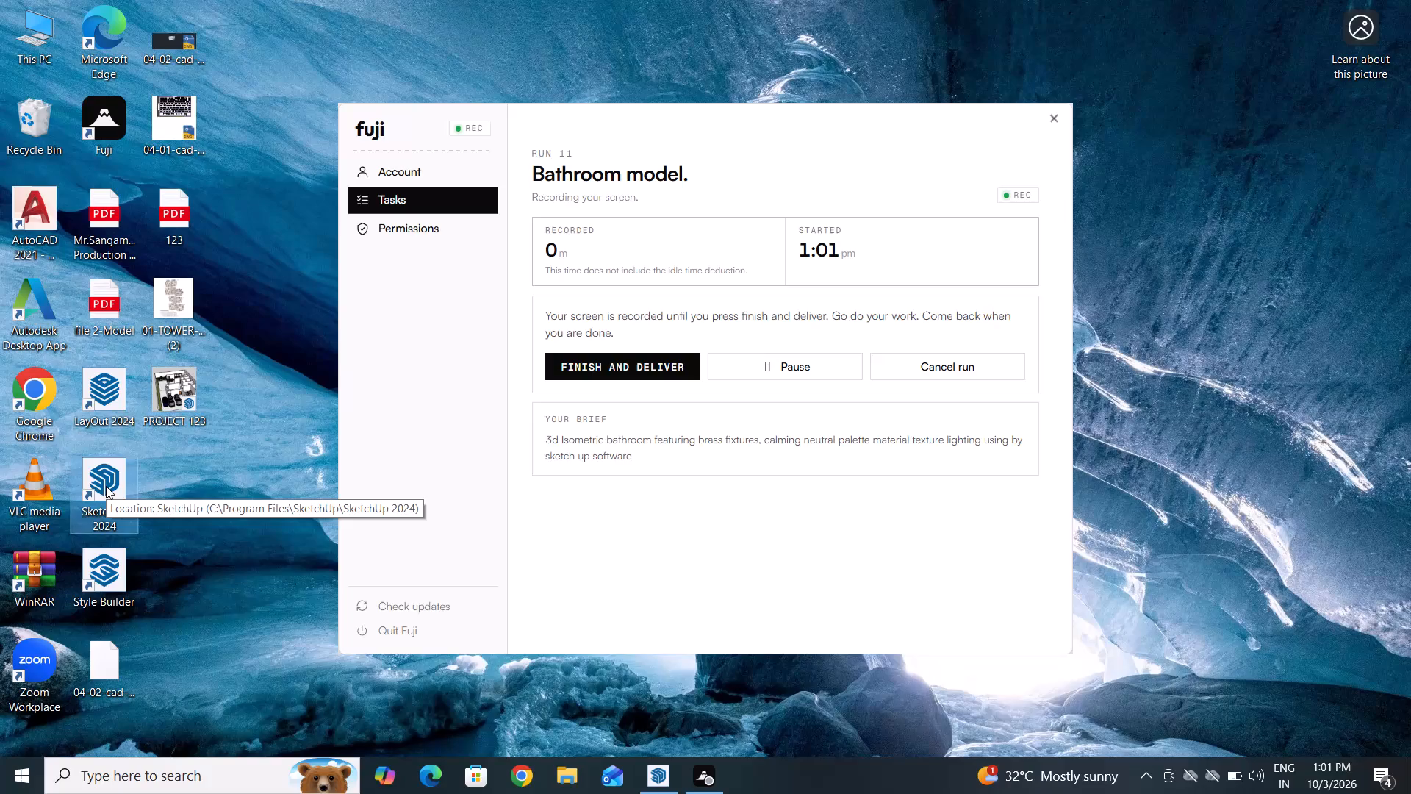
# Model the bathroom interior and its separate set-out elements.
# Launch SketchUp 2024 from the desktop.
pyautogui.doubleClick(129, 482)
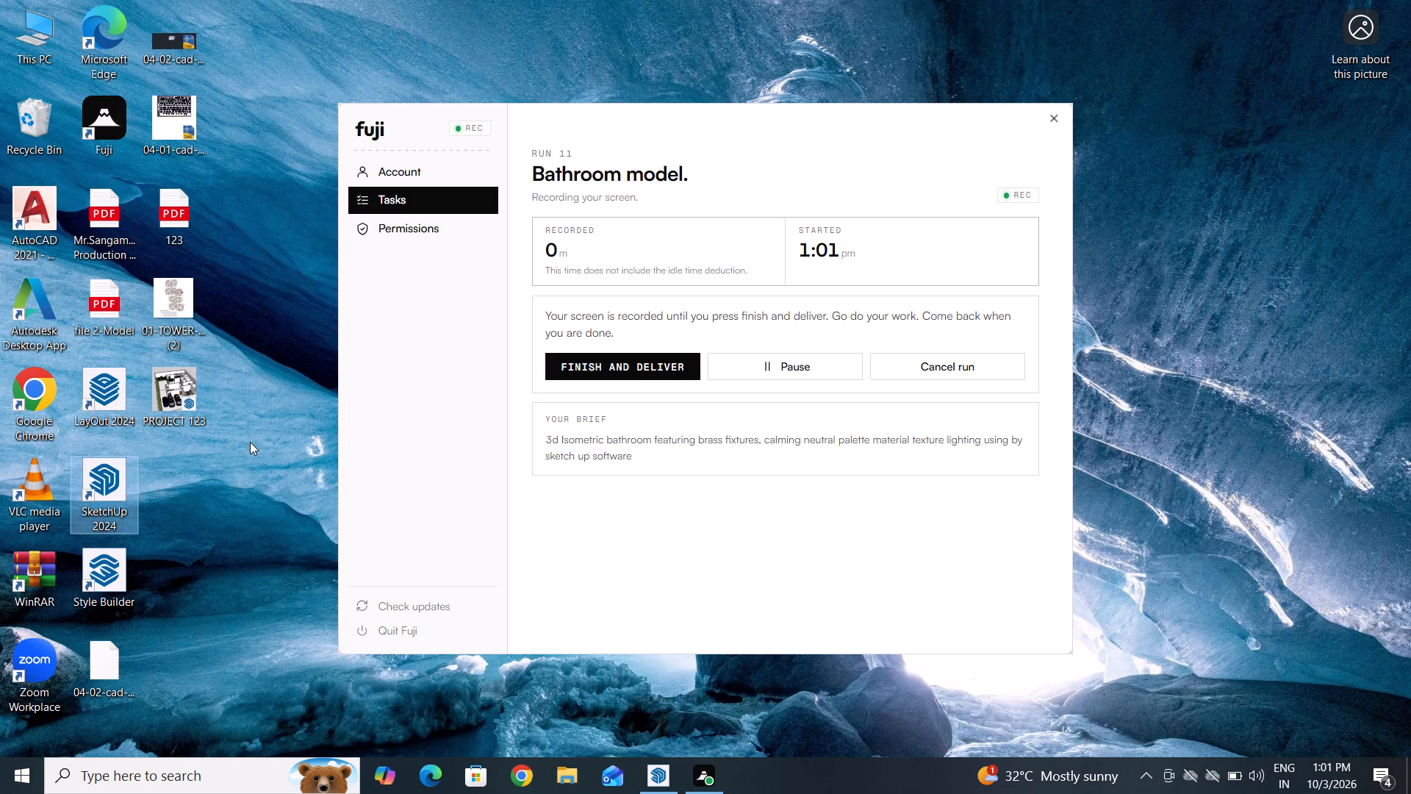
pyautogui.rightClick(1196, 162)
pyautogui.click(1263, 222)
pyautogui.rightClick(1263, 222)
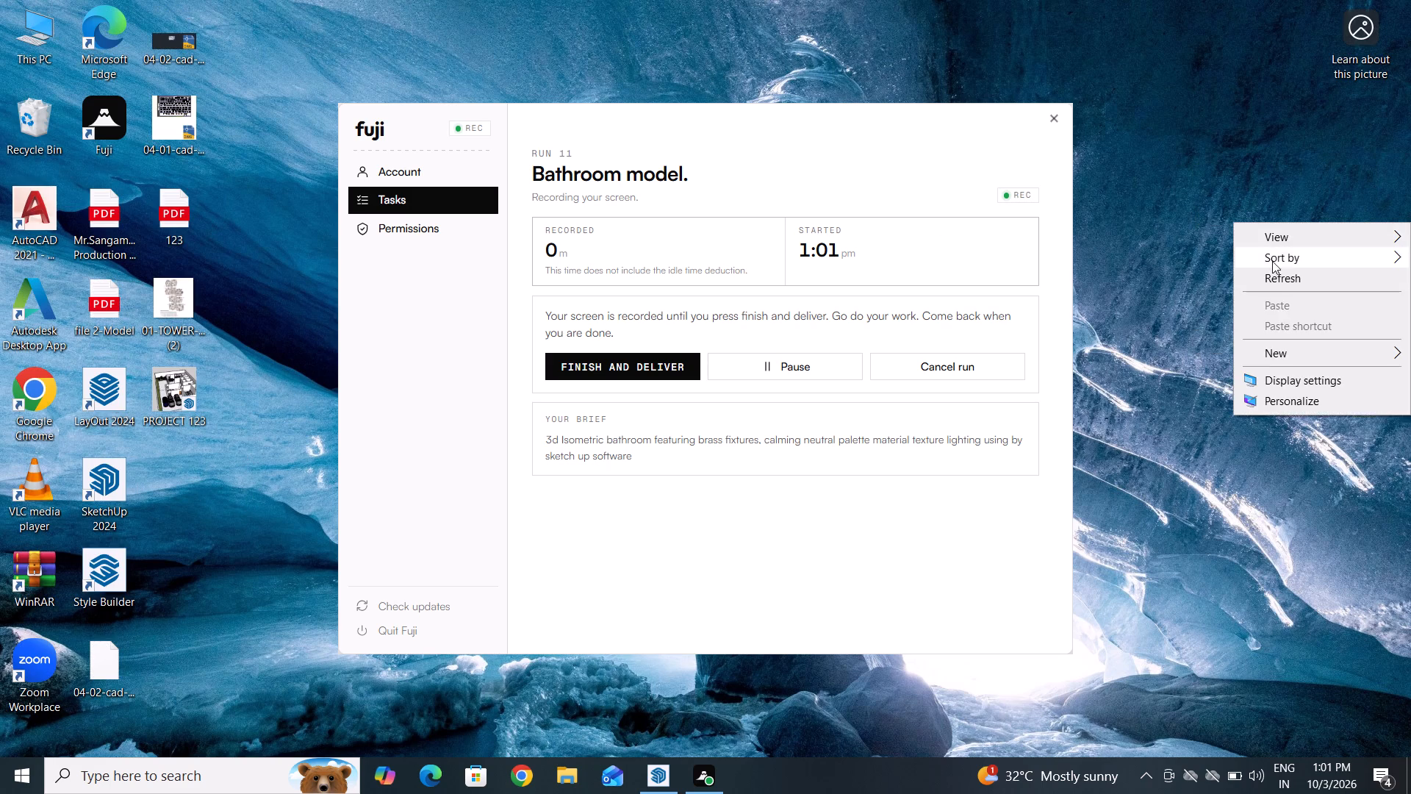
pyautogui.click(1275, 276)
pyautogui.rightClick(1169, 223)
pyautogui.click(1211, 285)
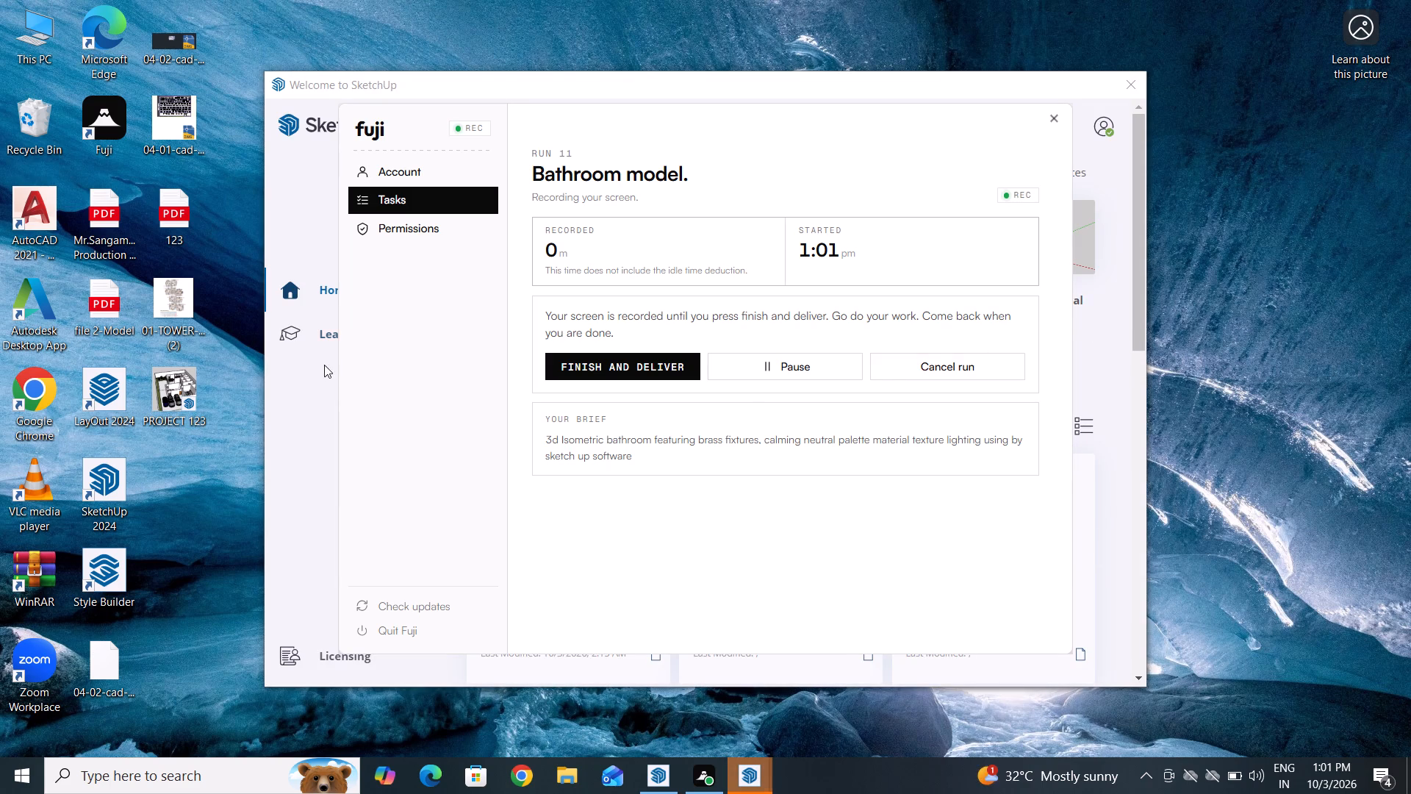
# Bring the Welcome to SketchUp window in front of the Fuji task window.
pyautogui.click(307, 389)
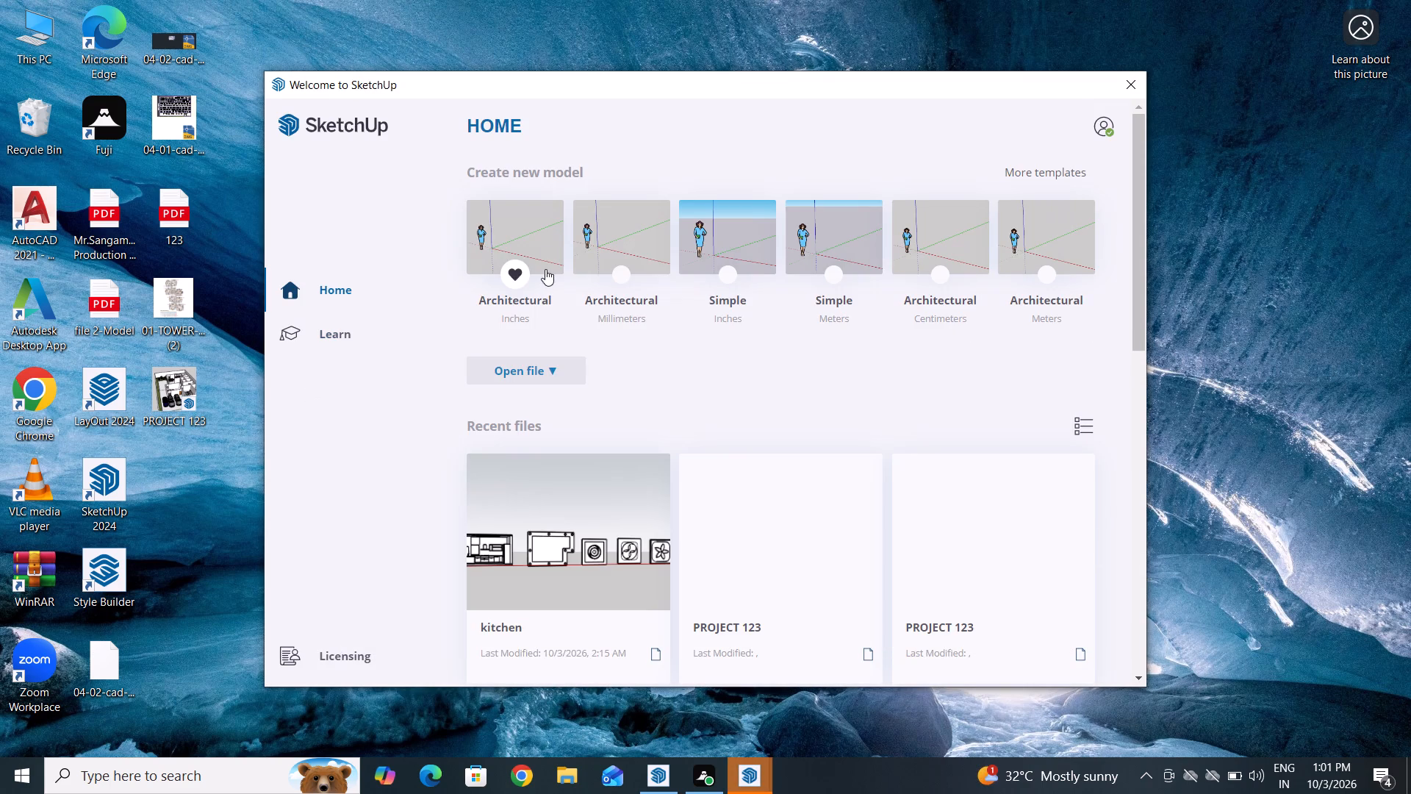
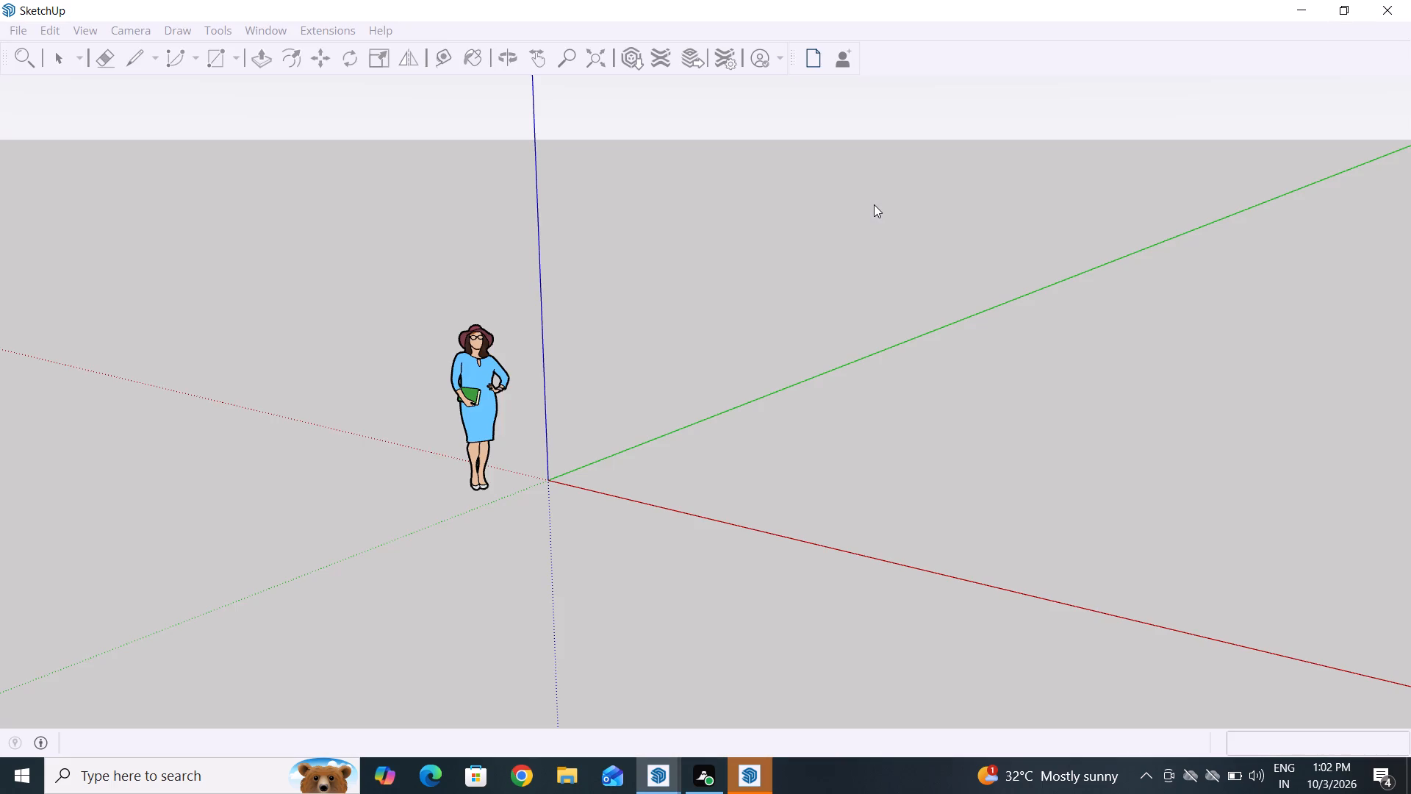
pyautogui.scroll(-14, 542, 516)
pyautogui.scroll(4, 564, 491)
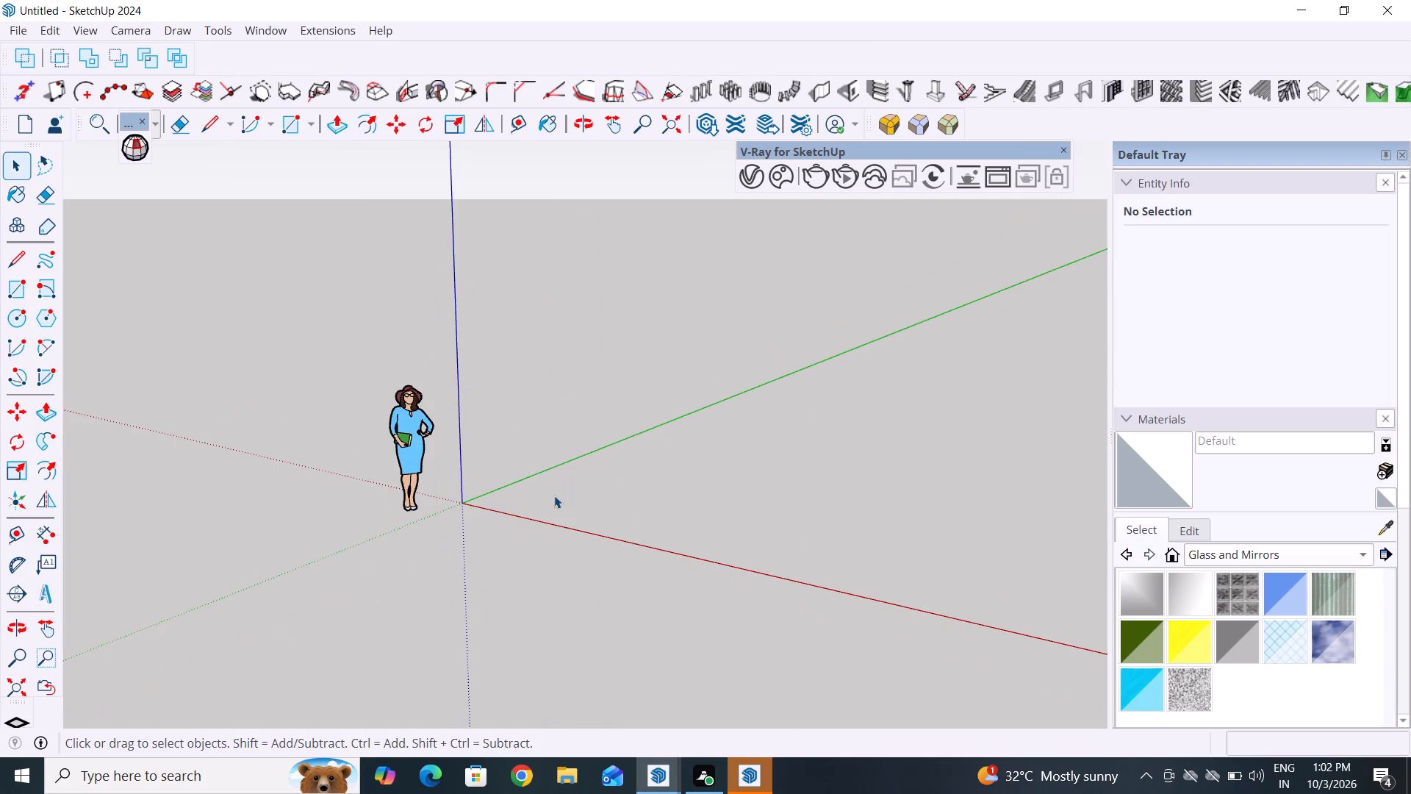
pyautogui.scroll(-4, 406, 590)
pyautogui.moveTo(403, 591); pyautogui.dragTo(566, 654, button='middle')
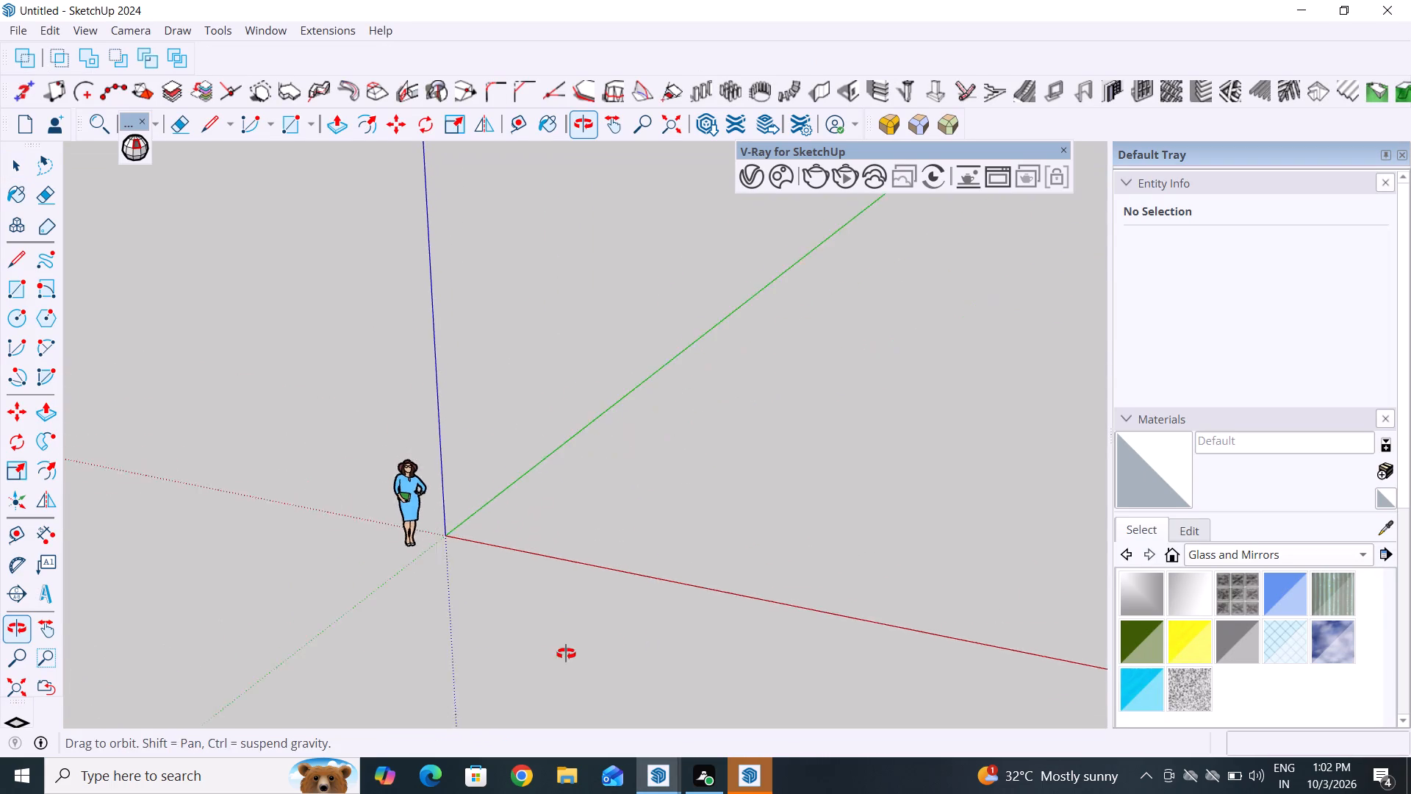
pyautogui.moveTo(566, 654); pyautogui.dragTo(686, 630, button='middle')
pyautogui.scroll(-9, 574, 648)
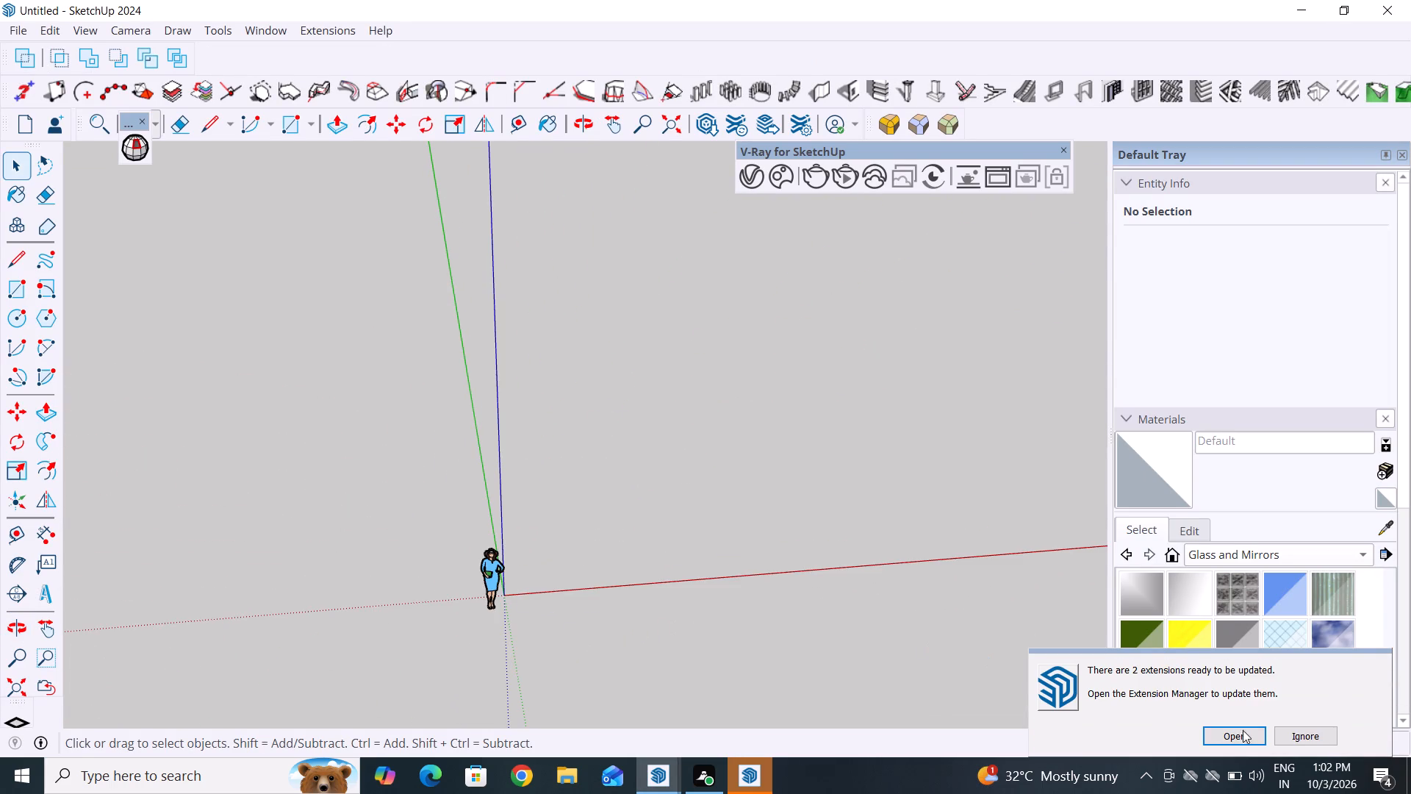
# Ignore the pending extension updates.
pyautogui.click(1311, 735)
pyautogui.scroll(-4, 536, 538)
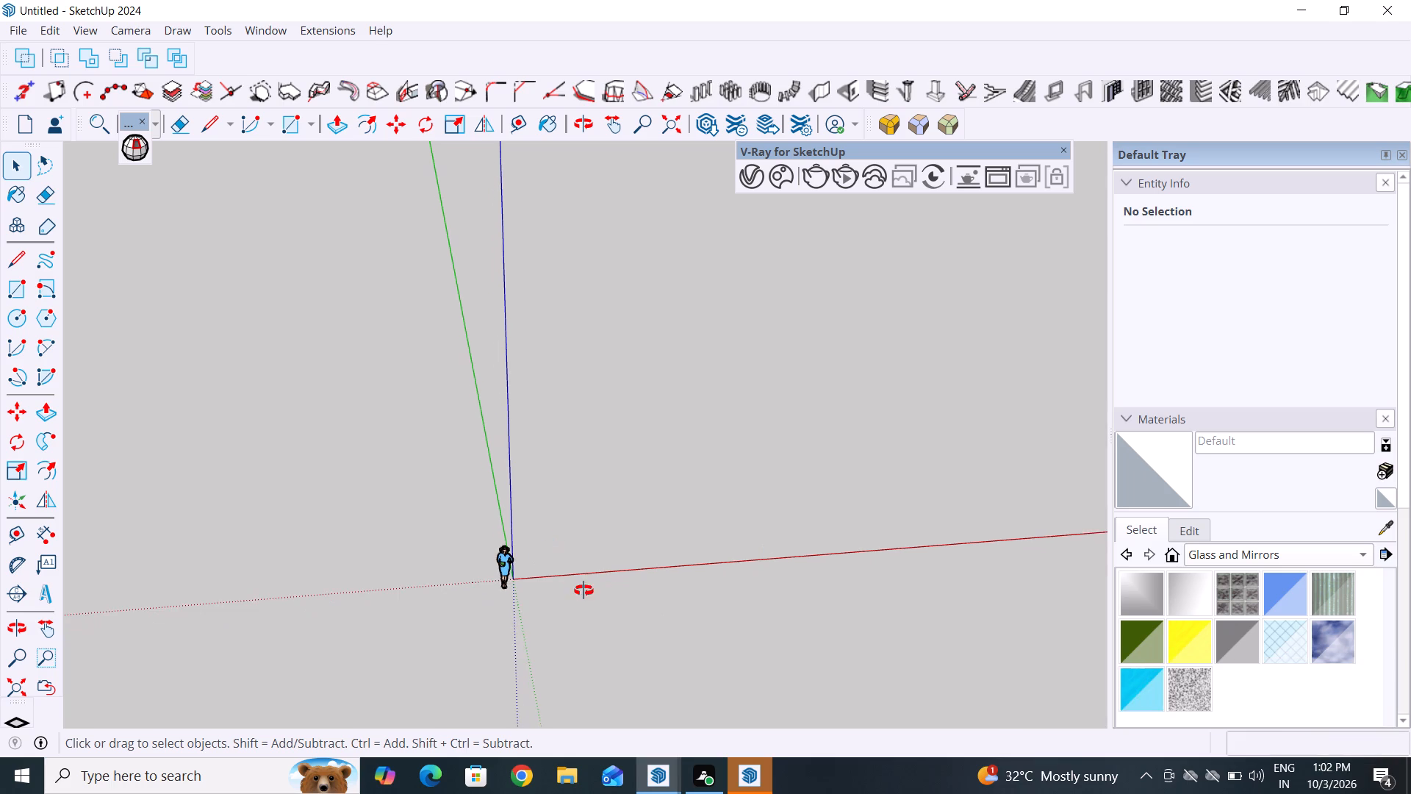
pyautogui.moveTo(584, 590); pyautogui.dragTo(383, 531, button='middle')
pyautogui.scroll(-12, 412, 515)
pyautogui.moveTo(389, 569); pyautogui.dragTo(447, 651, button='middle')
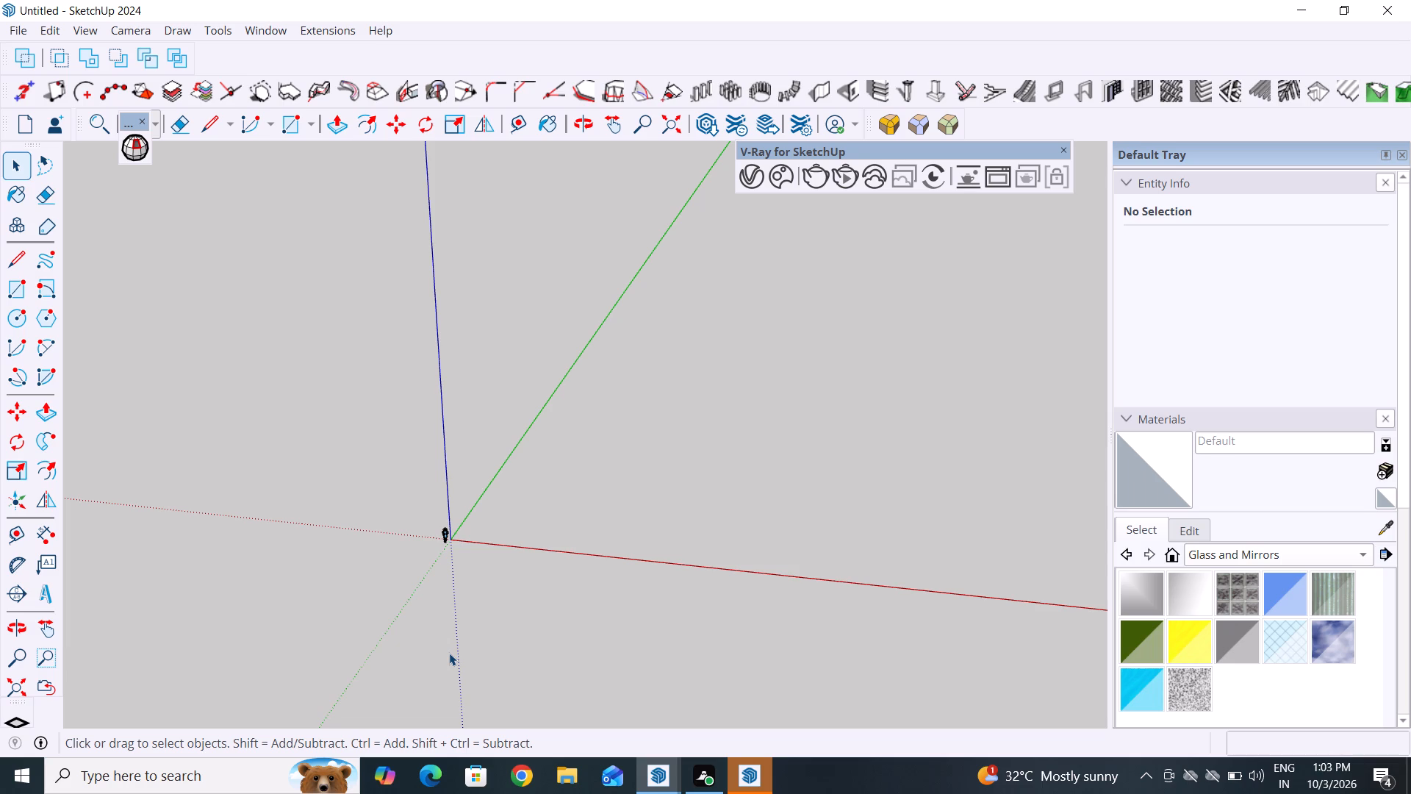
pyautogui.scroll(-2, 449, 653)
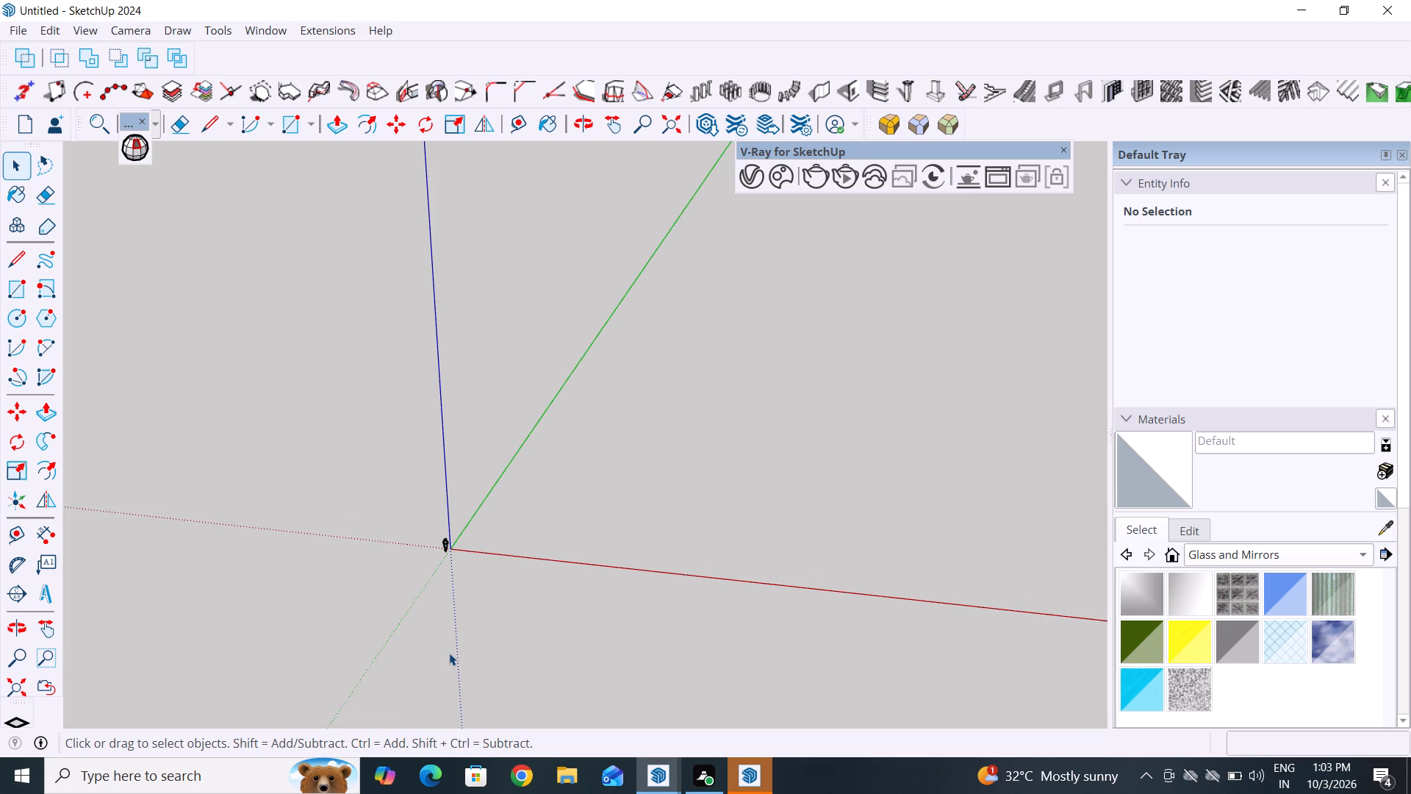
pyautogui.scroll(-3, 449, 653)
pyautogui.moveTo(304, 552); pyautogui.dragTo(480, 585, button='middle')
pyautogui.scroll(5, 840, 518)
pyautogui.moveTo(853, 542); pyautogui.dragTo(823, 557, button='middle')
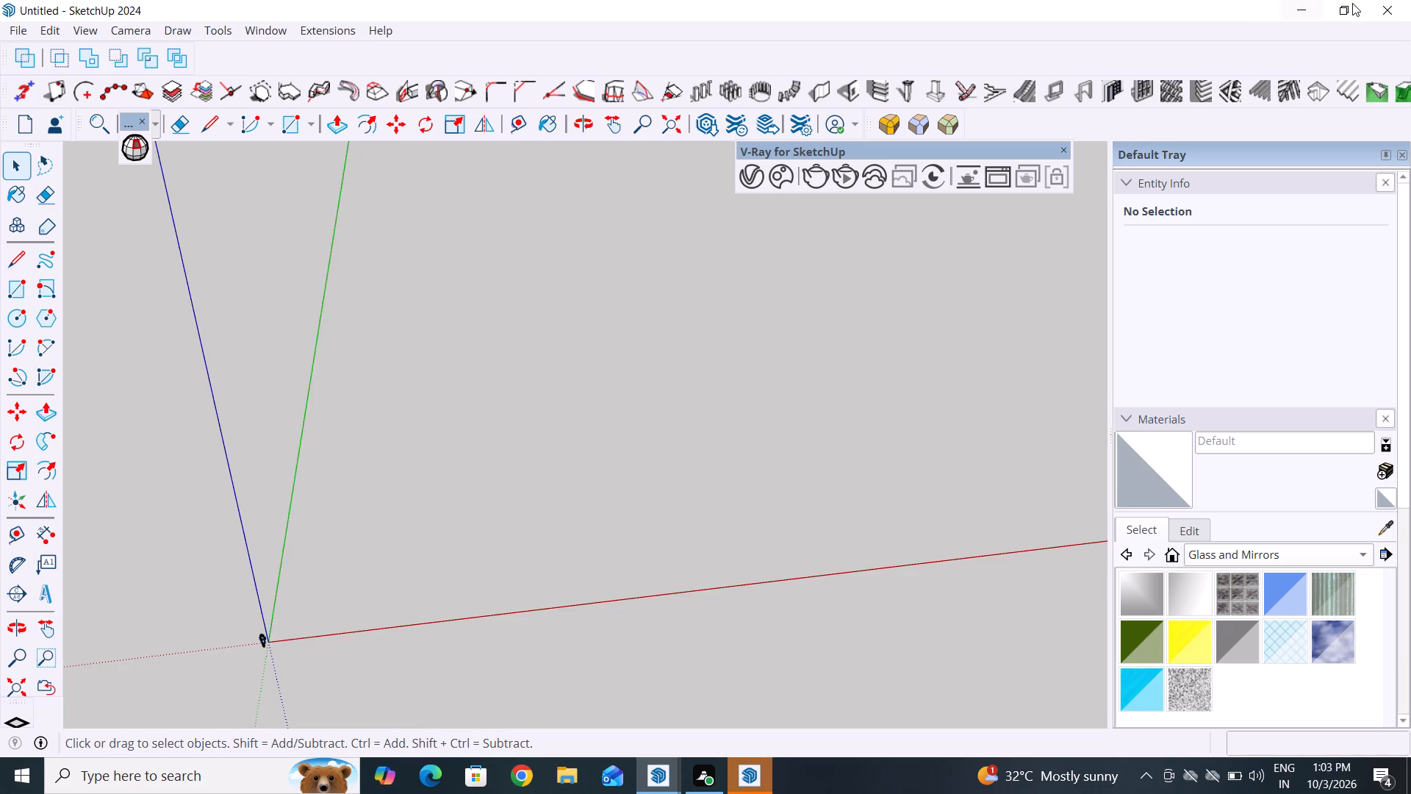
# Shrink the SketchUp window from full screen, close the Welcome to SketchUp window and bring the Untitled model window to the front.
pyautogui.click(1354, 11)
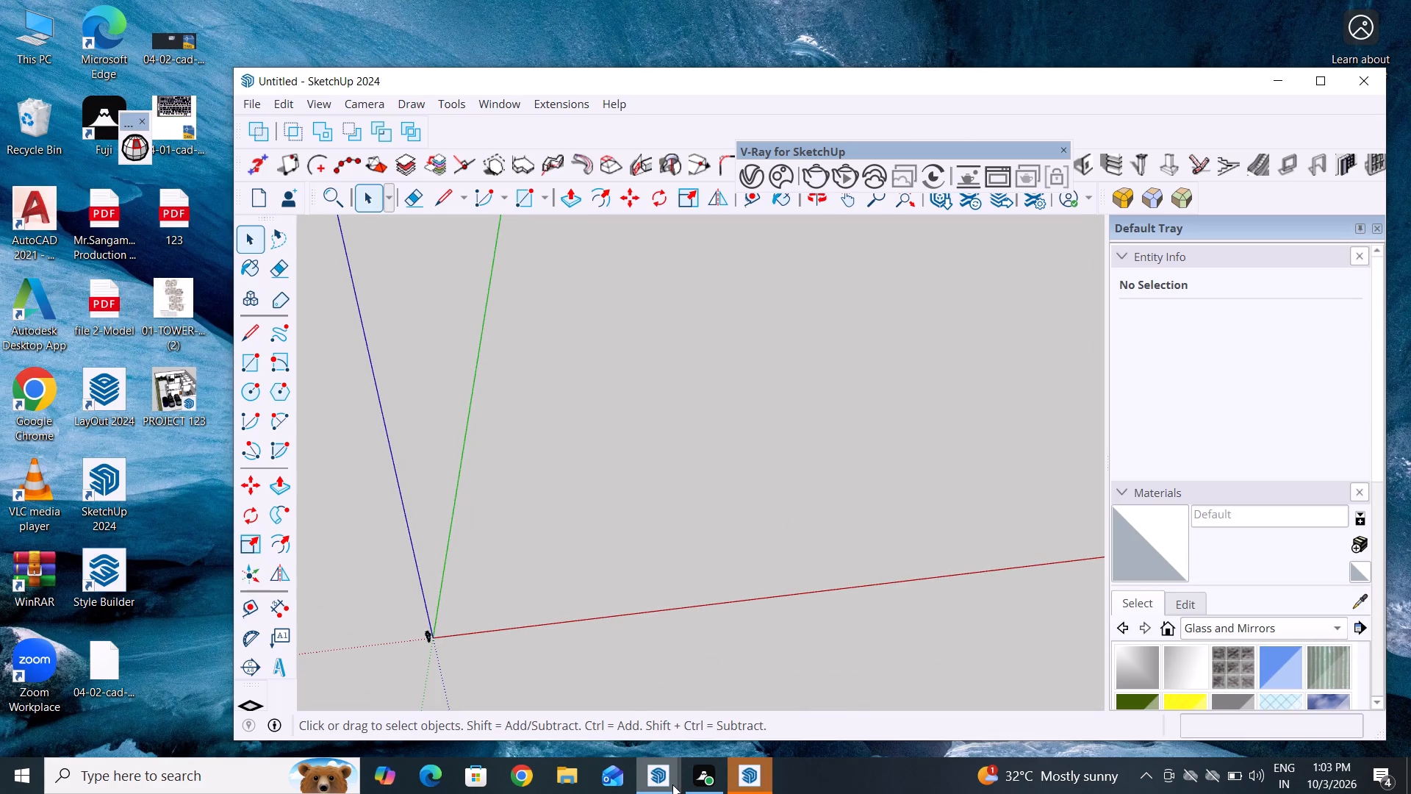
pyautogui.click(839, 634)
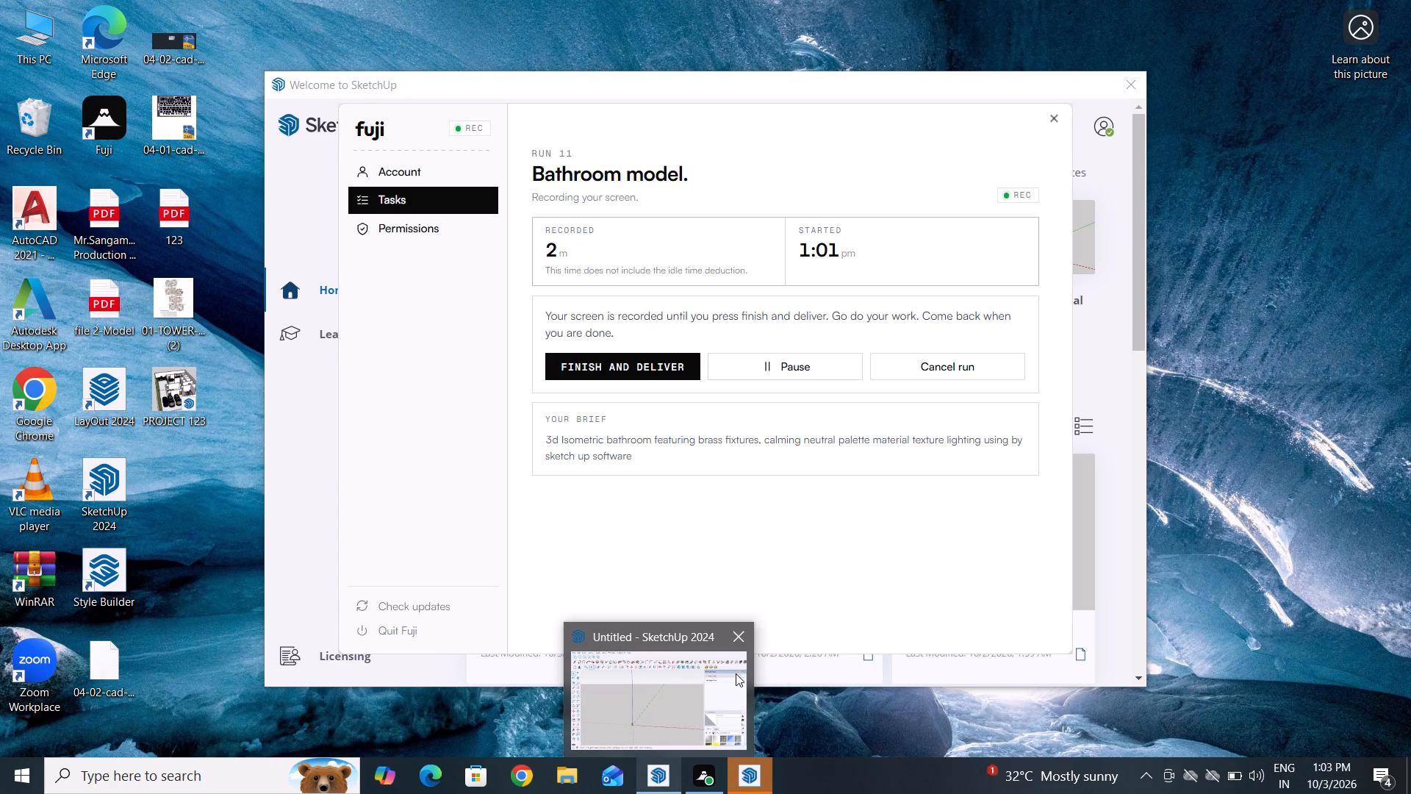
pyautogui.click(811, 645)
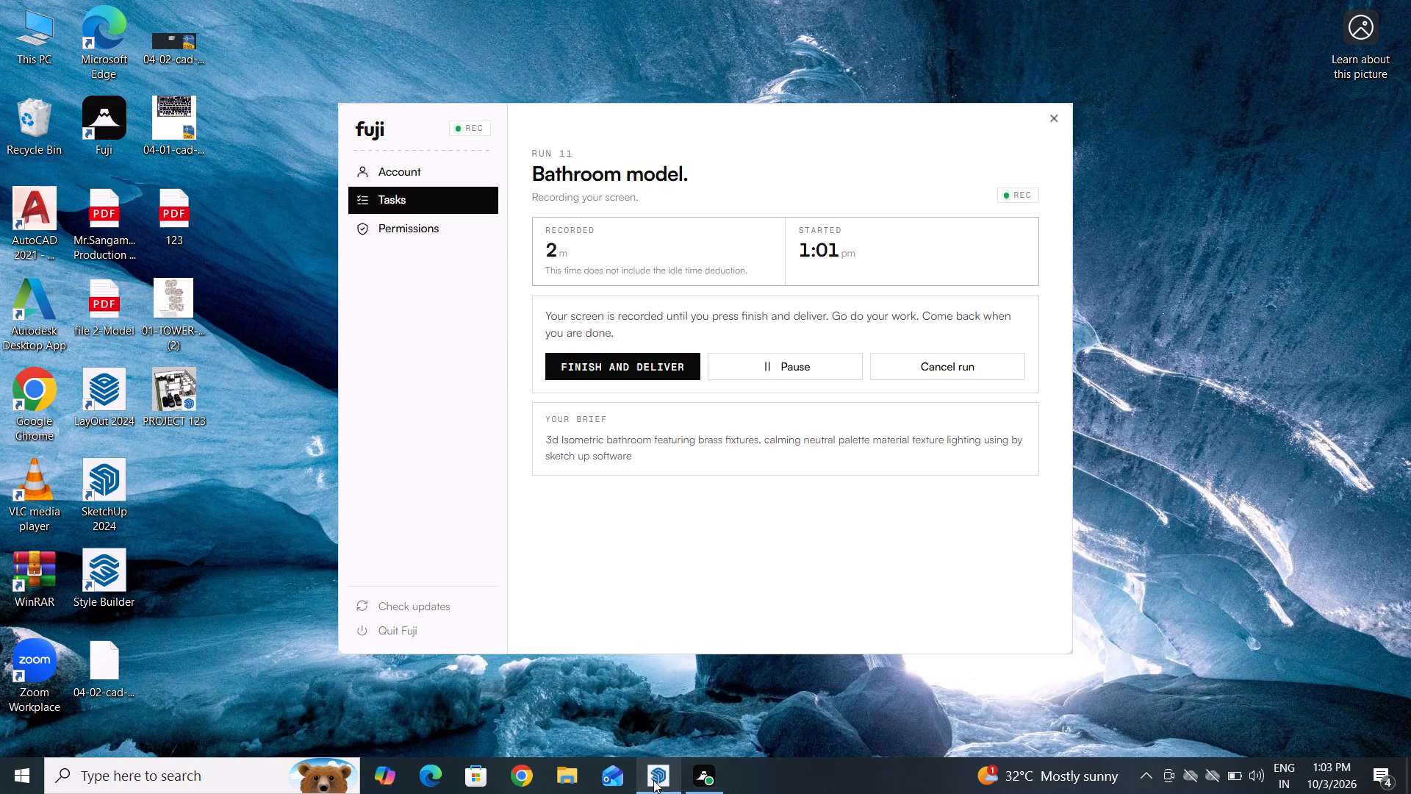
pyautogui.click(655, 737)
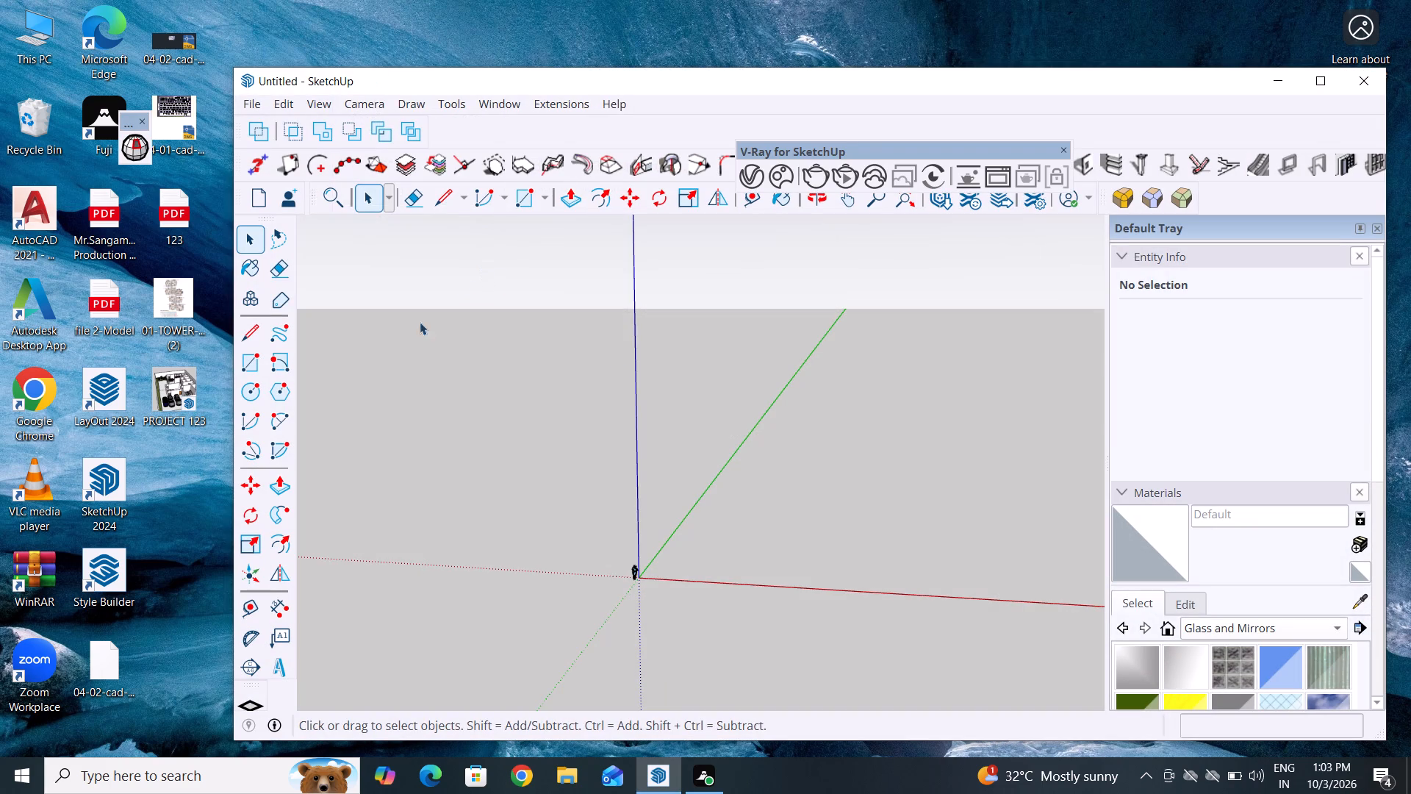
# Switch to File Explorer through This PC and open the Sketchup intership file folder.
pyautogui.click(37, 38)
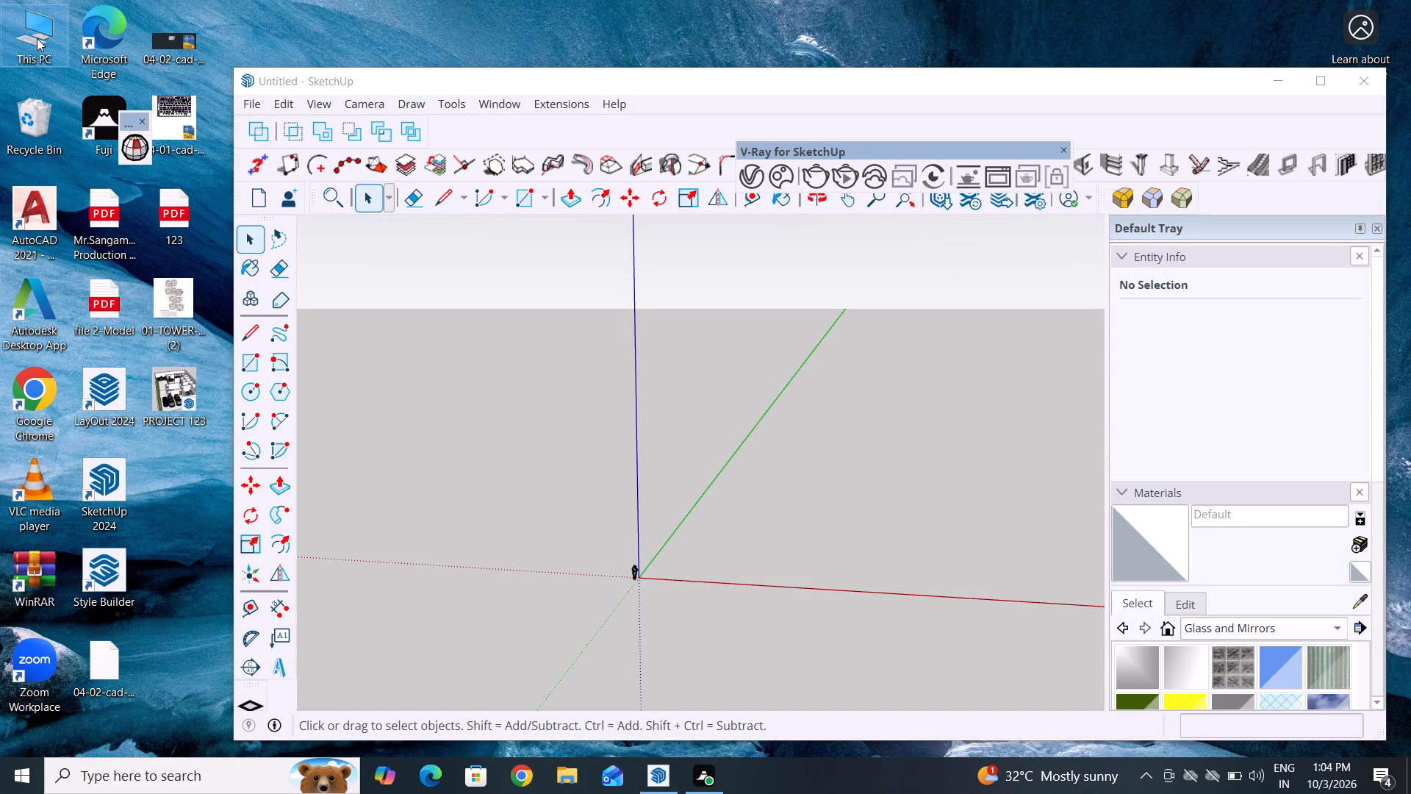
pyautogui.doubleClick(37, 38)
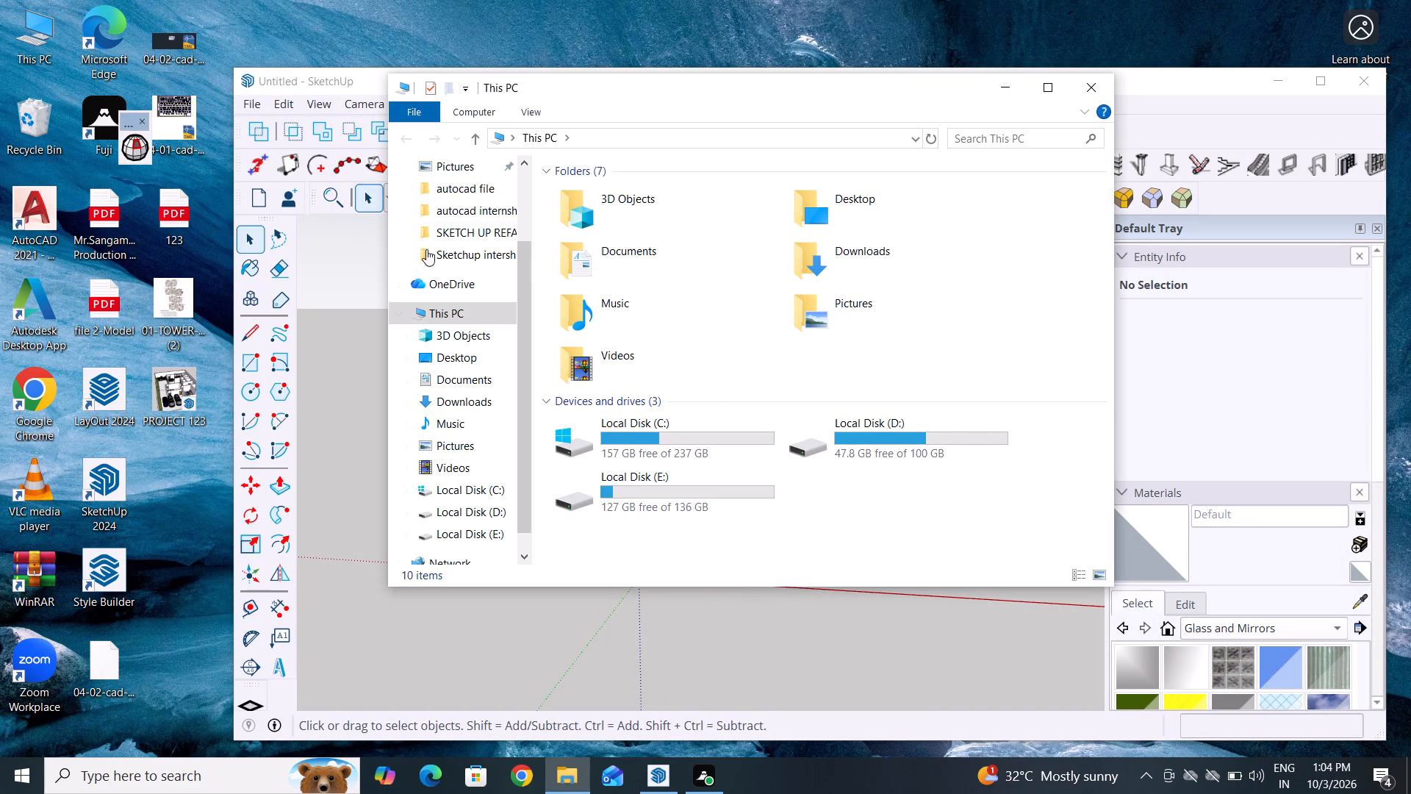
pyautogui.scroll(1, 527, 293)
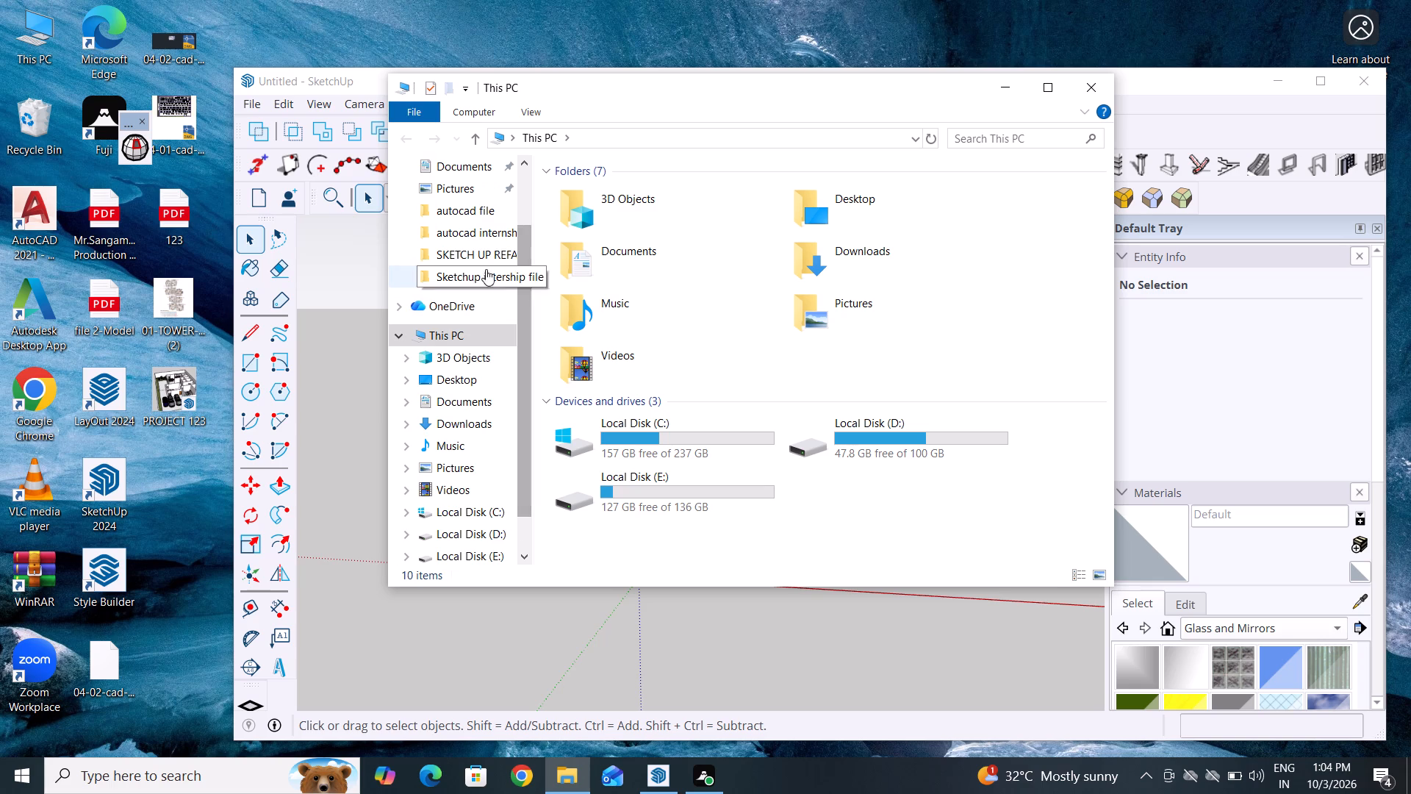
pyautogui.doubleClick(456, 282)
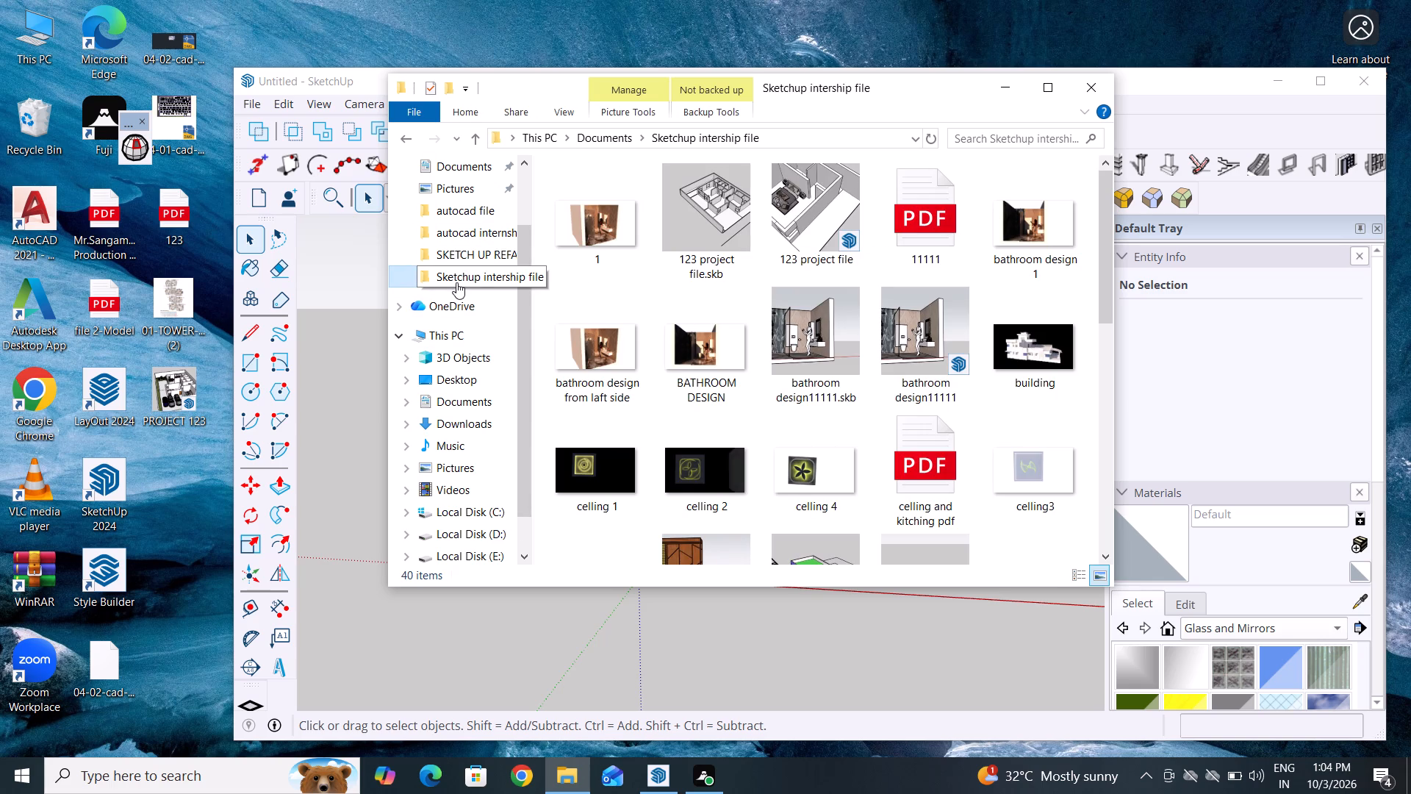
# Look through the files in the Sketchup intership file folder for reference images and earlier bathroom designs.
pyautogui.scroll(-3, 647, 412)
pyautogui.scroll(2, 647, 412)
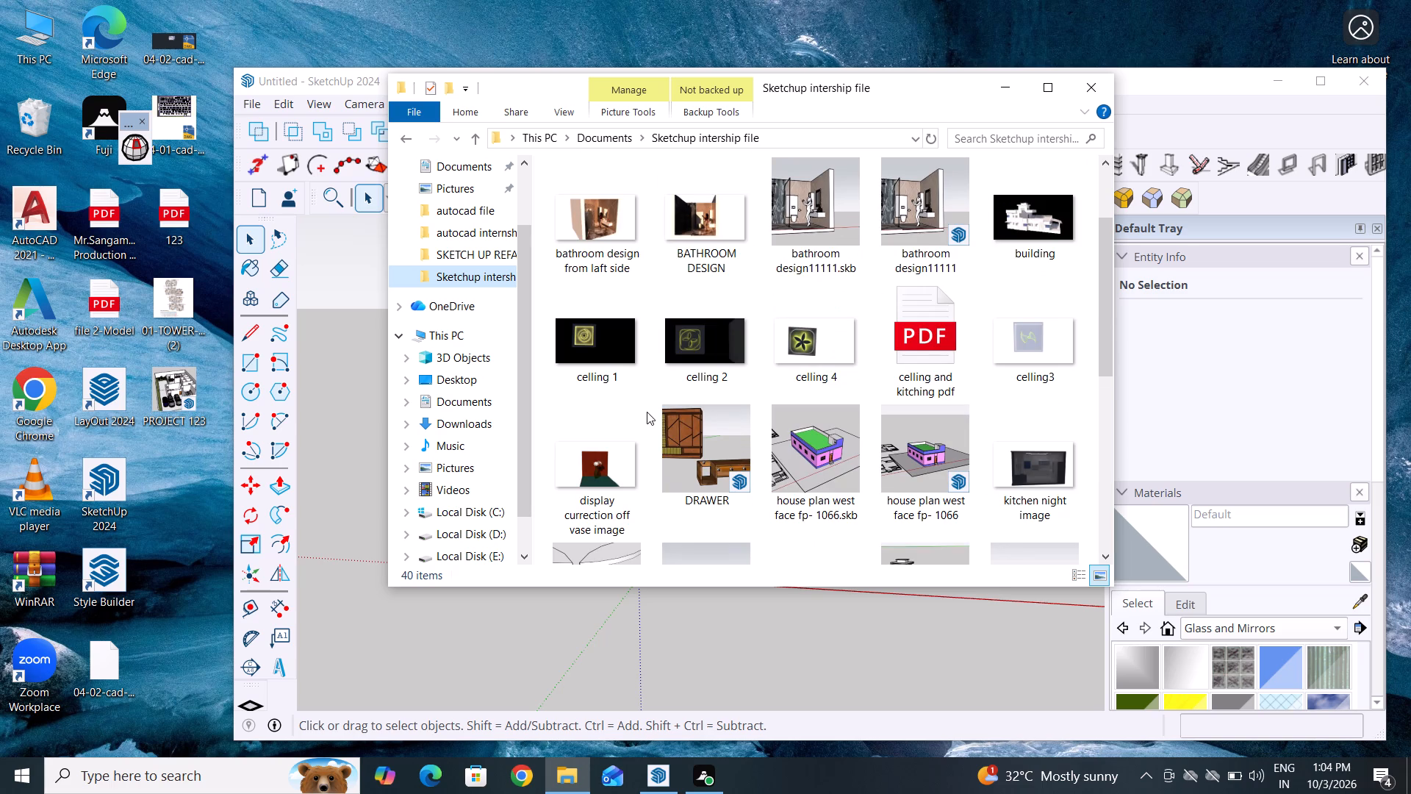
pyautogui.scroll(3, 647, 412)
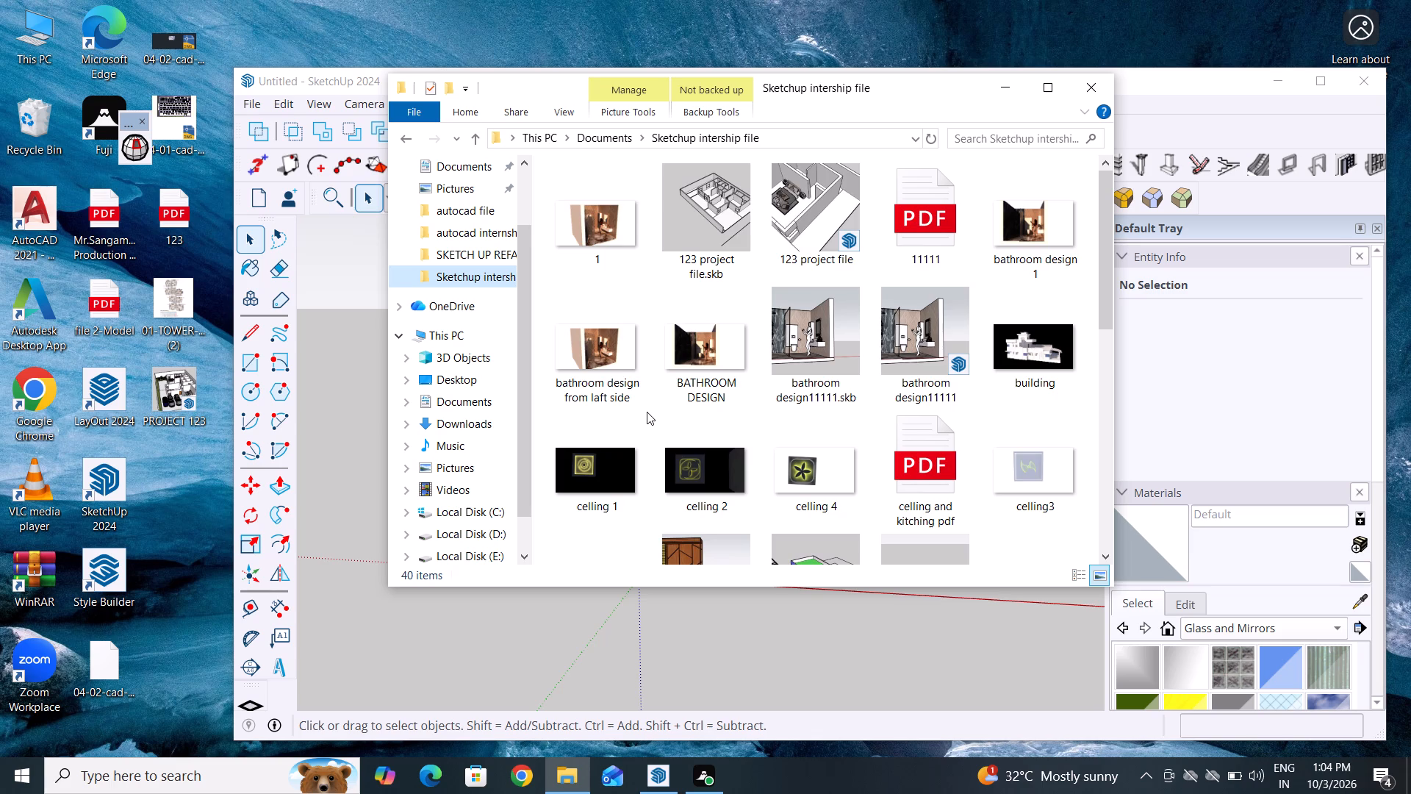
pyautogui.scroll(-2, 647, 412)
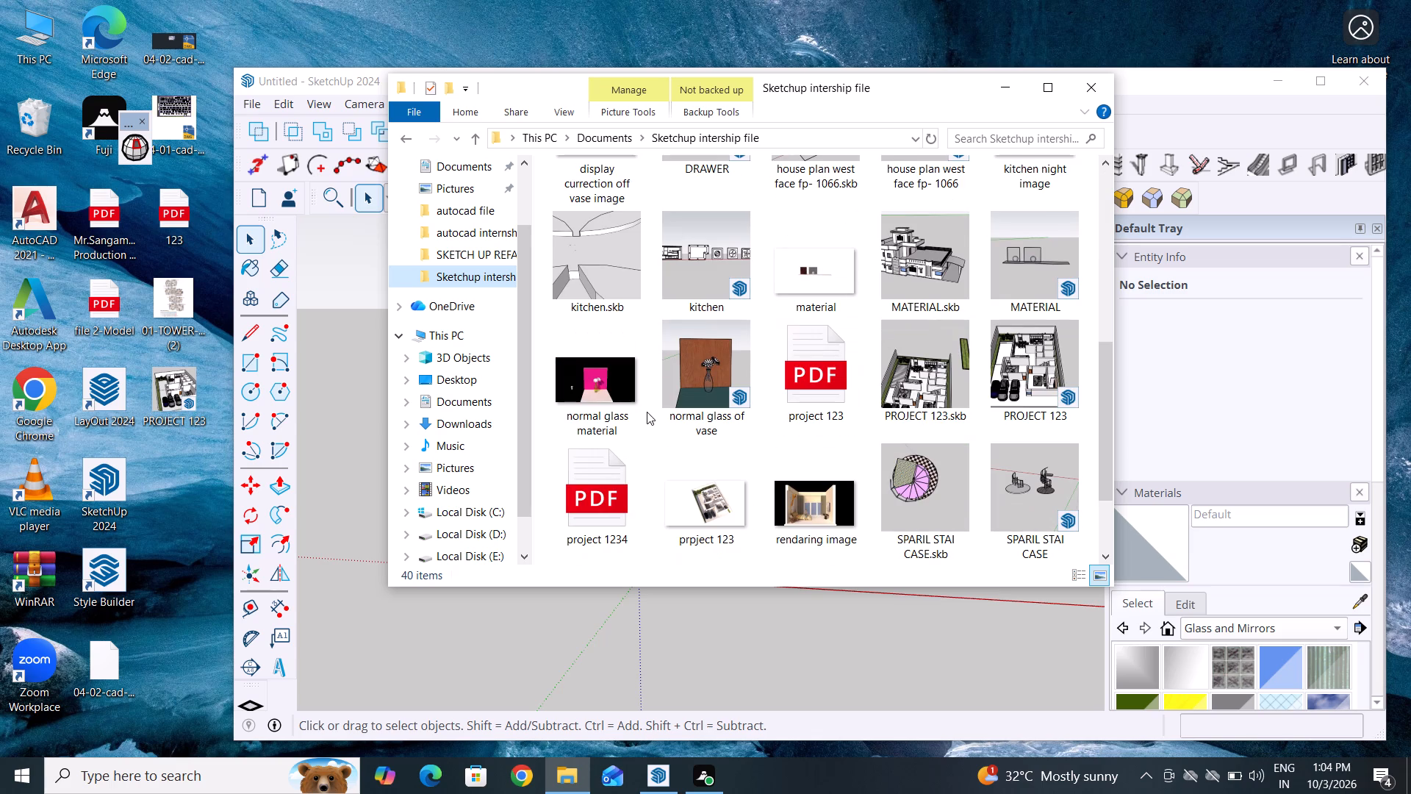
pyautogui.scroll(-1, 647, 412)
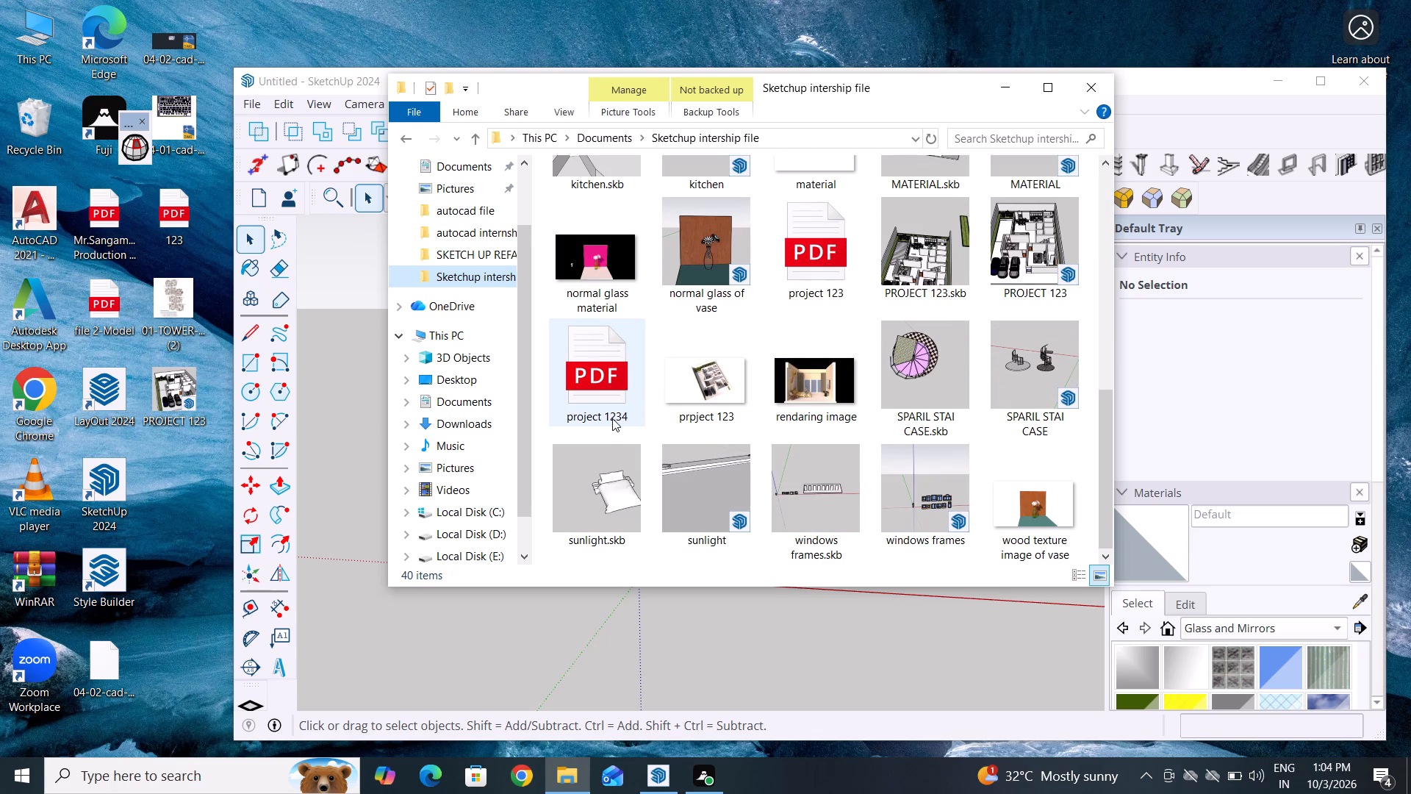
pyautogui.scroll(-1, 747, 442)
pyautogui.scroll(-3, 930, 422)
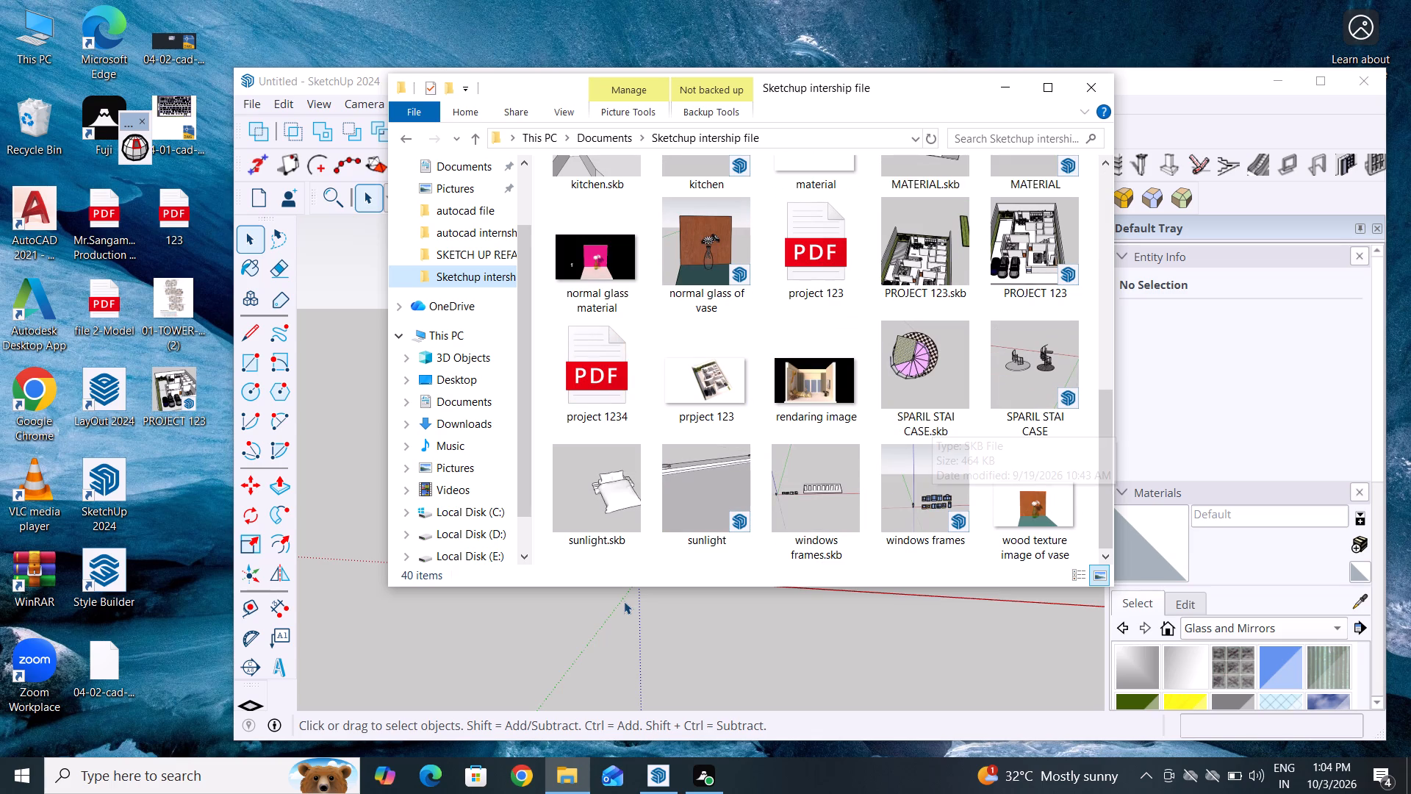
pyautogui.scroll(2, 807, 526)
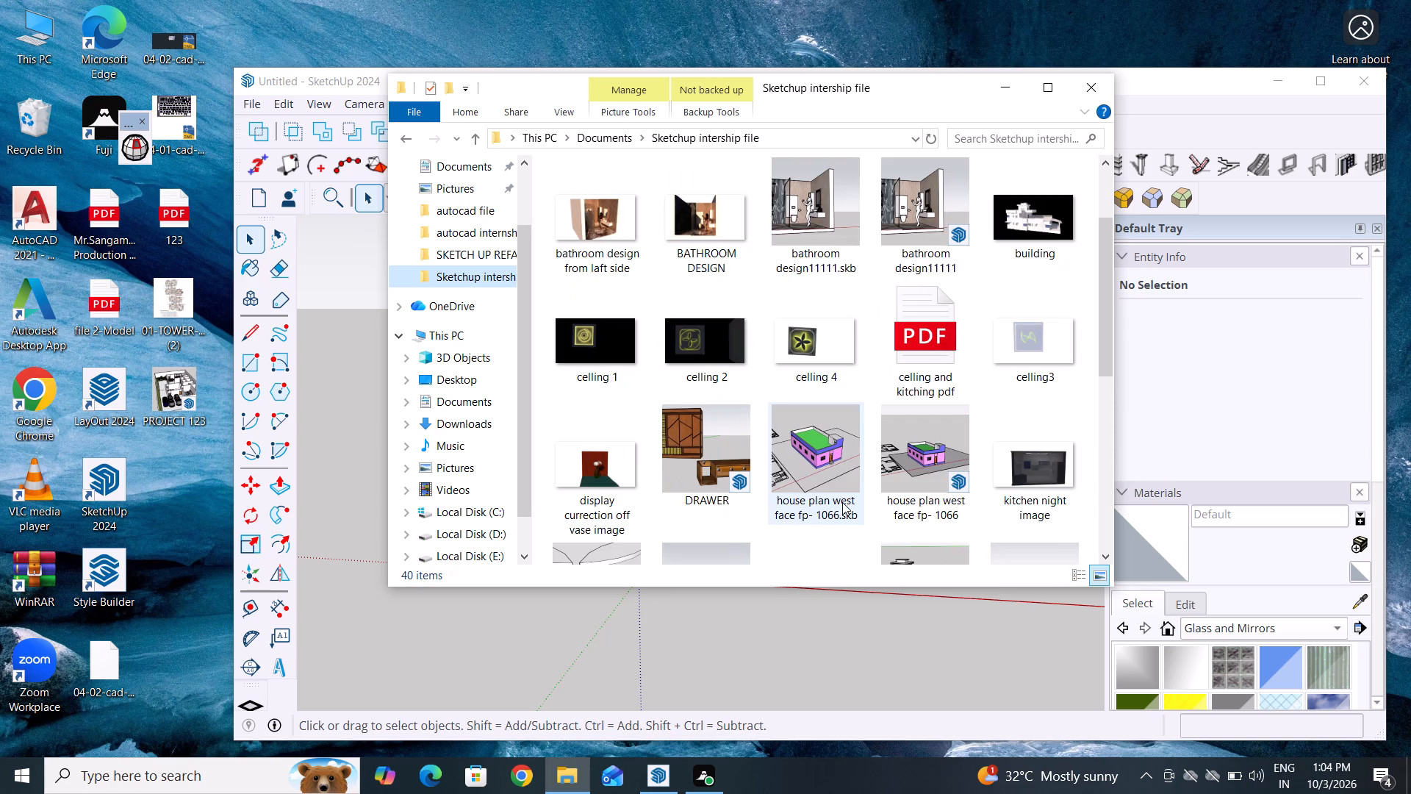
pyautogui.scroll(2, 866, 491)
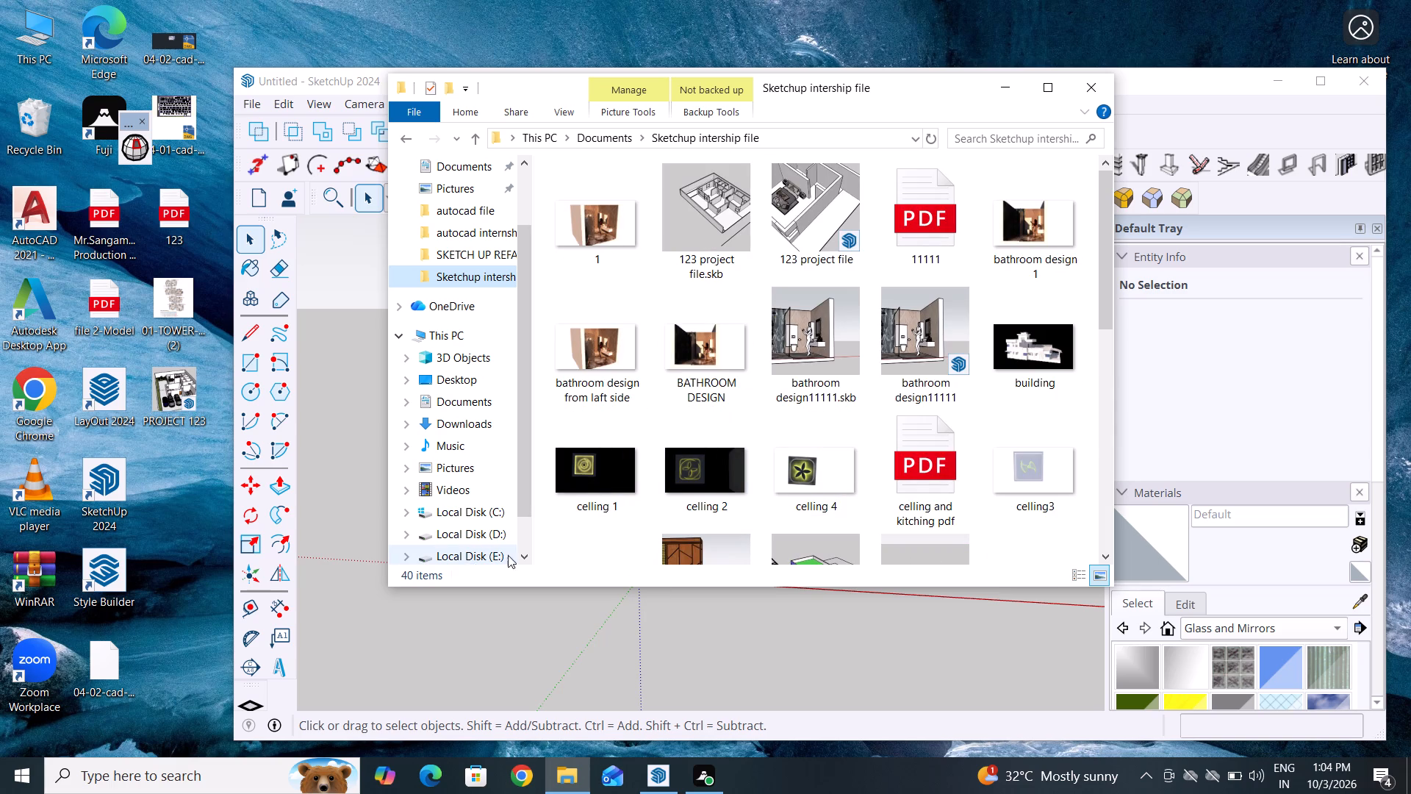
# Open the celling 4 image and look forward through the saved renders up to the wood texture image of vase.
pyautogui.doubleClick(802, 493)
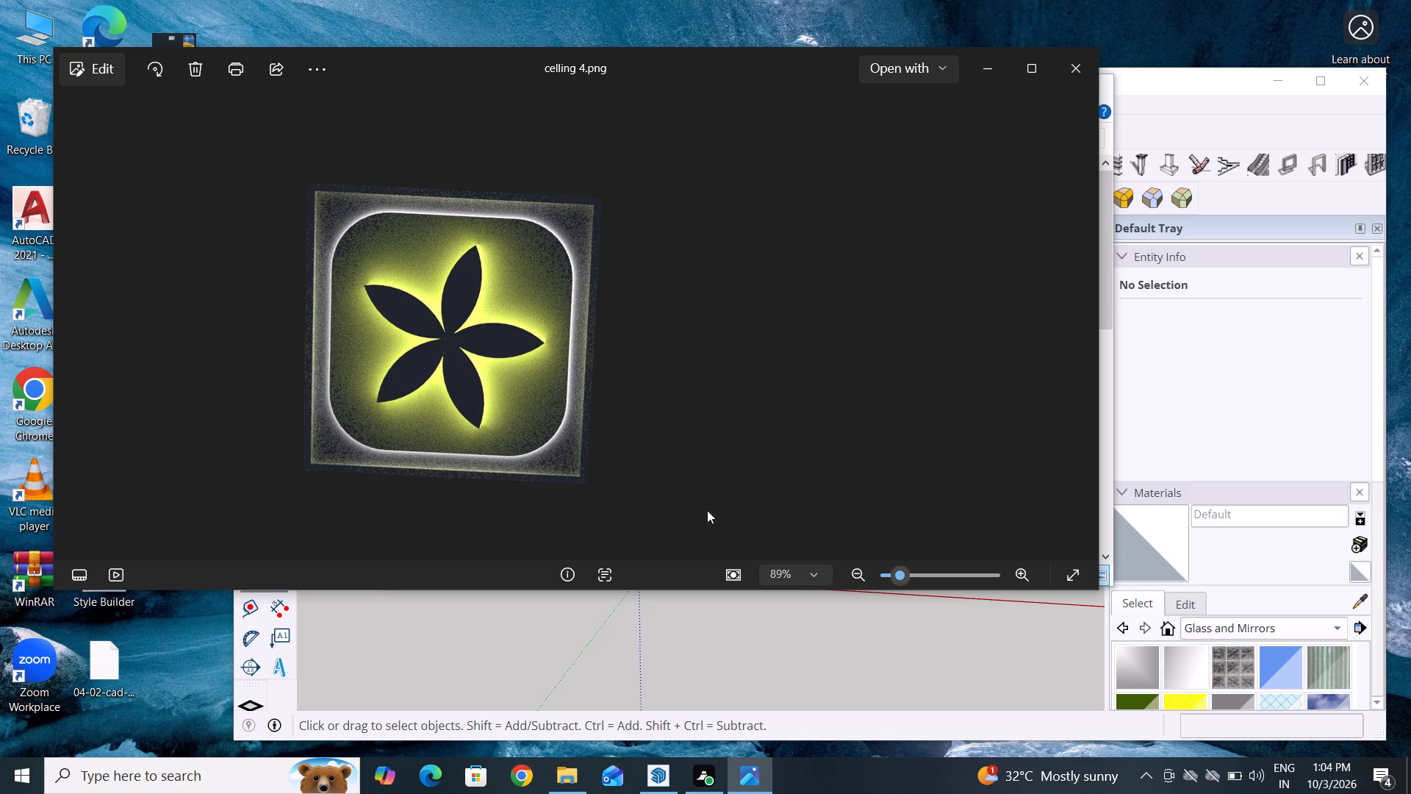
pyautogui.click(1084, 330)
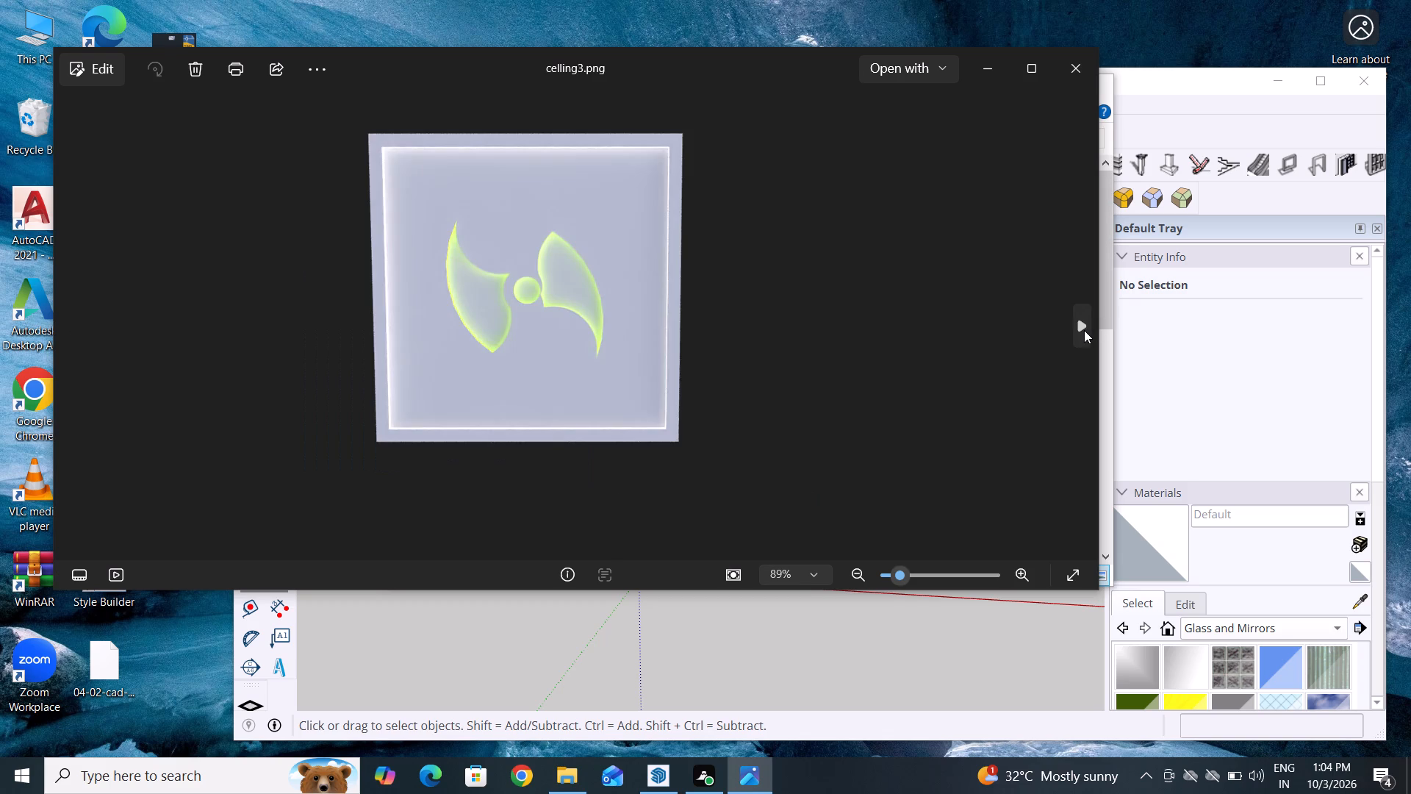
pyautogui.click(1084, 330)
pyautogui.click(1084, 330)
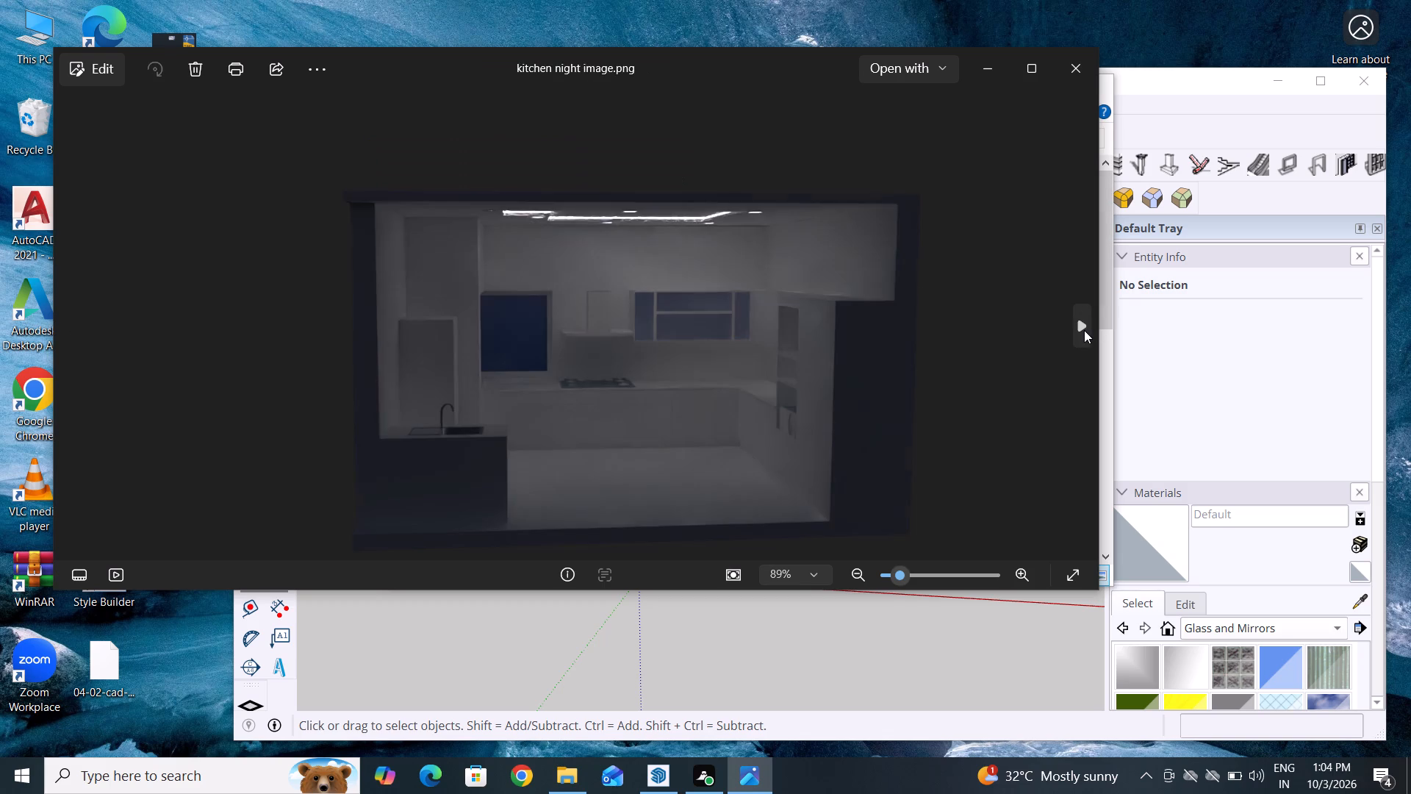
pyautogui.click(1084, 330)
pyautogui.click(1084, 330)
pyautogui.click(1084, 330)
pyautogui.click(1084, 330)
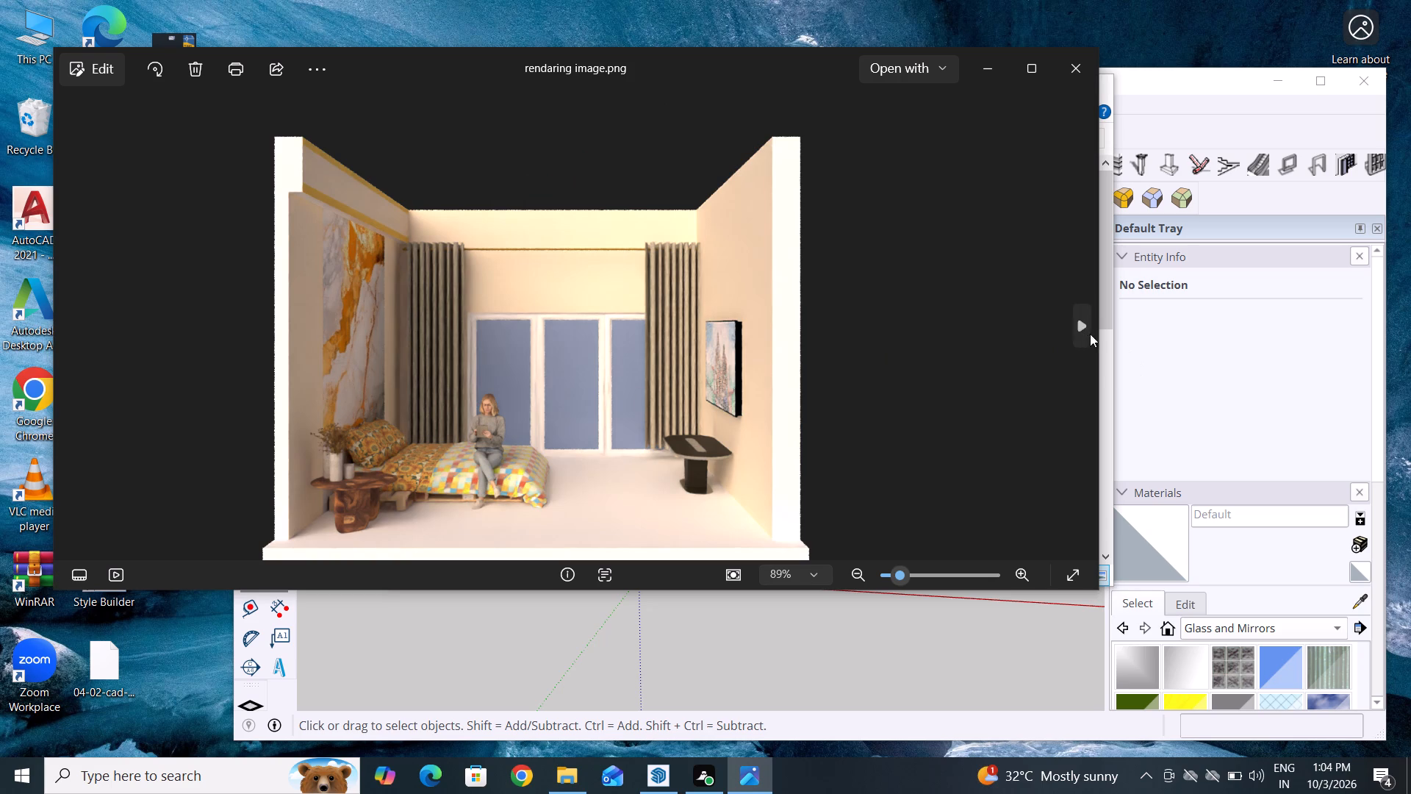
pyautogui.click(1081, 343)
pyautogui.click(1081, 343)
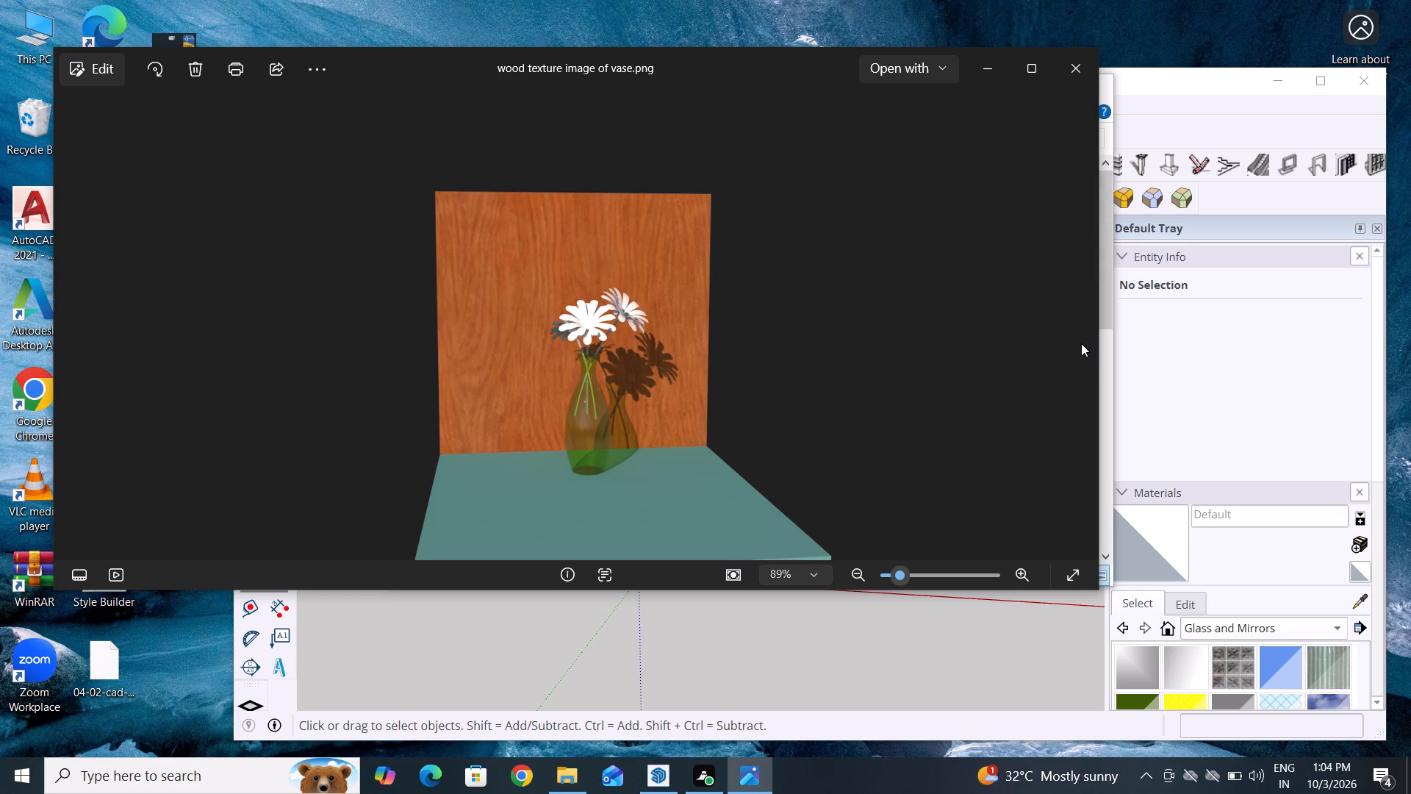
pyautogui.click(1081, 343)
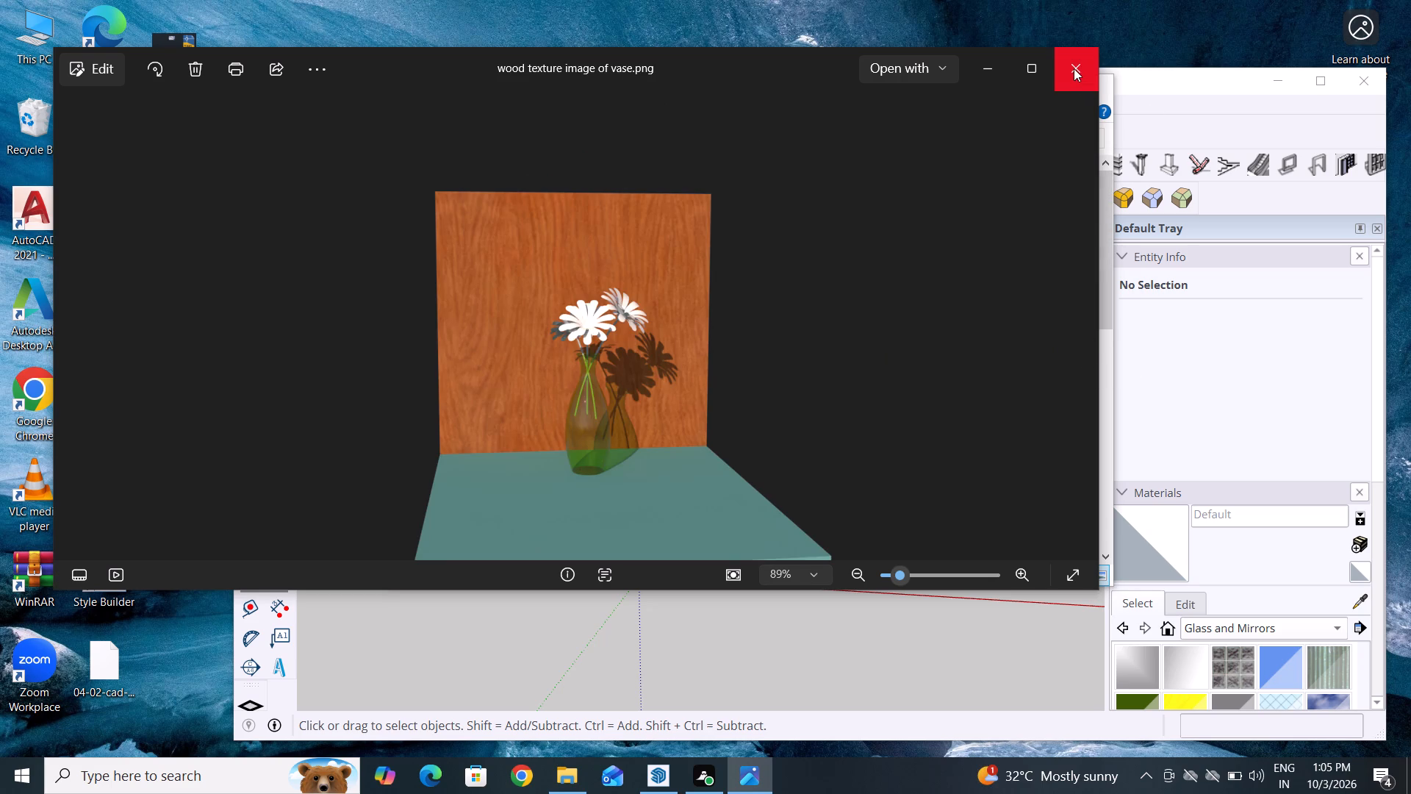
# Look back through the earlier renders, including the prject 123 floor plan and kitchen night image, and close the image viewer.
pyautogui.click(75, 317)
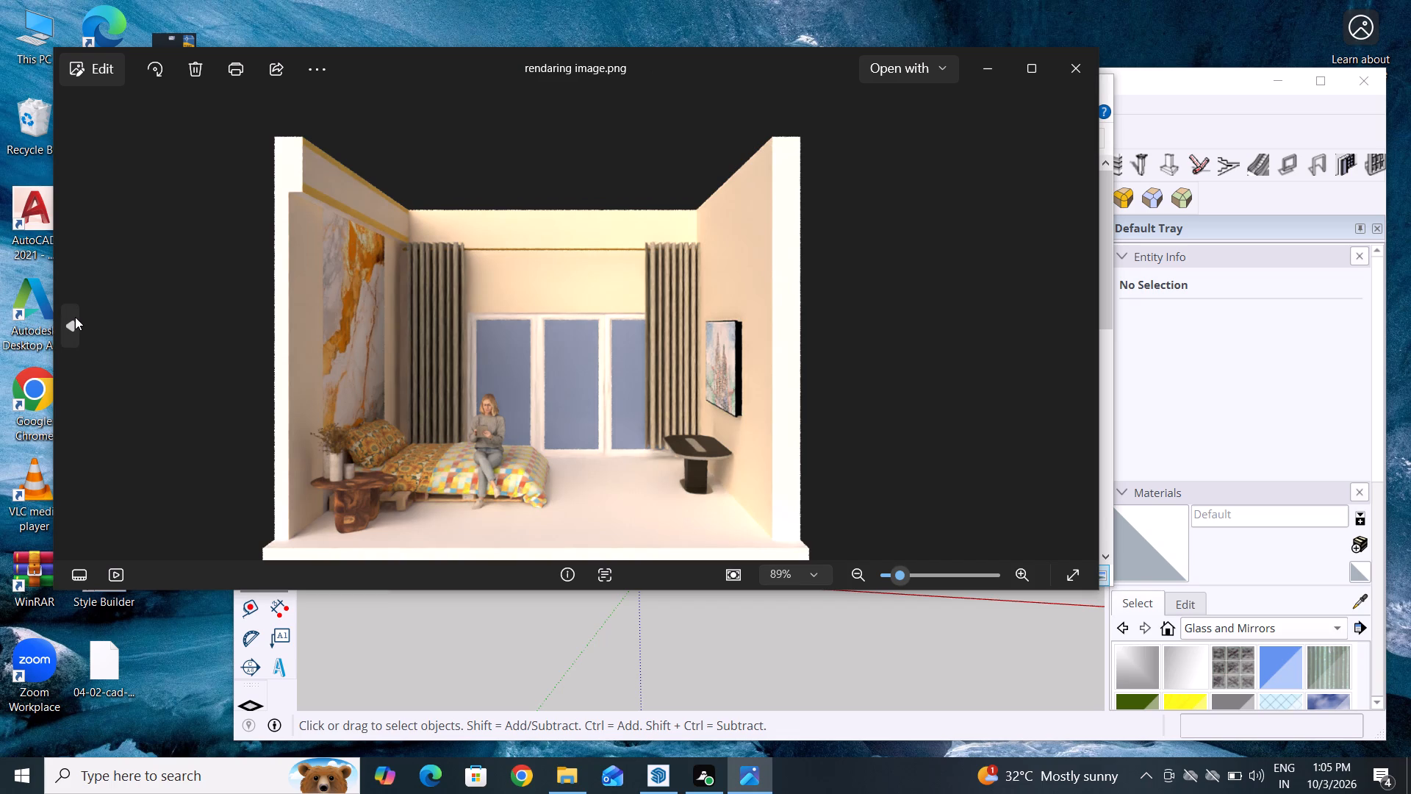
pyautogui.click(75, 317)
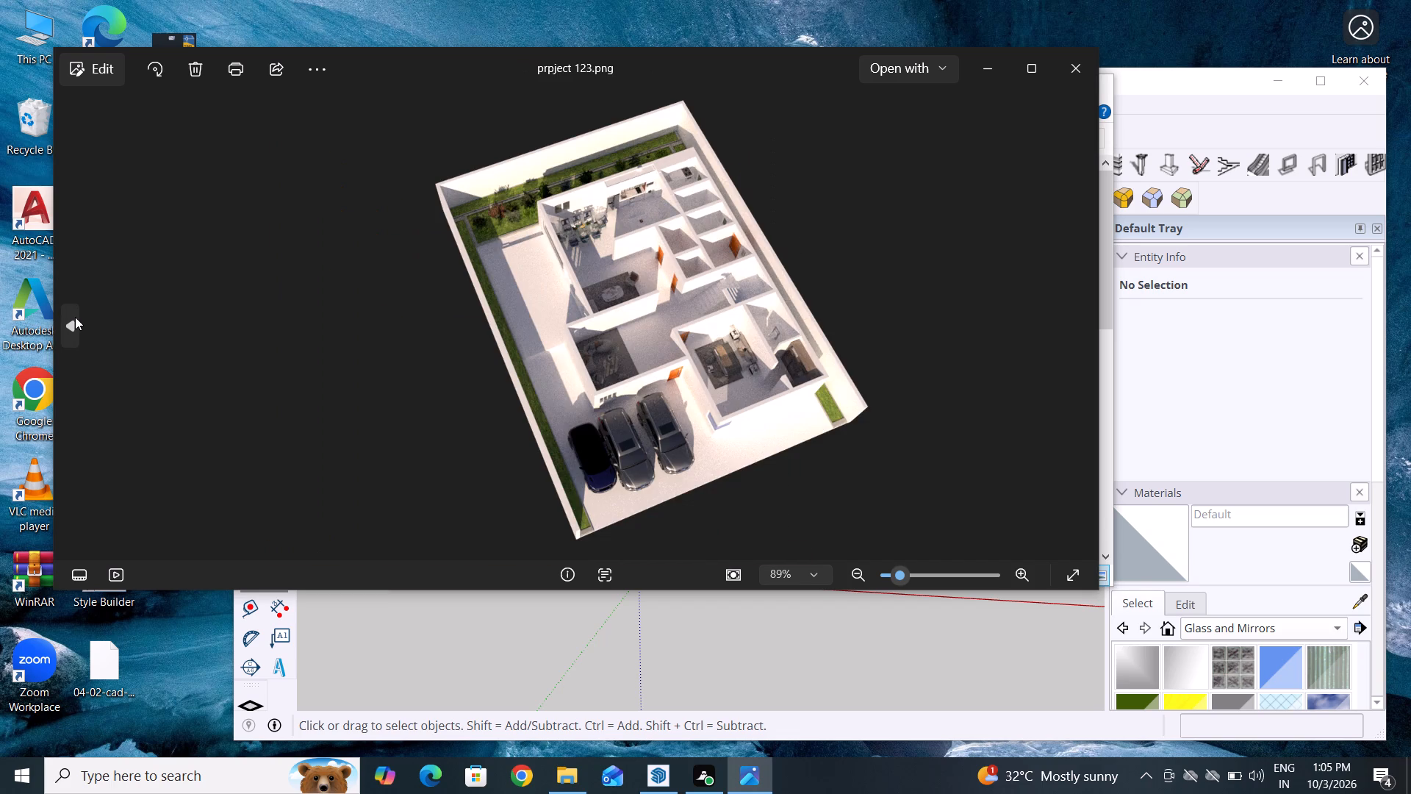
pyautogui.scroll(2, 440, 242)
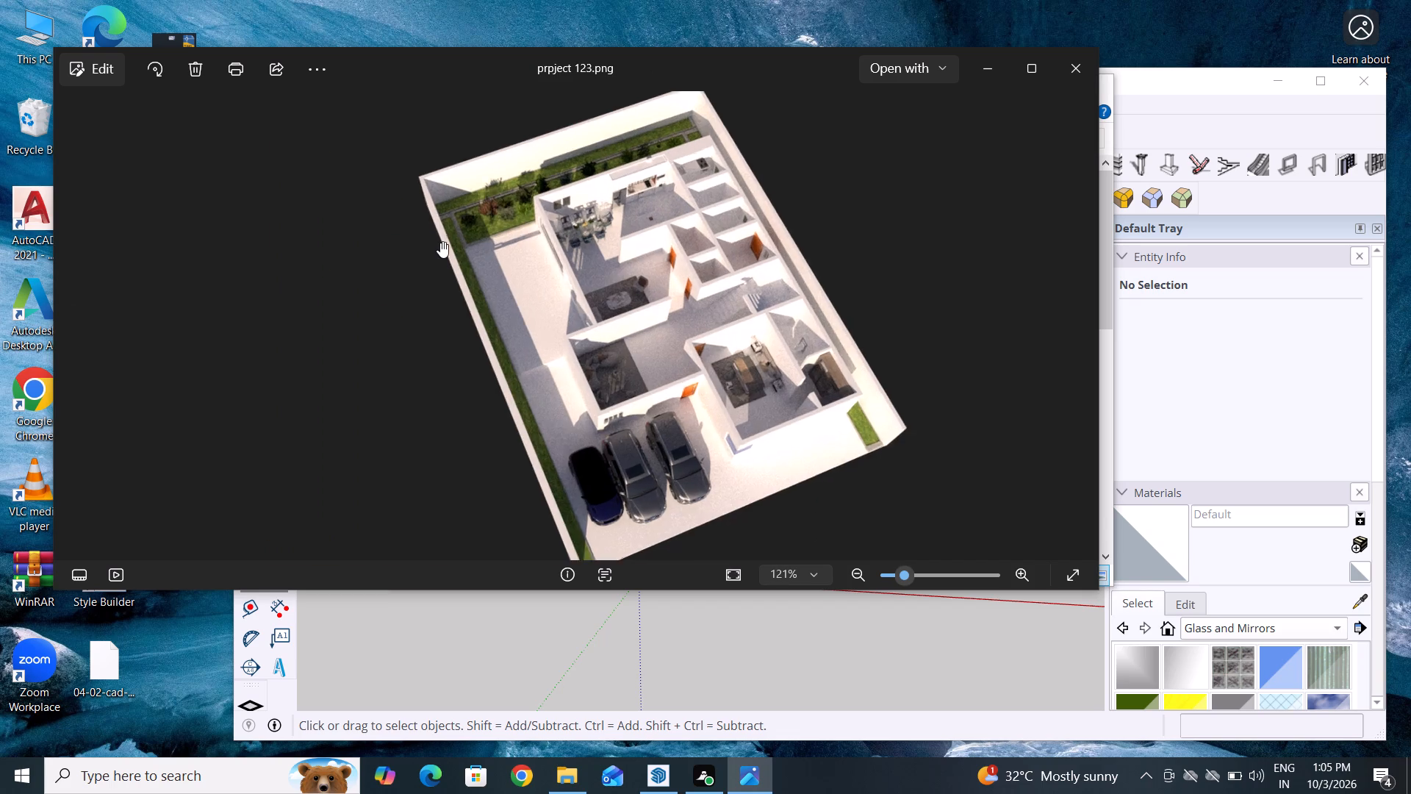
pyautogui.scroll(2, 440, 242)
pyautogui.scroll(-2, 440, 242)
pyautogui.click(65, 337)
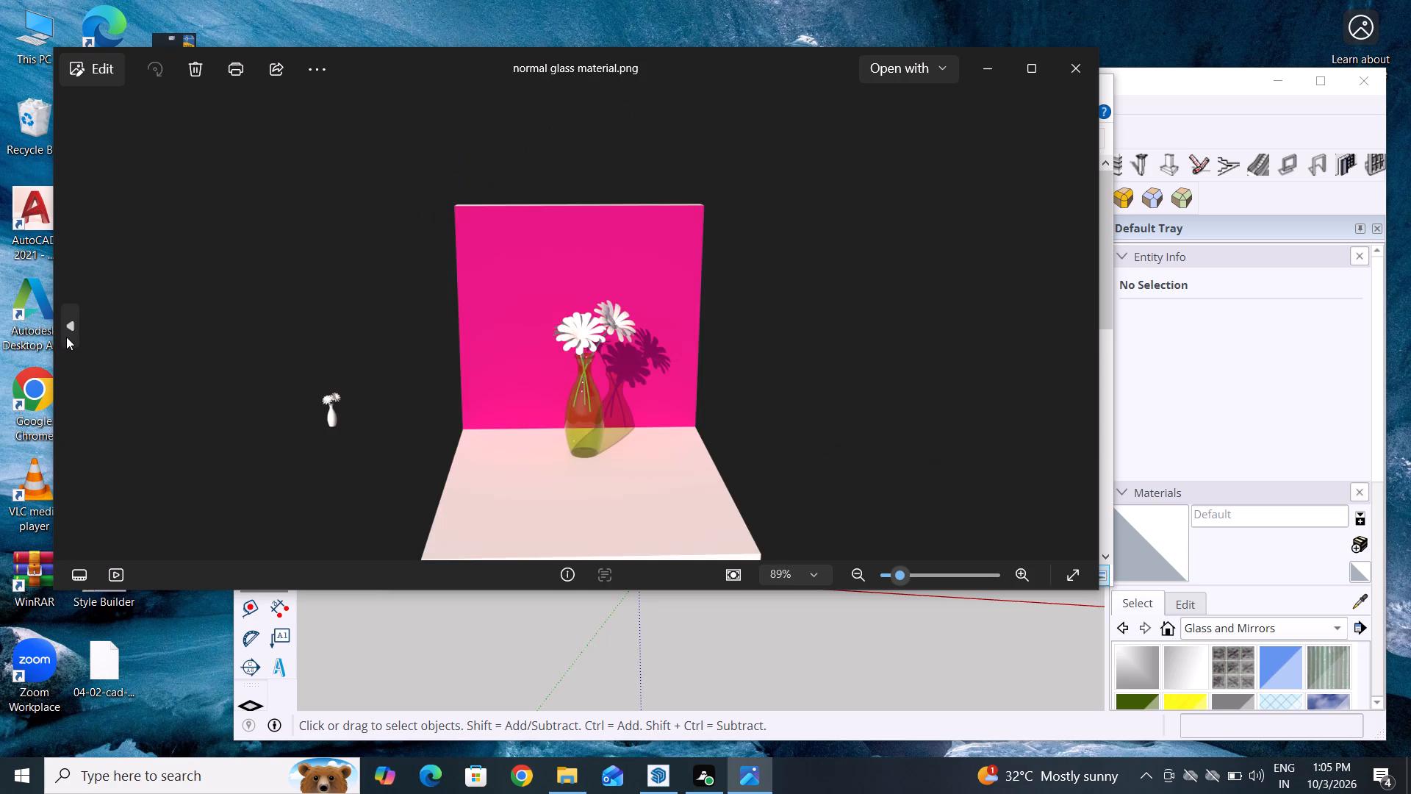
pyautogui.click(66, 337)
pyautogui.click(66, 337)
pyautogui.click(66, 337)
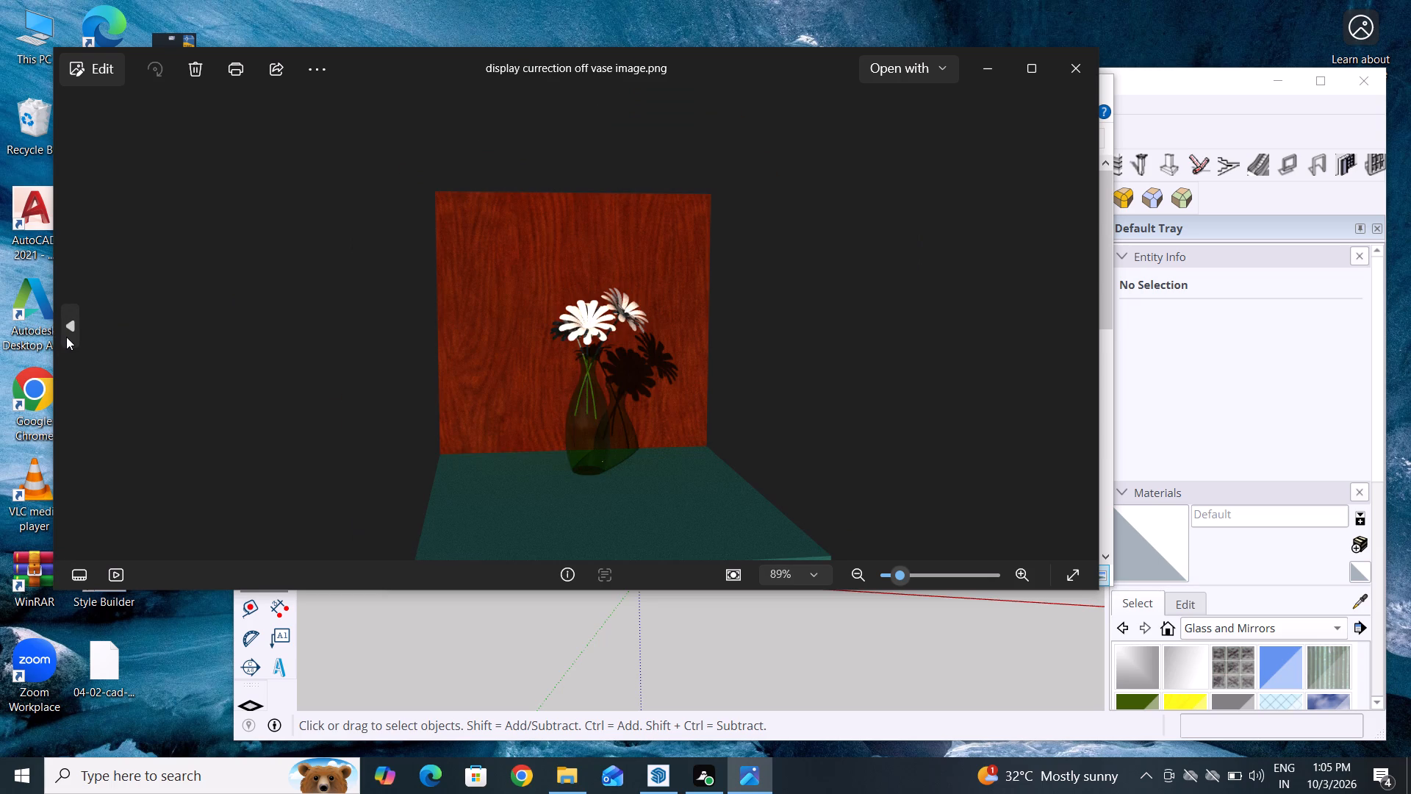
pyautogui.click(1084, 321)
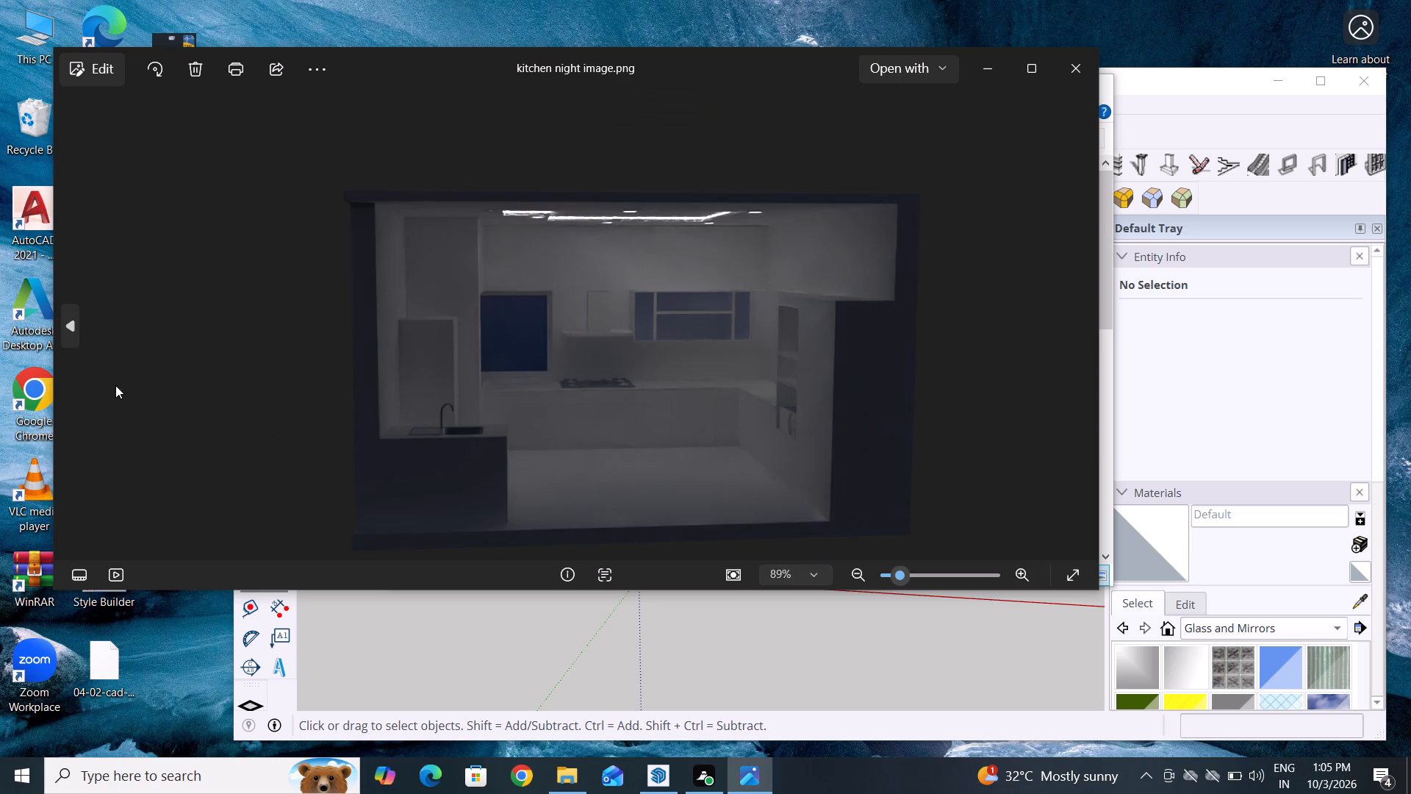
pyautogui.click(71, 338)
pyautogui.doubleClick(71, 337)
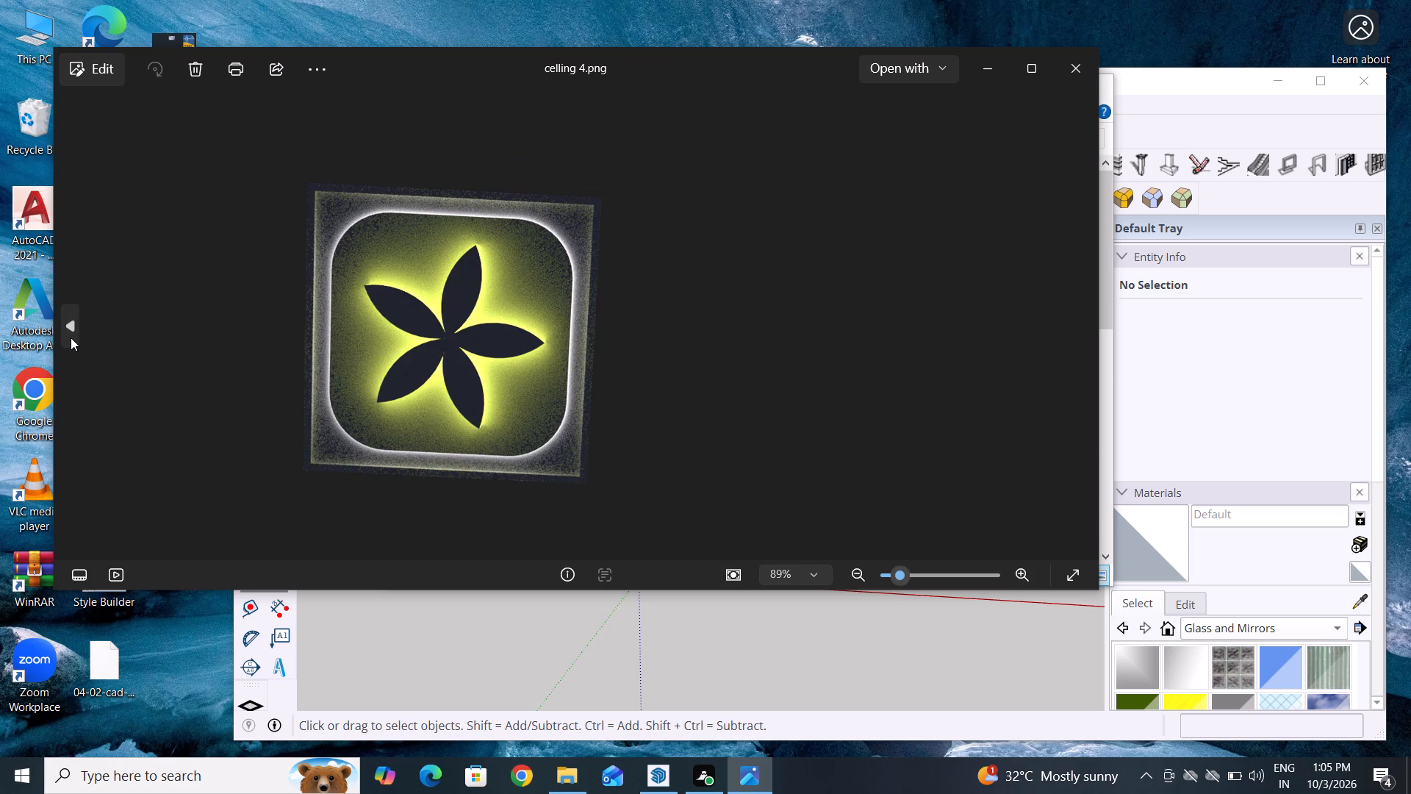
pyautogui.click(1075, 70)
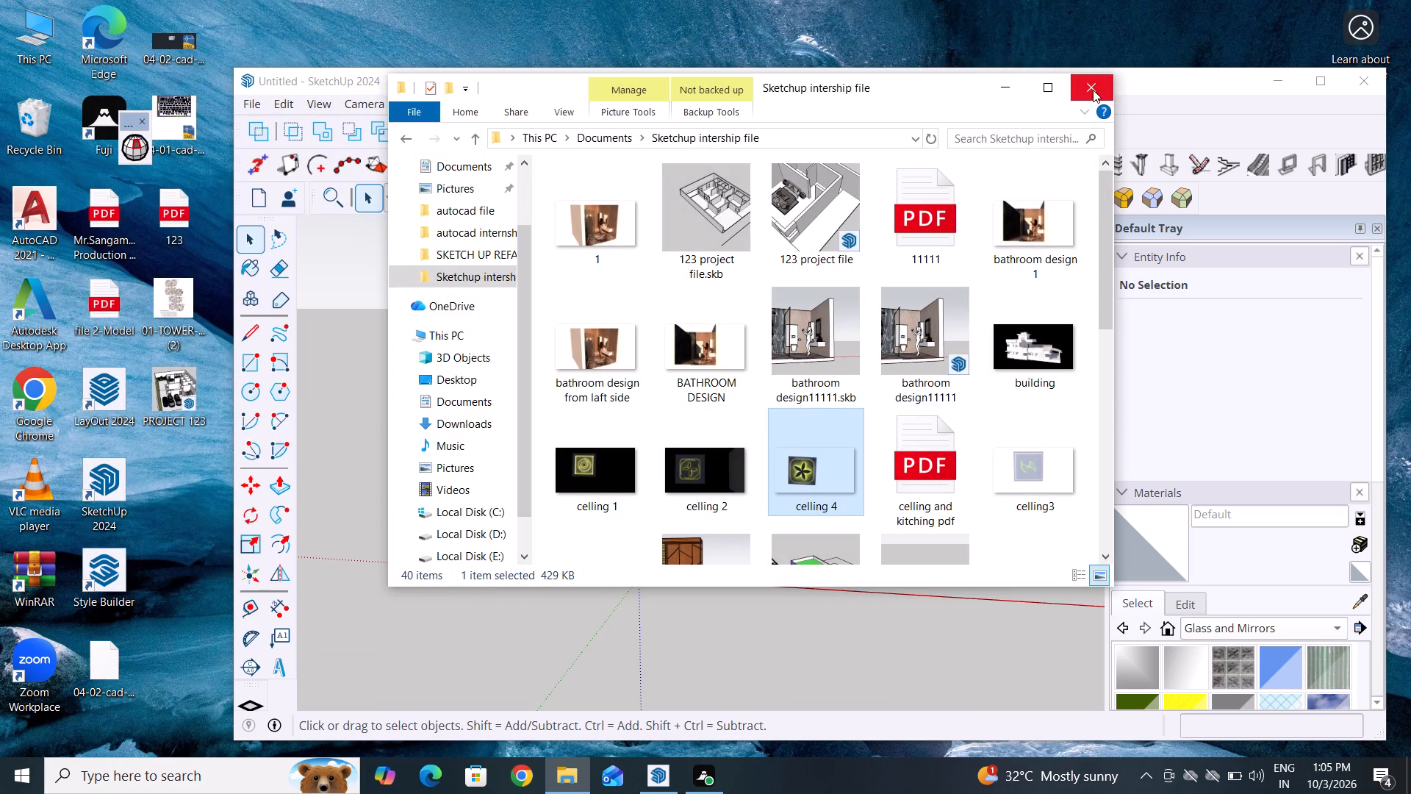
# Close the Sketchup intership file folder and enlarge the SketchUp window to full screen.
pyautogui.click(1094, 88)
pyautogui.scroll(-4, 599, 485)
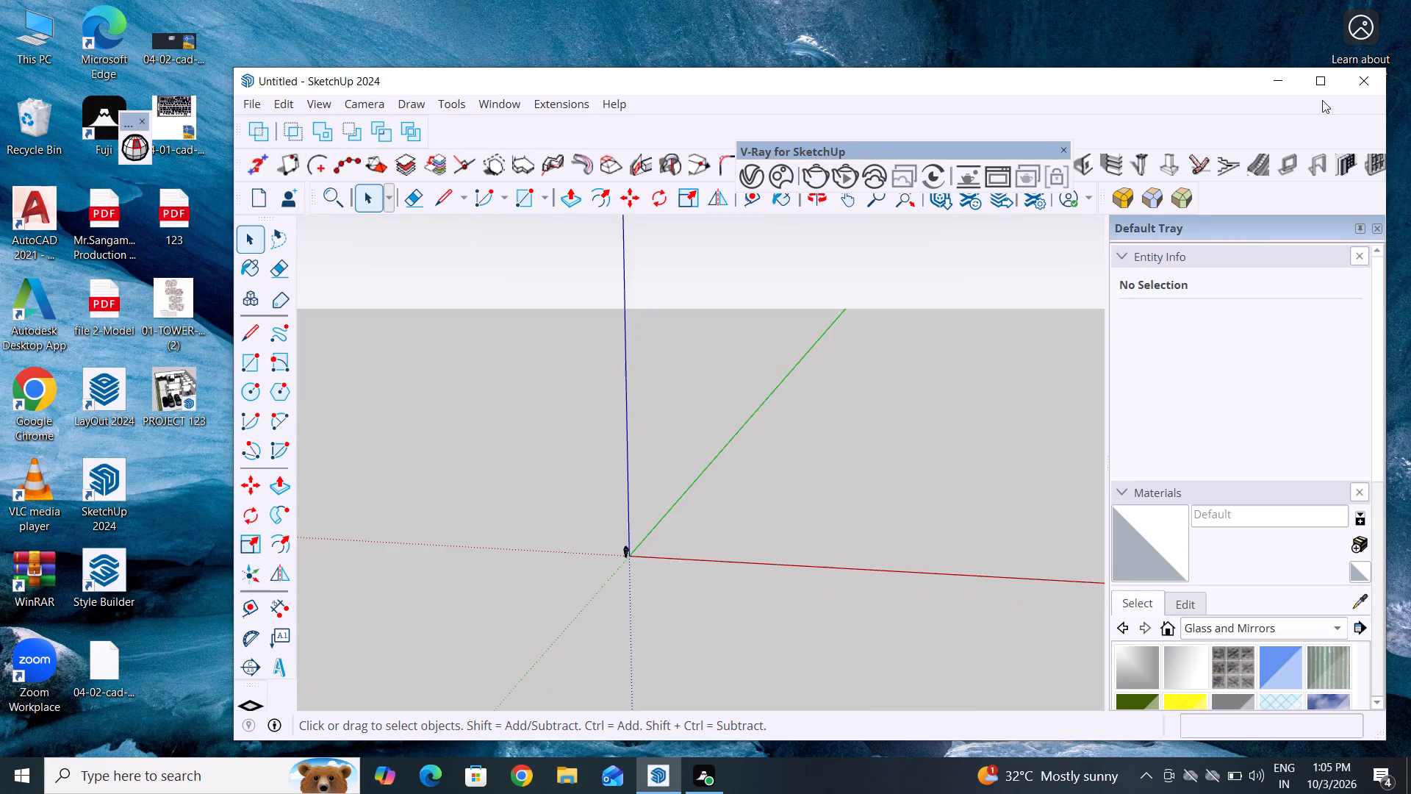
pyautogui.click(1318, 85)
# Draw a 14 by 14 rectangle on the ground plane beside the origin, between the red and green axes.
pyautogui.scroll(-16, 895, 300)
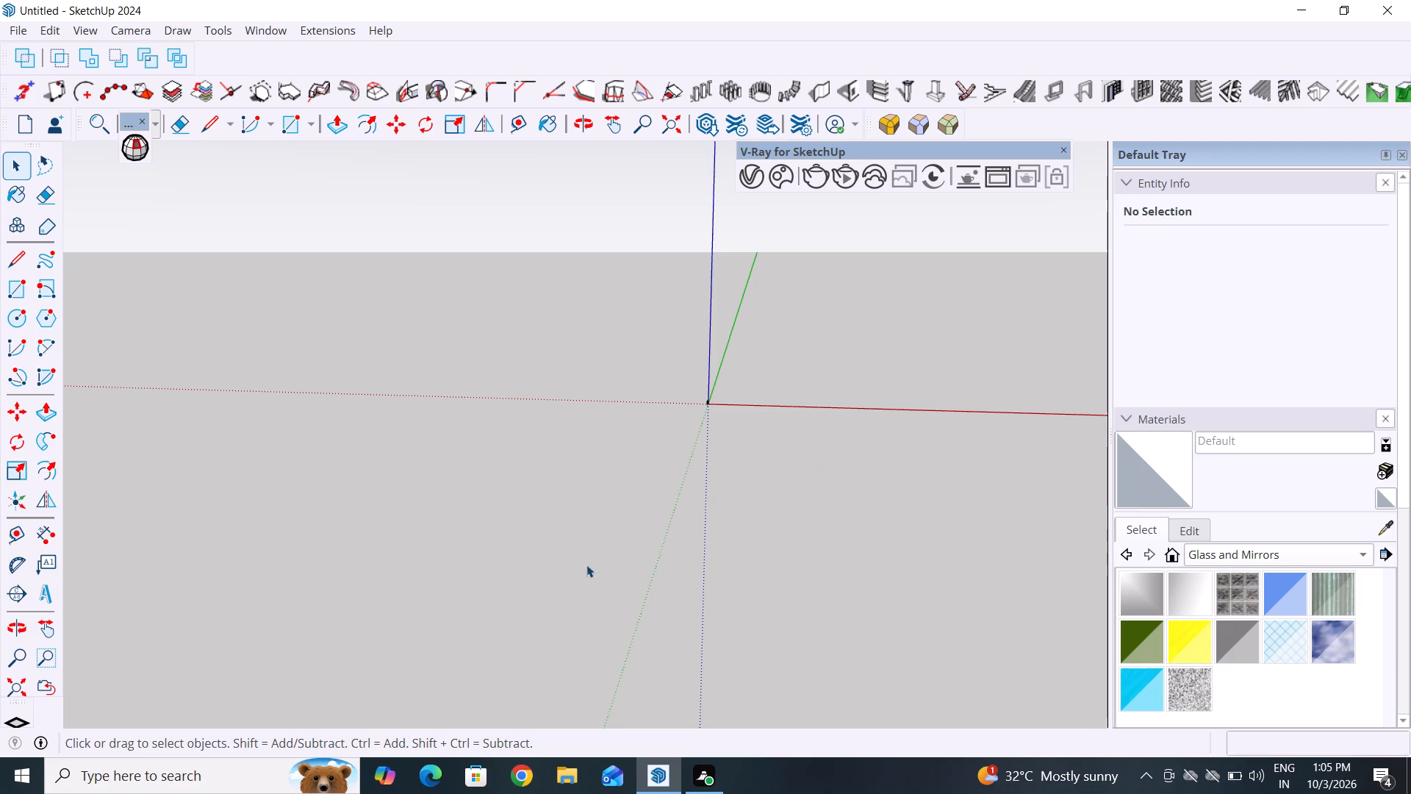
pyautogui.scroll(-10, 568, 581)
pyautogui.moveTo(545, 405); pyautogui.dragTo(573, 548, button='middle')
pyautogui.scroll(-7, 774, 571)
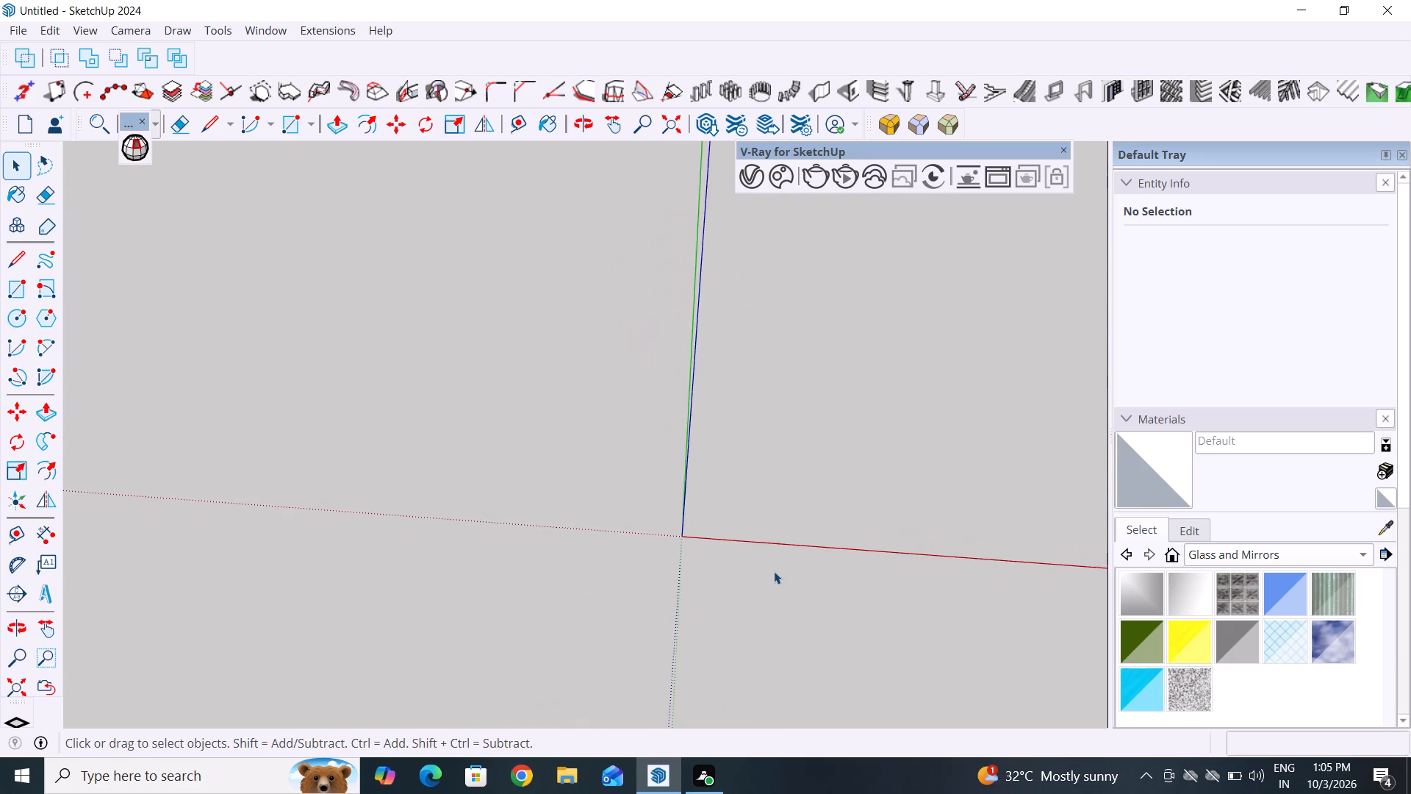
pyautogui.scroll(-5, 594, 584)
pyautogui.scroll(4, 1028, 598)
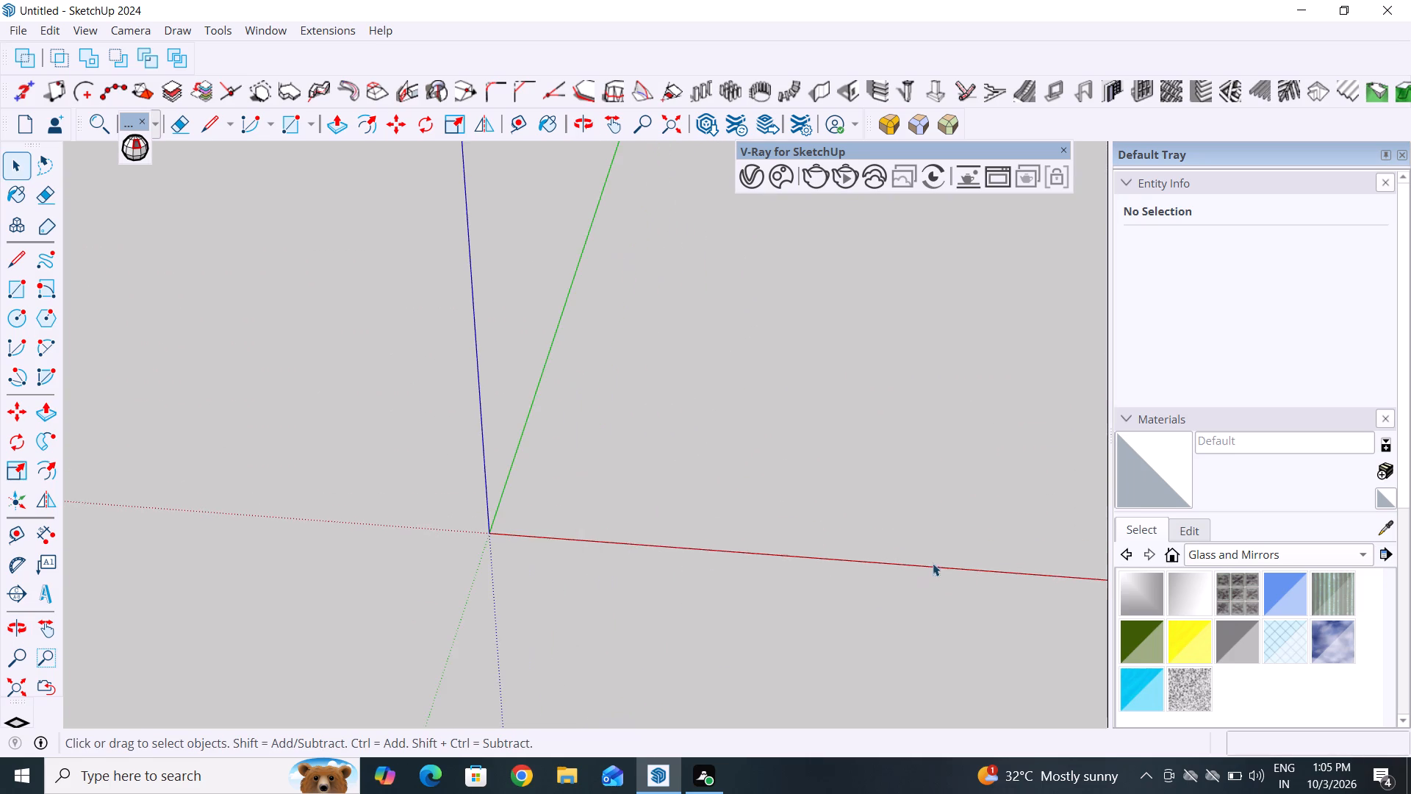
pyautogui.moveTo(501, 490); pyautogui.dragTo(682, 514, button='middle')
pyautogui.scroll(5, 841, 573)
pyautogui.moveTo(908, 515); pyautogui.dragTo(727, 540, button='middle')
pyautogui.scroll(-5, 791, 434)
pyautogui.moveTo(733, 291); pyautogui.dragTo(731, 278, button='middle')
pyautogui.scroll(-5, 500, 576)
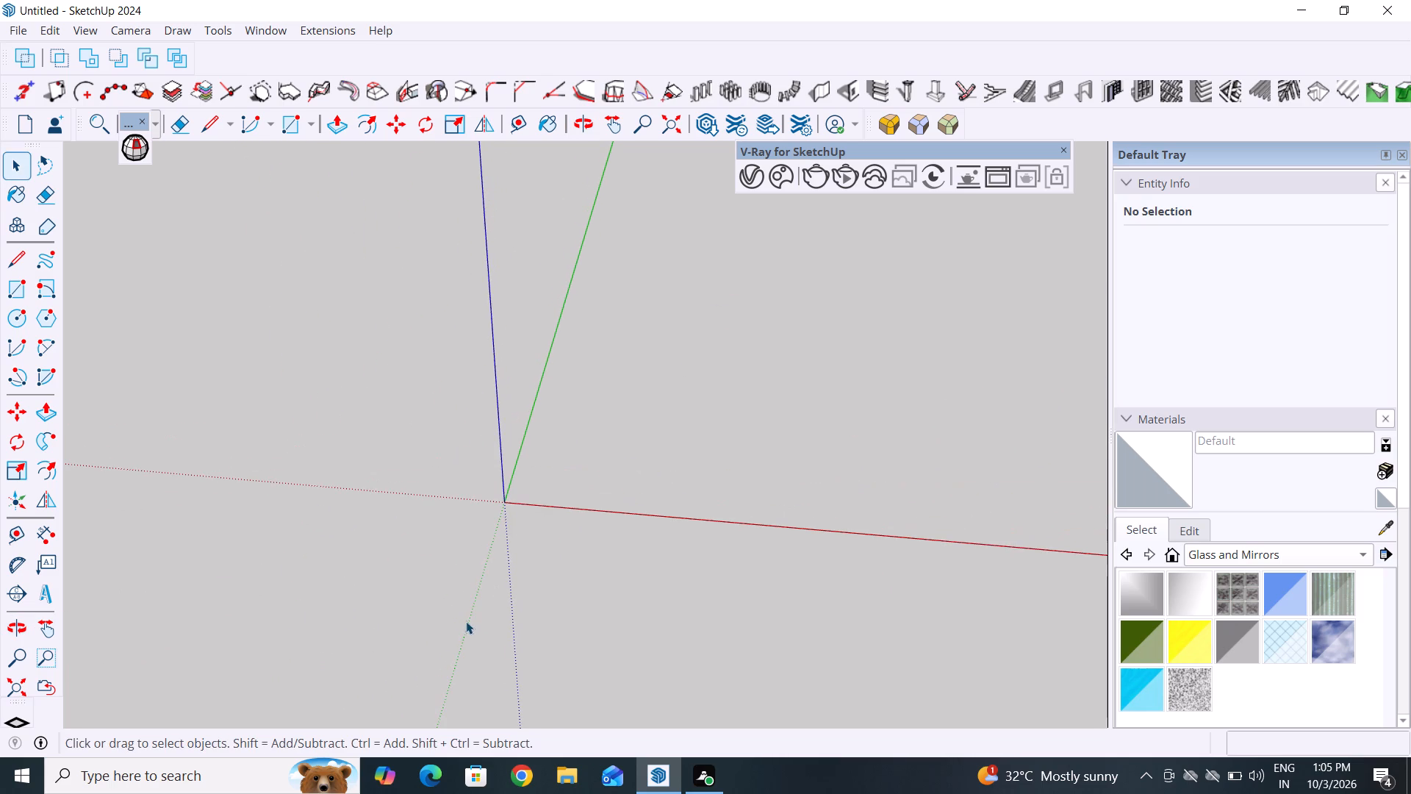
pyautogui.click(12, 293)
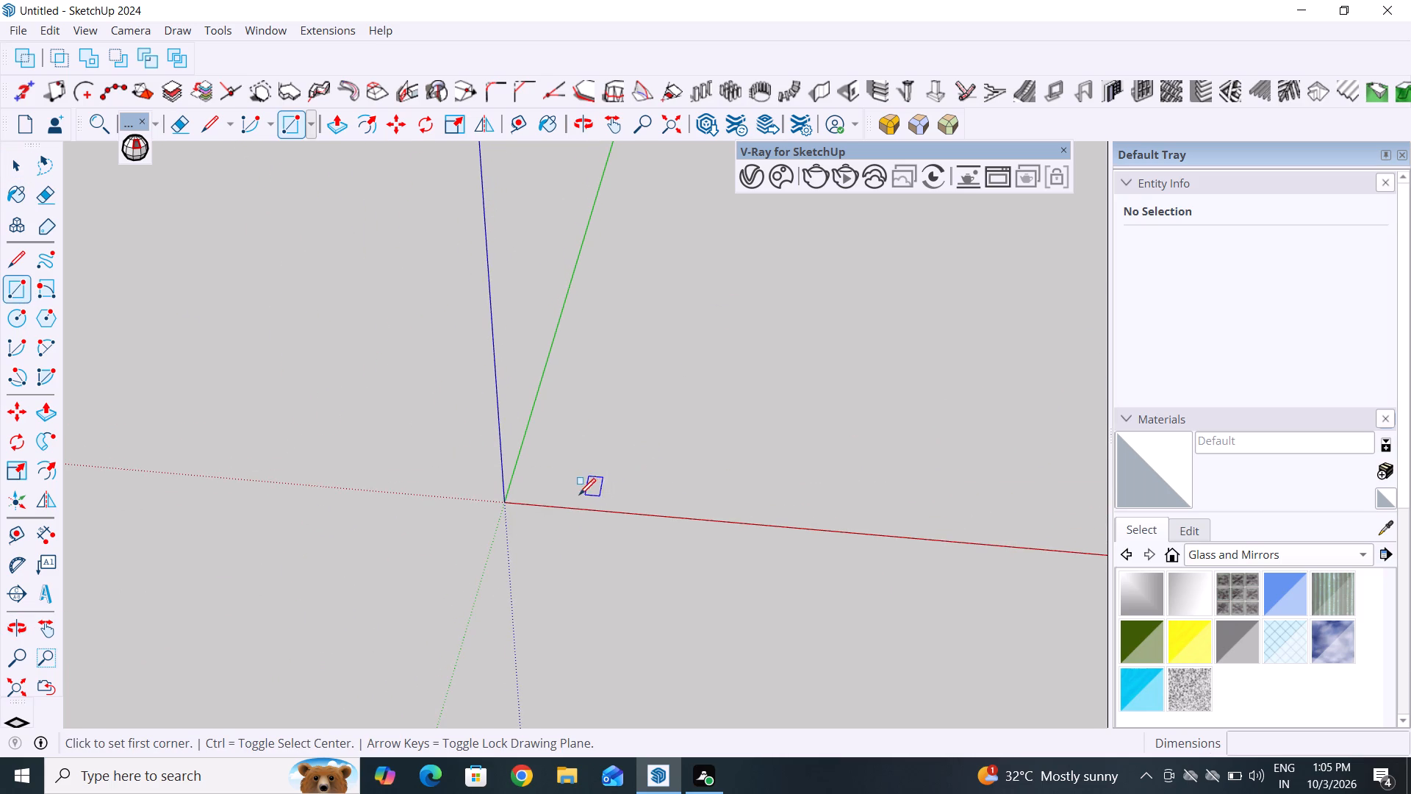
pyautogui.click(572, 487)
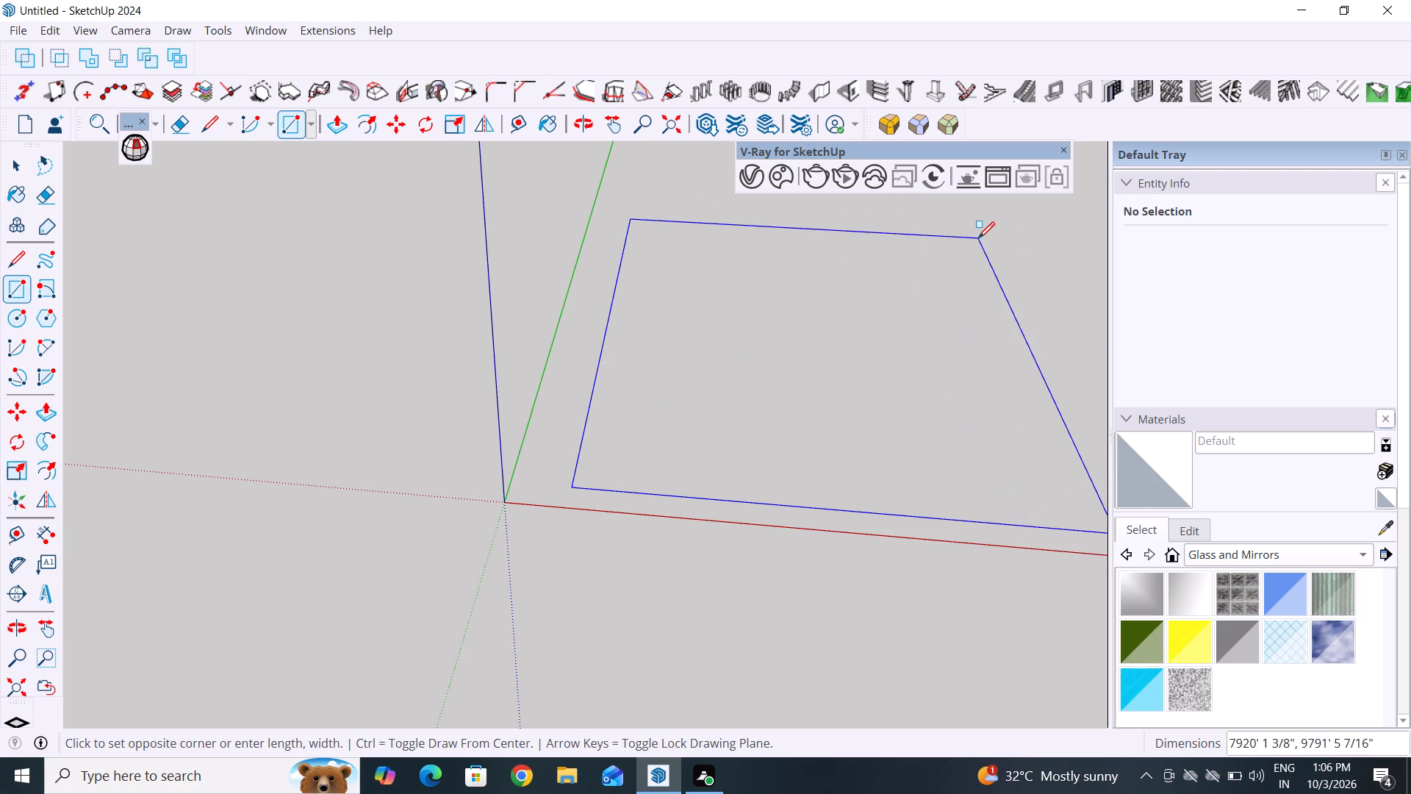
pyautogui.scroll(-4, 924, 270)
pyautogui.moveTo(911, 272); pyautogui.dragTo(816, 267, button='middle')
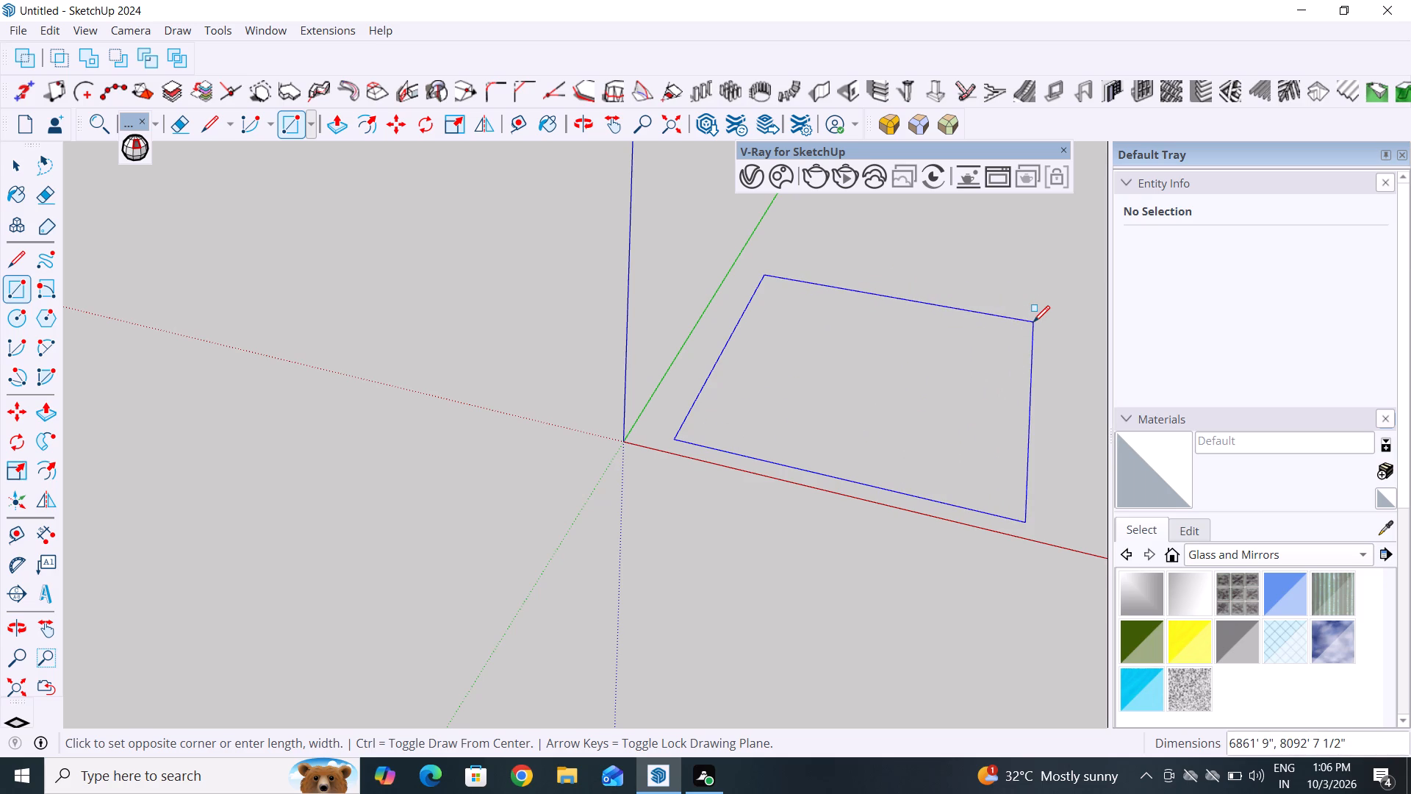
pyautogui.write('14')
pyautogui.write(',14')
pyautogui.press('Return')
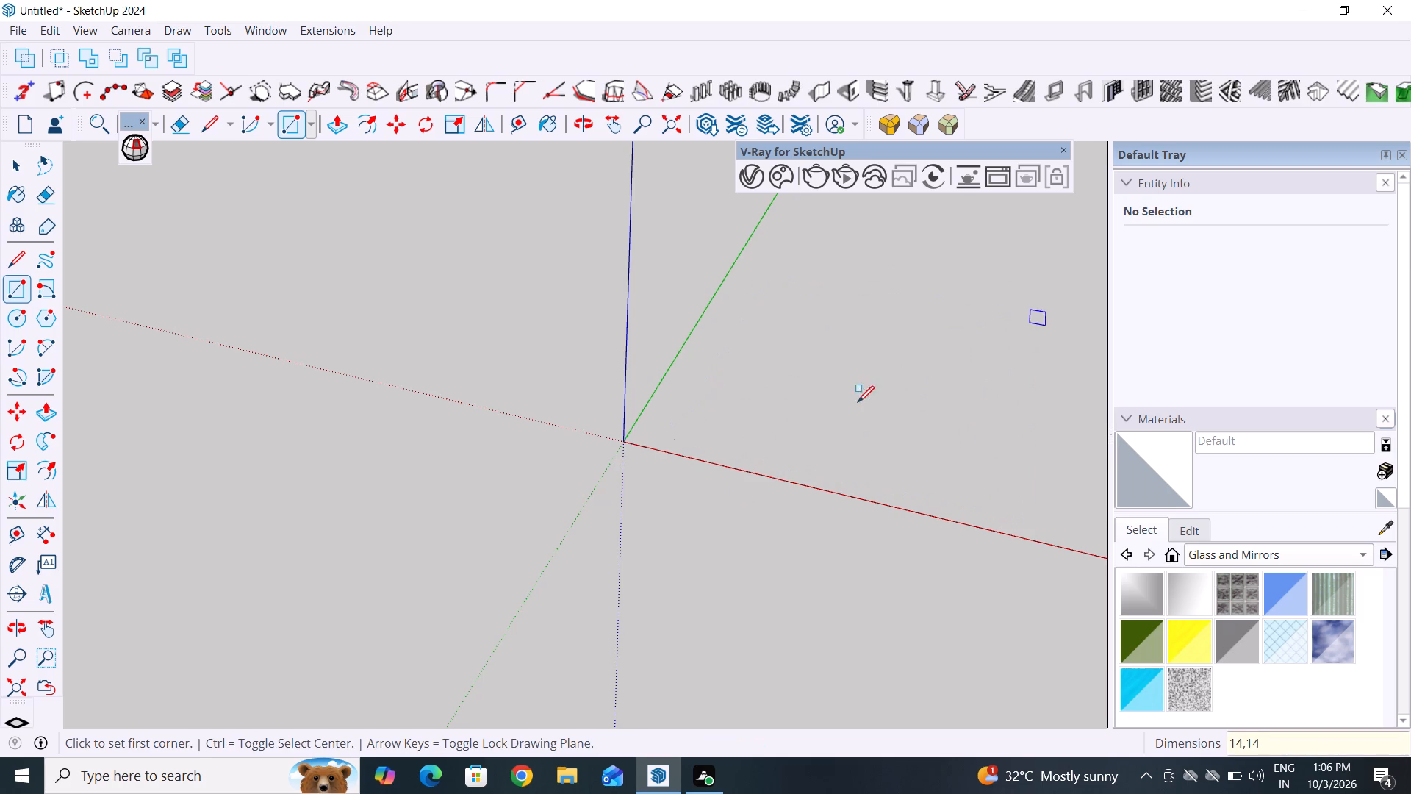
pyautogui.scroll(-14, 660, 564)
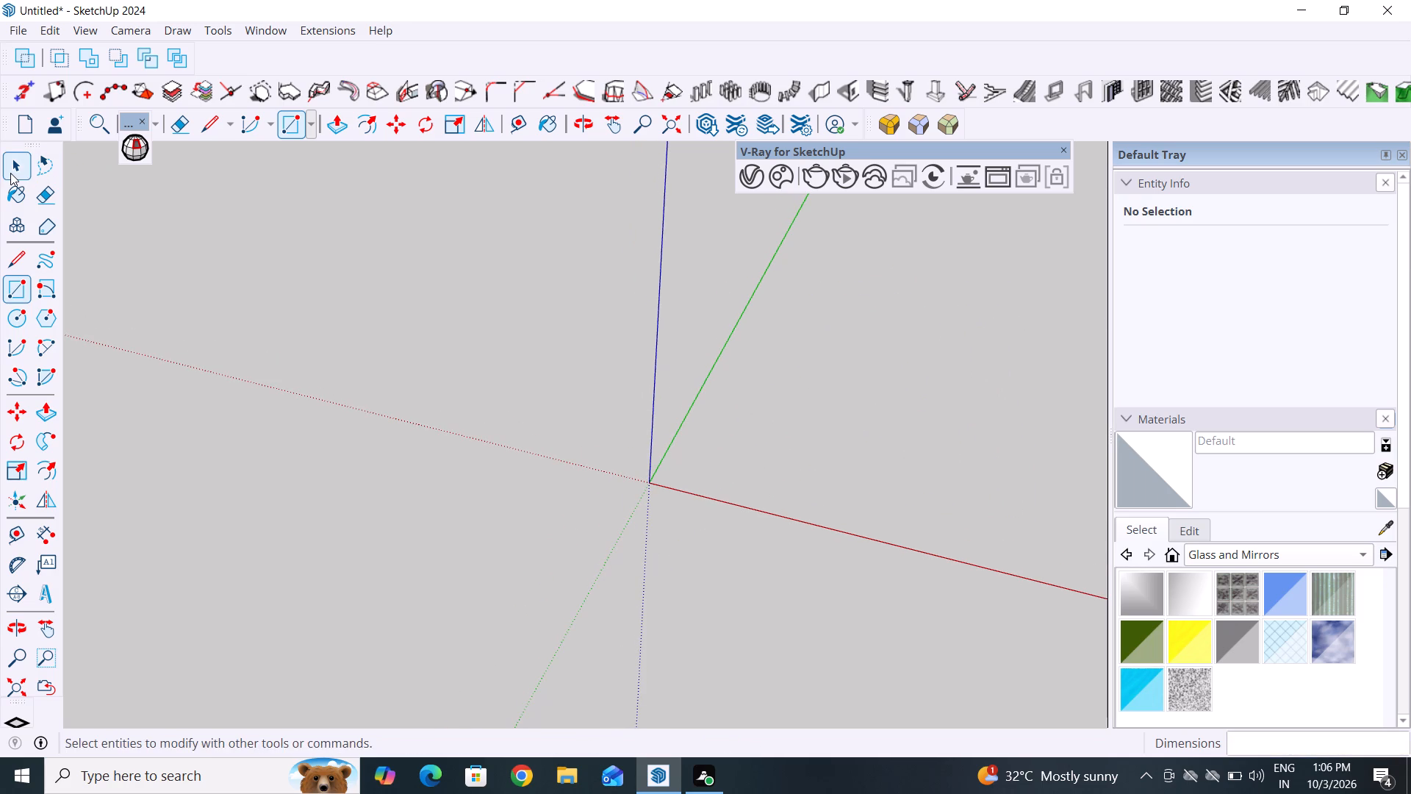
pyautogui.click(10, 173)
pyautogui.click(400, 401)
# Inspect the ground area around the origin to locate the newly drawn rectangle.
pyautogui.scroll(-5, 326, 506)
pyautogui.moveTo(410, 521); pyautogui.dragTo(484, 519, button='middle')
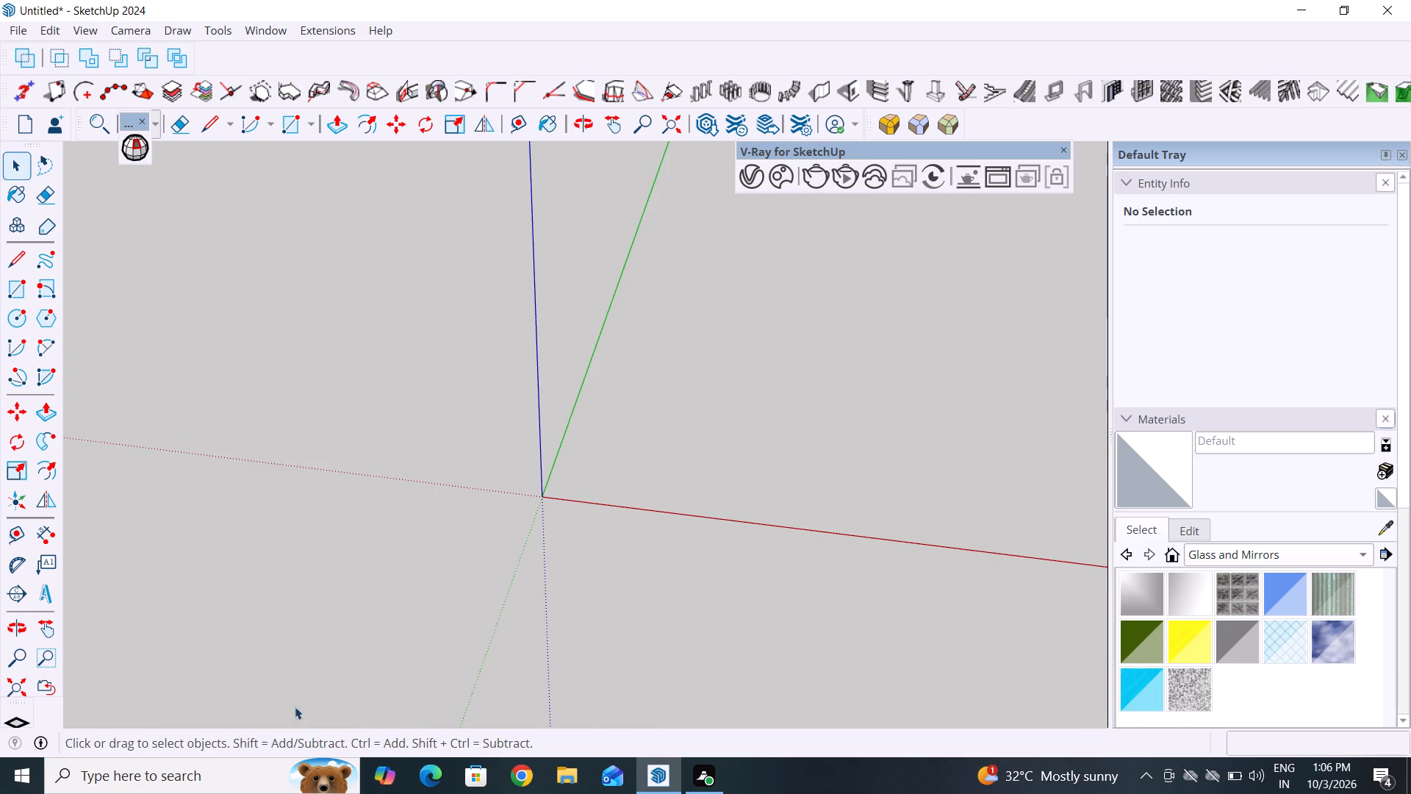
pyautogui.scroll(-5, 424, 505)
pyautogui.moveTo(446, 512); pyautogui.dragTo(514, 532, button='middle')
pyautogui.scroll(4, 808, 564)
pyautogui.moveTo(850, 545); pyautogui.dragTo(740, 526, button='middle')
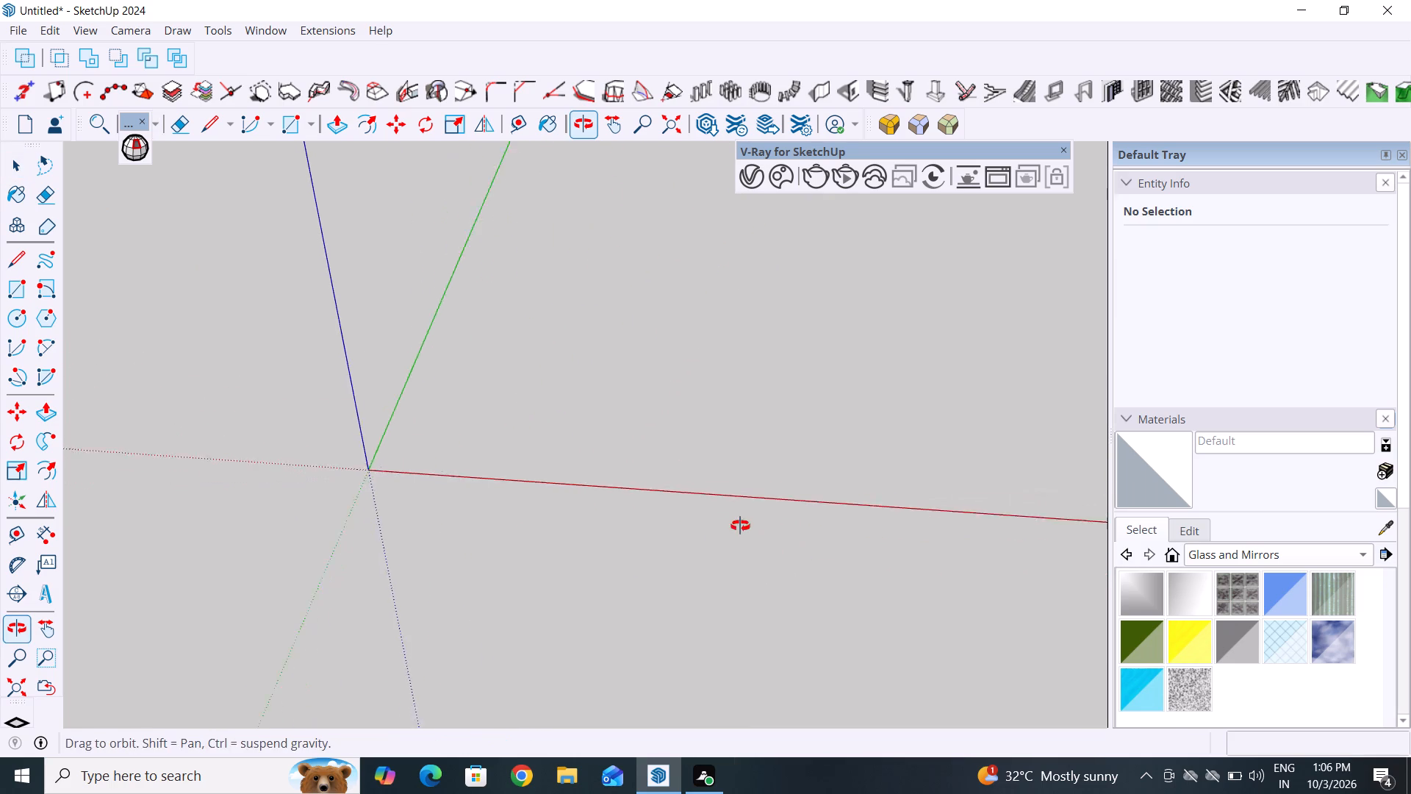
pyautogui.moveTo(740, 526); pyautogui.dragTo(739, 524, button='middle')
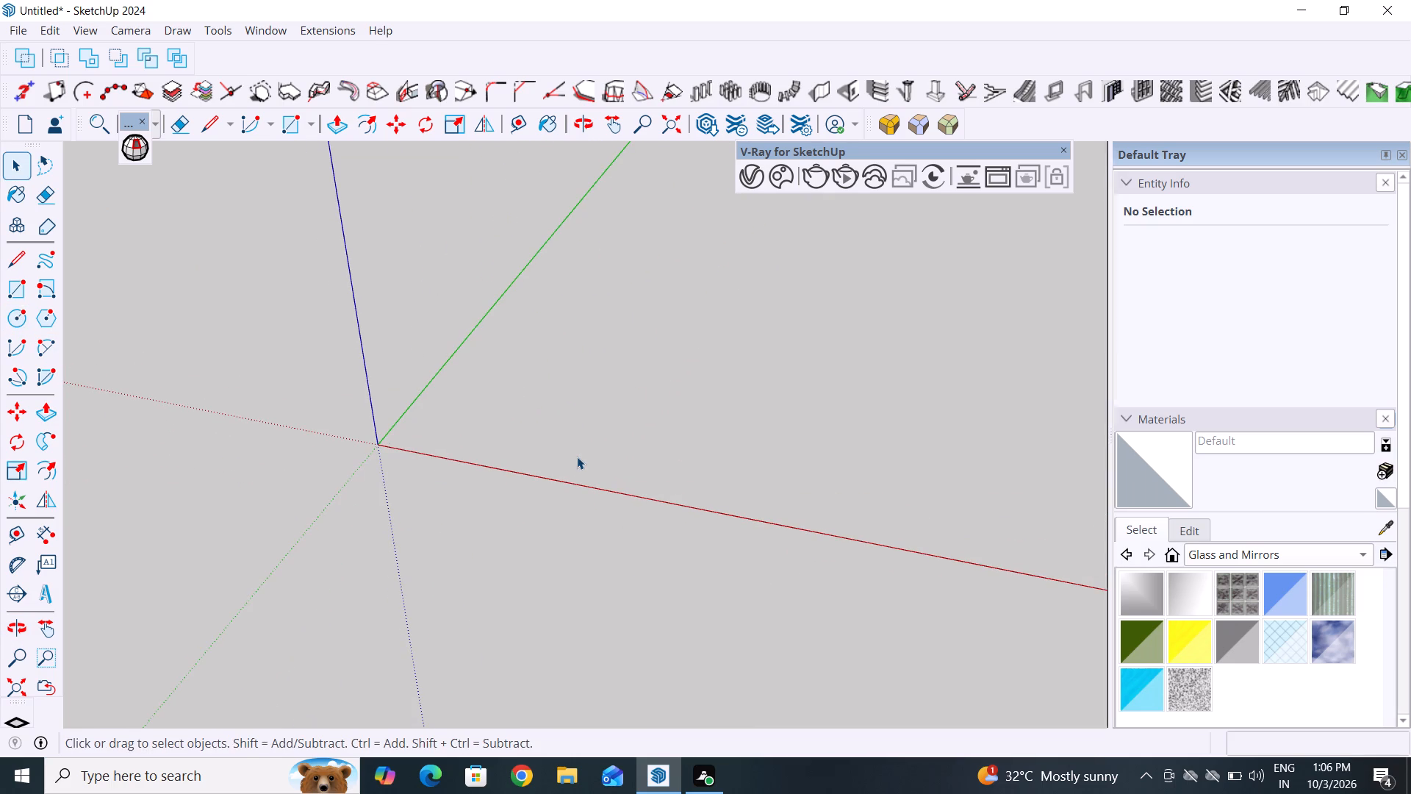
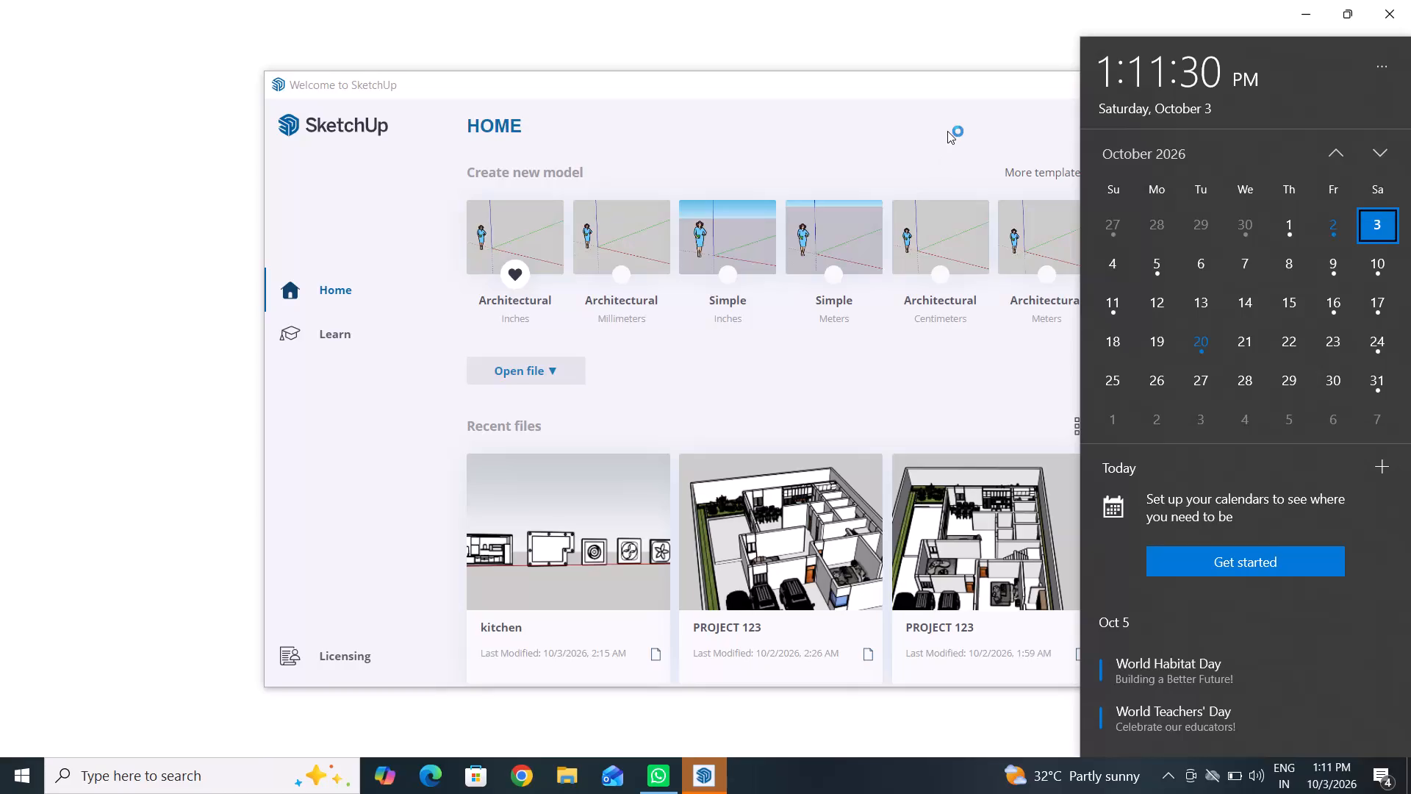
# Dismiss the calendar flyout and close the Welcome to SketchUp window without choosing a template or a recent file.
pyautogui.click(952, 111)
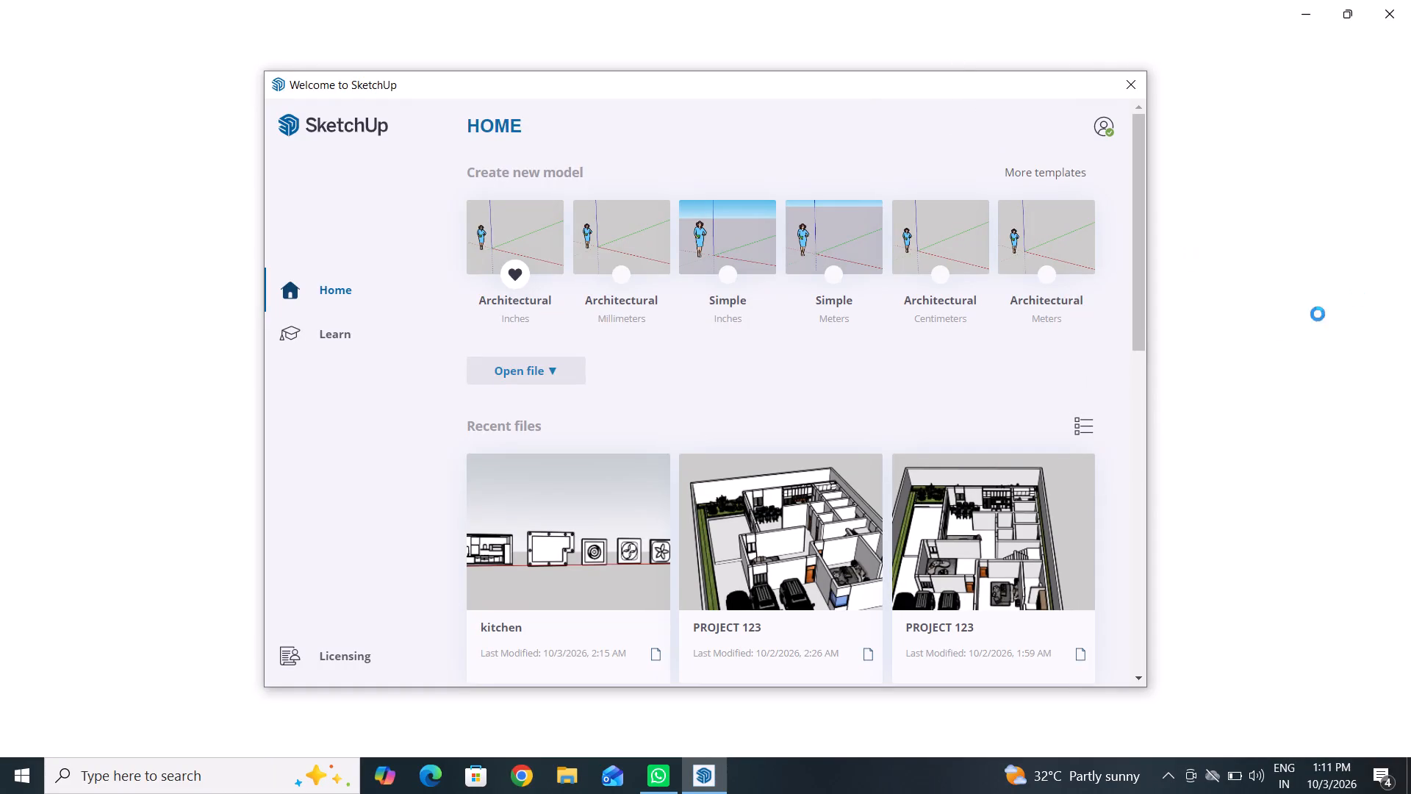
pyautogui.click(1274, 330)
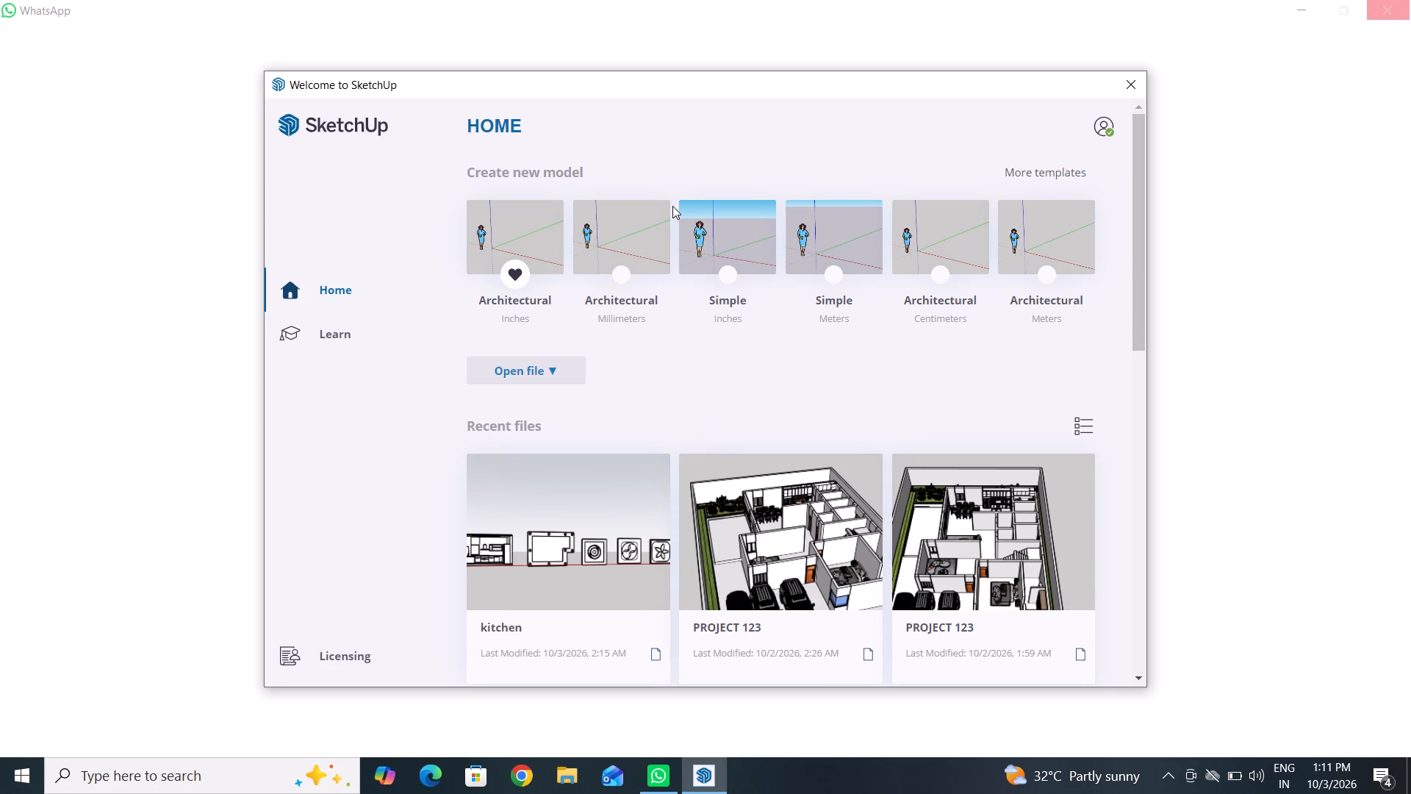
pyautogui.click(1136, 90)
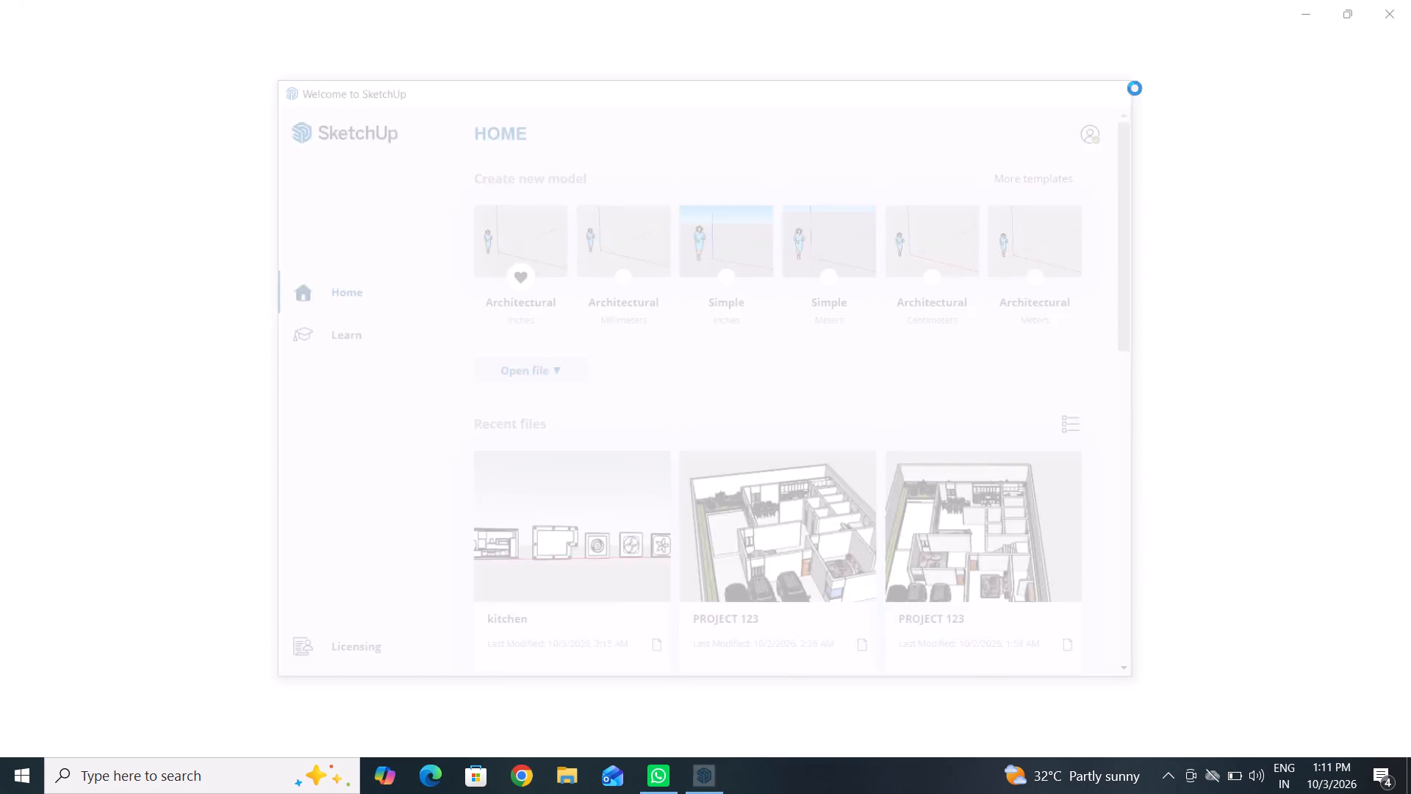
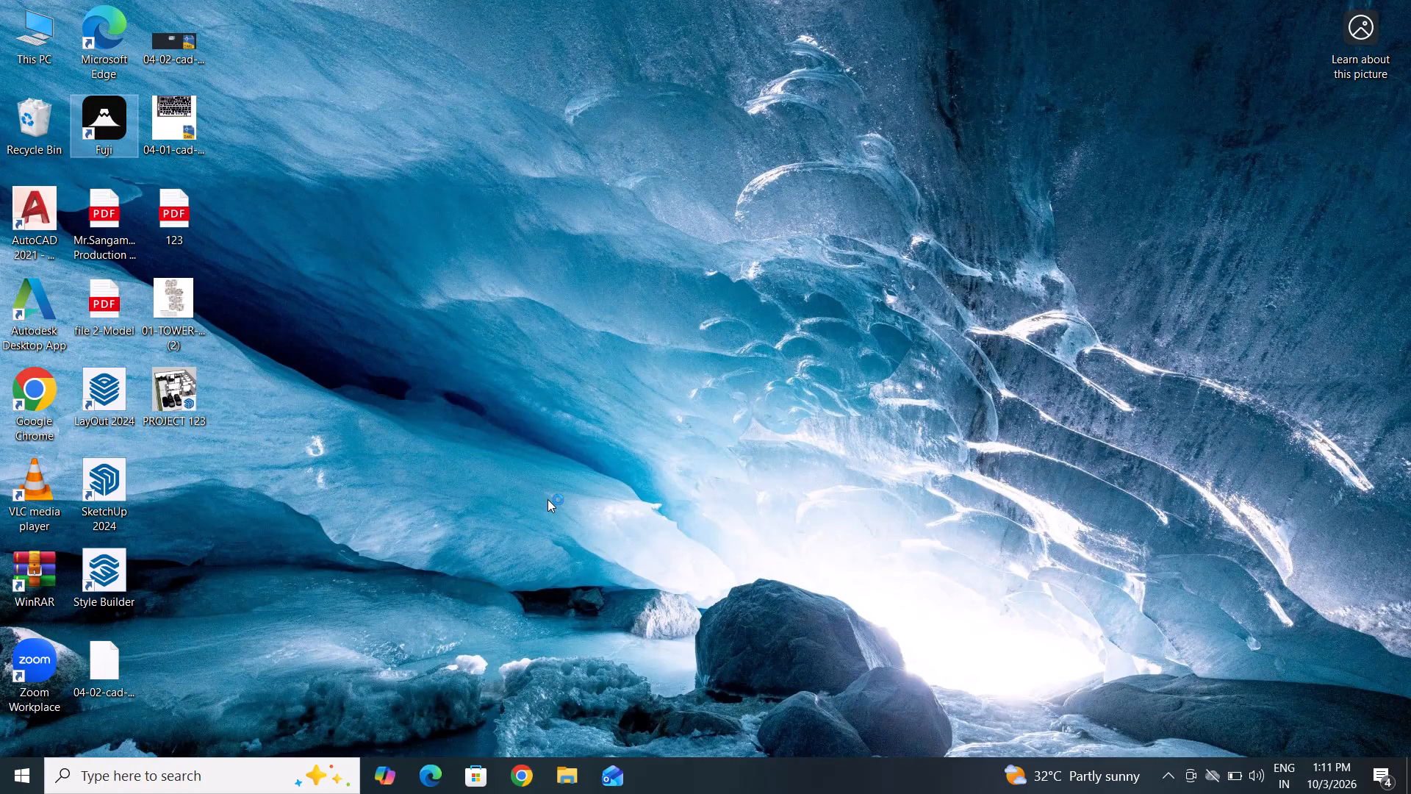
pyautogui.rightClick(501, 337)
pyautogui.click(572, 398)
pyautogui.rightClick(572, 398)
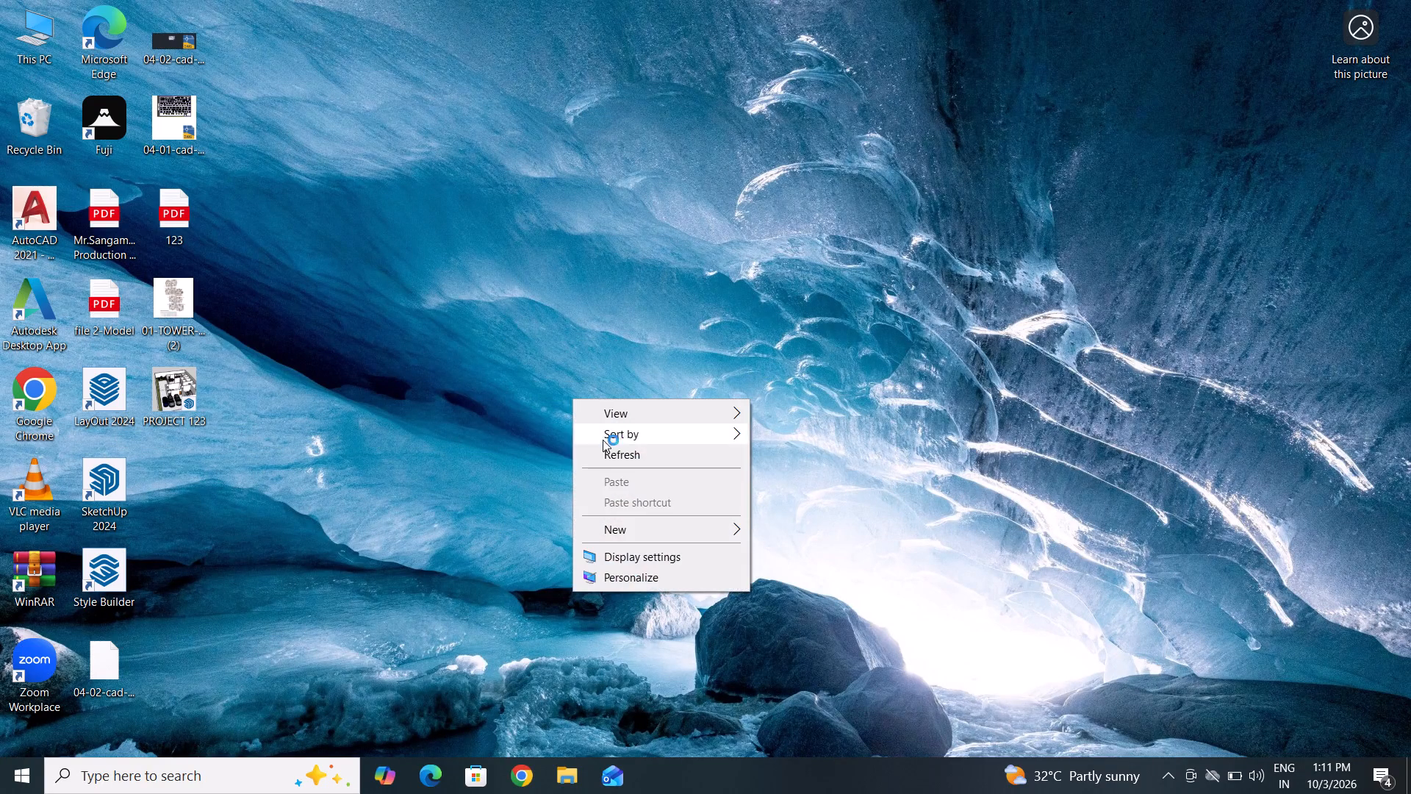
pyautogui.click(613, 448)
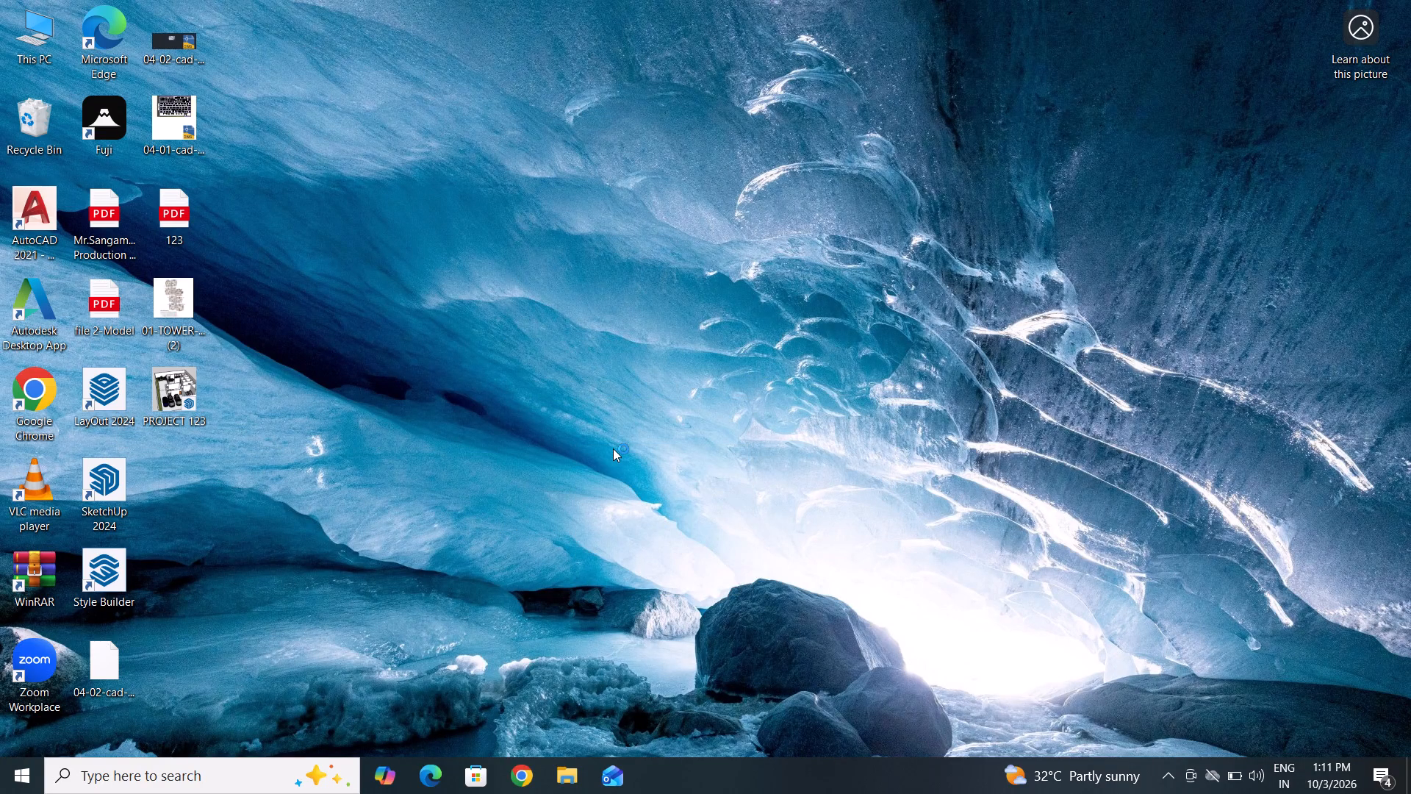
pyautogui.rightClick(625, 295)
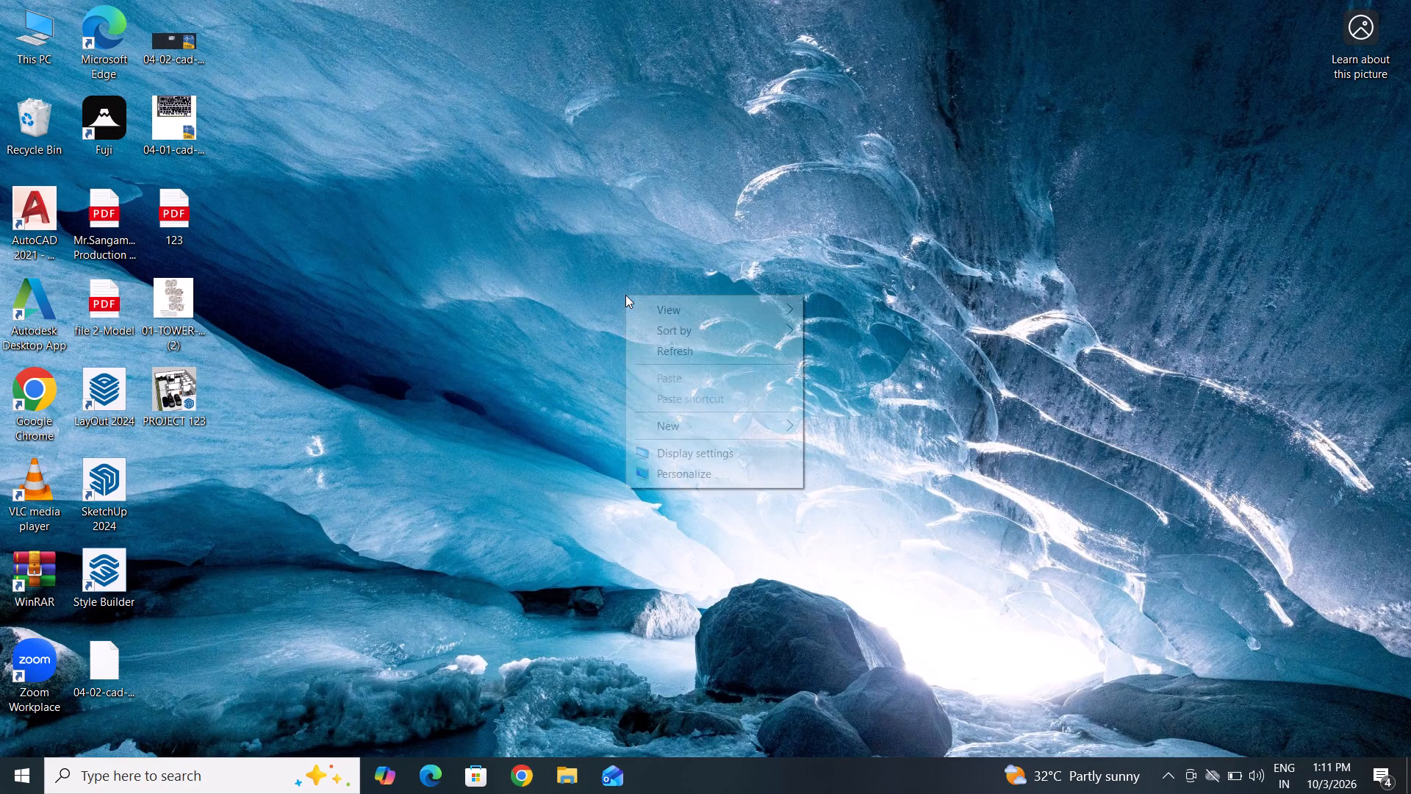
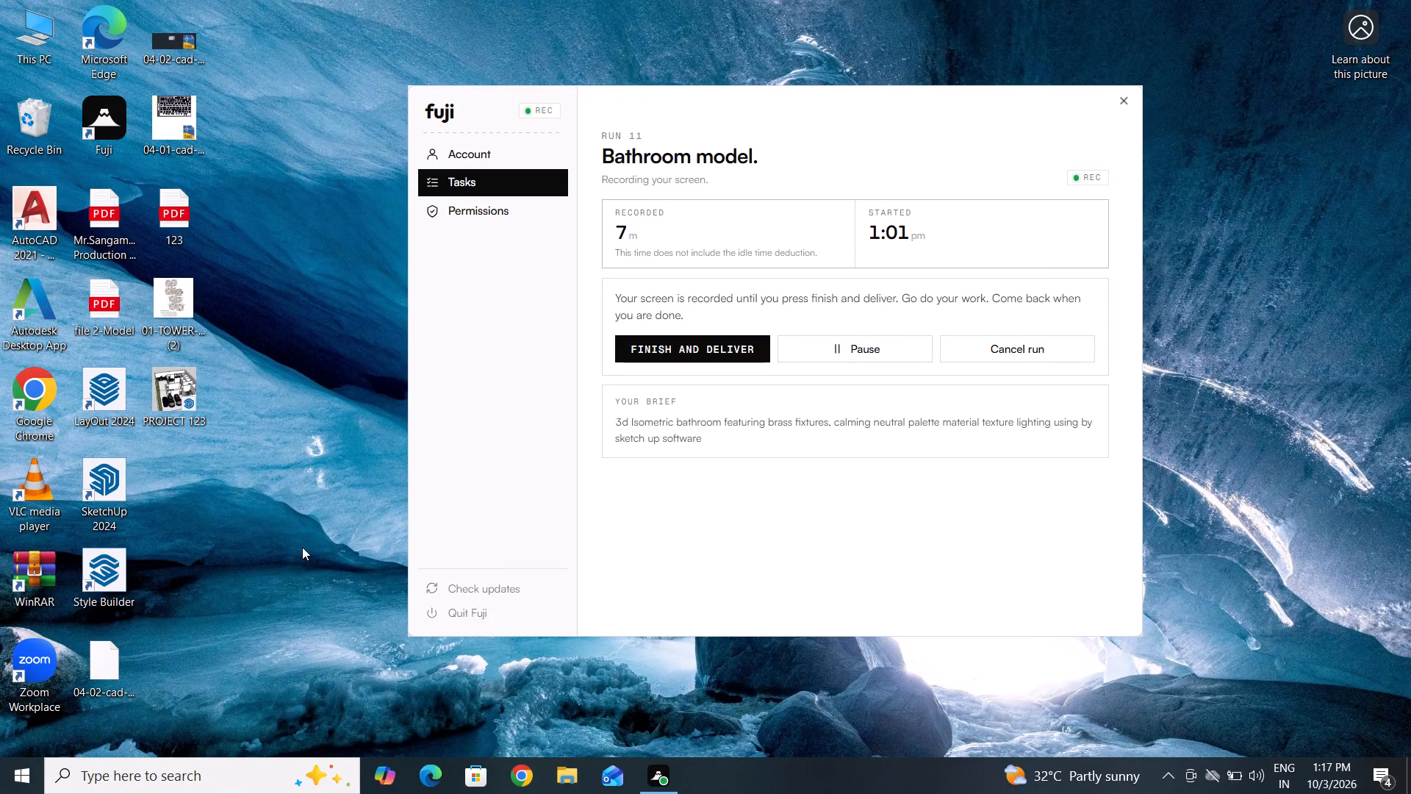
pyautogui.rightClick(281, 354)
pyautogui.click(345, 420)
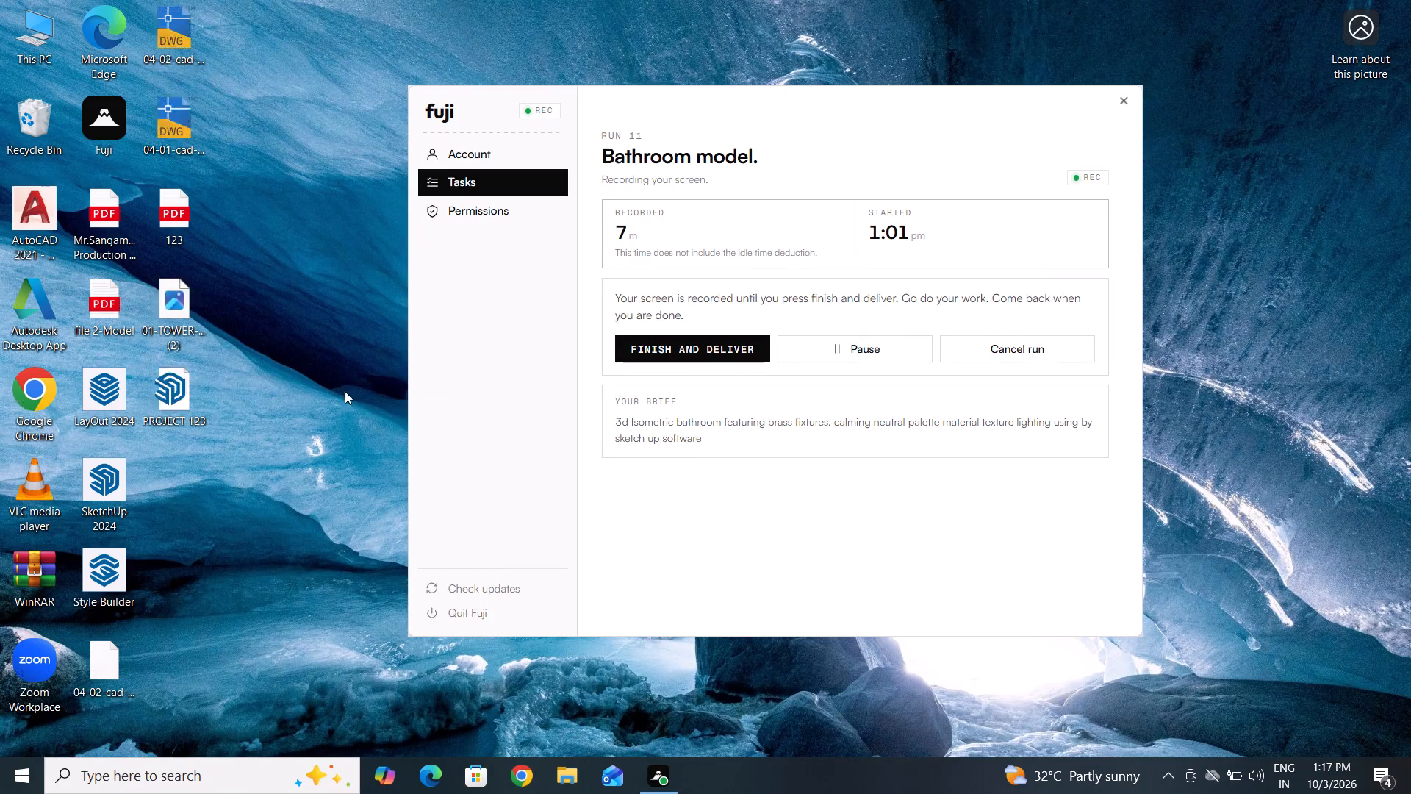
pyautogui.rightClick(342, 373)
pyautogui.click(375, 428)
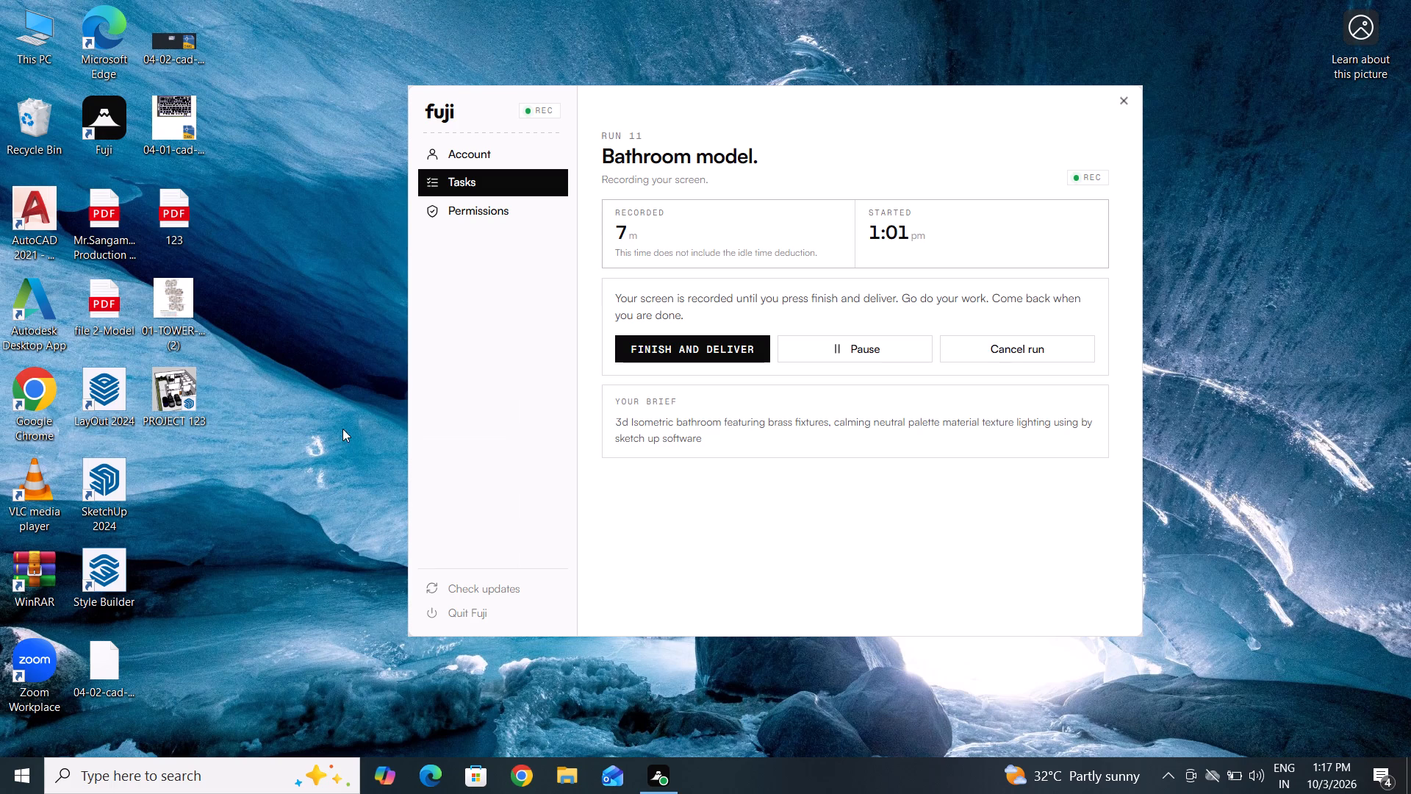
# Launch SketchUp 2024 from the desktop.
pyautogui.doubleClick(109, 496)
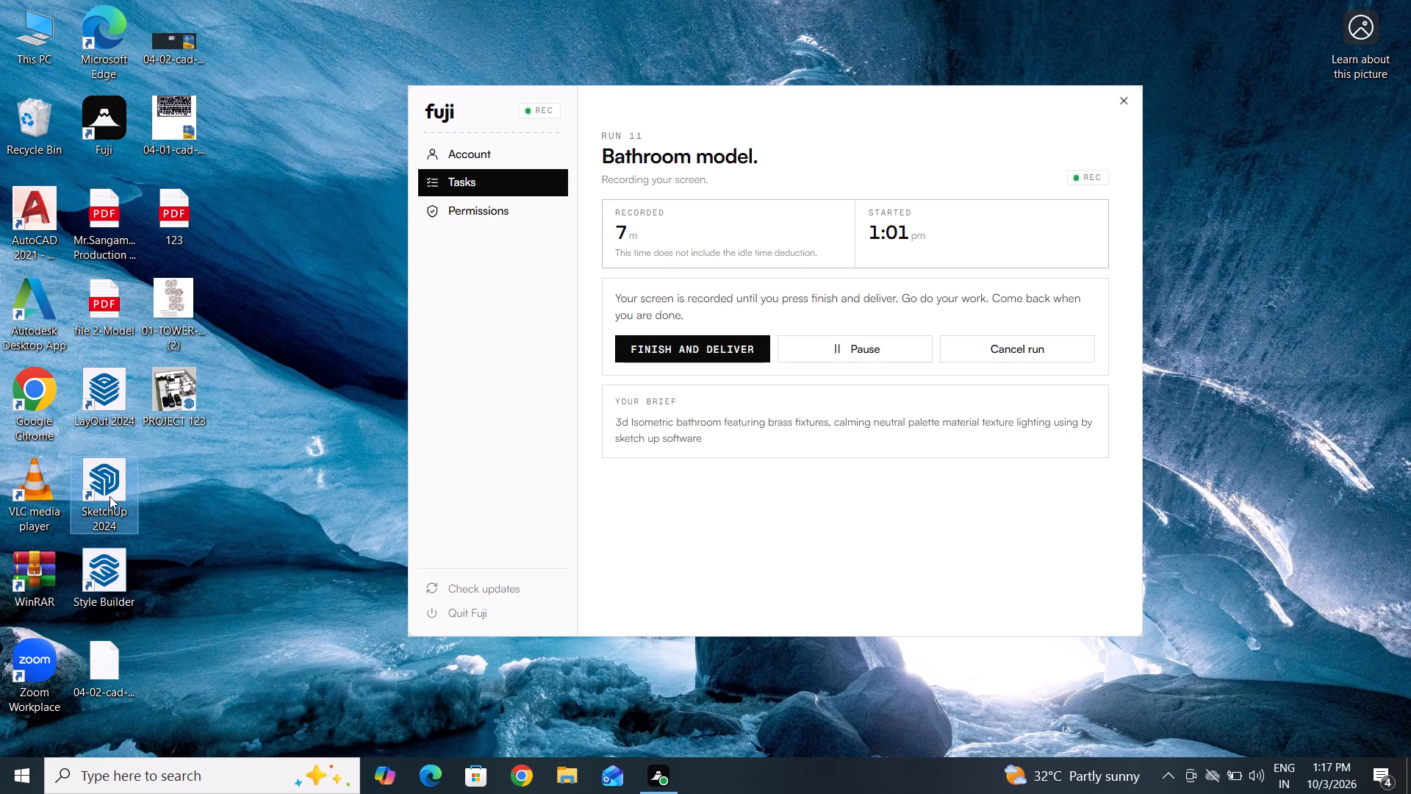
pyautogui.click(109, 496)
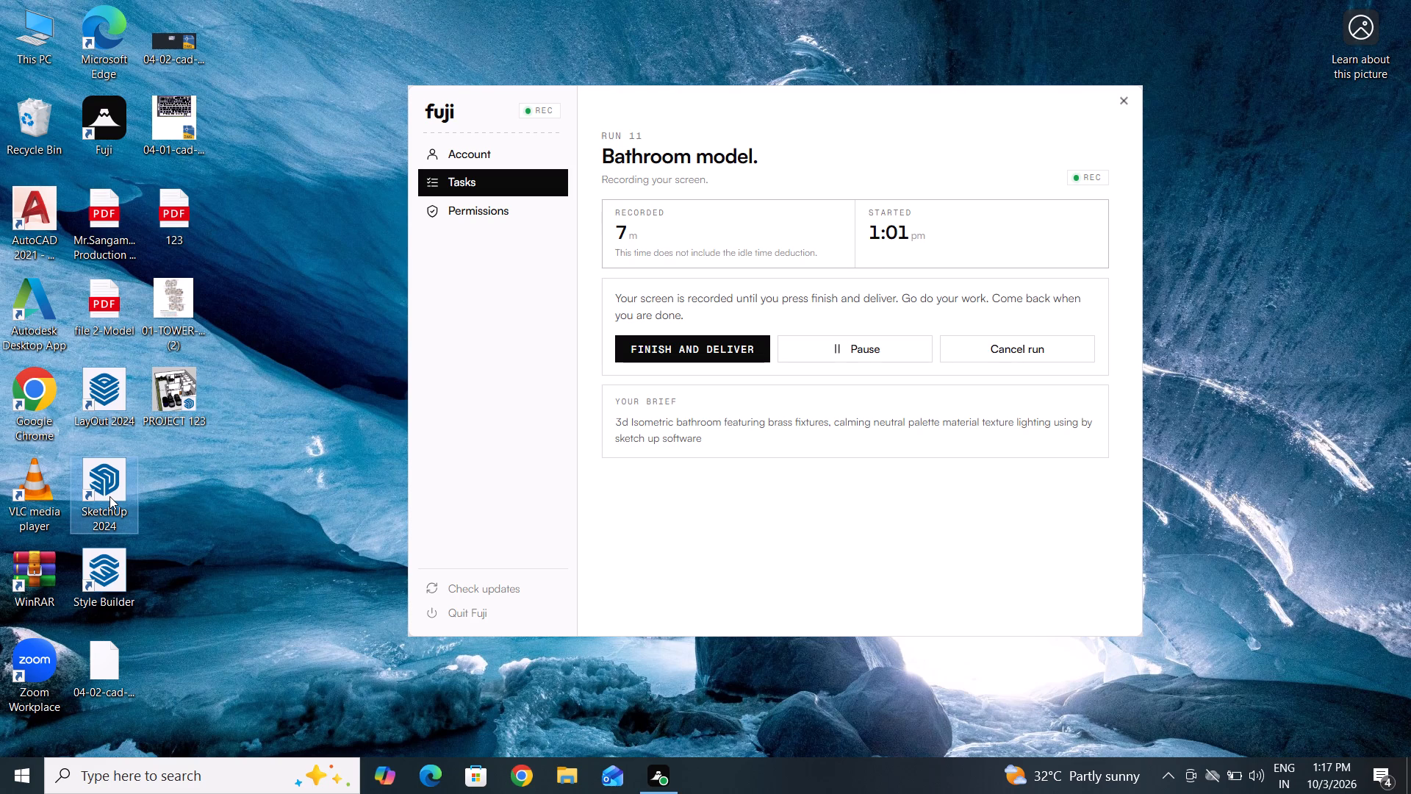
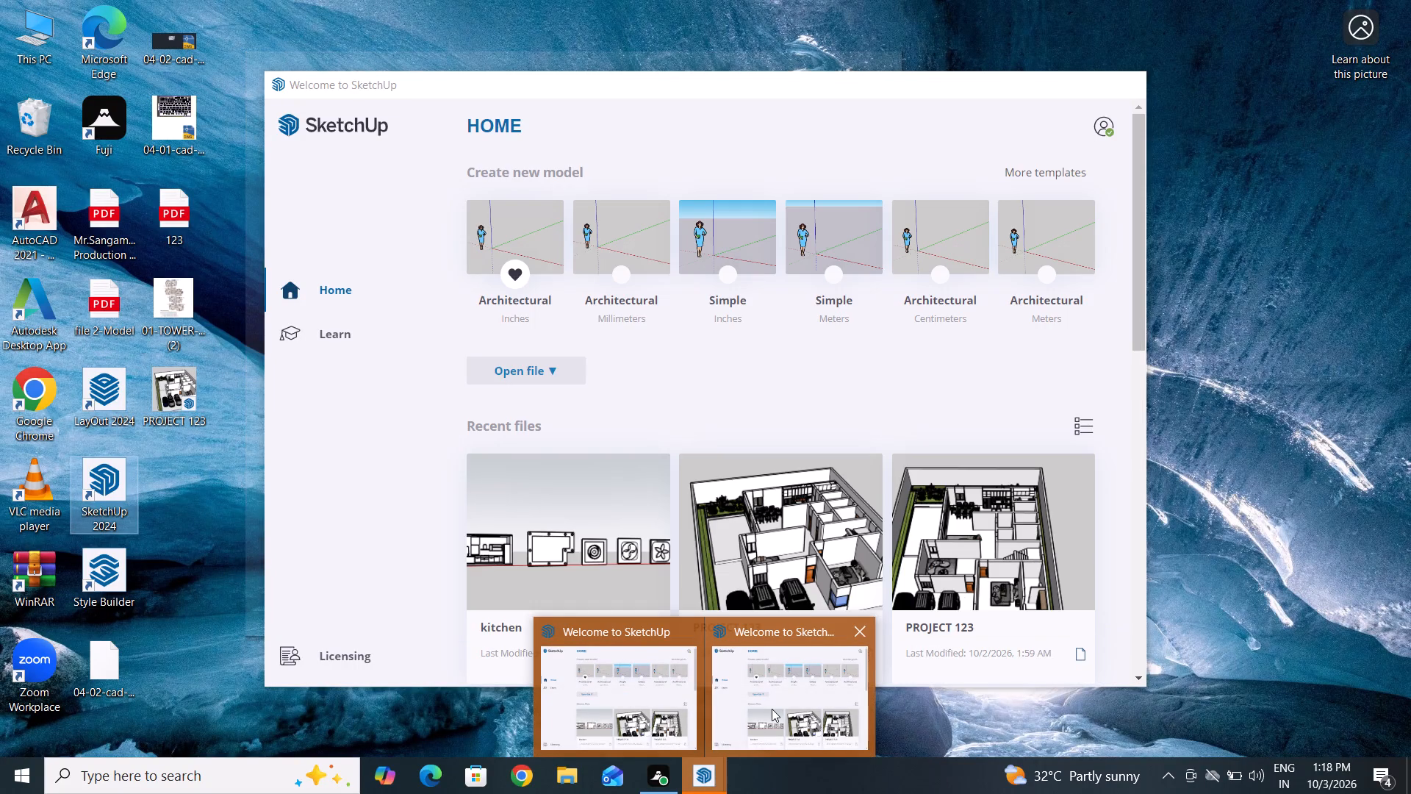
# Close the duplicate Welcome to SketchUp window and bring the remaining one to the front.
pyautogui.click(859, 634)
pyautogui.click(733, 656)
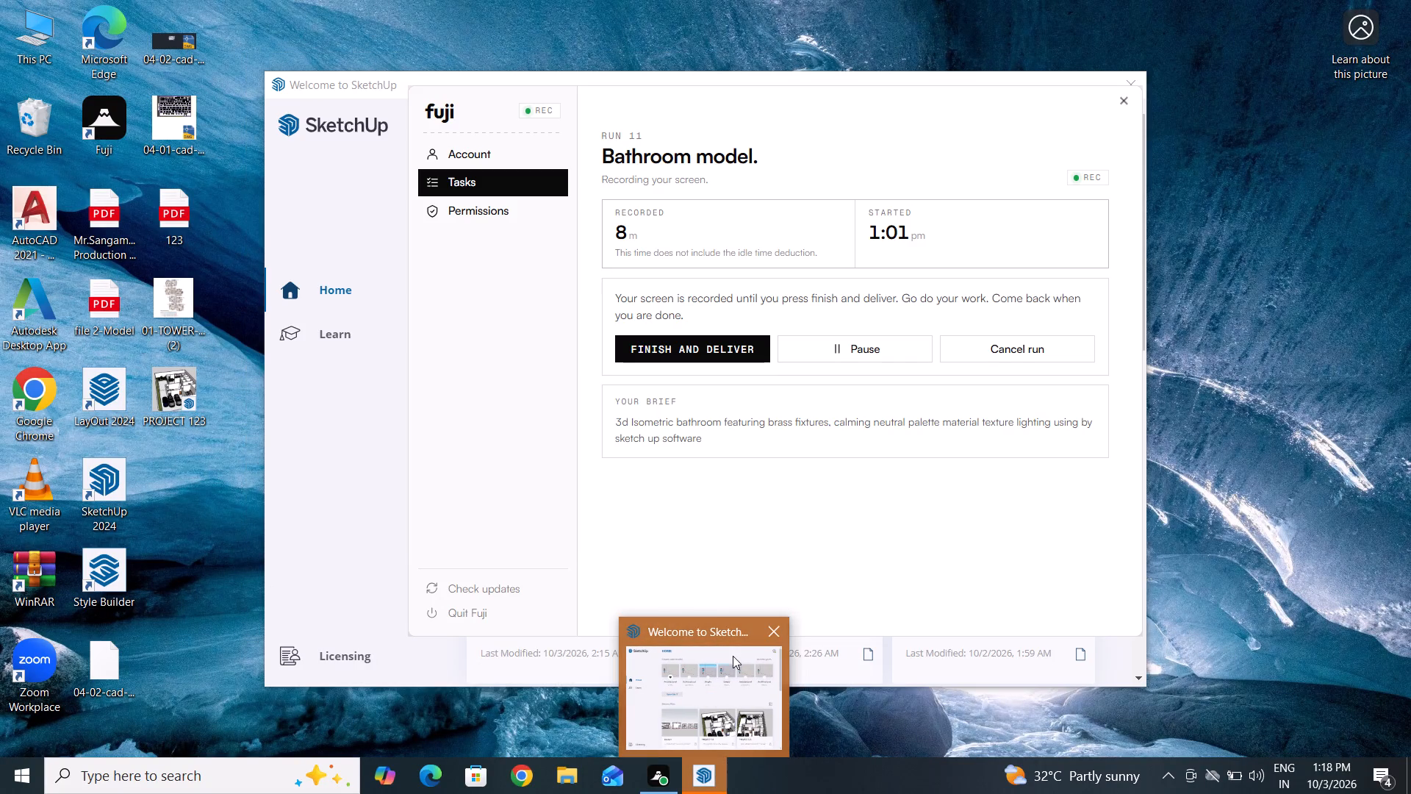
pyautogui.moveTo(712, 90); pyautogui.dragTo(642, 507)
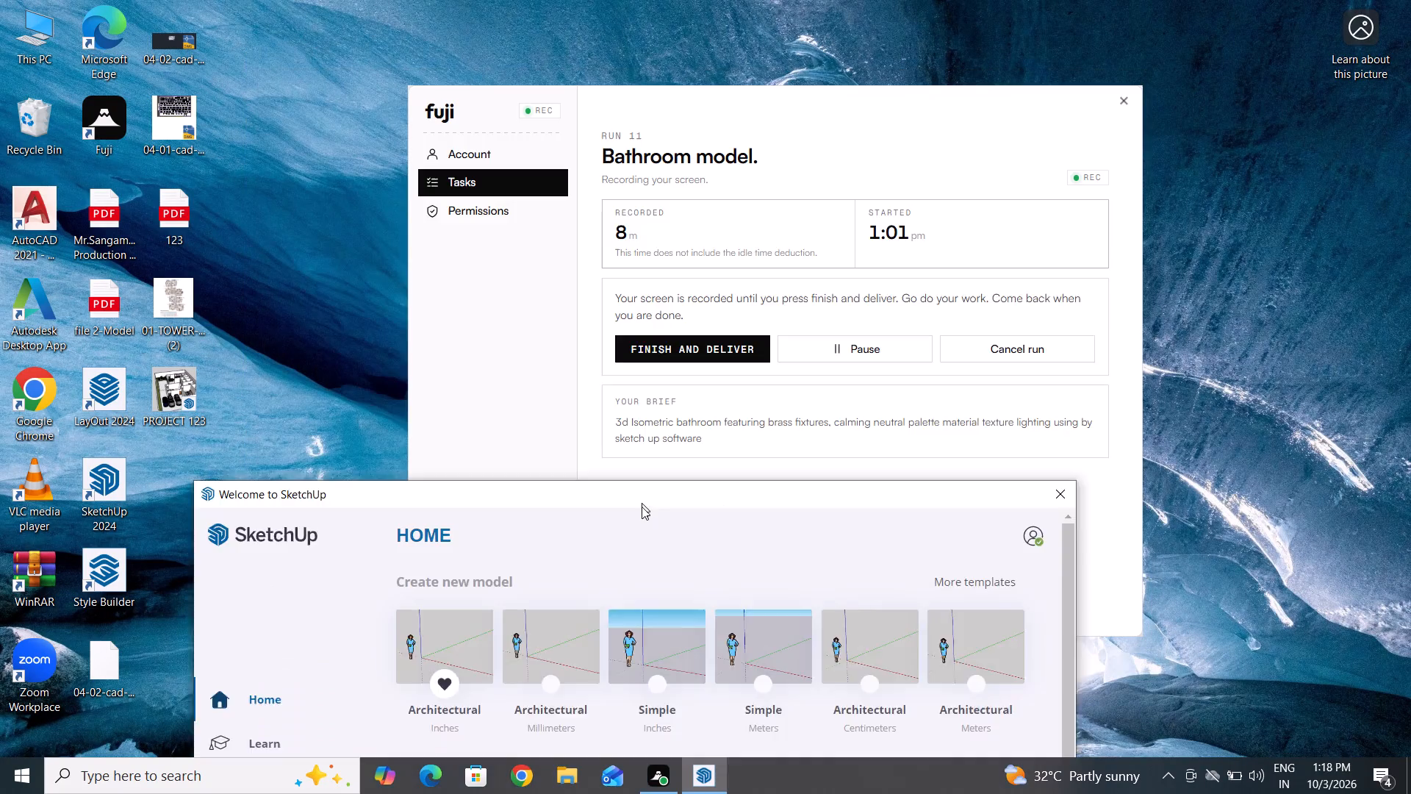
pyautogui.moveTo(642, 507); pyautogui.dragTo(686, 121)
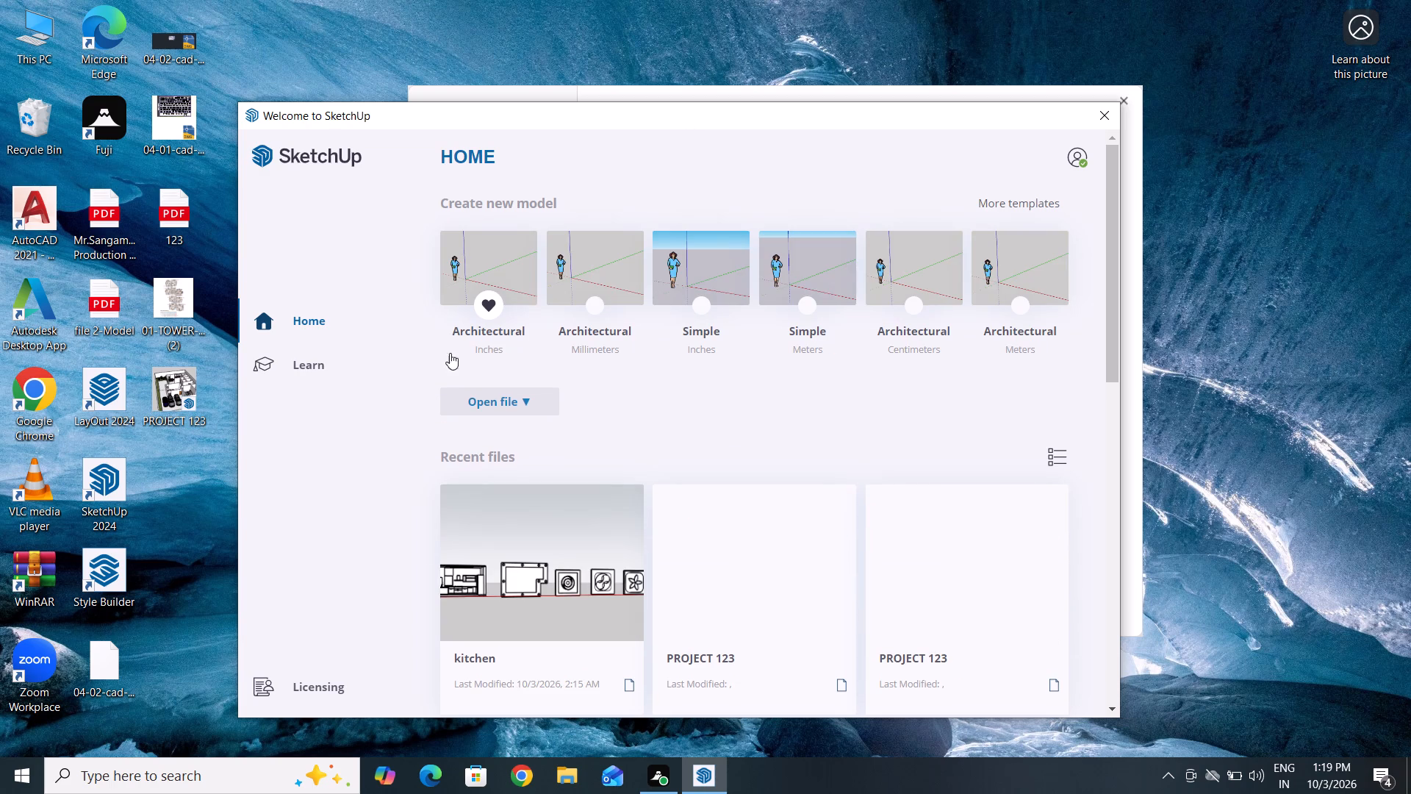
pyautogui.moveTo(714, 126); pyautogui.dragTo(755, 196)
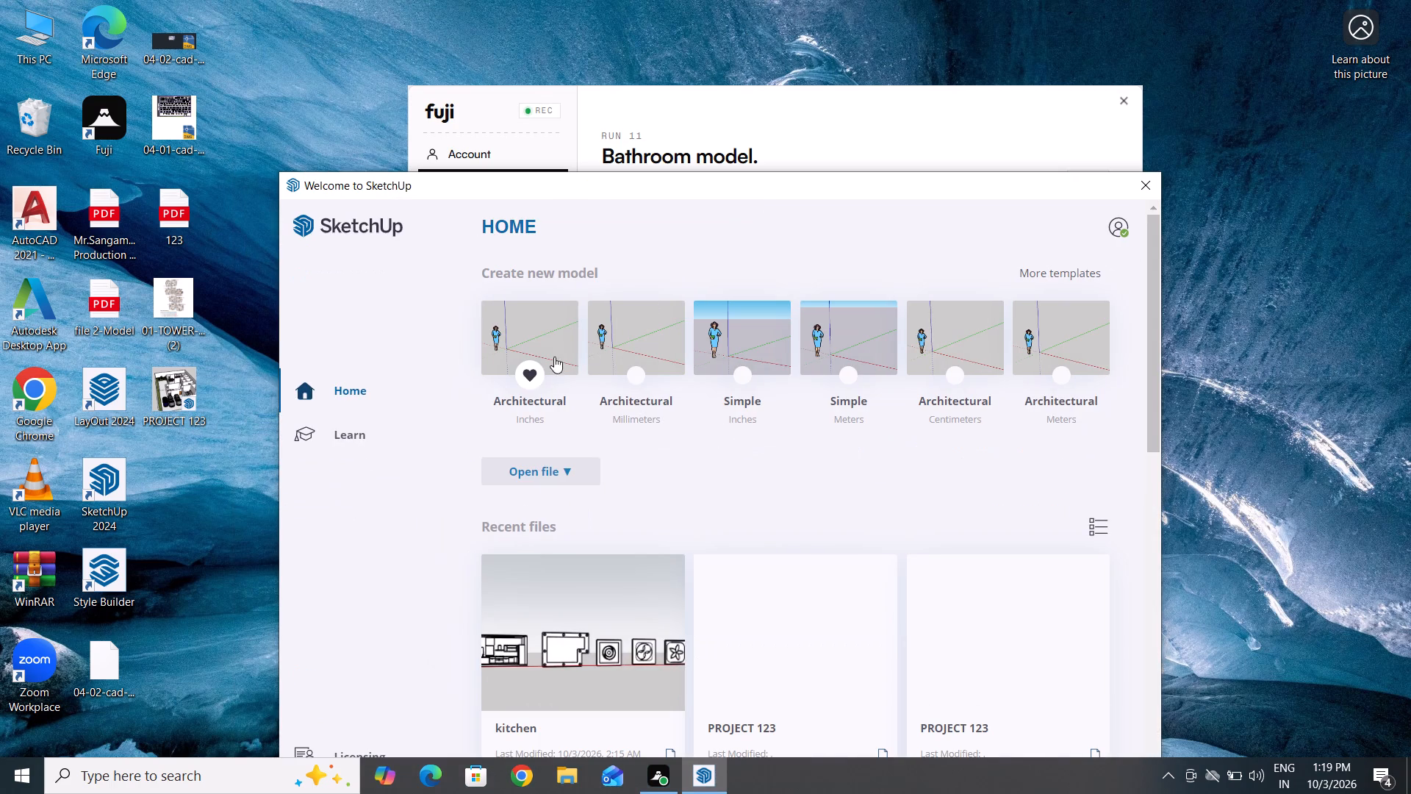
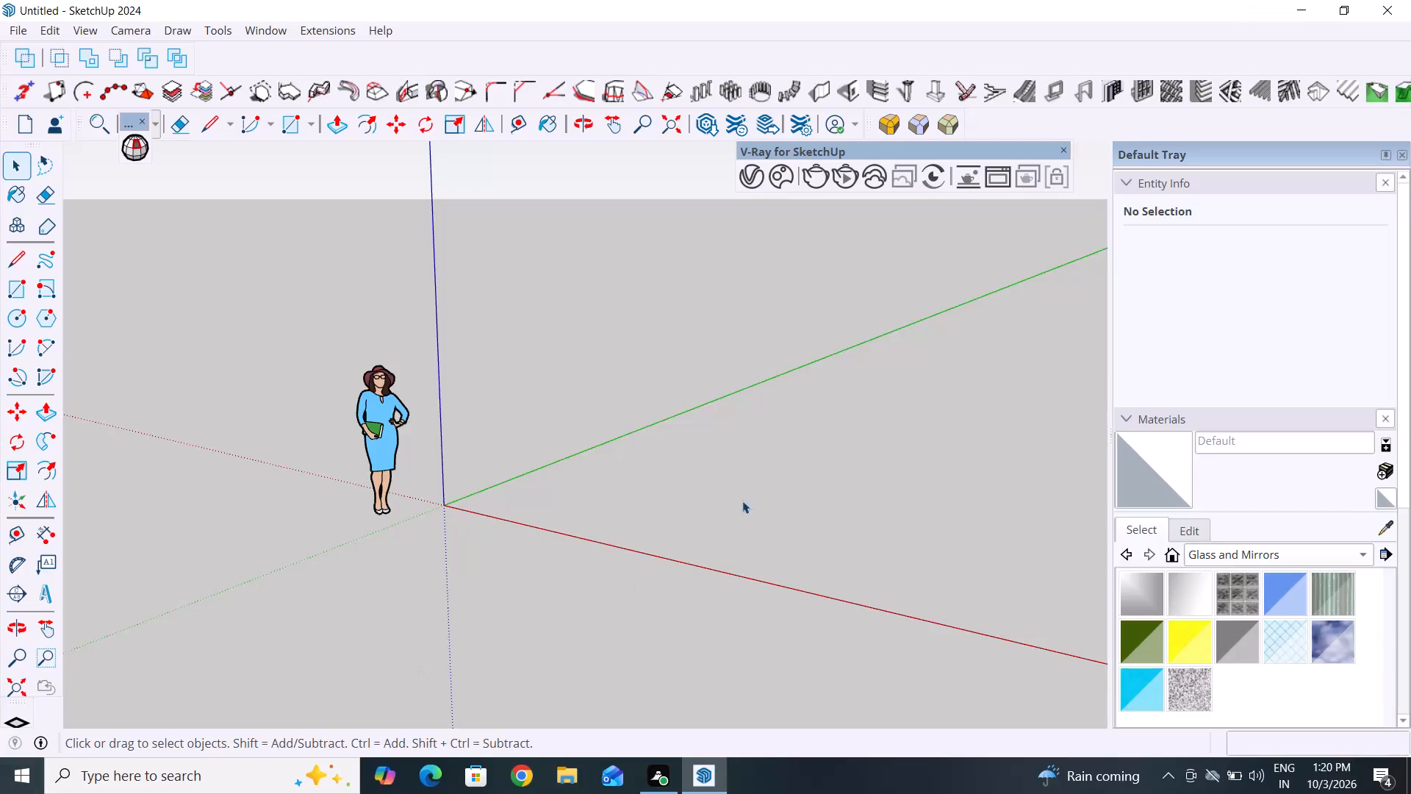
# Draw a closed square floor outline with 14' sides along the red and green axes, near the origin, using the Line tool.
pyautogui.scroll(-5, 586, 626)
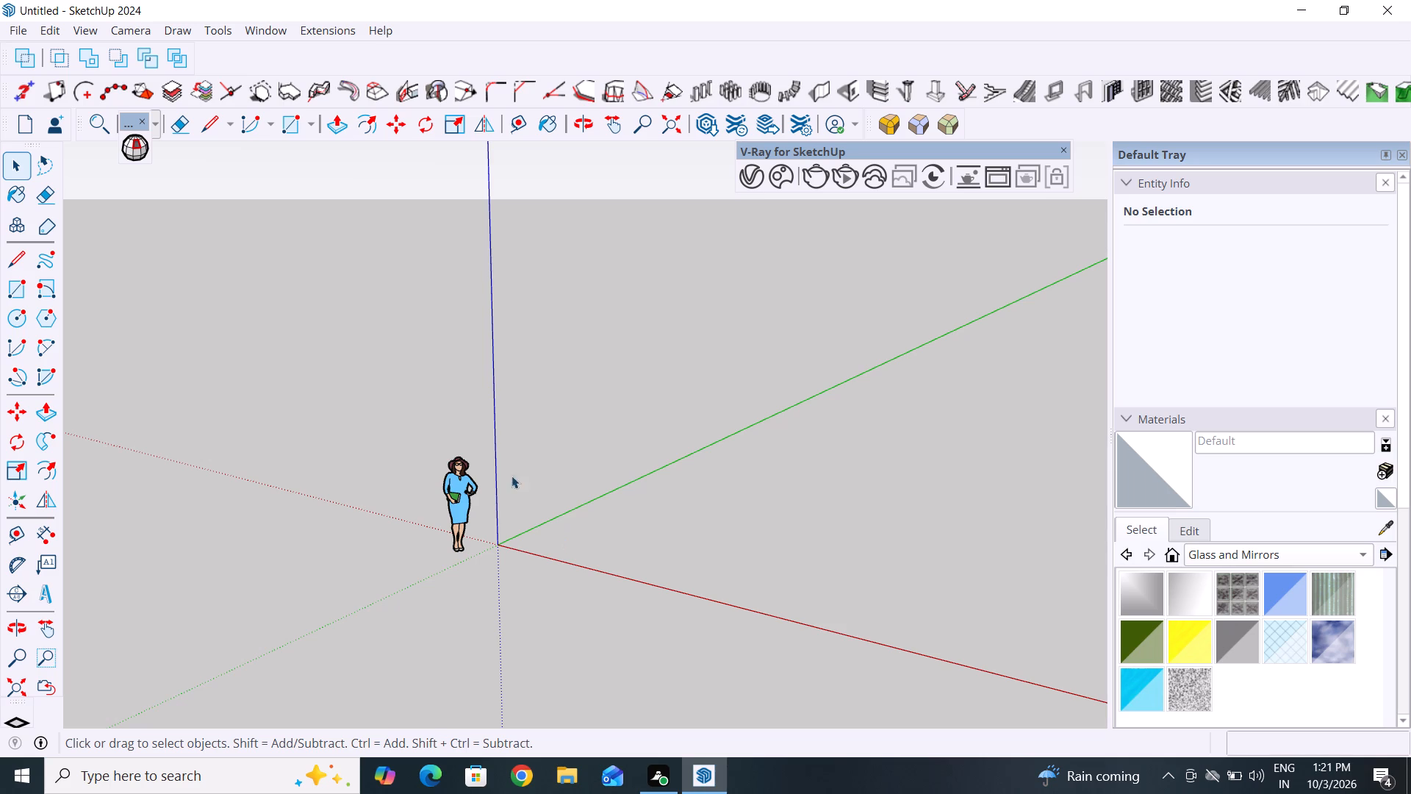
pyautogui.scroll(-4, 487, 457)
pyautogui.moveTo(500, 462); pyautogui.dragTo(520, 564, button='middle')
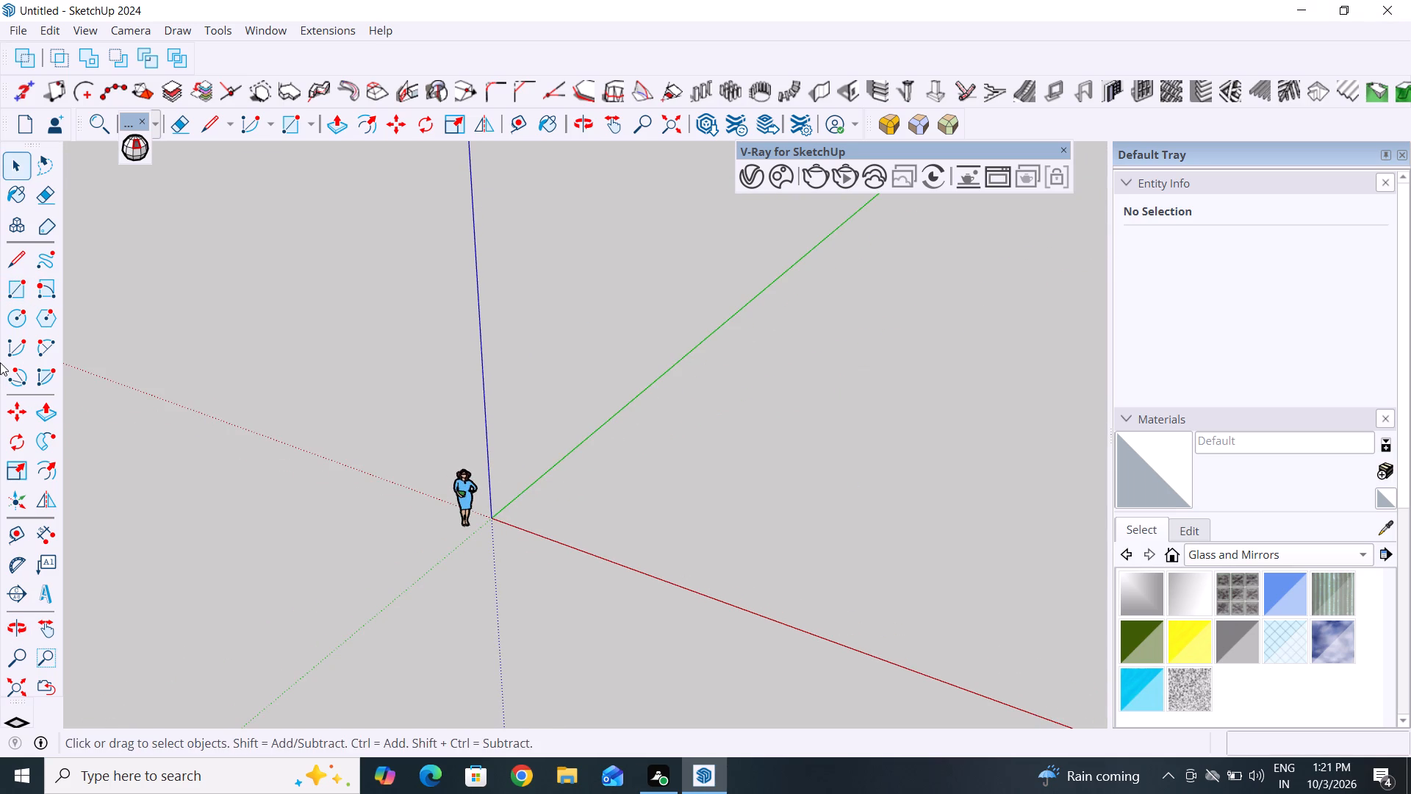
pyautogui.click(18, 250)
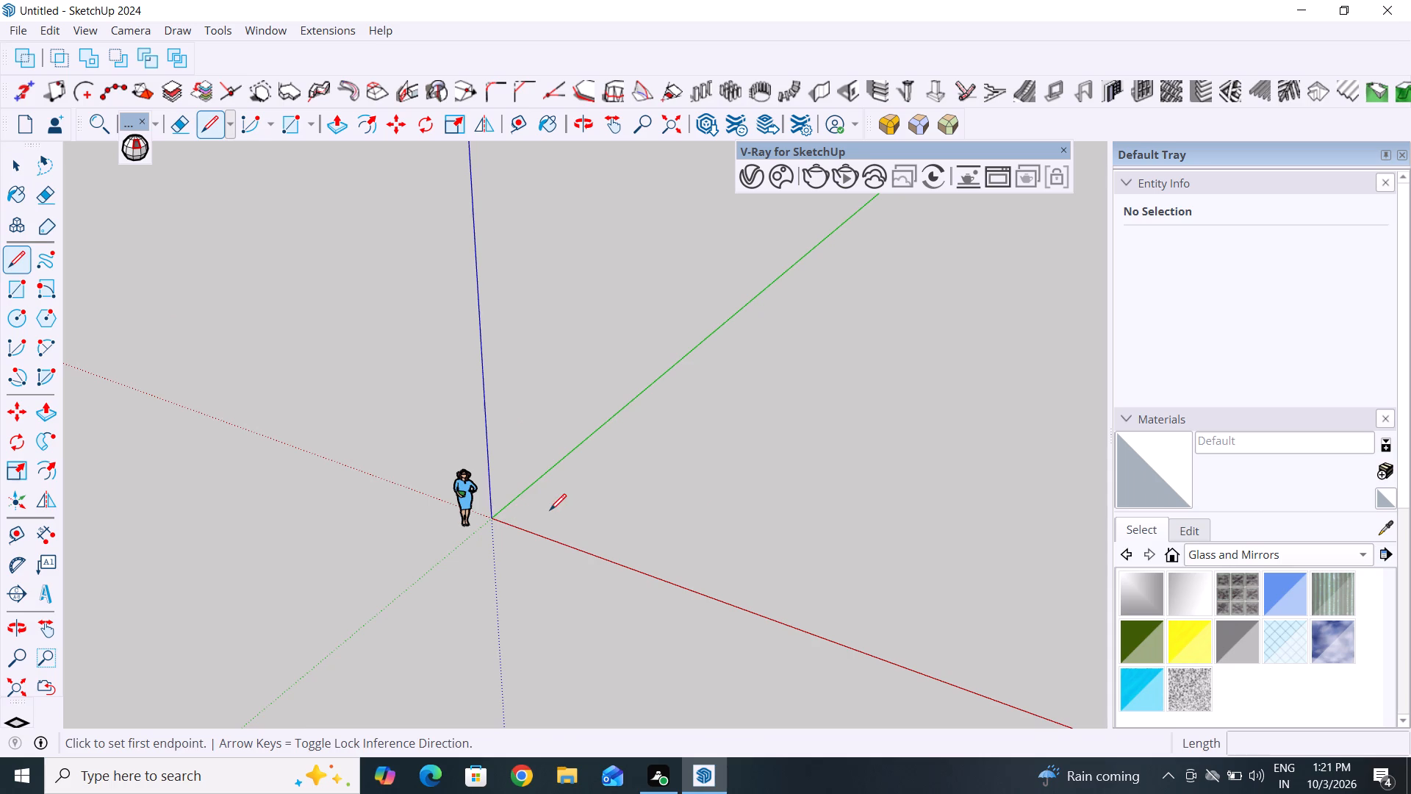
pyautogui.click(553, 510)
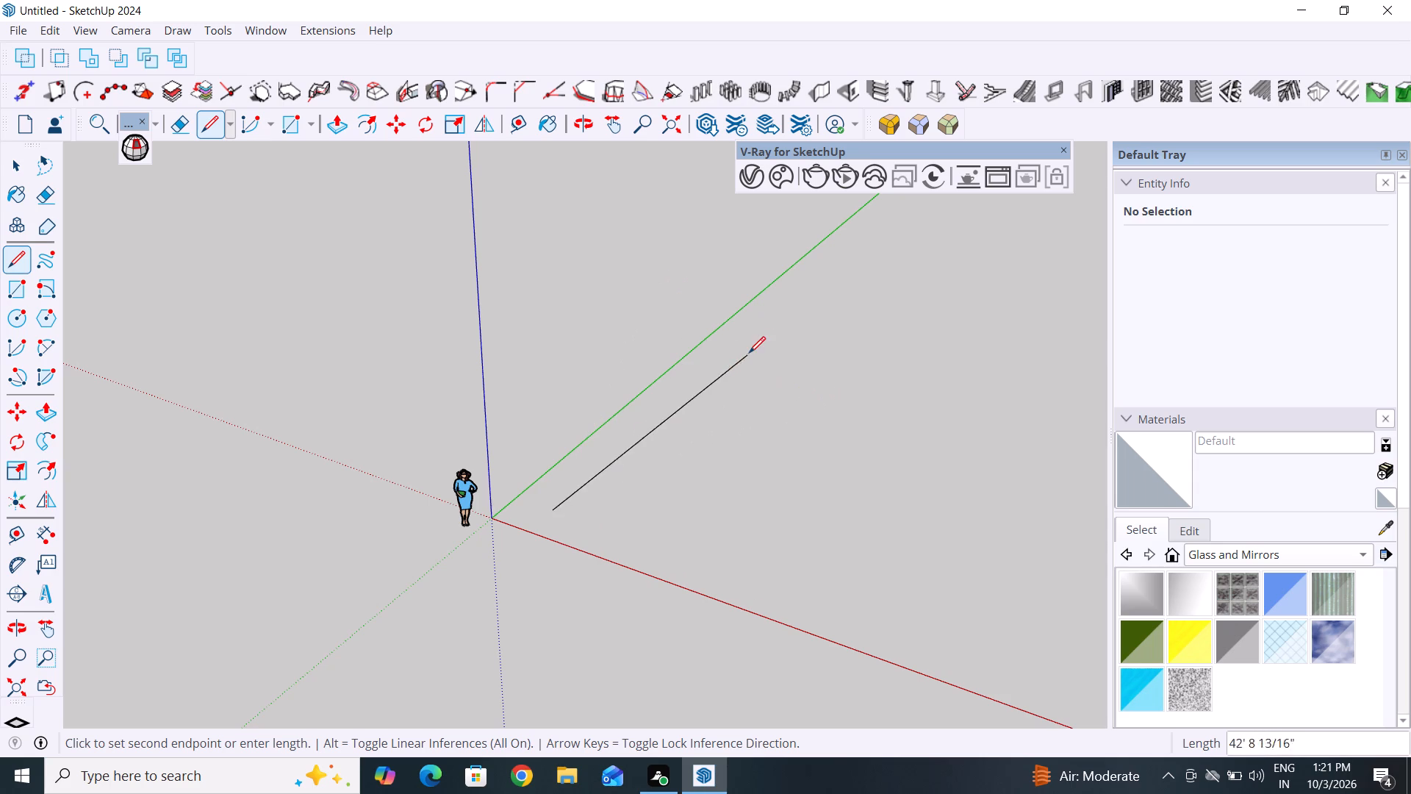
pyautogui.write("14'")
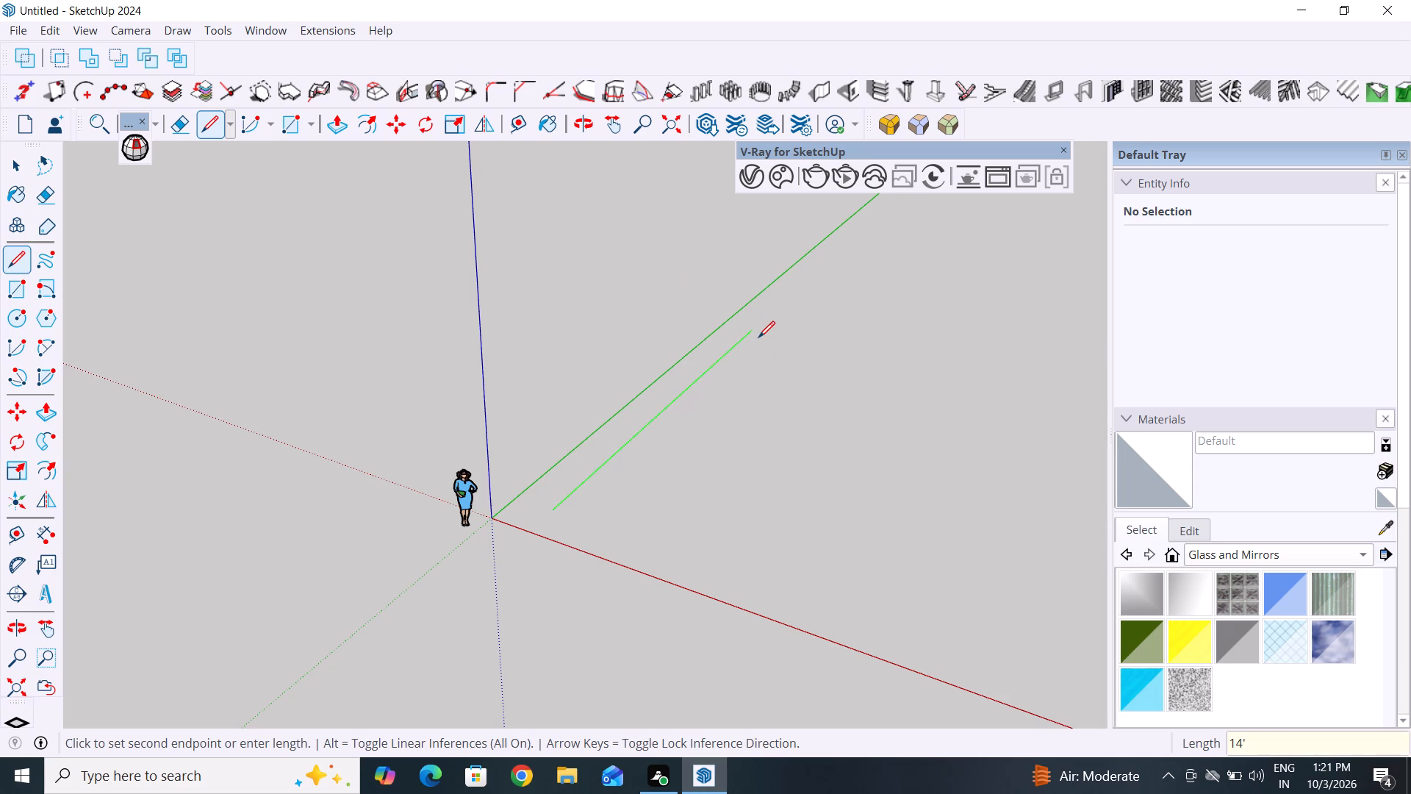
pyautogui.press('Return')
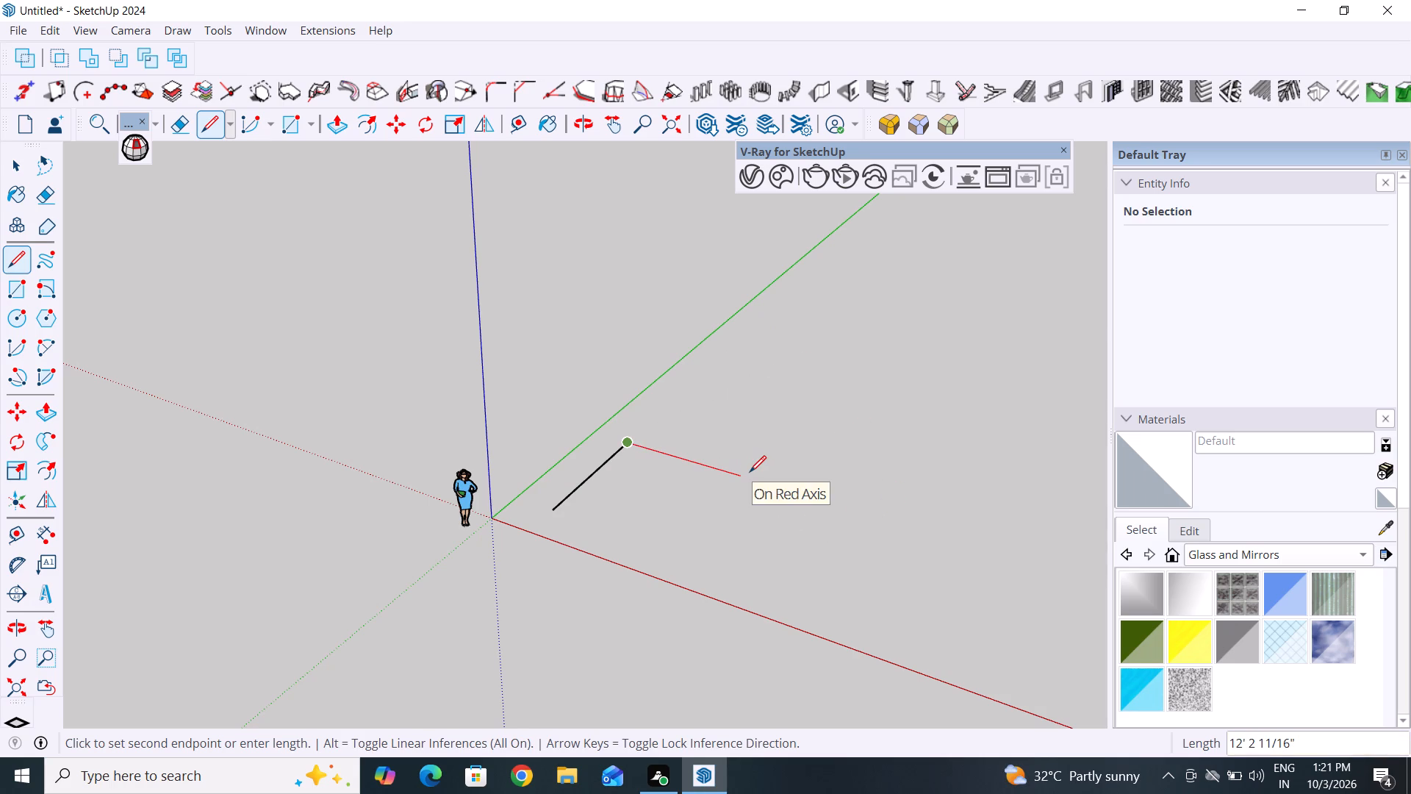
pyautogui.write("14'")
pyautogui.press('Return')
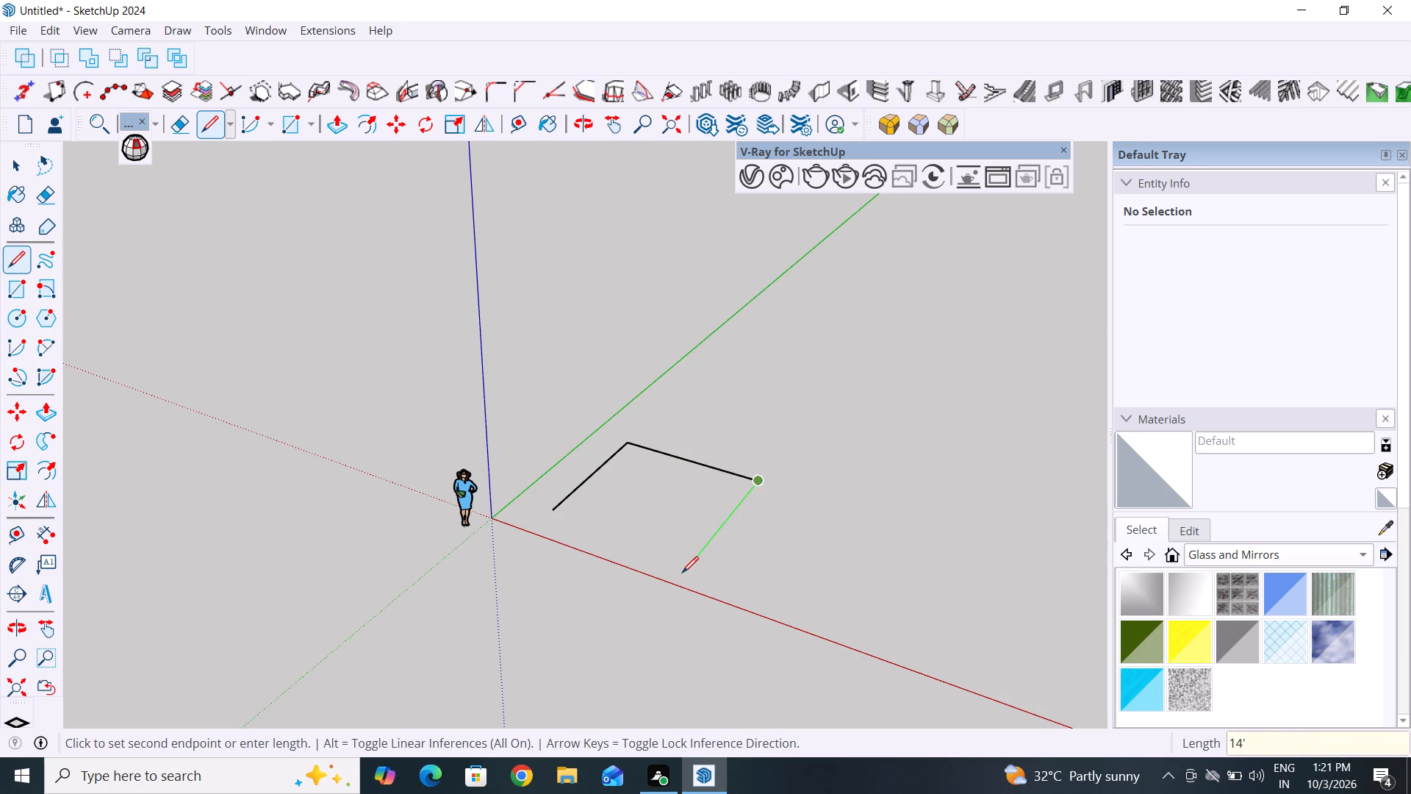
pyautogui.write("14'")
pyautogui.press('Return')
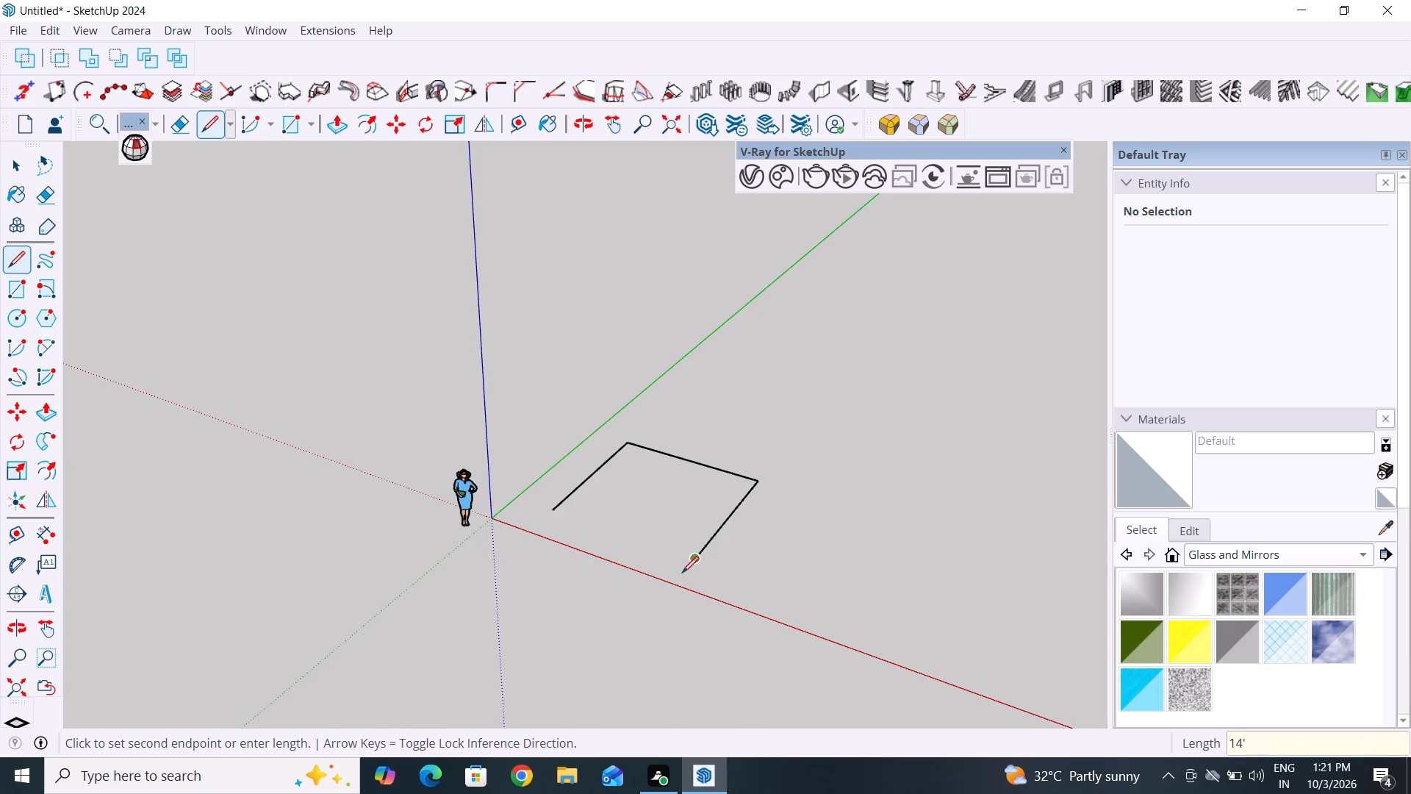
pyautogui.click(554, 512)
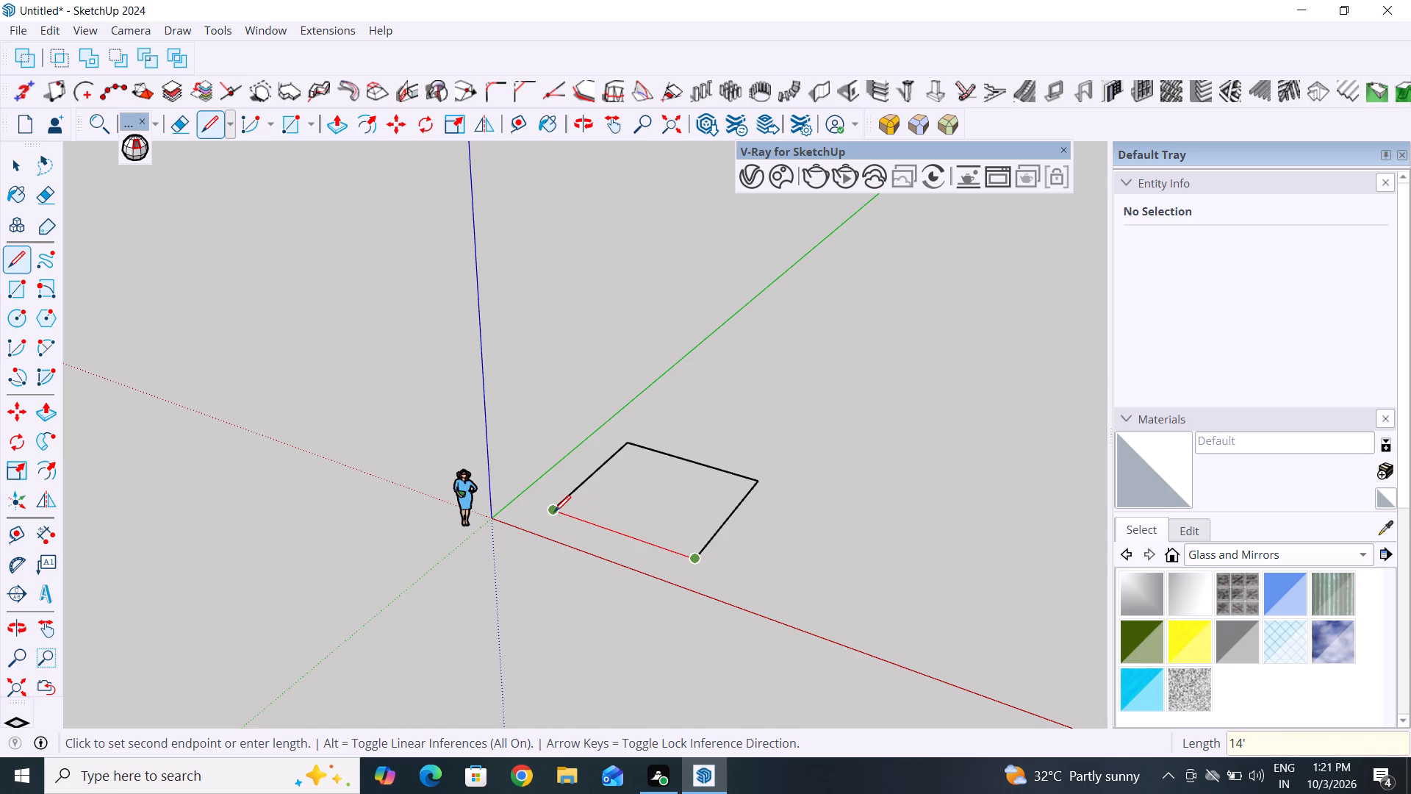
pyautogui.scroll(3, 550, 510)
pyautogui.moveTo(550, 510); pyautogui.dragTo(561, 511, button='middle')
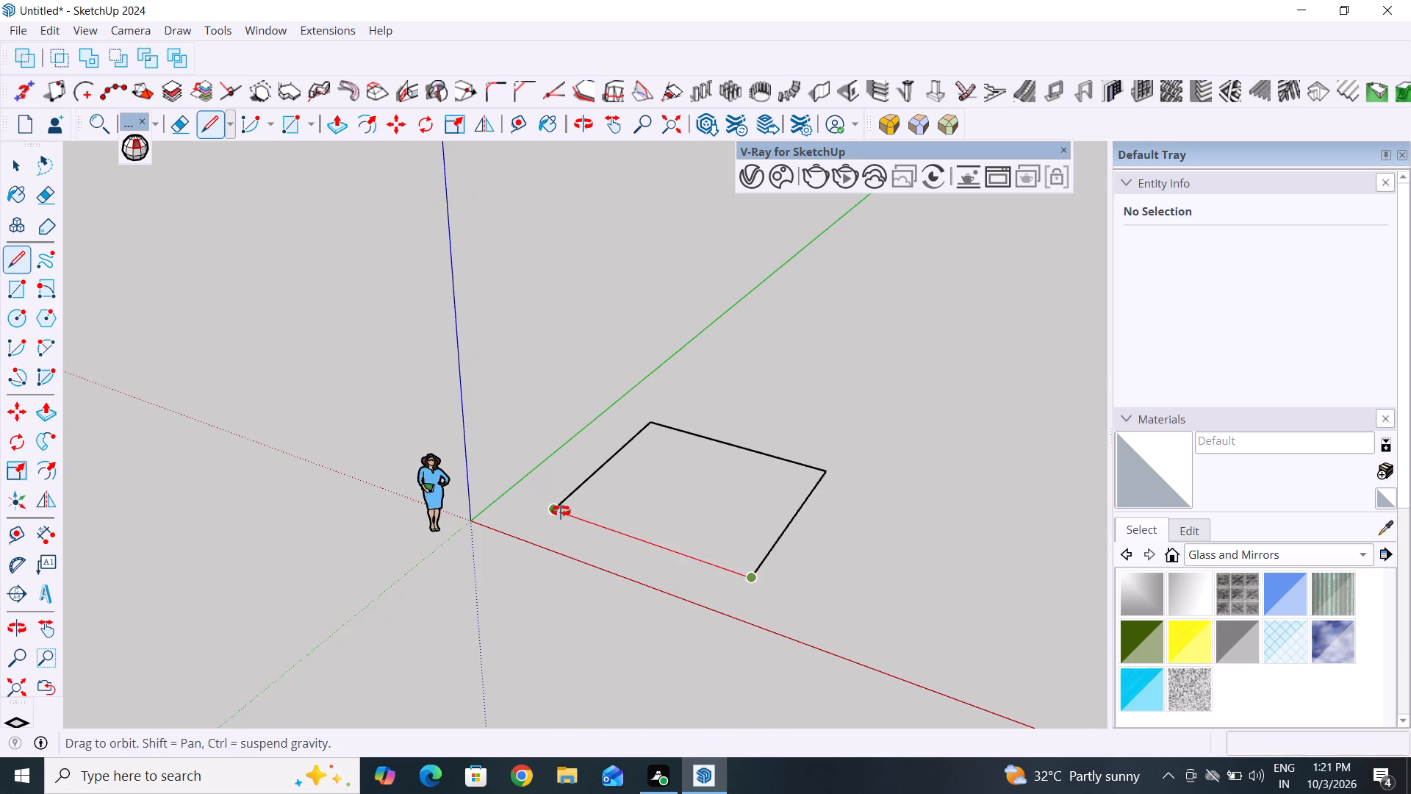
pyautogui.moveTo(561, 511); pyautogui.dragTo(819, 486, button='middle')
pyautogui.click(584, 515)
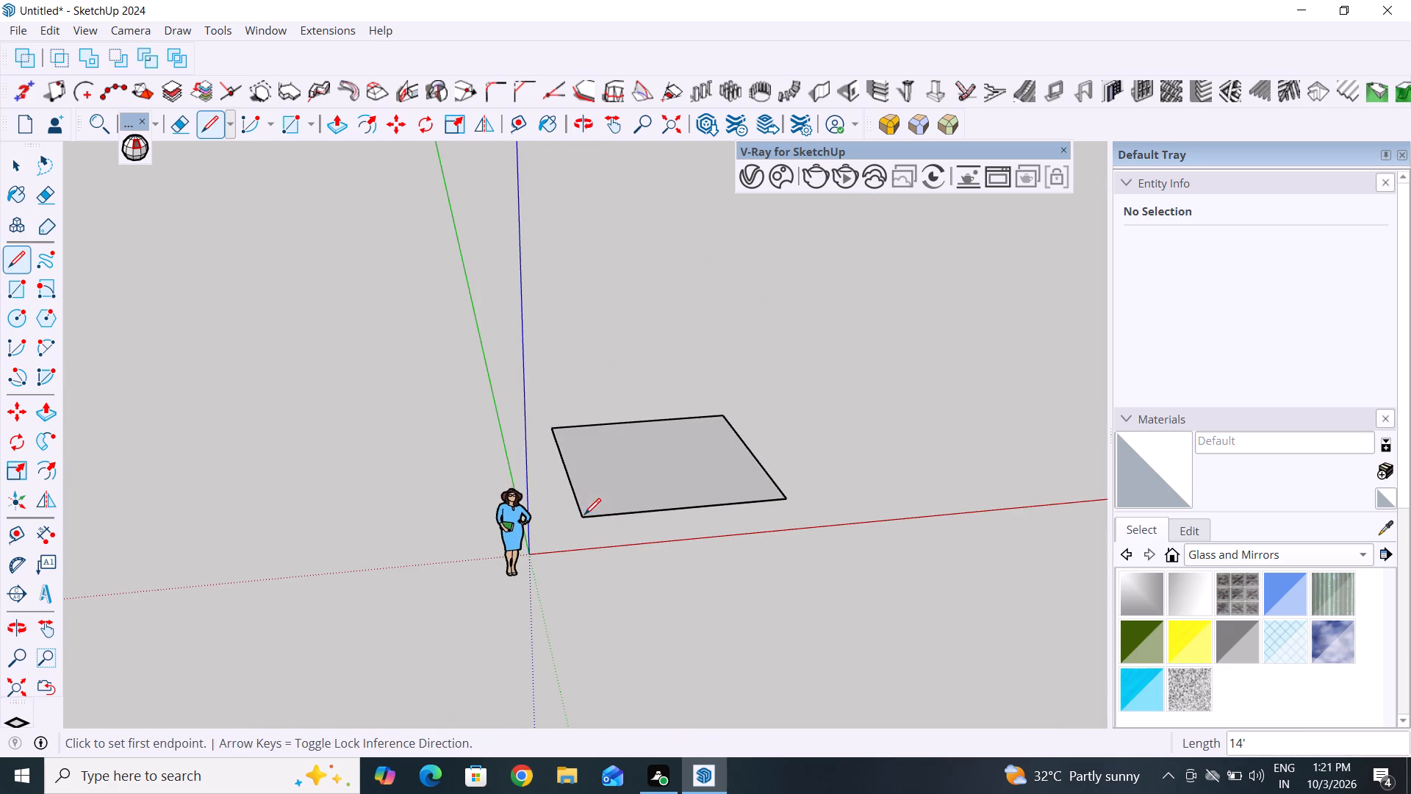
pyautogui.moveTo(20, 165); pyautogui.dragTo(32, 178)
pyautogui.click(264, 379)
pyautogui.scroll(-5, 297, 622)
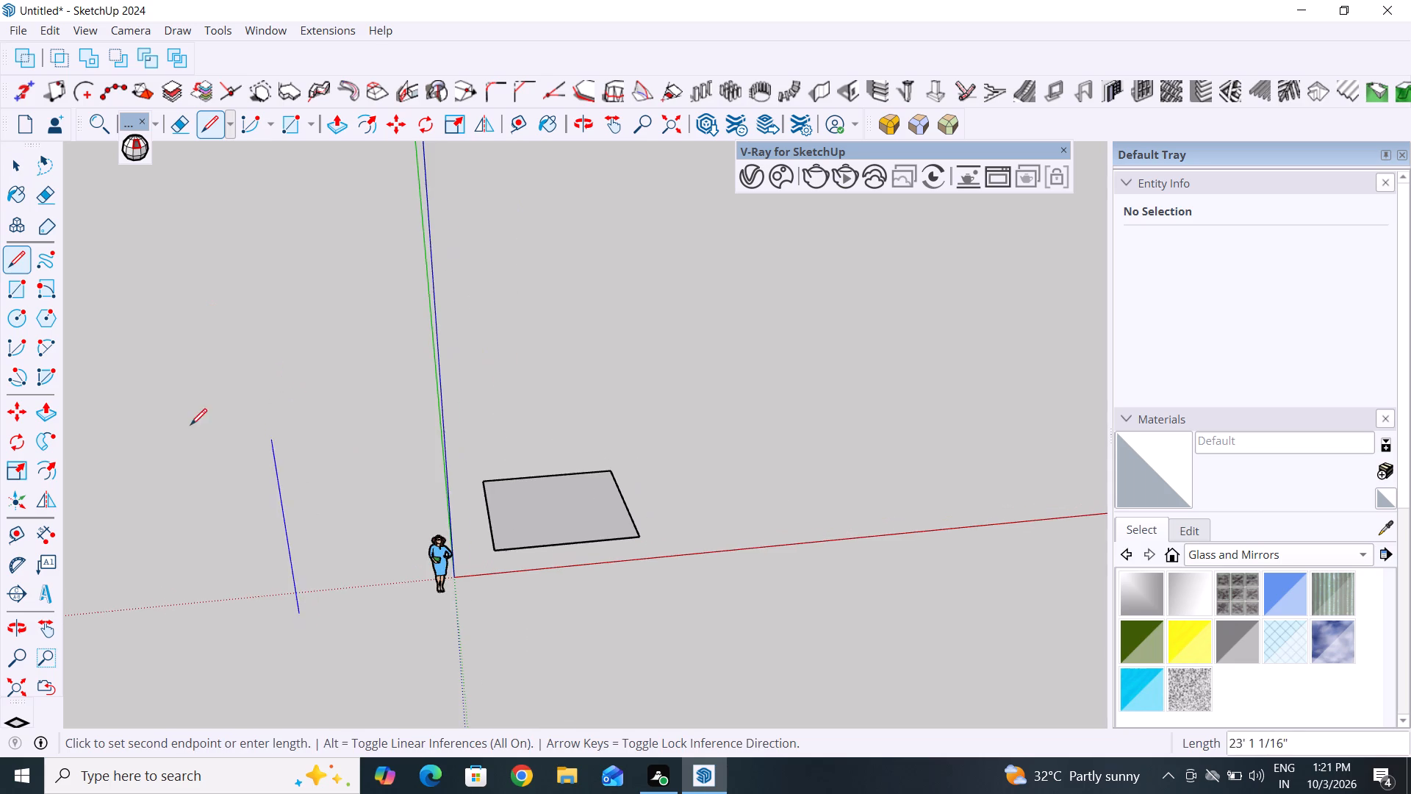
pyautogui.click(8, 174)
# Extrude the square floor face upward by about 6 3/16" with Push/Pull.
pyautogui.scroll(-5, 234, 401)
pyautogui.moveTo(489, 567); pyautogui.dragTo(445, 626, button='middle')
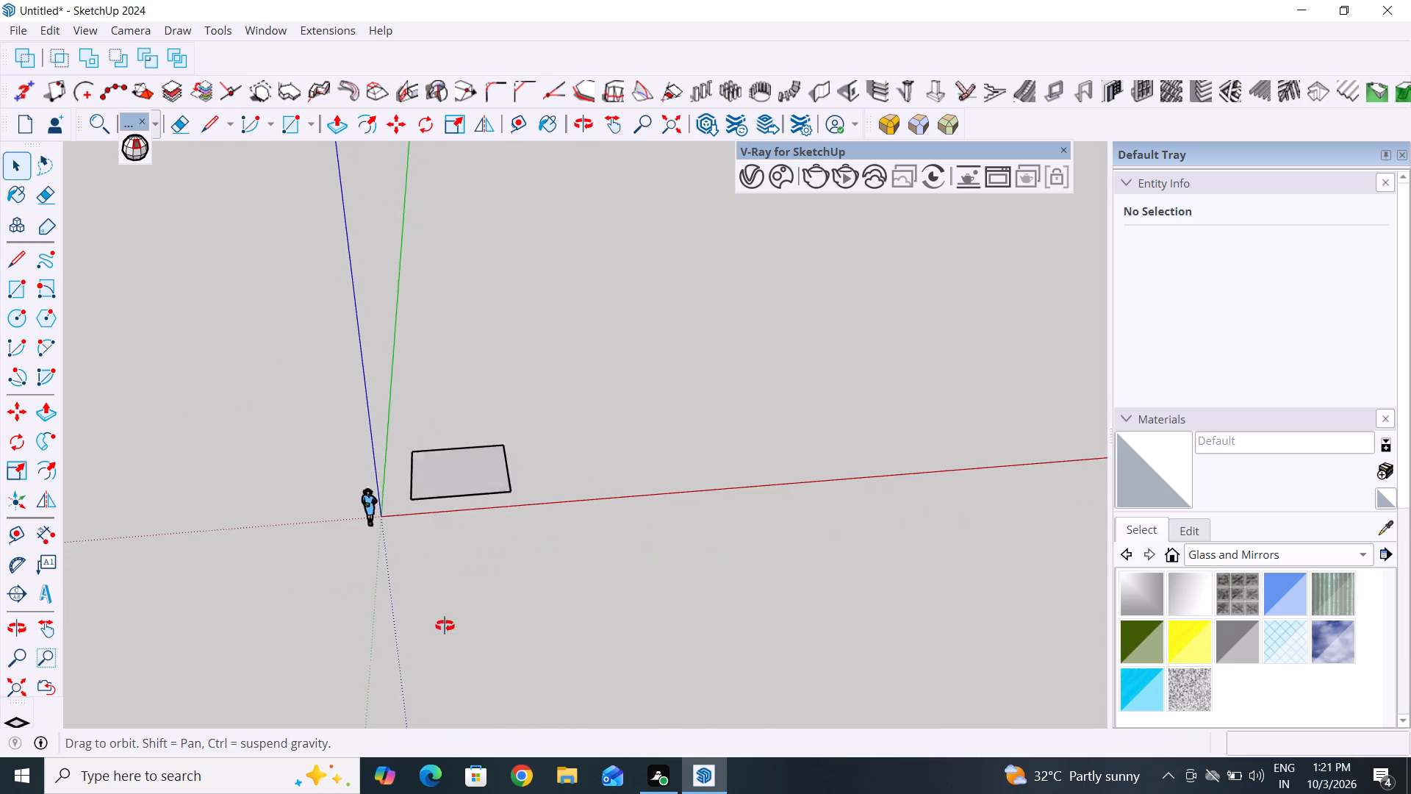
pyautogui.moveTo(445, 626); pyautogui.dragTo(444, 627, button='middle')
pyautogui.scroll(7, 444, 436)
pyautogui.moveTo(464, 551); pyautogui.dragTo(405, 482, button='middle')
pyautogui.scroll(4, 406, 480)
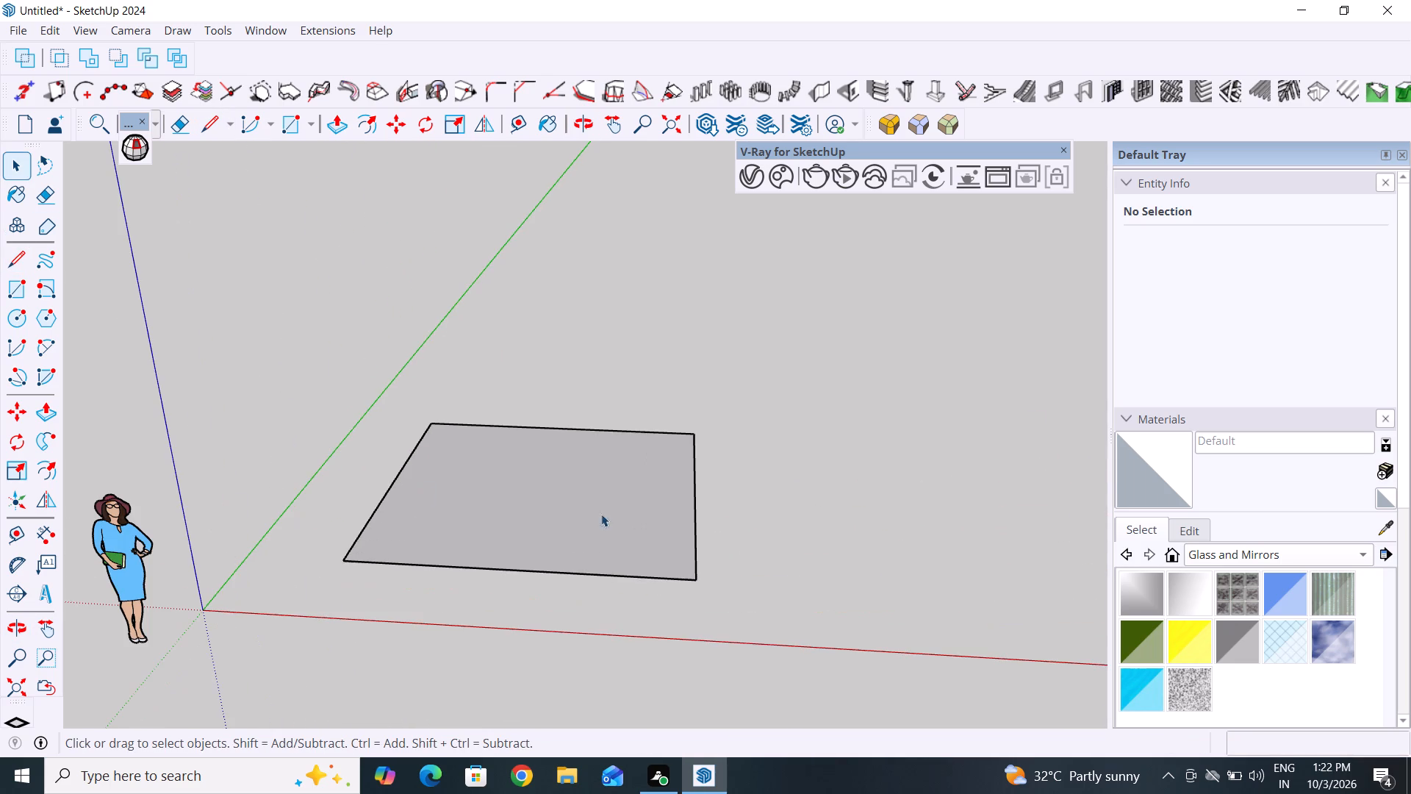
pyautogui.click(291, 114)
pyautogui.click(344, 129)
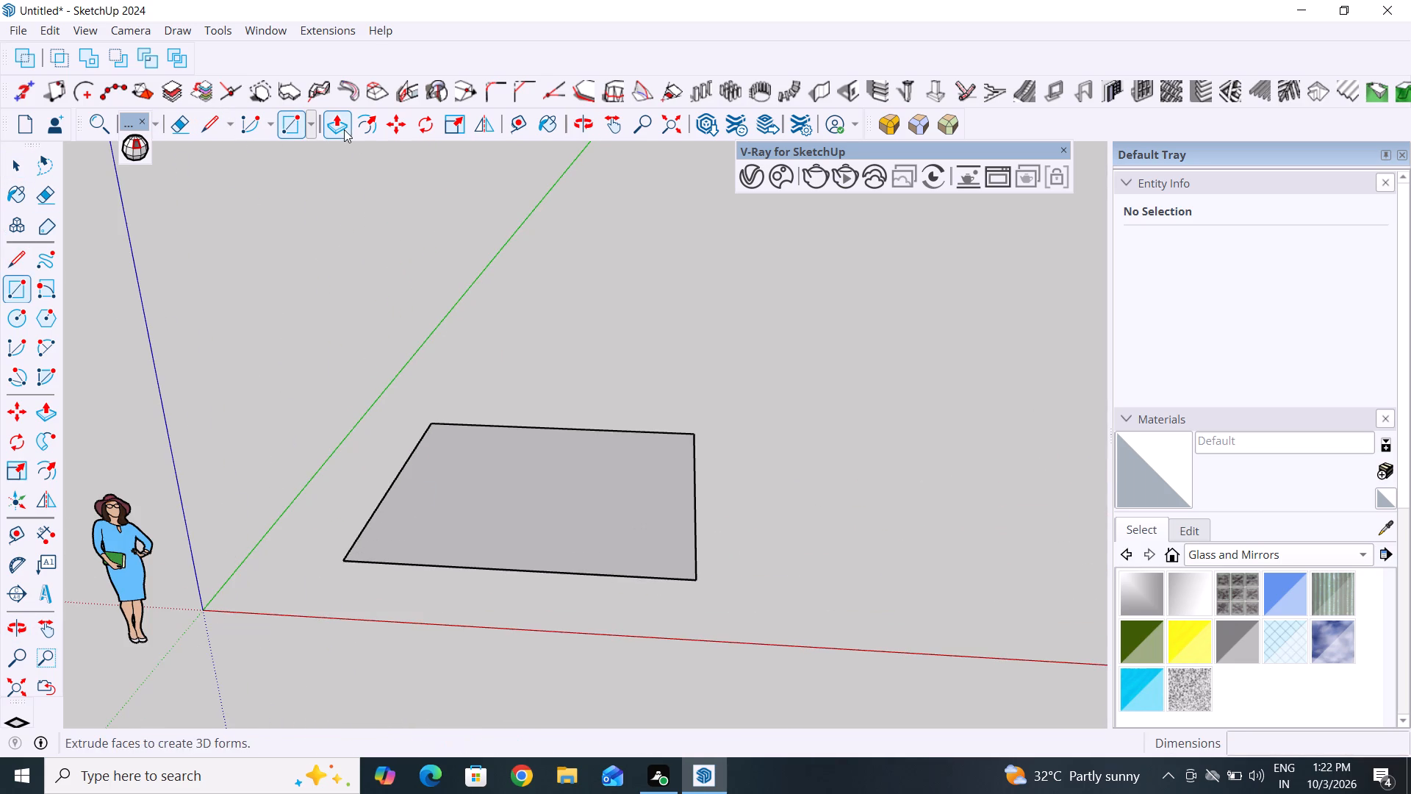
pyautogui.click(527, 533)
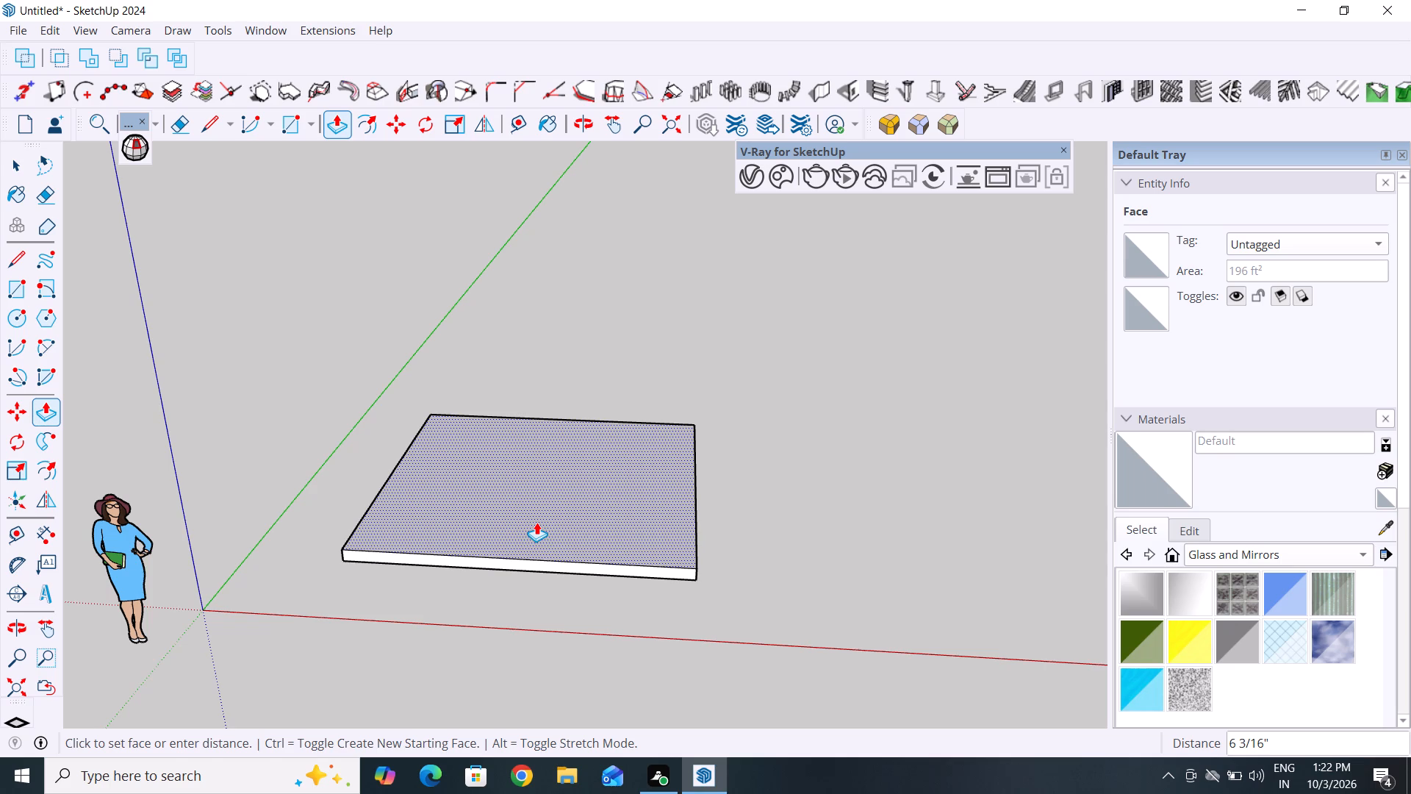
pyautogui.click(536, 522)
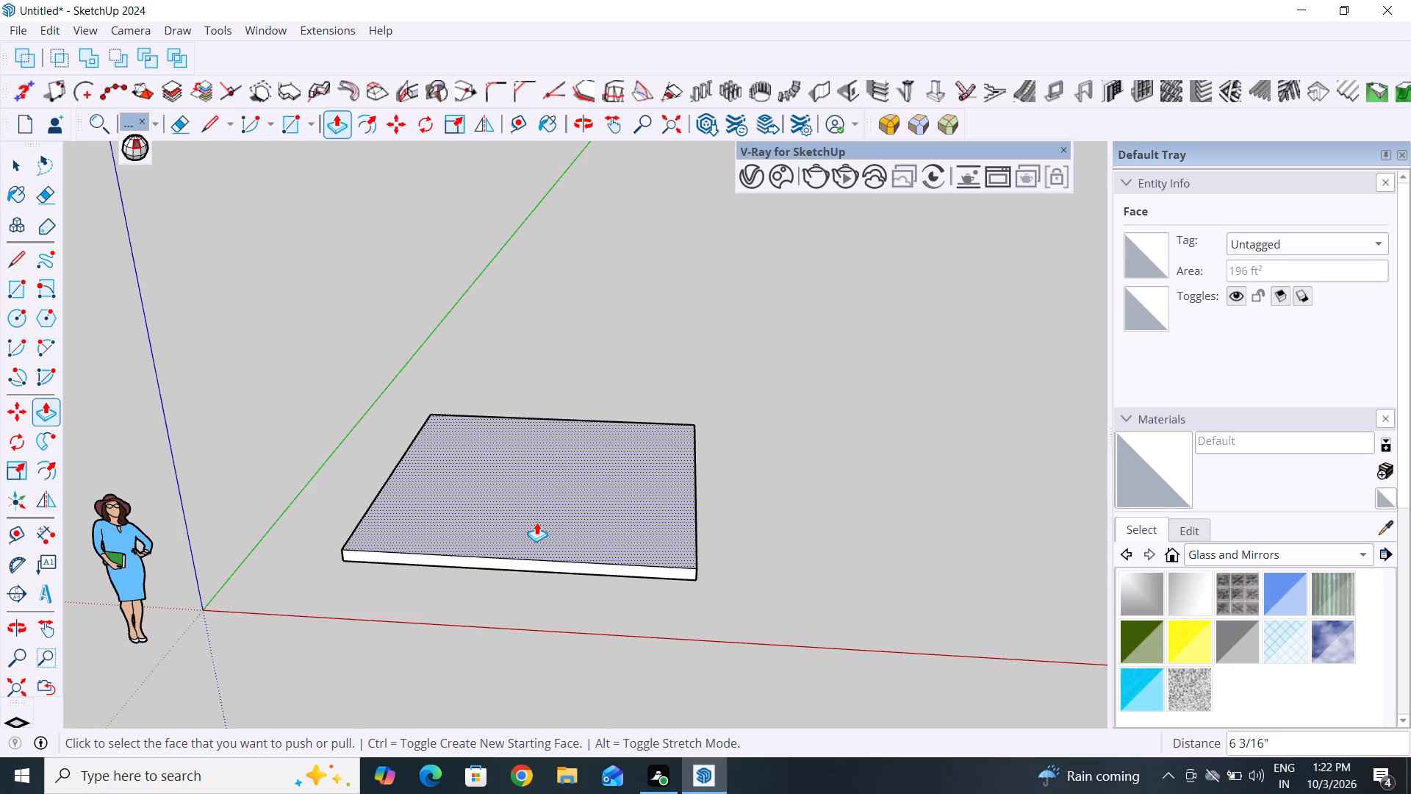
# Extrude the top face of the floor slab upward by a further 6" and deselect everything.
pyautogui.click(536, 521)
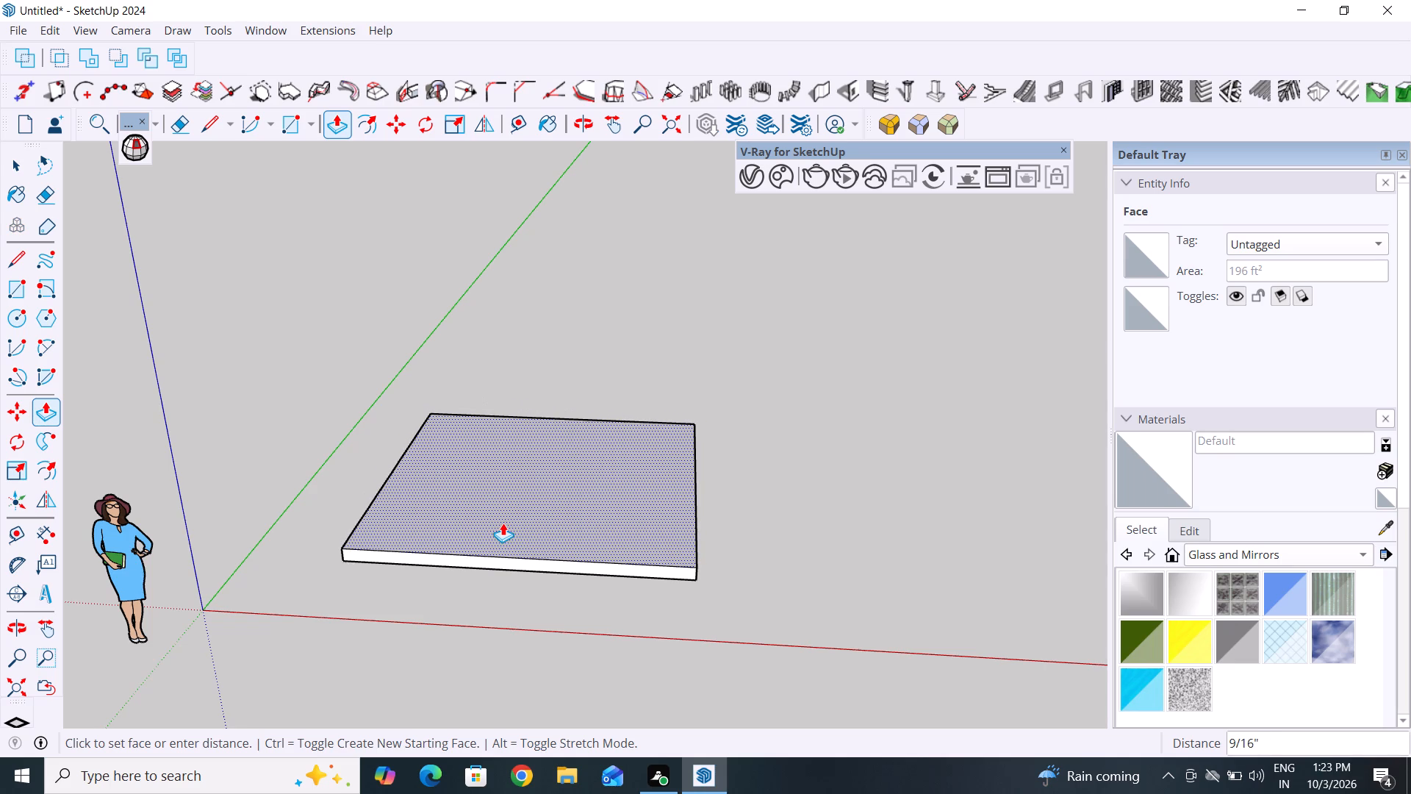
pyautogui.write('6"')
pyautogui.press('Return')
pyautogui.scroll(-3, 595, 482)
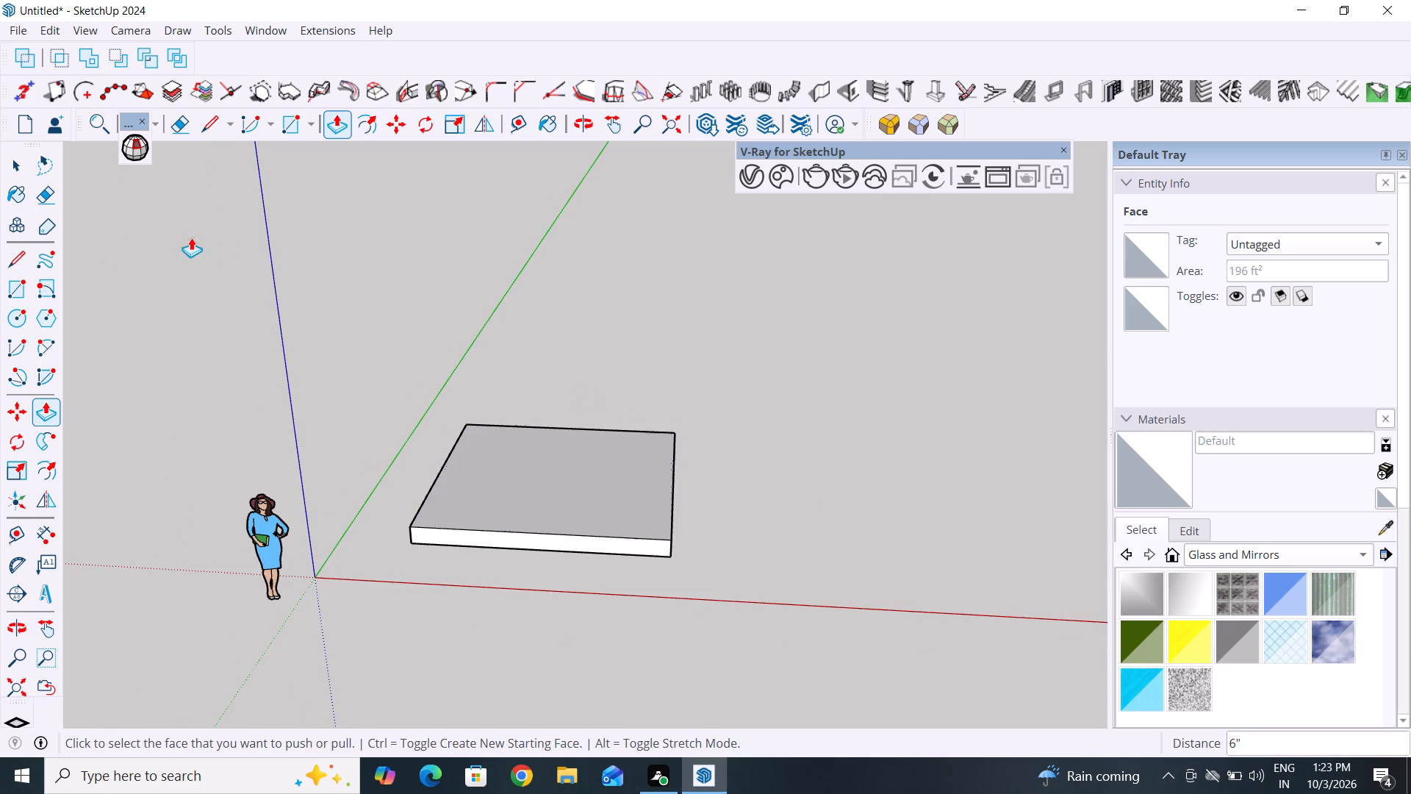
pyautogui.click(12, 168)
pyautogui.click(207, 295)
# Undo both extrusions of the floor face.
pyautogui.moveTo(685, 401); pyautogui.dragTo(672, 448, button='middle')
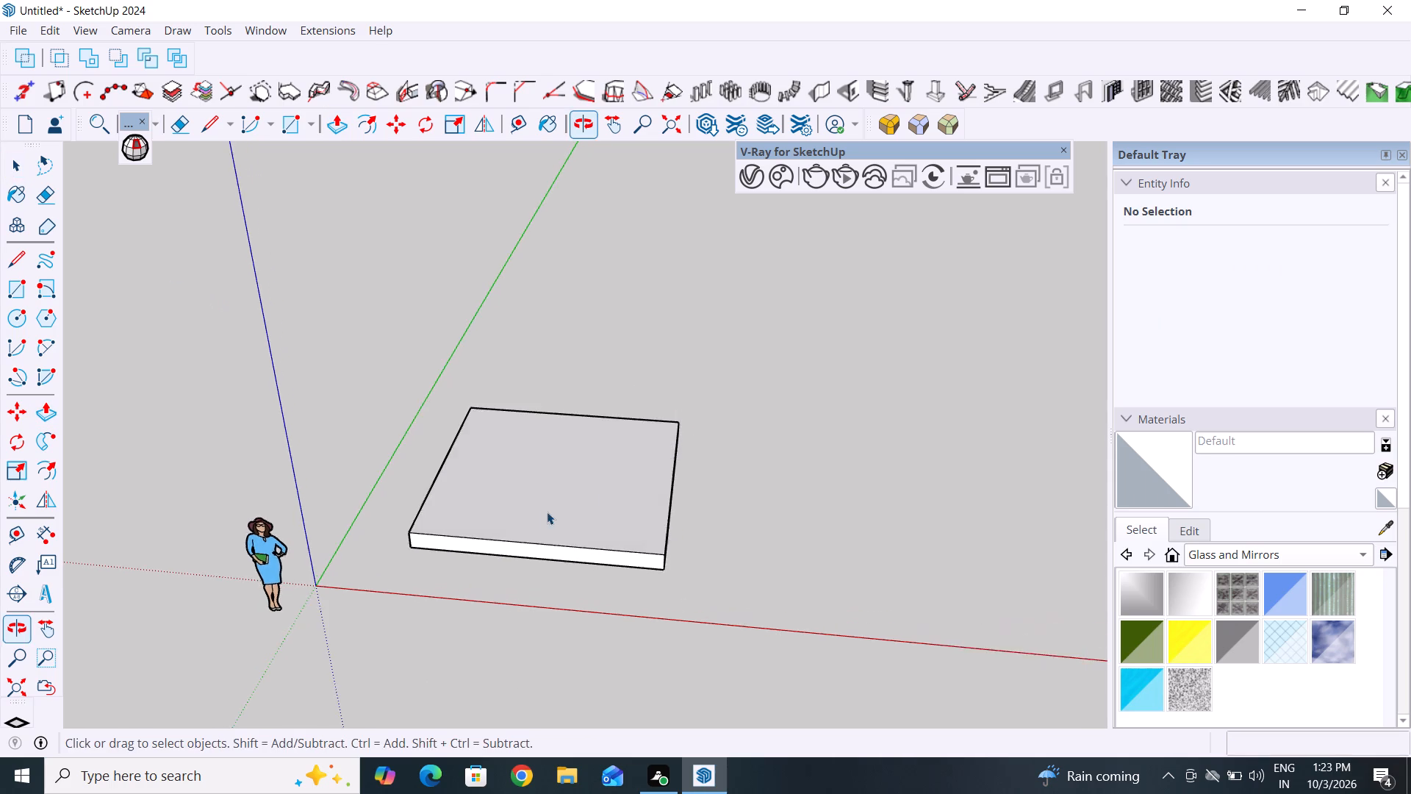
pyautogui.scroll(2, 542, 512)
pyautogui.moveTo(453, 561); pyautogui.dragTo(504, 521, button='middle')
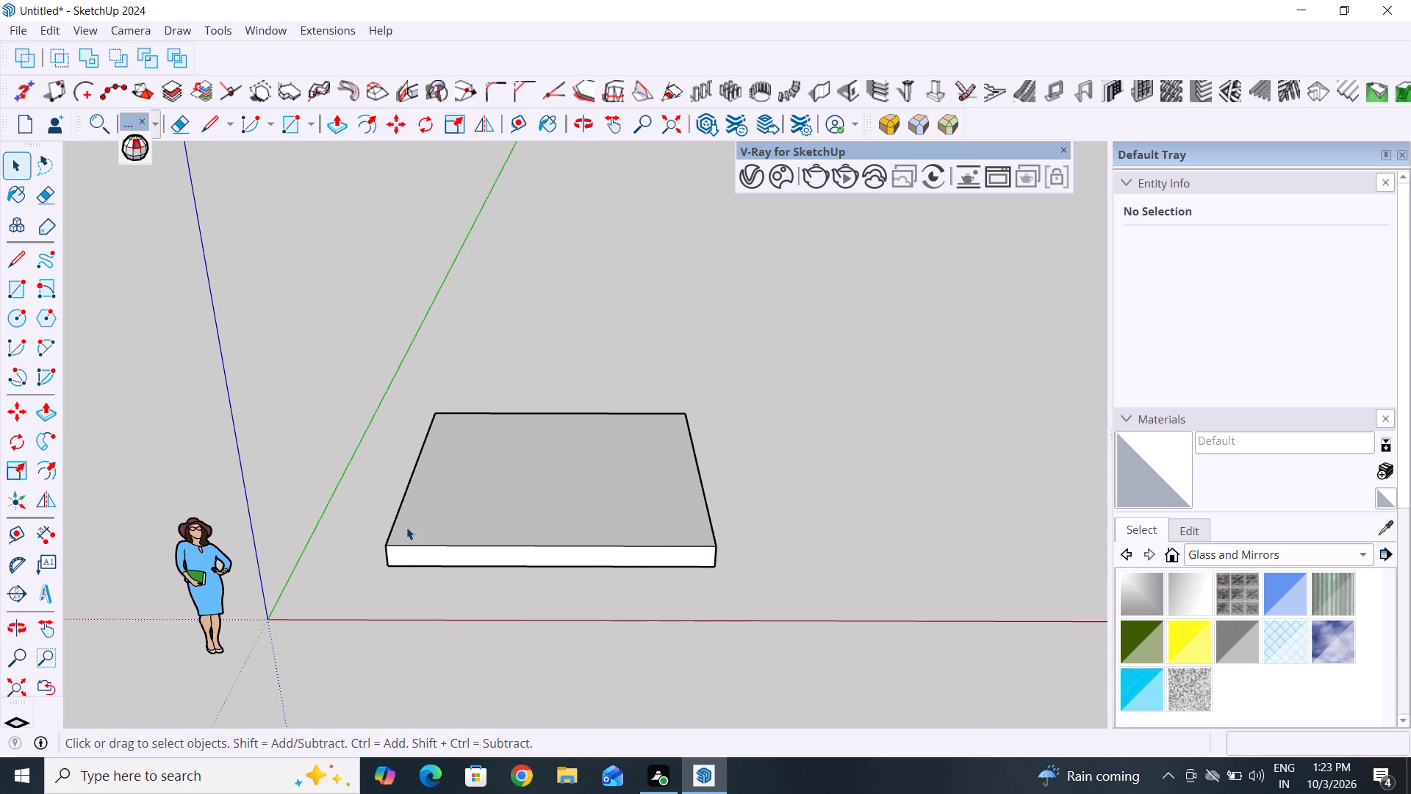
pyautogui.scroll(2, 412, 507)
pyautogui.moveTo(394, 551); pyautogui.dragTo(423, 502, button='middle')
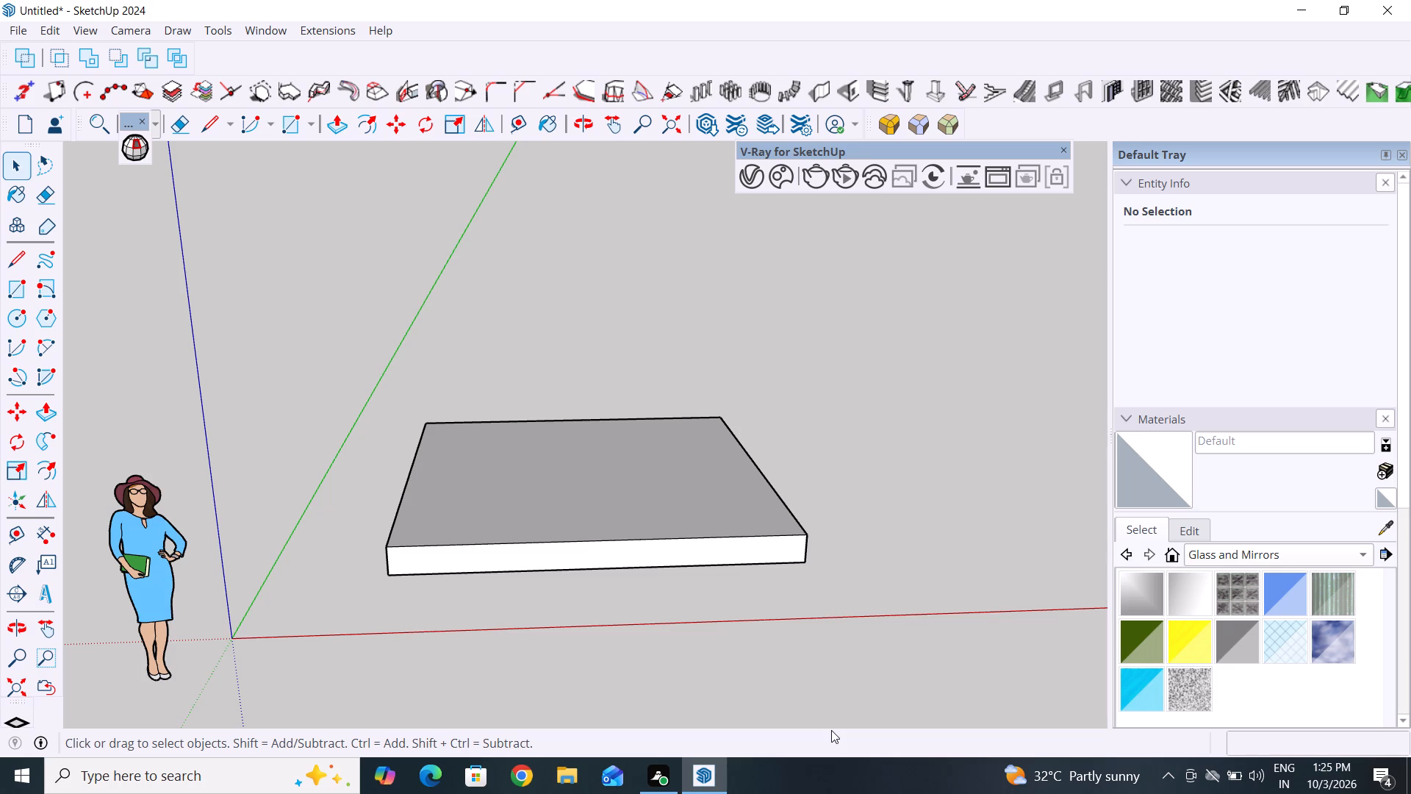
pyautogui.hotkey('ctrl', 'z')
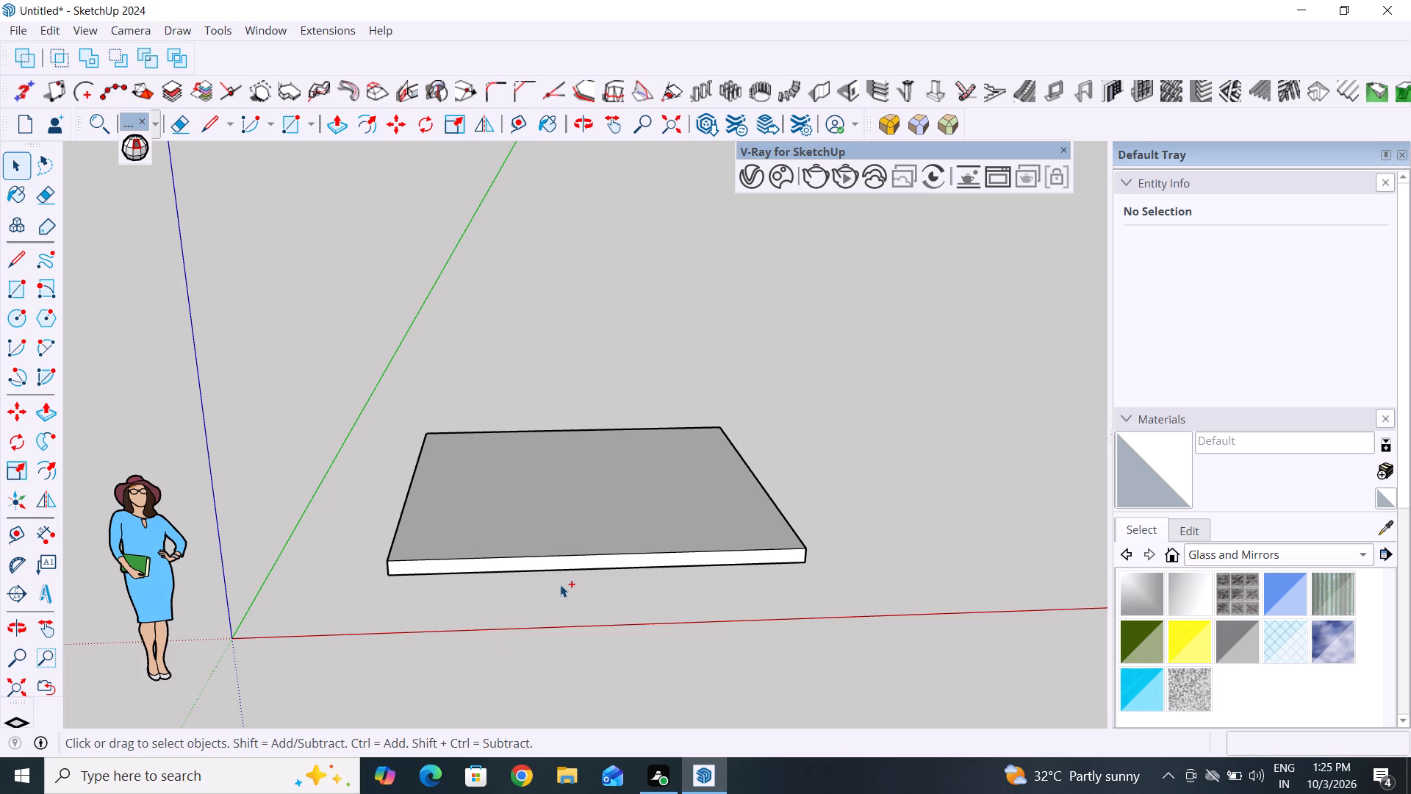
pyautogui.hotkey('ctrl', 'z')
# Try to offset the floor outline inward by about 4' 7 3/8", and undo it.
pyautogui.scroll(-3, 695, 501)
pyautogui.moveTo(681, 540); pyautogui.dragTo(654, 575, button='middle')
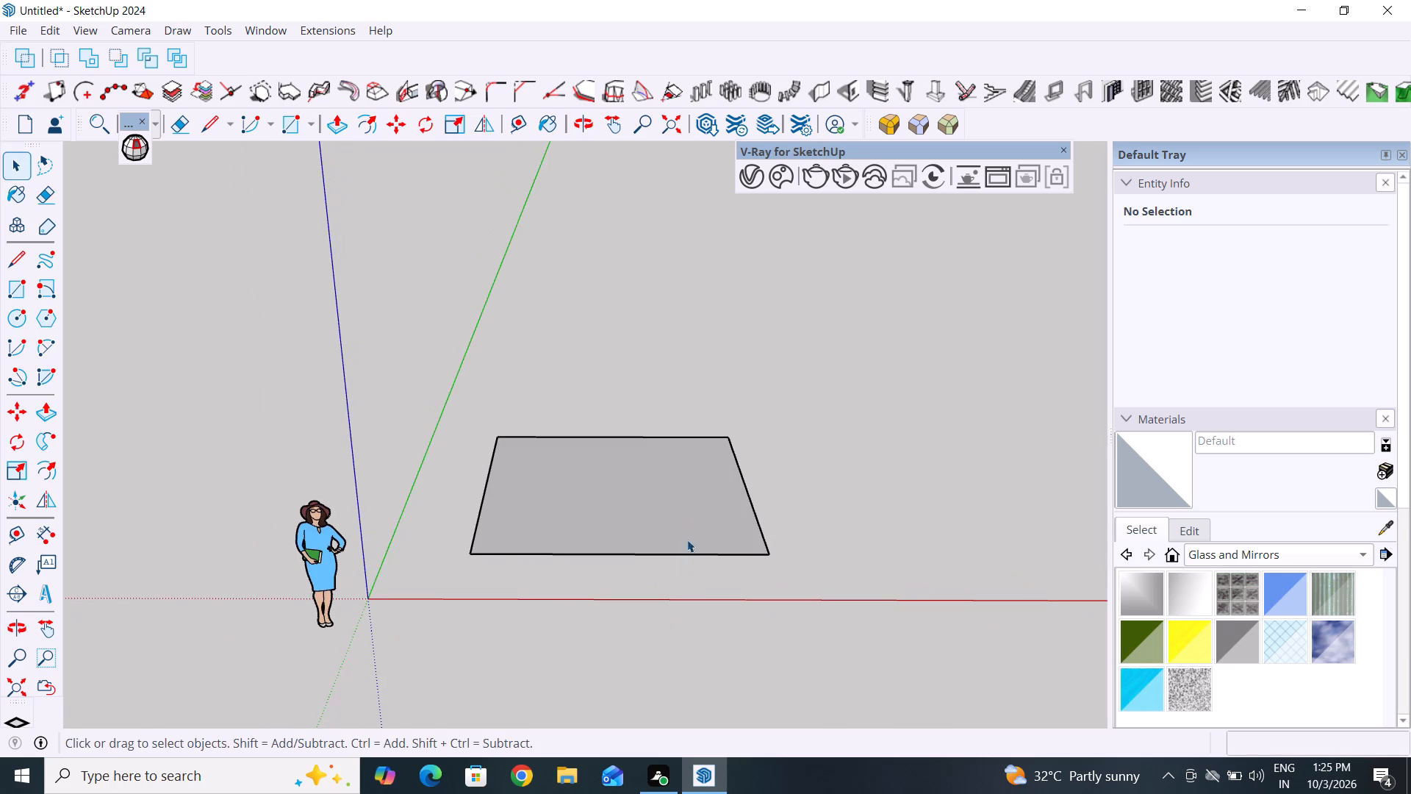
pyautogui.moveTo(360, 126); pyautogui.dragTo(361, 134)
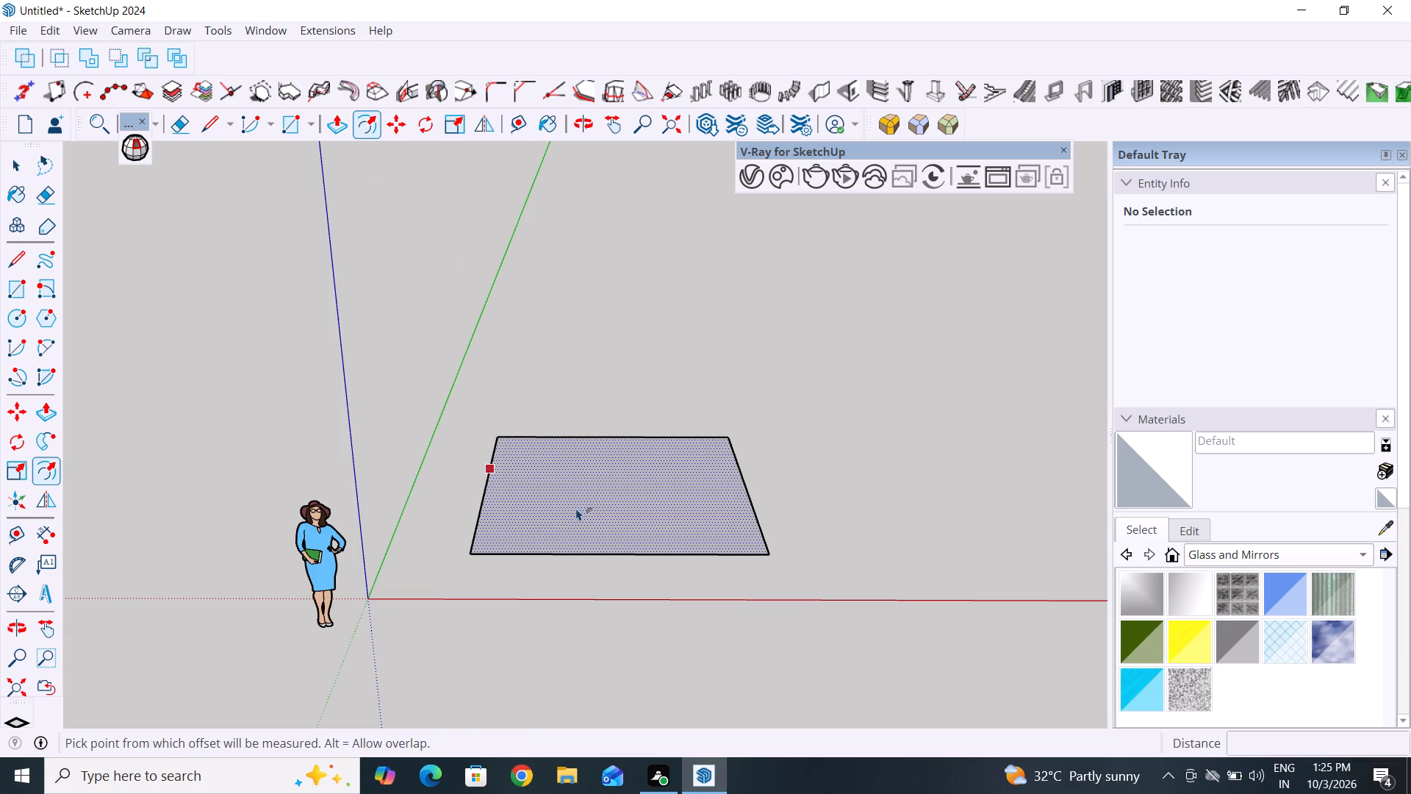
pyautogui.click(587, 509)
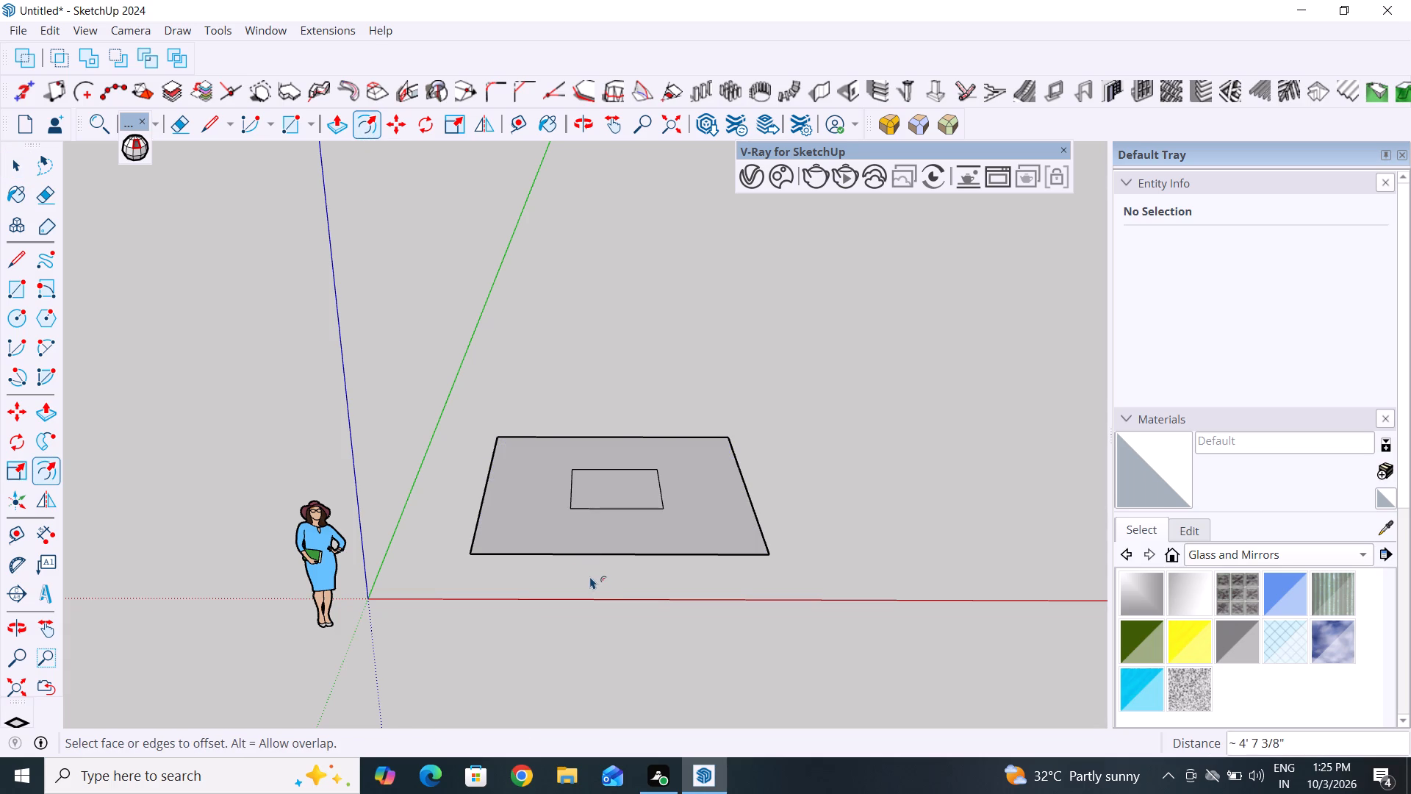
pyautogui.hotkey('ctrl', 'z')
# Offset the square floor outline outward by 10" to form a wall-thickness border around it.
pyautogui.moveTo(611, 513); pyautogui.dragTo(648, 409)
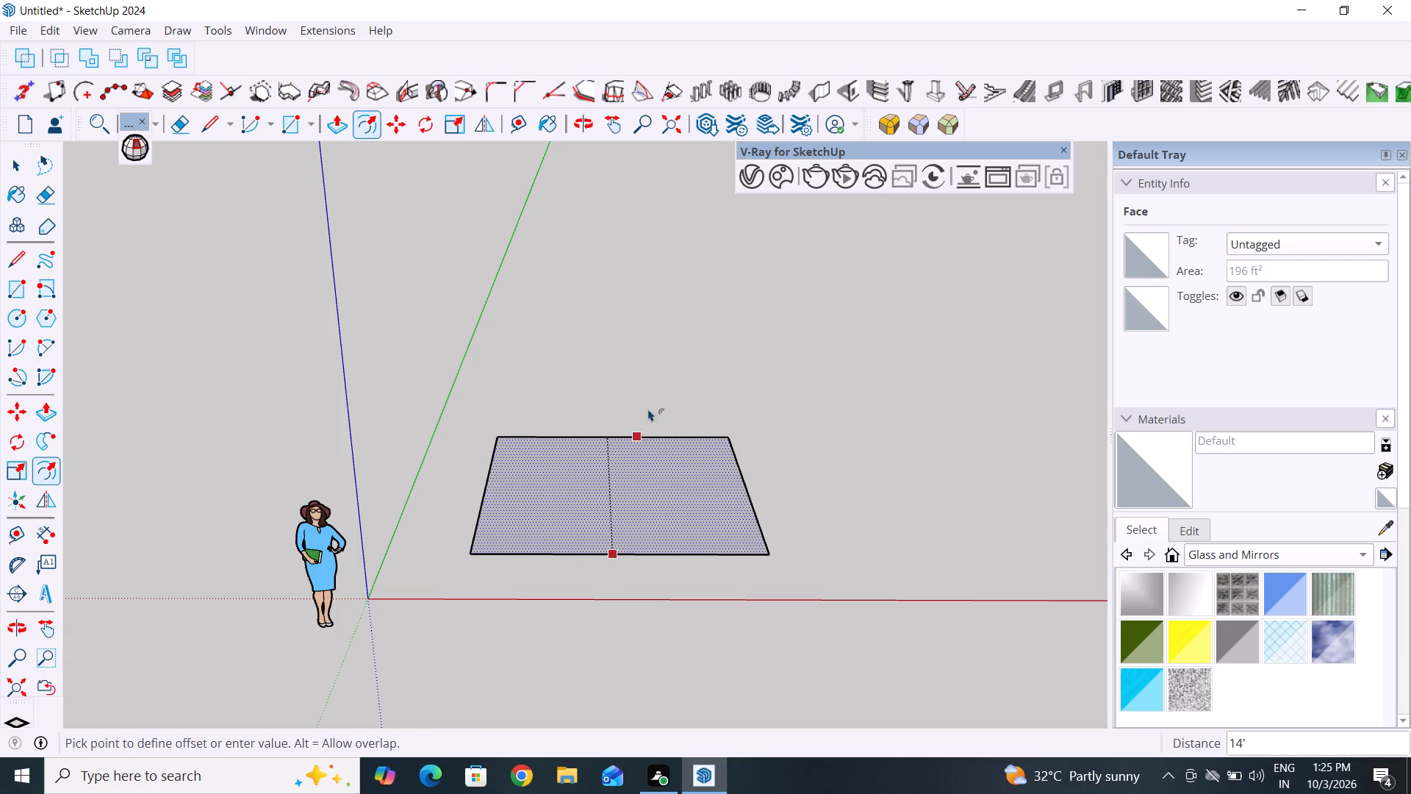
pyautogui.moveTo(648, 409); pyautogui.dragTo(644, 567)
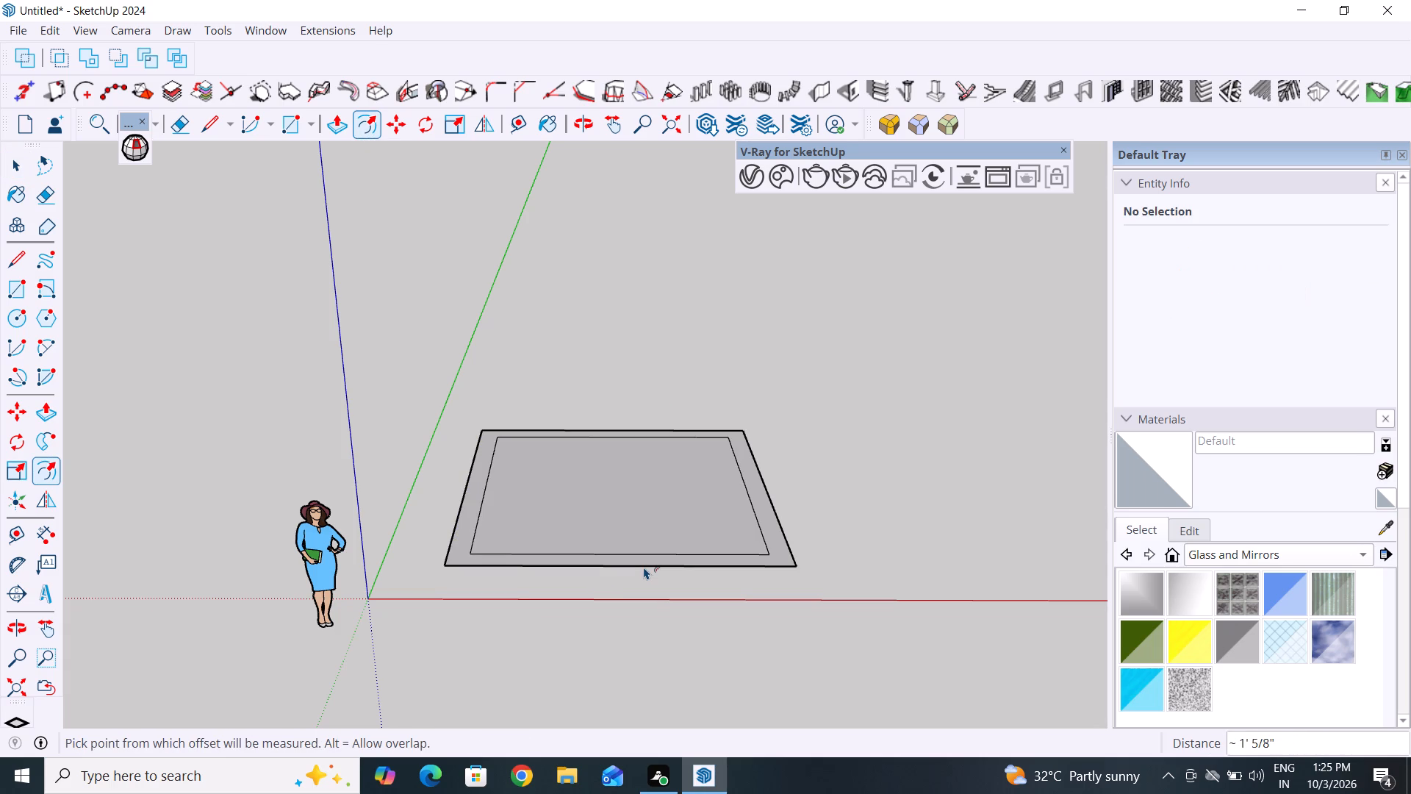
pyautogui.write('10"')
pyautogui.press('Return')
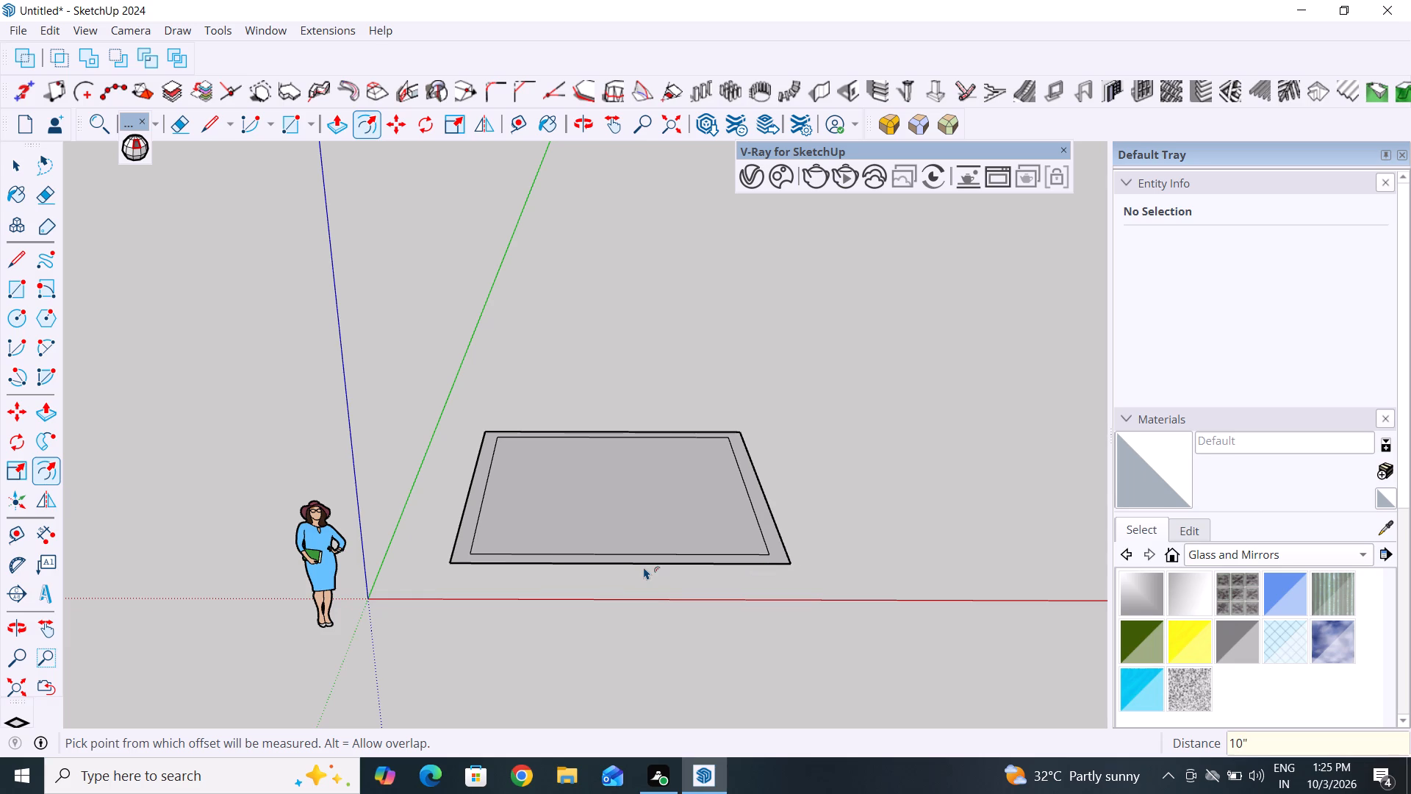
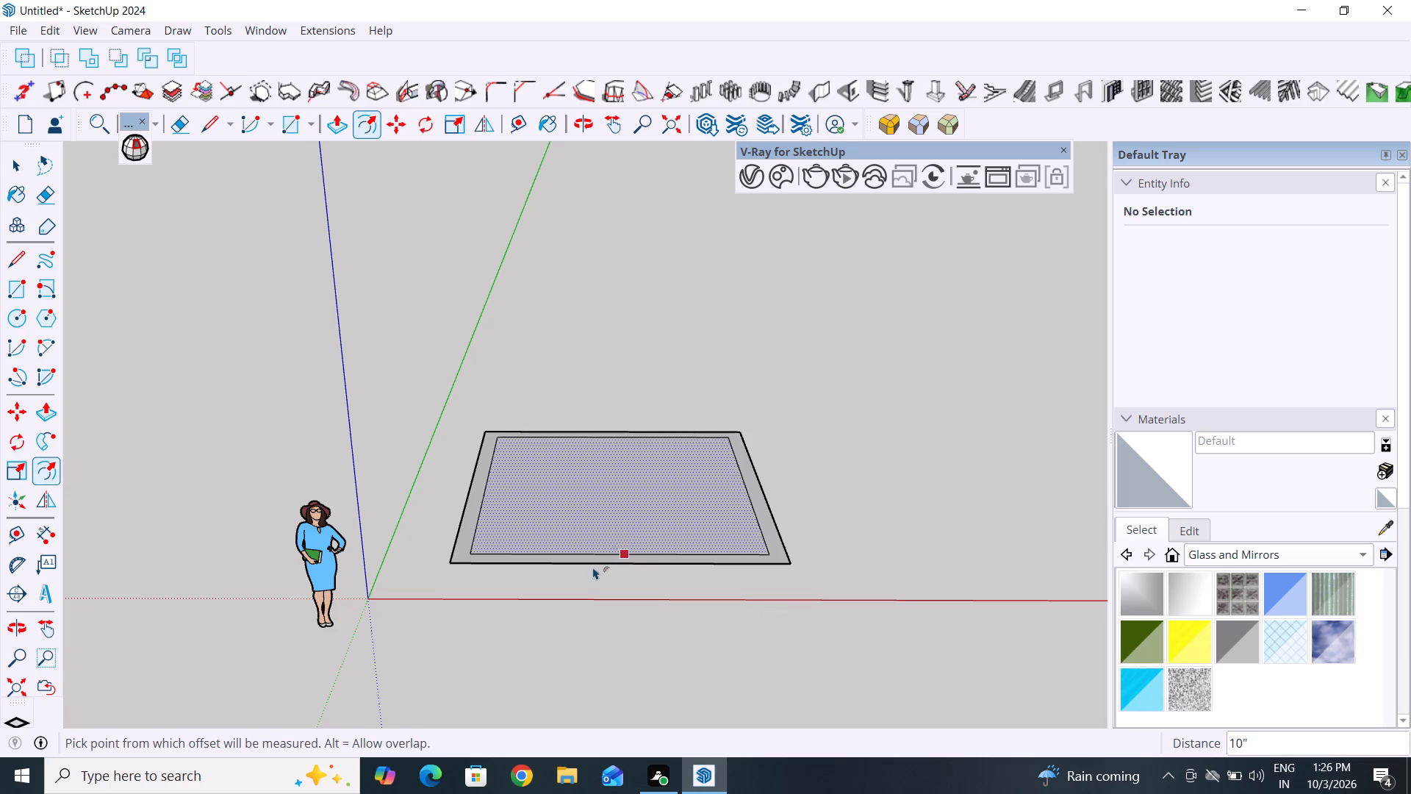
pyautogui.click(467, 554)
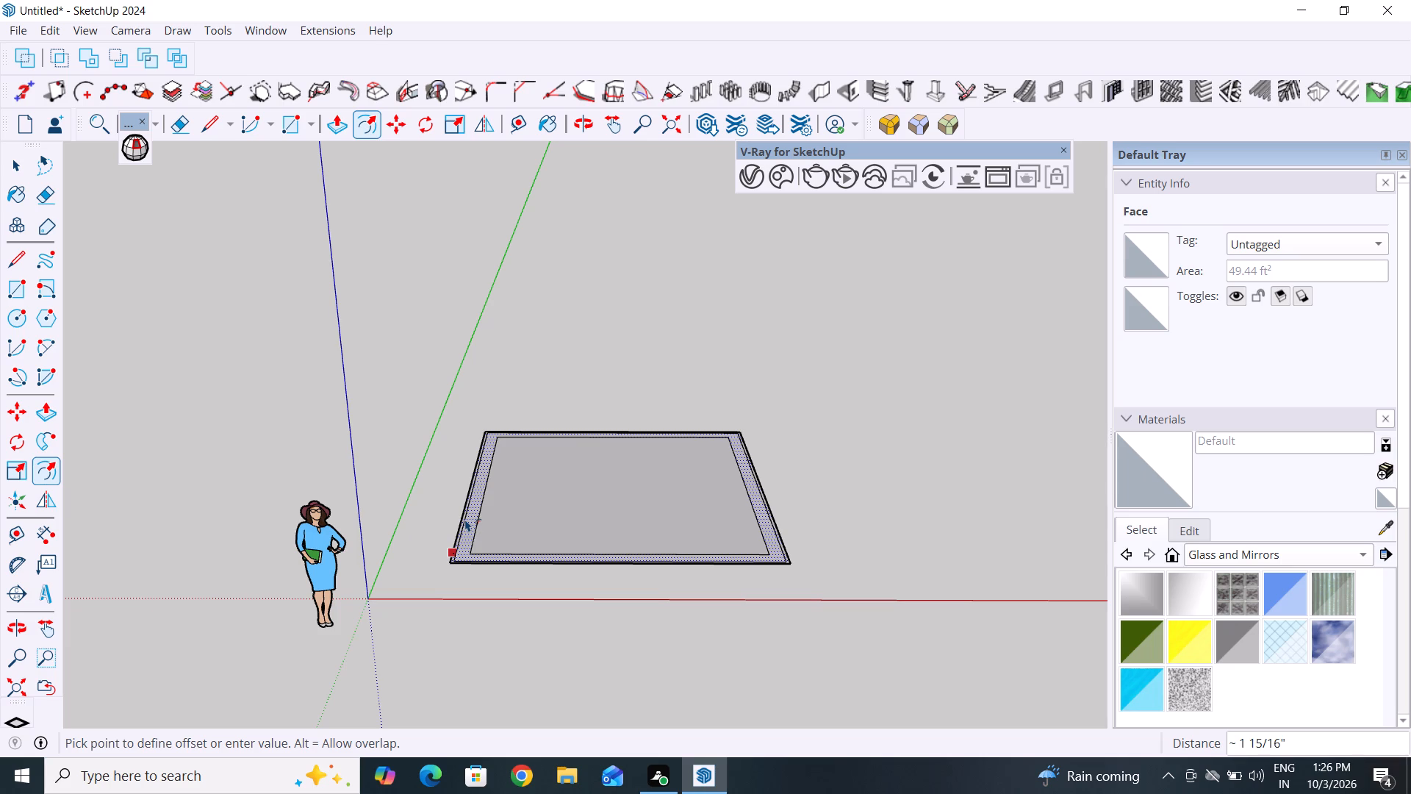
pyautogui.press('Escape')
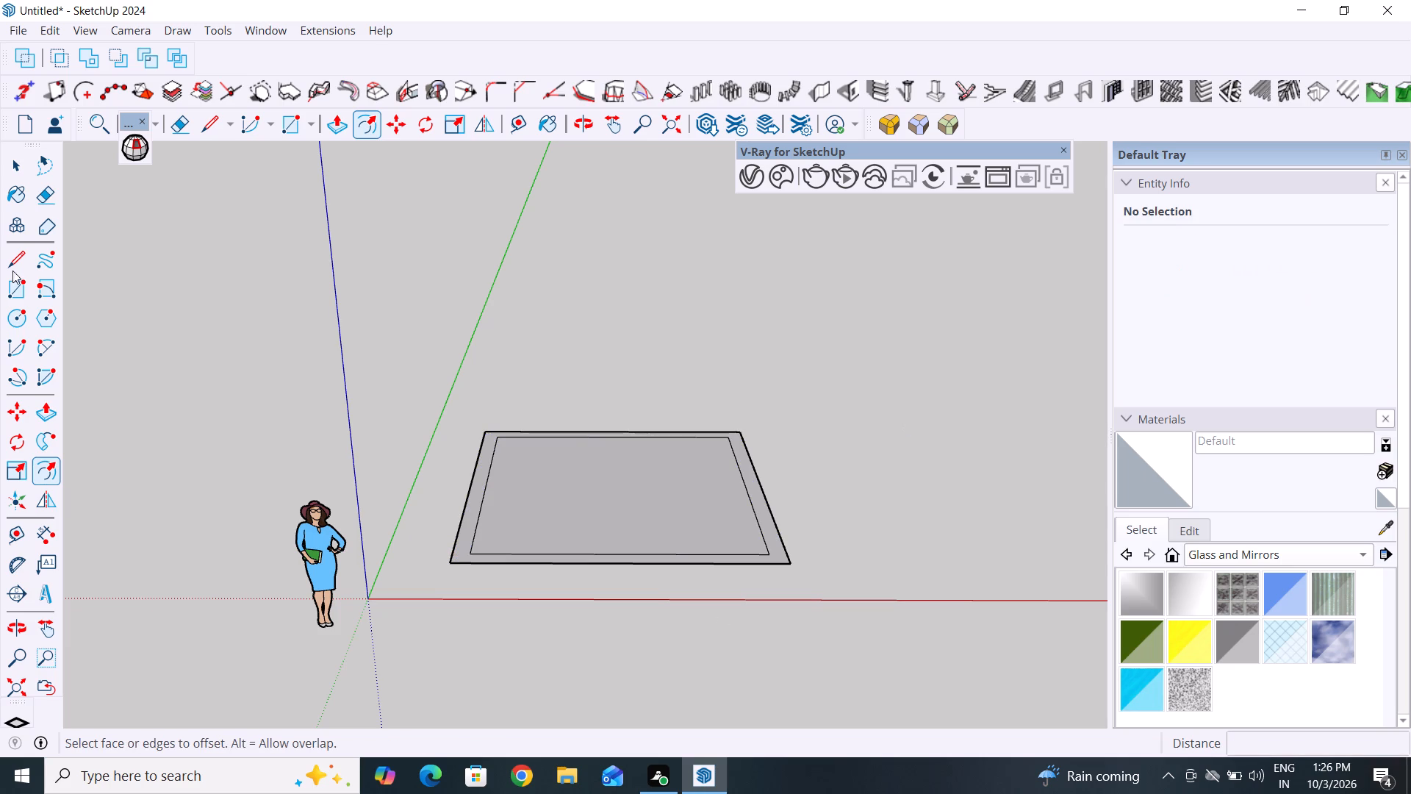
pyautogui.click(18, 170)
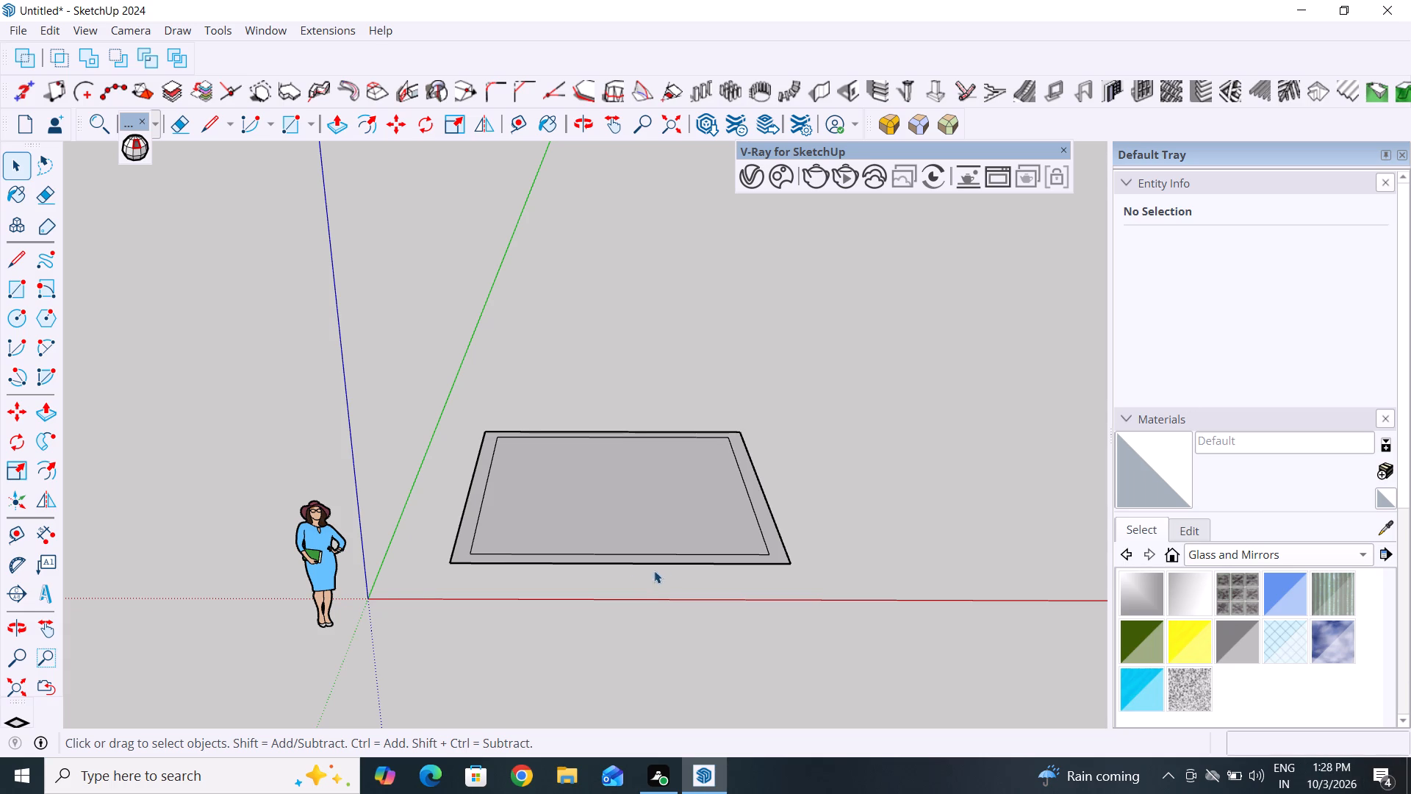
# Extrude the border face around the floor upward 10' to form the walls, and clear the selection.
pyautogui.scroll(-3, 636, 586)
pyautogui.moveTo(641, 588); pyautogui.dragTo(621, 607, button='middle')
pyautogui.scroll(5, 757, 406)
pyautogui.moveTo(718, 471); pyautogui.dragTo(740, 493, button='middle')
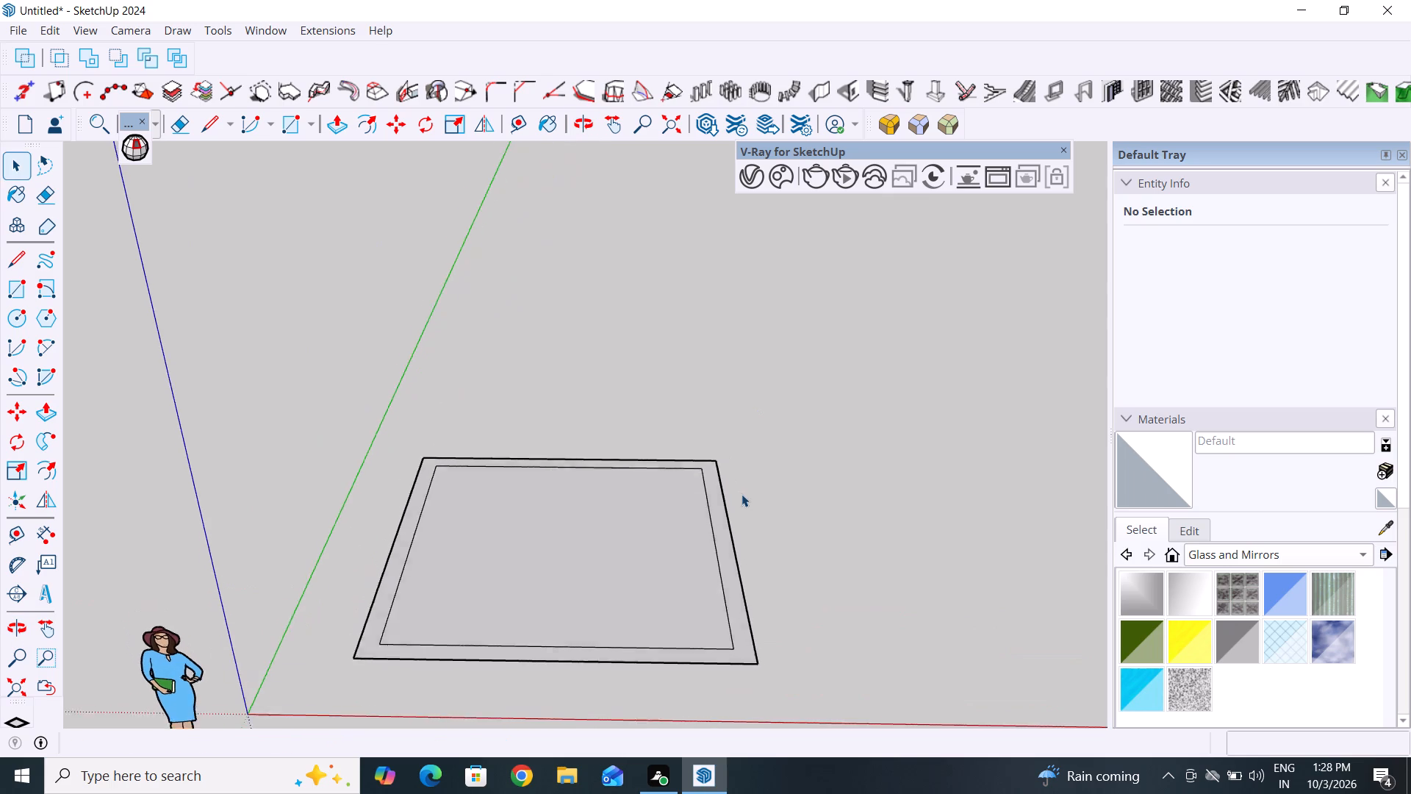
pyautogui.click(52, 415)
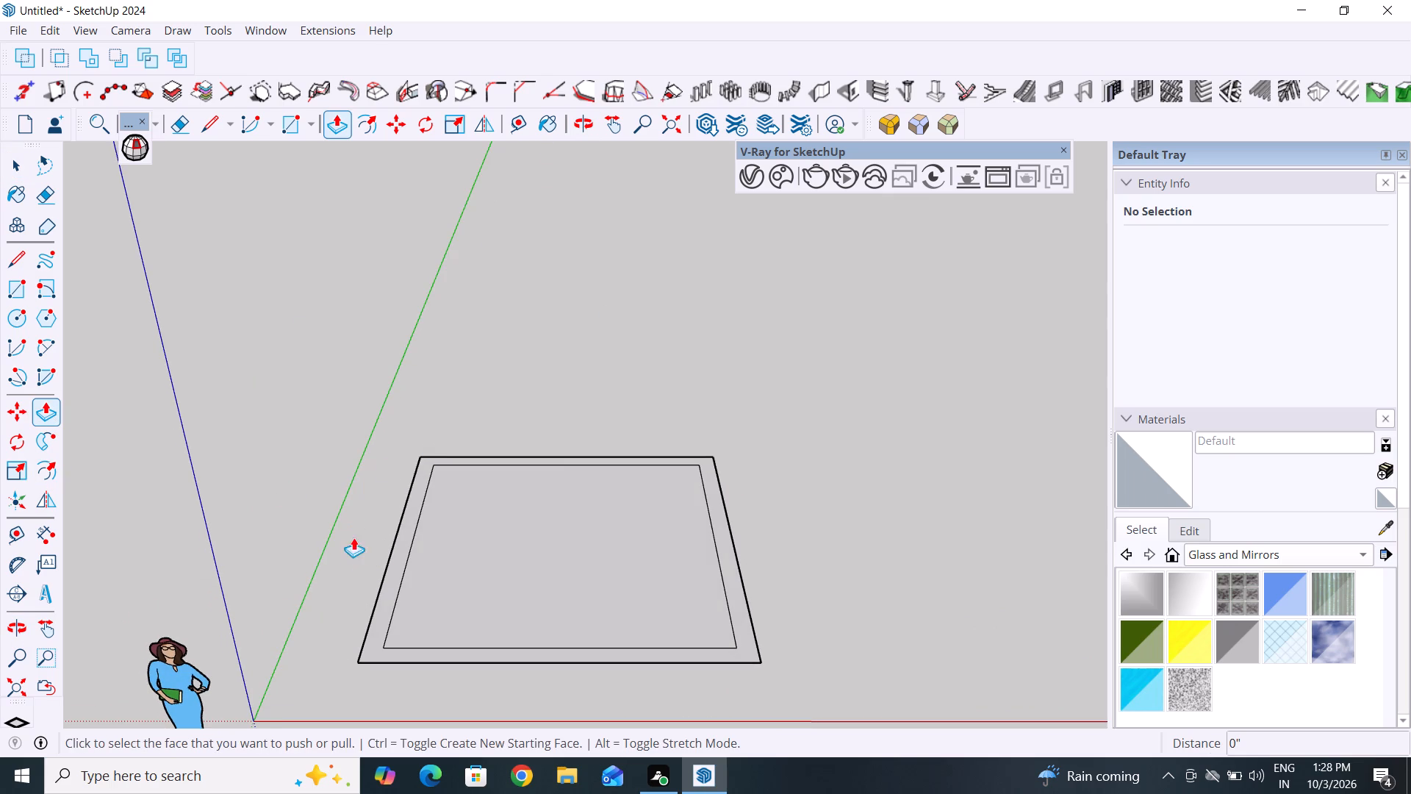
pyautogui.click(396, 573)
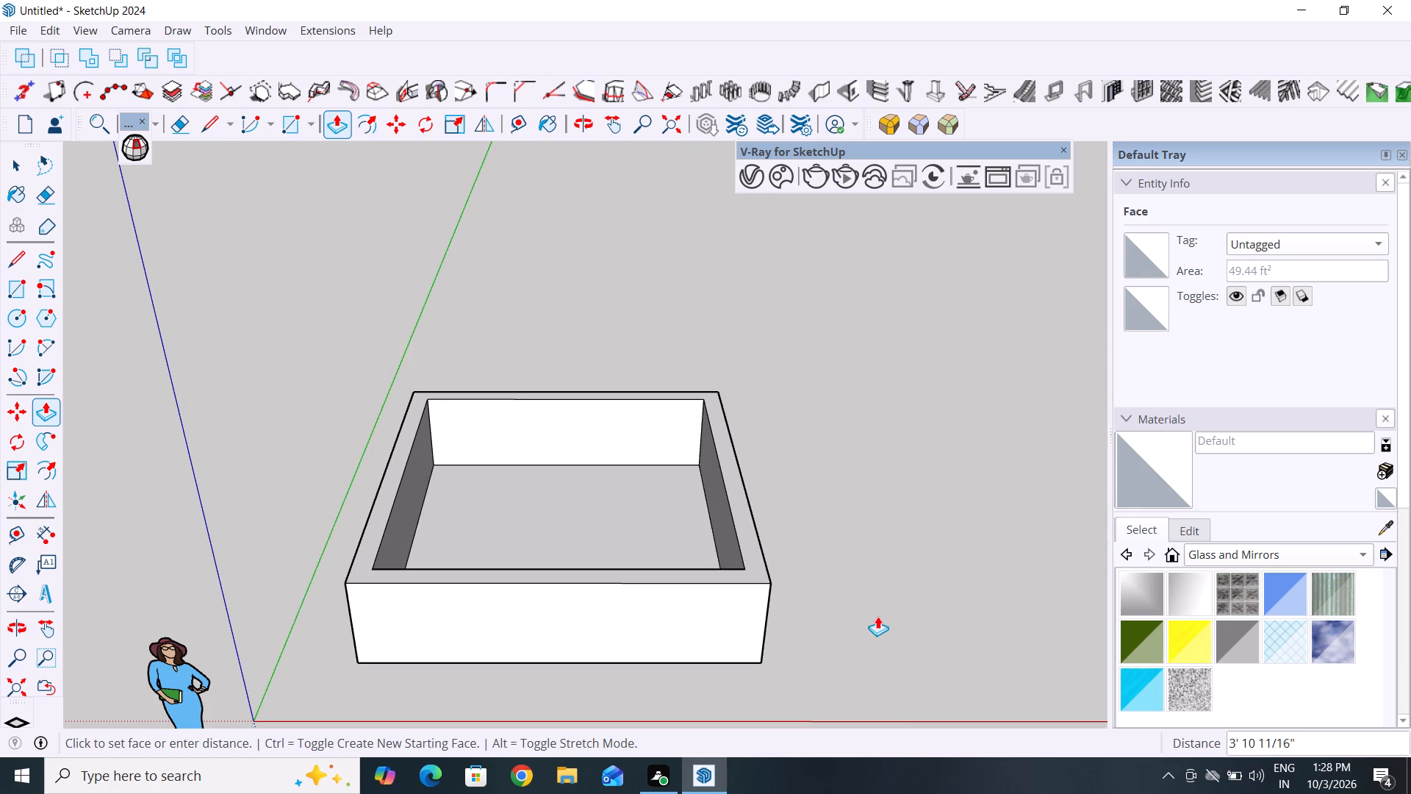
pyautogui.write("10'")
pyautogui.press('Return')
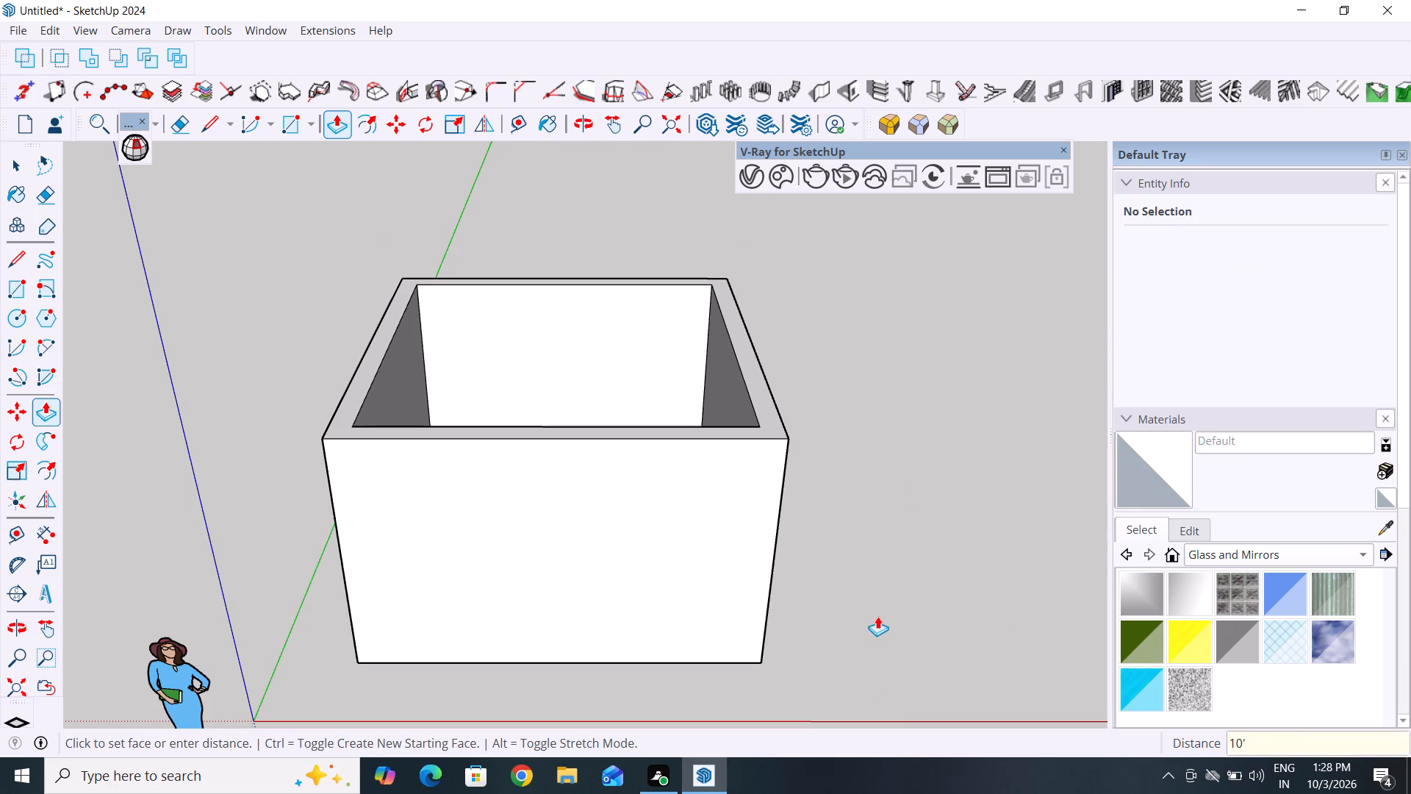
pyautogui.click(19, 166)
pyautogui.click(235, 318)
# Delete the square floor face inside the walls.
pyautogui.moveTo(578, 437); pyautogui.dragTo(519, 695, button='middle')
pyautogui.click(603, 509)
pyautogui.press('Delete')
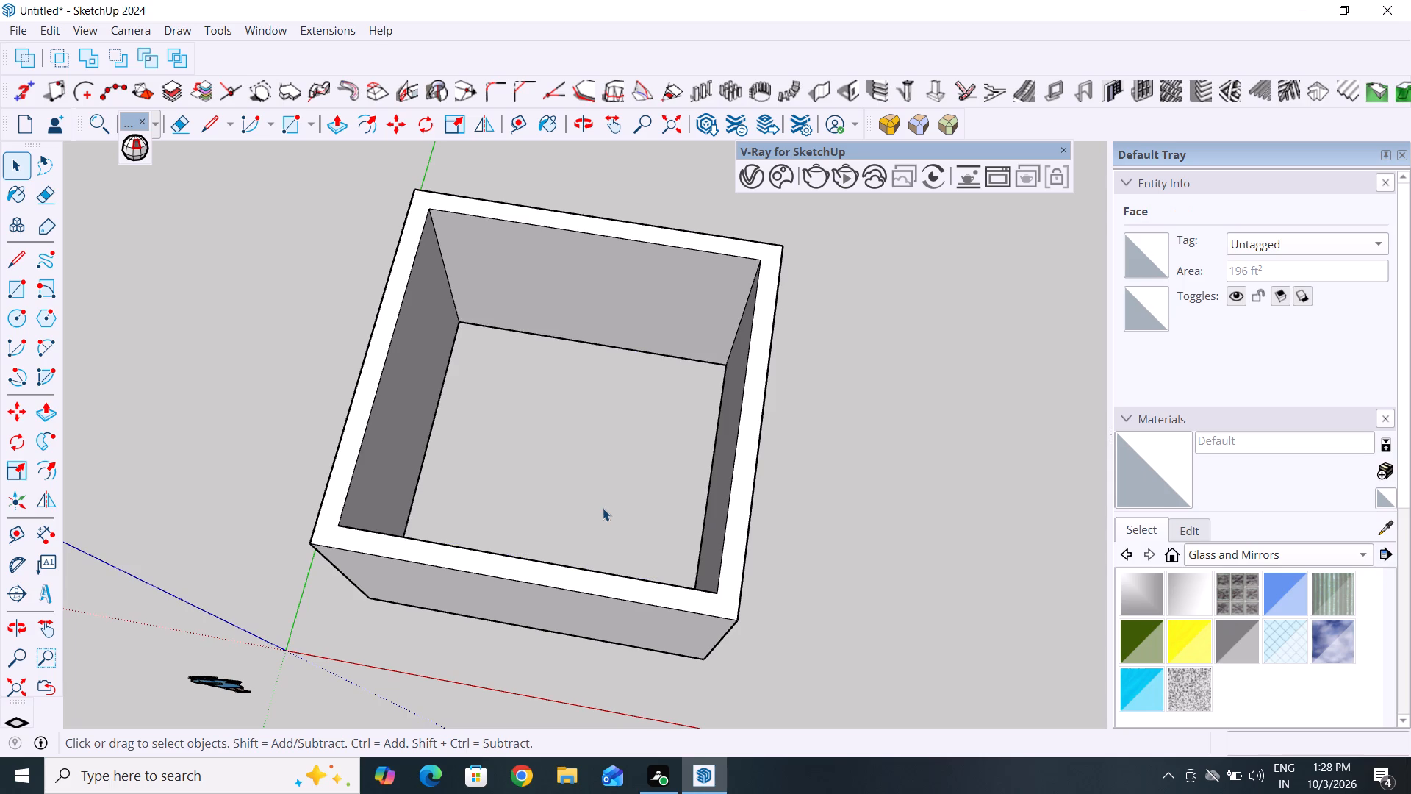
# Examine the hollow wall box from below and from above, looking at its open floor.
pyautogui.scroll(-2, 603, 508)
pyautogui.moveTo(600, 523); pyautogui.dragTo(464, 223, button='middle')
pyautogui.moveTo(500, 509); pyautogui.dragTo(544, 260, button='middle')
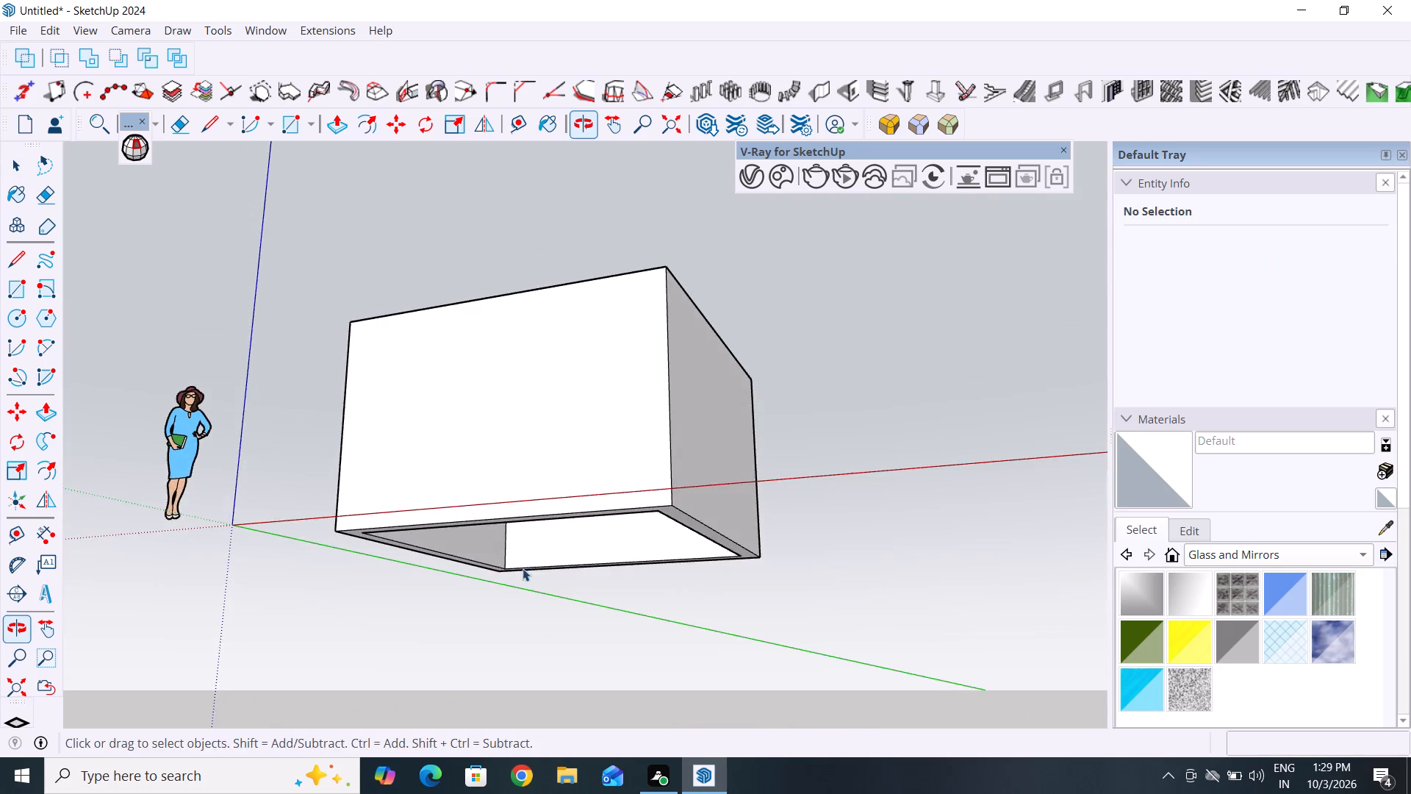
pyautogui.moveTo(539, 503); pyautogui.dragTo(652, 745, button='middle')
pyautogui.scroll(-4, 485, 380)
pyautogui.moveTo(486, 435); pyautogui.dragTo(500, 540, button='middle')
pyautogui.scroll(1, 514, 501)
pyautogui.moveTo(611, 473); pyautogui.dragTo(568, 612, button='middle')
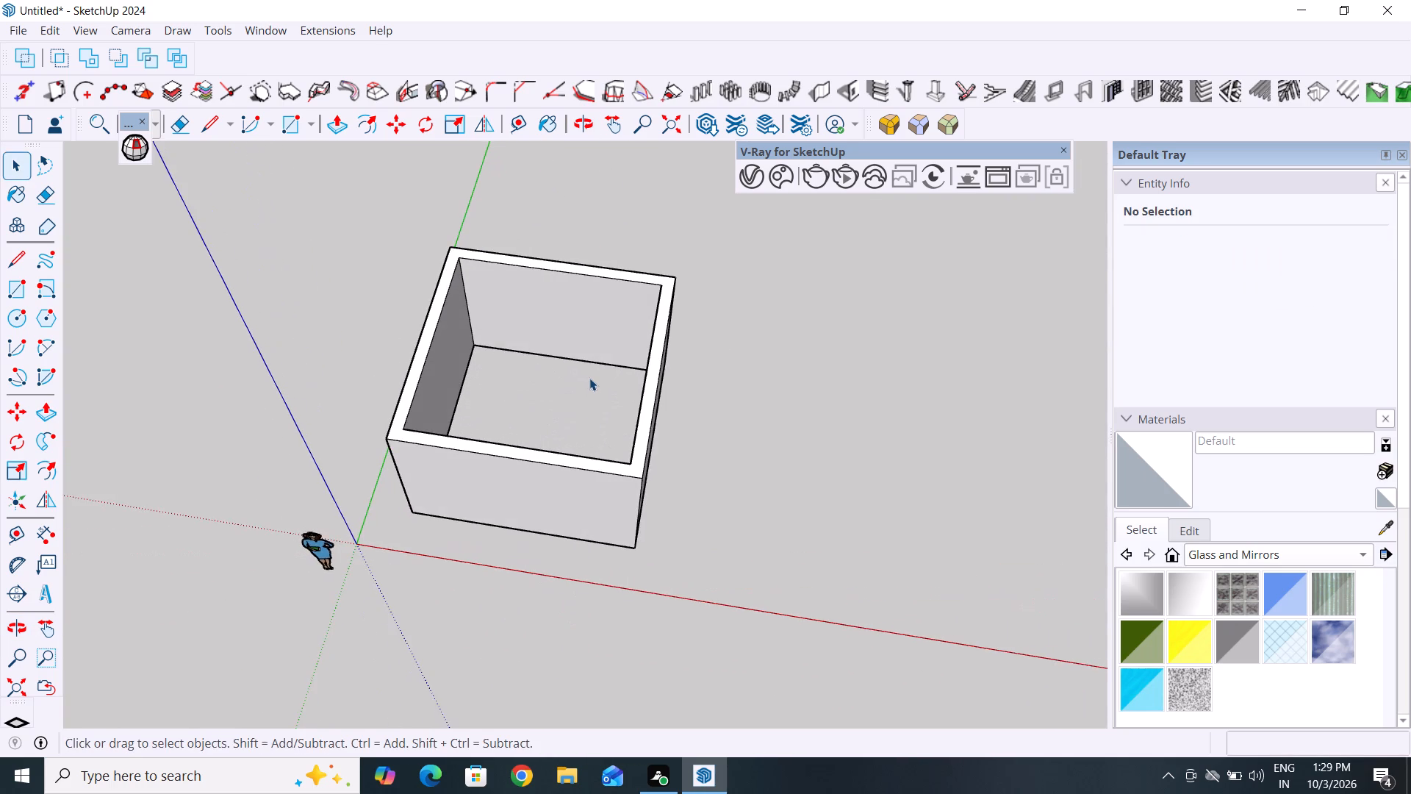
pyautogui.scroll(2, 589, 378)
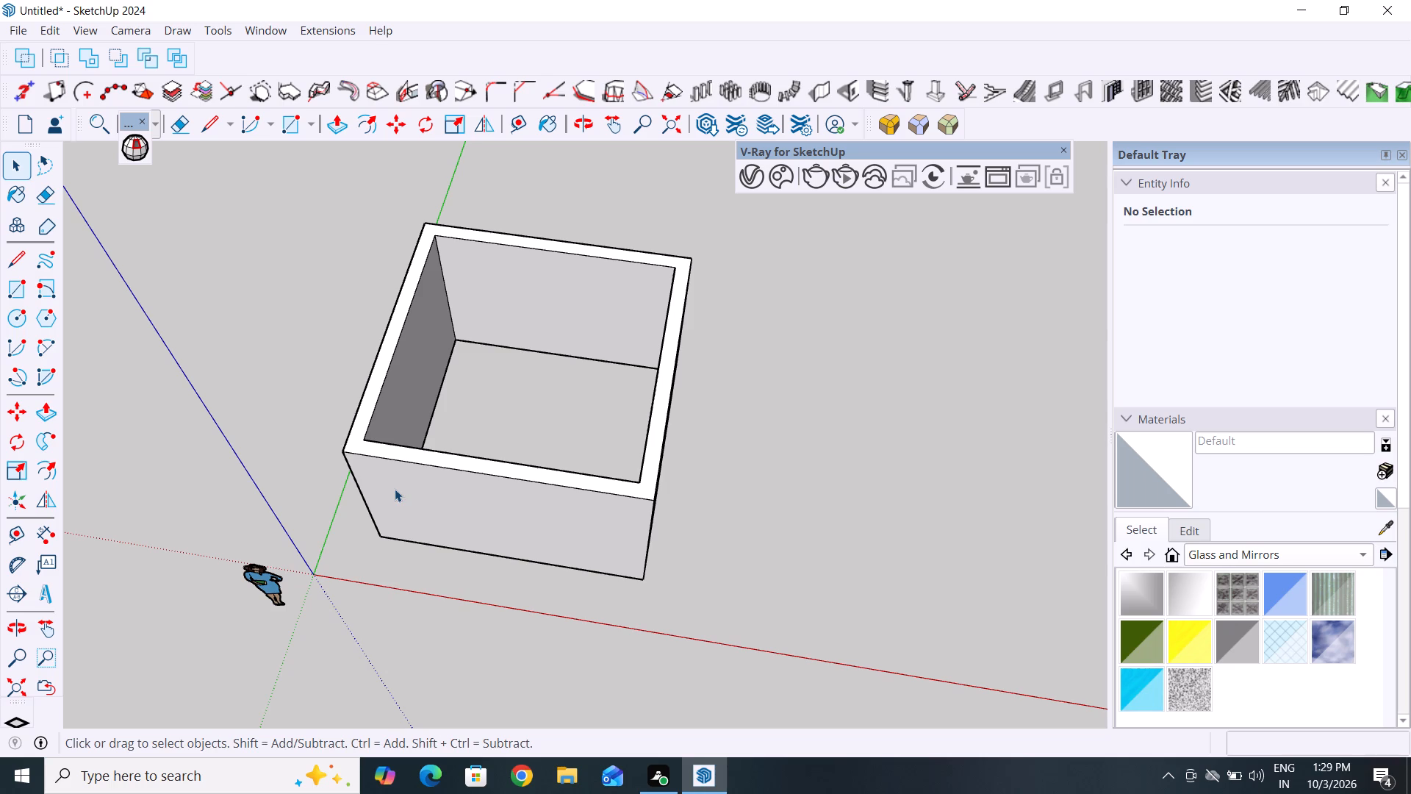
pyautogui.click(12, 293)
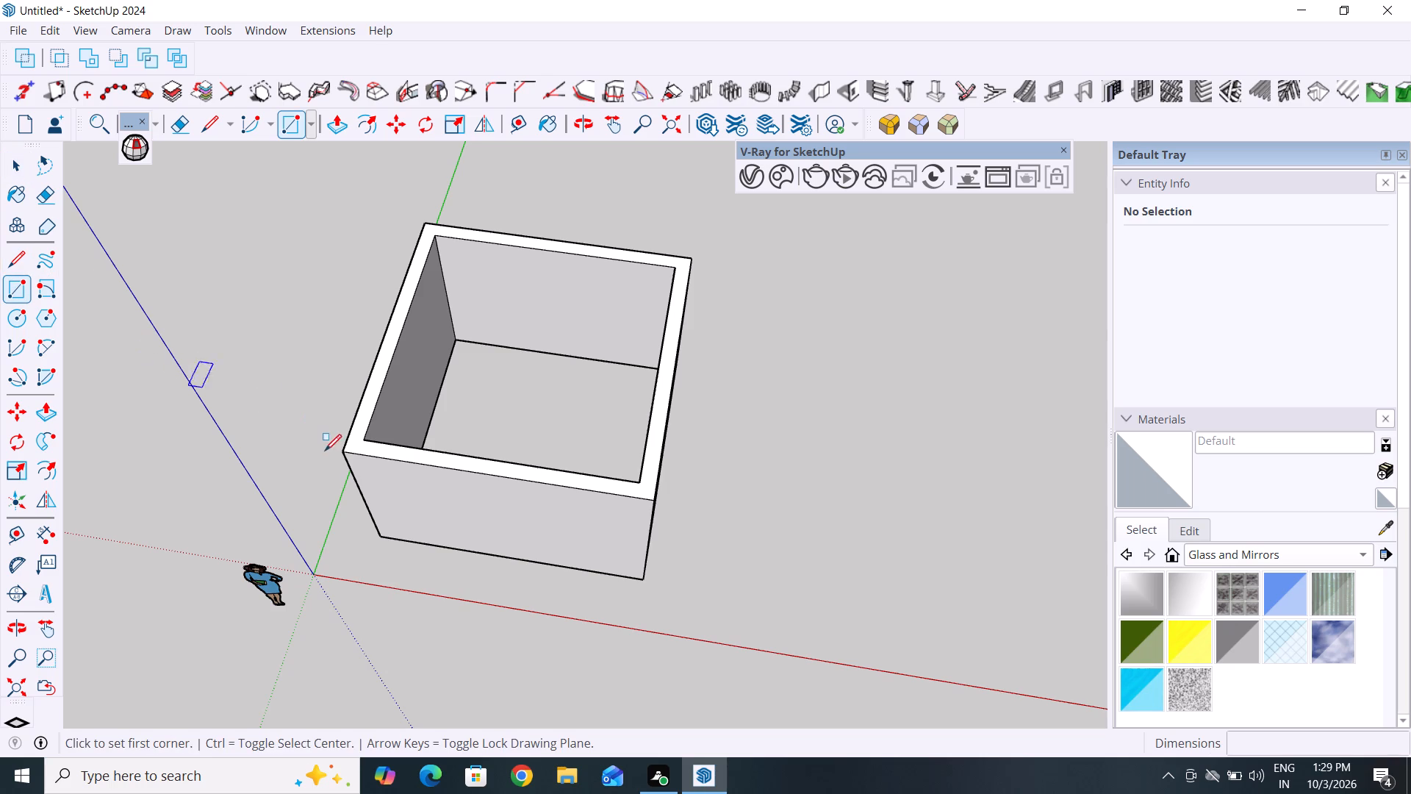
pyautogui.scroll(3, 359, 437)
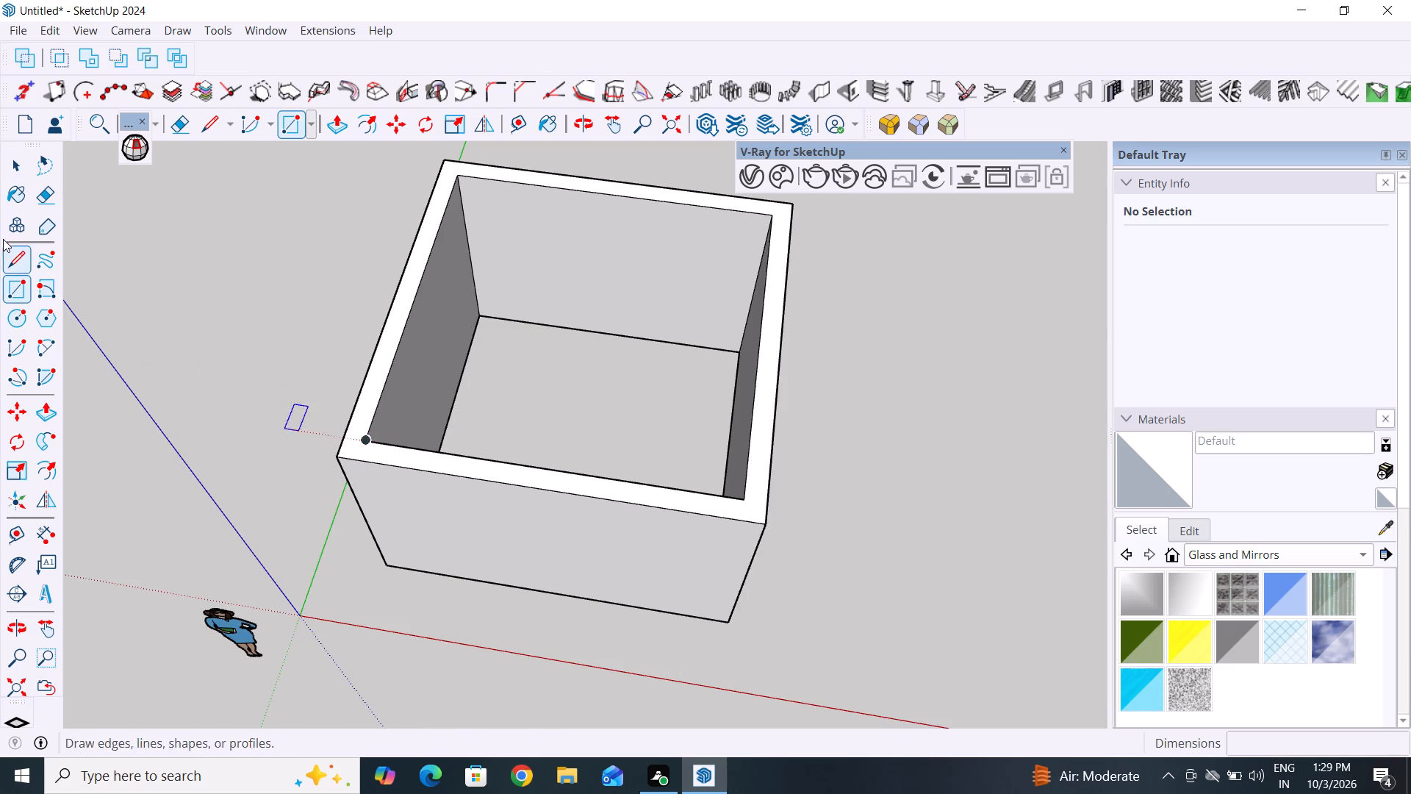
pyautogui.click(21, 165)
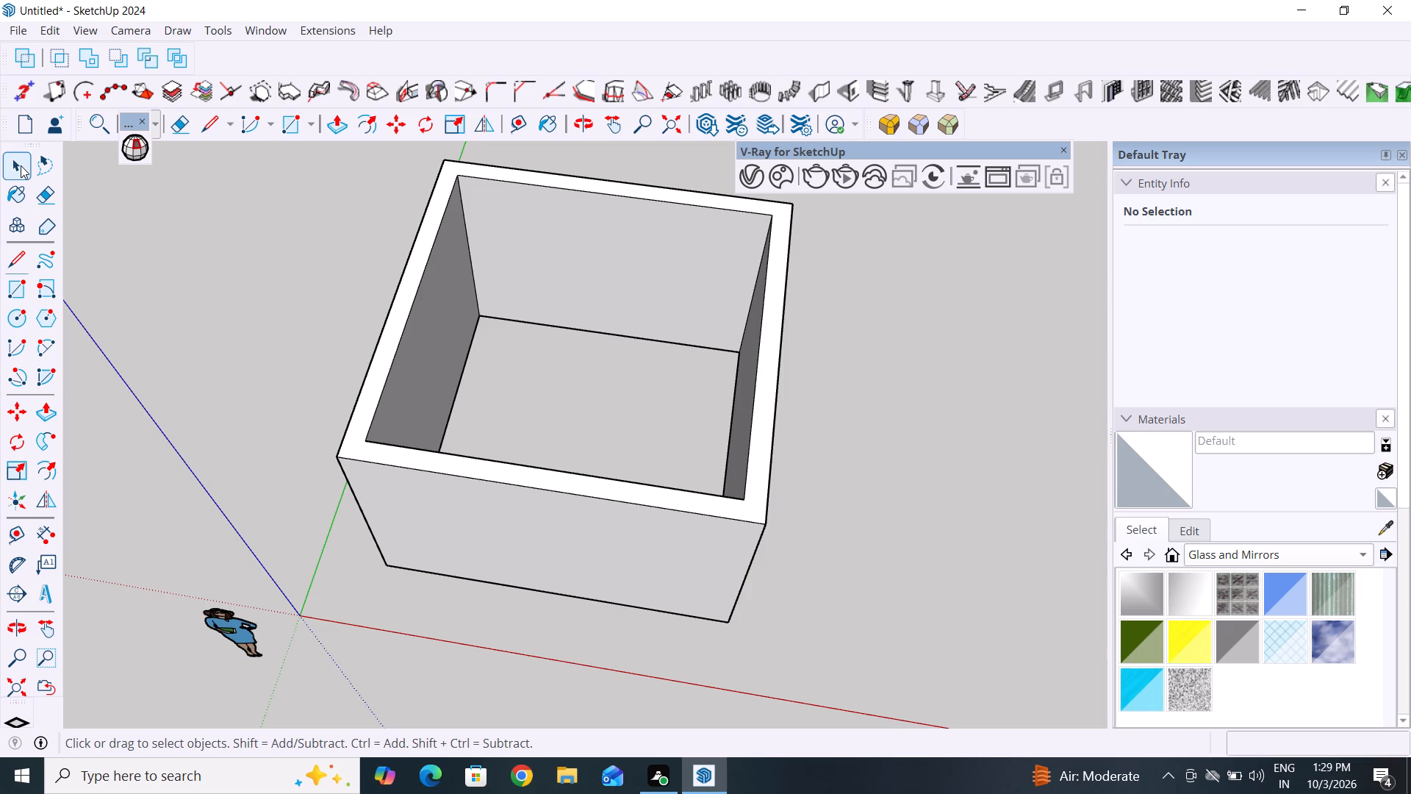
# Draw a line across the walls' top face from the inner corner nearest the origin to the side wall's outer edge.
pyautogui.click(26, 246)
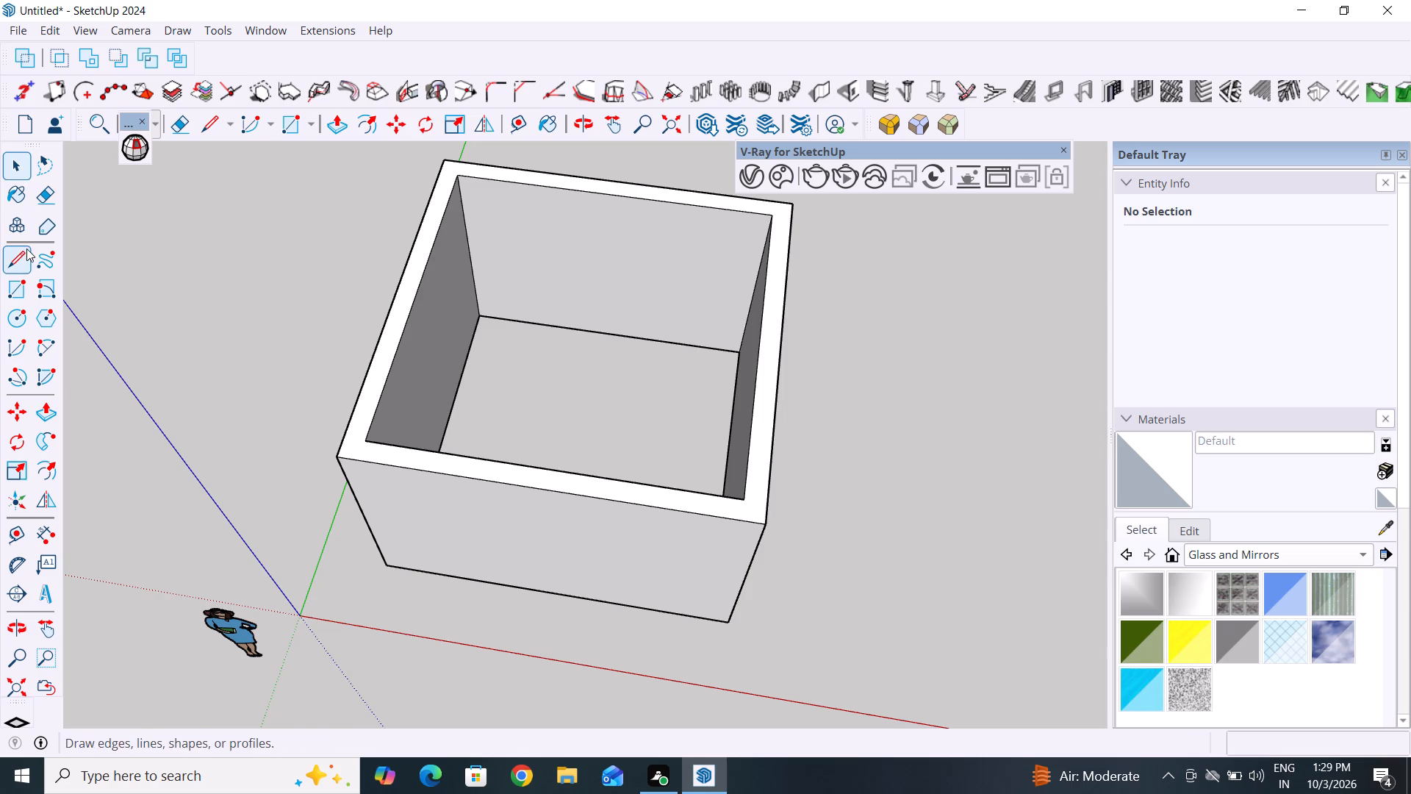
pyautogui.click(365, 443)
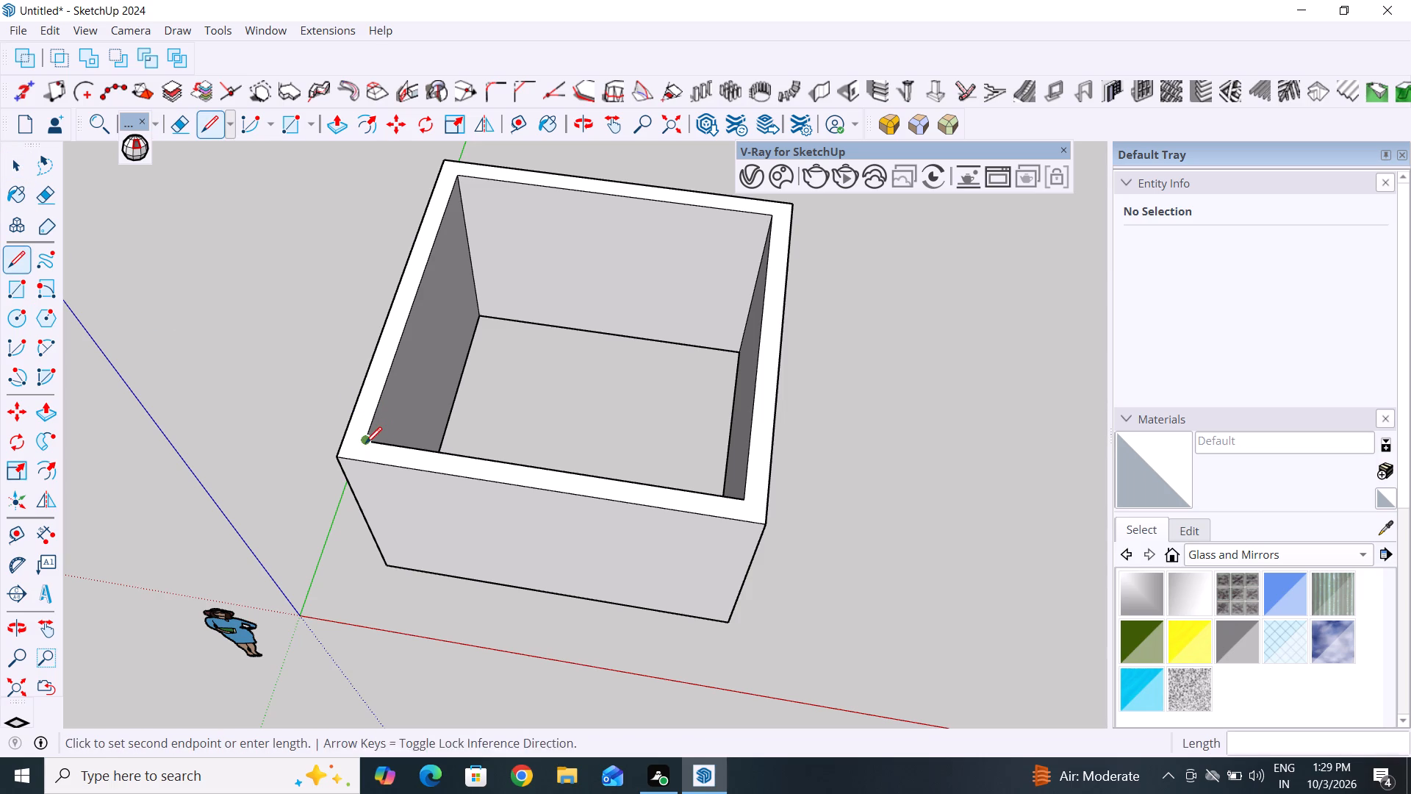
pyautogui.click(345, 437)
pyautogui.press('space')
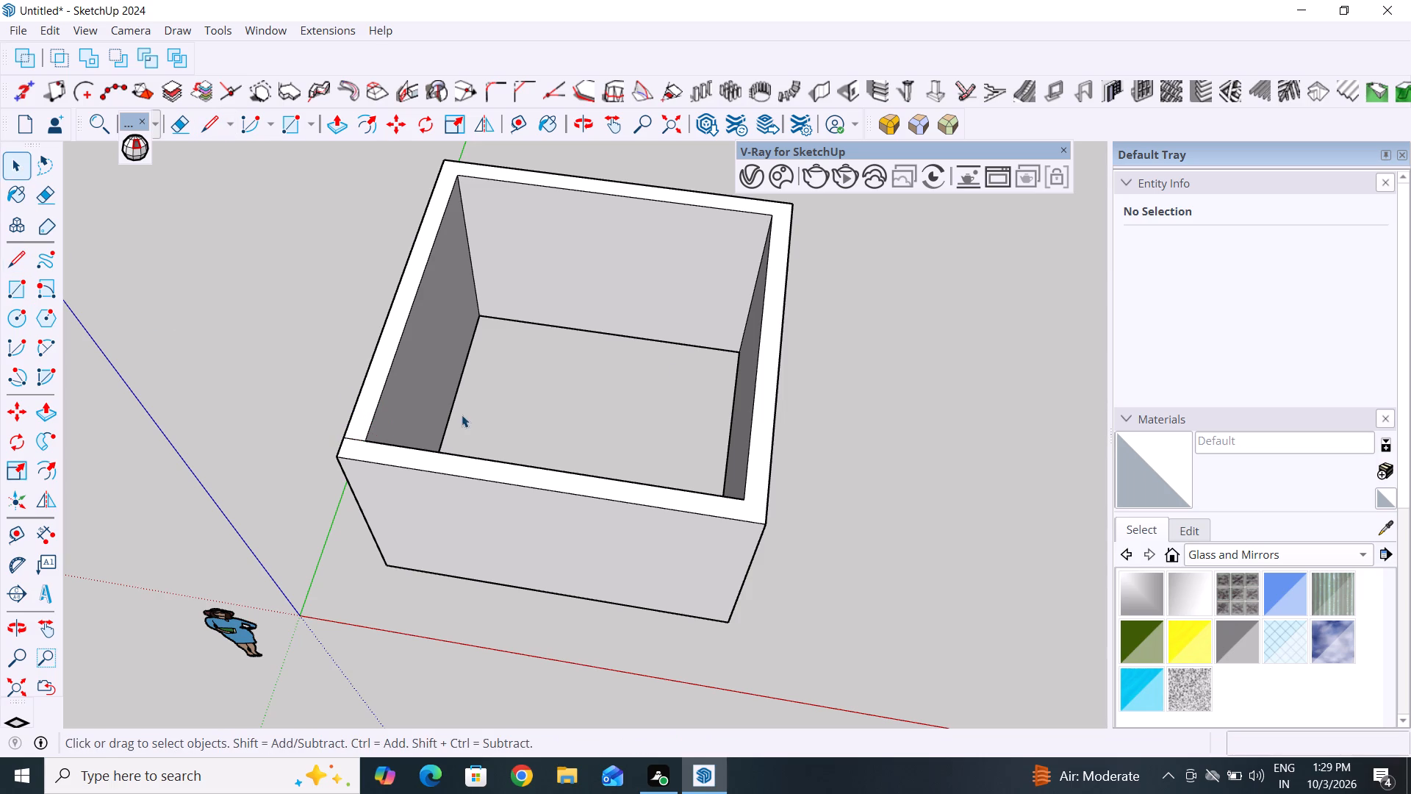
# Draw a line across the walls' top face from the inner corner diagonally opposite the origin to the back wall's outer edge.
pyautogui.scroll(-3, 600, 401)
pyautogui.moveTo(813, 376); pyautogui.dragTo(525, 415, button='middle')
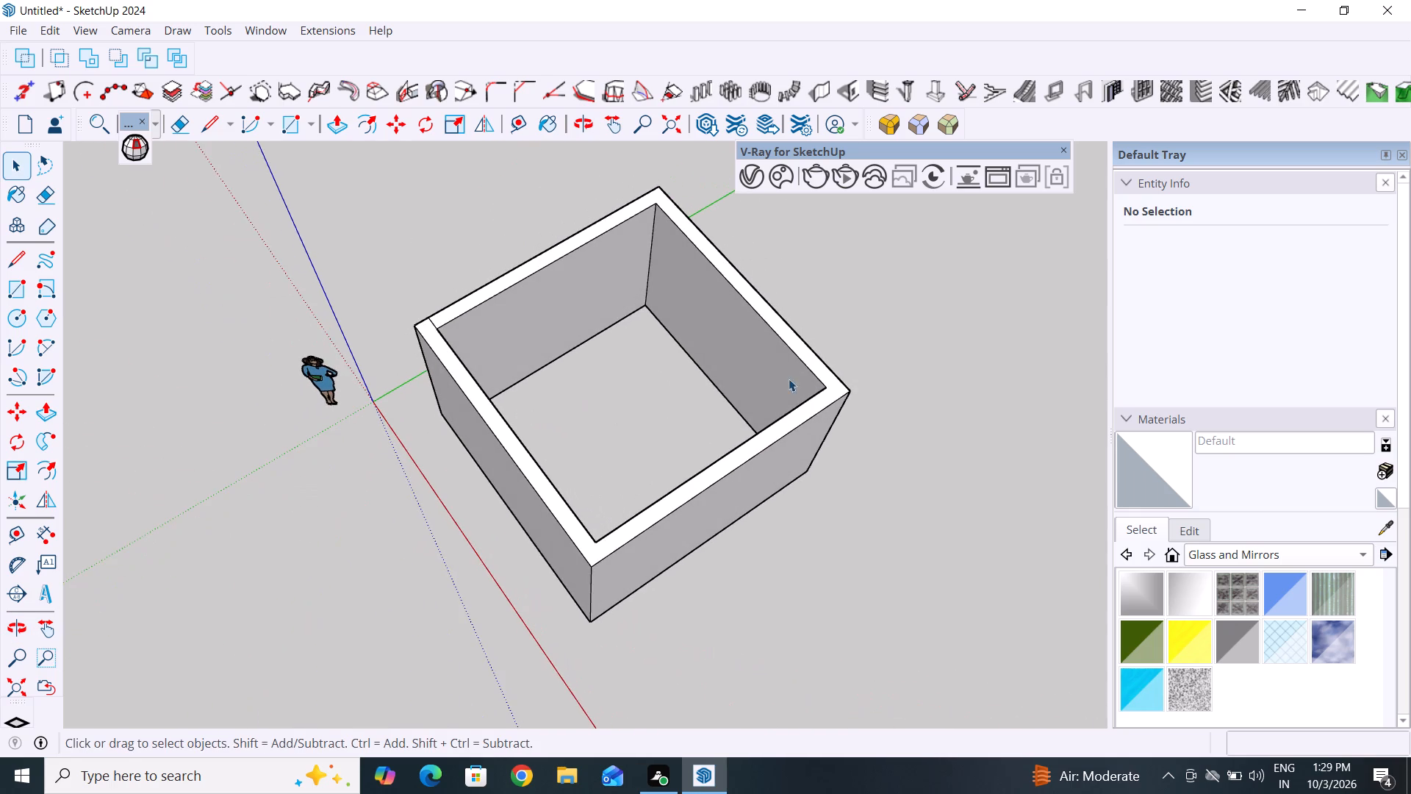
pyautogui.scroll(3, 856, 368)
pyautogui.click(24, 256)
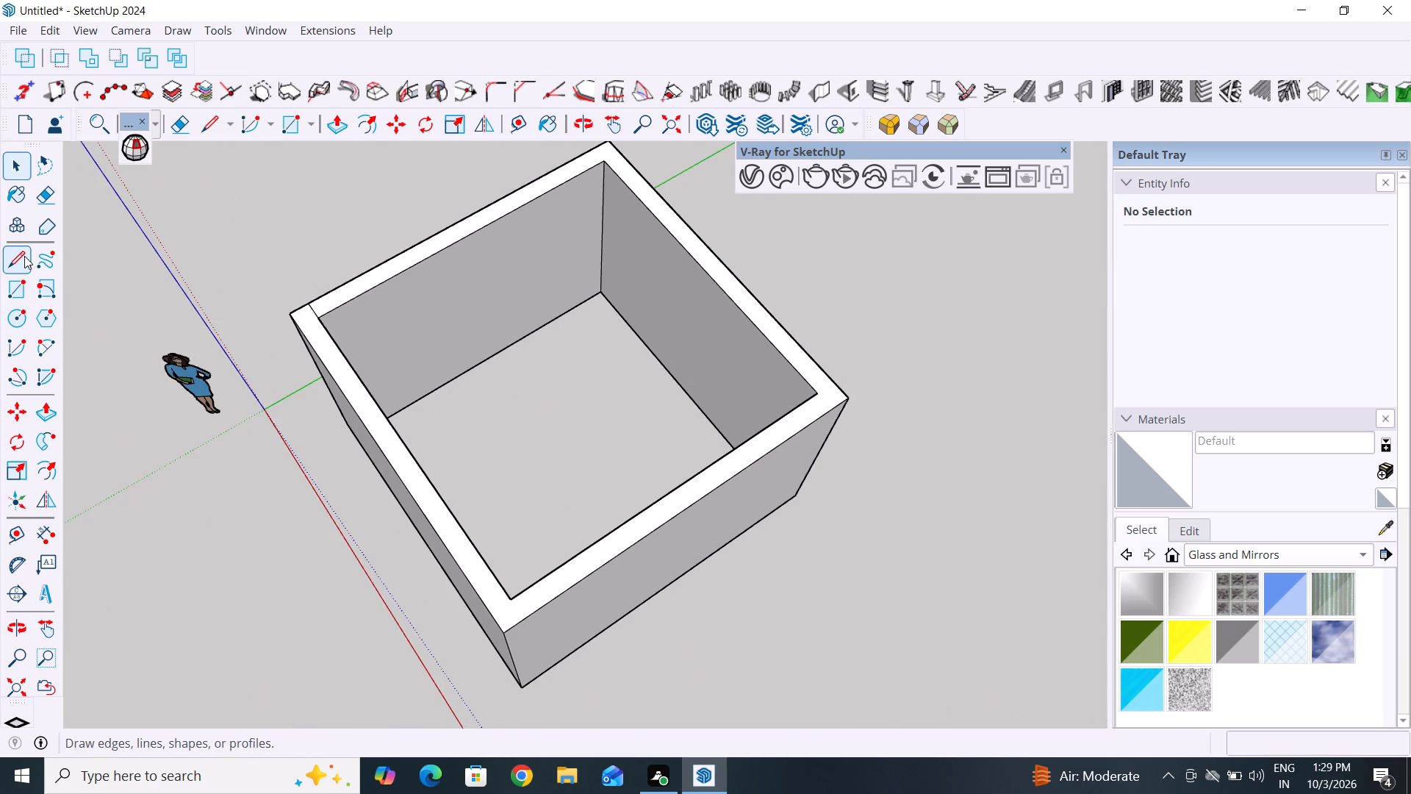
pyautogui.click(814, 396)
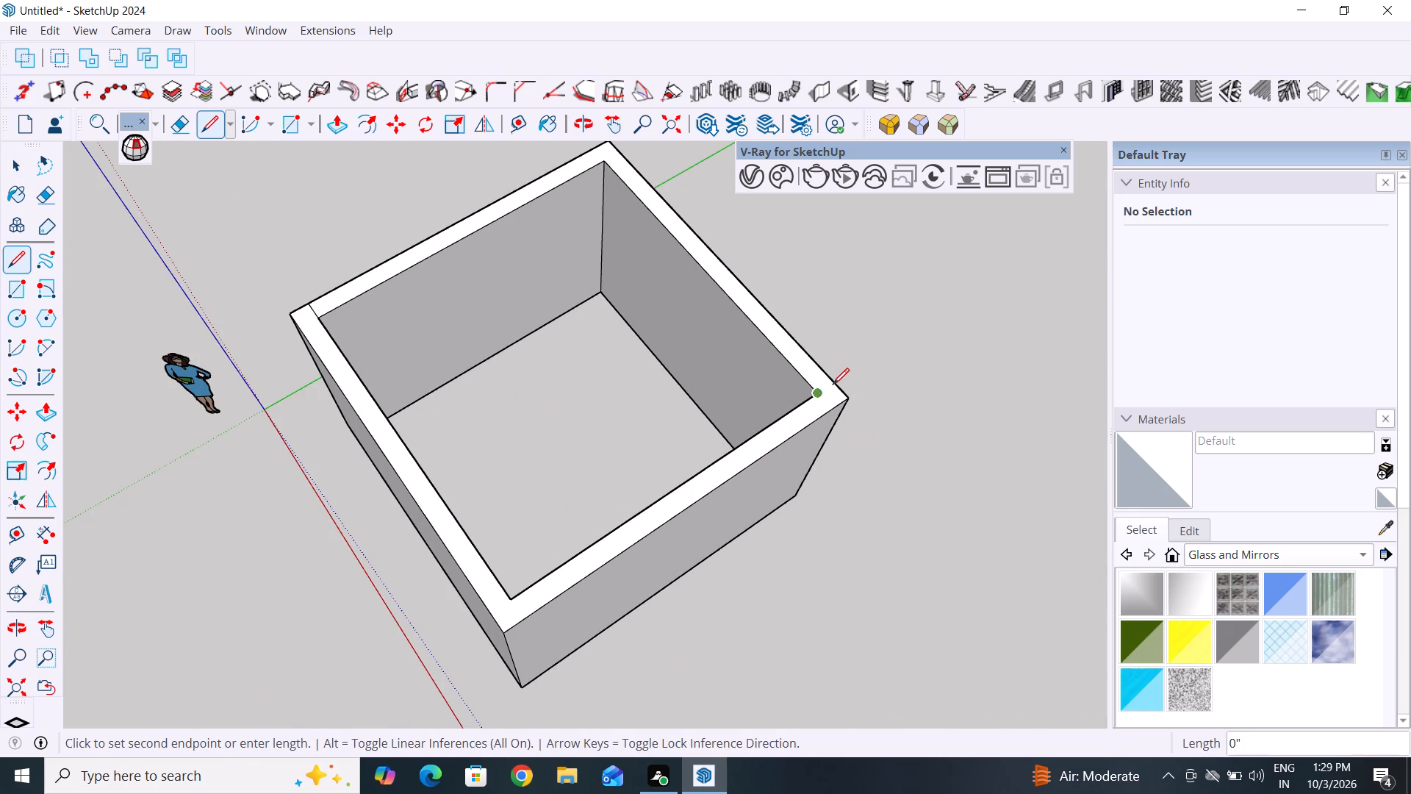
pyautogui.click(836, 383)
pyautogui.press('space')
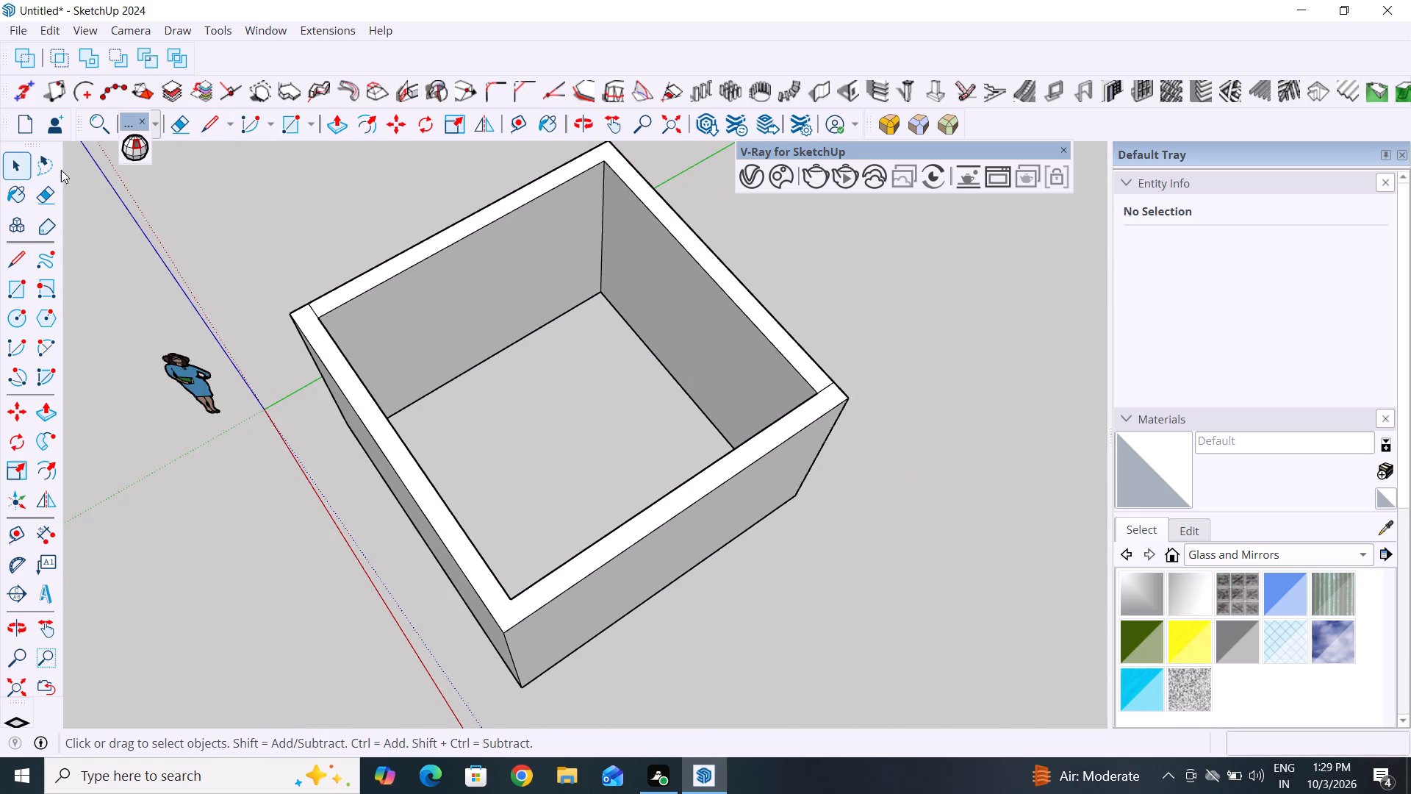
pyautogui.click(19, 167)
pyautogui.click(101, 290)
# Draw a 10" line across the walls' underside from the inner corner nearest the origin to the side wall's outer edge.
pyautogui.moveTo(531, 530); pyautogui.dragTo(633, 330, button='middle')
pyautogui.scroll(1, 531, 530)
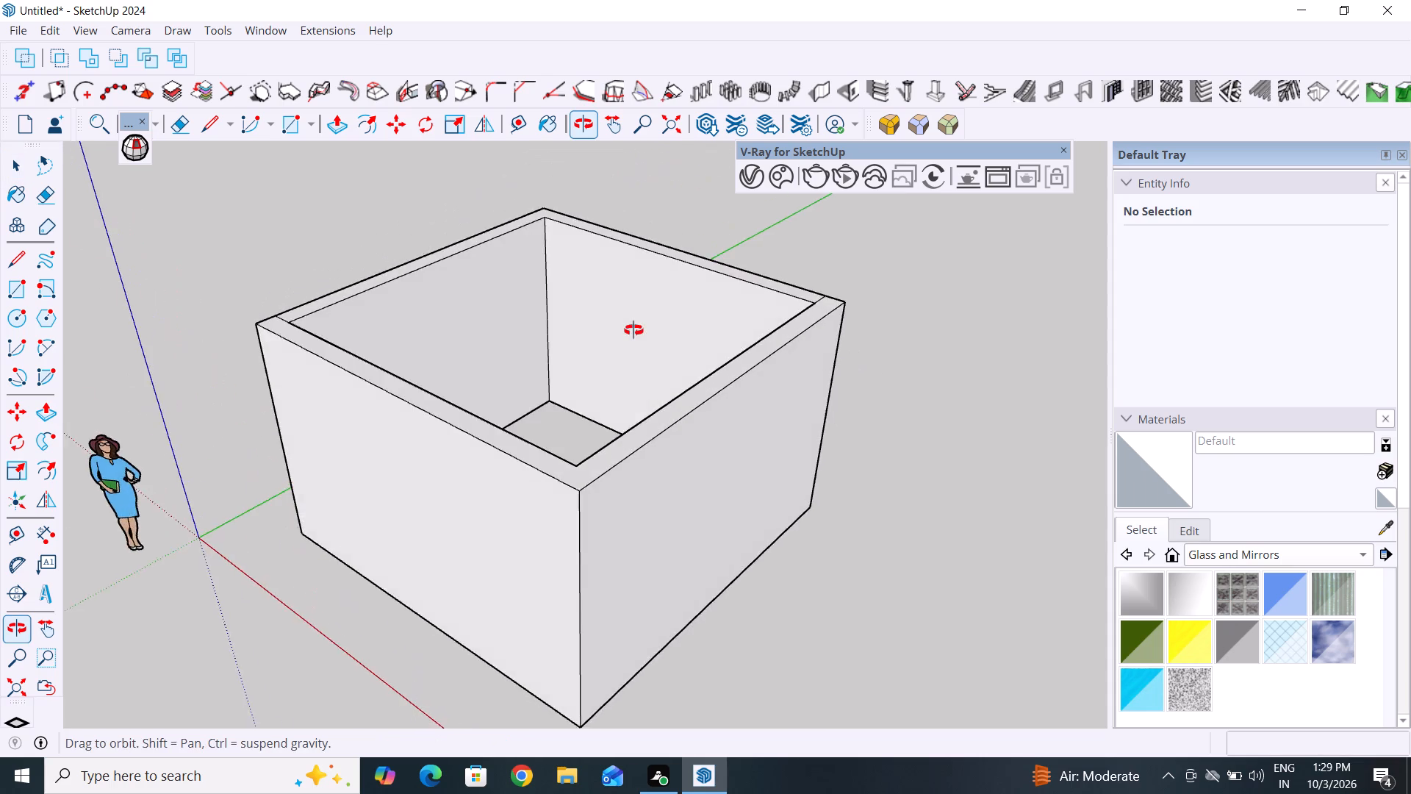
pyautogui.moveTo(633, 330); pyautogui.dragTo(669, 251, button='middle')
pyautogui.moveTo(421, 554); pyautogui.dragTo(634, 226, button='middle')
pyautogui.moveTo(398, 512); pyautogui.dragTo(409, 432, button='middle')
pyautogui.click(24, 254)
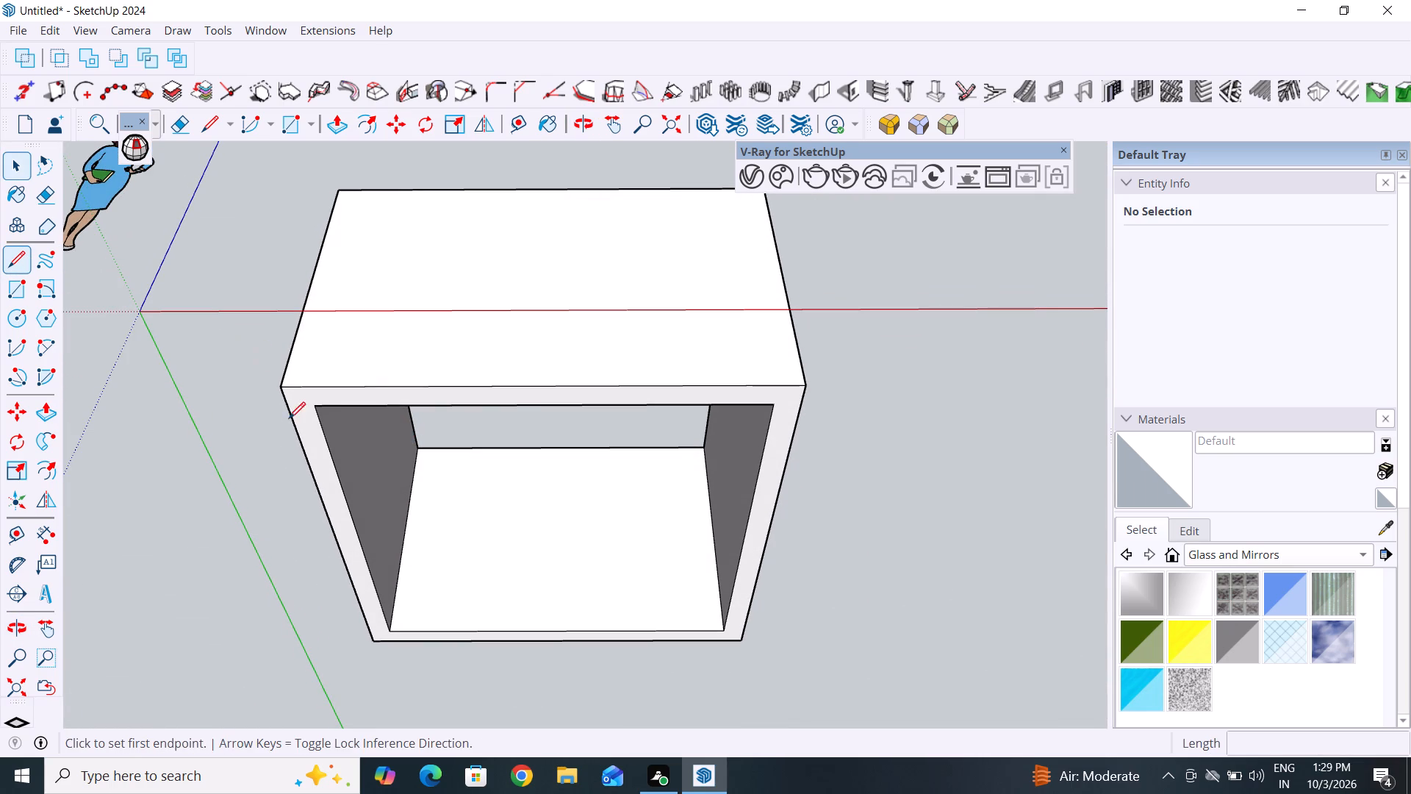
pyautogui.click(315, 407)
pyautogui.click(290, 406)
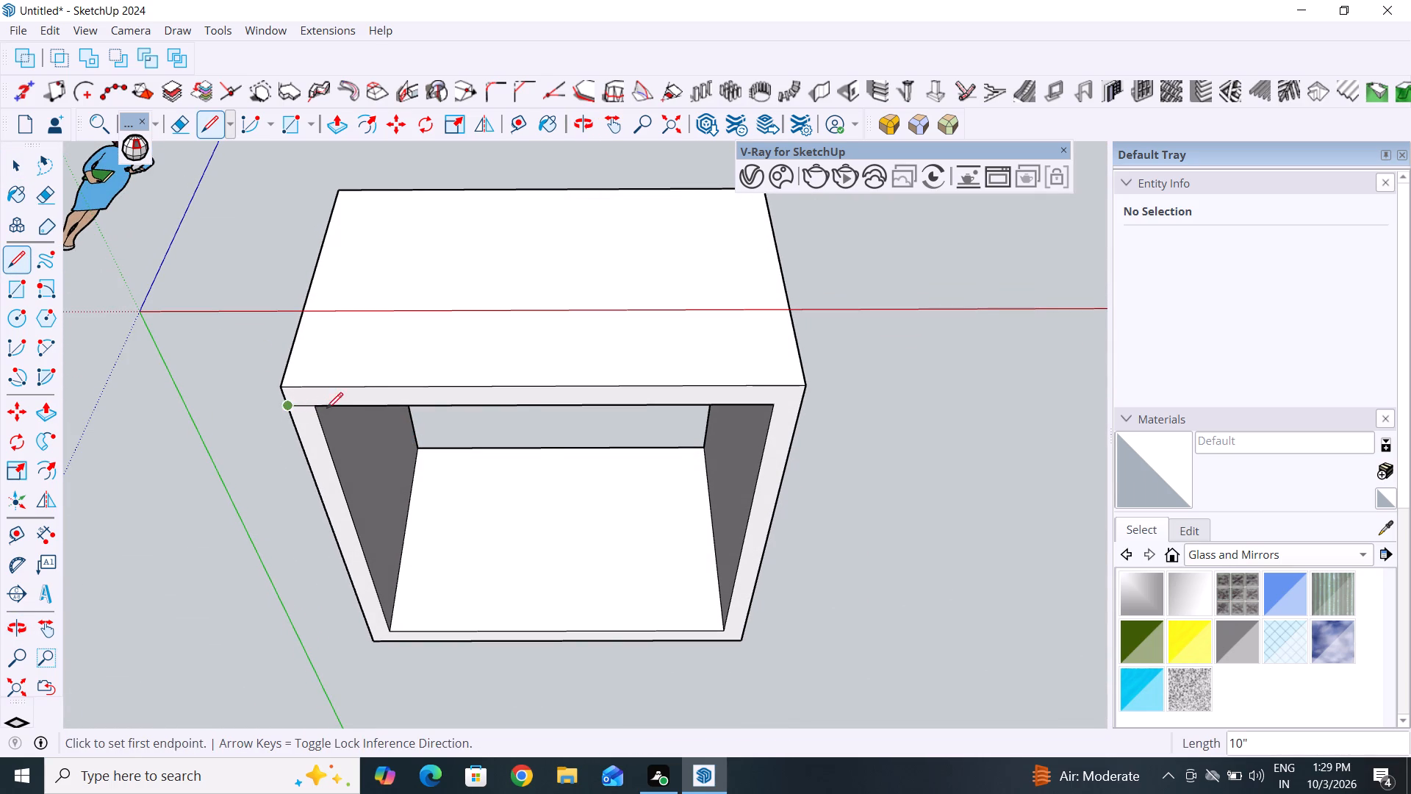
pyautogui.press('space')
# Draw a 10" line across the walls' underside from the inner corner diagonally opposite the origin to the back wall's outer edge.
pyautogui.scroll(-9, 300, 429)
pyautogui.moveTo(514, 487); pyautogui.dragTo(445, 687, button='middle')
pyautogui.moveTo(519, 438); pyautogui.dragTo(440, 701, button='middle')
pyautogui.moveTo(546, 521); pyautogui.dragTo(545, 486, button='middle')
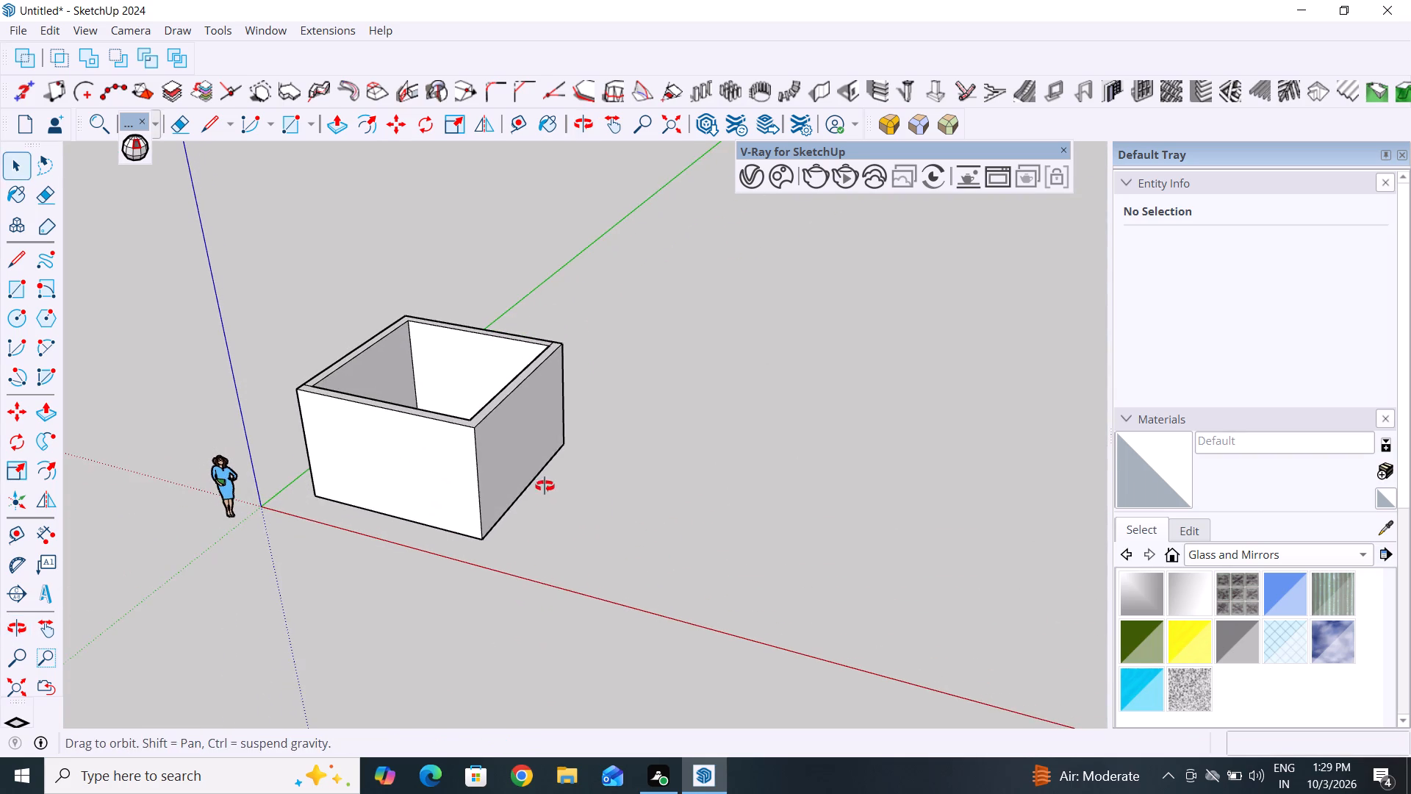
pyautogui.moveTo(545, 486); pyautogui.dragTo(368, 185, button='middle')
pyautogui.scroll(3, 481, 498)
pyautogui.scroll(8, 622, 546)
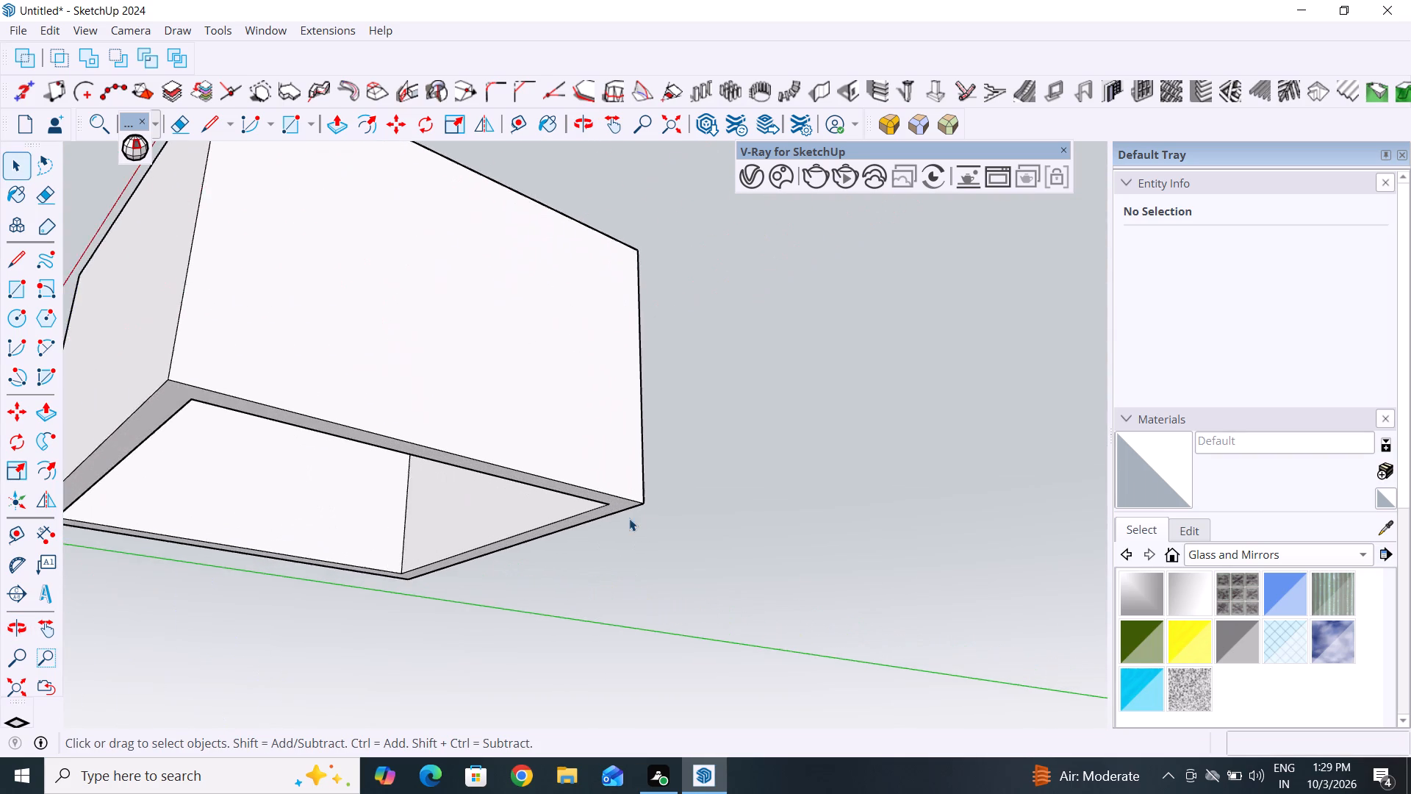
pyautogui.scroll(2, 629, 518)
pyautogui.moveTo(614, 518); pyautogui.dragTo(664, 432, button='middle')
pyautogui.click(24, 259)
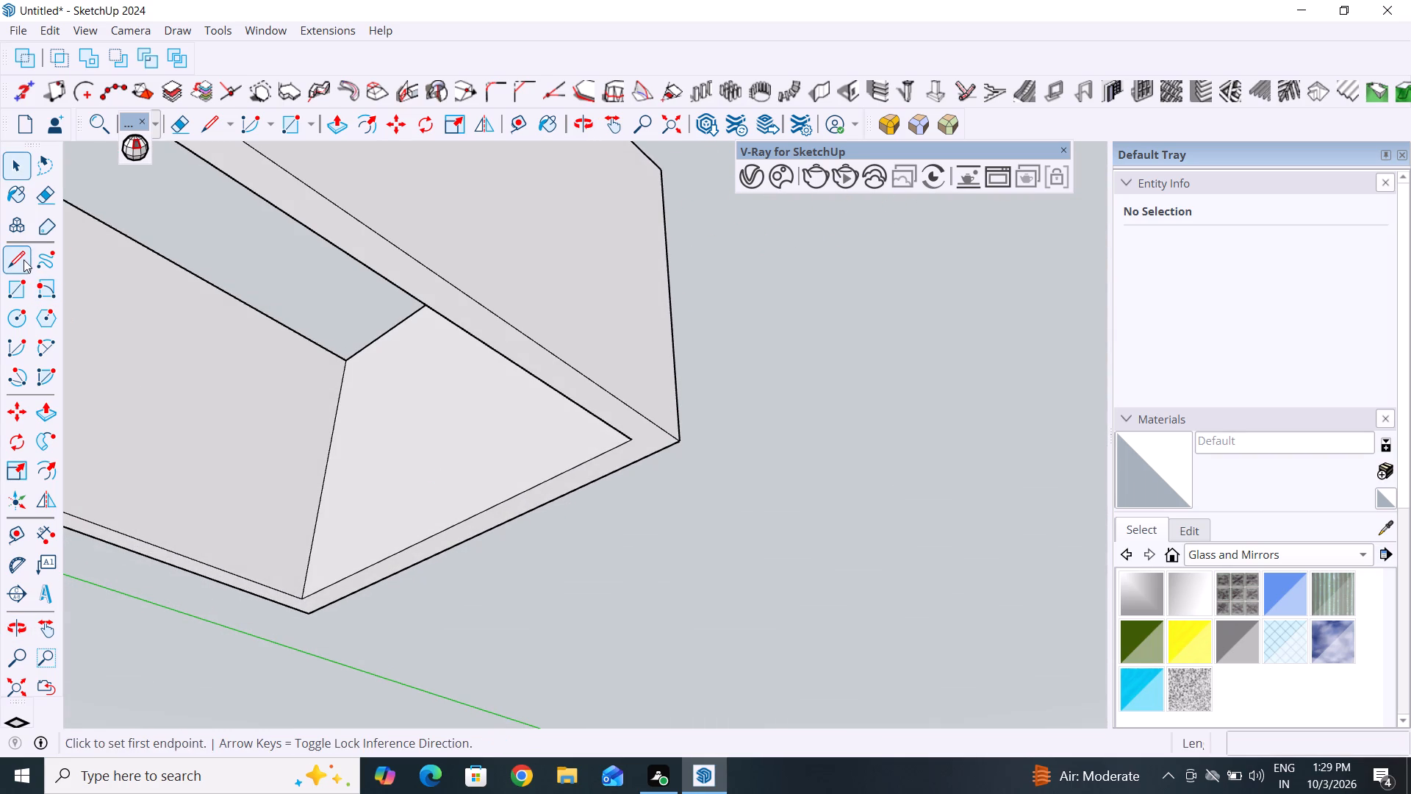
pyautogui.click(633, 440)
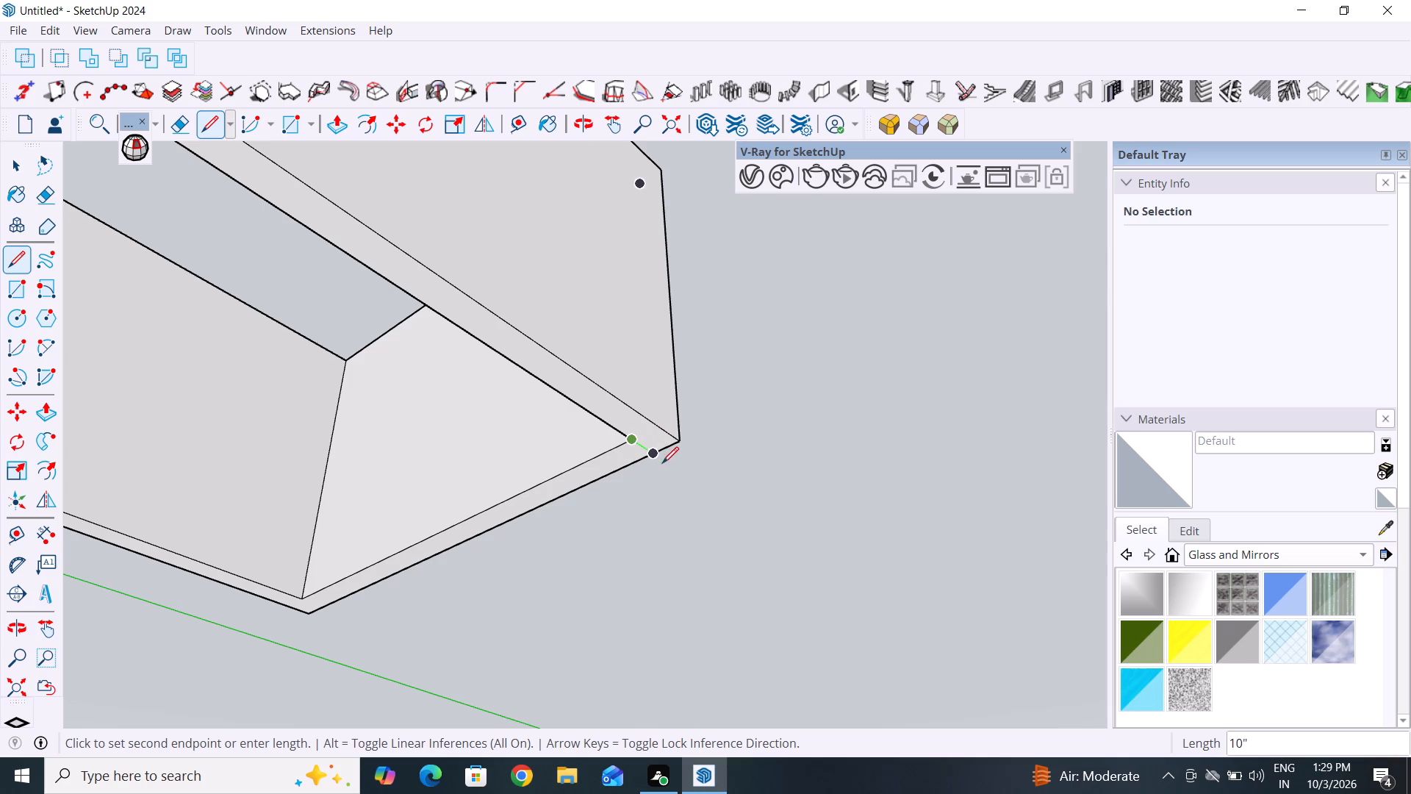
pyautogui.click(653, 455)
pyautogui.click(10, 168)
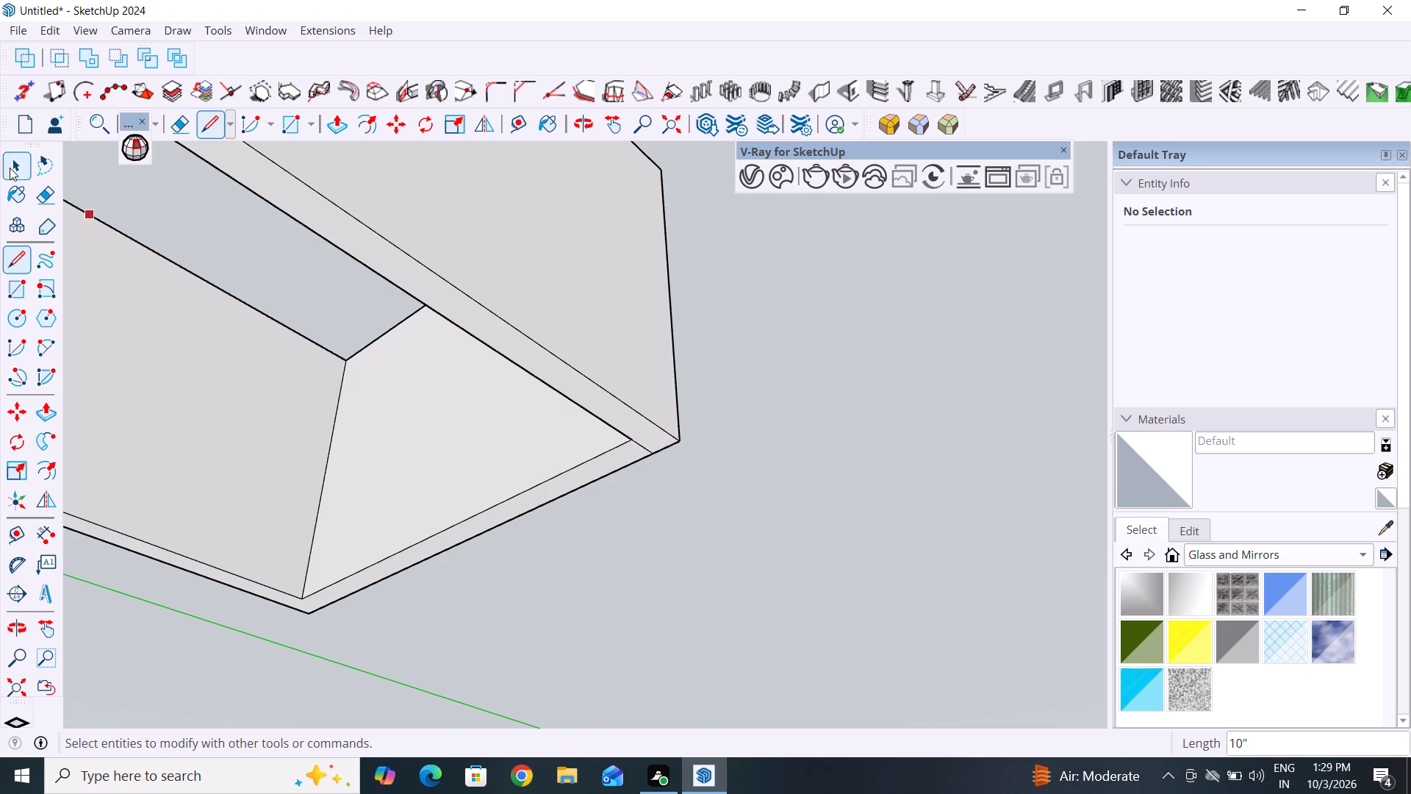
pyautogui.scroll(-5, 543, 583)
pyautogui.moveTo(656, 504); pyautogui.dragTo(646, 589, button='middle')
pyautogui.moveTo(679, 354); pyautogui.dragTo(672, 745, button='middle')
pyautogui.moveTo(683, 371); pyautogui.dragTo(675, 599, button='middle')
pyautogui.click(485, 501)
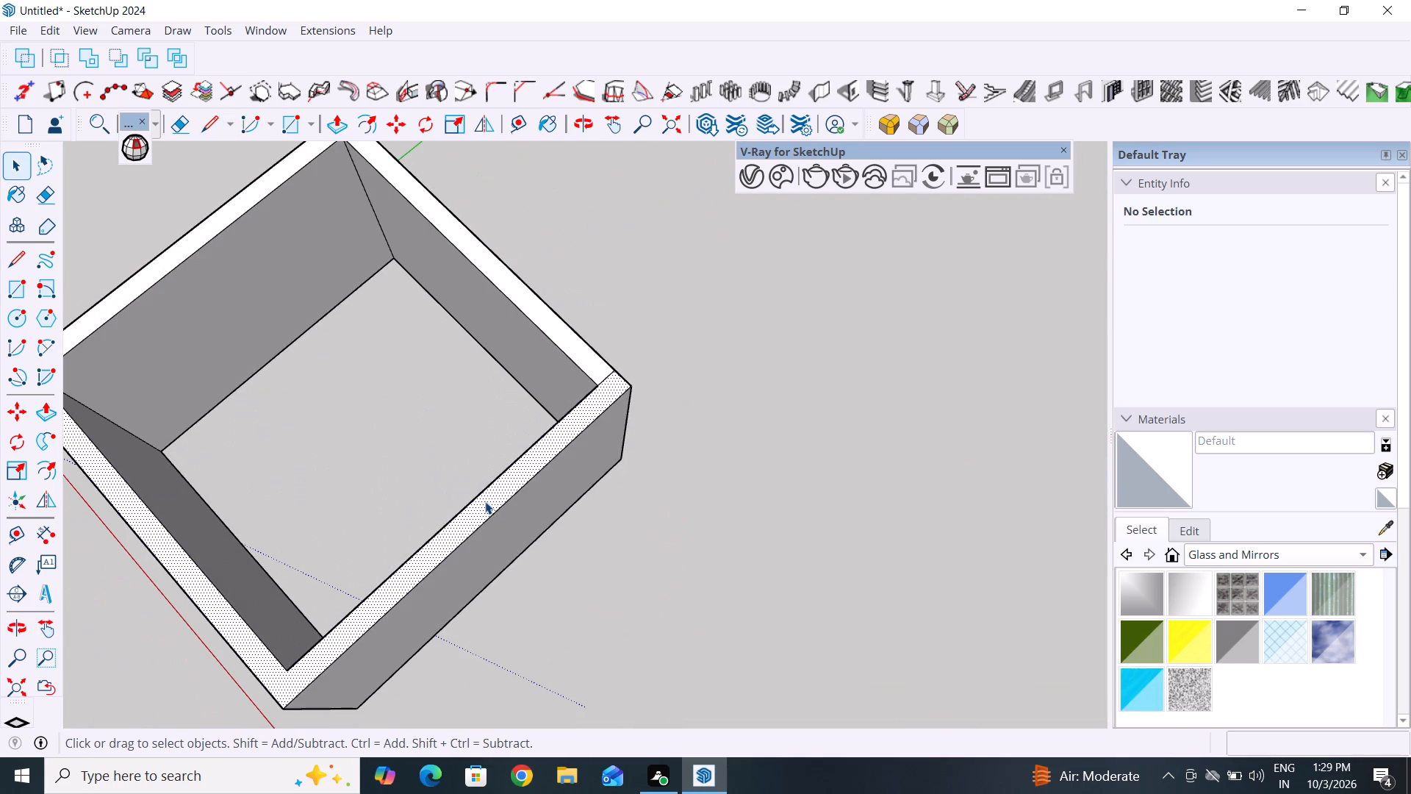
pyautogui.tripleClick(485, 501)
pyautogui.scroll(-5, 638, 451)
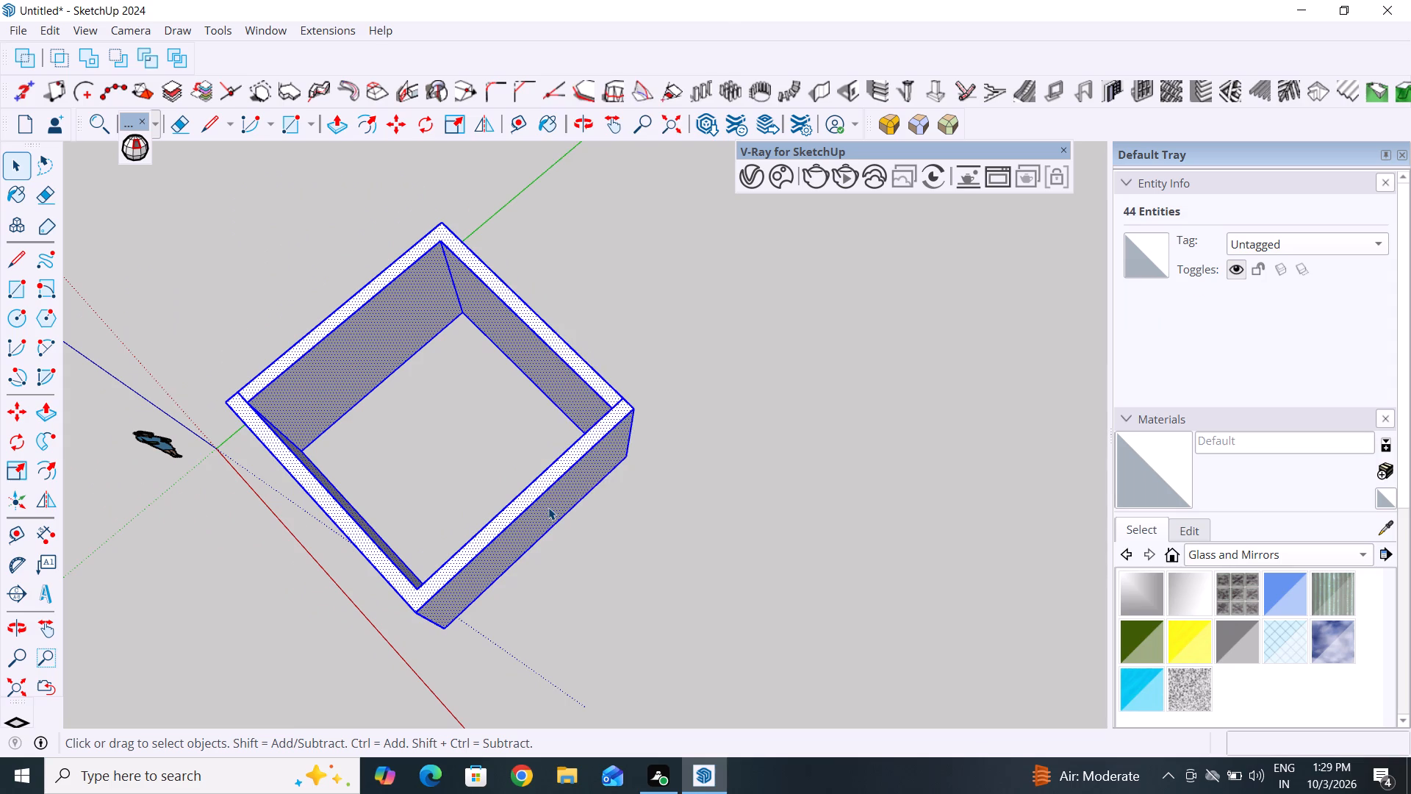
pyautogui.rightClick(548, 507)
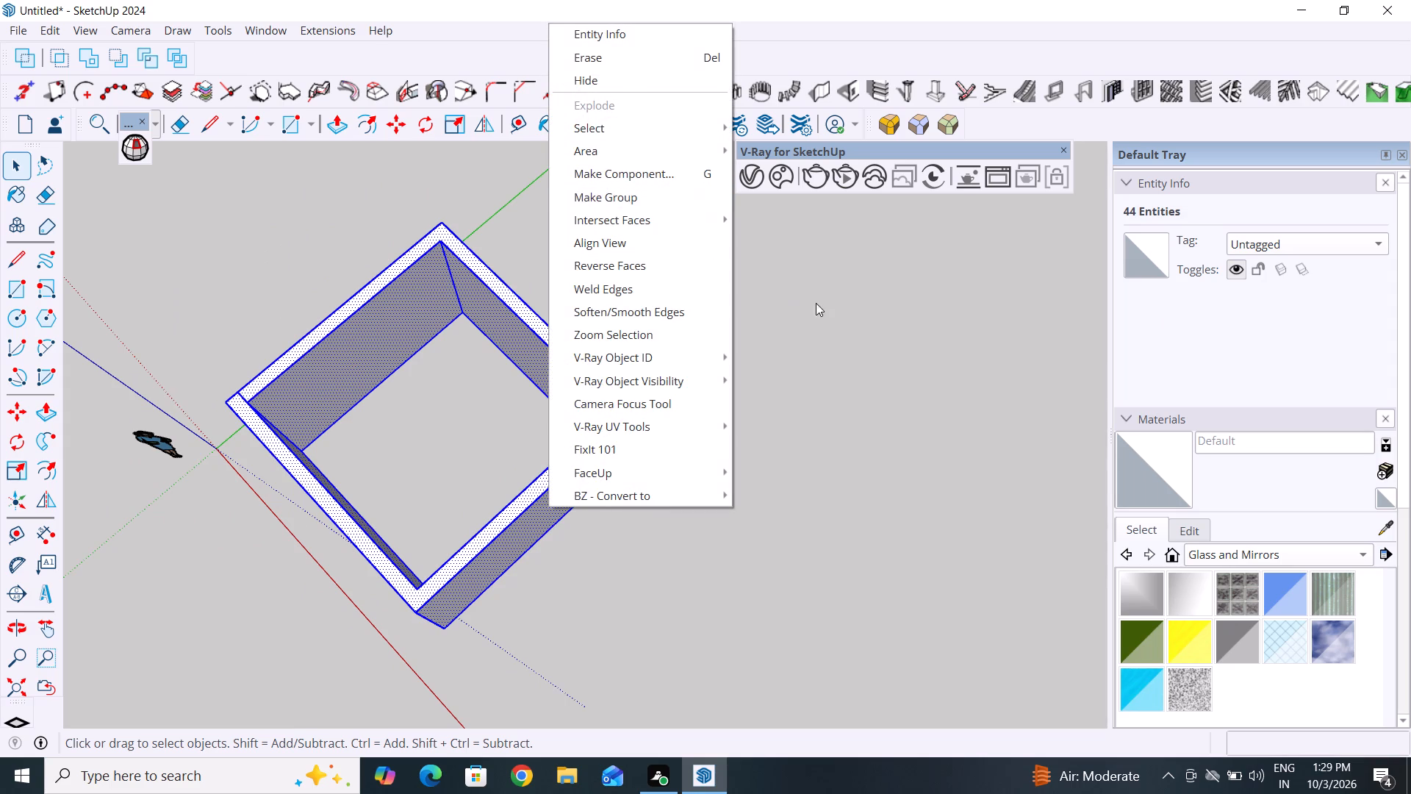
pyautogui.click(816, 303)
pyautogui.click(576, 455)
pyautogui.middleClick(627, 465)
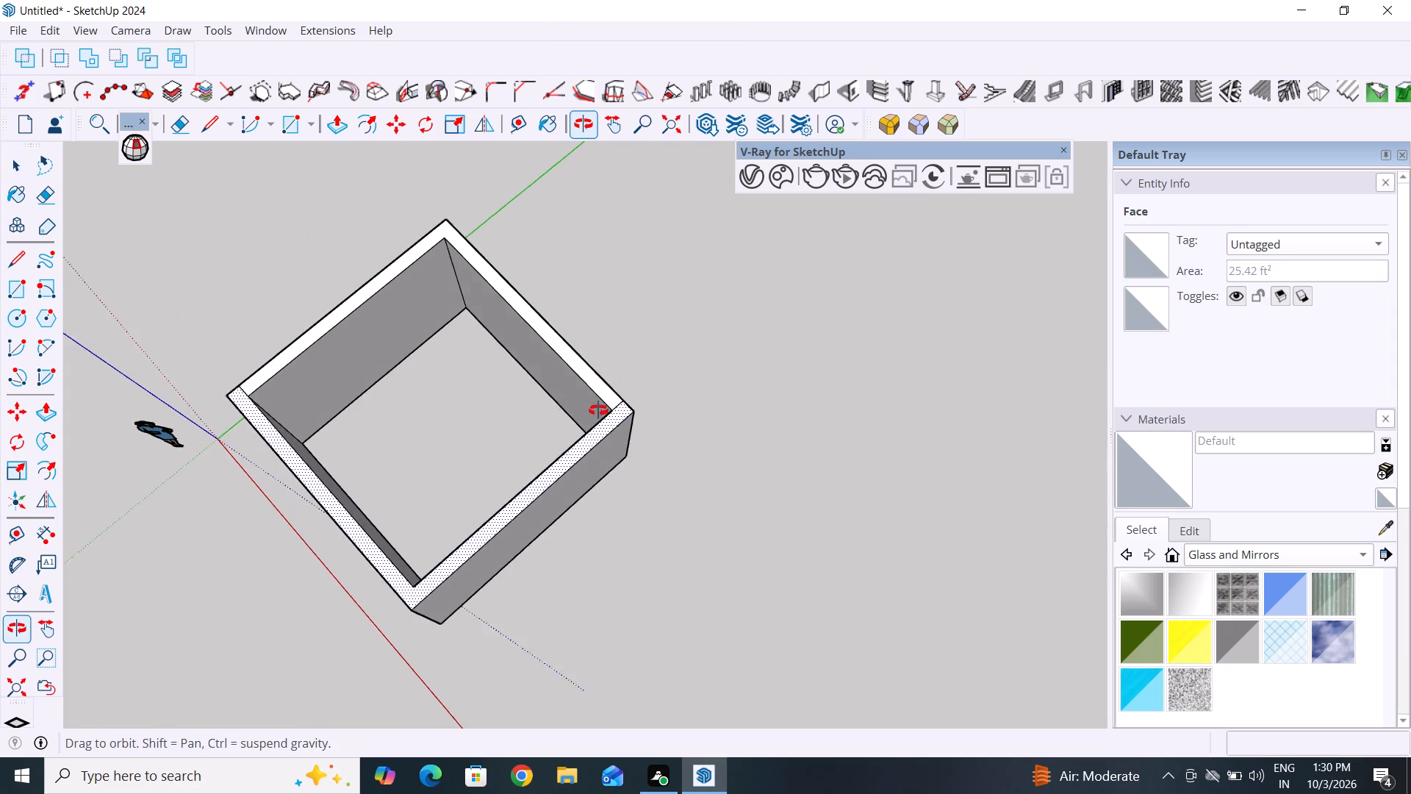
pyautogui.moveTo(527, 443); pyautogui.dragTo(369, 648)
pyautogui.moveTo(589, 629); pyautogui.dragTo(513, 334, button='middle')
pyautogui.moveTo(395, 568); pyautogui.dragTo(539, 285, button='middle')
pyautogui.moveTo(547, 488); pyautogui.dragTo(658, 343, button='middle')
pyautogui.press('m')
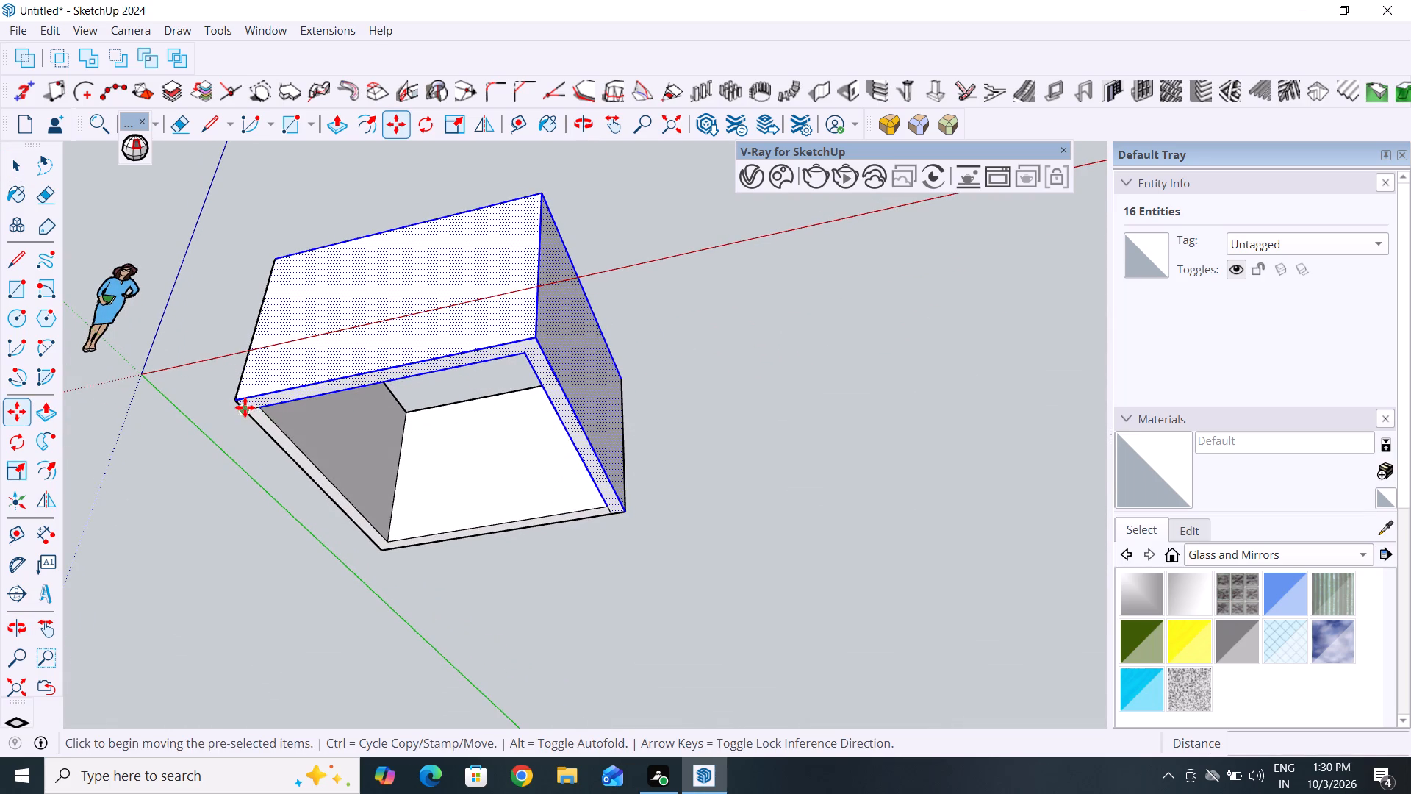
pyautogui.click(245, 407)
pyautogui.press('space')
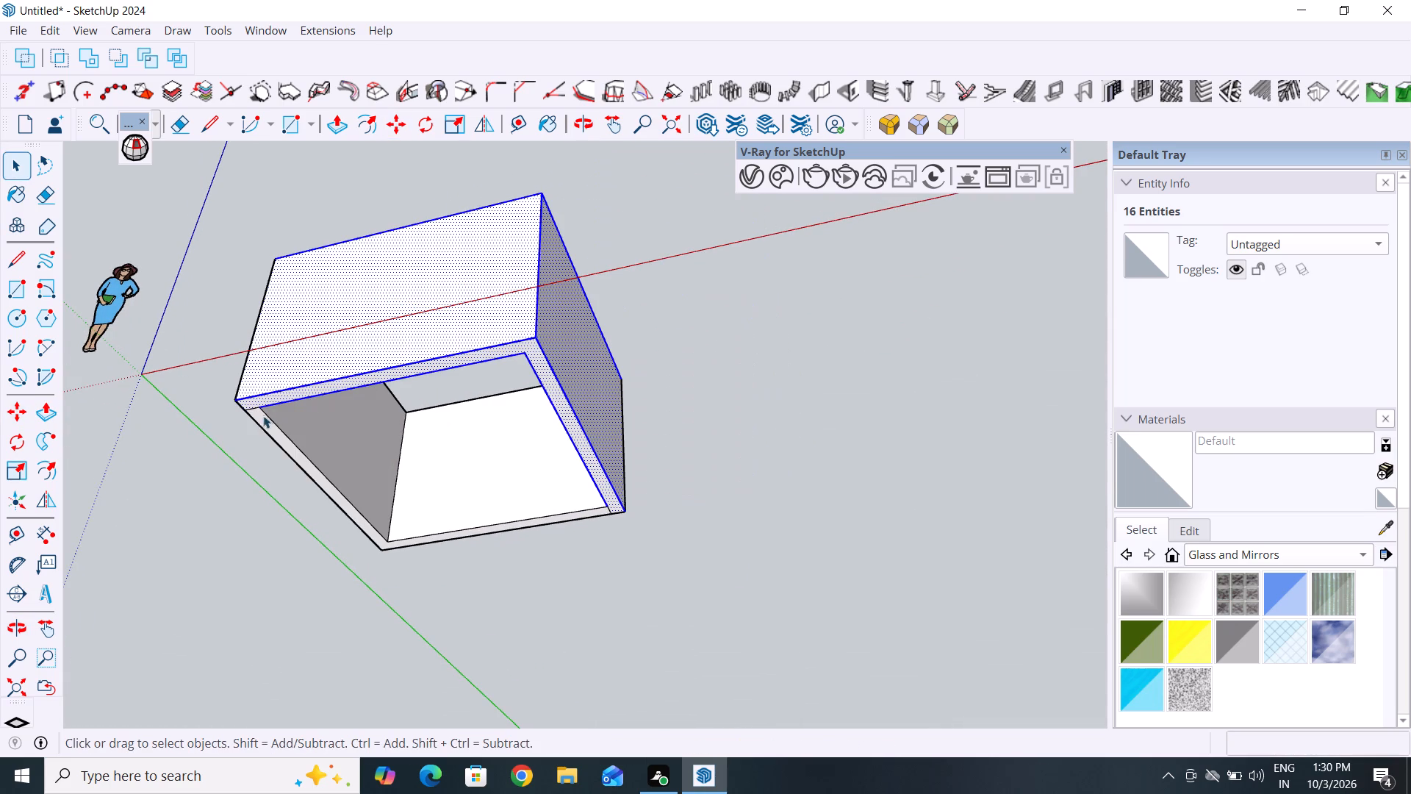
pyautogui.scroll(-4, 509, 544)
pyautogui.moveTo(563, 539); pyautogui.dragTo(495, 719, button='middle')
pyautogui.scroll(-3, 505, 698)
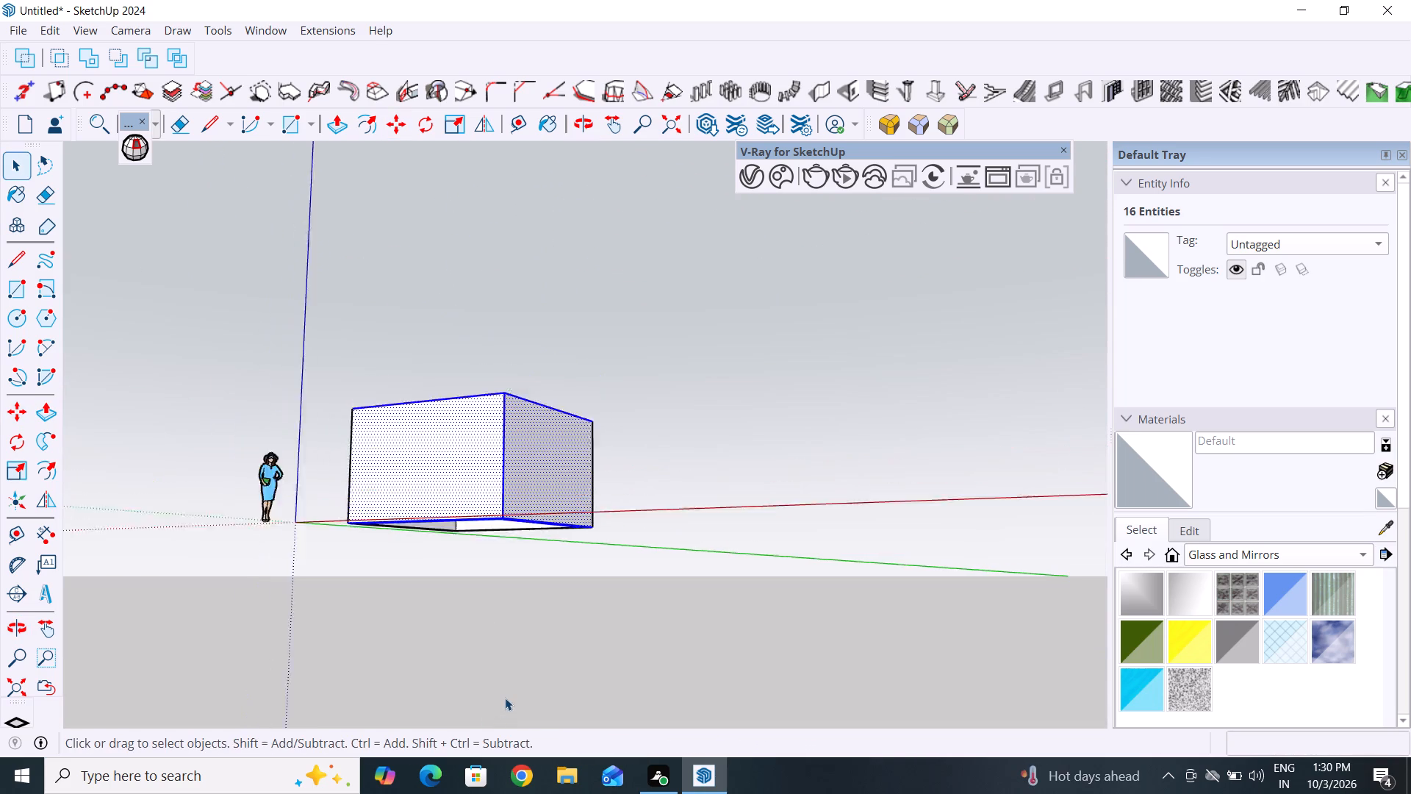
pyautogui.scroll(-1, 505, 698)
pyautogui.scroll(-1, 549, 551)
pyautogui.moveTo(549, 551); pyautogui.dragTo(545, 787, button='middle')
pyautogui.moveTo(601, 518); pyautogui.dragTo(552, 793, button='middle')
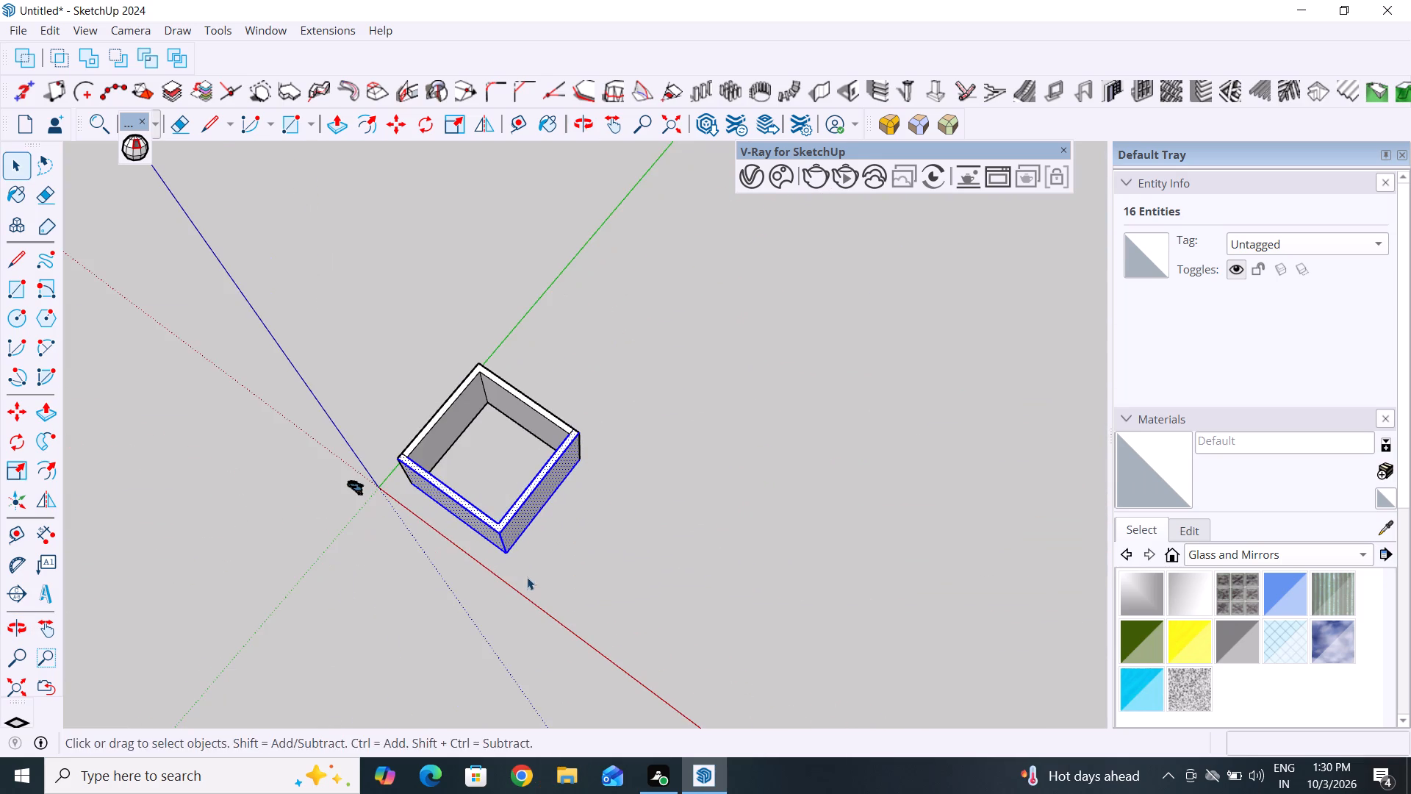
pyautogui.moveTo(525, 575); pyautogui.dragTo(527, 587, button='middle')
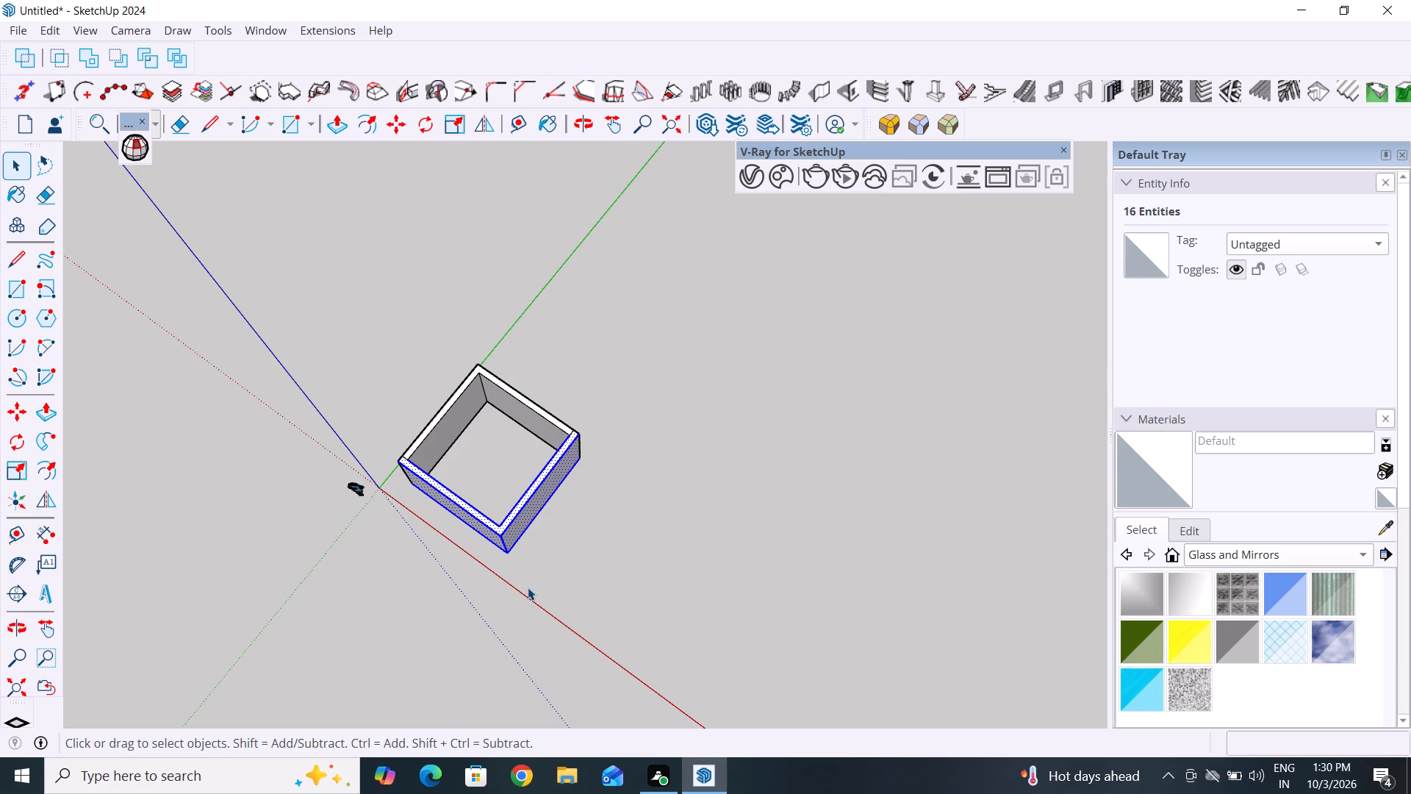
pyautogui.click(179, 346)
# Copy the two adjoining walls between the cut lines as an L-shaped piece and place it clear of the box.
pyautogui.scroll(4, 604, 587)
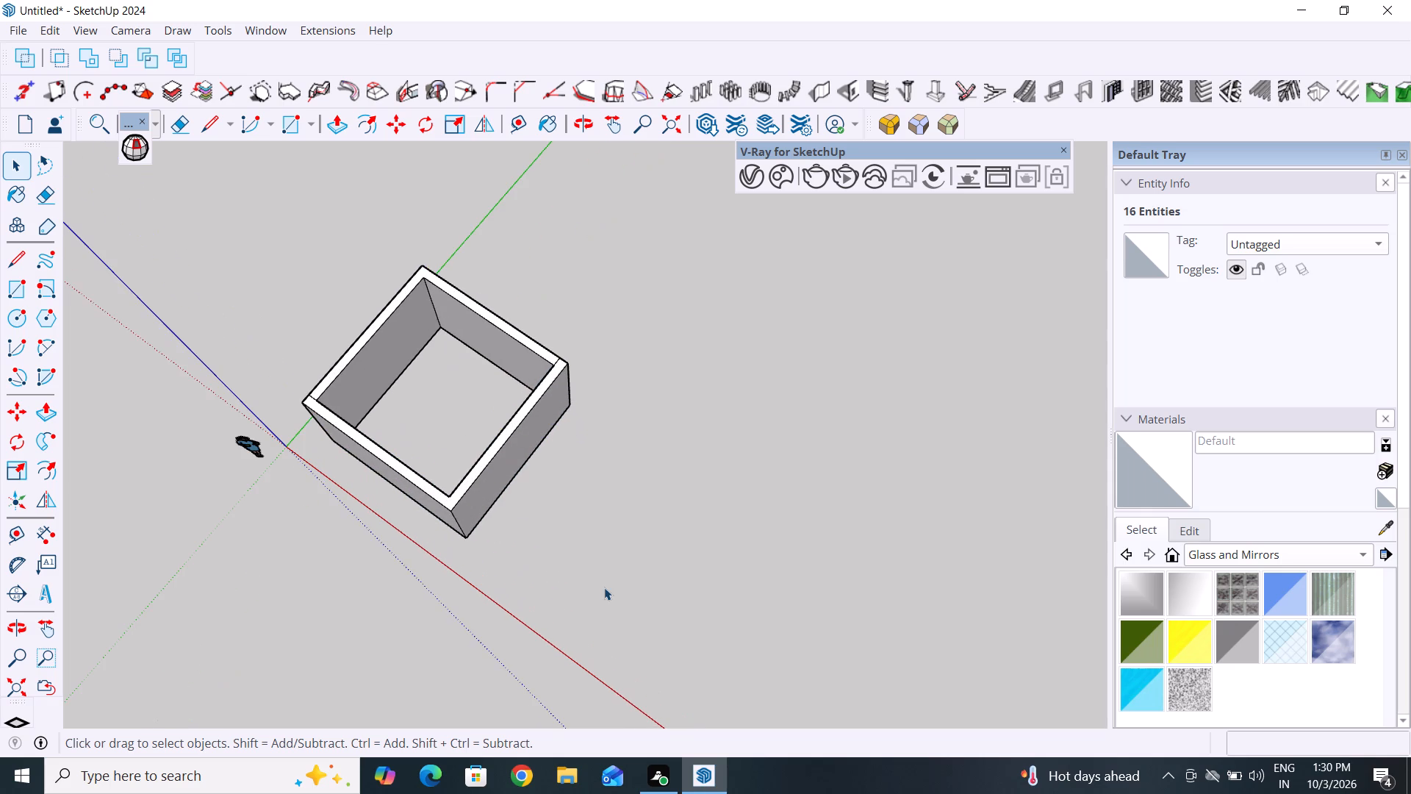
pyautogui.moveTo(562, 462); pyautogui.dragTo(441, 555)
pyautogui.moveTo(619, 525); pyautogui.dragTo(553, 590, button='middle')
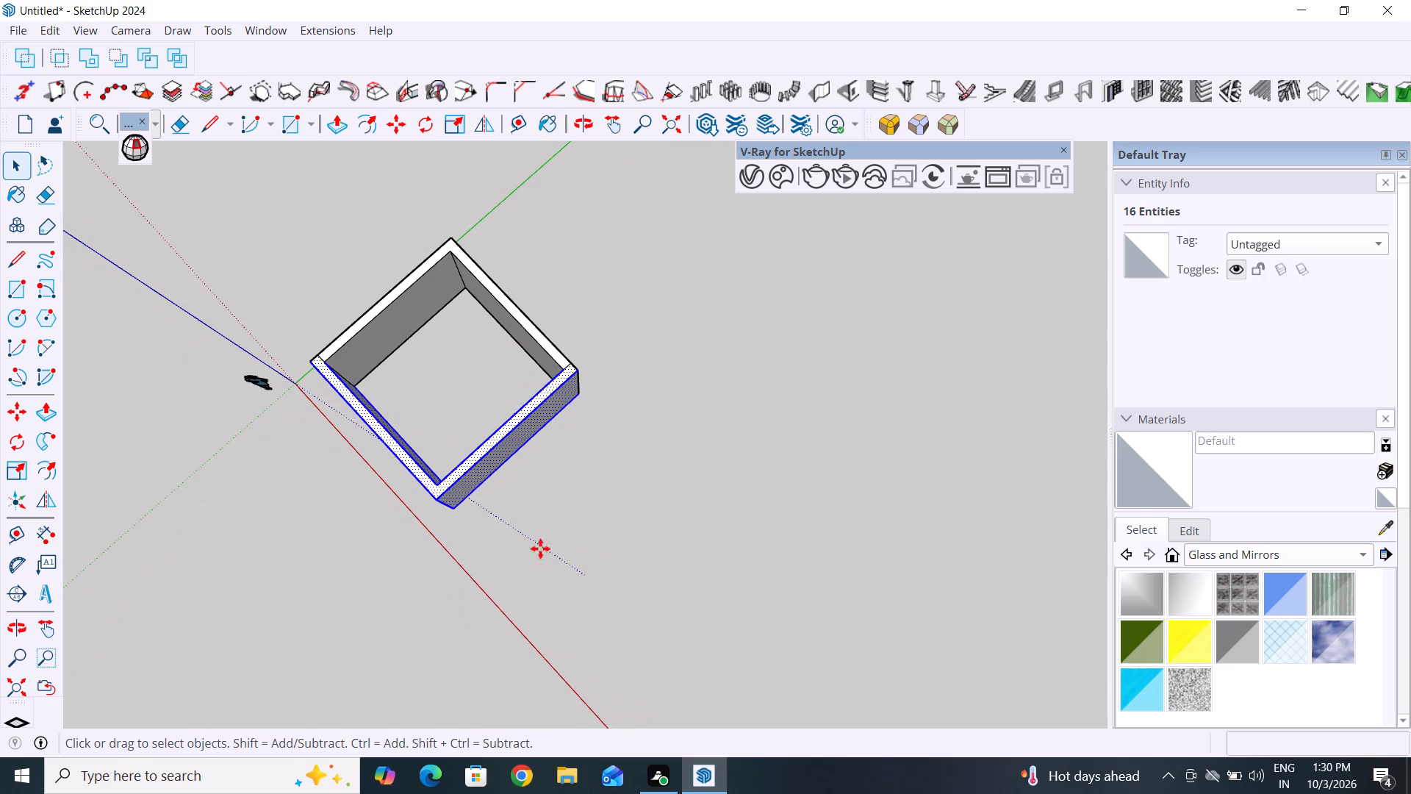
pyautogui.press('m')
pyautogui.doubleClick(457, 509)
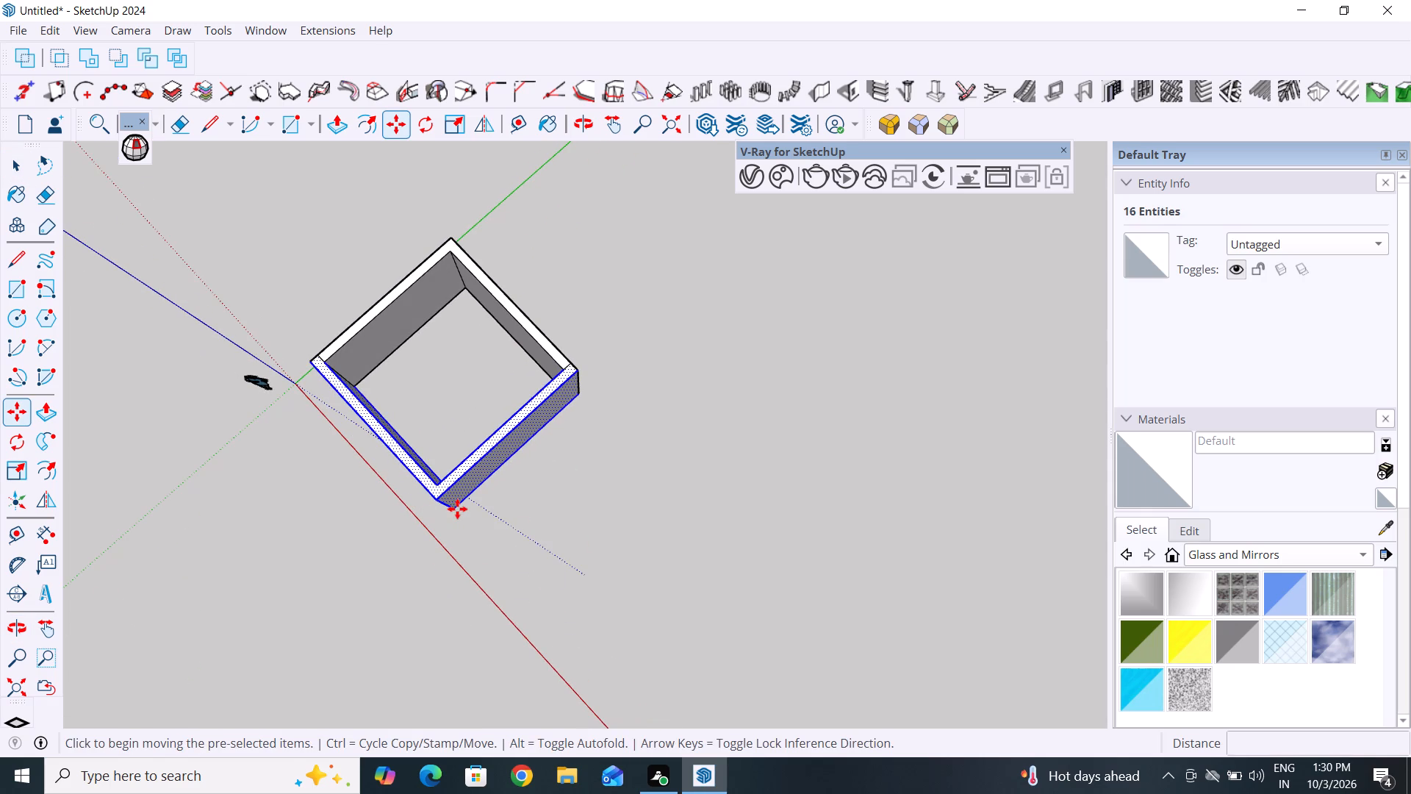
pyautogui.click(853, 451)
pyautogui.moveTo(647, 537); pyautogui.dragTo(615, 560, button='middle')
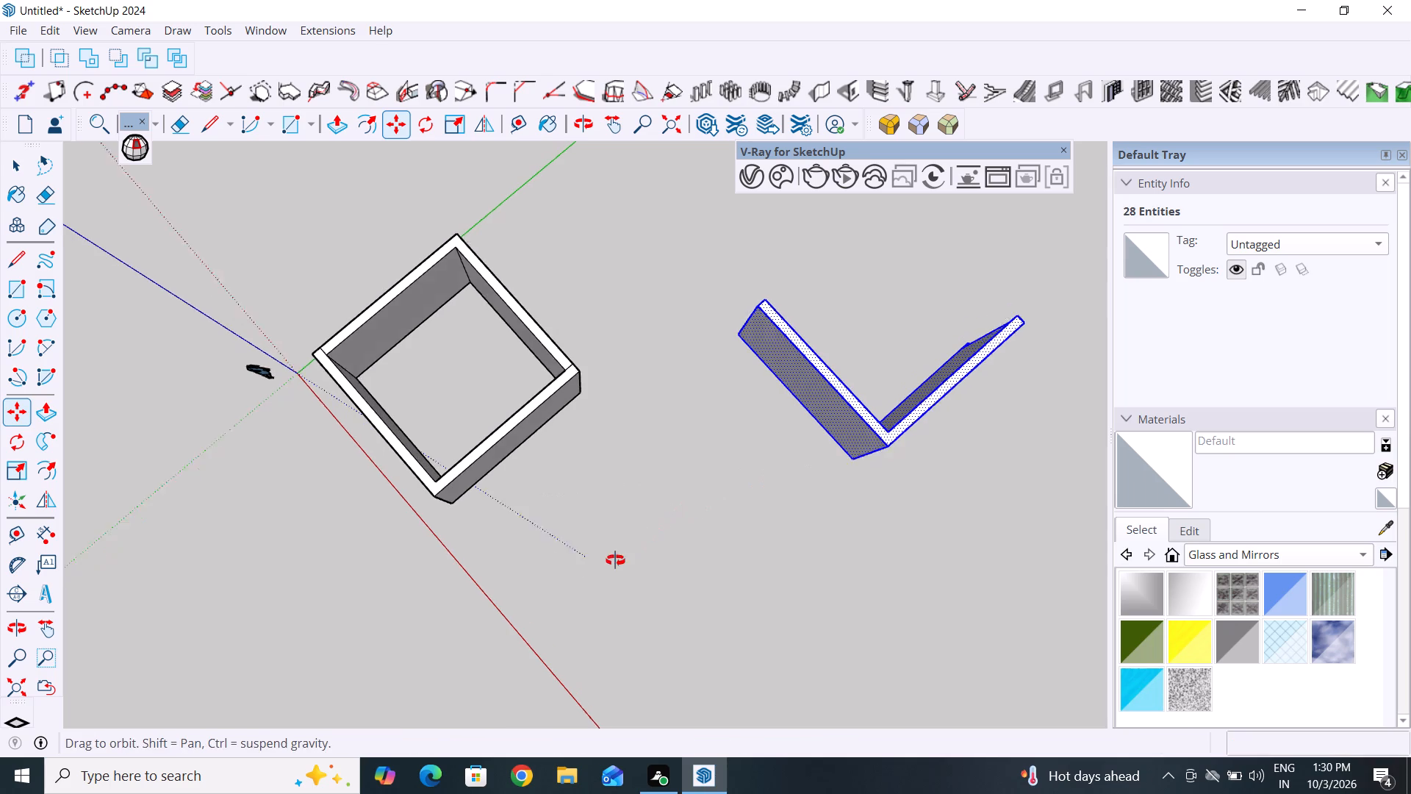
pyautogui.moveTo(615, 560); pyautogui.dragTo(615, 565, button='middle')
pyautogui.scroll(-2, 617, 549)
pyautogui.moveTo(720, 535); pyautogui.dragTo(262, 293, button='middle')
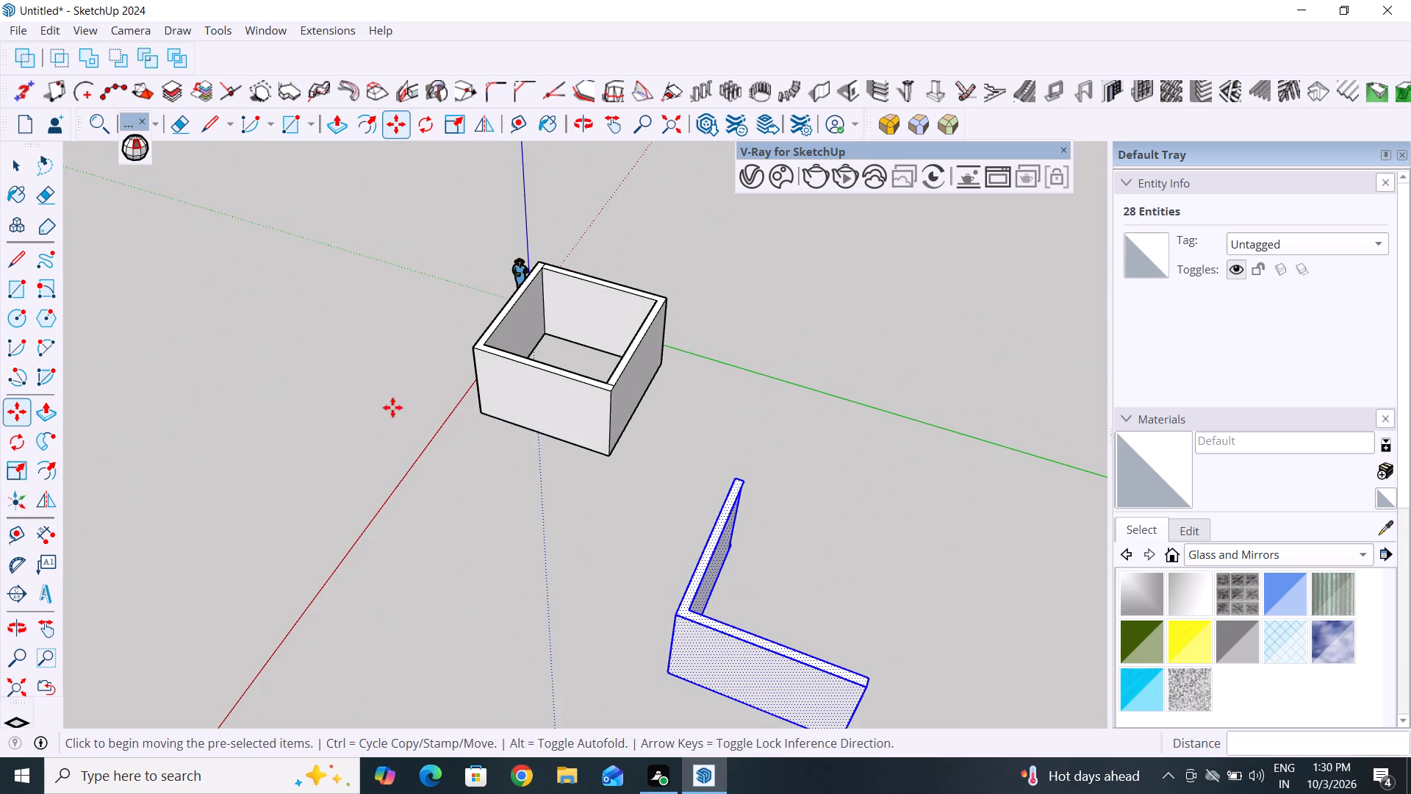
pyautogui.moveTo(569, 479); pyautogui.dragTo(83, 306, button='middle')
pyautogui.scroll(3, 240, 467)
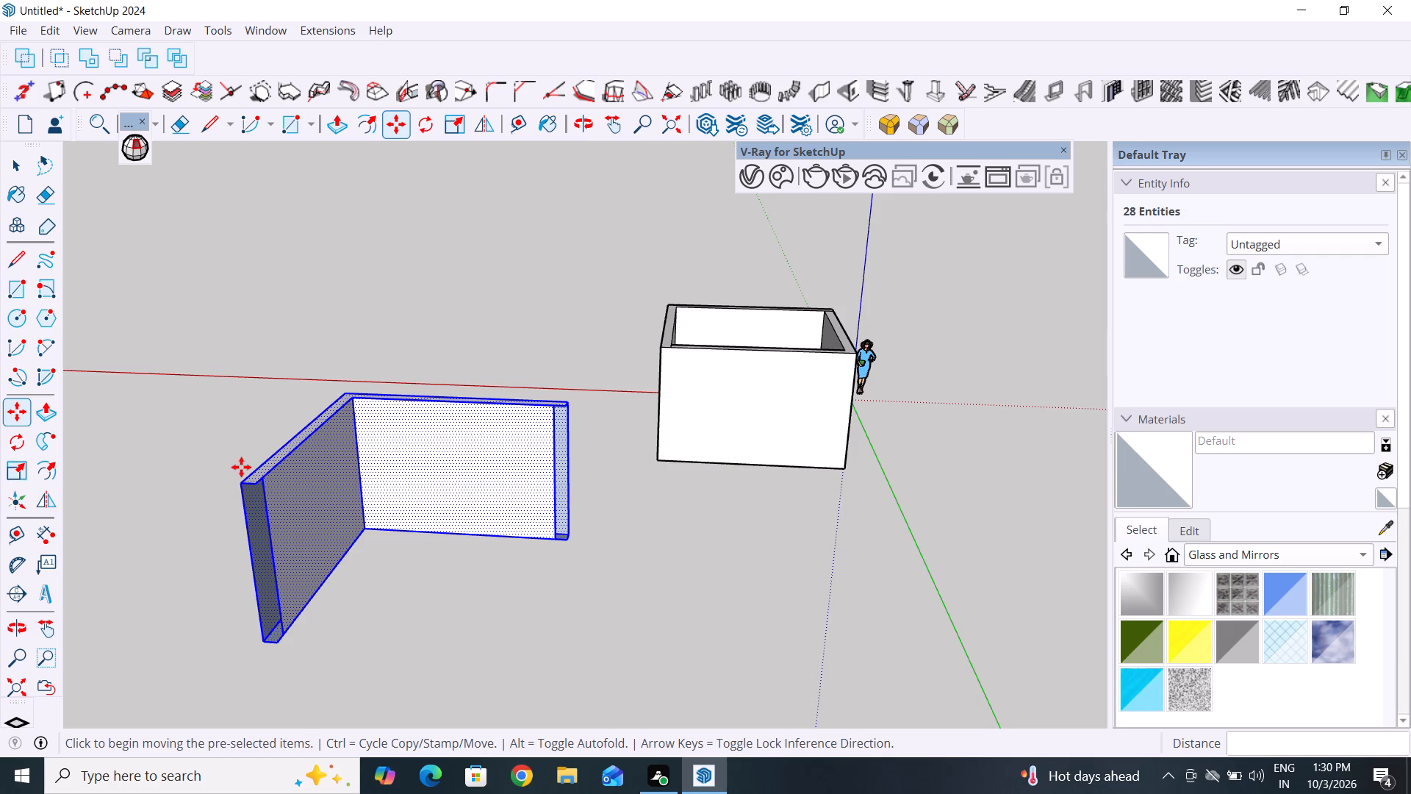
pyautogui.click(23, 167)
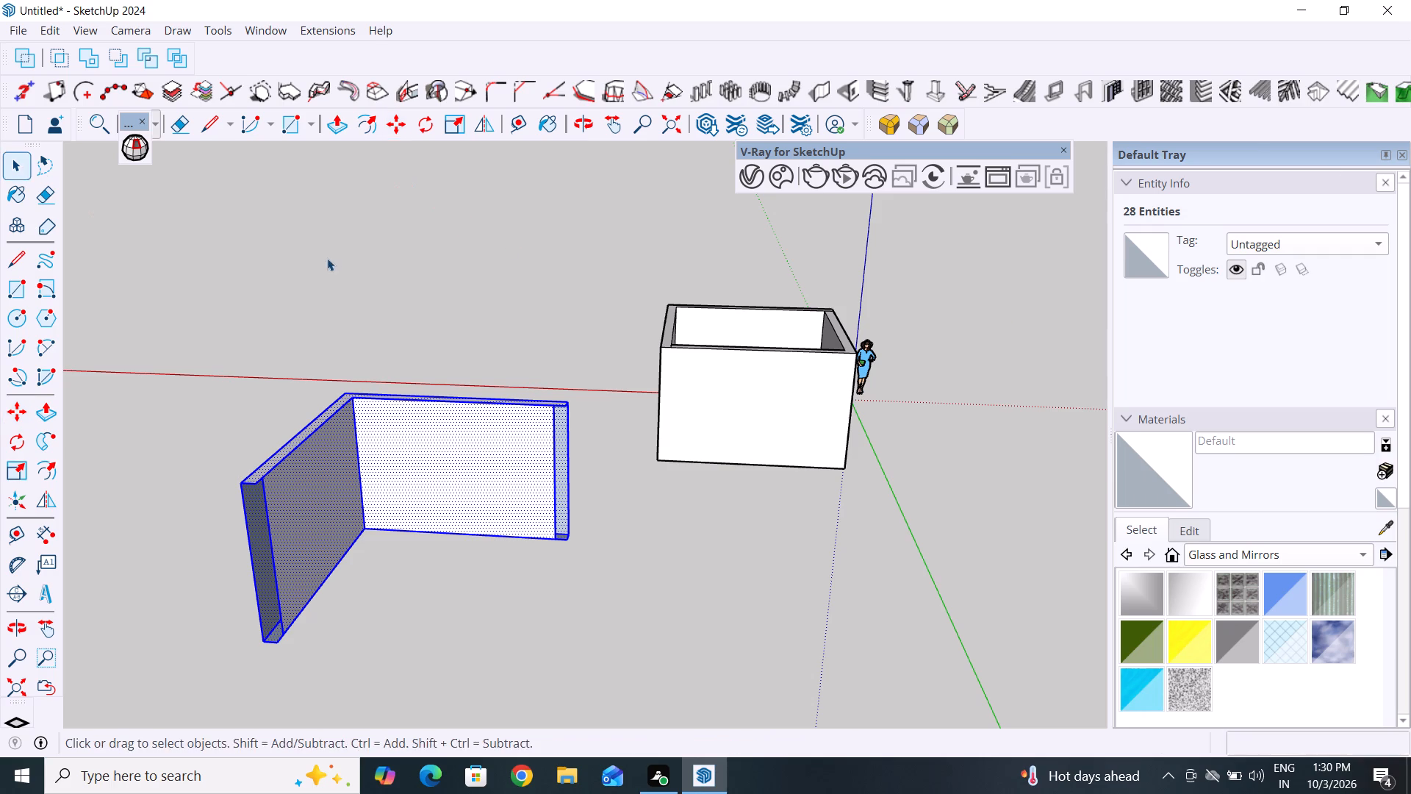
pyautogui.click(331, 258)
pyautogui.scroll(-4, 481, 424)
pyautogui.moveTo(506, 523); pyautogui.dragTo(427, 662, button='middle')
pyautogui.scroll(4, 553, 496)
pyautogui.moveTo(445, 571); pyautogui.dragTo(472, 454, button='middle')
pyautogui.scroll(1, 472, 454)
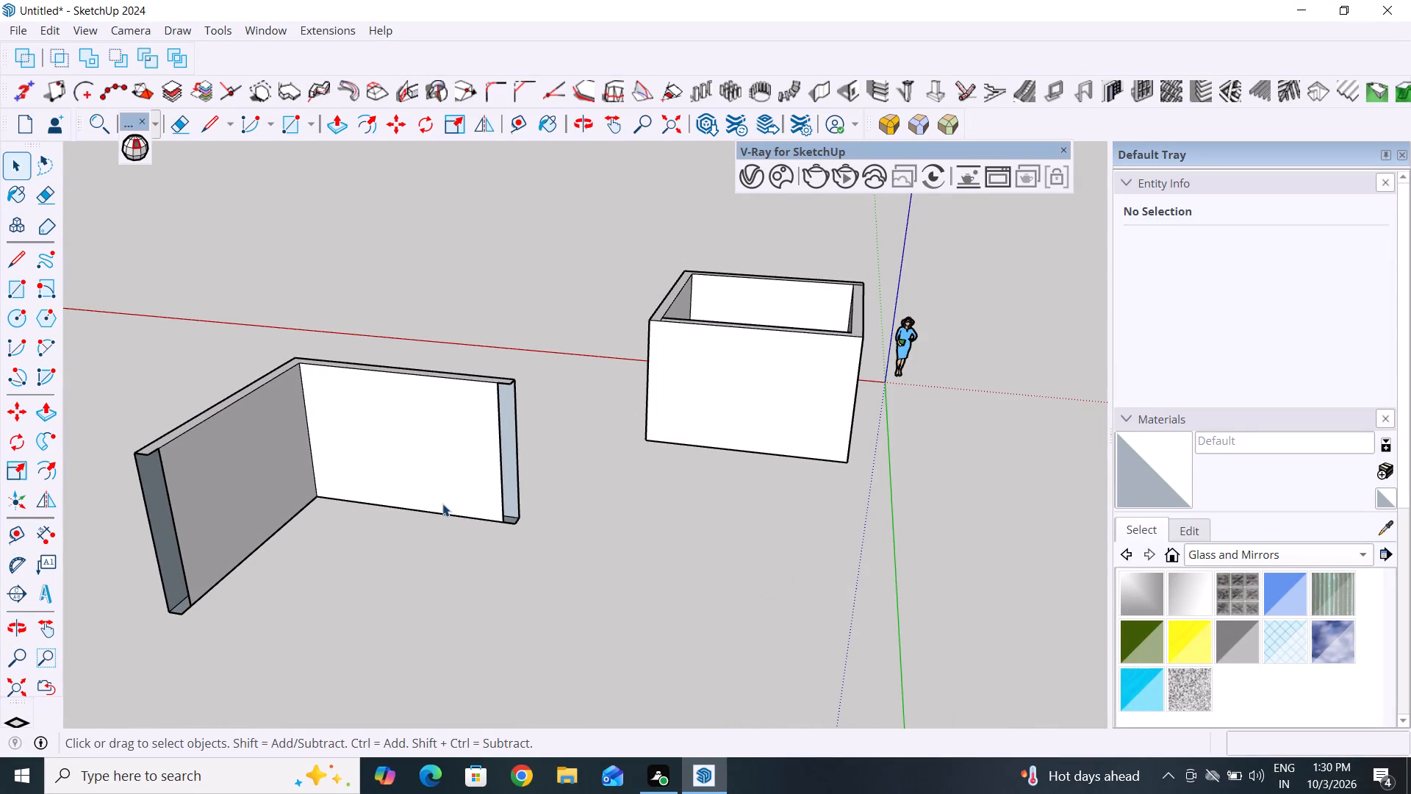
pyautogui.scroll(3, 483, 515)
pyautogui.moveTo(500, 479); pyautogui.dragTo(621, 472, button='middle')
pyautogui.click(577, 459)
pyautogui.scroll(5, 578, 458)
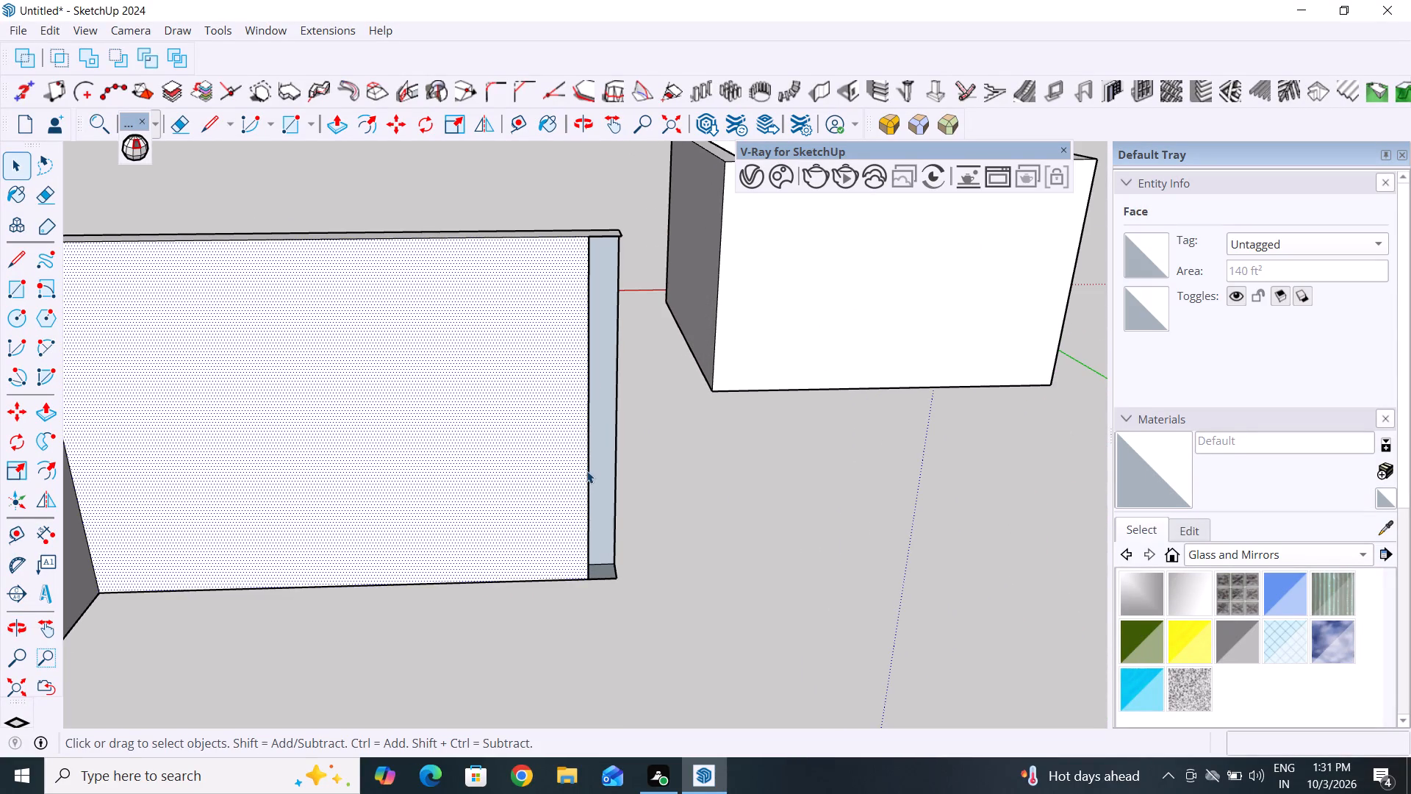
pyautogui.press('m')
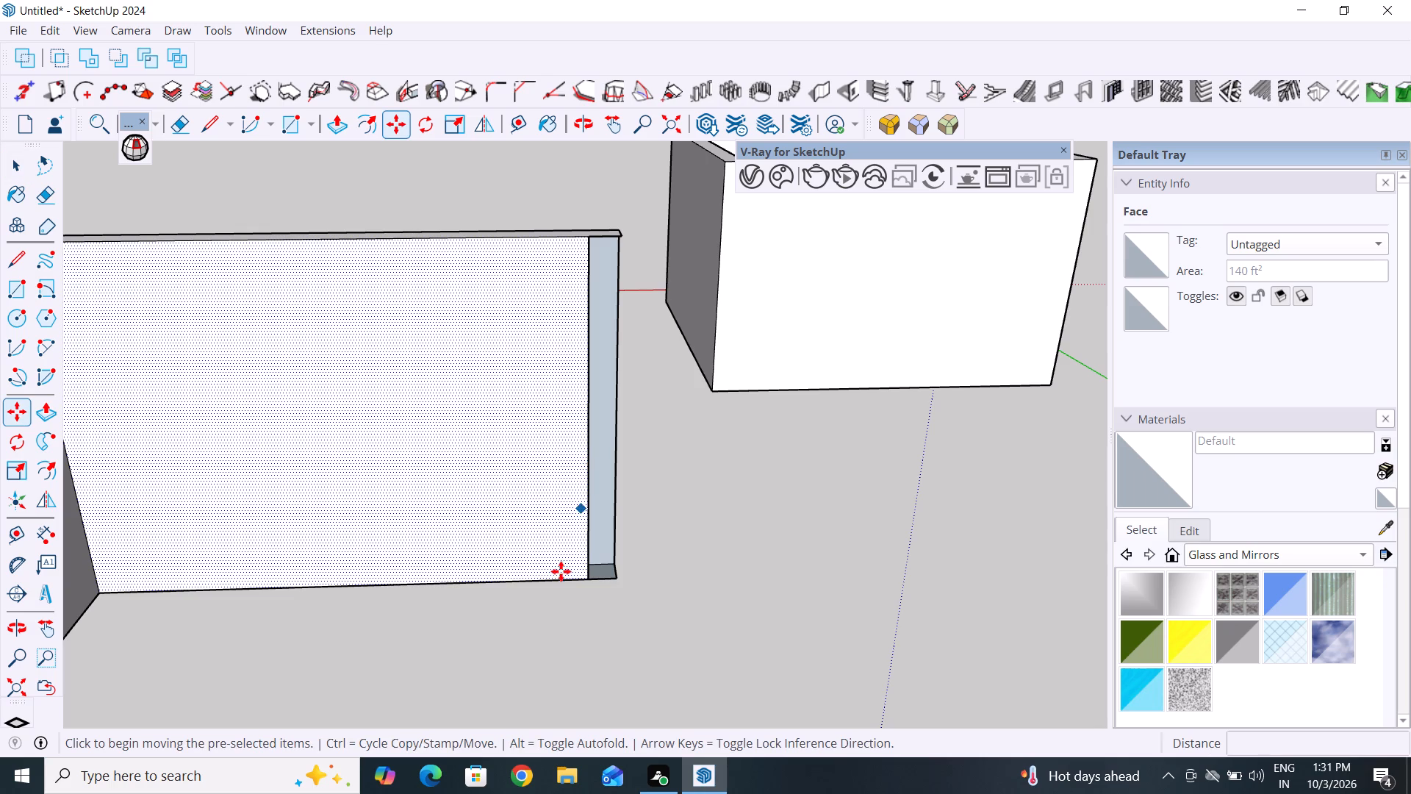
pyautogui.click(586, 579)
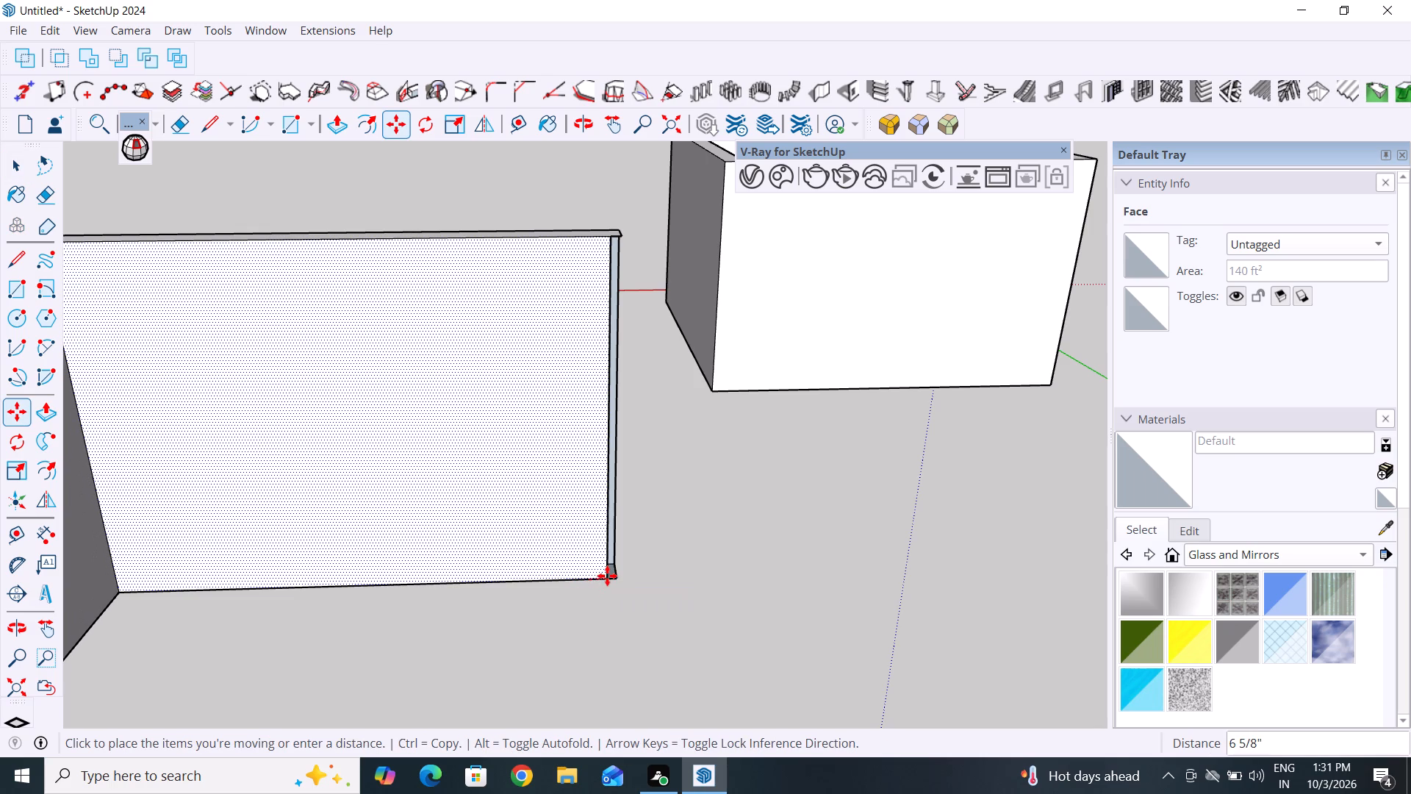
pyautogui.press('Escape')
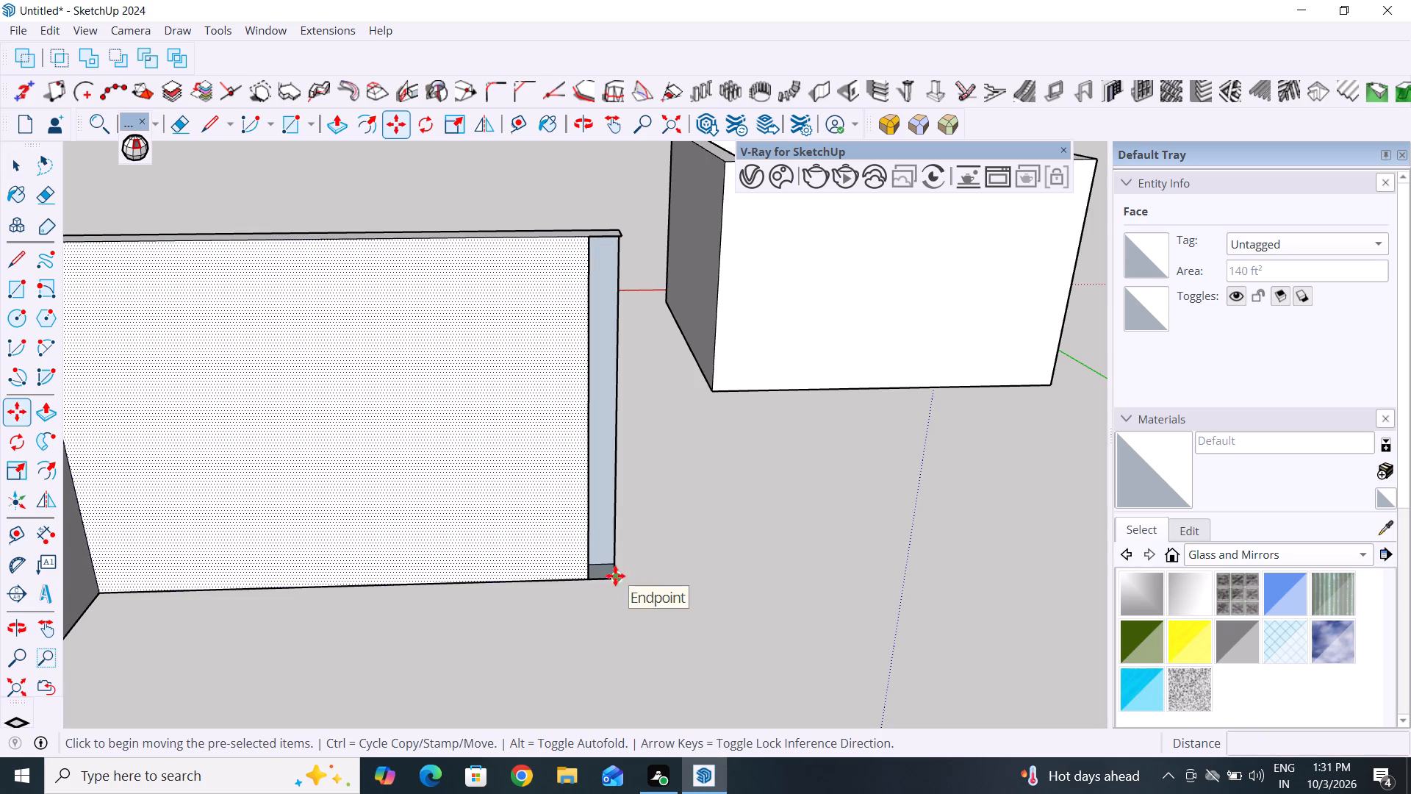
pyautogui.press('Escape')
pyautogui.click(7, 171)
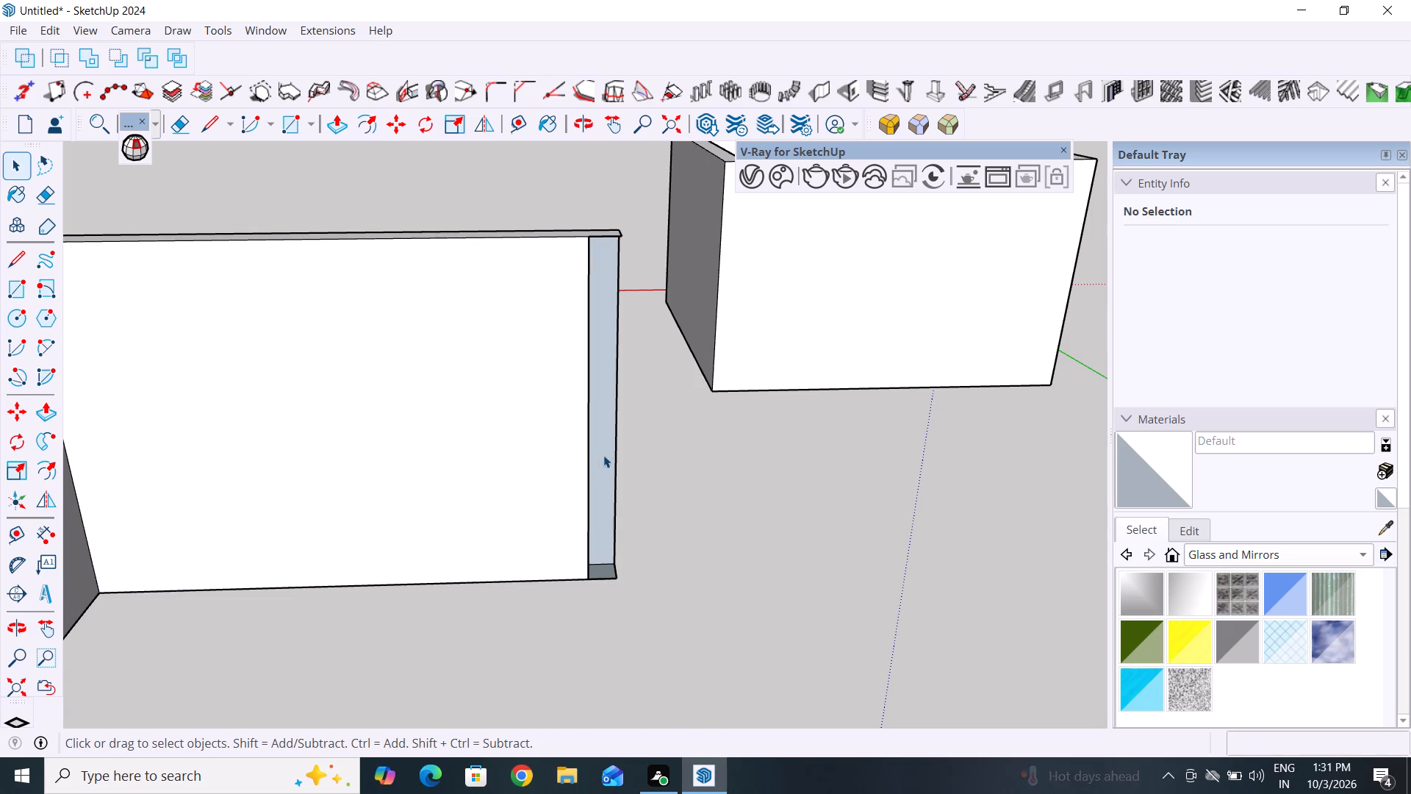
# Move the inner vertical edge at one end of the copied walls about 9 3/4" out toward the wall's outer corner.
pyautogui.click(587, 448)
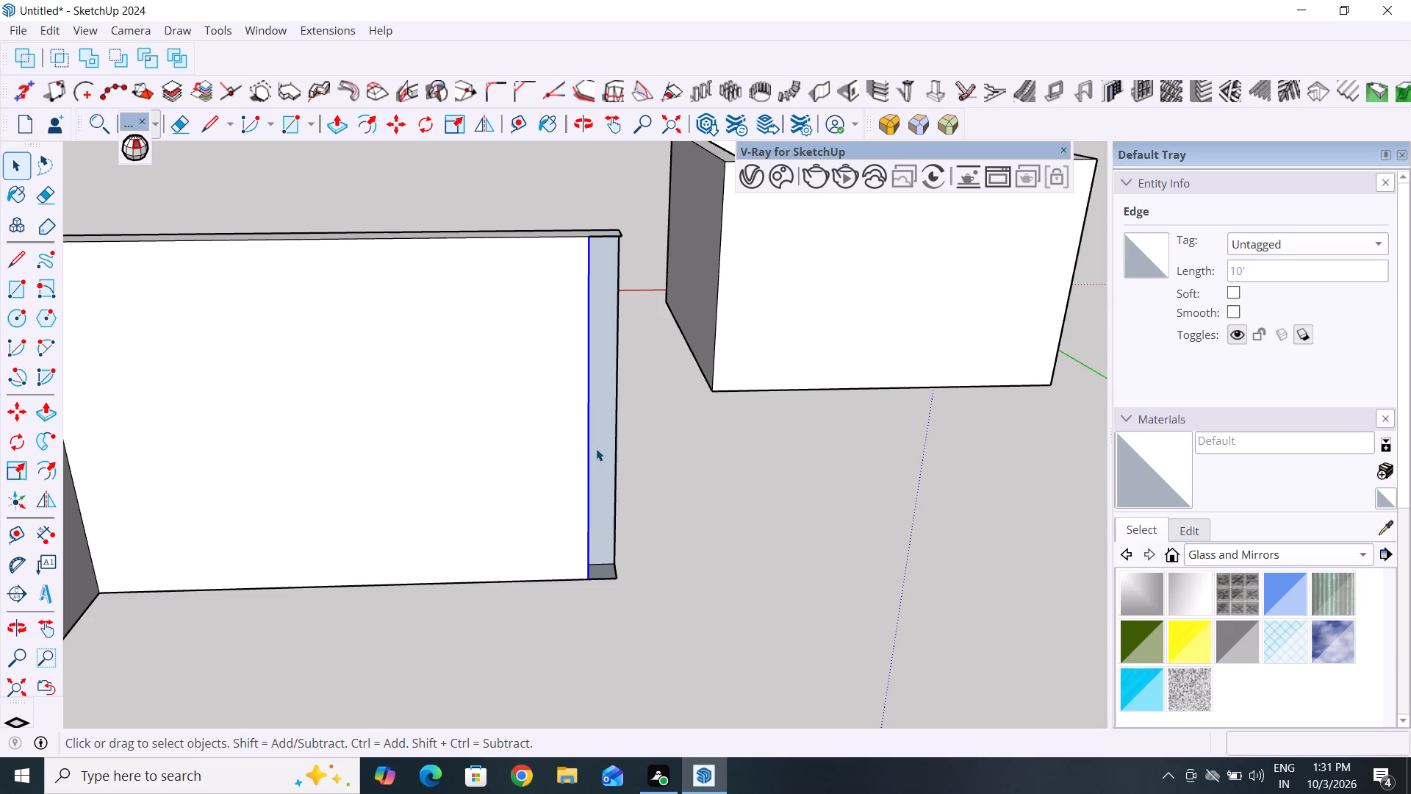
pyautogui.press('m')
pyautogui.click(587, 292)
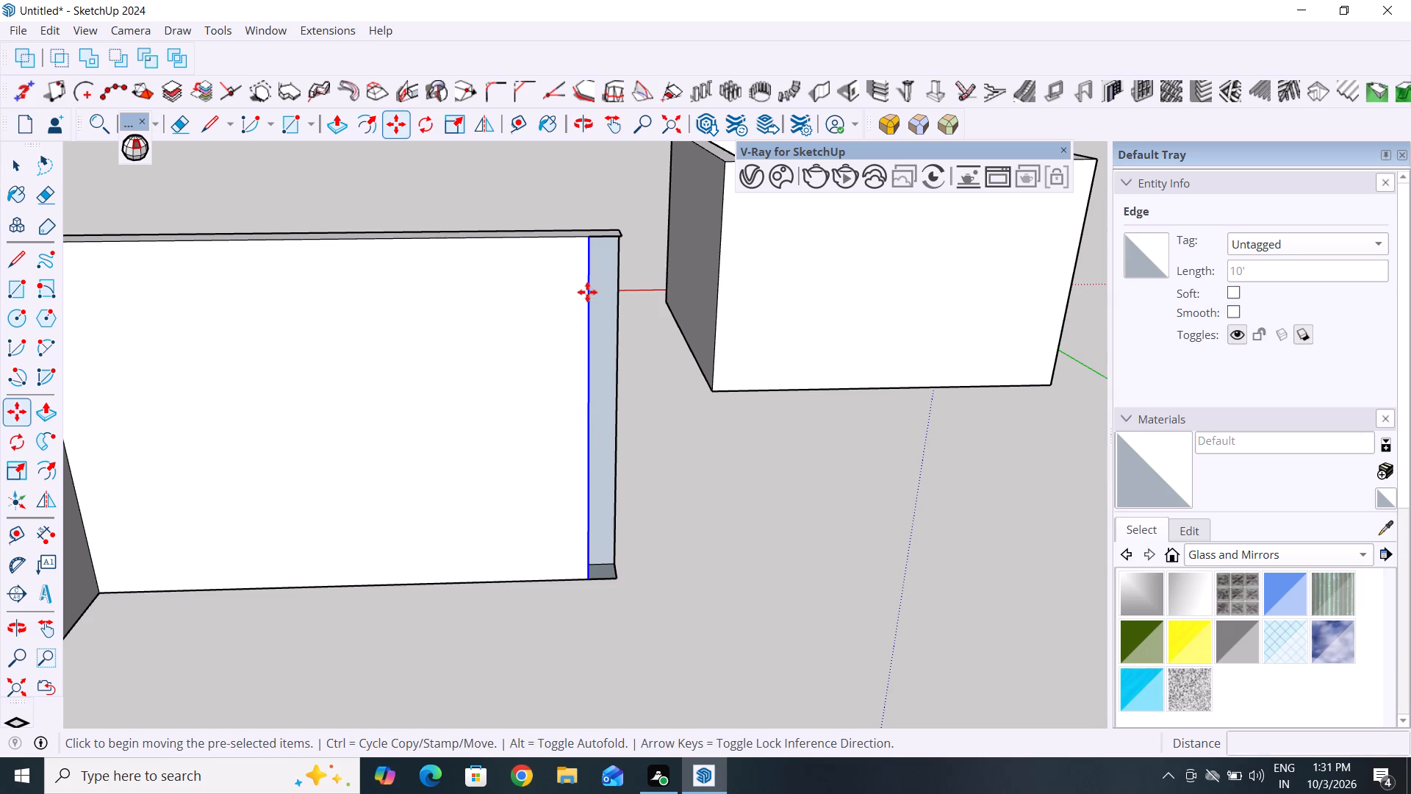
pyautogui.click(621, 293)
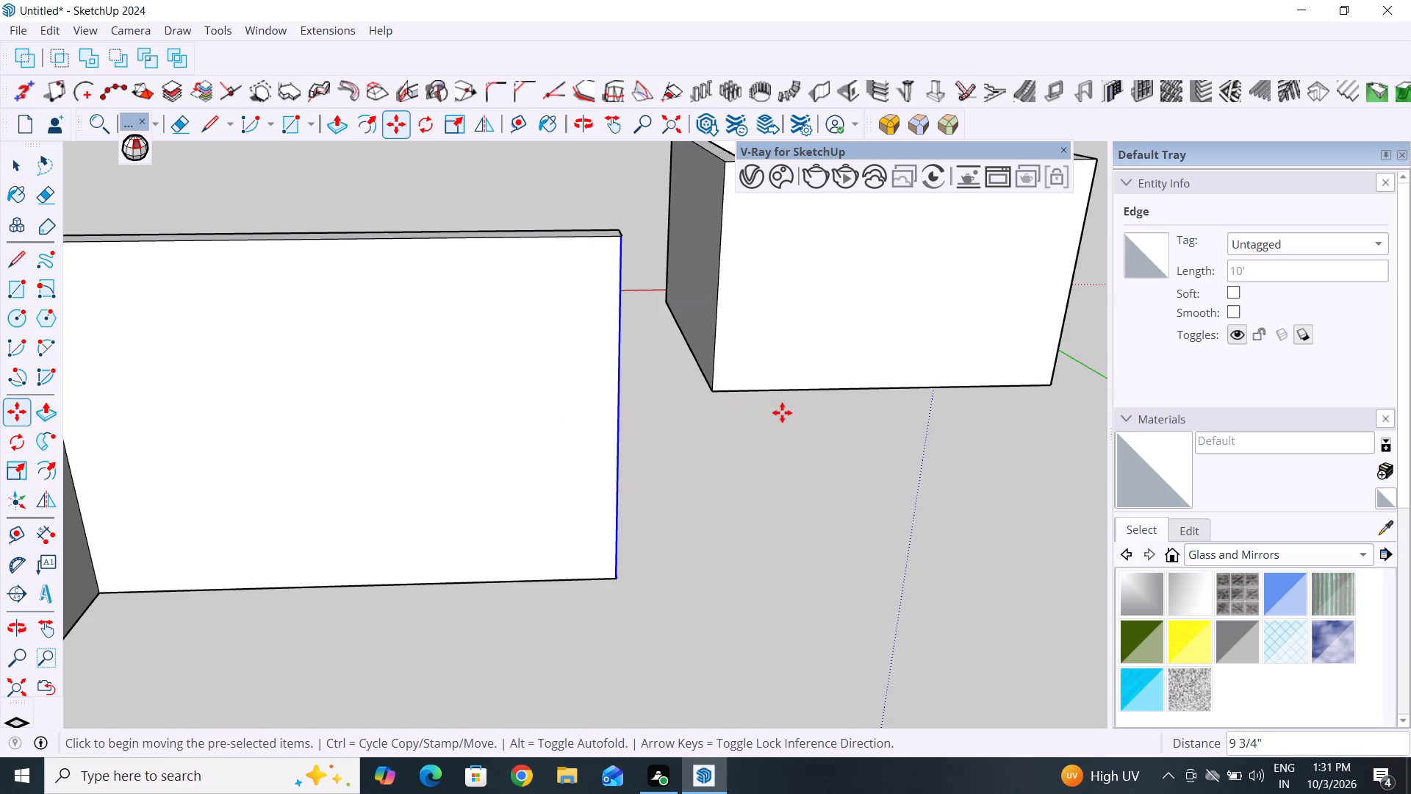
pyautogui.scroll(-4, 780, 423)
pyautogui.moveTo(761, 450); pyautogui.dragTo(527, 572, button='middle')
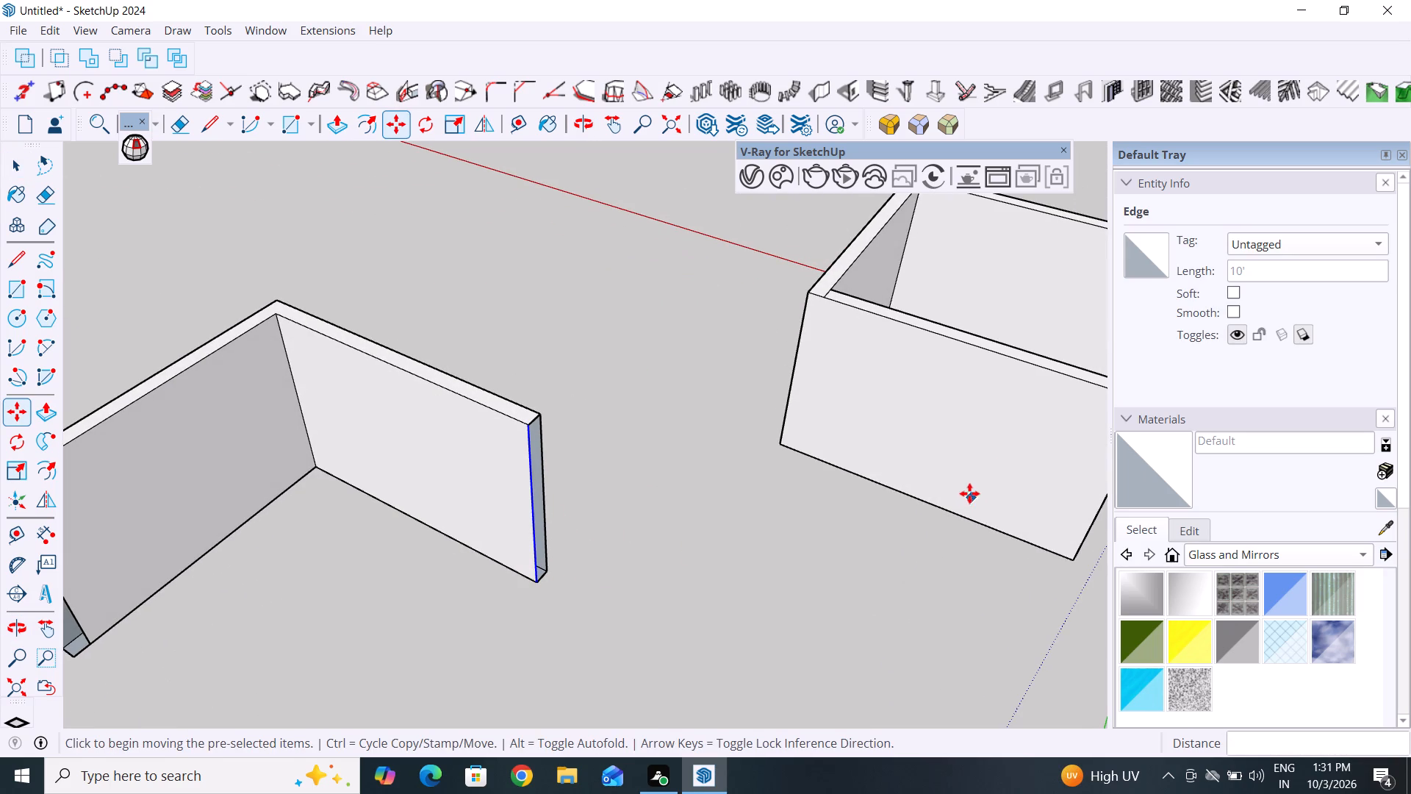
pyautogui.scroll(-5, 996, 471)
pyautogui.scroll(4, 435, 557)
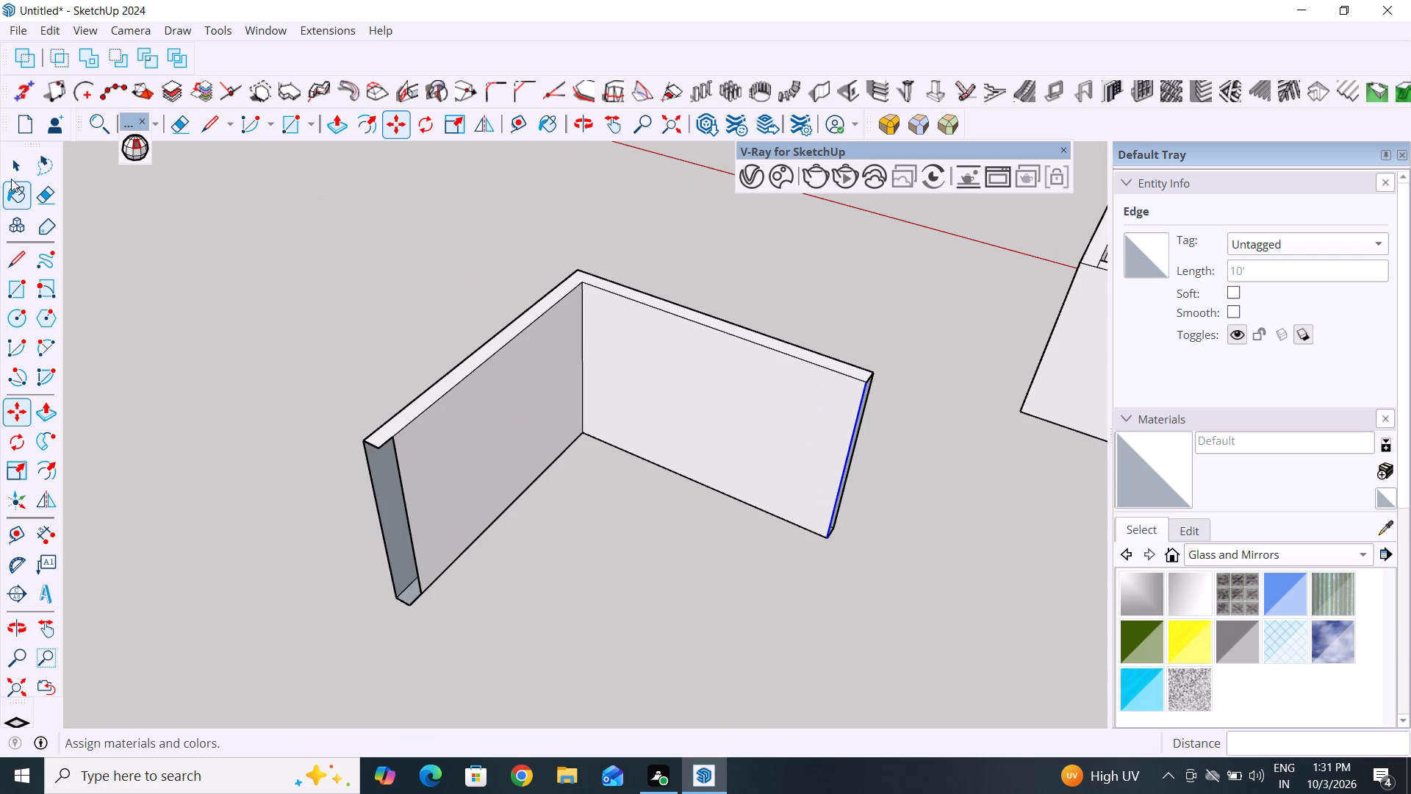
pyautogui.click(10, 174)
pyautogui.click(259, 336)
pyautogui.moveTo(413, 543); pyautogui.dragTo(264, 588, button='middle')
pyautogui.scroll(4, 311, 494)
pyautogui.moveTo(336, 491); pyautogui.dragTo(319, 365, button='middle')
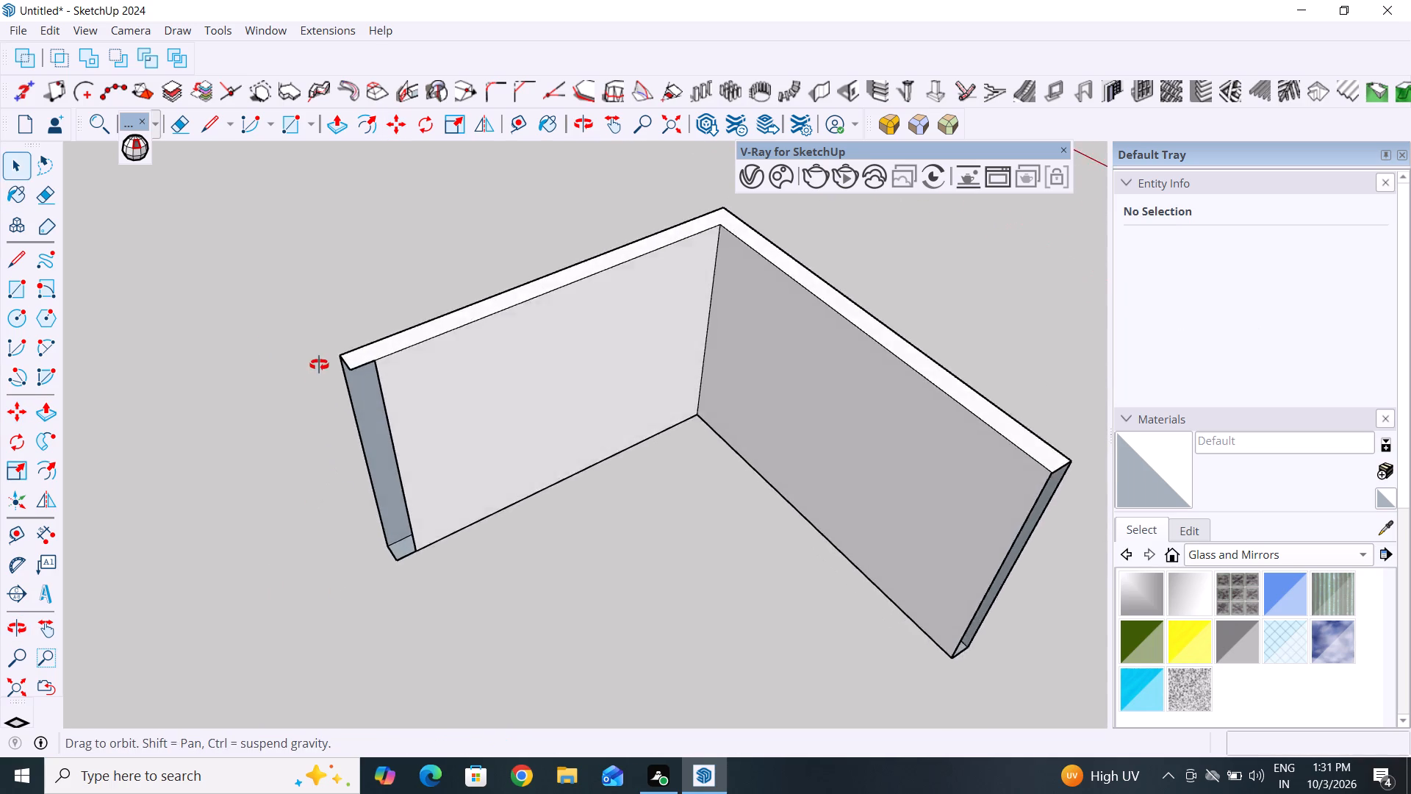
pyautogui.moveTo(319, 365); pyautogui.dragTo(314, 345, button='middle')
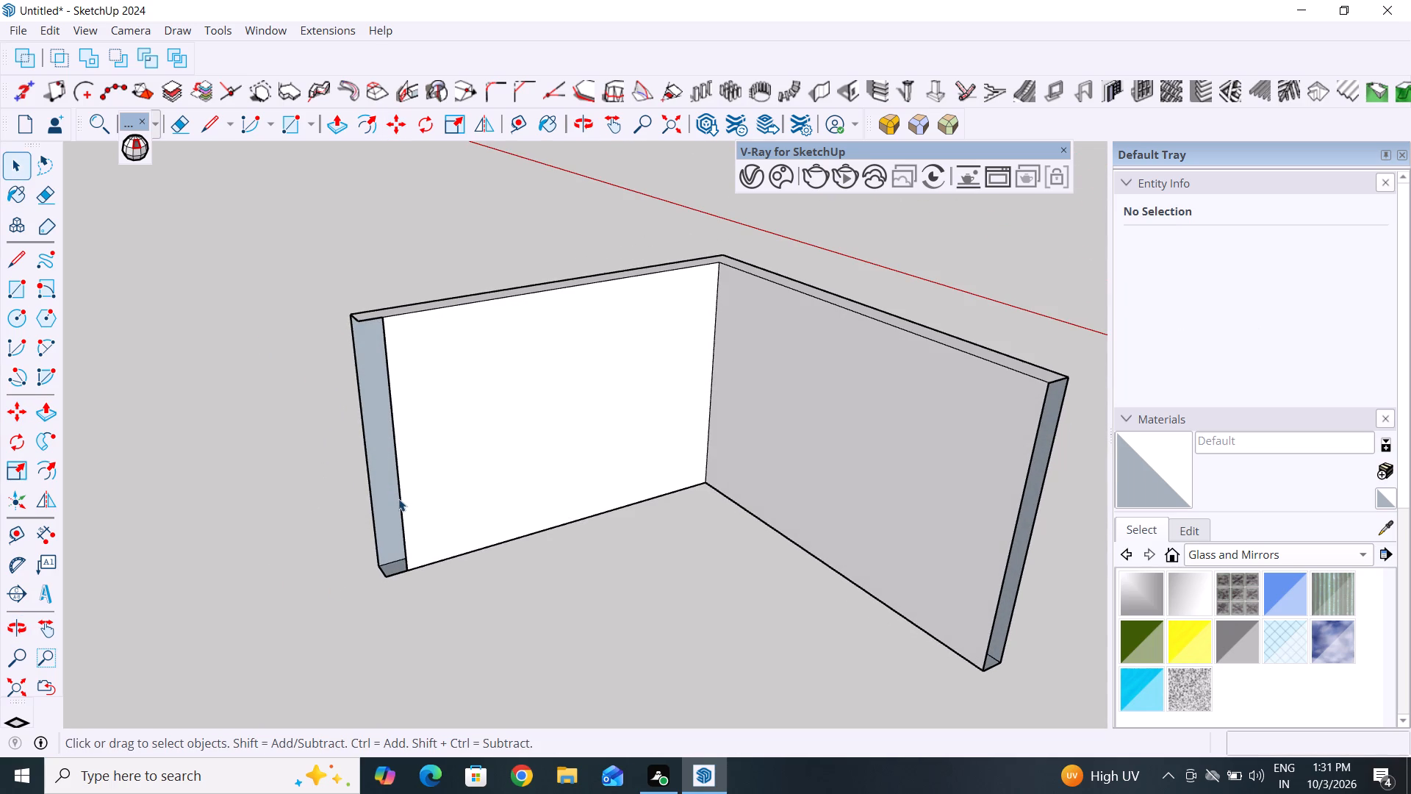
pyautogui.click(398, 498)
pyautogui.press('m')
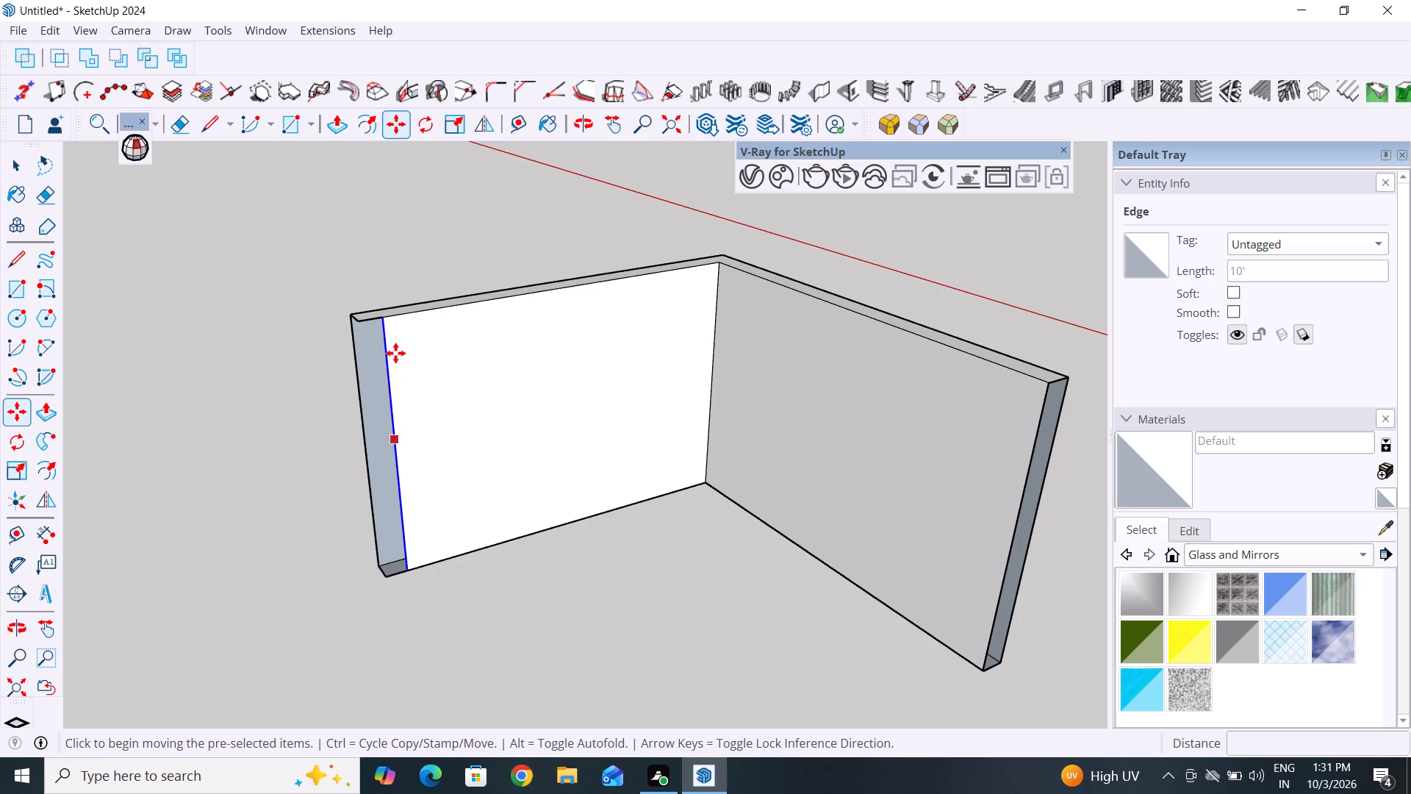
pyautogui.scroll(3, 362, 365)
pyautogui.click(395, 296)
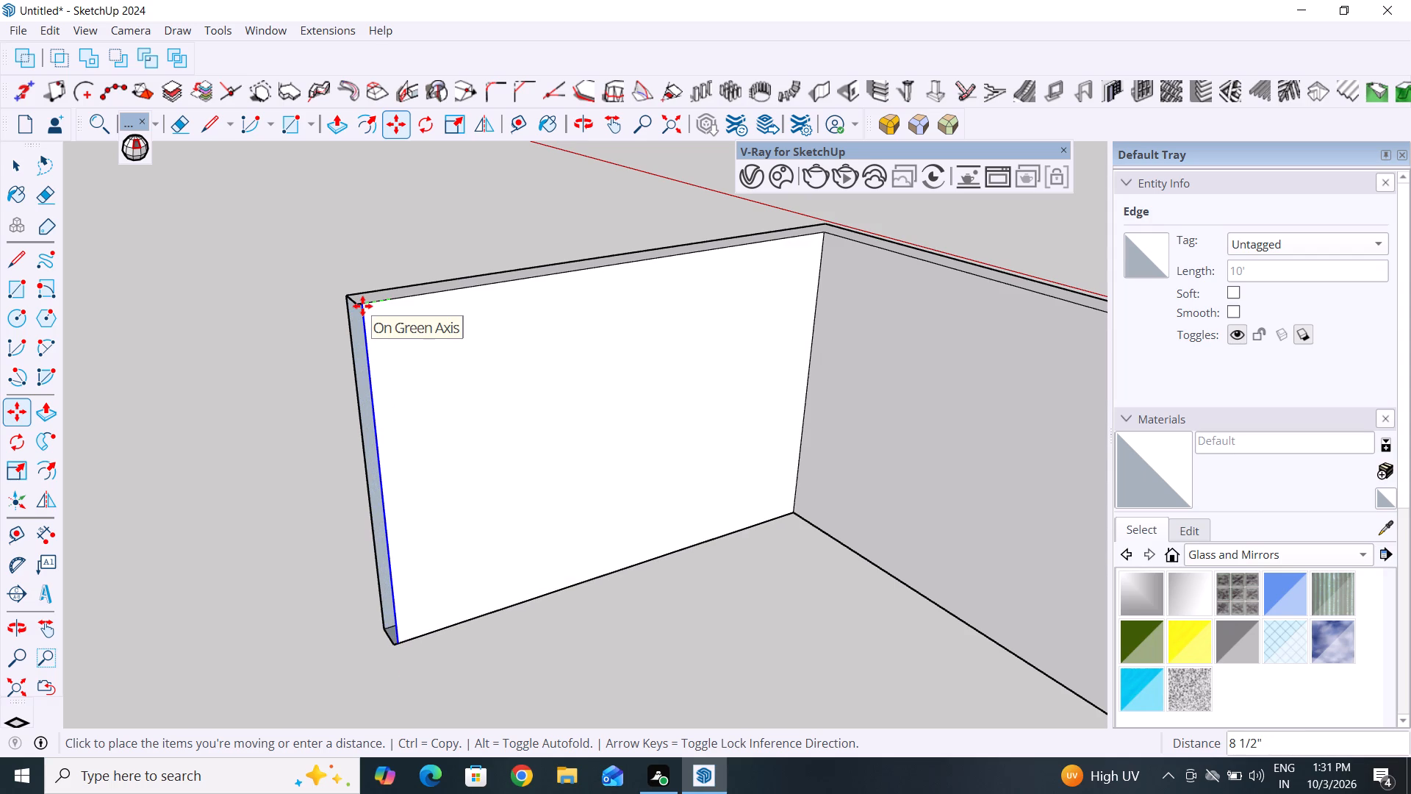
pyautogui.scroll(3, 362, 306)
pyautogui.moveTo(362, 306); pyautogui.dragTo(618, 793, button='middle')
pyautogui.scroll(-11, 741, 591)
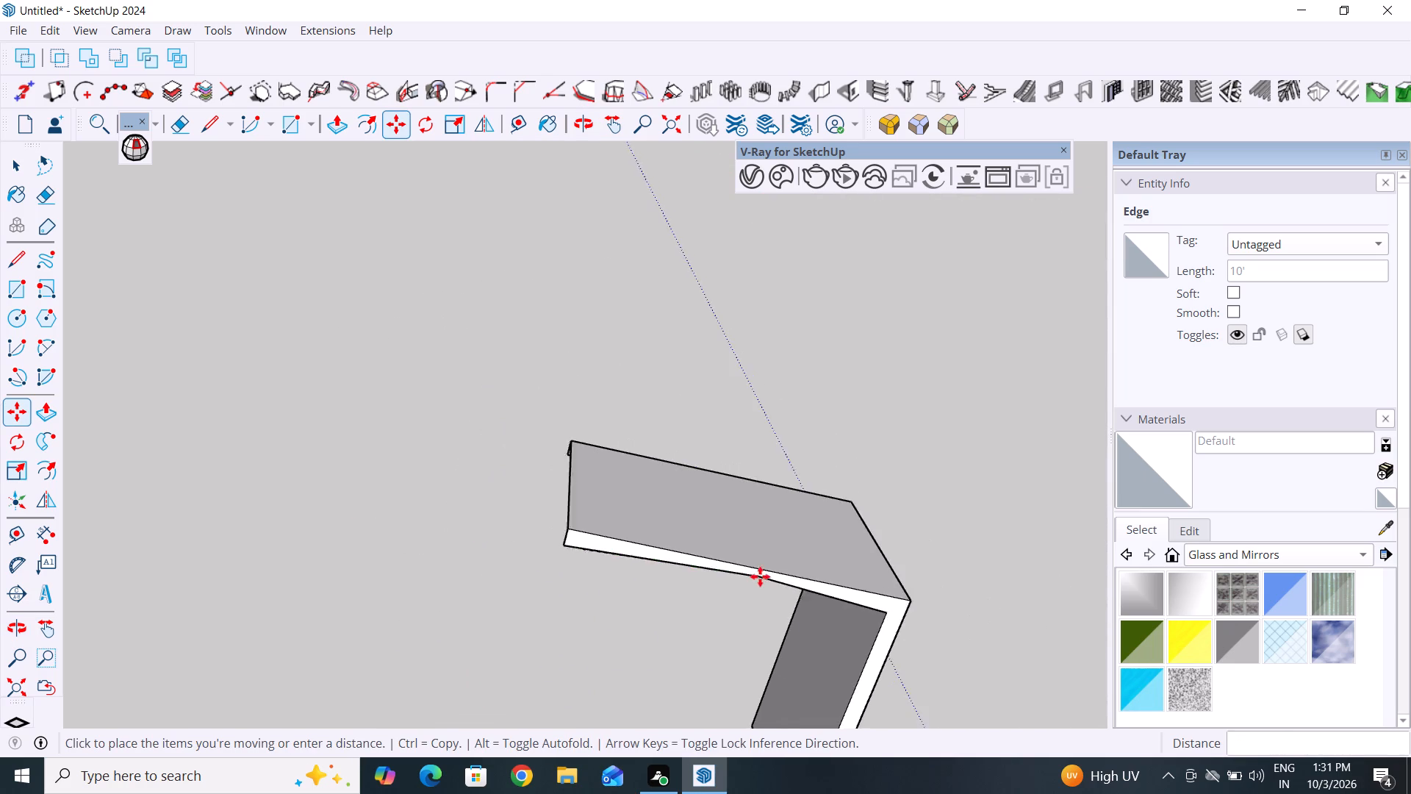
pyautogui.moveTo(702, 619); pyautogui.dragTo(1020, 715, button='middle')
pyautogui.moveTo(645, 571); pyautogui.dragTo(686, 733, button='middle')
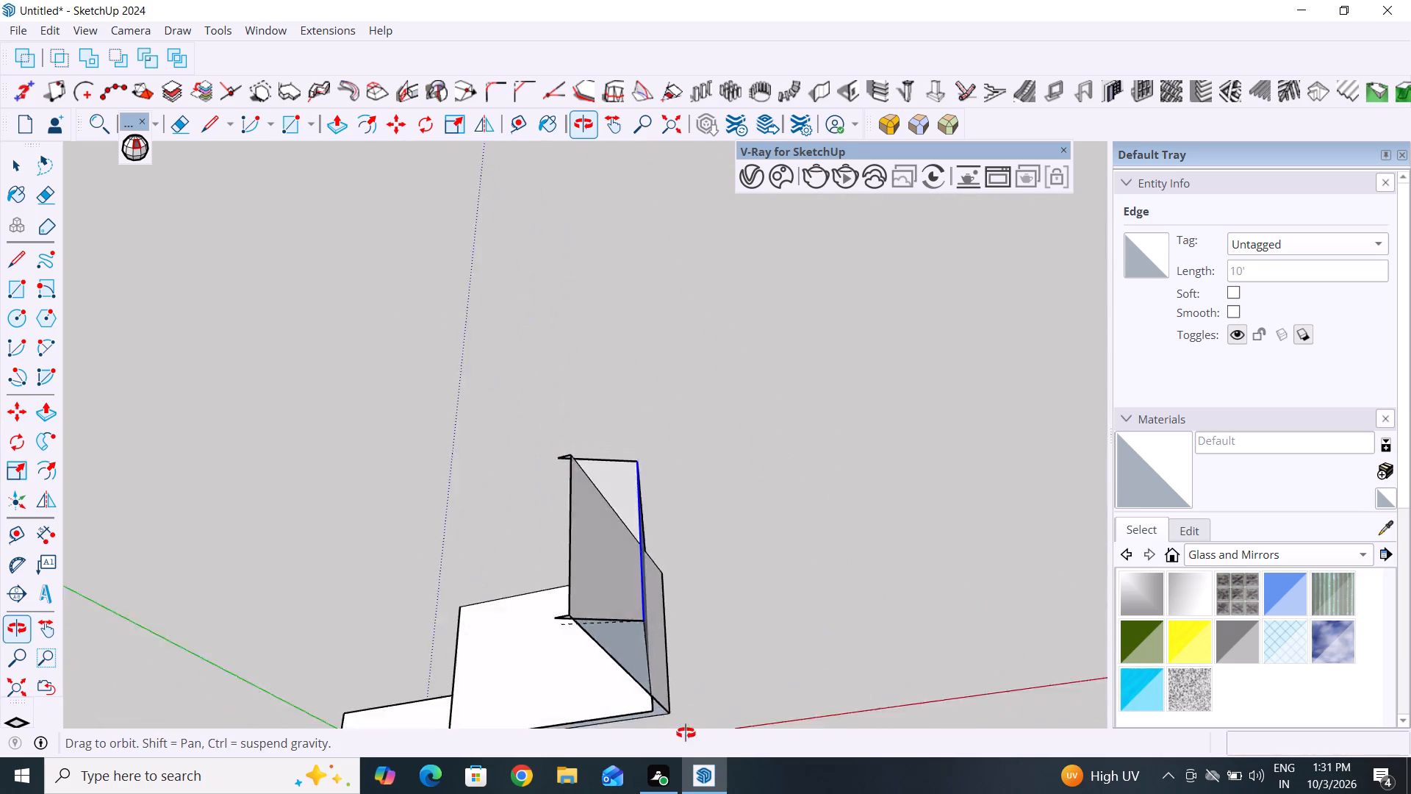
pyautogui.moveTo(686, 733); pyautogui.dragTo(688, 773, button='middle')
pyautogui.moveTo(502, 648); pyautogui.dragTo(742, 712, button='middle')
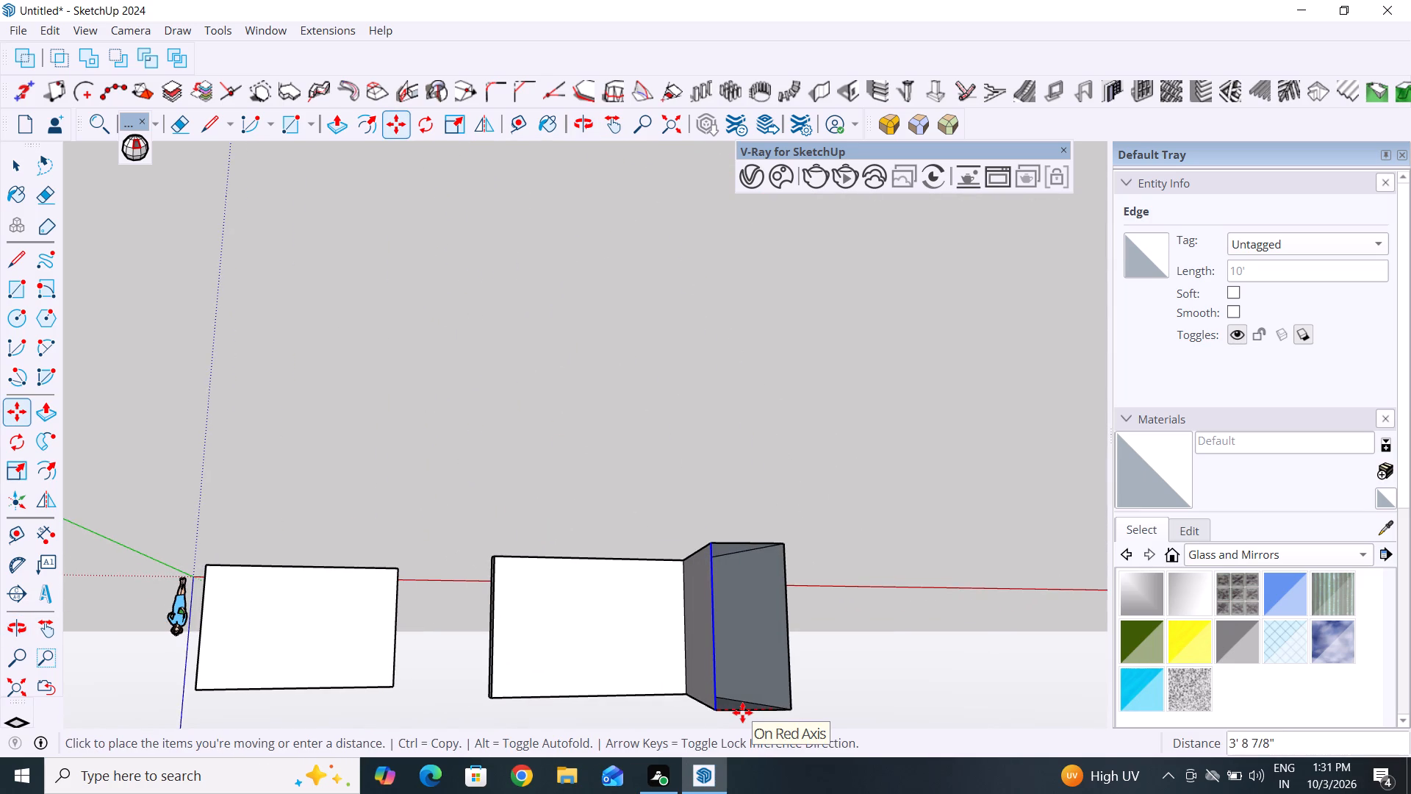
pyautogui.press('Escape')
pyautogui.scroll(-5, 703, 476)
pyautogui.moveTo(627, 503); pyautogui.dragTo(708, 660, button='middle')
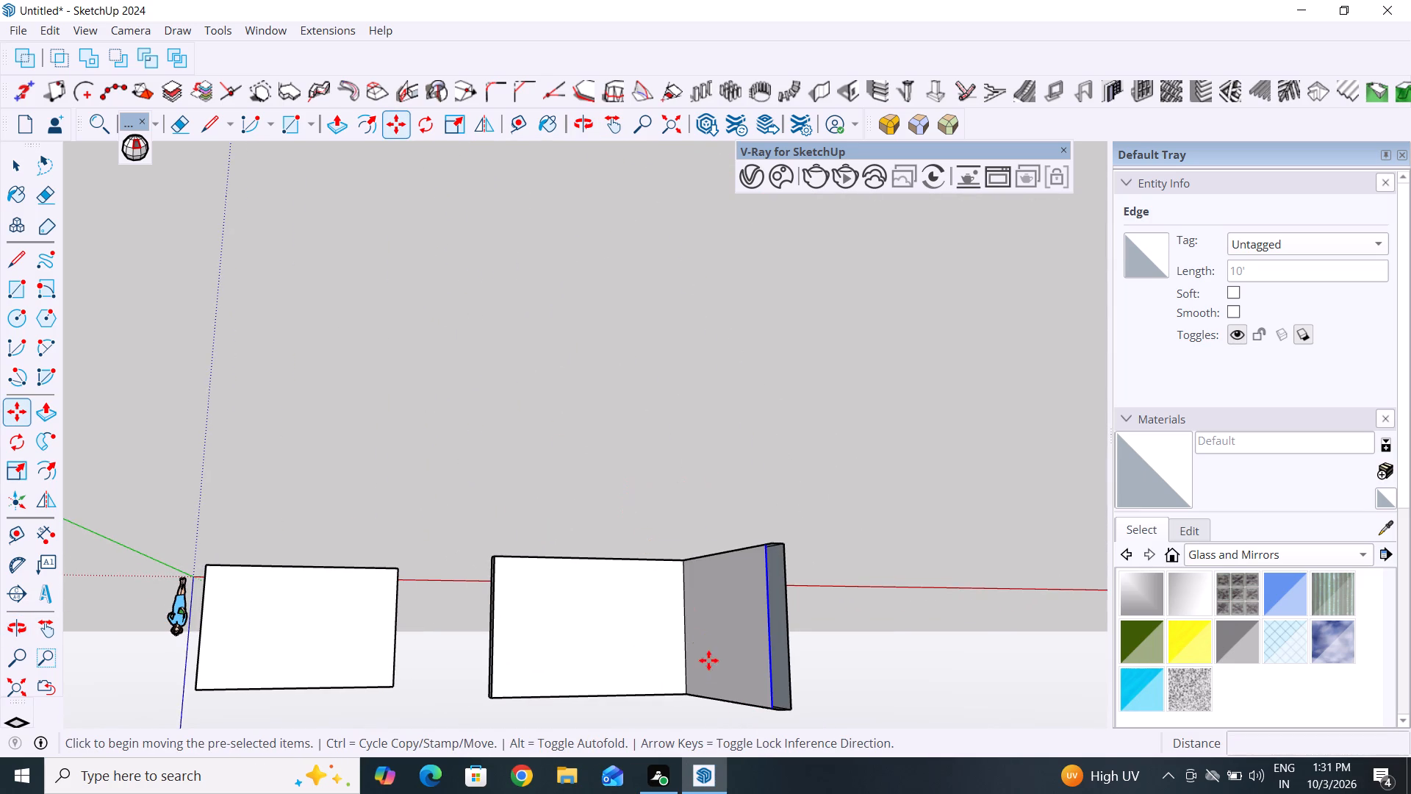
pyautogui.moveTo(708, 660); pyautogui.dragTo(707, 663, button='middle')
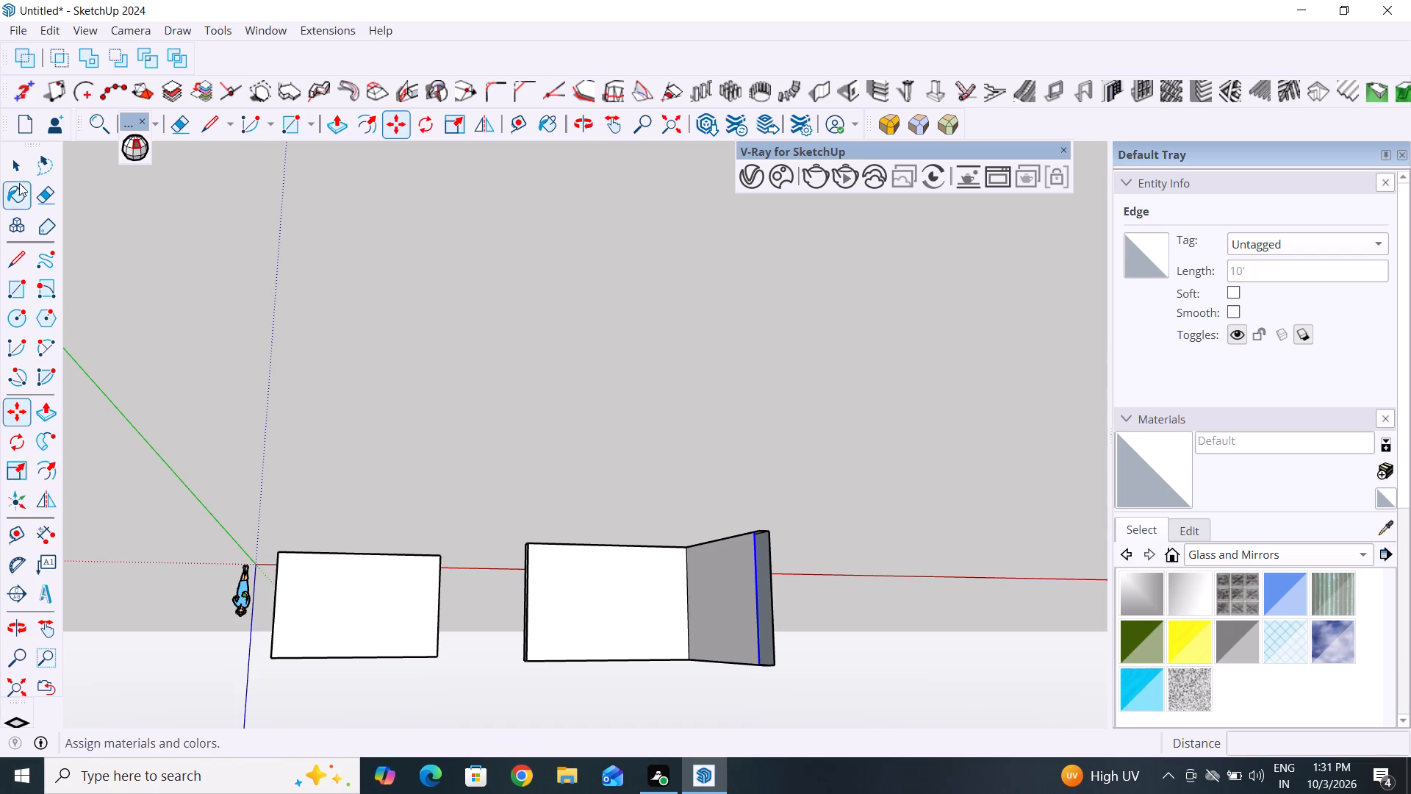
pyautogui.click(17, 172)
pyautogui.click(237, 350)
# Move the inner vertical edge at the other end of the copied walls 10" out to the wall's outer corner.
pyautogui.scroll(-10, 448, 423)
pyautogui.moveTo(455, 428); pyautogui.dragTo(535, 687, button='middle')
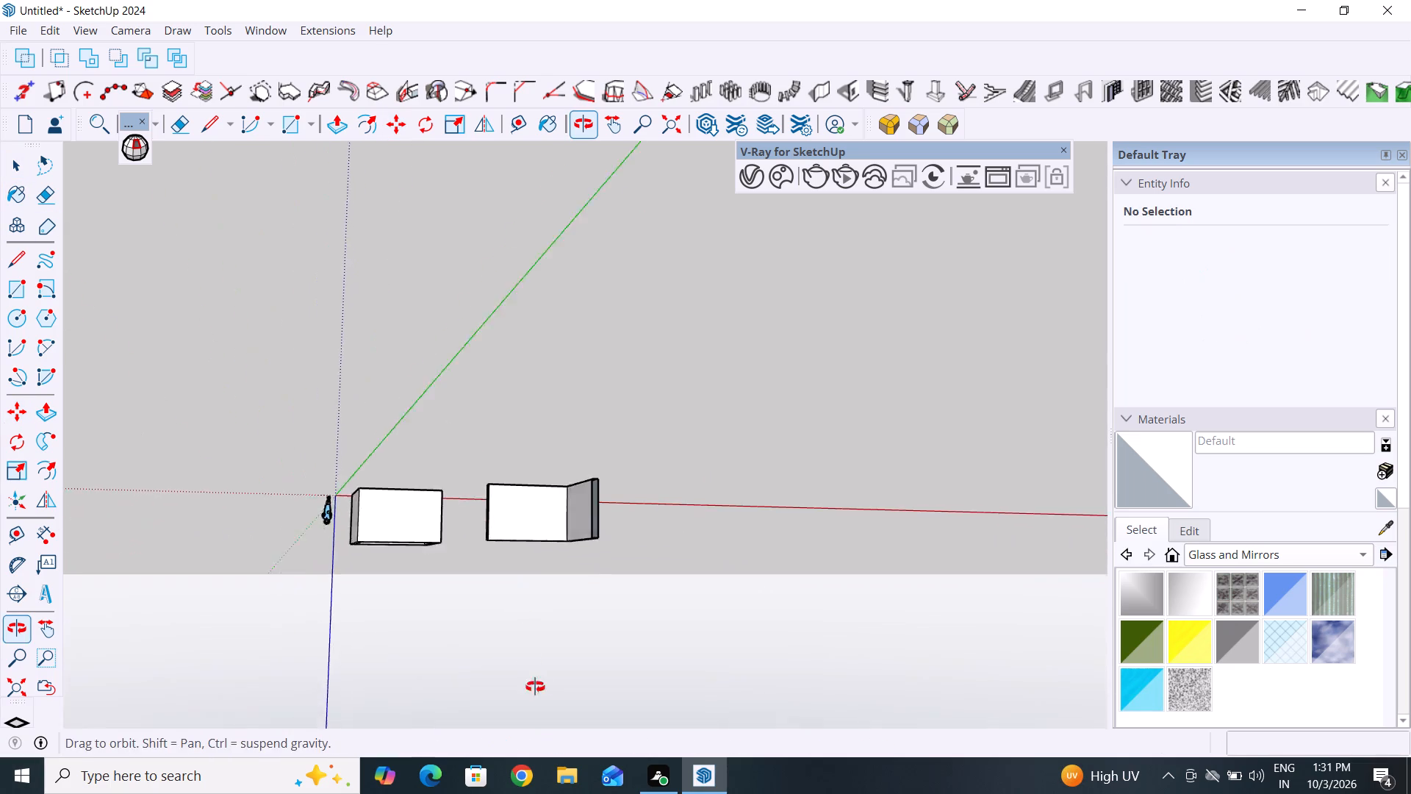
pyautogui.moveTo(535, 687); pyautogui.dragTo(539, 726, button='middle')
pyautogui.scroll(5, 568, 608)
pyautogui.moveTo(561, 602); pyautogui.dragTo(708, 646, button='middle')
pyautogui.scroll(5, 709, 546)
pyautogui.moveTo(648, 559); pyautogui.dragTo(783, 498, button='middle')
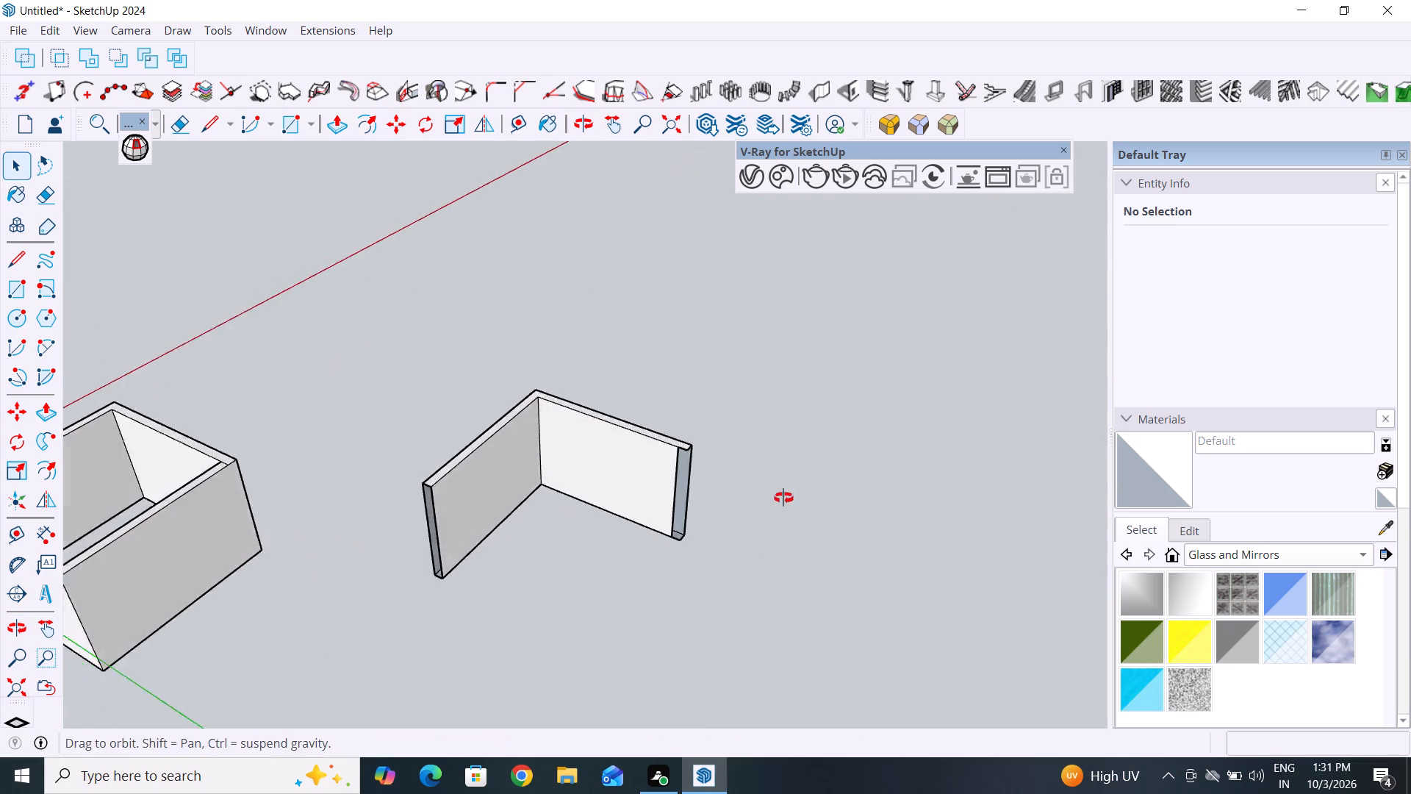
pyautogui.moveTo(783, 498); pyautogui.dragTo(787, 496, button='middle')
pyautogui.scroll(4, 651, 493)
pyautogui.moveTo(695, 531); pyautogui.dragTo(790, 516, button='middle')
pyautogui.scroll(7, 723, 505)
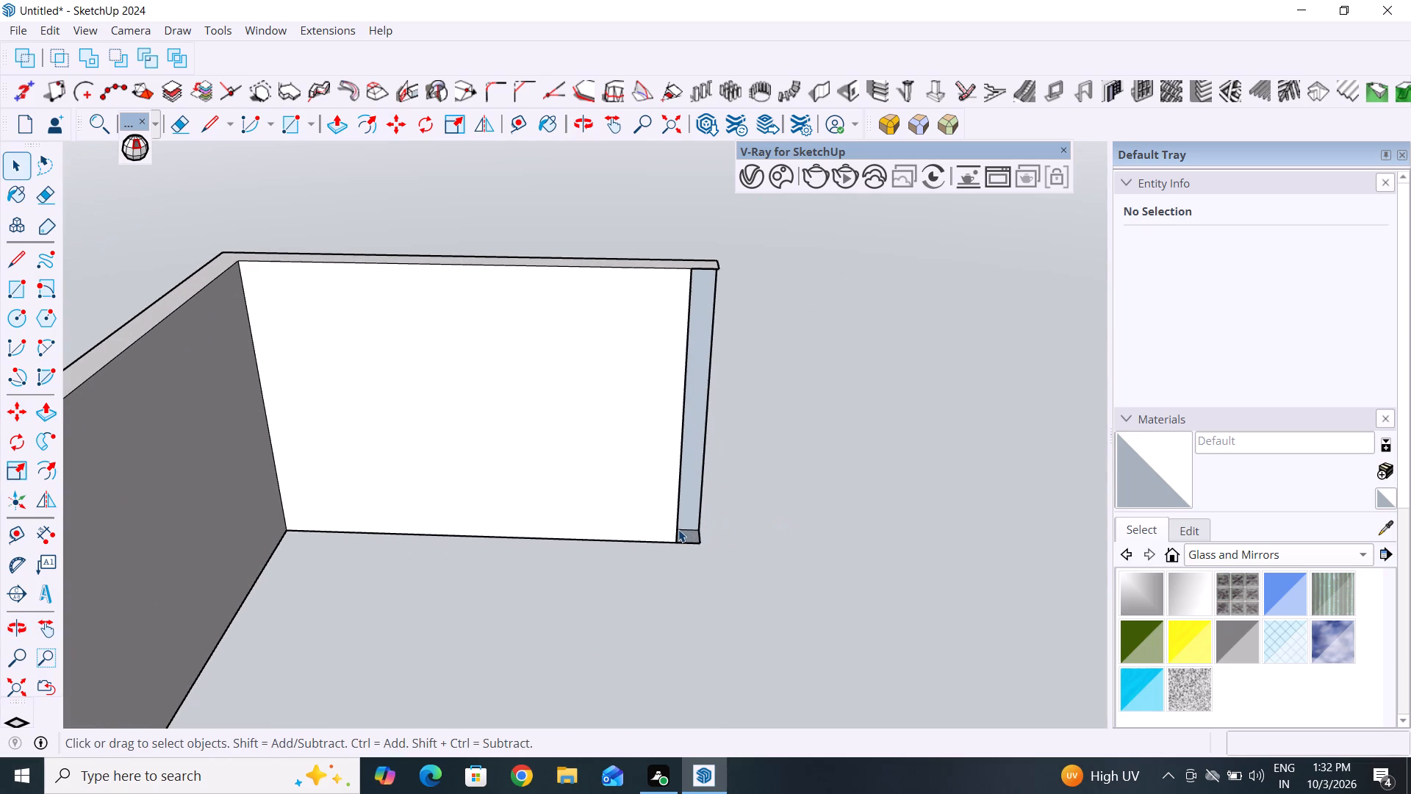
pyautogui.click(678, 529)
pyautogui.press('m')
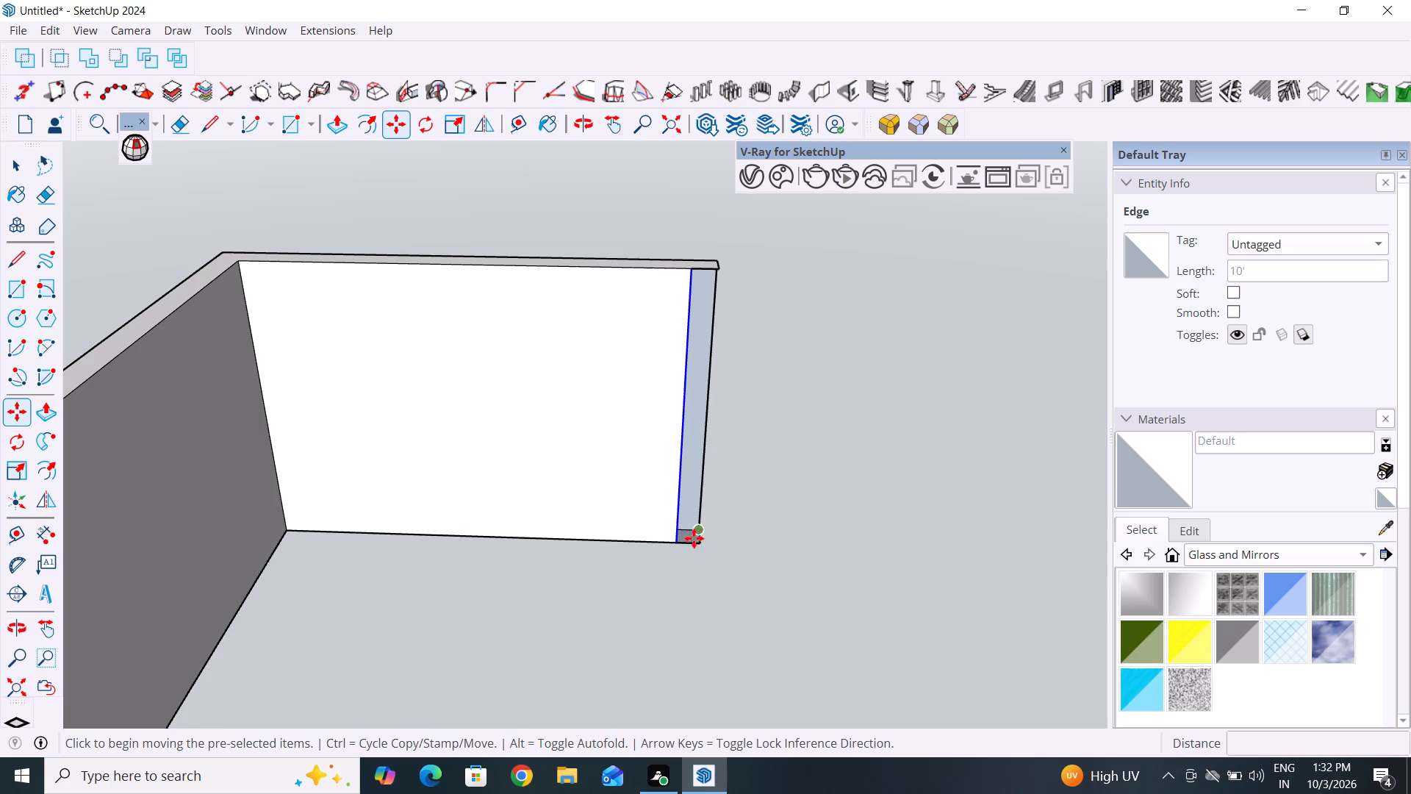
pyautogui.click(678, 542)
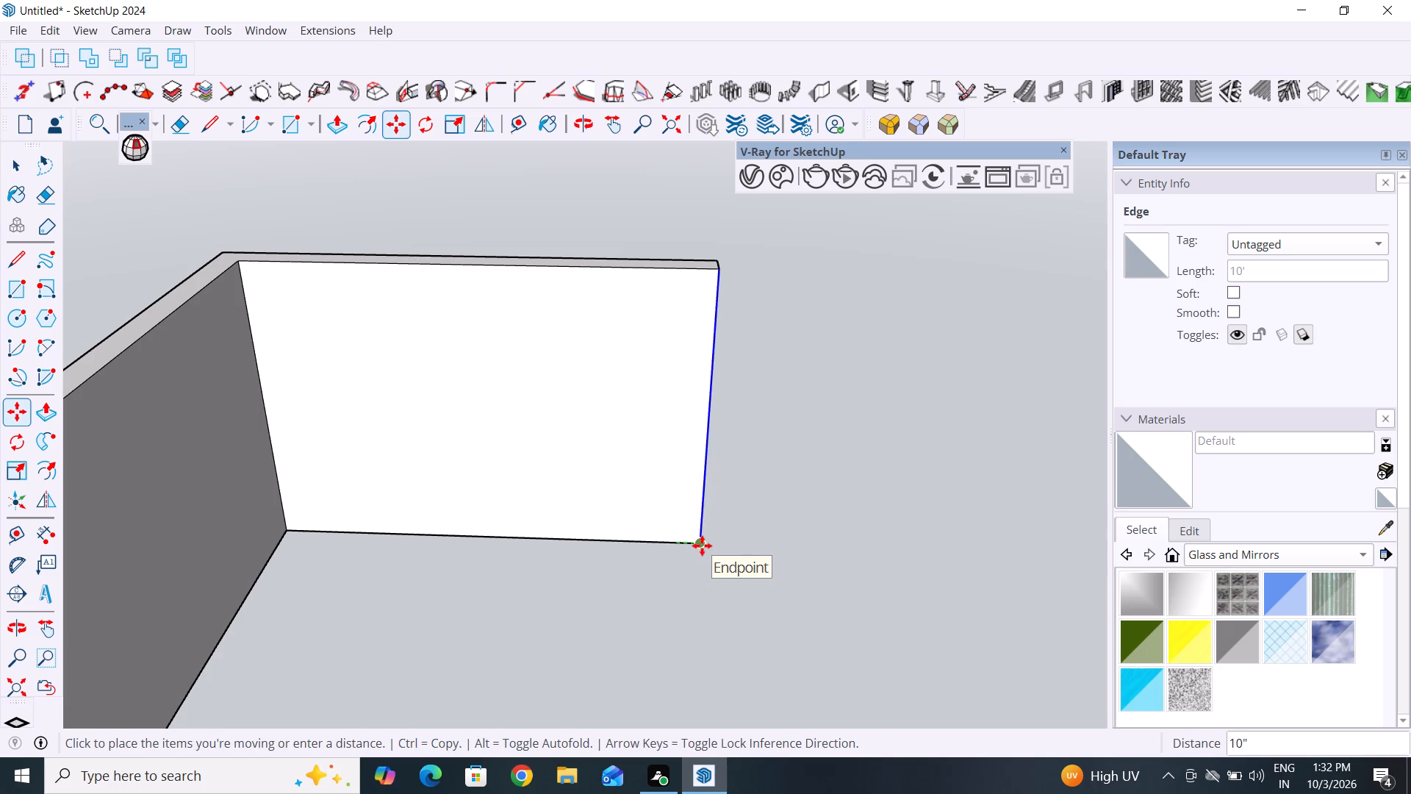
pyautogui.click(702, 546)
pyautogui.click(22, 173)
pyautogui.click(276, 217)
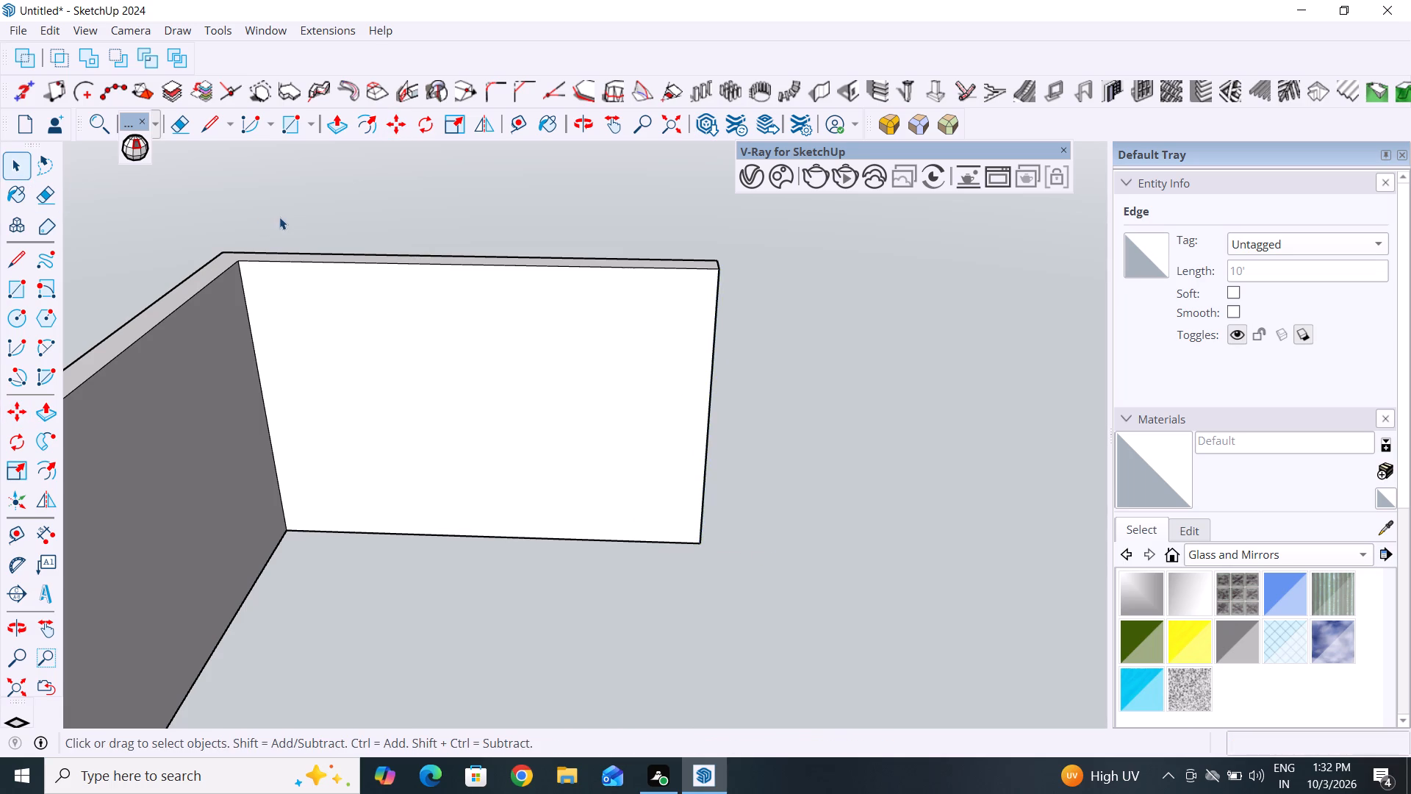
# Draw a 10" by 10' rectangle between opposite corners to close the open end of one copied wall.
pyautogui.scroll(-14, 309, 216)
pyautogui.moveTo(404, 342); pyautogui.dragTo(215, 398, button='middle')
pyautogui.scroll(3, 536, 160)
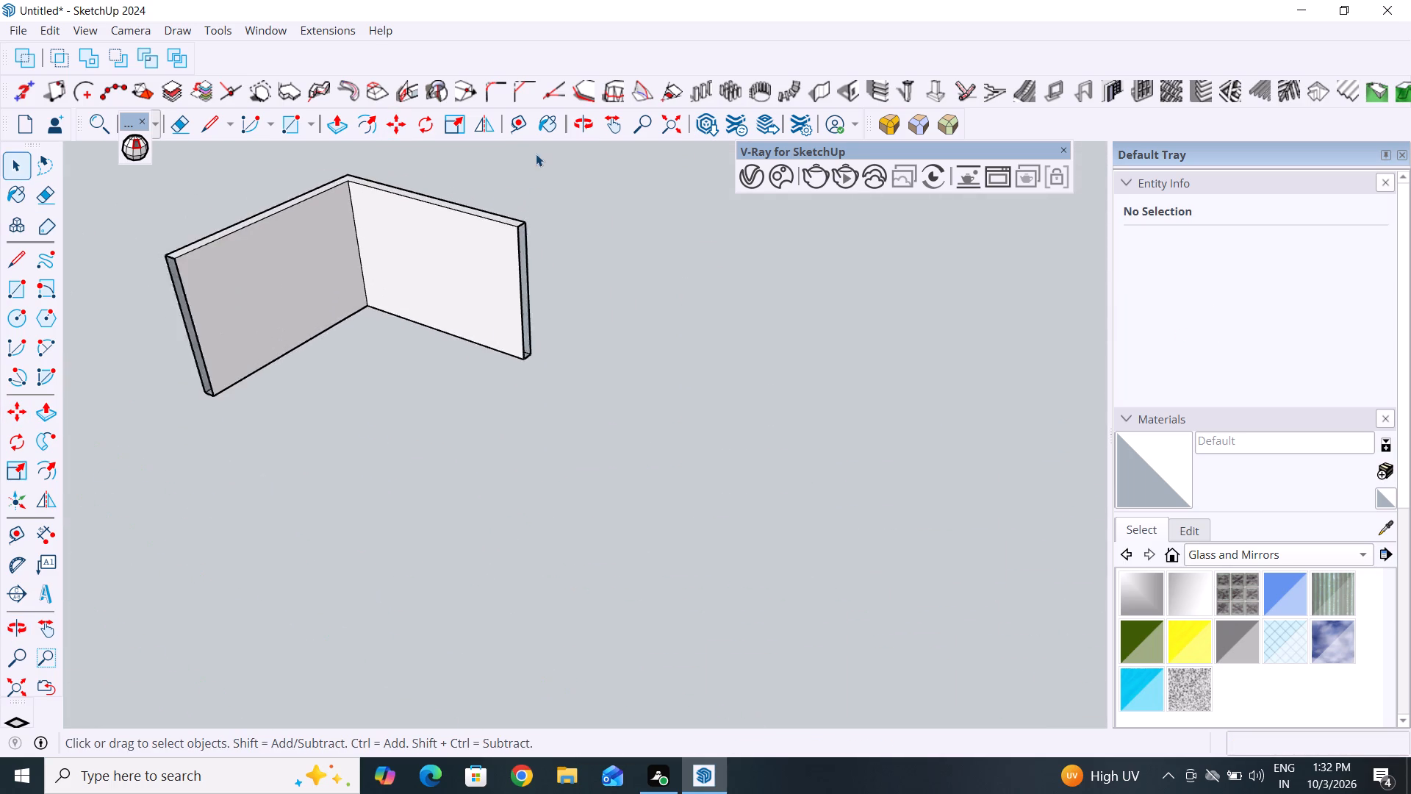
pyautogui.scroll(6, 536, 154)
pyautogui.moveTo(569, 342); pyautogui.dragTo(454, 208, button='middle')
pyautogui.scroll(-6, 414, 457)
pyautogui.moveTo(425, 470); pyautogui.dragTo(457, 490, button='middle')
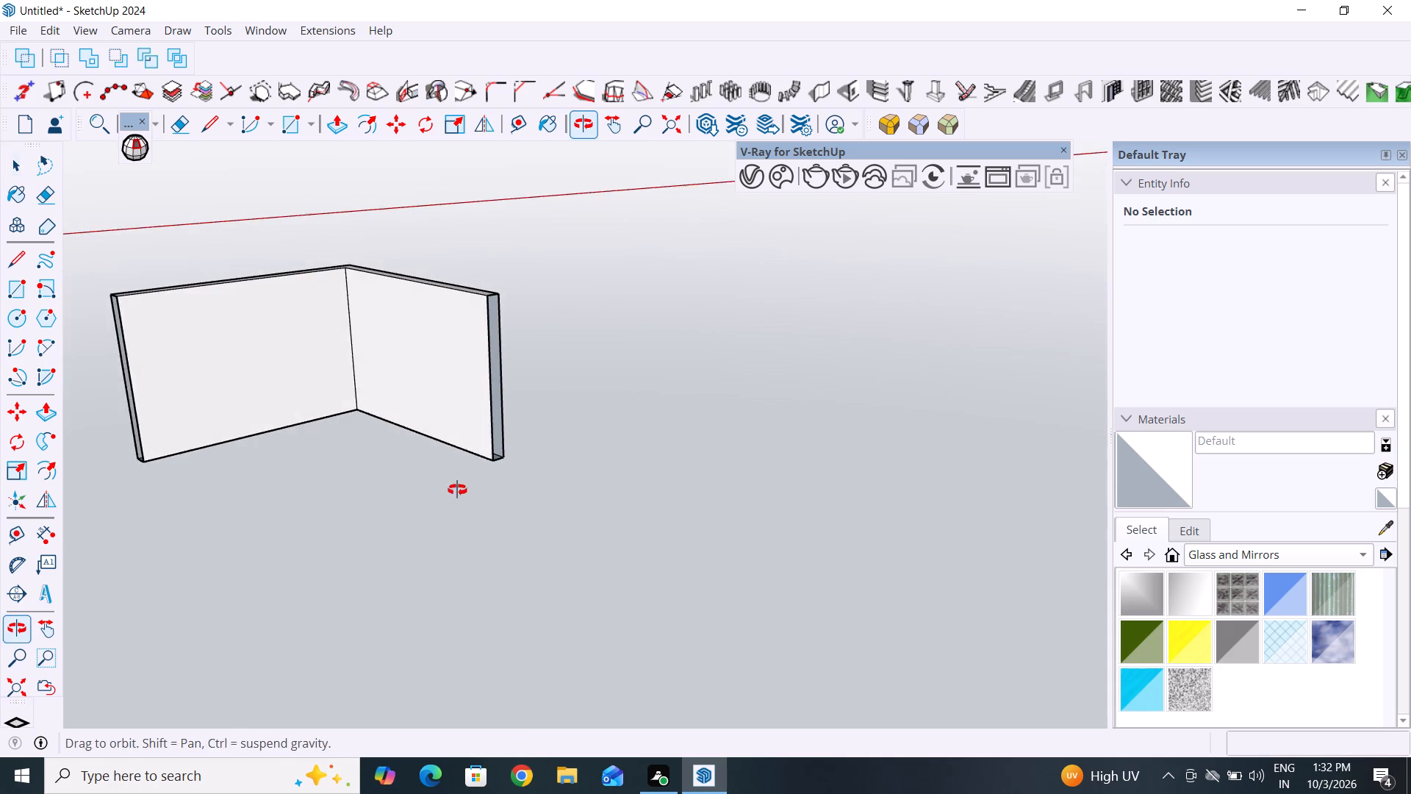
pyautogui.moveTo(457, 490); pyautogui.dragTo(460, 490, button='middle')
pyautogui.scroll(4, 525, 268)
pyautogui.click(10, 289)
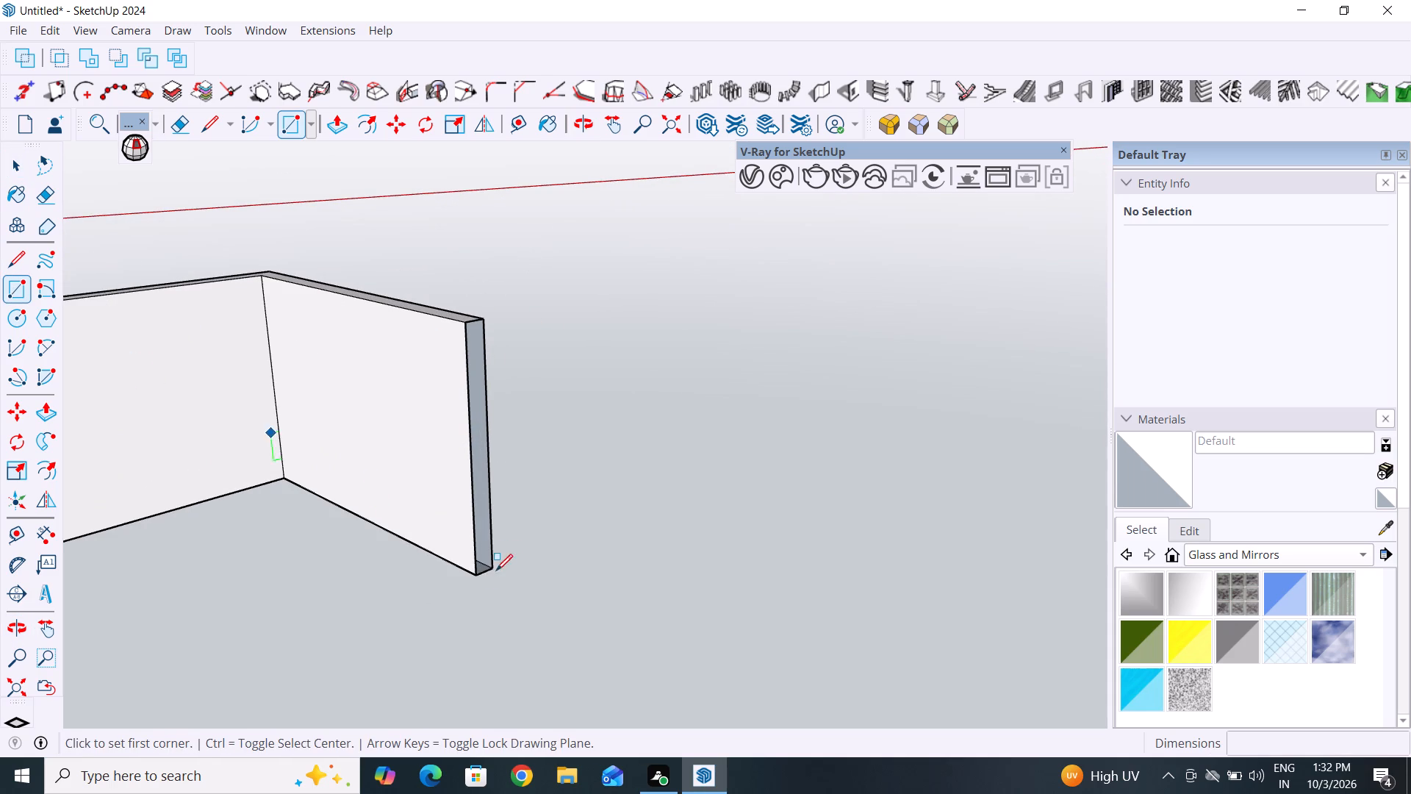
pyautogui.click(495, 571)
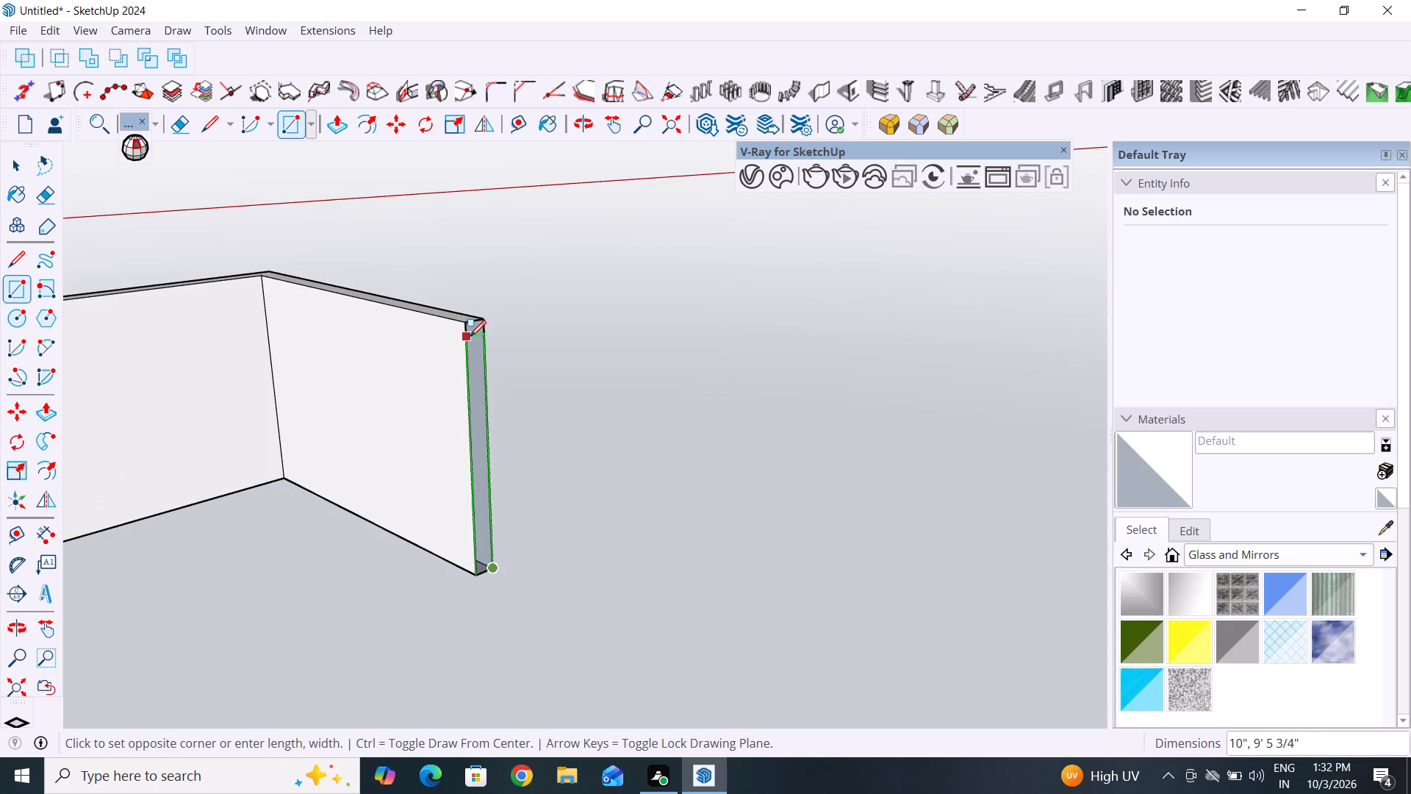
pyautogui.click(466, 321)
# Draw a 10' by 10" rectangle between opposite corners to close the open end of the other copied wall.
pyautogui.scroll(-13, 785, 486)
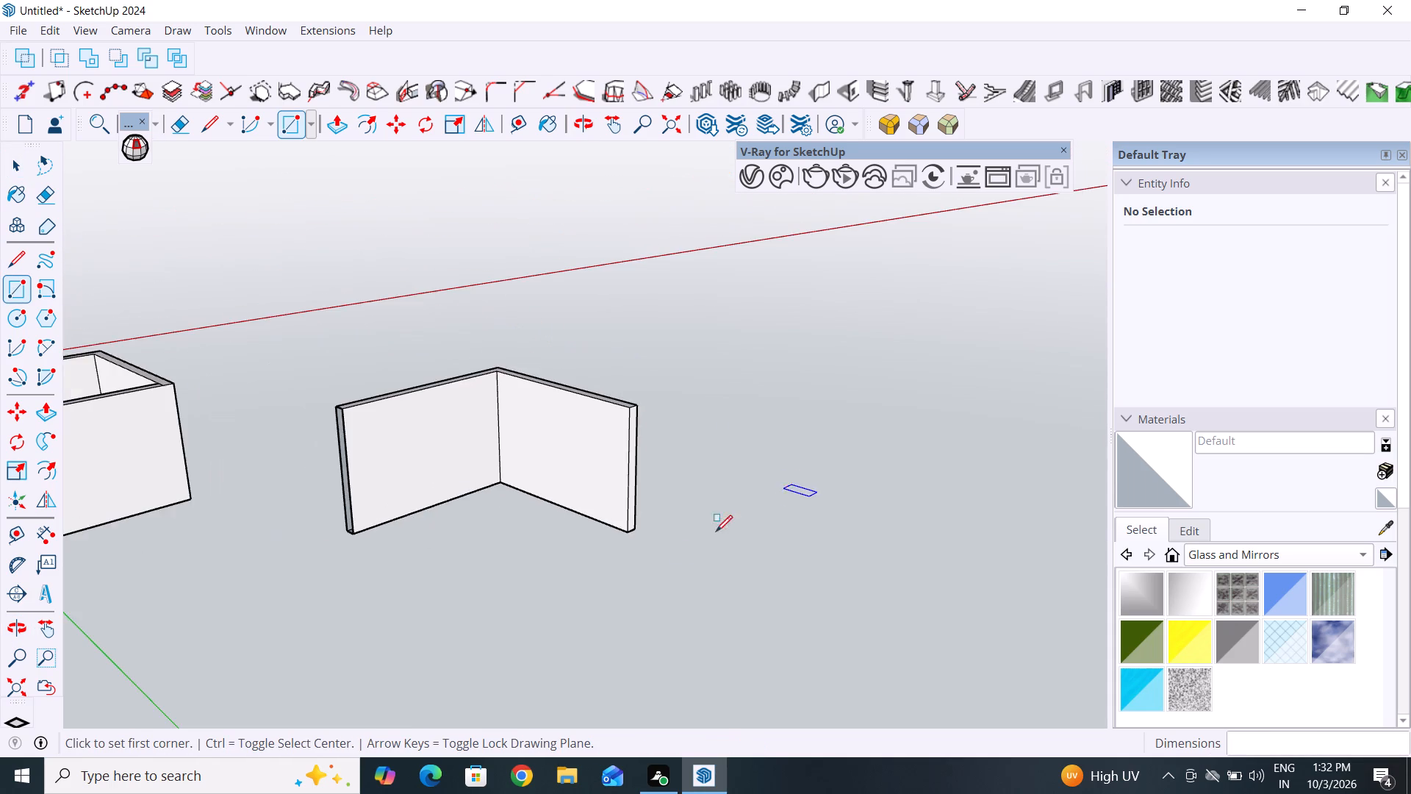
pyautogui.scroll(-5, 694, 548)
pyautogui.moveTo(351, 515); pyautogui.dragTo(595, 537, button='middle')
pyautogui.scroll(14, 501, 597)
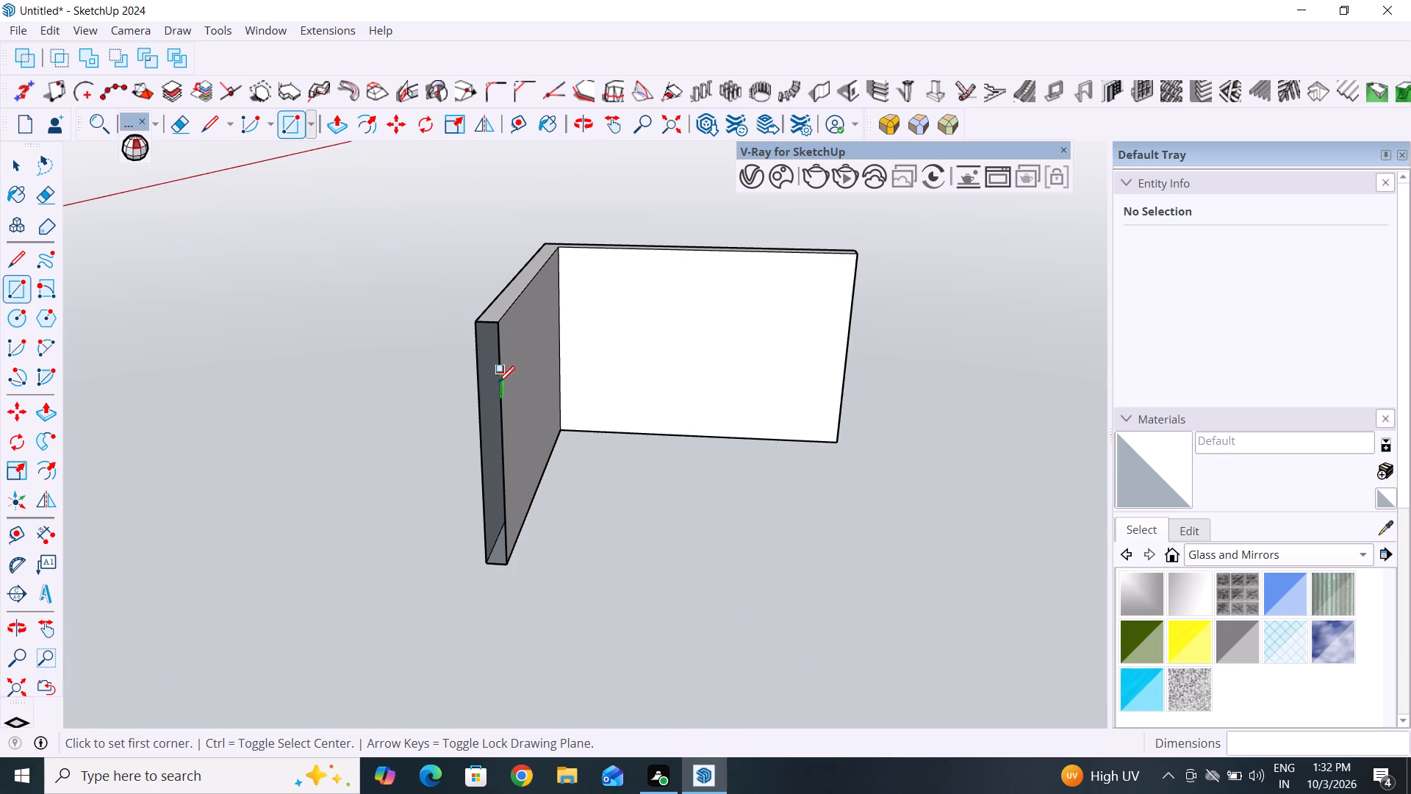
pyautogui.click(470, 321)
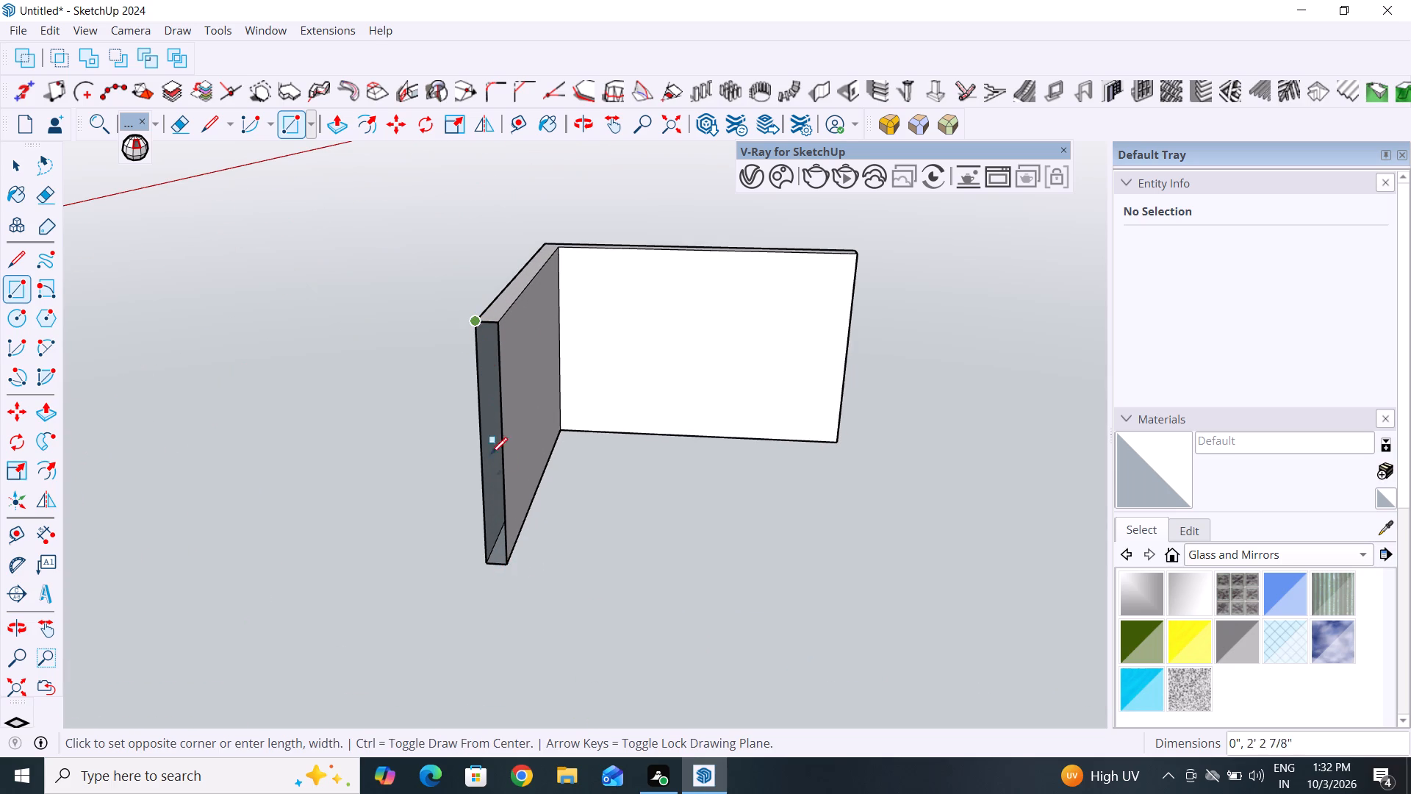
pyautogui.click(511, 571)
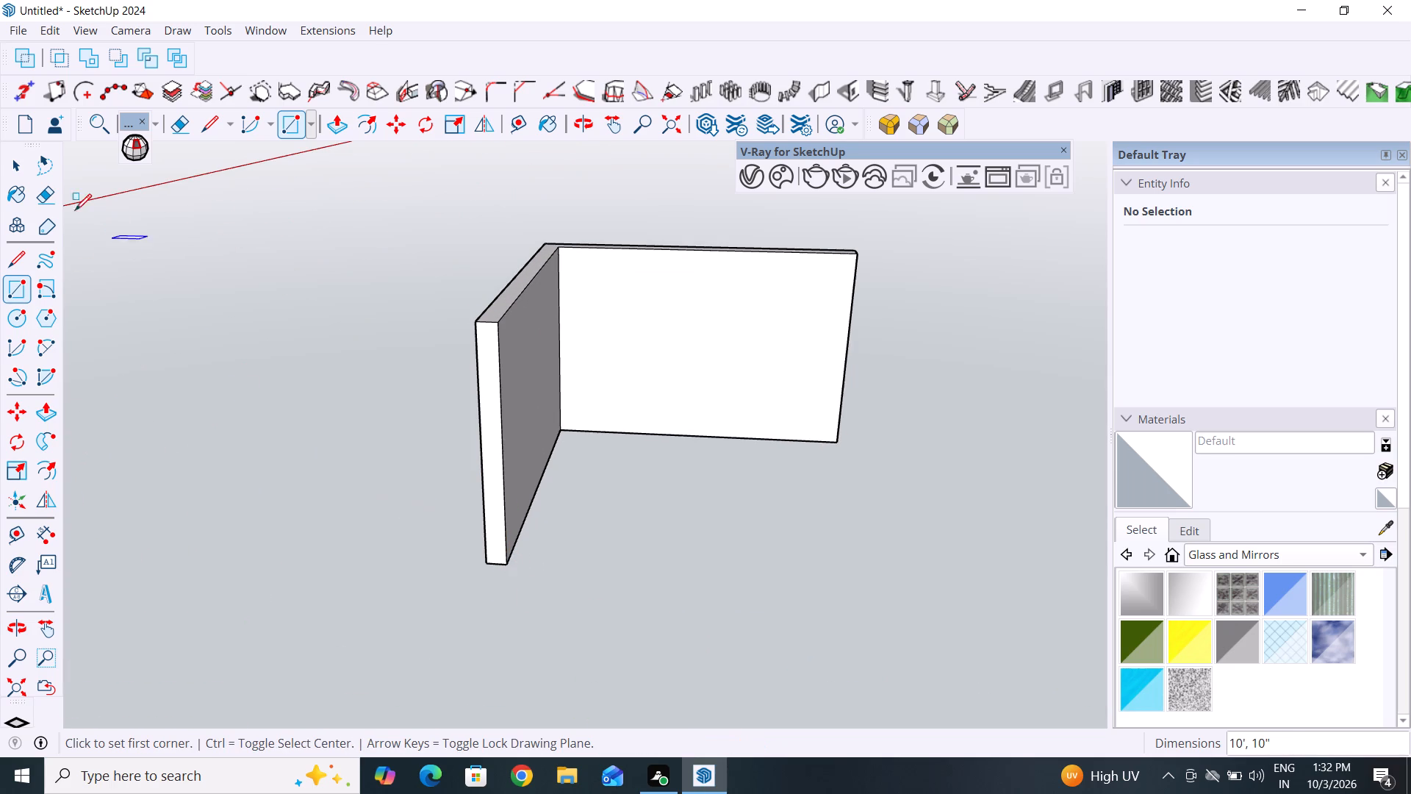
pyautogui.click(21, 178)
pyautogui.click(253, 359)
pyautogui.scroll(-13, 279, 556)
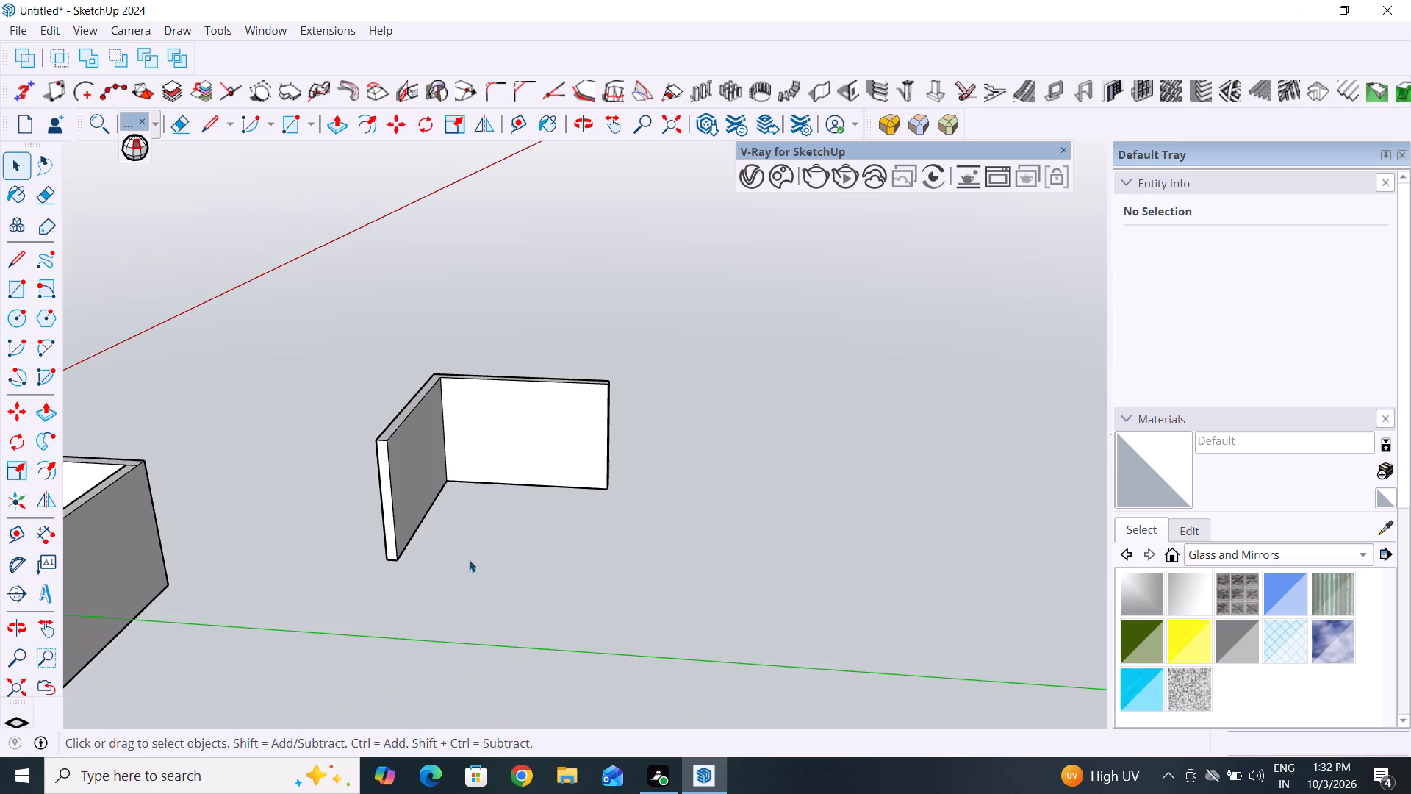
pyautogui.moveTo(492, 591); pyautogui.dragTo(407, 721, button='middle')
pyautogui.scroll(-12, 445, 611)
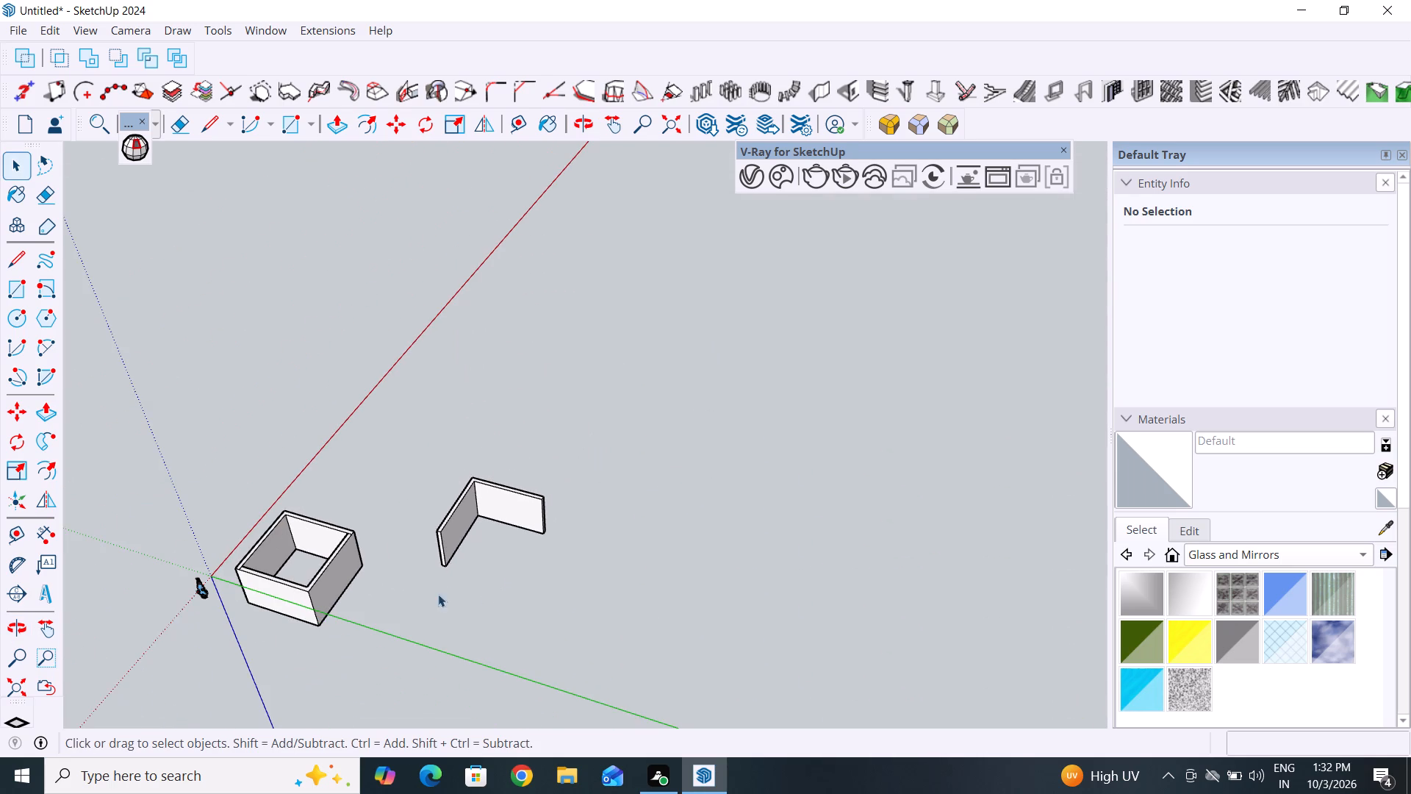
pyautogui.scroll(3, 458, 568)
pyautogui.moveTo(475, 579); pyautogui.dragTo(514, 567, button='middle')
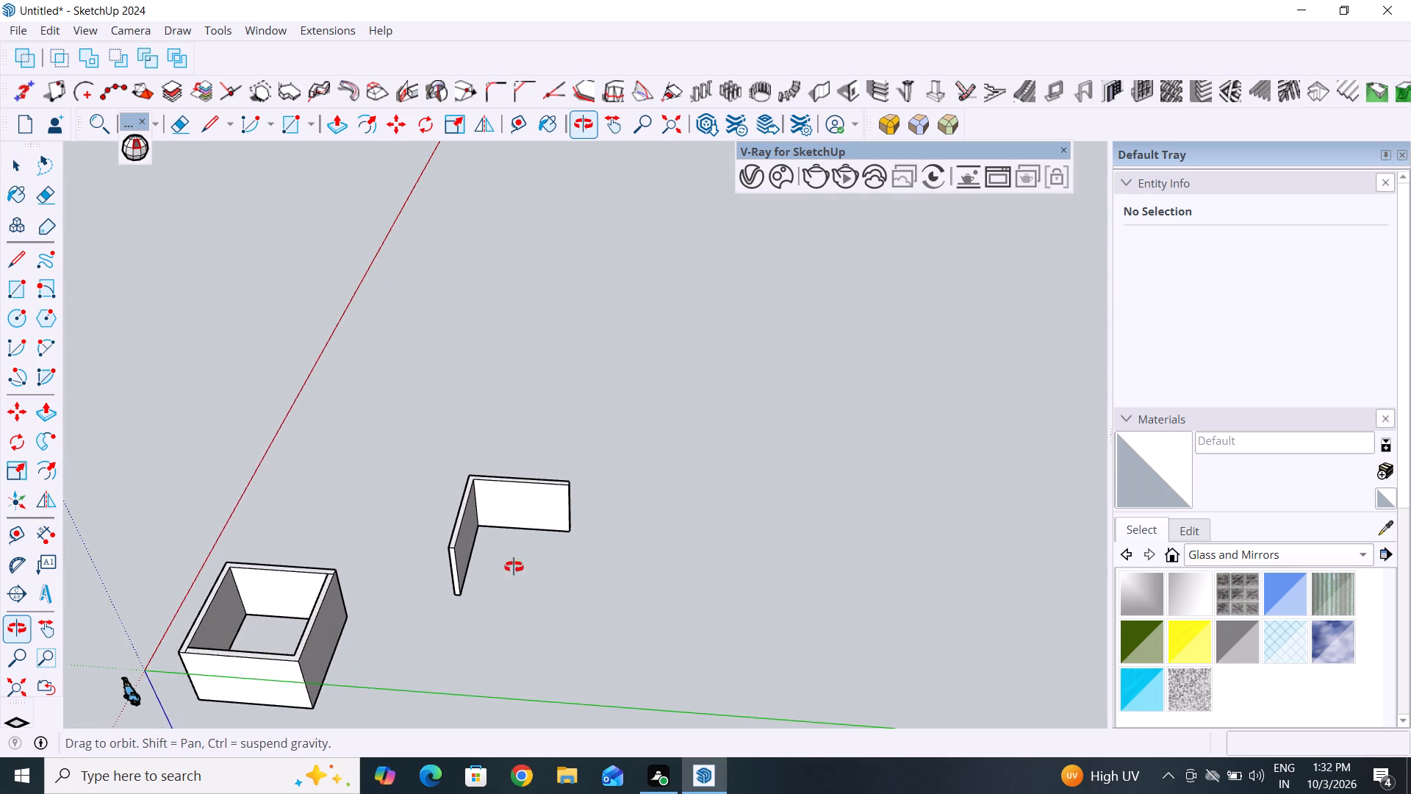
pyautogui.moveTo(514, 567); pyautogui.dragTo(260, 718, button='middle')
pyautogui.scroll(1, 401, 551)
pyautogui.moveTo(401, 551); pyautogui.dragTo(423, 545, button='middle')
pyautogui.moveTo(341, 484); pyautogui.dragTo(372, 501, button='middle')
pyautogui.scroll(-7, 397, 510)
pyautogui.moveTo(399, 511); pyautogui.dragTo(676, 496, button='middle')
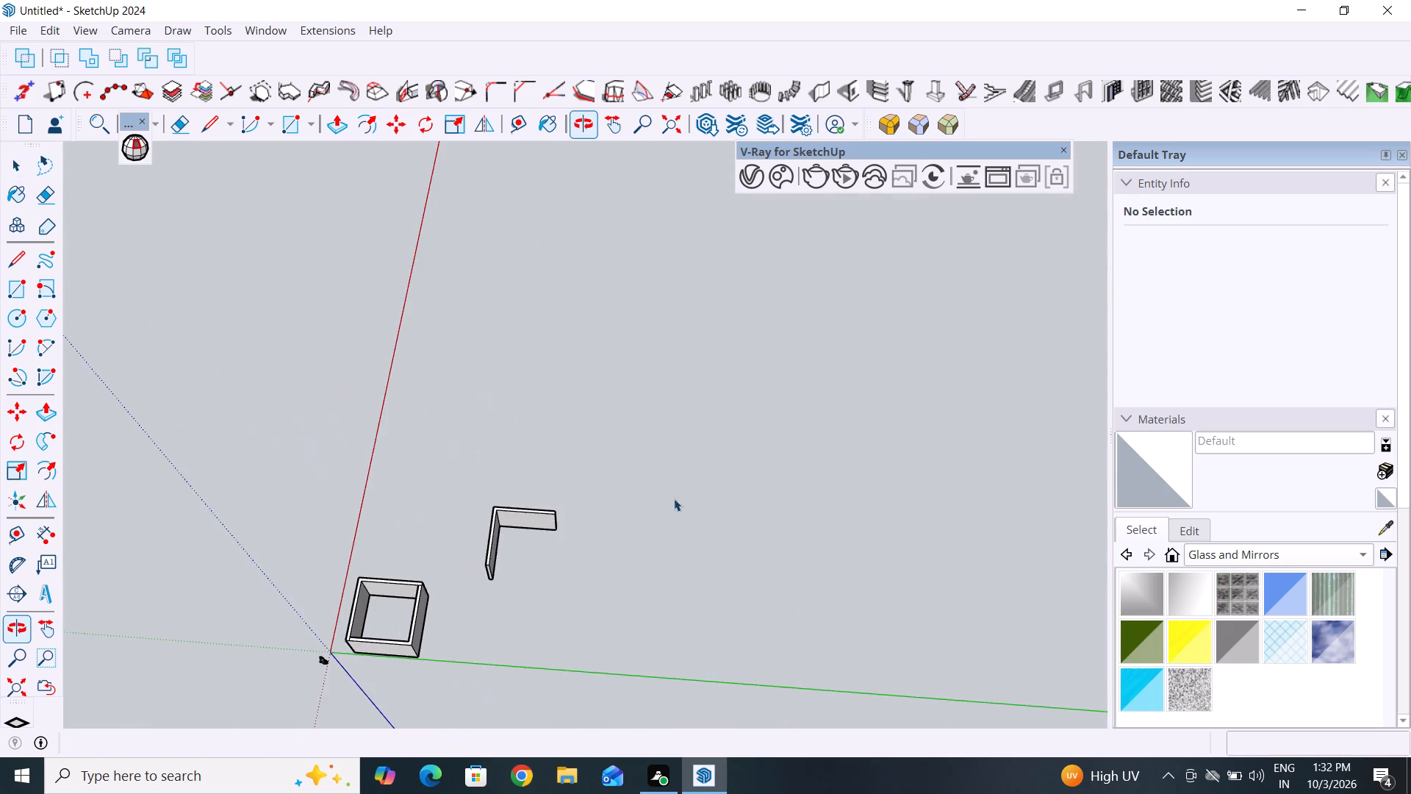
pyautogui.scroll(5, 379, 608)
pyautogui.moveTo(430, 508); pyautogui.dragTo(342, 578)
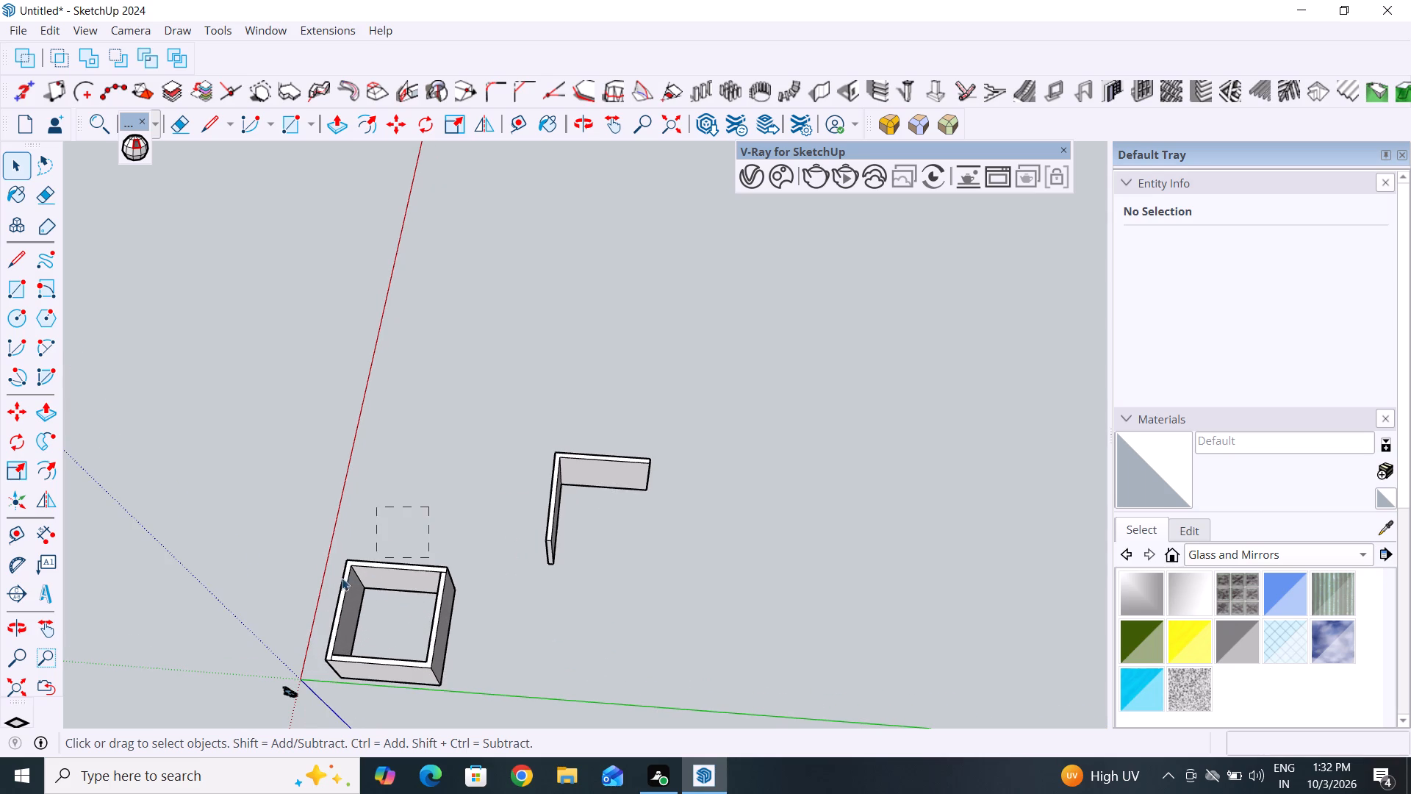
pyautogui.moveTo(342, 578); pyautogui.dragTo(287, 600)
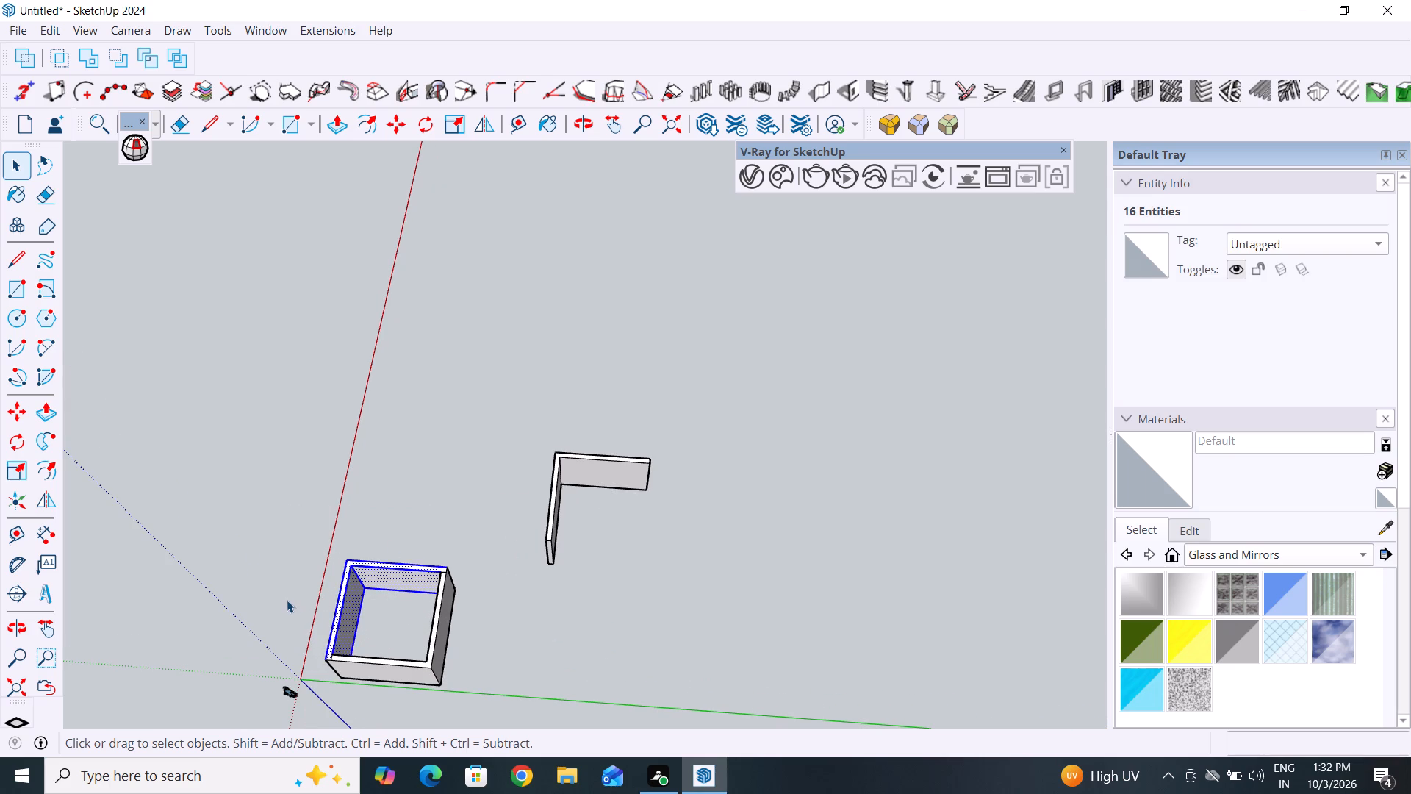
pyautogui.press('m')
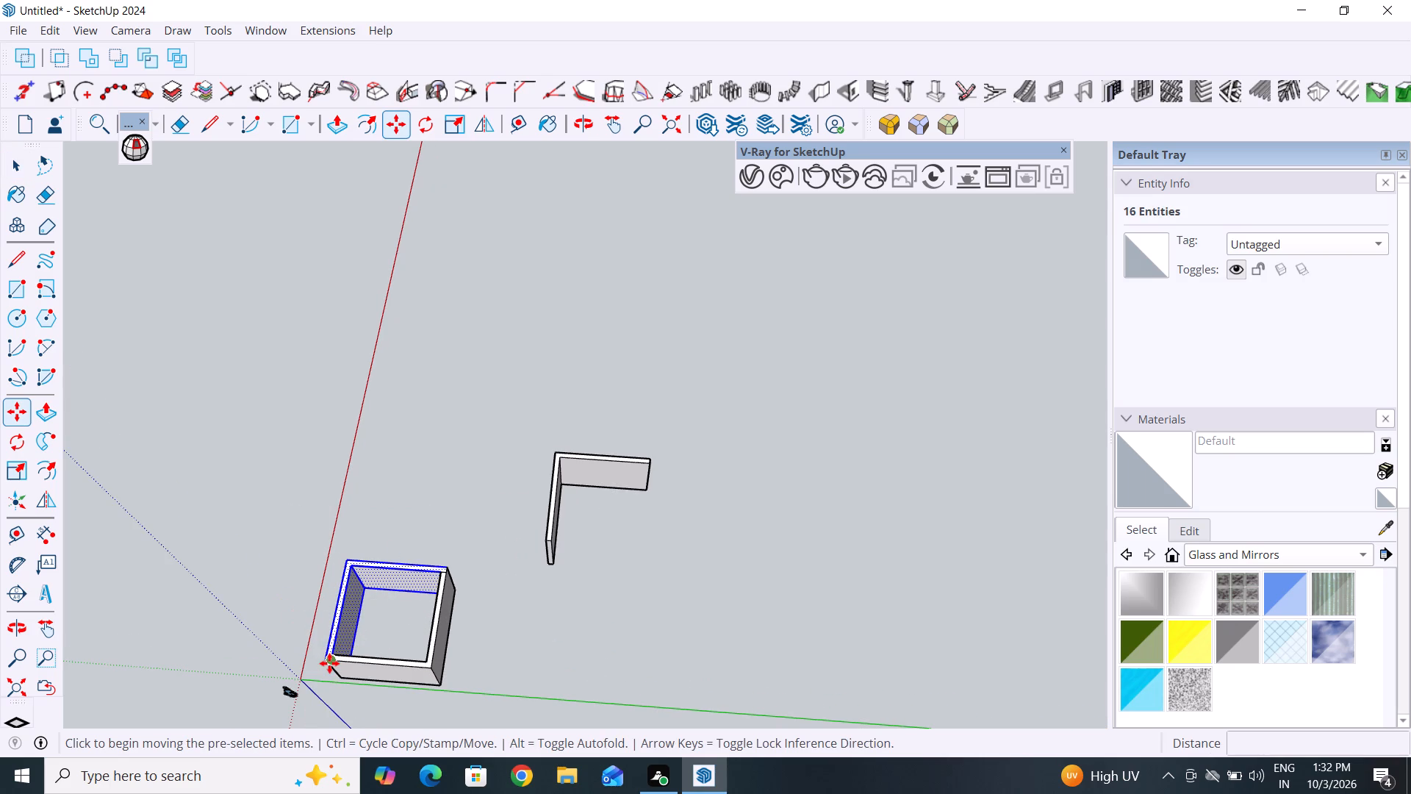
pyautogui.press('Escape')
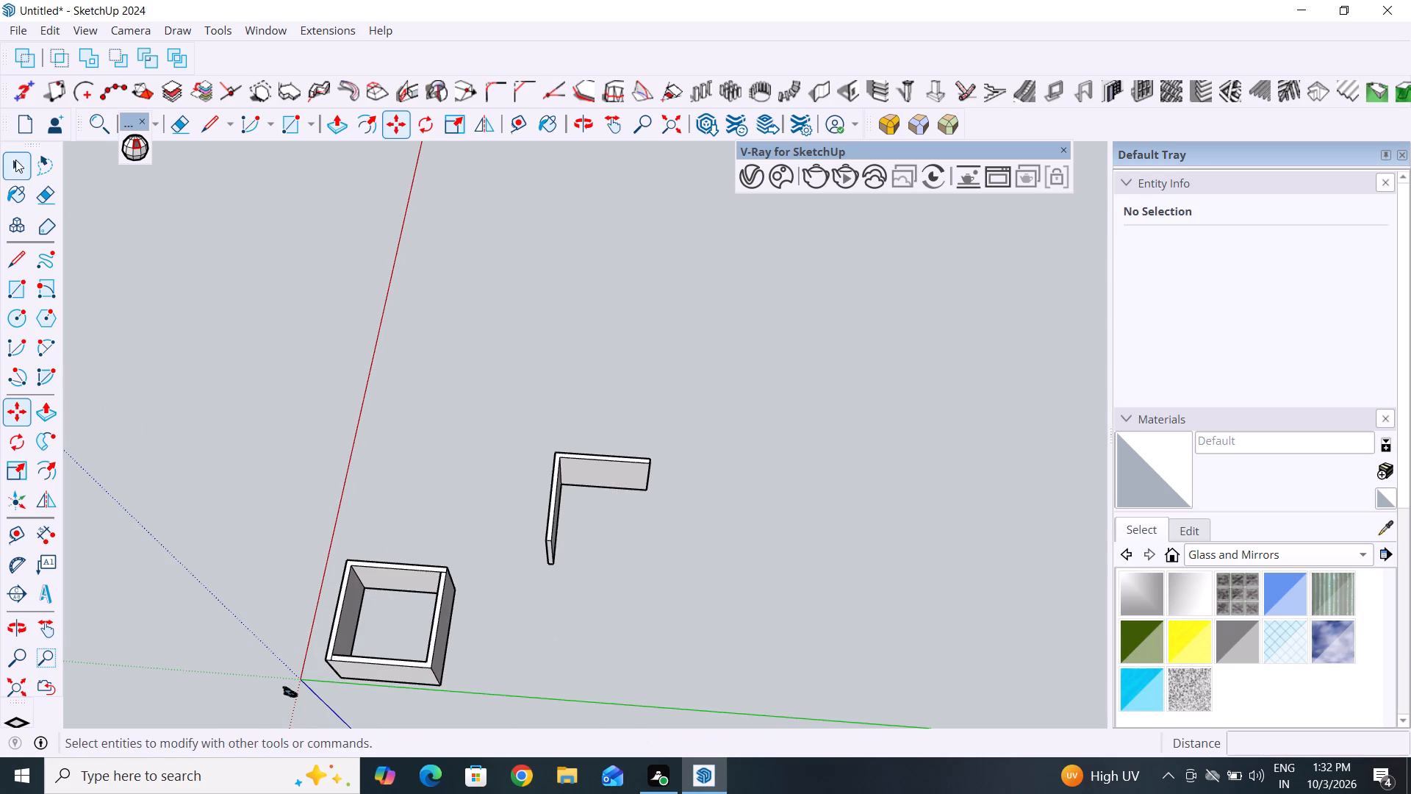
# Group the whole L-shaped copy of the two walls.
pyautogui.click(15, 160)
pyautogui.moveTo(720, 383); pyautogui.dragTo(534, 580)
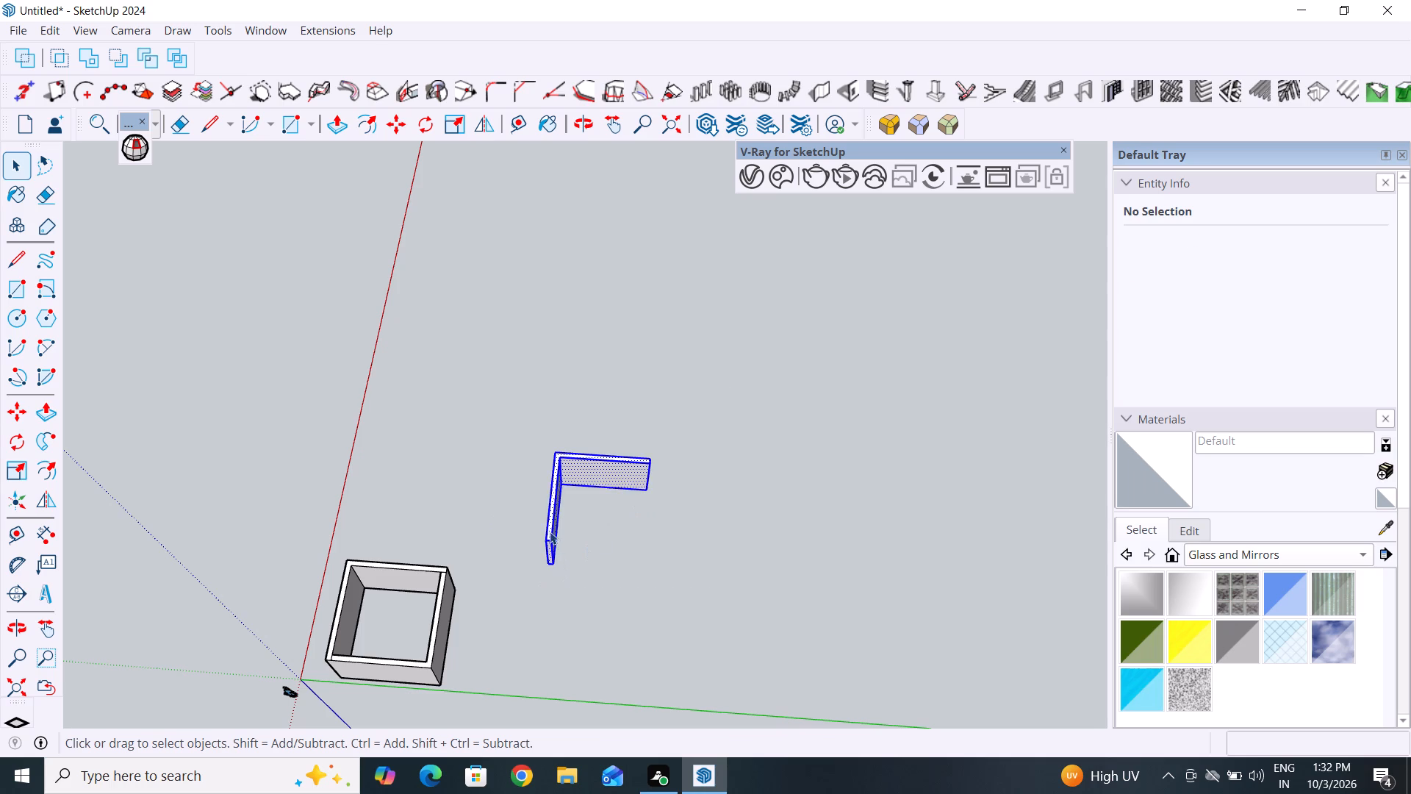
pyautogui.rightClick(549, 531)
pyautogui.click(609, 245)
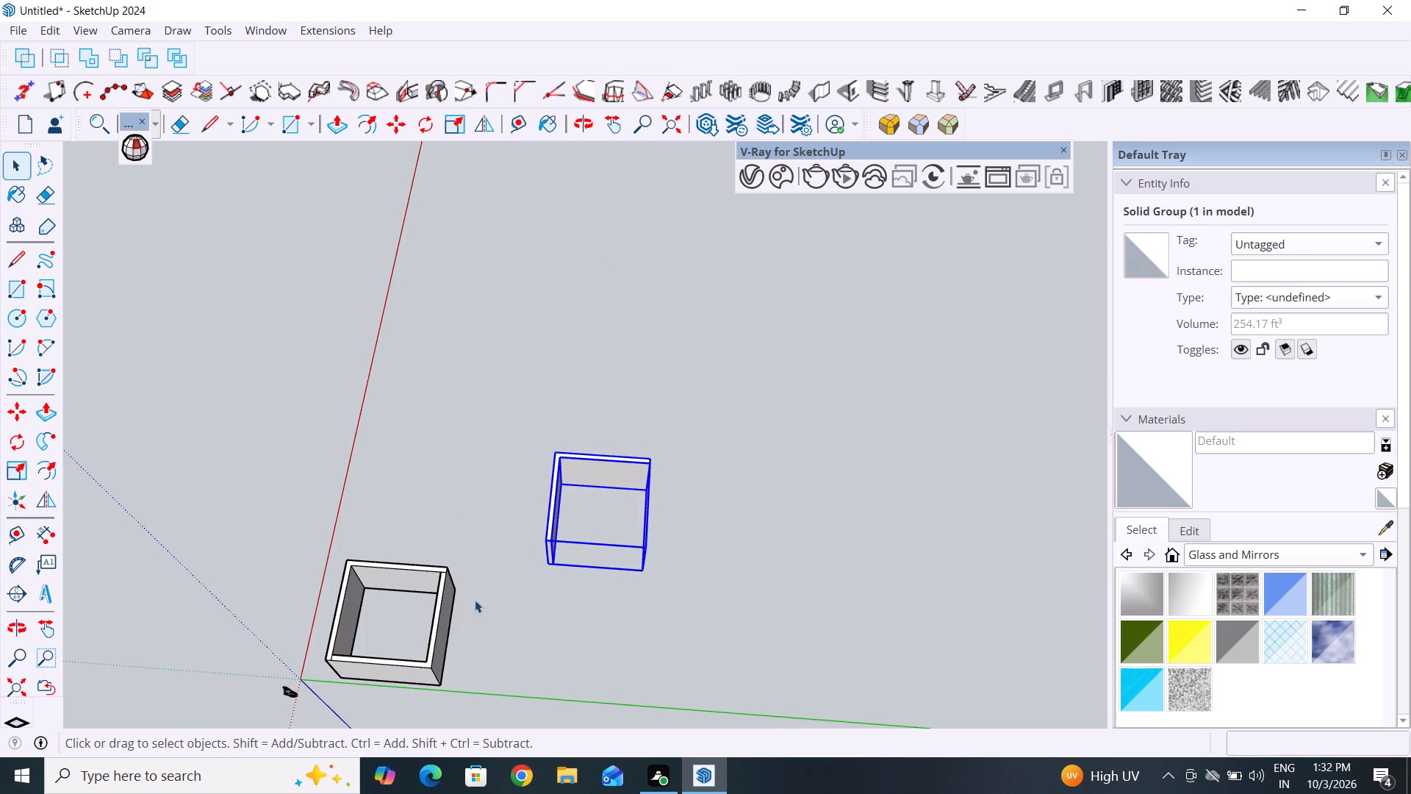
# Copy the box's other two adjoining walls 38' 5 1/2" away as an L-shaped piece facing the grouped walls.
pyautogui.scroll(-5, 470, 632)
pyautogui.moveTo(523, 634); pyautogui.dragTo(548, 323, button='middle')
pyautogui.scroll(-1, 548, 323)
pyautogui.scroll(5, 482, 684)
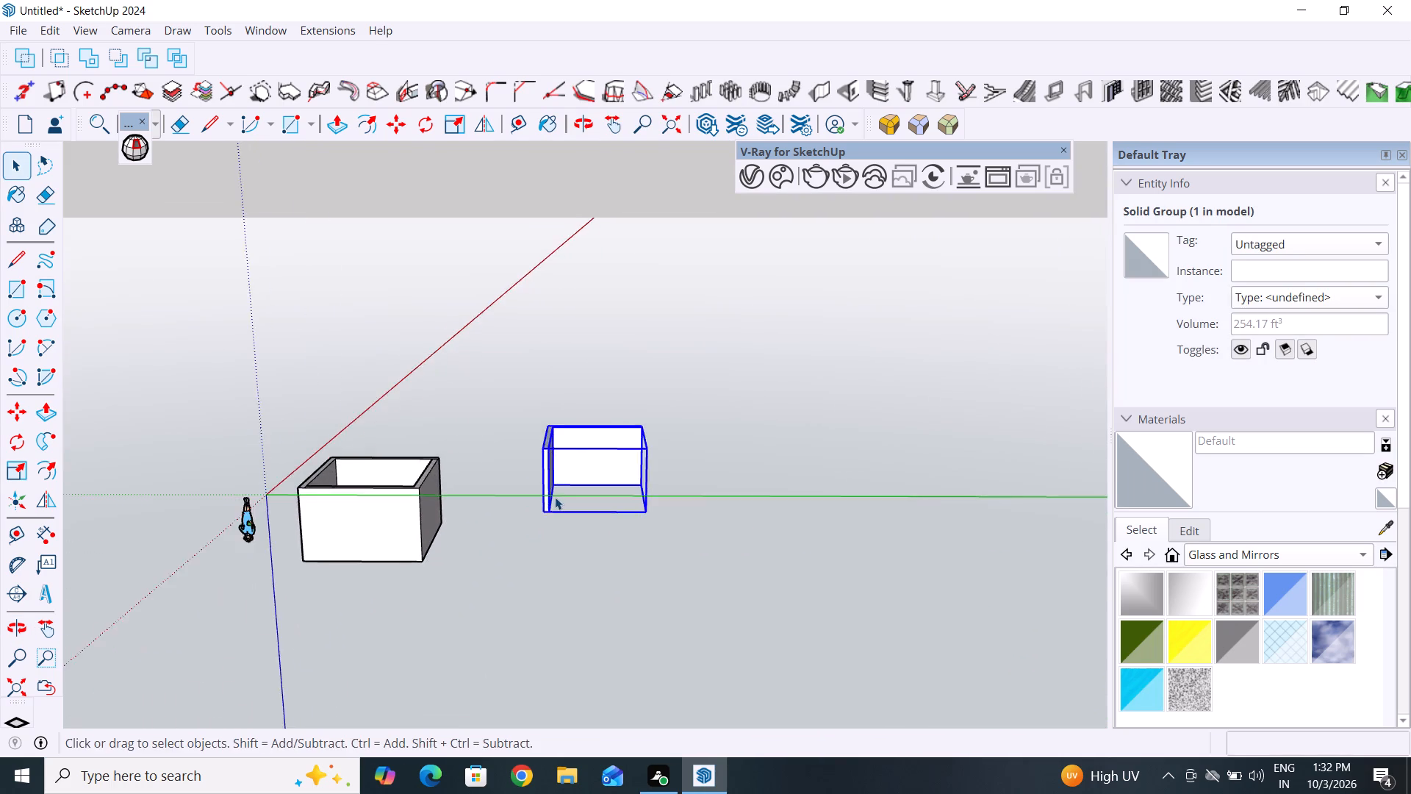
pyautogui.moveTo(558, 483); pyautogui.dragTo(627, 307, button='middle')
pyautogui.scroll(3, 535, 559)
pyautogui.moveTo(567, 590); pyautogui.dragTo(621, 377, button='middle')
pyautogui.scroll(1, 576, 582)
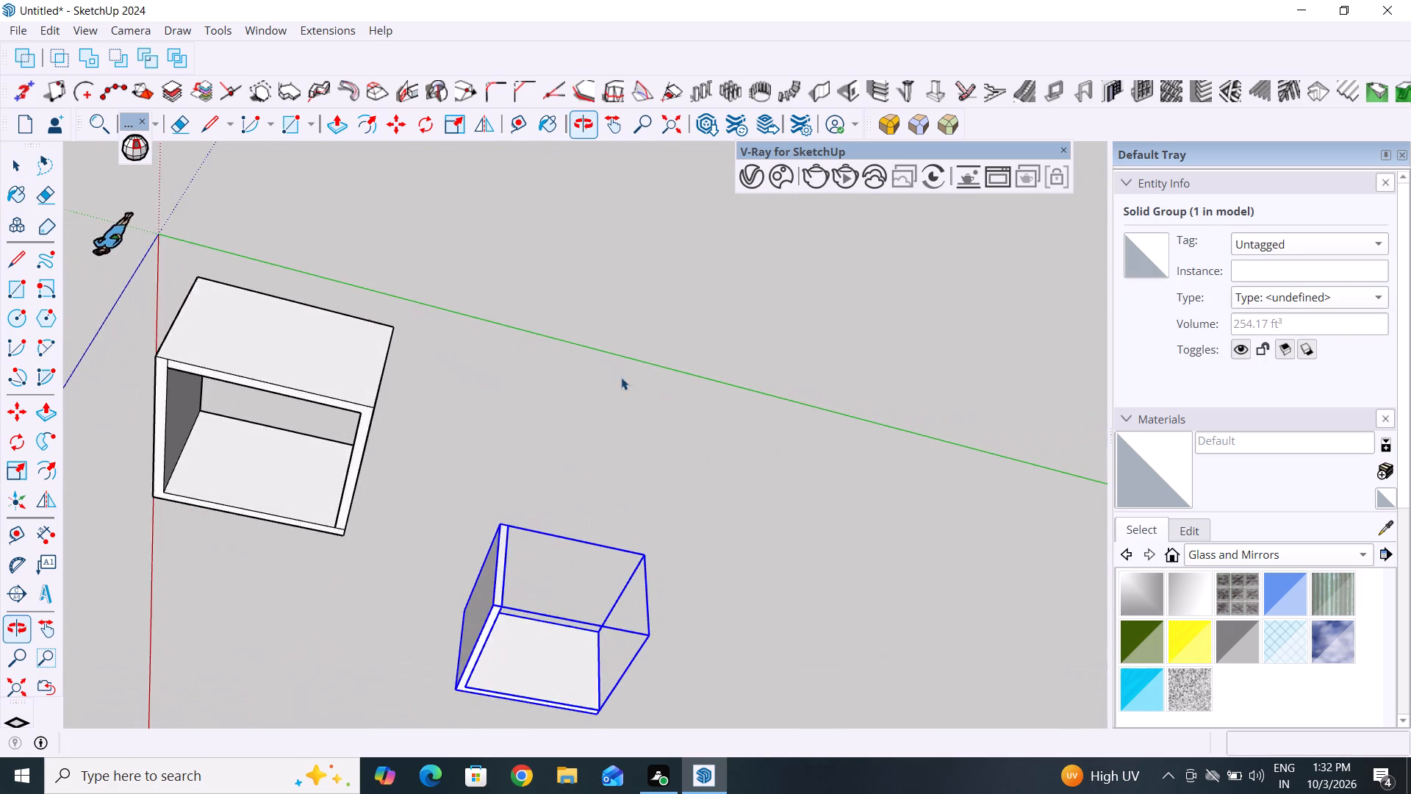
pyautogui.scroll(-6, 611, 437)
pyautogui.moveTo(600, 500); pyautogui.dragTo(485, 793, button='middle')
pyautogui.moveTo(658, 434); pyautogui.dragTo(408, 793, button='middle')
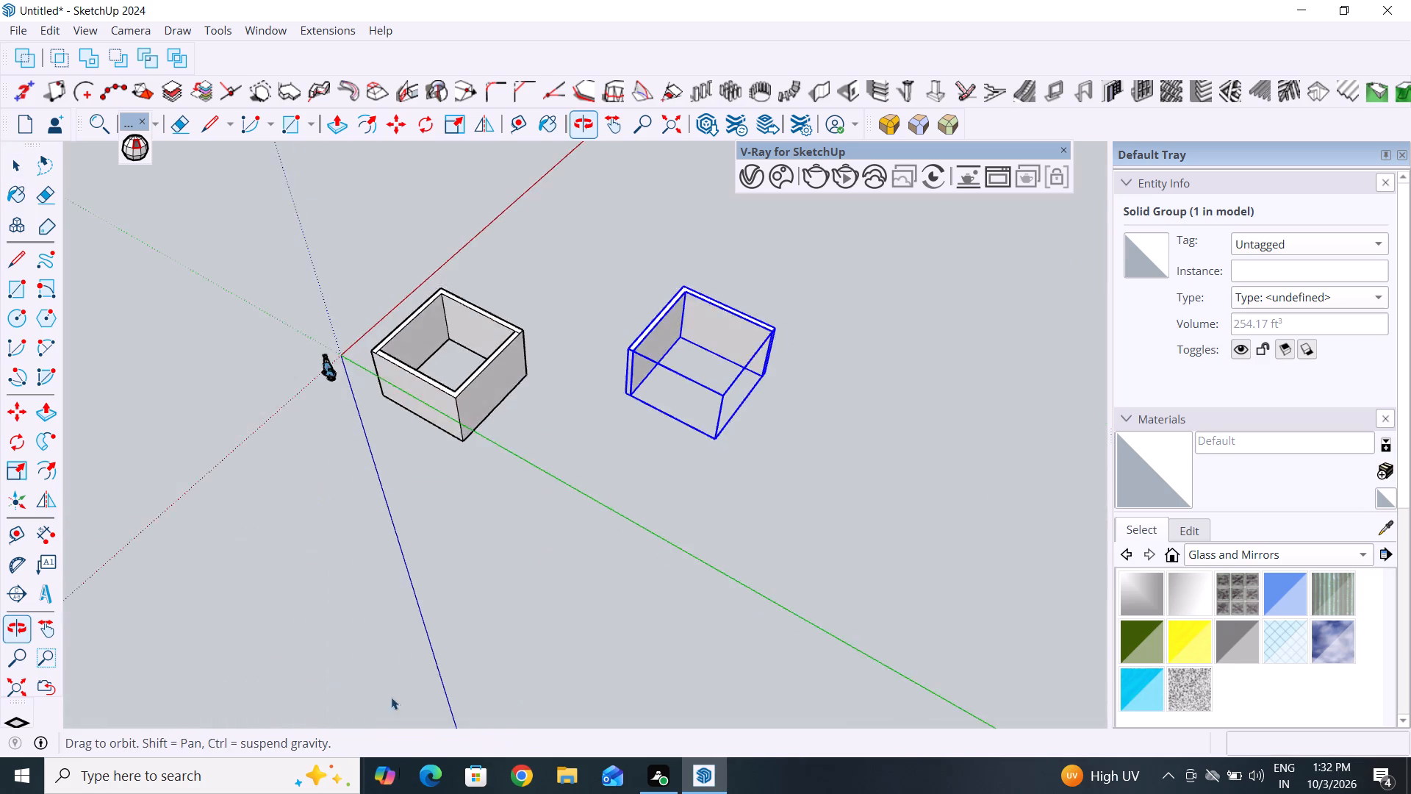
pyautogui.moveTo(496, 437); pyautogui.dragTo(500, 630, button='middle')
pyautogui.moveTo(525, 397); pyautogui.dragTo(432, 451)
pyautogui.press('m')
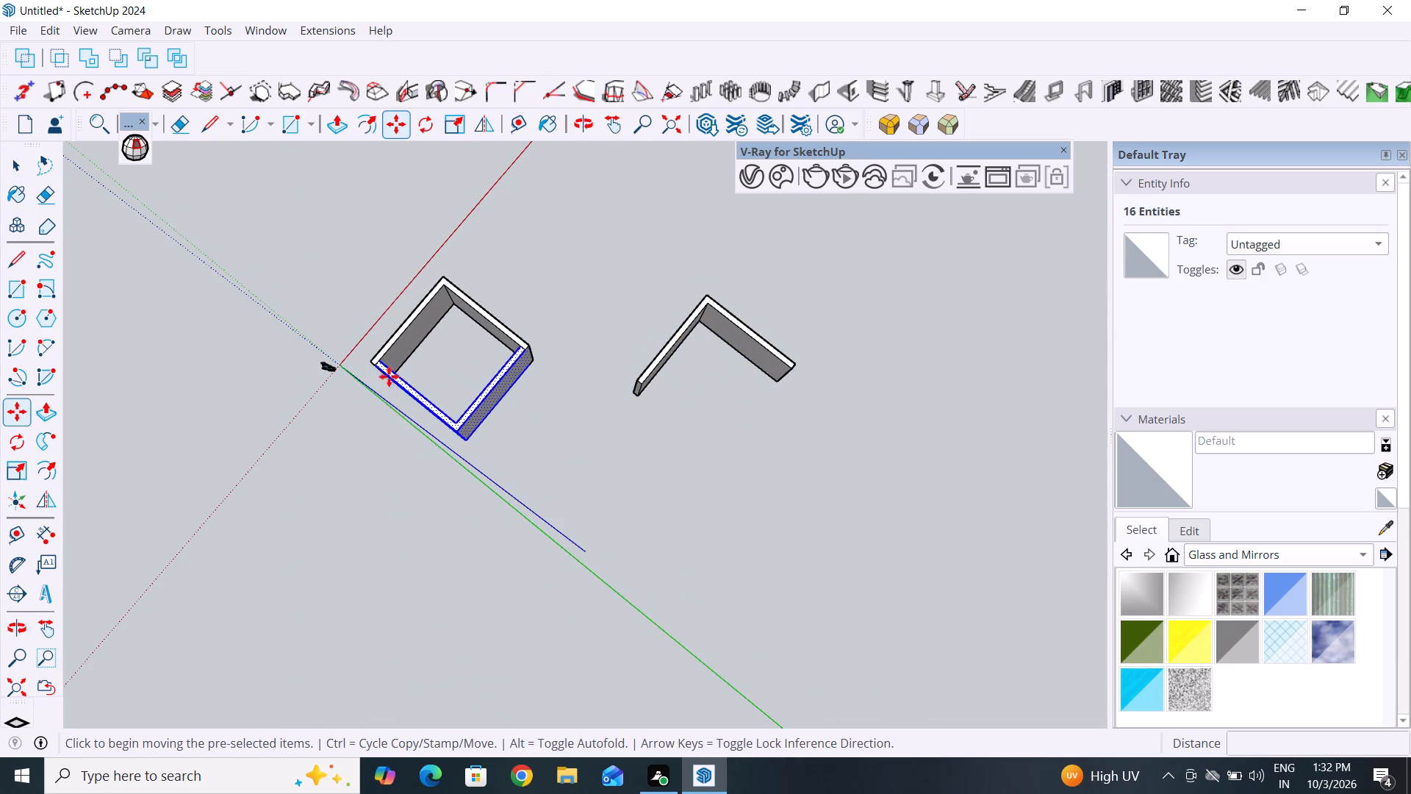
pyautogui.click(379, 362)
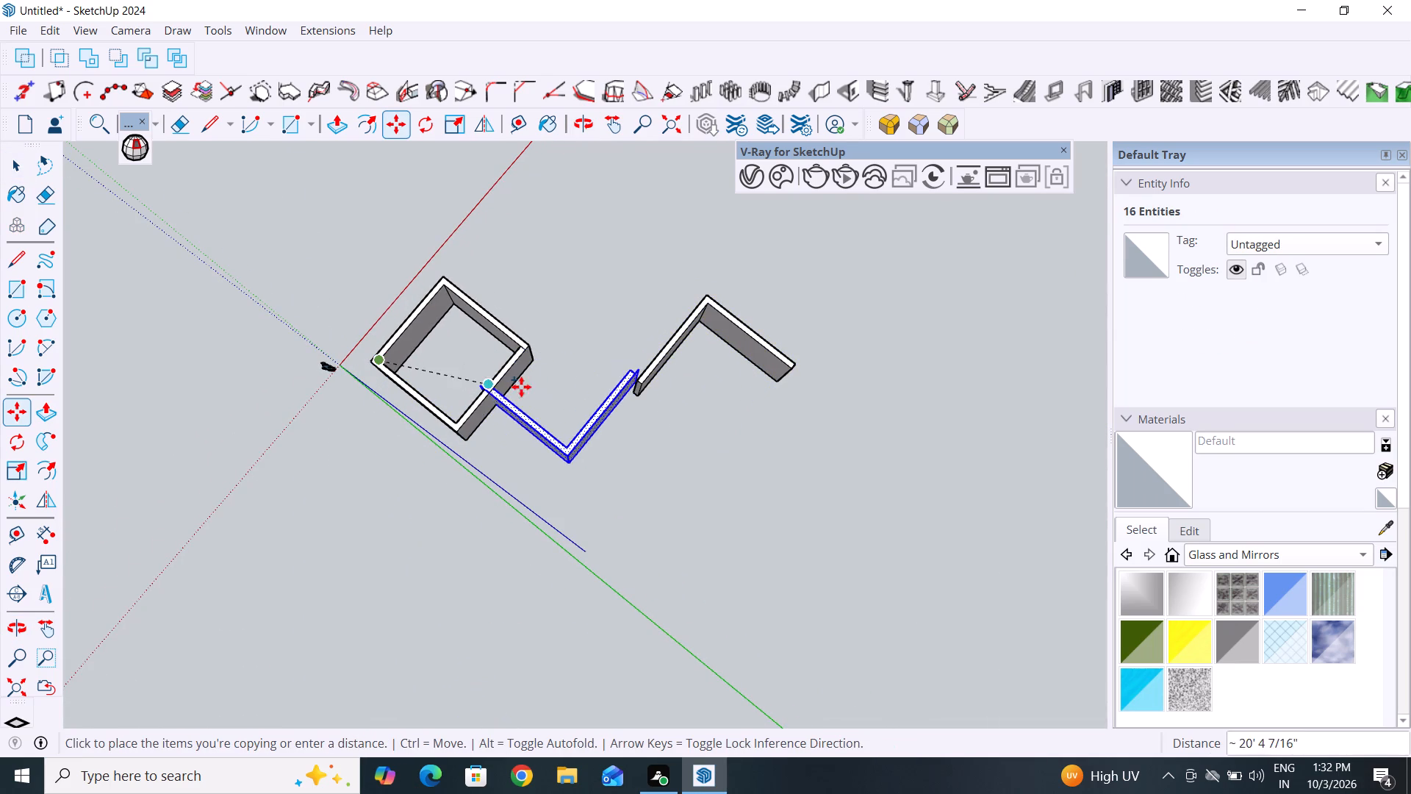
pyautogui.click(642, 449)
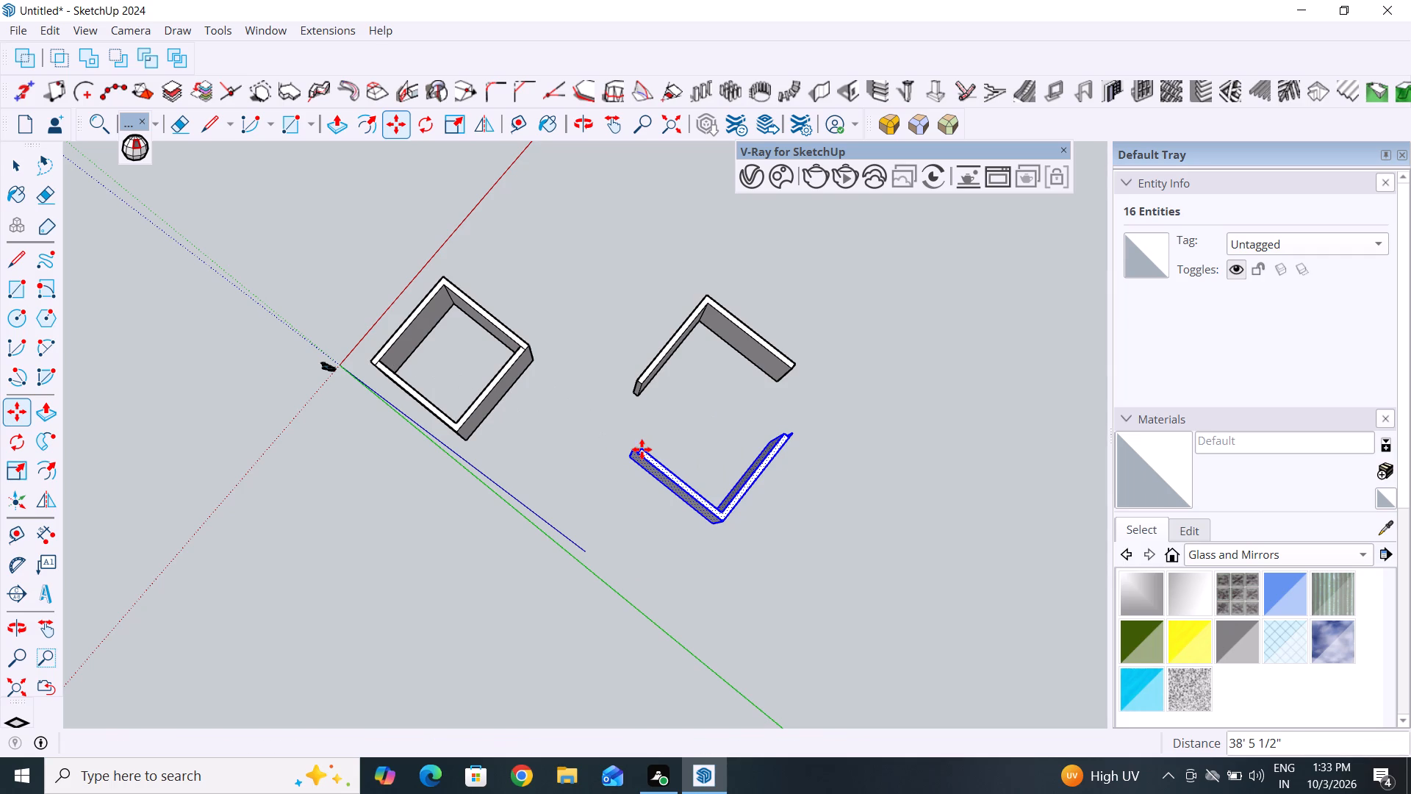
pyautogui.click(26, 164)
pyautogui.click(269, 221)
# Examine the ends of the newly copied L-shaped walls from several angles.
pyautogui.scroll(-5, 697, 527)
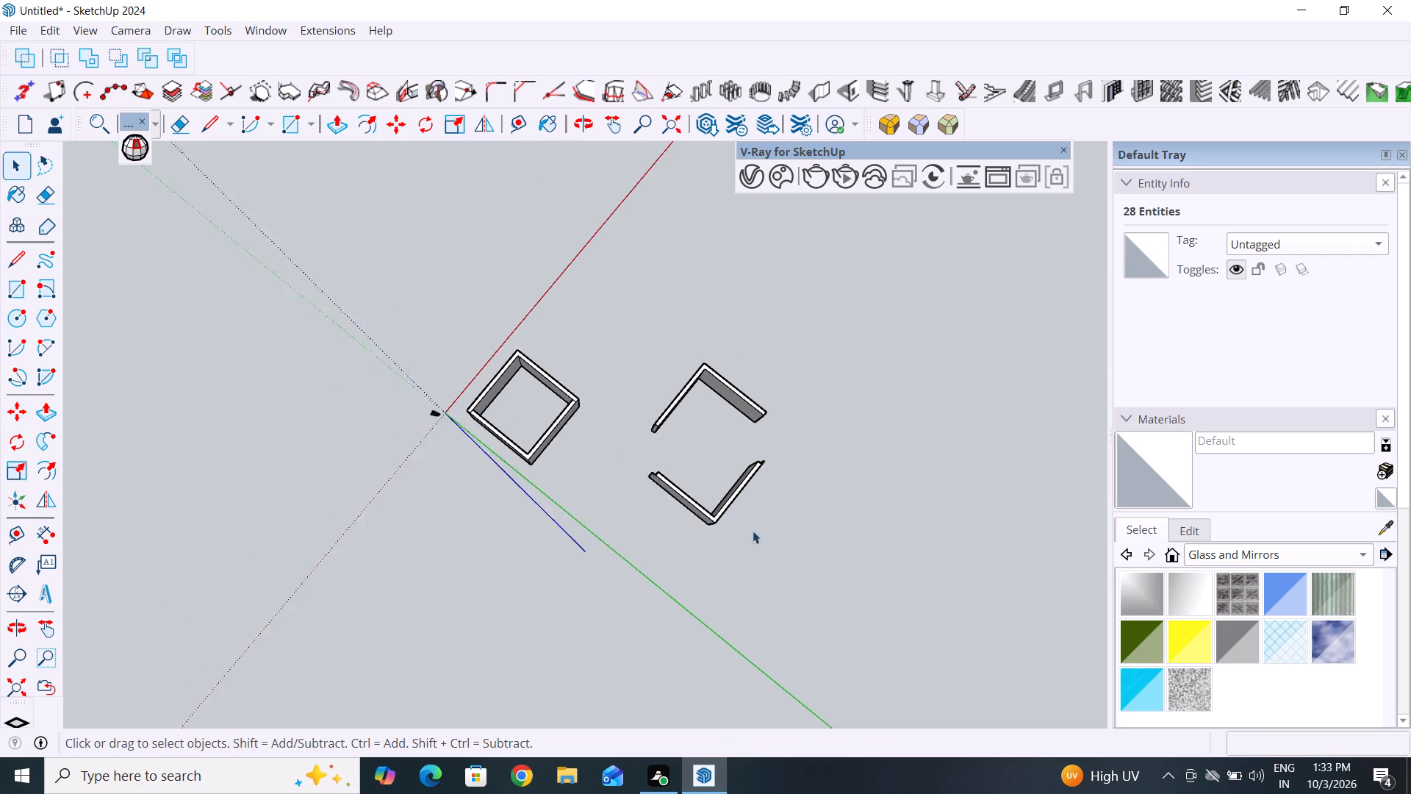
pyautogui.moveTo(818, 548); pyautogui.dragTo(261, 385, button='middle')
pyautogui.moveTo(608, 643); pyautogui.dragTo(339, 451, button='middle')
pyautogui.scroll(4, 501, 517)
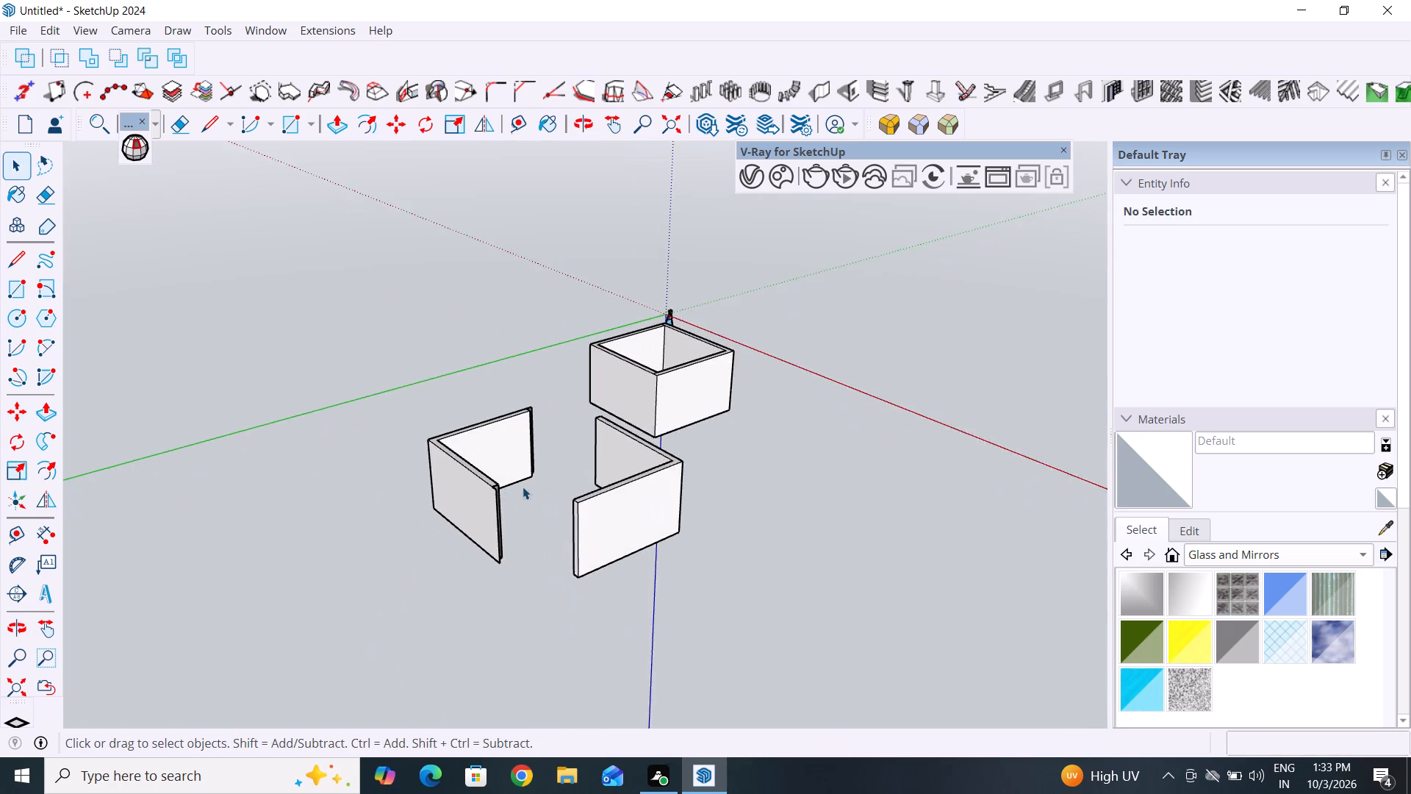
pyautogui.scroll(6, 523, 487)
pyautogui.moveTo(537, 500); pyautogui.dragTo(367, 467, button='middle')
pyautogui.scroll(4, 456, 373)
pyautogui.moveTo(477, 437); pyautogui.dragTo(412, 493, button='middle')
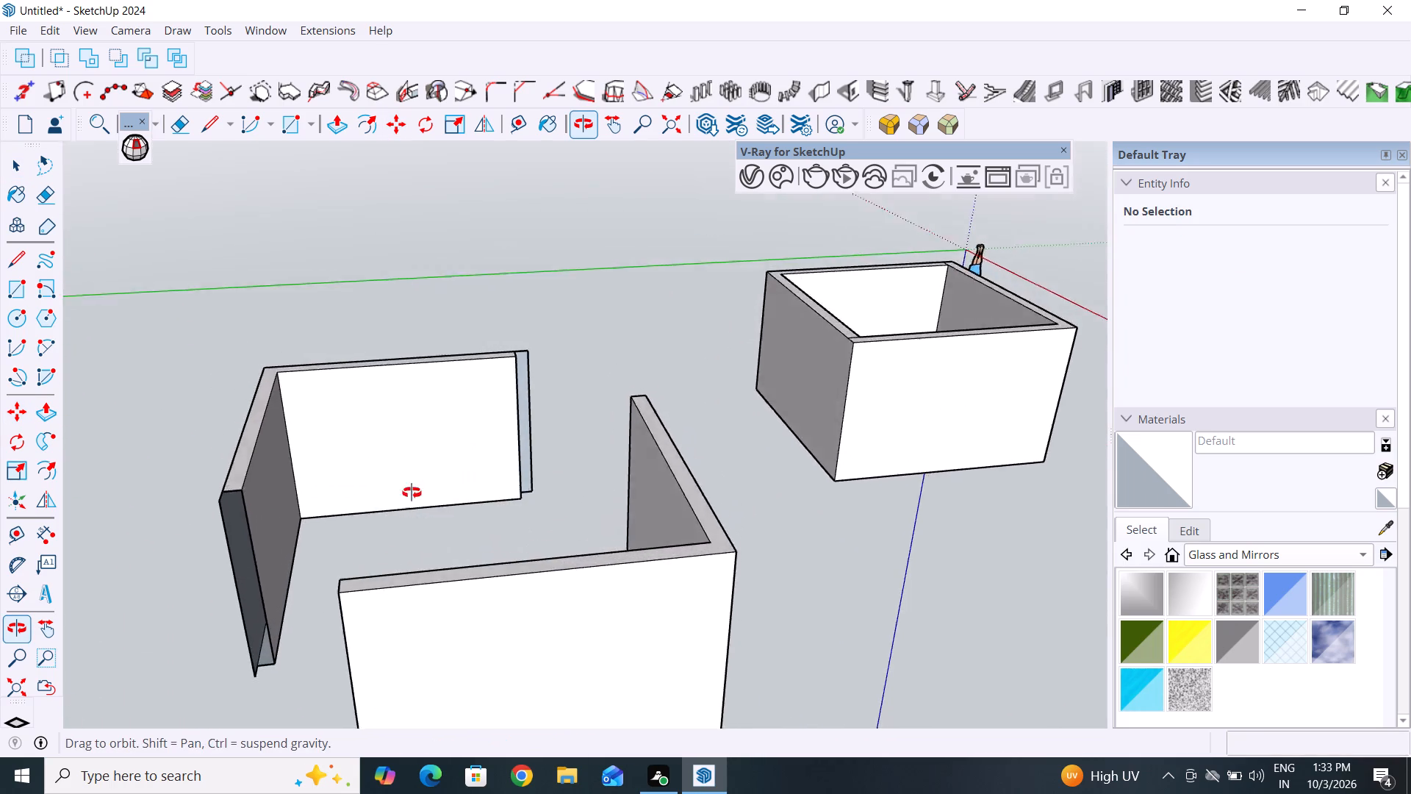
pyautogui.moveTo(412, 493); pyautogui.dragTo(292, 529, button='middle')
pyautogui.scroll(-4, 514, 393)
pyautogui.moveTo(559, 473); pyautogui.dragTo(685, 624, button='middle')
pyautogui.moveTo(281, 631); pyautogui.dragTo(546, 452, button='middle')
pyautogui.scroll(9, 488, 568)
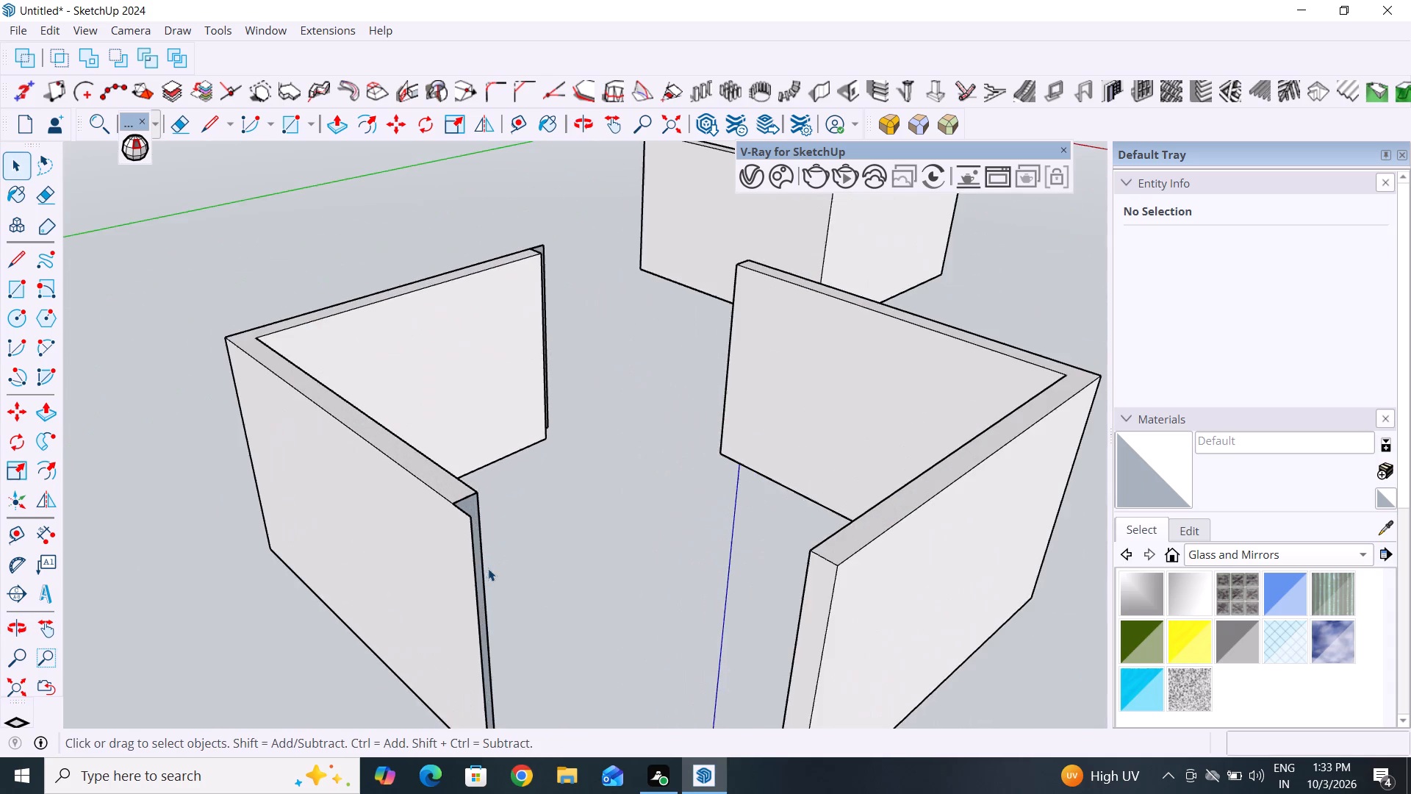
pyautogui.moveTo(531, 565); pyautogui.dragTo(306, 481, button='middle')
pyautogui.scroll(-5, 478, 475)
pyautogui.moveTo(486, 533); pyautogui.dragTo(433, 596, button='middle')
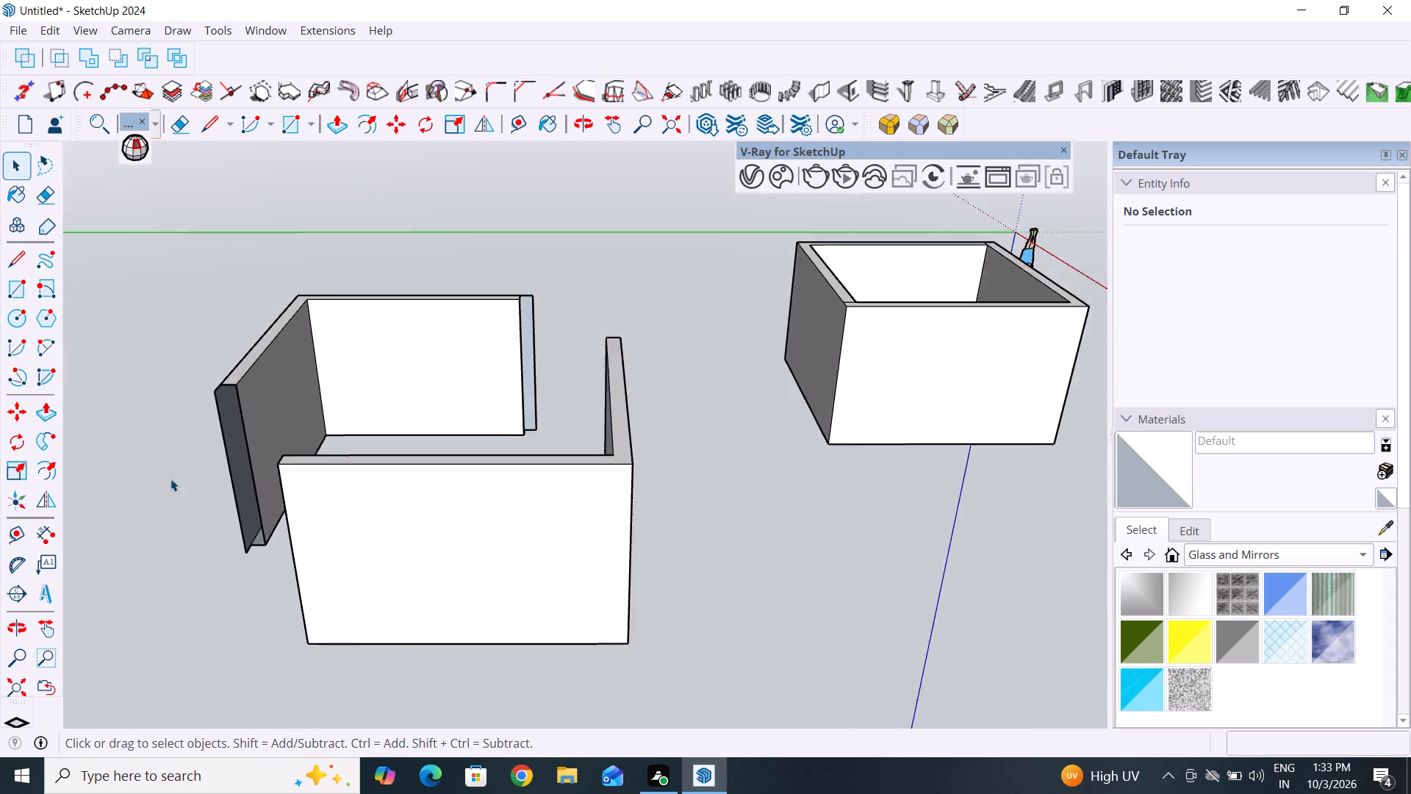
# Draw a line about 1' 1" long extending the inner top edge past one open end of the ungrouped L-shaped walls.
pyautogui.scroll(4, 157, 468)
pyautogui.moveTo(278, 547); pyautogui.dragTo(265, 603, button='middle')
pyautogui.scroll(2, 279, 596)
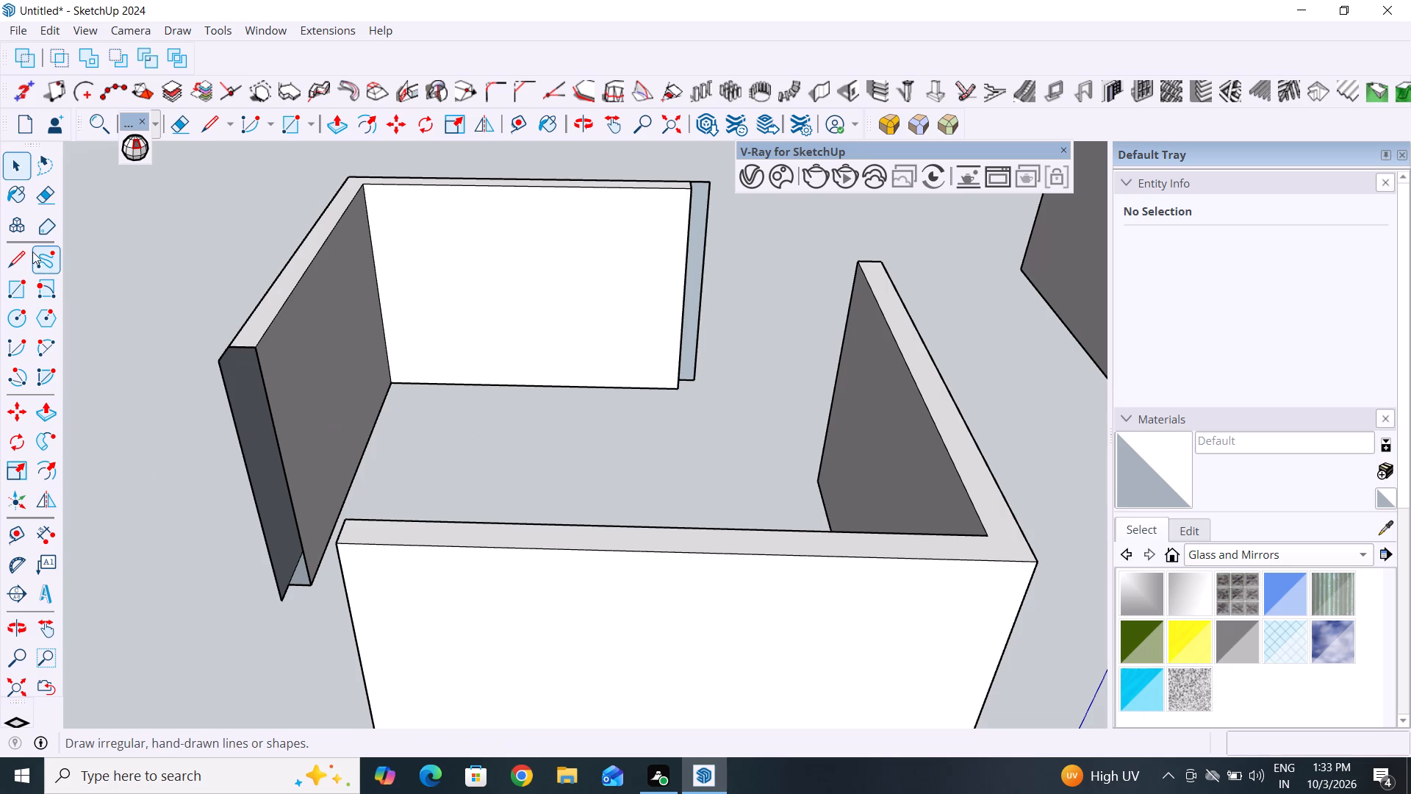
pyautogui.click(12, 255)
pyautogui.click(251, 351)
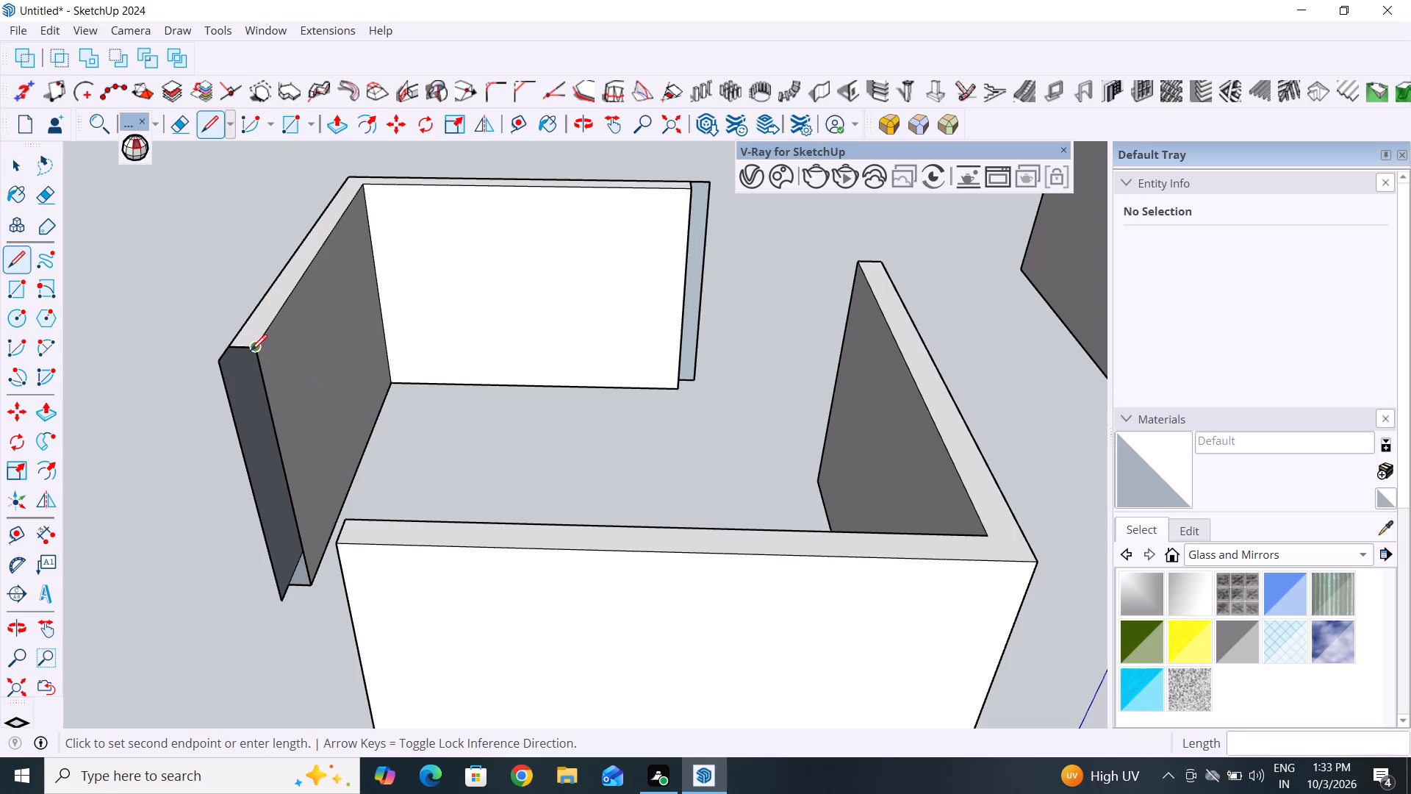
pyautogui.moveTo(247, 365); pyautogui.dragTo(345, 553, button='middle')
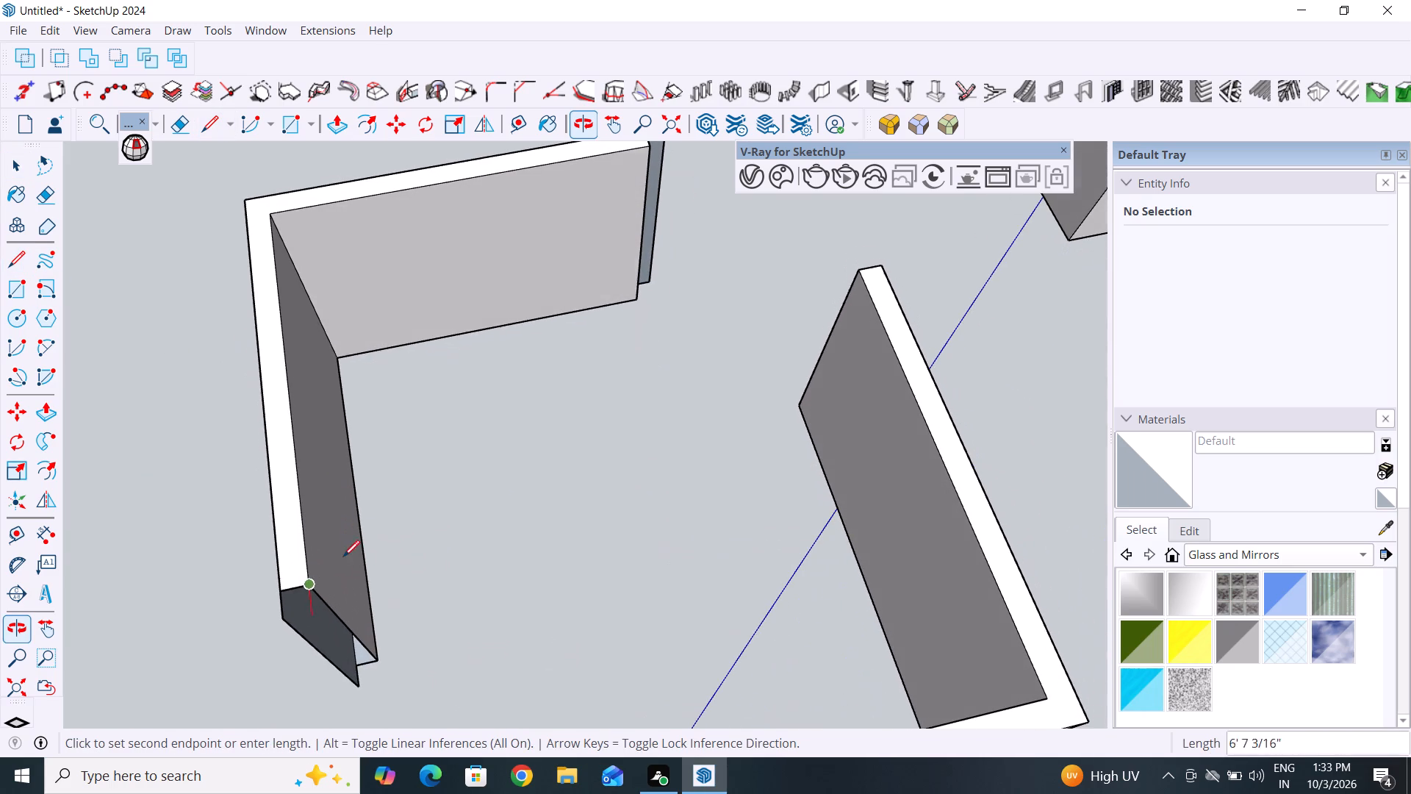
pyautogui.click(315, 624)
pyautogui.press('Escape')
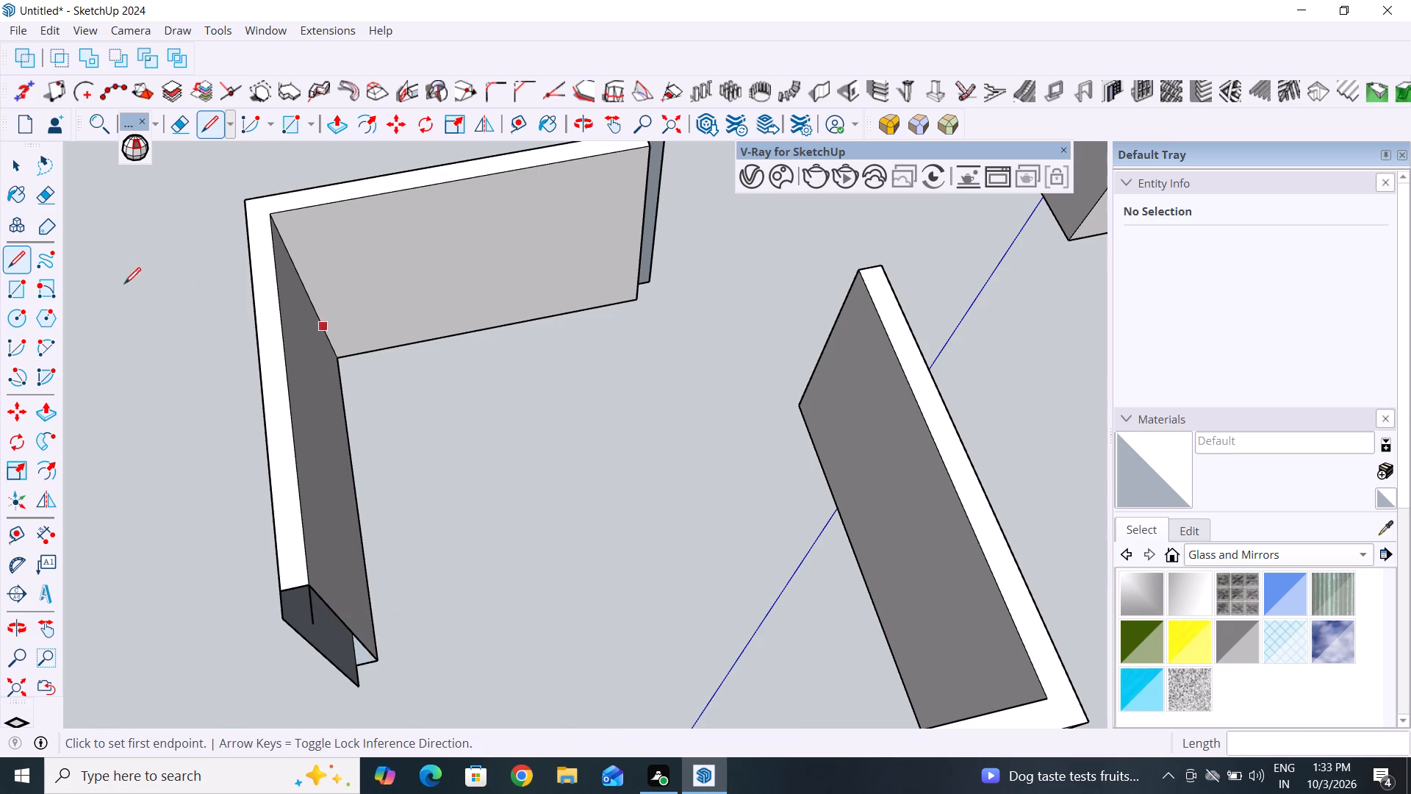
# Draw a 10" line from the outer top corner to the extended inner edge, closing the wall's top face at that end.
pyautogui.click(19, 164)
pyautogui.click(16, 257)
pyautogui.click(280, 618)
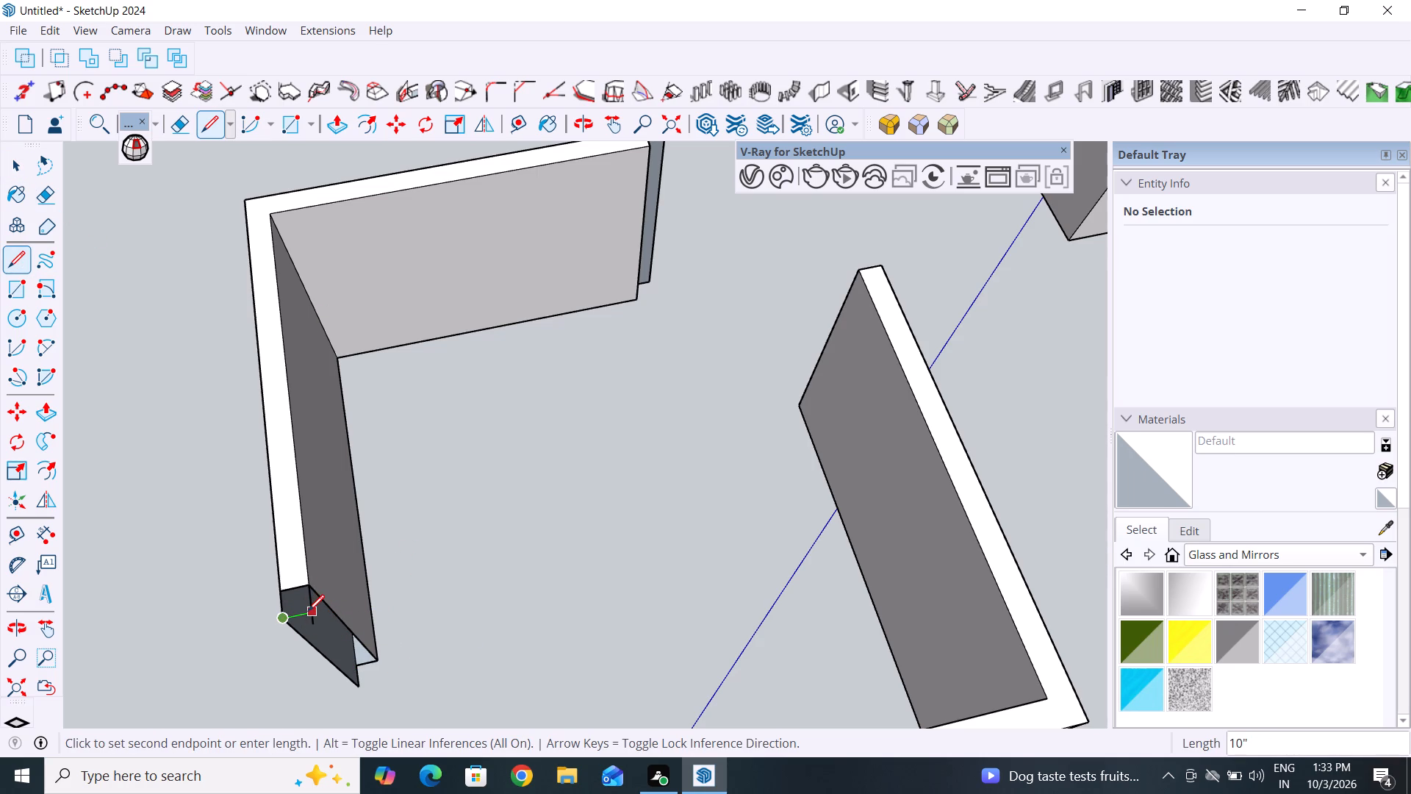
pyautogui.click(308, 611)
pyautogui.press('space')
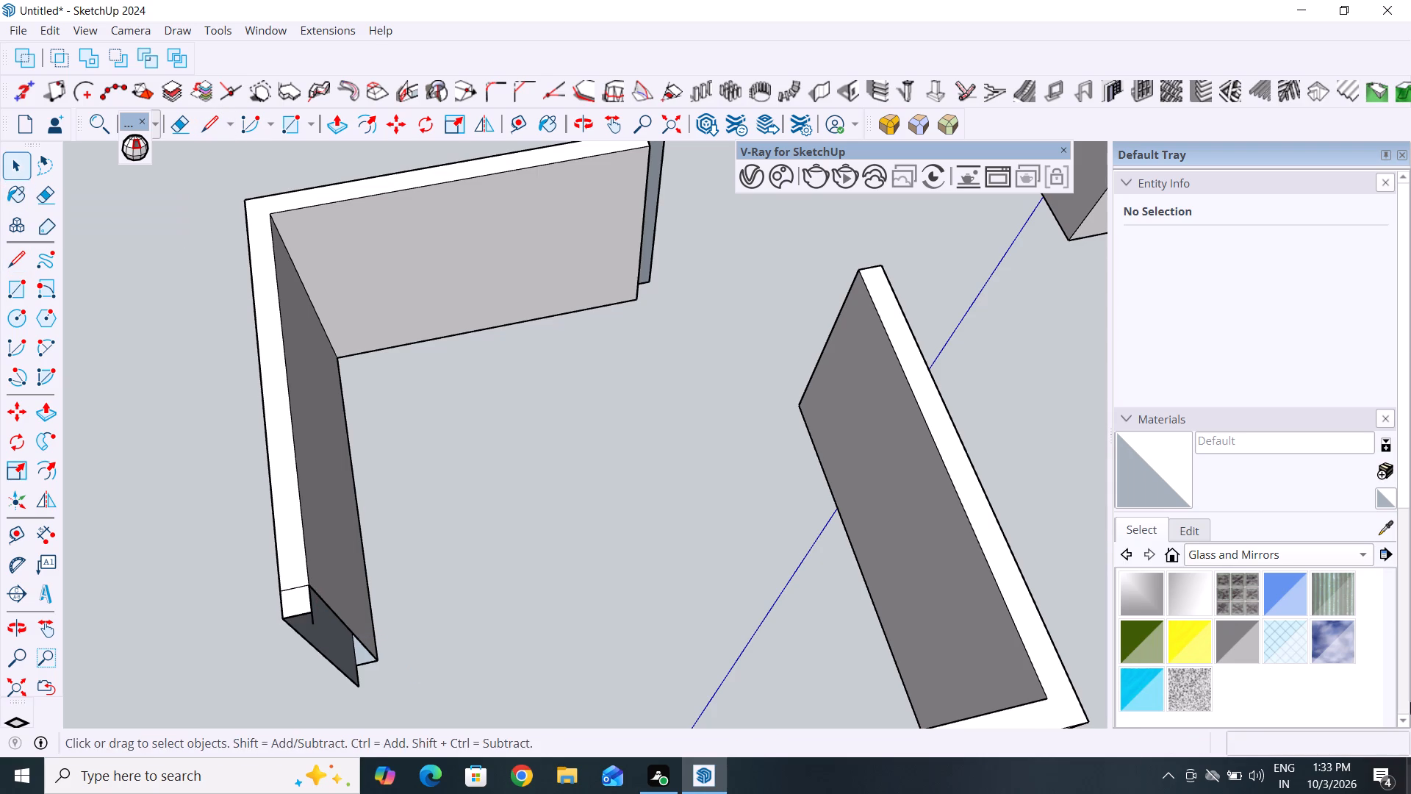
pyautogui.click(139, 301)
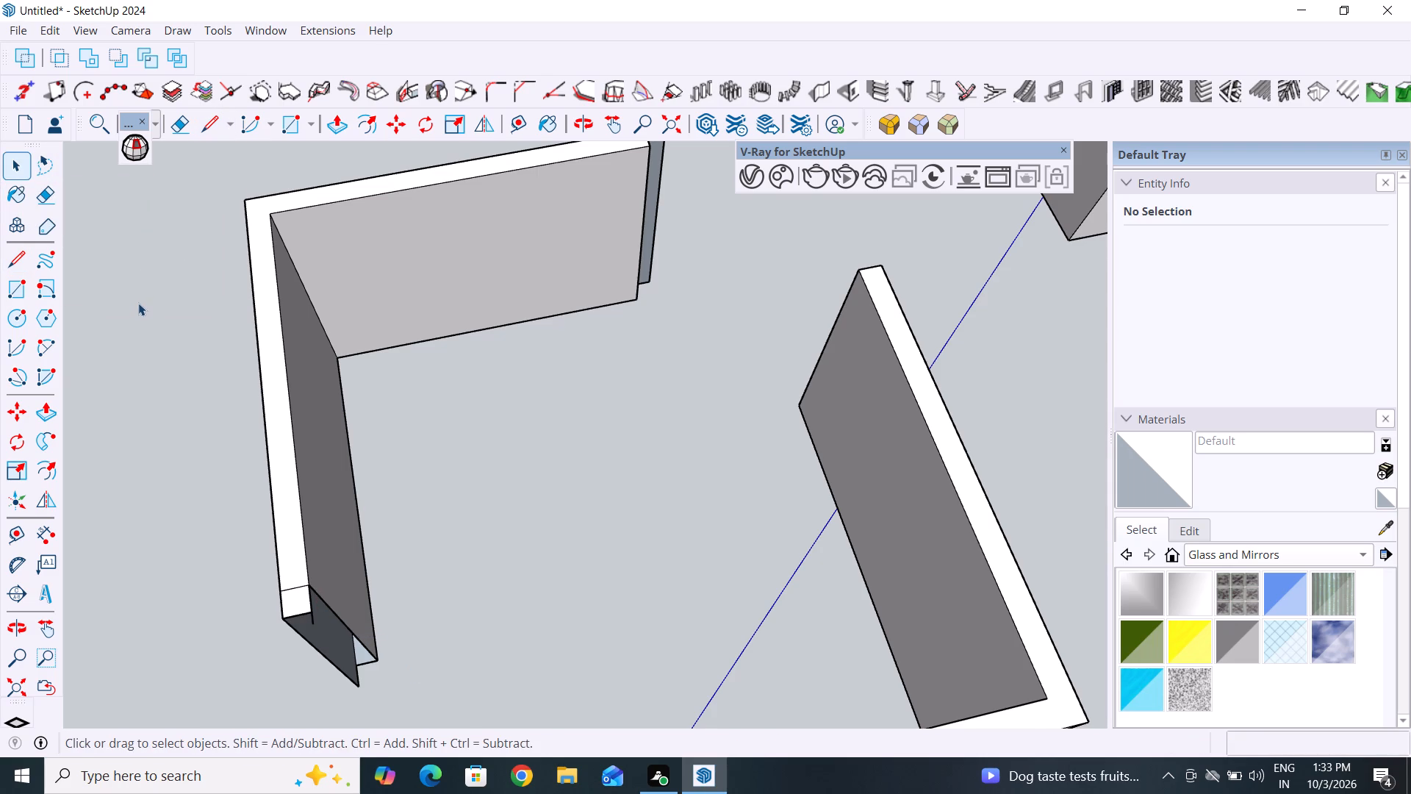
# Draw a vertical line about 11' long from the new inner top corner down past the base of the wall's open end.
pyautogui.scroll(-6, 137, 304)
pyautogui.moveTo(327, 498); pyautogui.dragTo(75, 344, button='middle')
pyautogui.scroll(3, 303, 338)
pyautogui.moveTo(348, 358); pyautogui.dragTo(165, 390, button='middle')
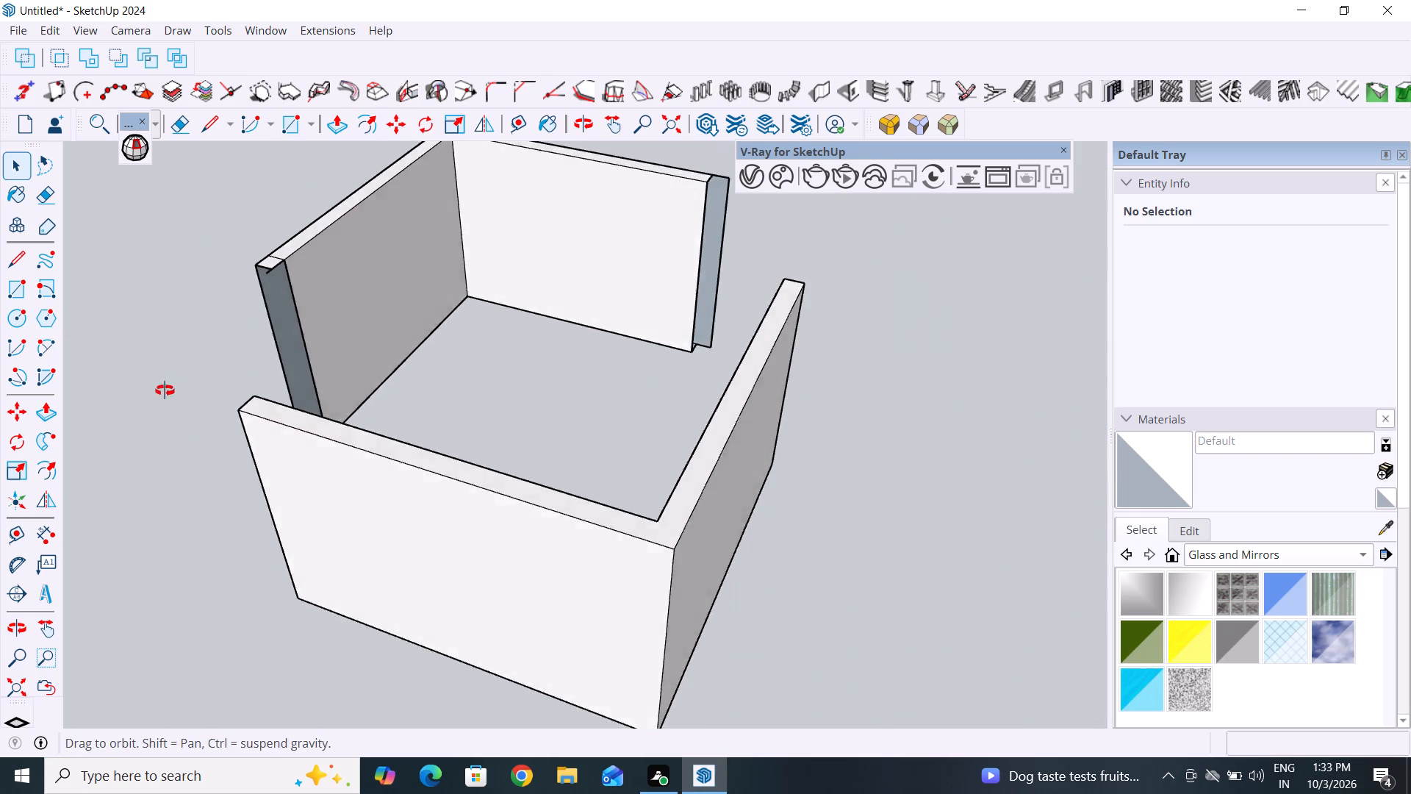
pyautogui.moveTo(165, 390); pyautogui.dragTo(151, 383, button='middle')
pyautogui.scroll(-5, 408, 473)
pyautogui.scroll(4, 371, 299)
pyautogui.moveTo(348, 348); pyautogui.dragTo(560, 321, button='middle')
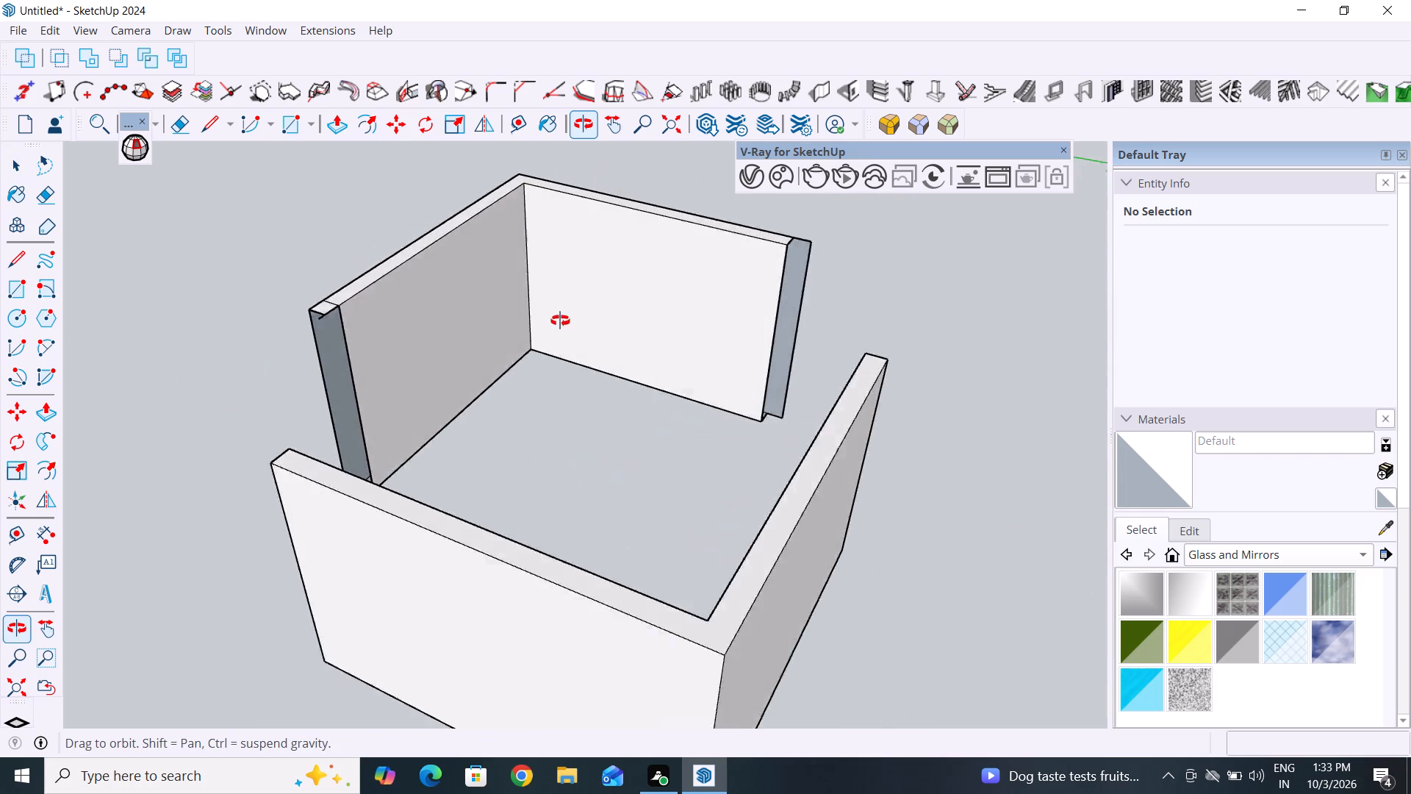
pyautogui.moveTo(560, 321); pyautogui.dragTo(558, 323, button='middle')
pyautogui.scroll(2, 321, 440)
pyautogui.moveTo(488, 426); pyautogui.dragTo(225, 378, button='middle')
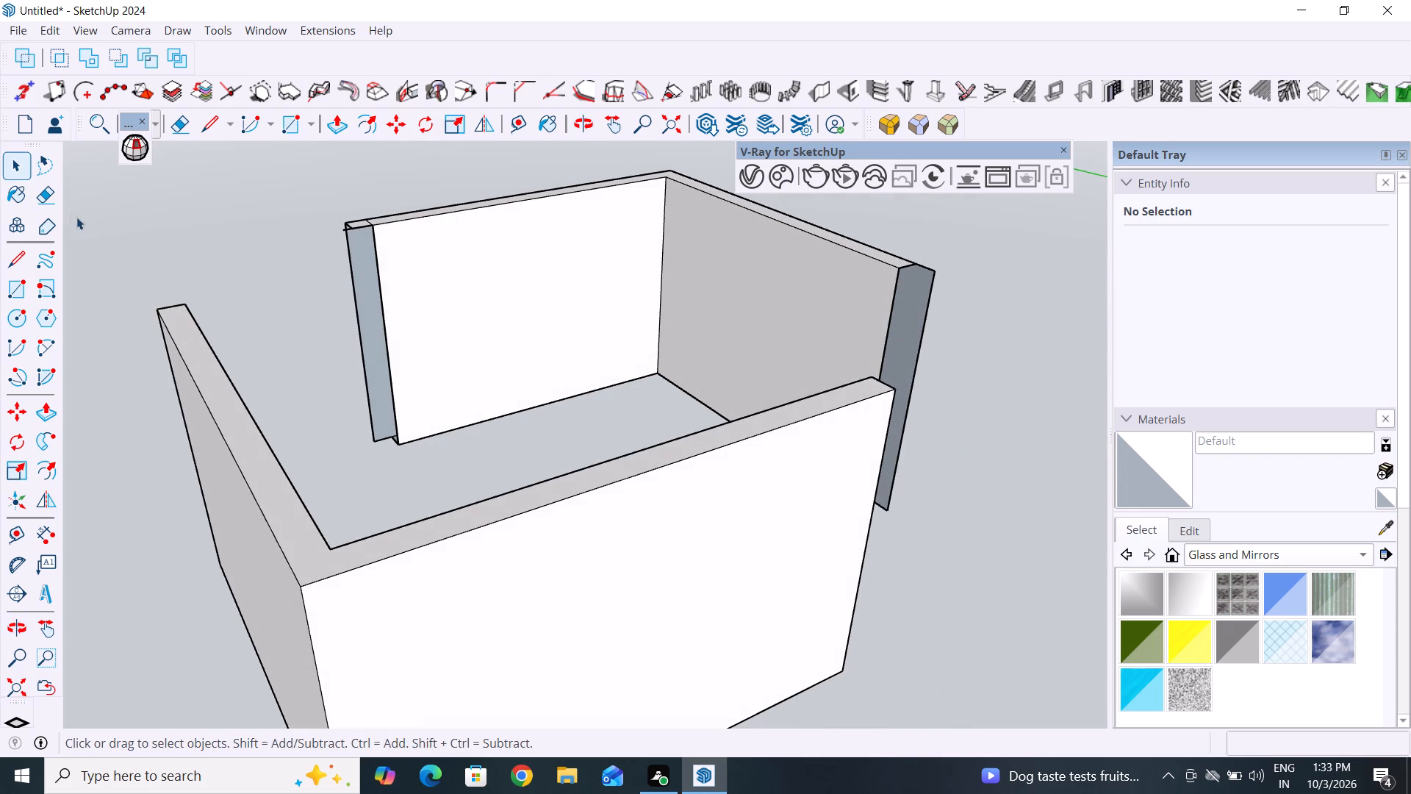
pyautogui.click(17, 261)
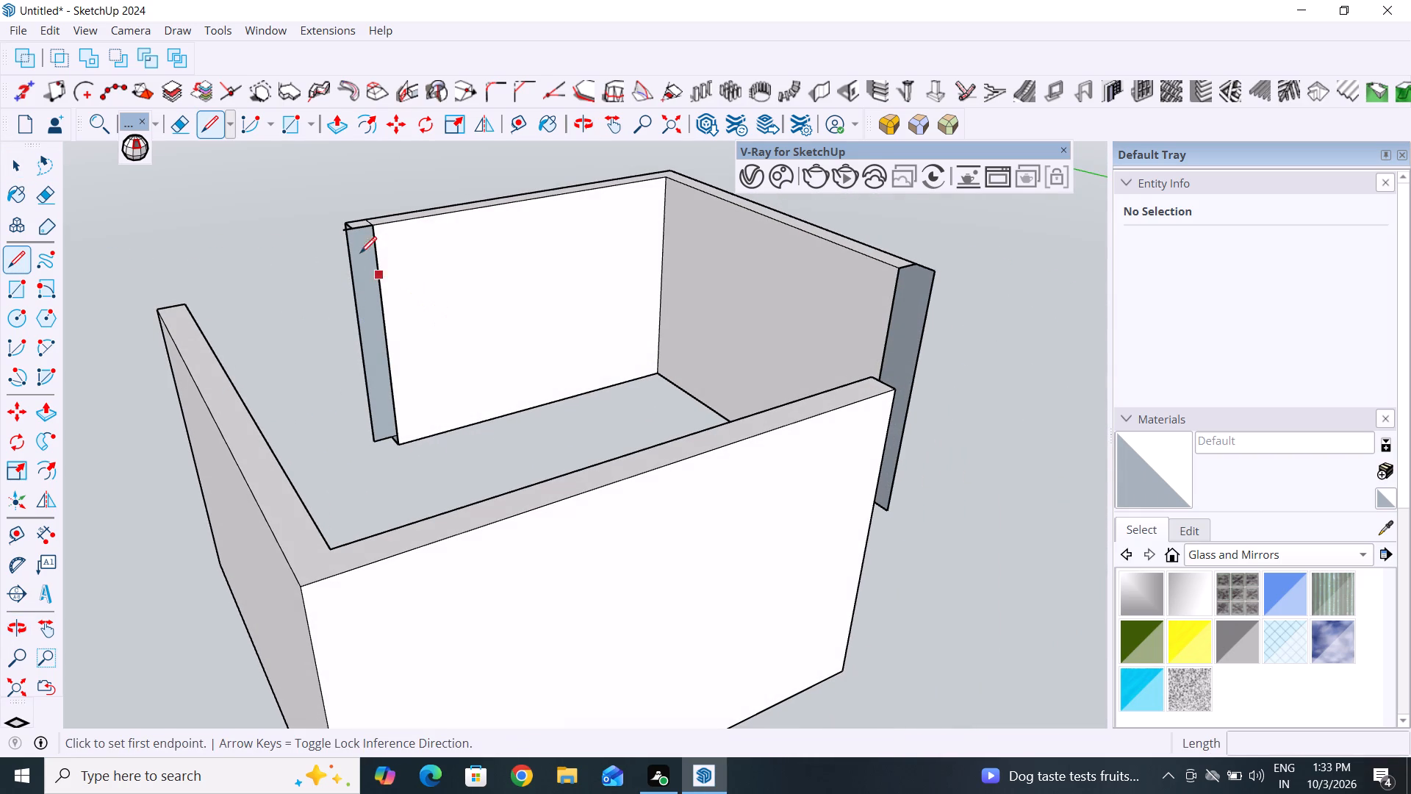
pyautogui.click(355, 232)
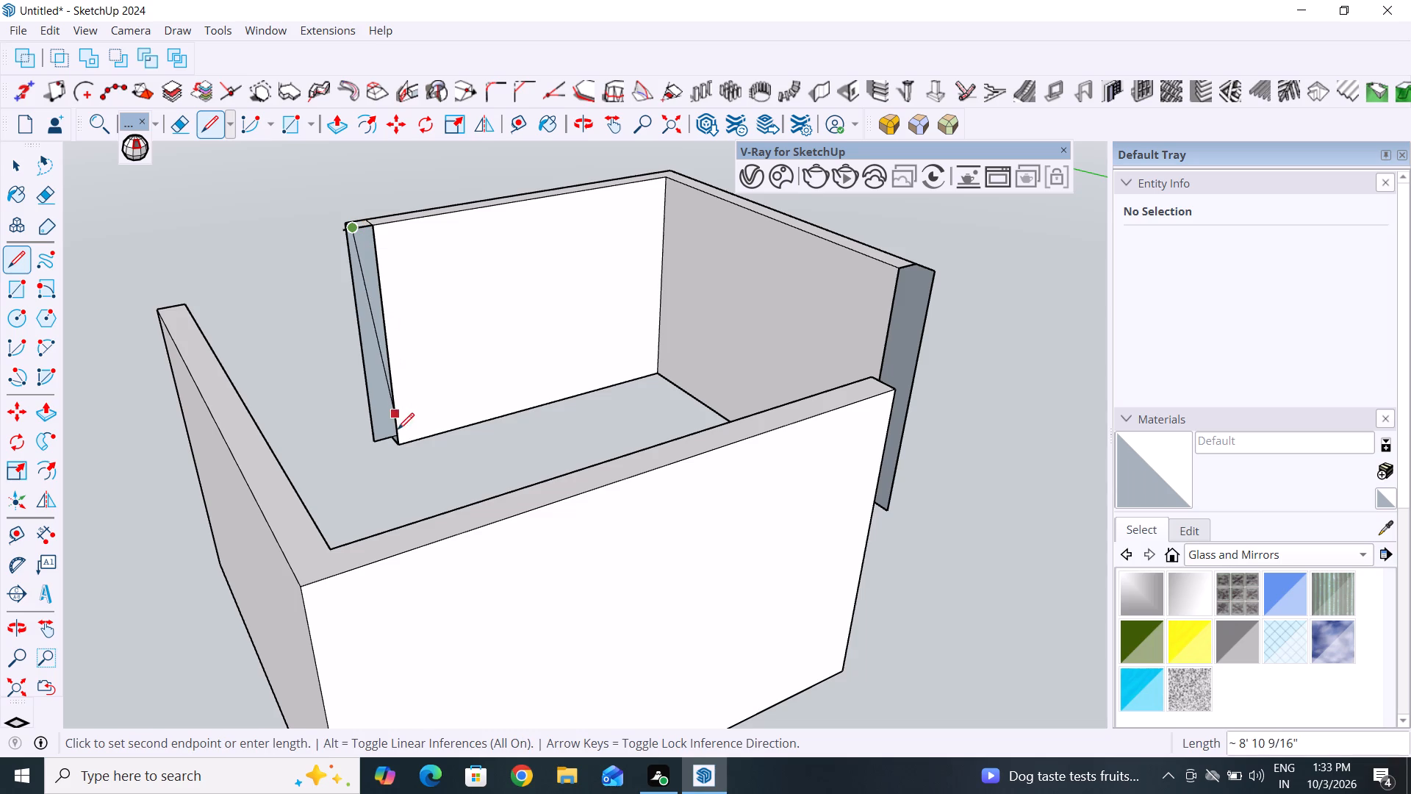
pyautogui.click(384, 470)
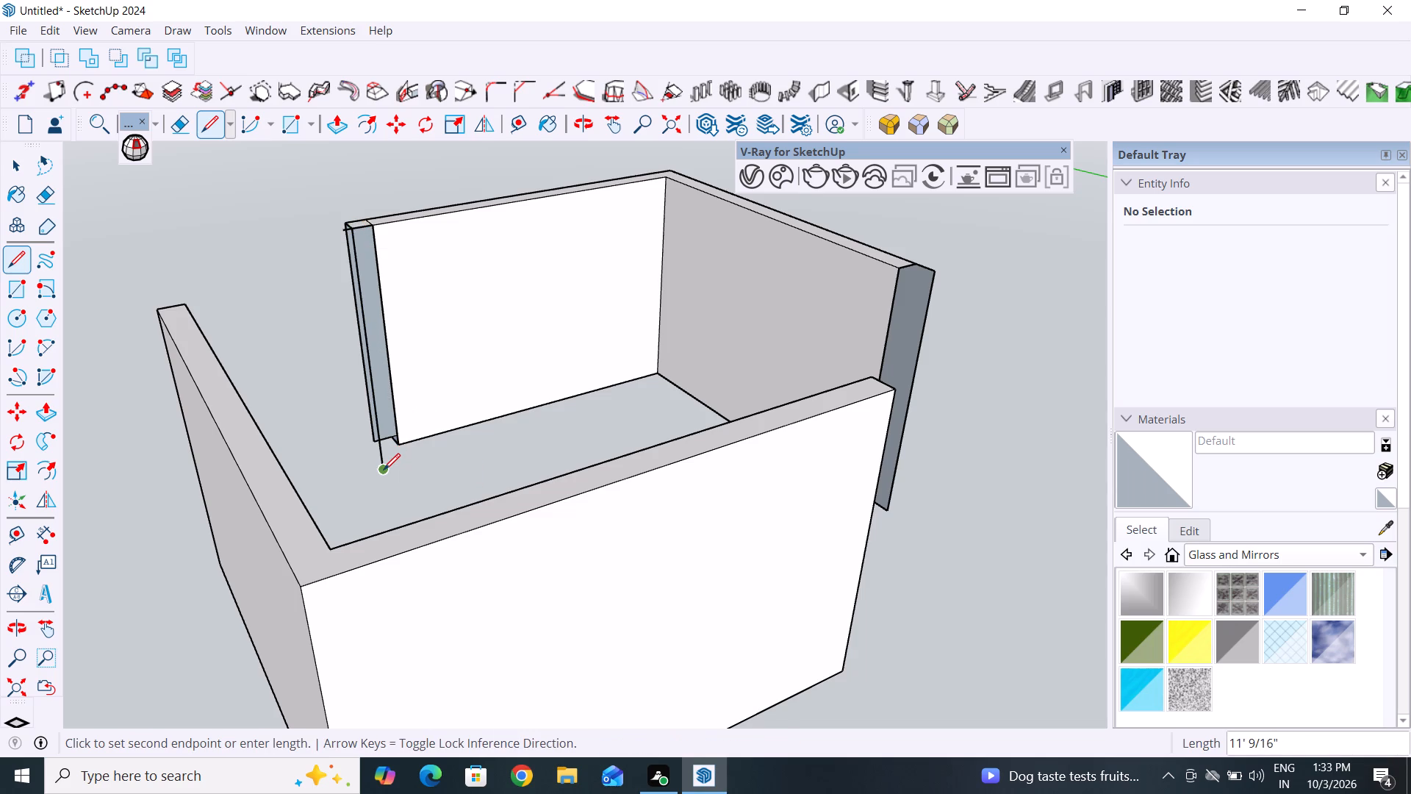
pyautogui.press('v')
pyautogui.press('space')
# Draw a line from the inner bottom corner to the vertical line, closing the missing strip of the inner wall face.
pyautogui.scroll(5, 392, 442)
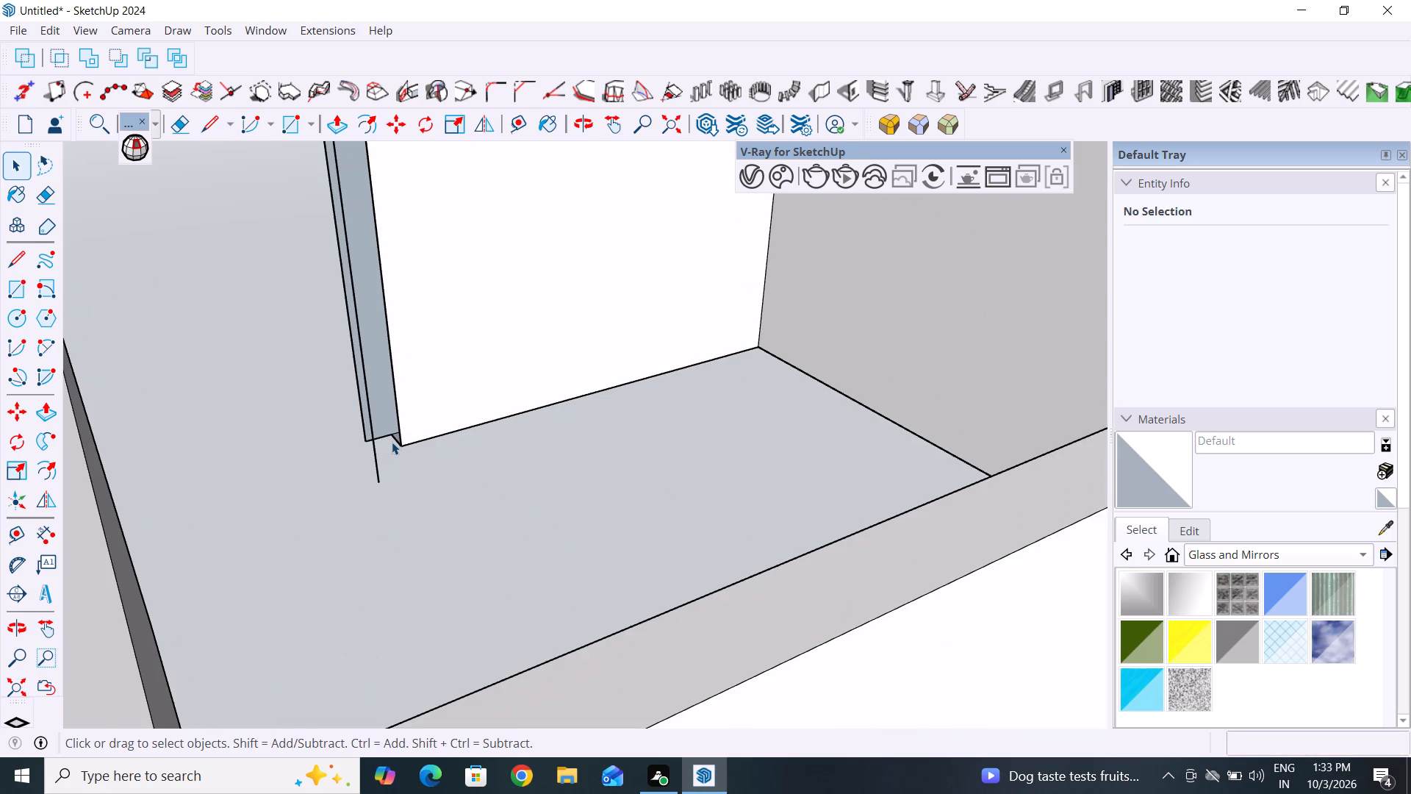
pyautogui.click(14, 258)
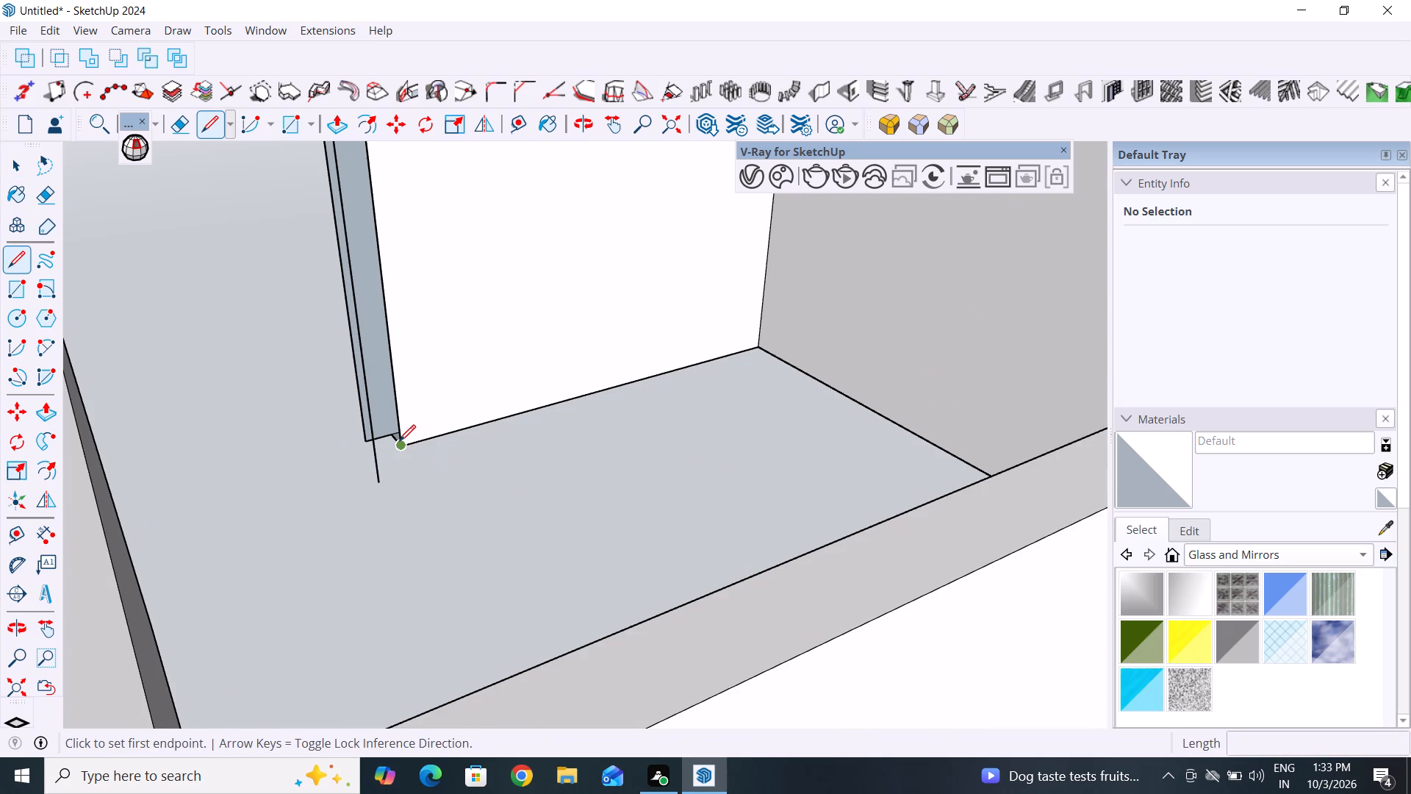
pyautogui.click(399, 443)
pyautogui.click(375, 457)
pyautogui.press('space')
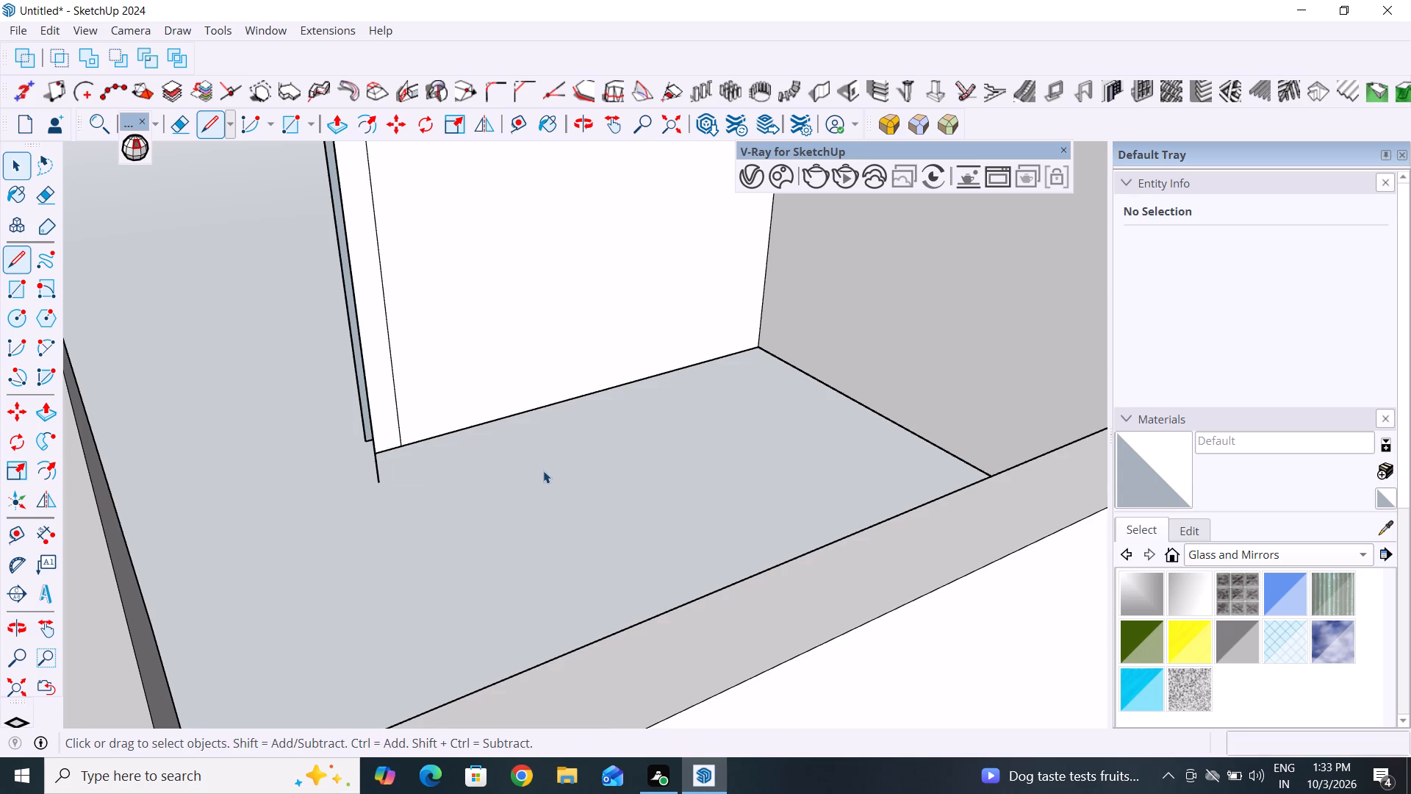
# Draw a 10" line between the outer and inner bottom corners to close the end face of the wall.
pyautogui.scroll(-5, 545, 471)
pyautogui.moveTo(368, 462); pyautogui.dragTo(785, 426, button='middle')
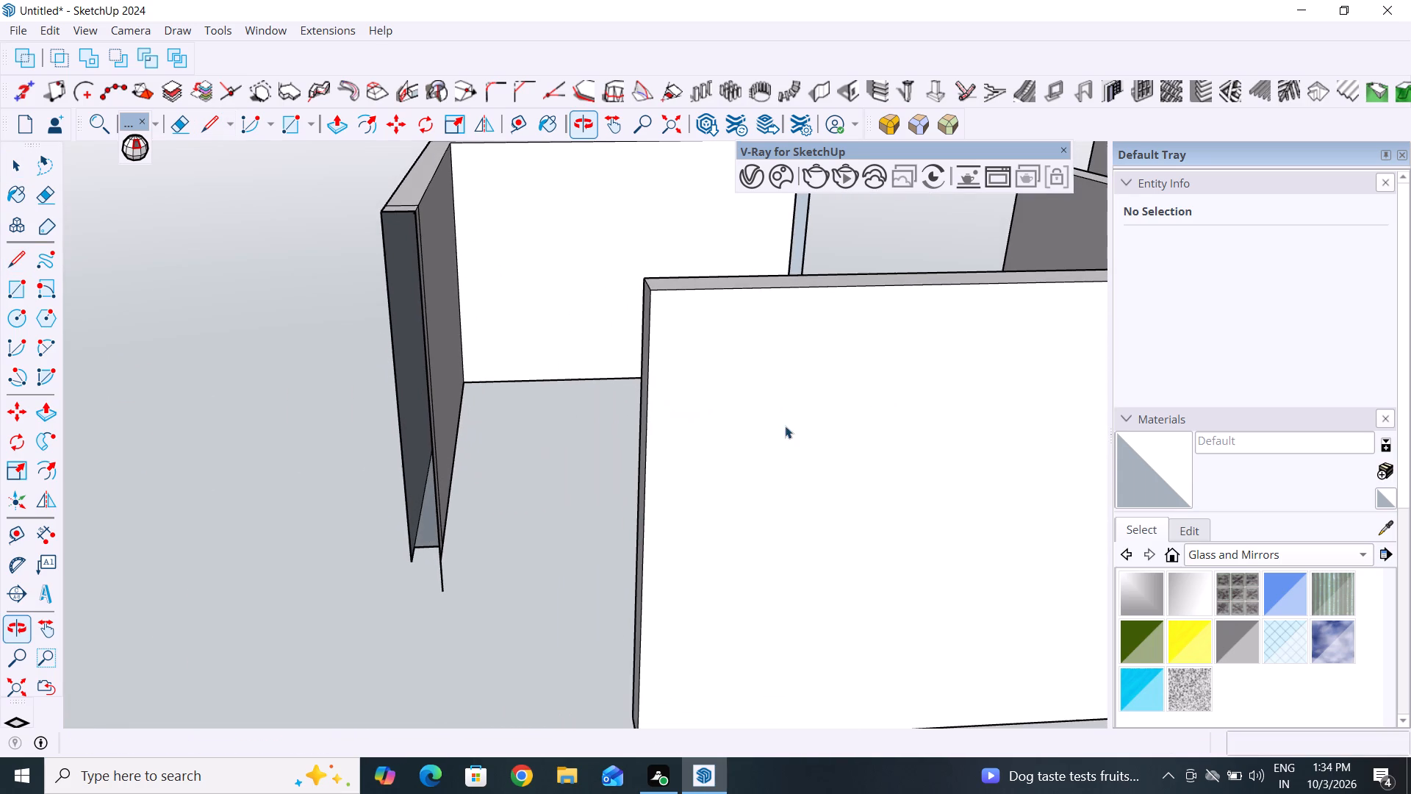
pyautogui.click(24, 248)
pyautogui.scroll(-4, 395, 473)
pyautogui.moveTo(392, 600); pyautogui.dragTo(488, 598, button='middle')
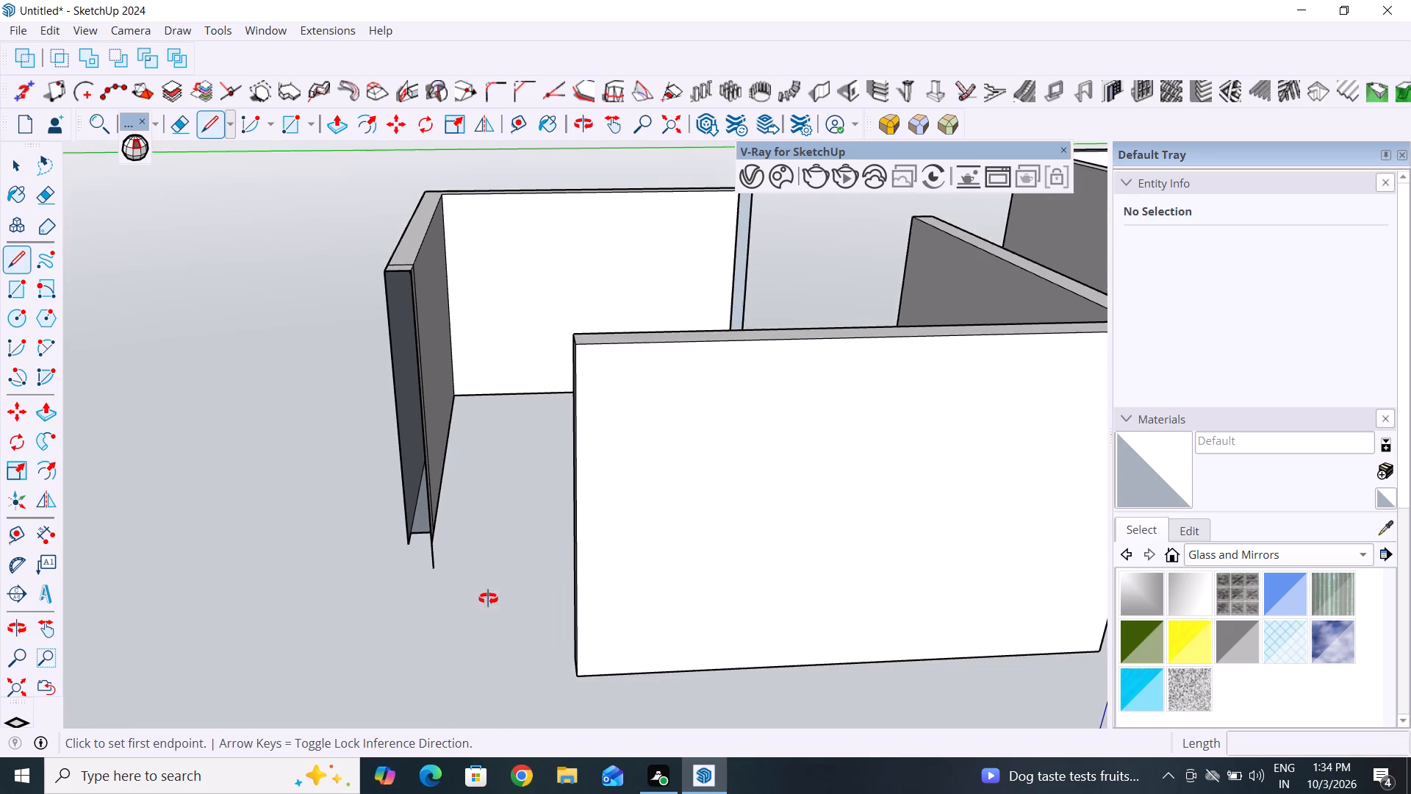
pyautogui.moveTo(488, 598); pyautogui.dragTo(581, 494, button='middle')
pyautogui.scroll(6, 493, 579)
pyautogui.moveTo(506, 554); pyautogui.dragTo(512, 619, button='middle')
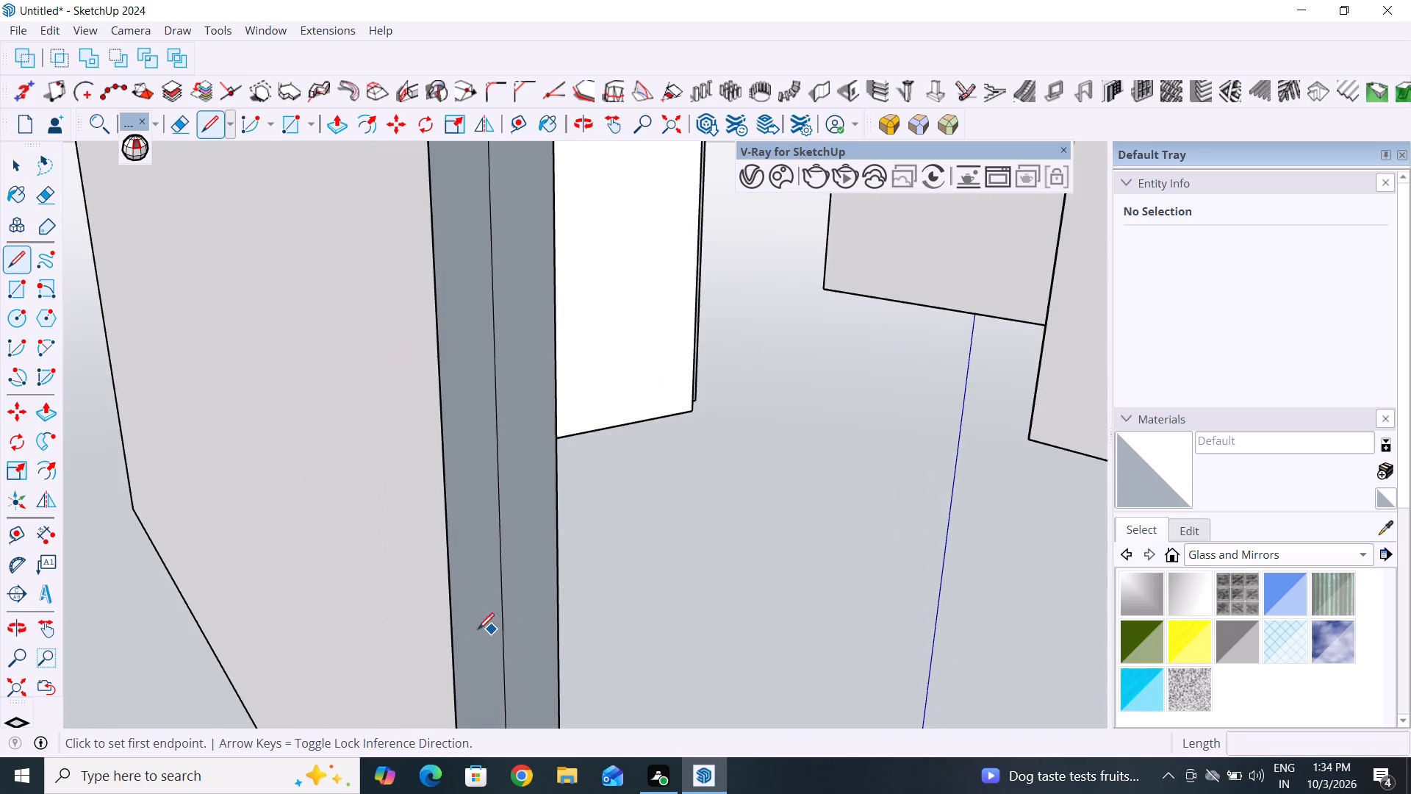
pyautogui.scroll(-11, 639, 360)
pyautogui.moveTo(595, 432); pyautogui.dragTo(651, 487, button='middle')
pyautogui.scroll(10, 673, 487)
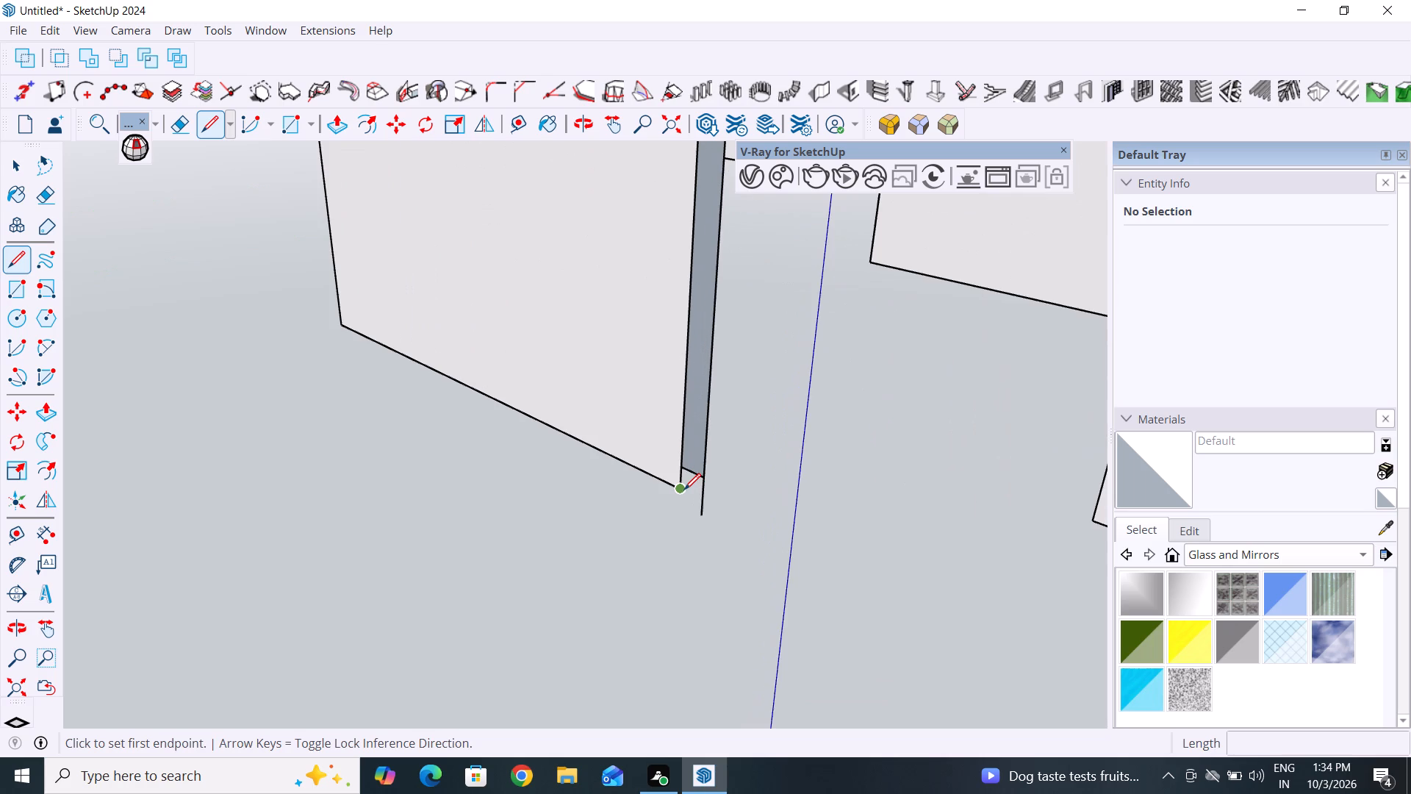
pyautogui.click(684, 490)
pyautogui.click(706, 480)
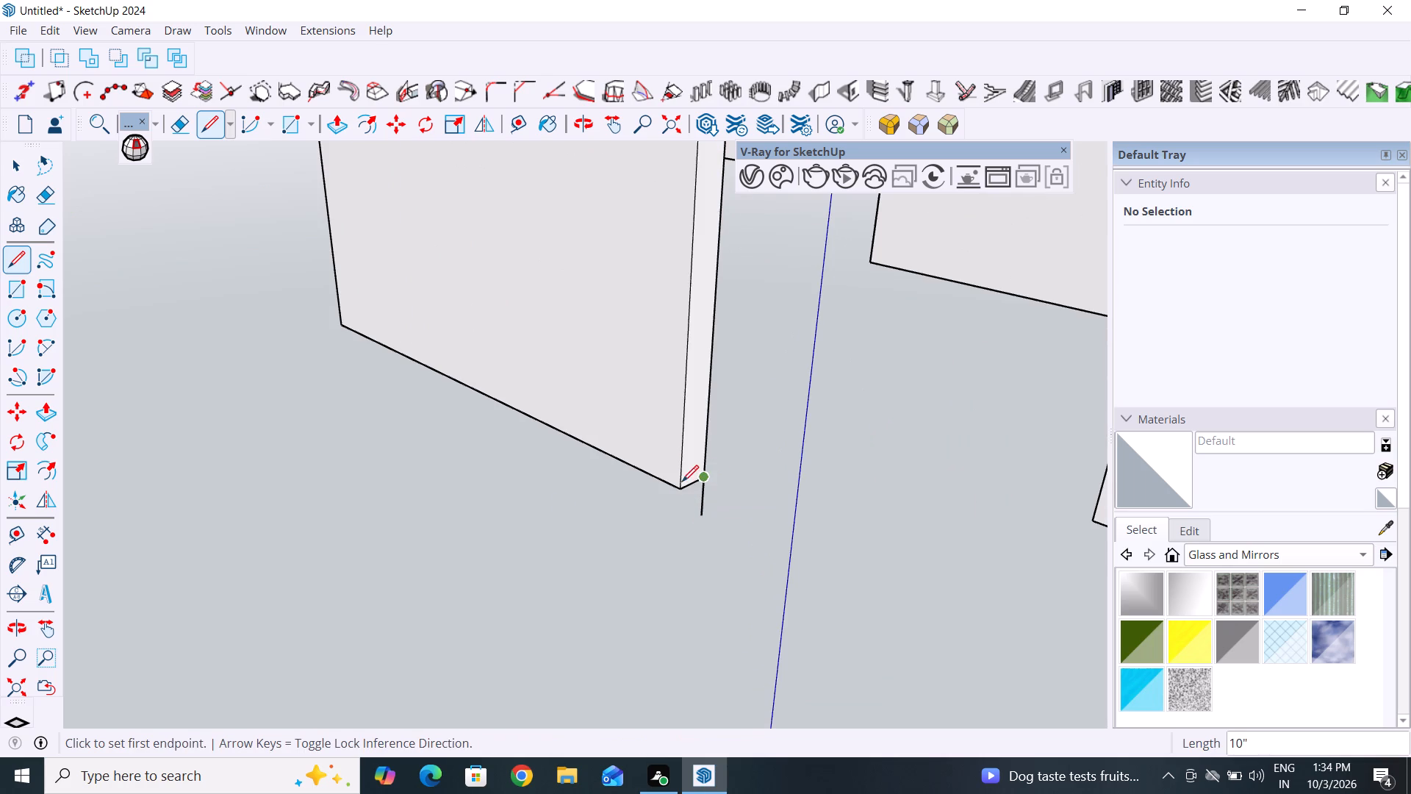
# Erase the leftover piece of vertical line sticking out below the closed wall end.
pyautogui.scroll(-8, 540, 510)
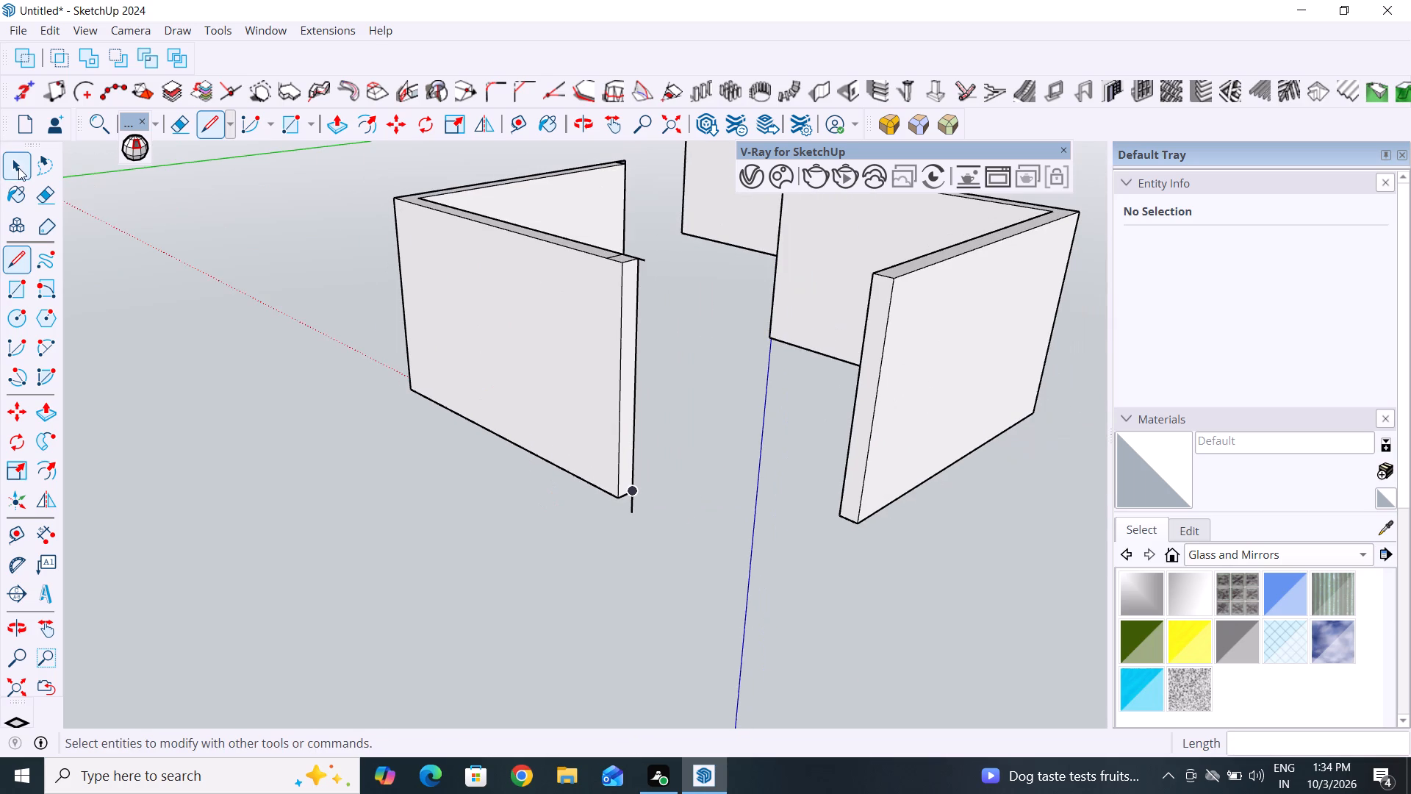
pyautogui.click(18, 168)
pyautogui.scroll(-6, 247, 426)
pyautogui.moveTo(503, 511); pyautogui.dragTo(385, 534, button='middle')
pyautogui.scroll(9, 340, 477)
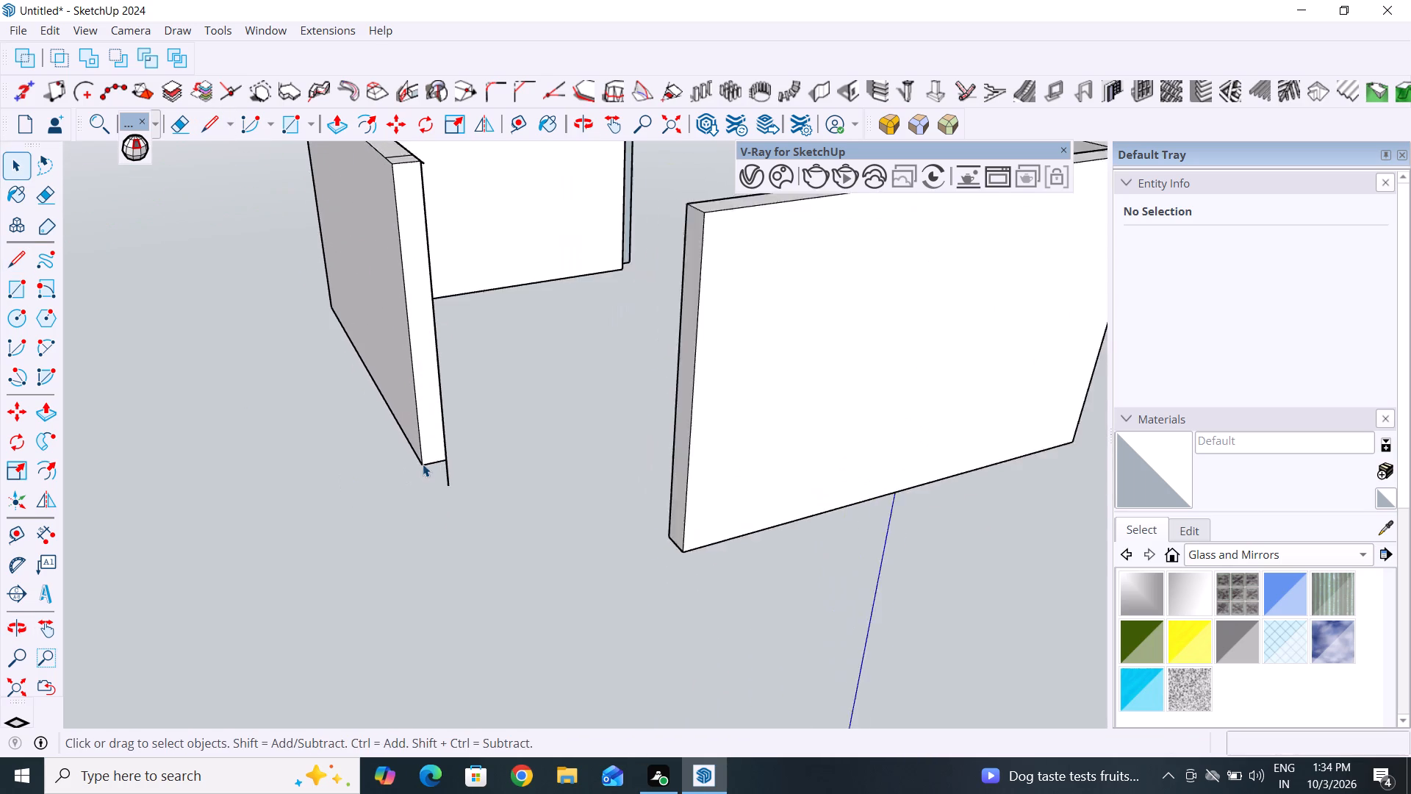
pyautogui.moveTo(465, 522); pyautogui.dragTo(388, 542, button='middle')
pyautogui.scroll(5, 392, 469)
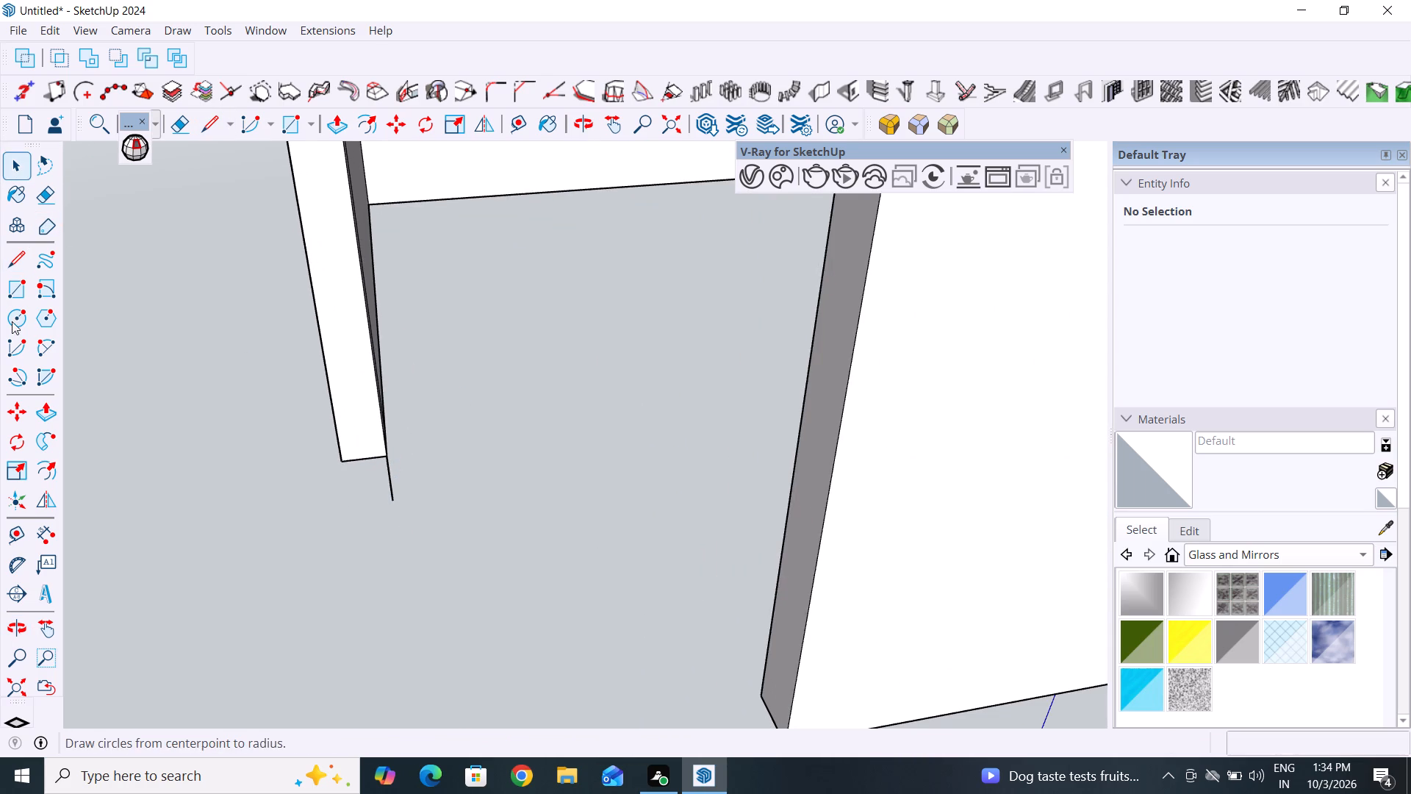
pyautogui.click(186, 121)
pyautogui.moveTo(414, 483); pyautogui.dragTo(325, 499)
pyautogui.scroll(-10, 489, 479)
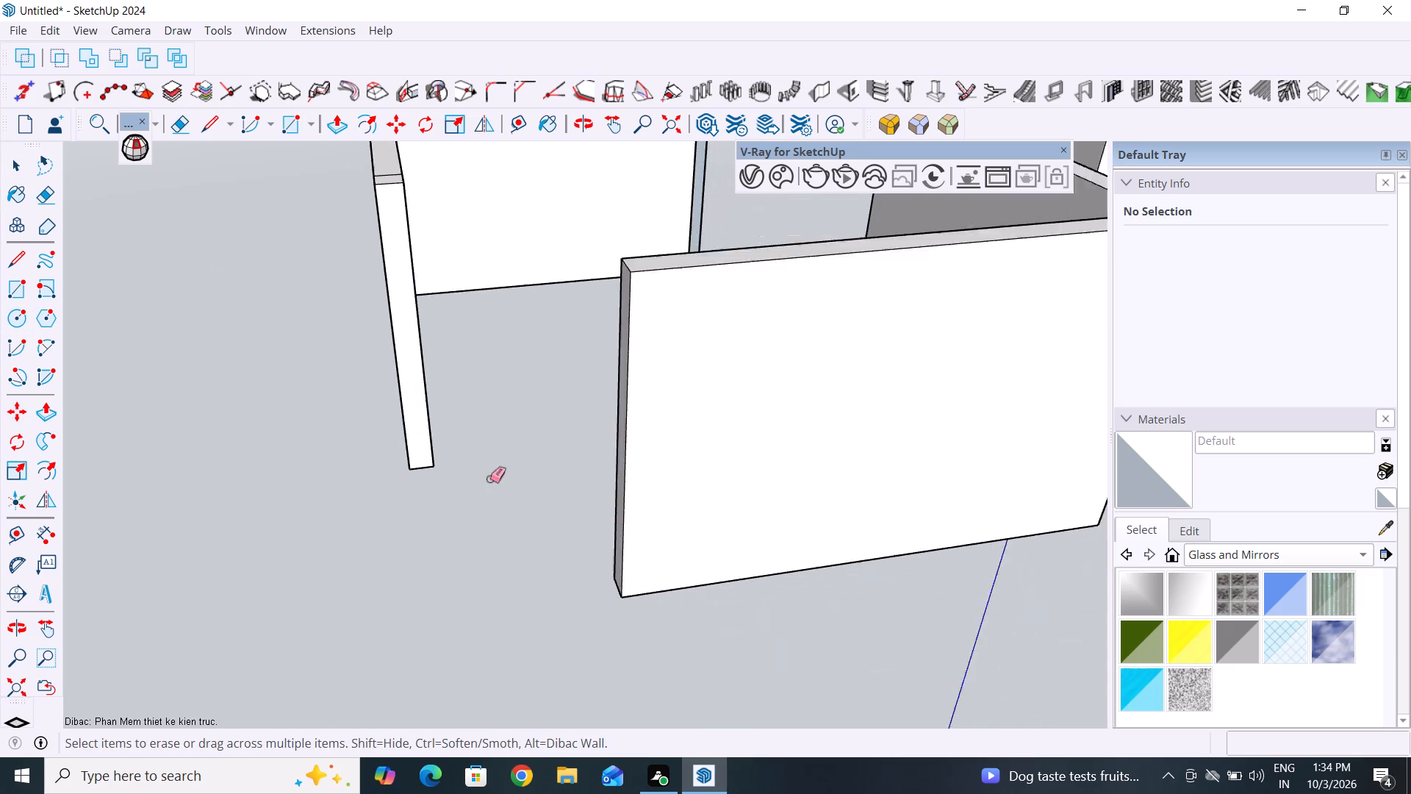
# Erase the line stub beyond the closed end's top corner and the seam lines across its inner and top faces.
pyautogui.scroll(-1, 489, 479)
pyautogui.moveTo(488, 478); pyautogui.dragTo(356, 536, button='middle')
pyautogui.scroll(8, 340, 227)
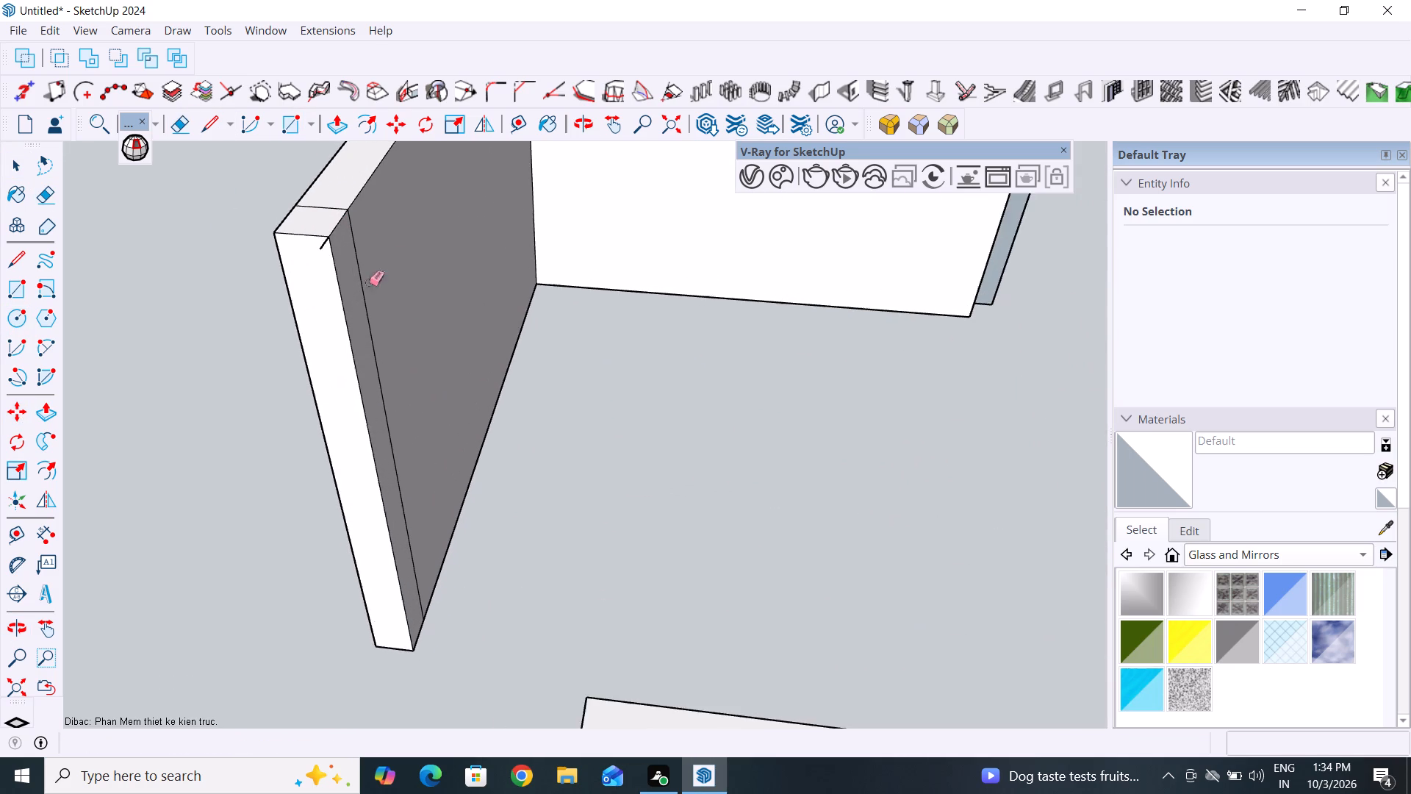
pyautogui.moveTo(381, 296); pyautogui.dragTo(231, 565, button='middle')
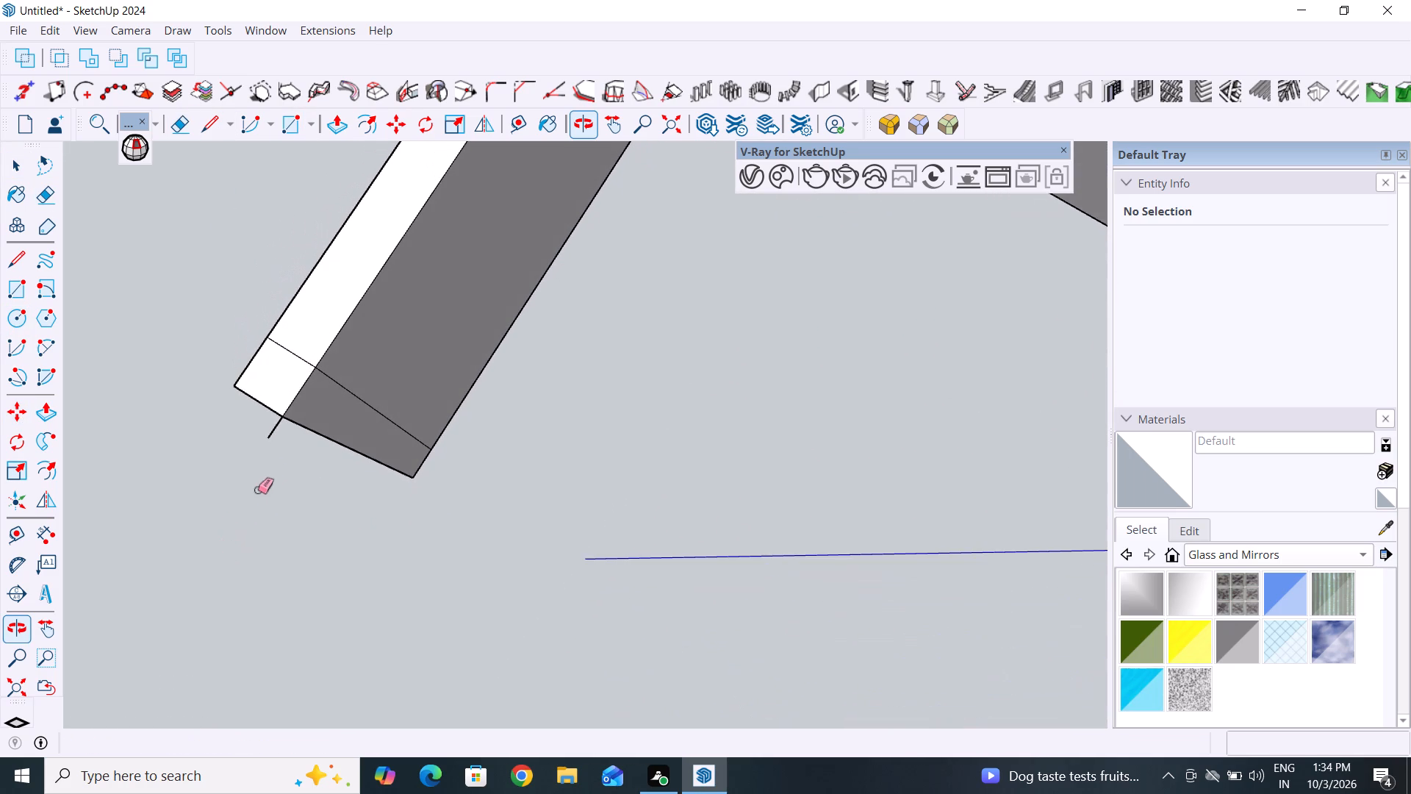
pyautogui.click(273, 433)
pyautogui.moveTo(351, 378); pyautogui.dragTo(333, 418)
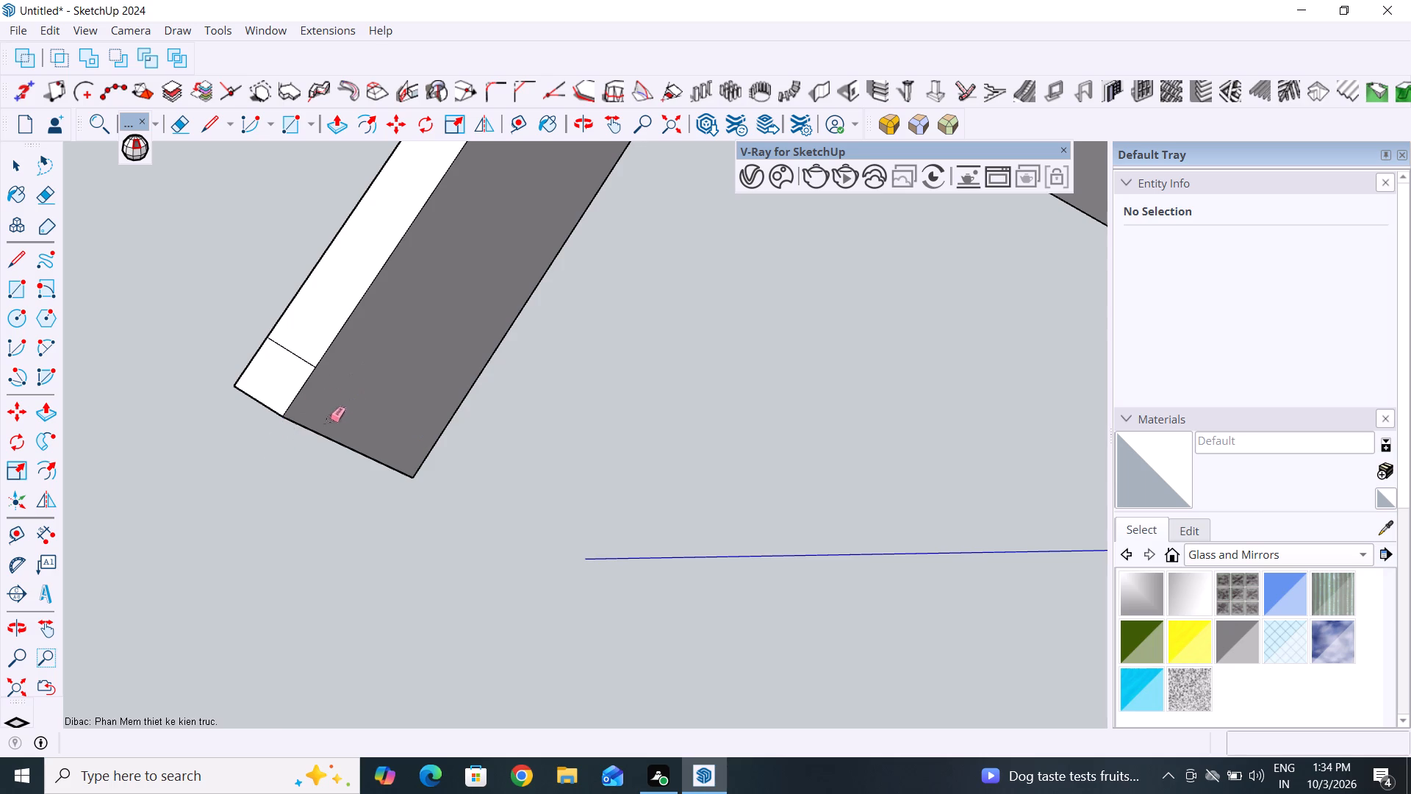
pyautogui.moveTo(304, 341); pyautogui.dragTo(290, 375)
# Draw a line about 1' 11" long from the inner top corner of the open wall end, extending the inner top edge outward.
pyautogui.scroll(-12, 344, 441)
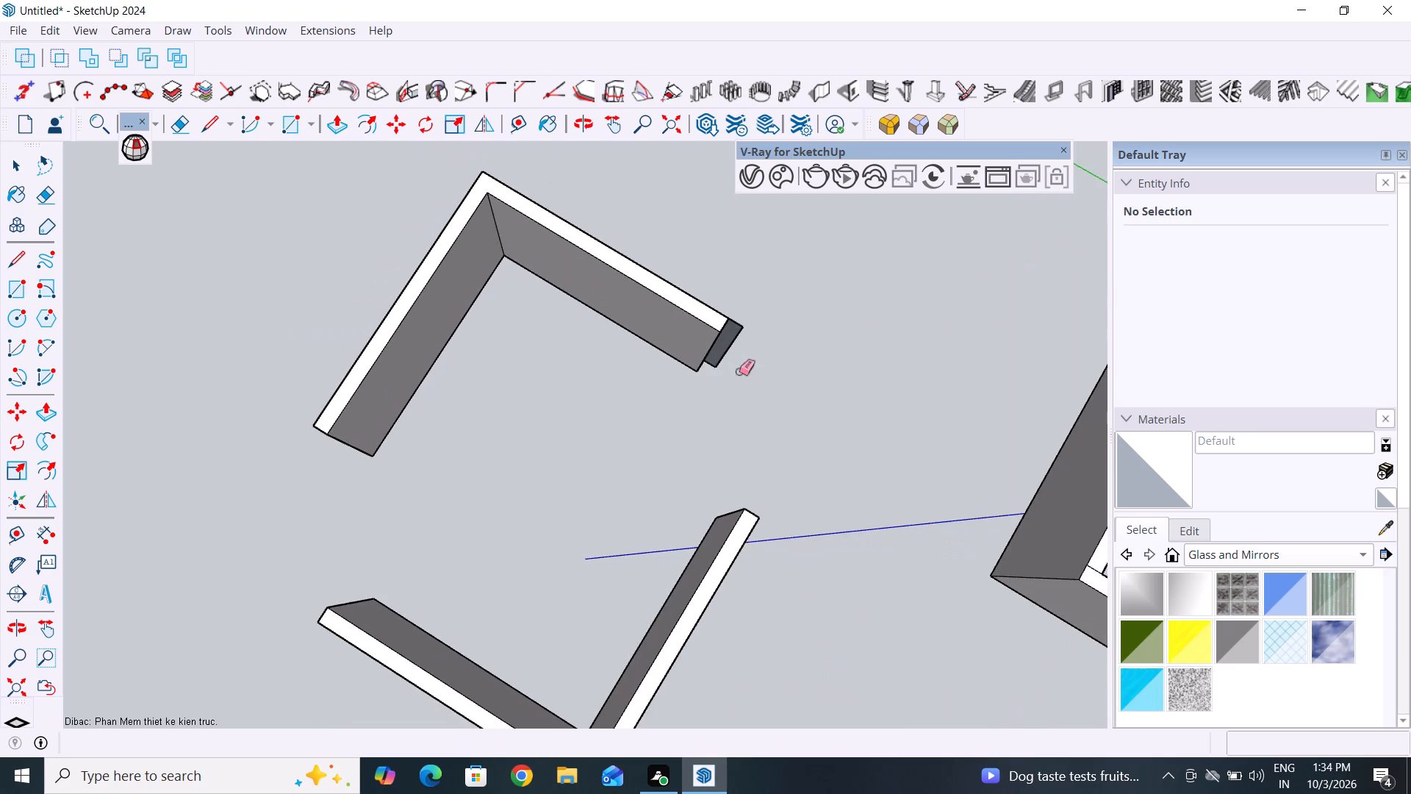
pyautogui.moveTo(741, 370); pyautogui.dragTo(534, 263, button='middle')
pyautogui.scroll(8, 766, 437)
pyautogui.moveTo(718, 512); pyautogui.dragTo(433, 297, button='middle')
pyautogui.scroll(1, 718, 512)
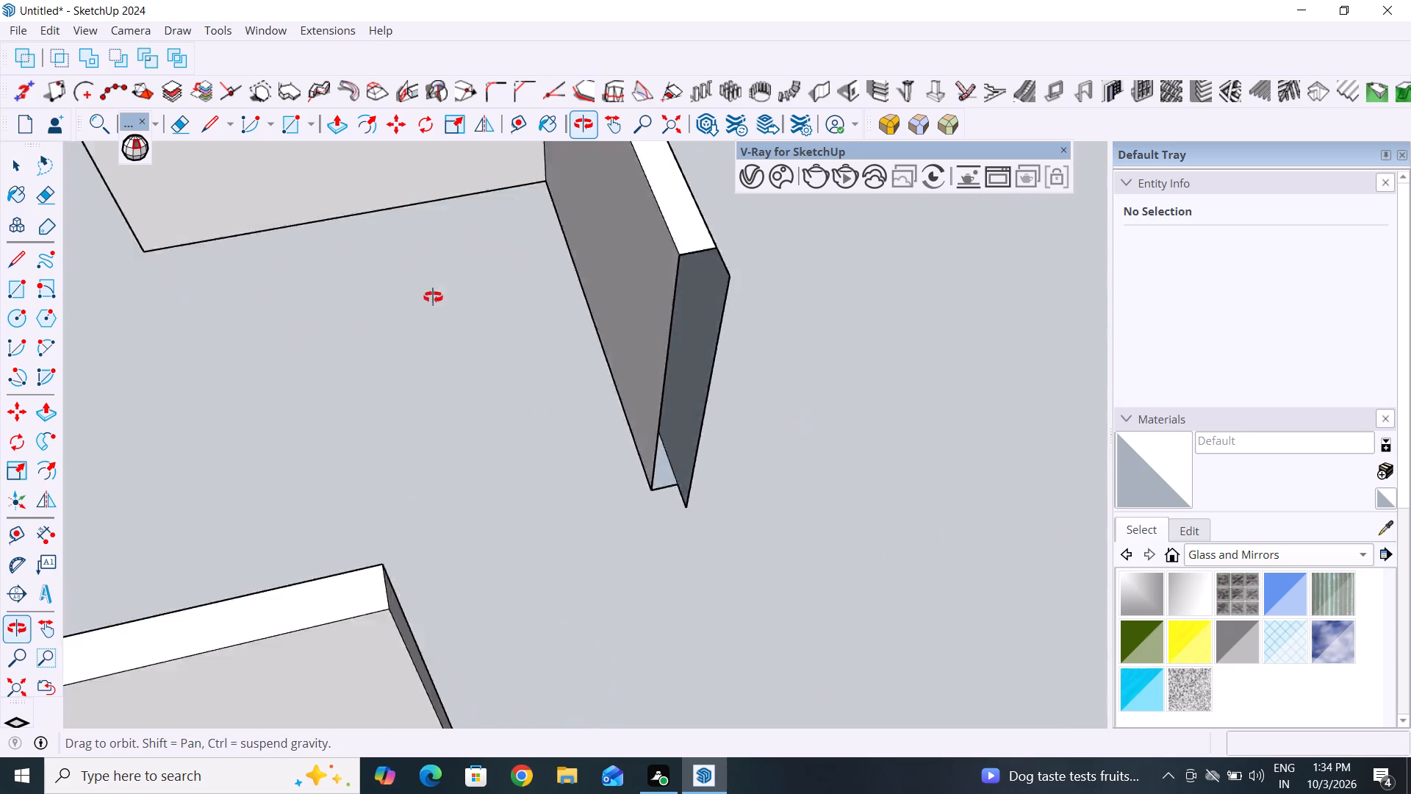
pyautogui.moveTo(433, 297); pyautogui.dragTo(758, 418, button='middle')
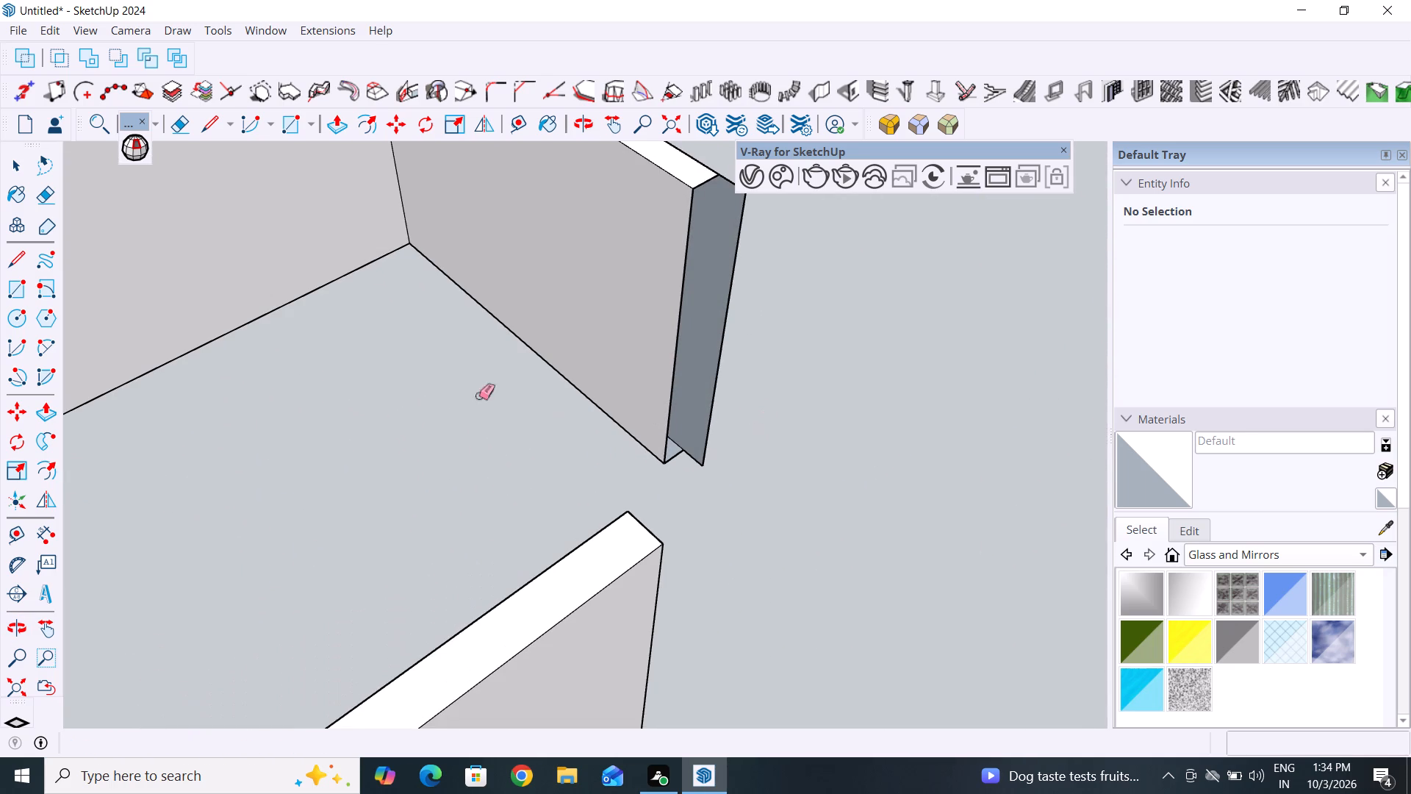
pyautogui.click(24, 258)
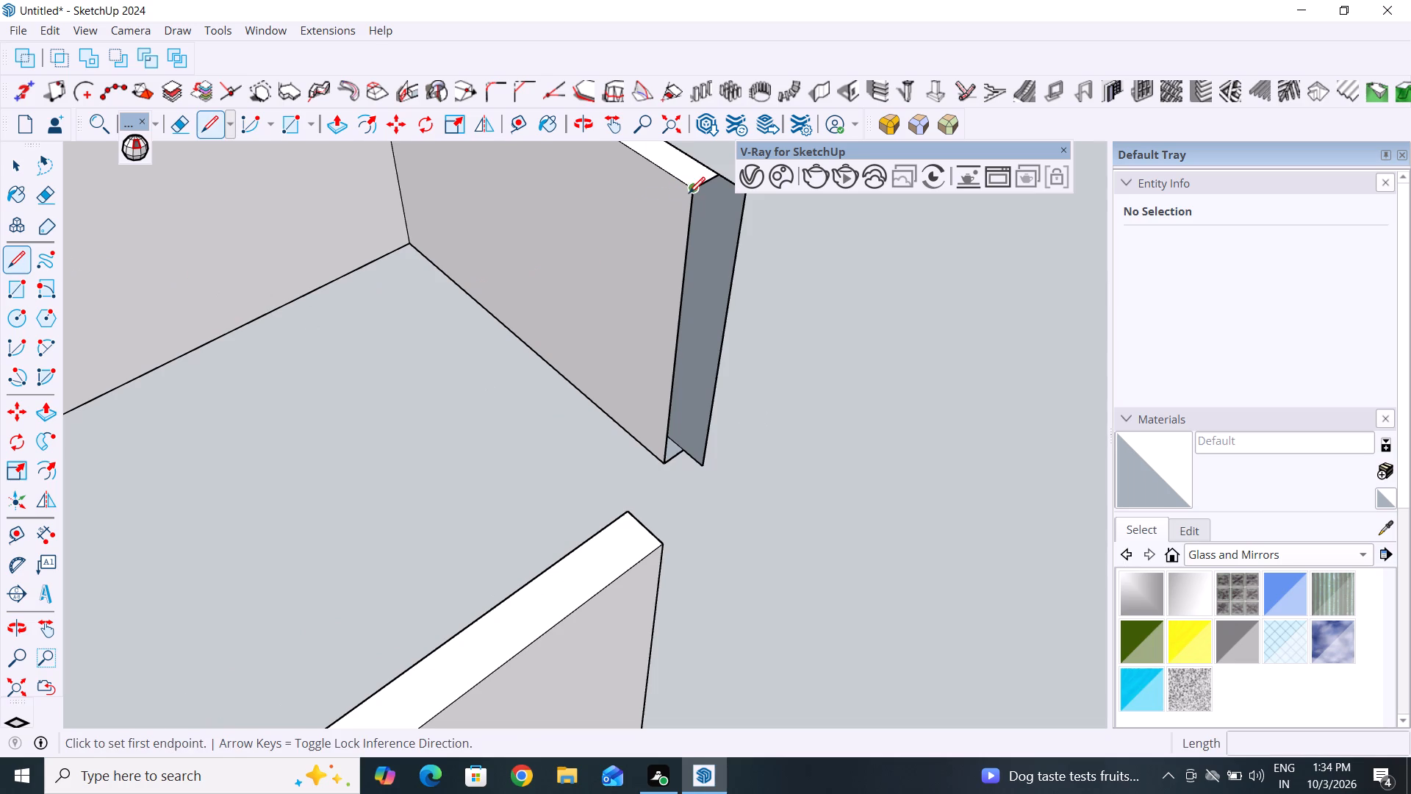
pyautogui.click(692, 196)
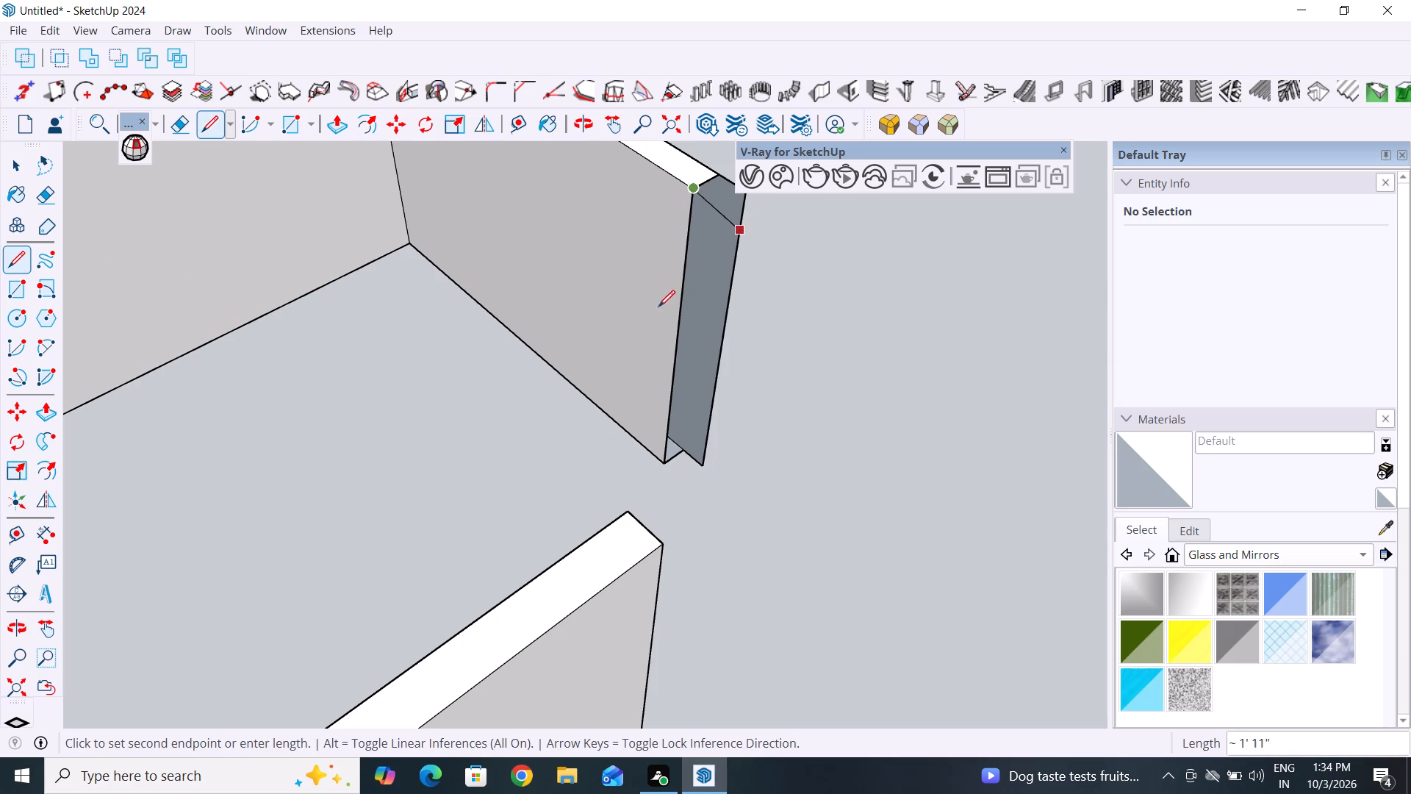
pyautogui.scroll(-8, 653, 310)
pyautogui.moveTo(651, 312); pyautogui.dragTo(623, 435, button='middle')
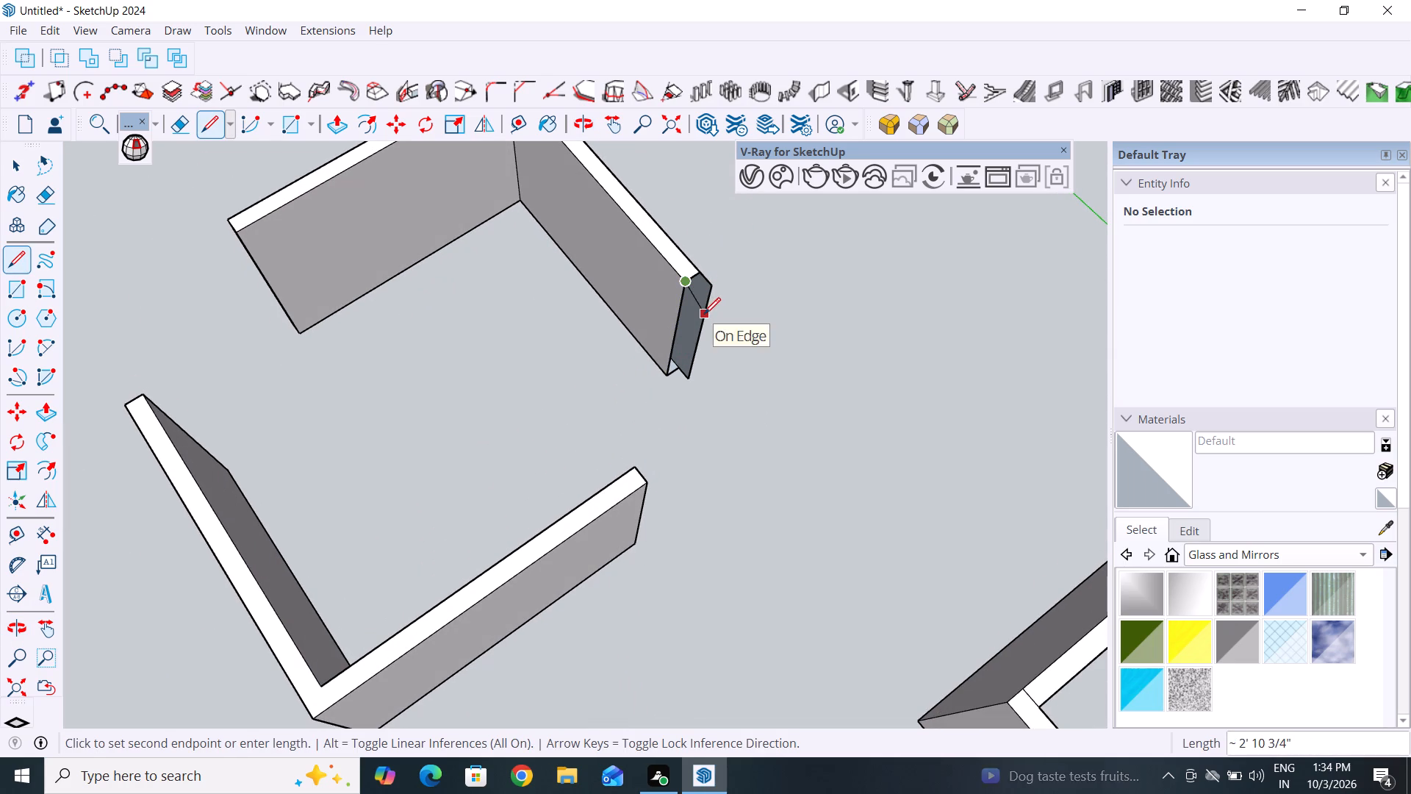
pyautogui.moveTo(712, 313); pyautogui.dragTo(555, 446, button='middle')
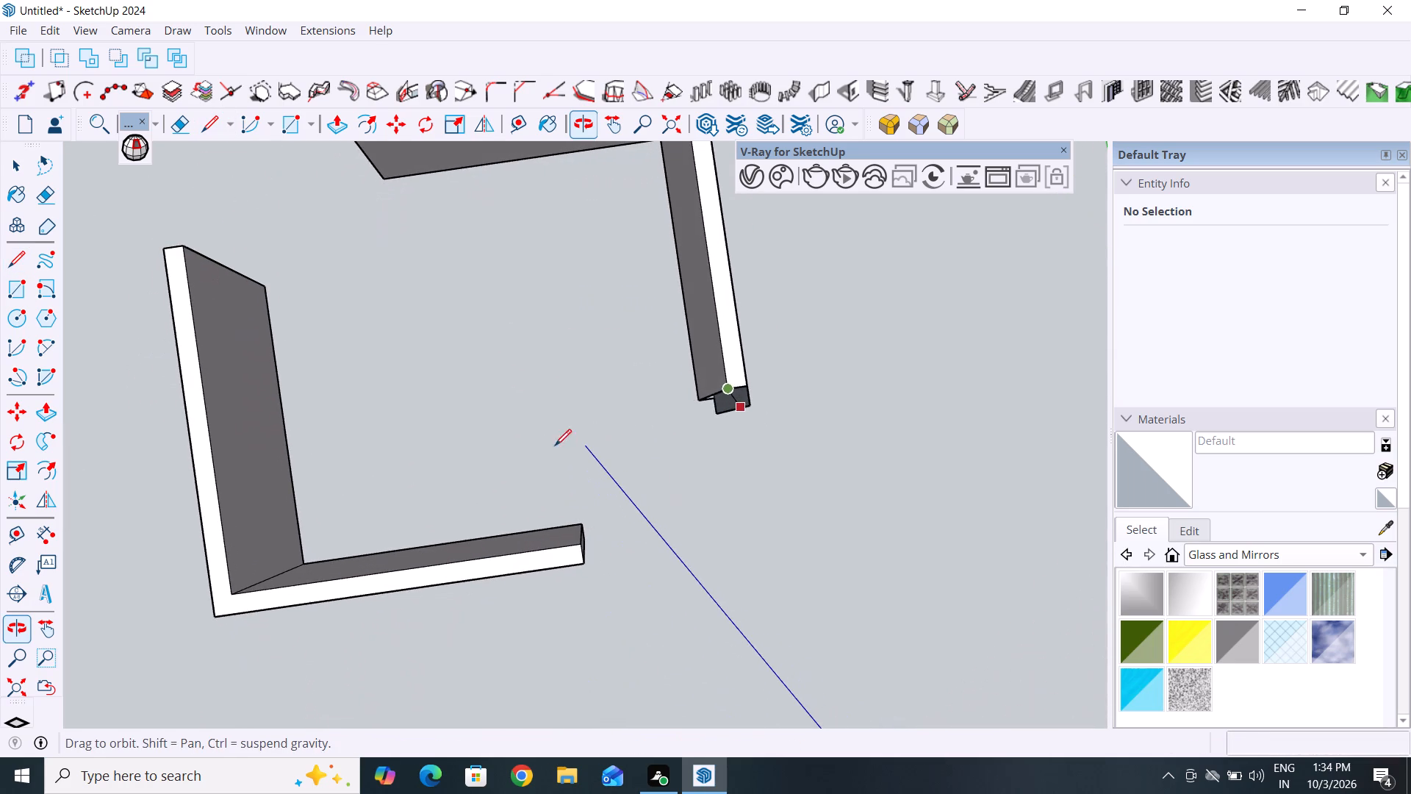
pyautogui.click(728, 435)
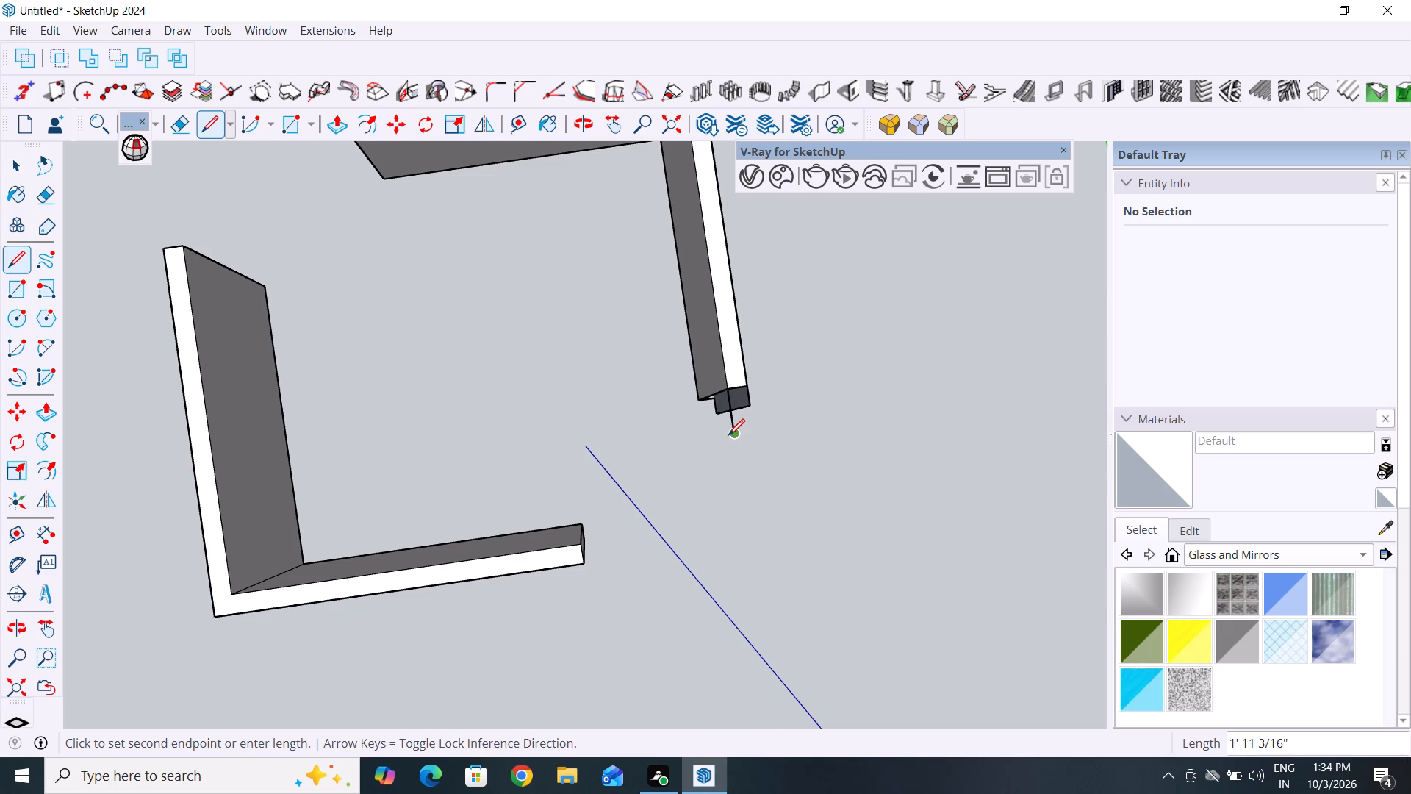
pyautogui.press('space')
# Draw a line from the wall end's outer top corner to the extended inner line, closing the top face.
pyautogui.click(21, 273)
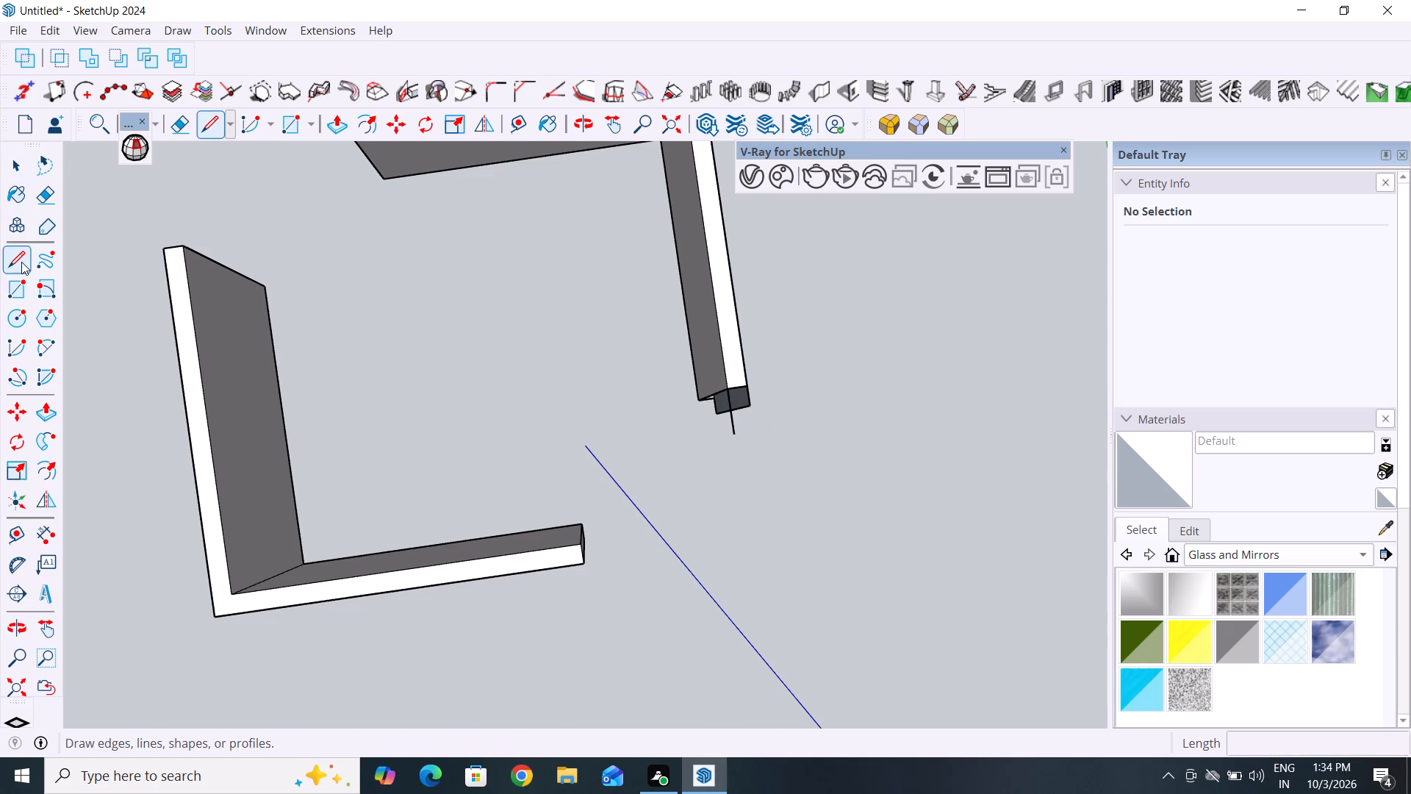
pyautogui.click(21, 262)
pyautogui.scroll(10, 755, 420)
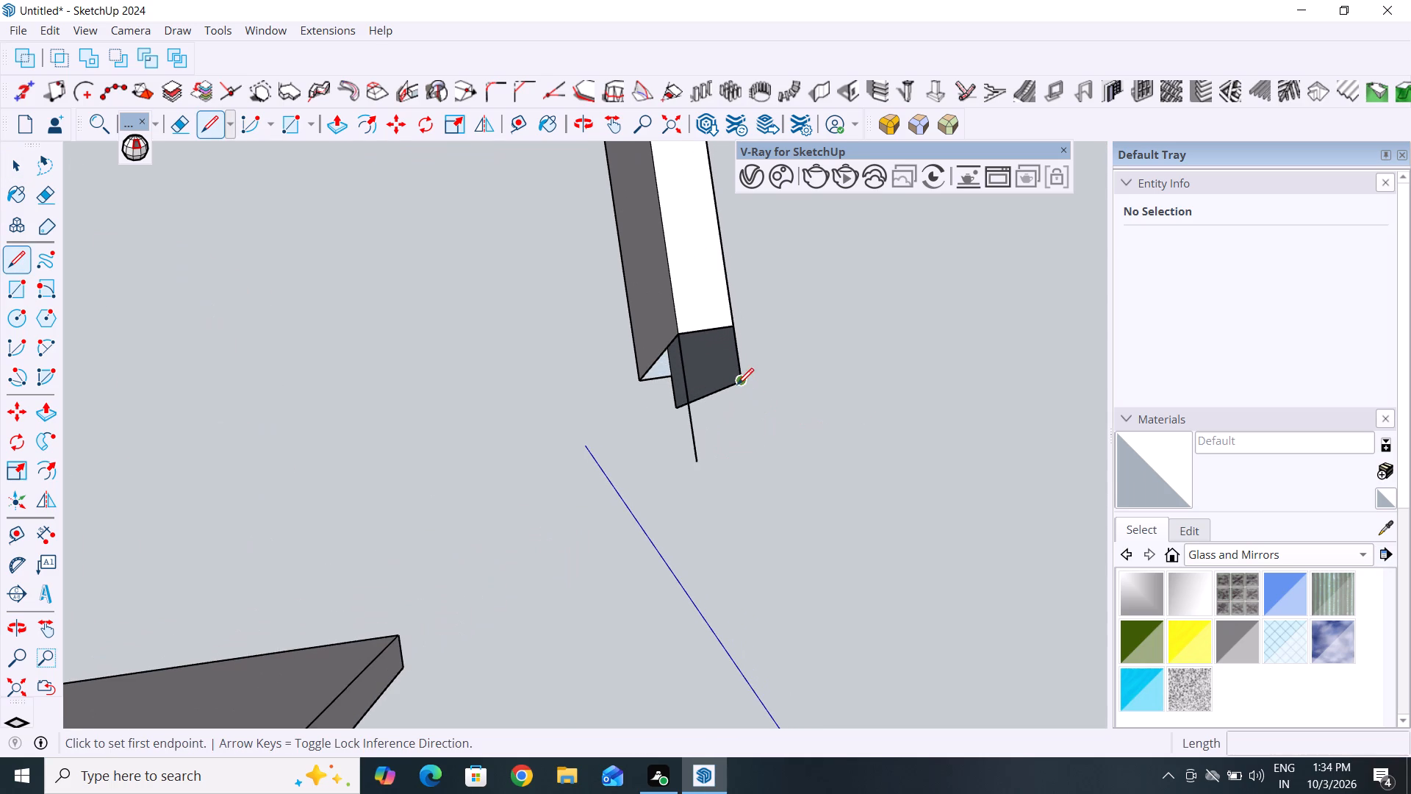
pyautogui.click(737, 385)
pyautogui.click(682, 392)
pyautogui.press('space')
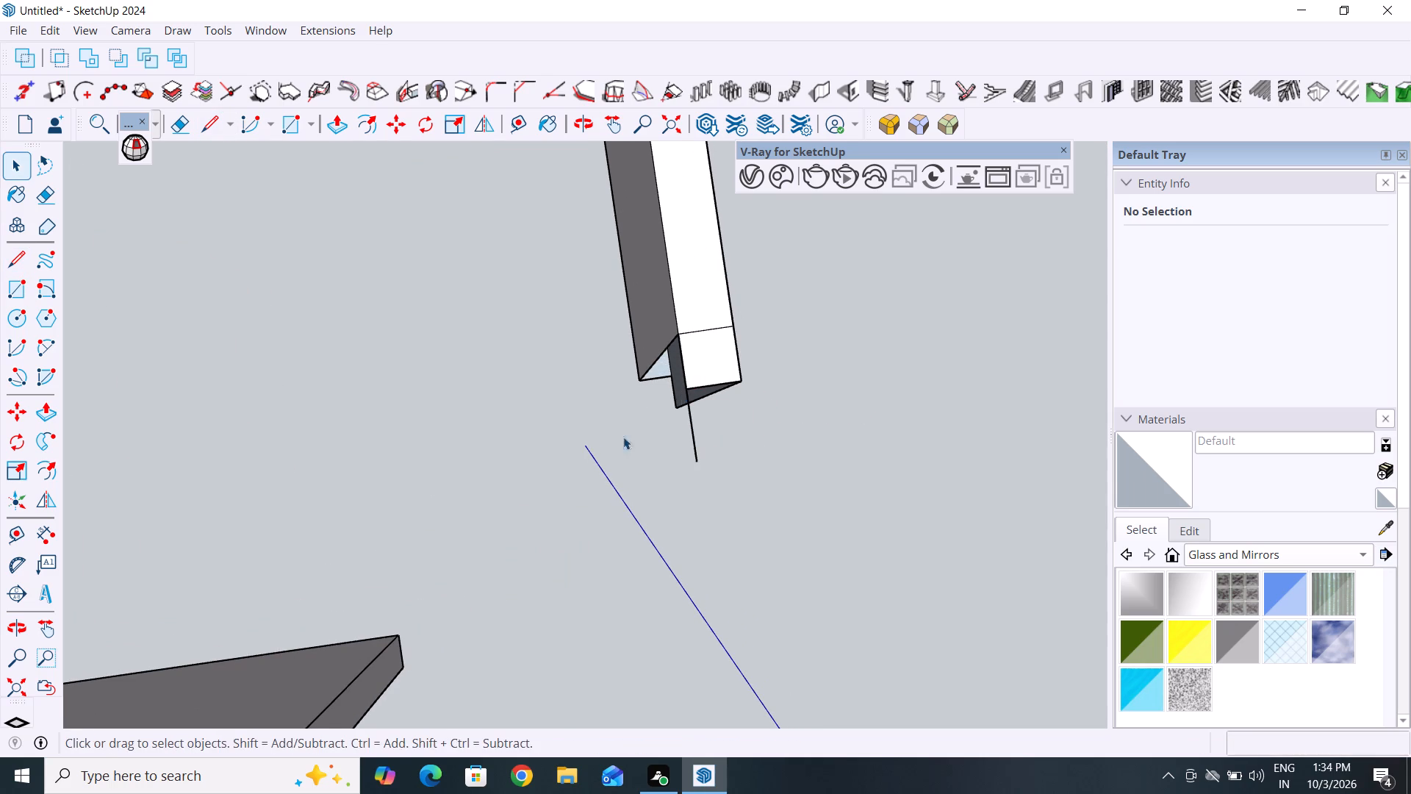
# Draw a 10' vertical line down from the new inner top corner of the wall end.
pyautogui.moveTo(619, 468); pyautogui.dragTo(767, 247, button='middle')
pyautogui.moveTo(690, 434); pyautogui.dragTo(732, 284, button='middle')
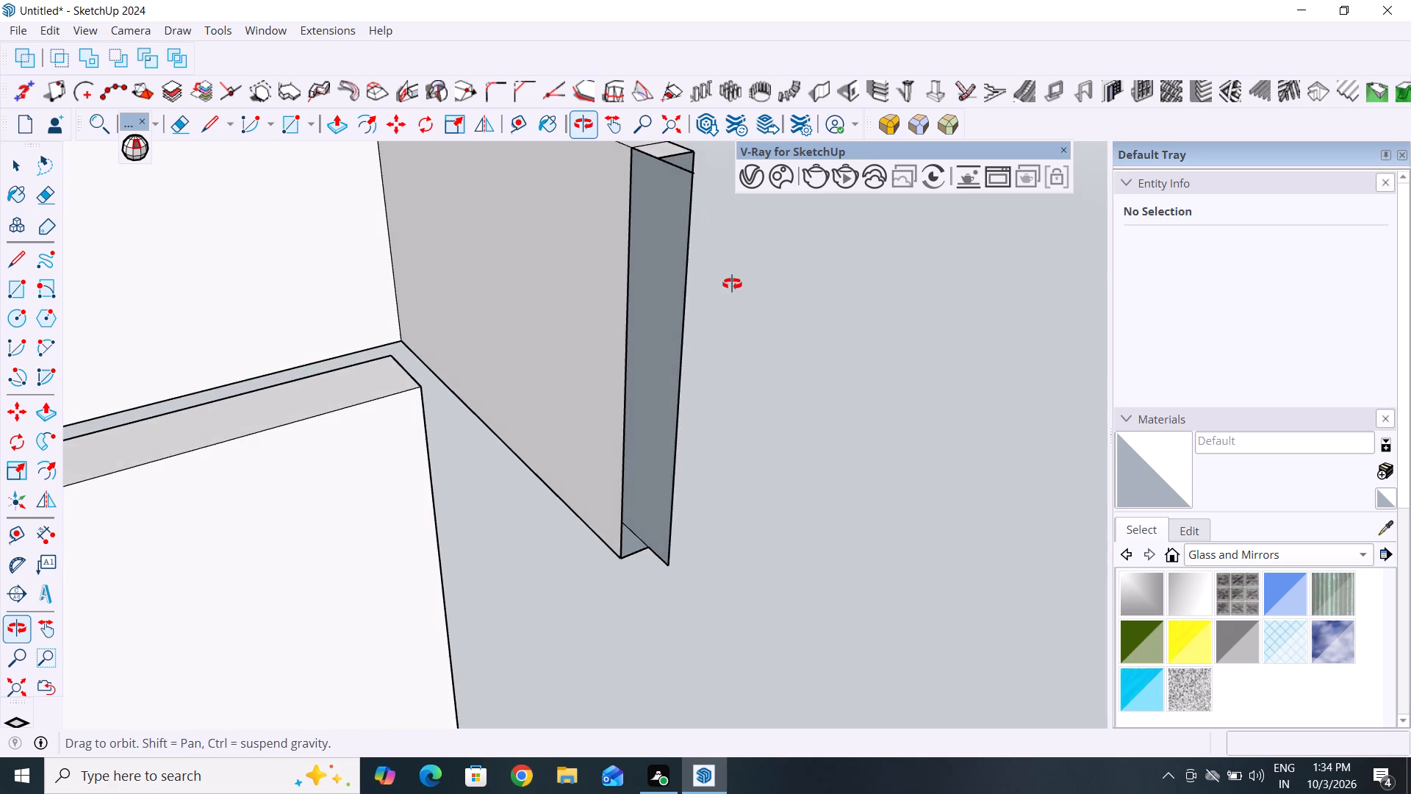
pyautogui.moveTo(732, 284); pyautogui.dragTo(861, 396, button='middle')
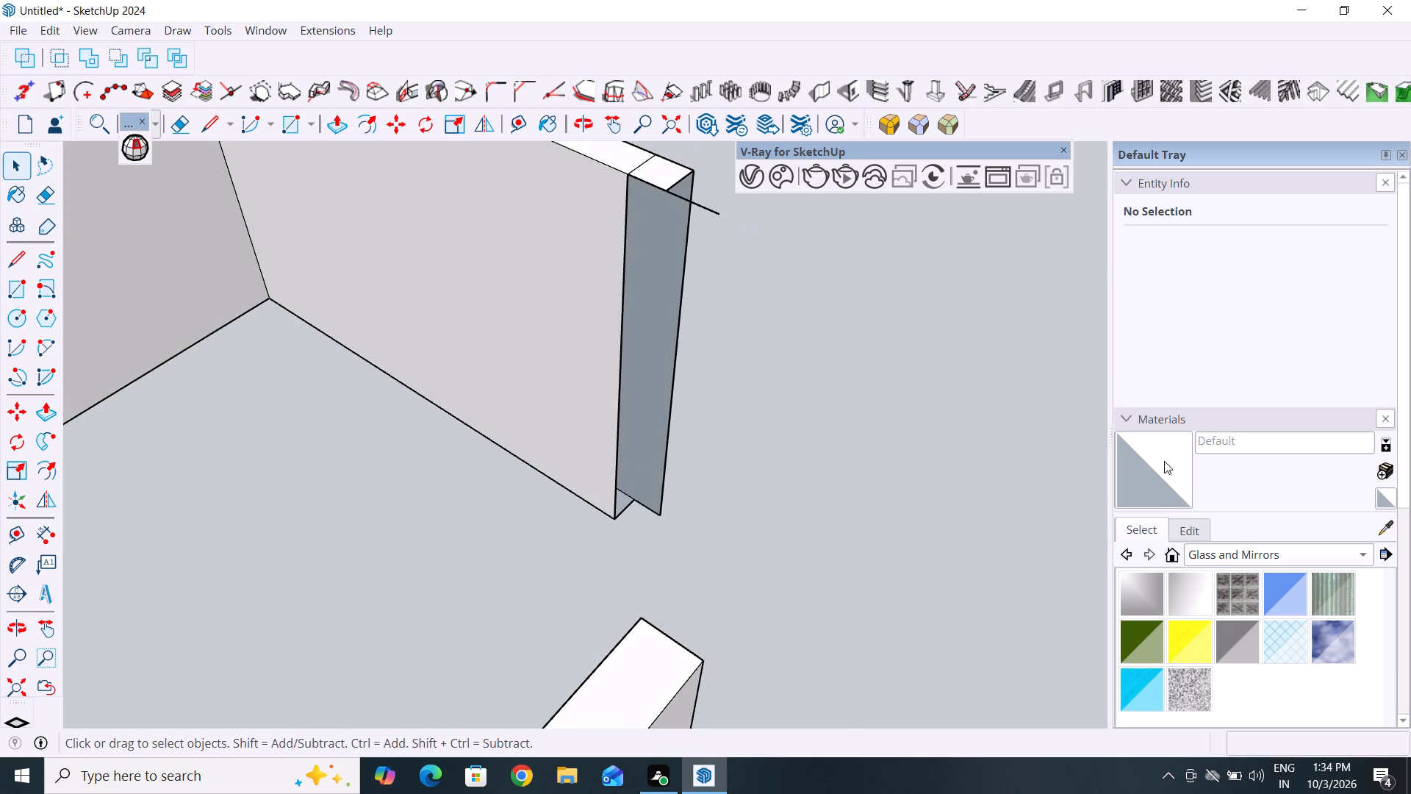
pyautogui.click(25, 265)
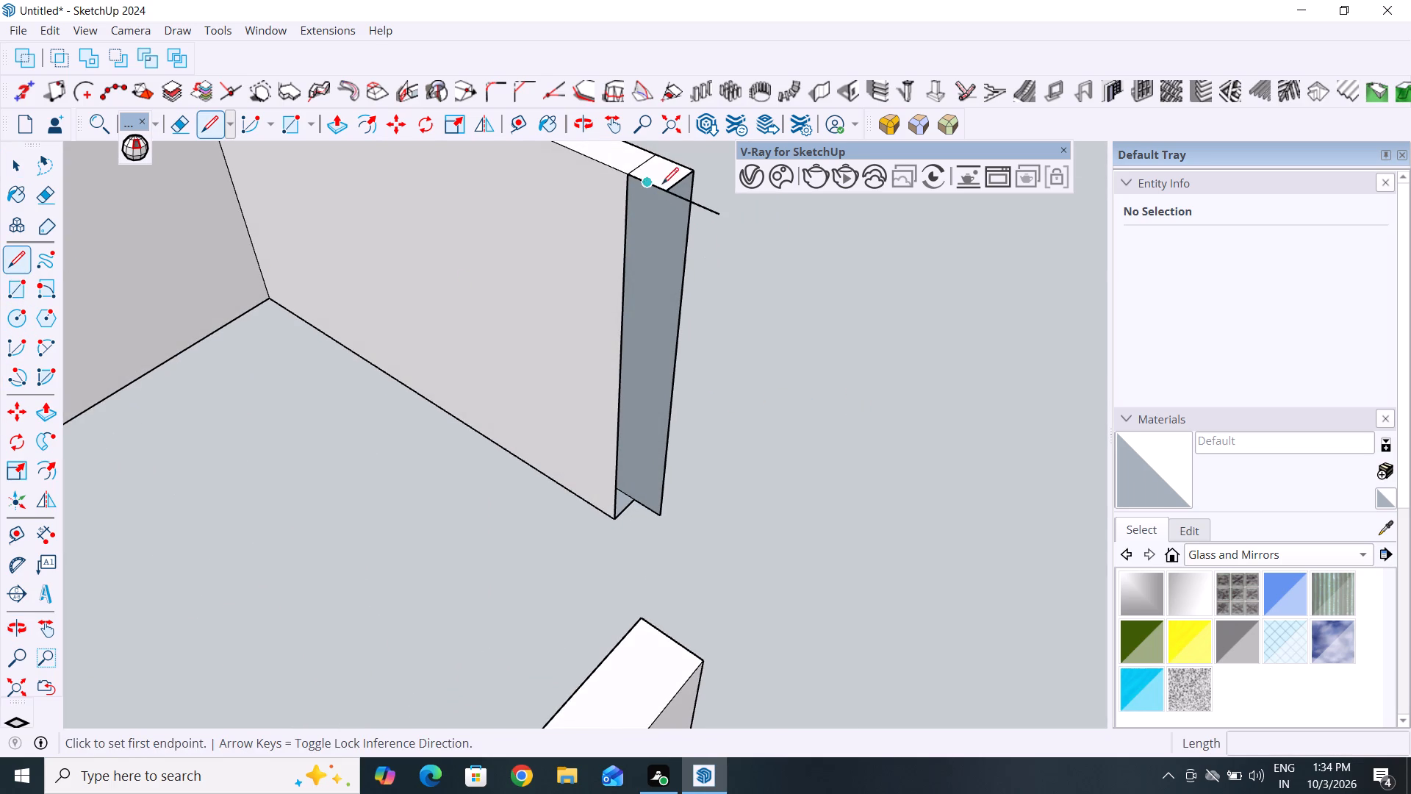
pyautogui.click(663, 190)
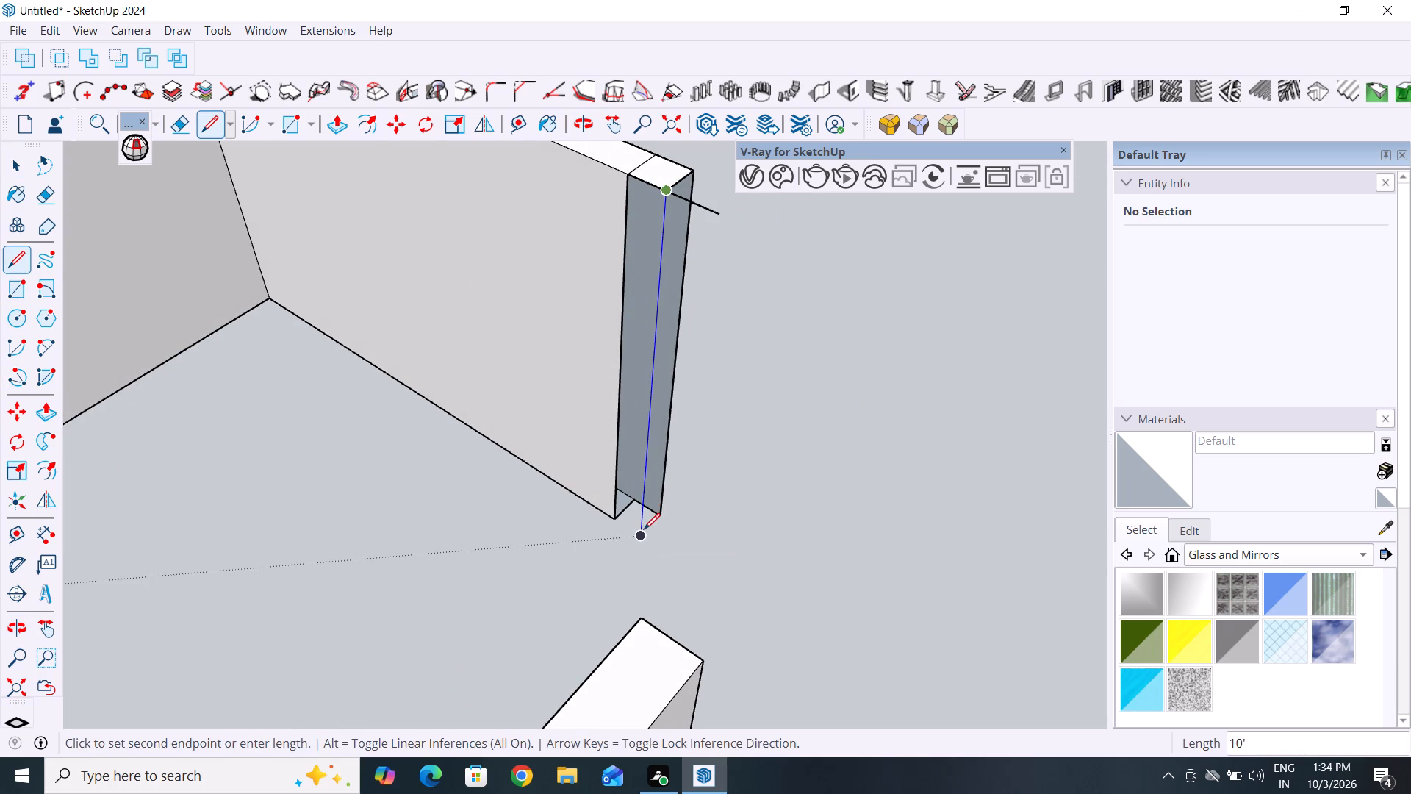
pyautogui.click(644, 531)
pyautogui.press('space')
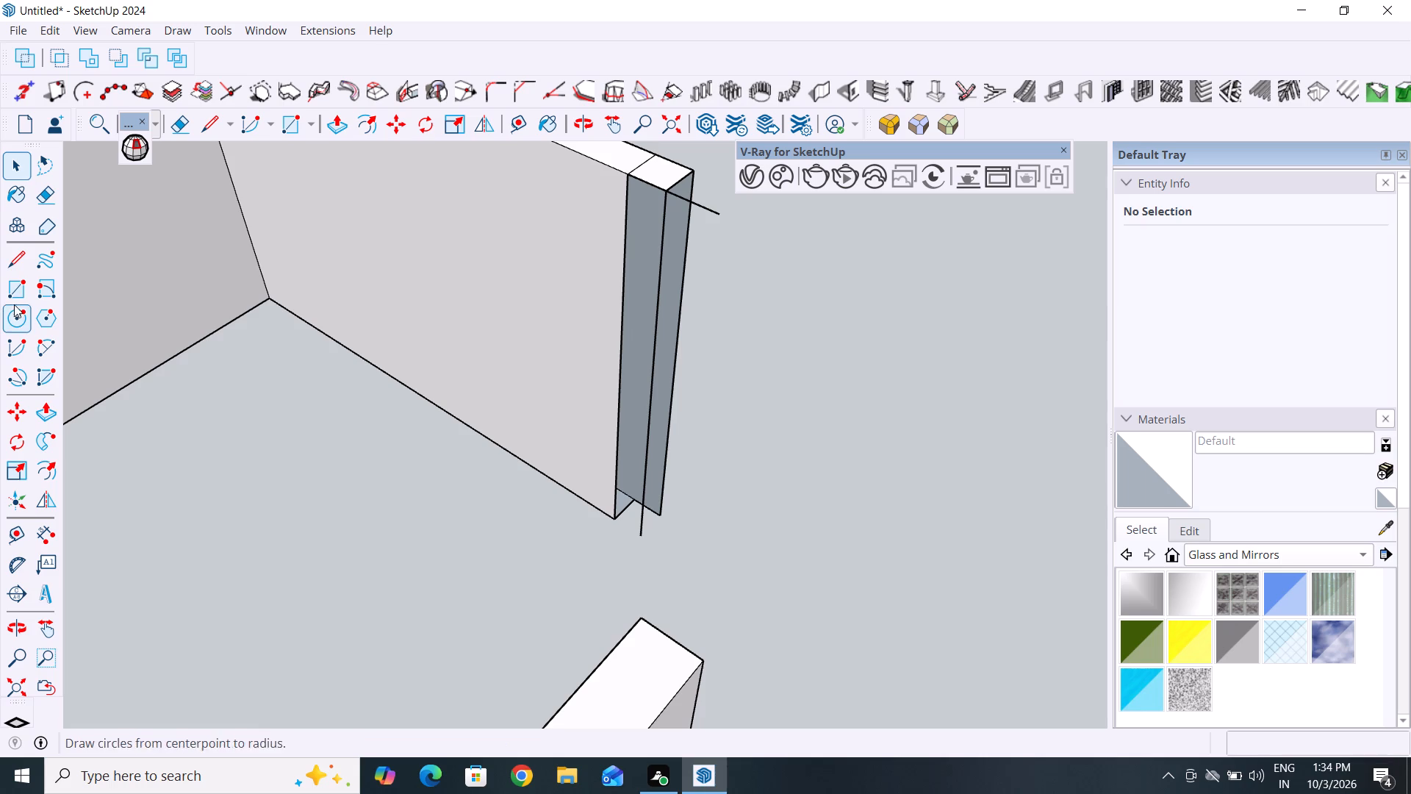
# Draw a line from the inner bottom corner to the foot of the vertical line, closing the missing strip of the inner face.
pyautogui.click(16, 263)
pyautogui.scroll(-3, 598, 548)
pyautogui.moveTo(616, 540); pyautogui.dragTo(844, 501, button='middle')
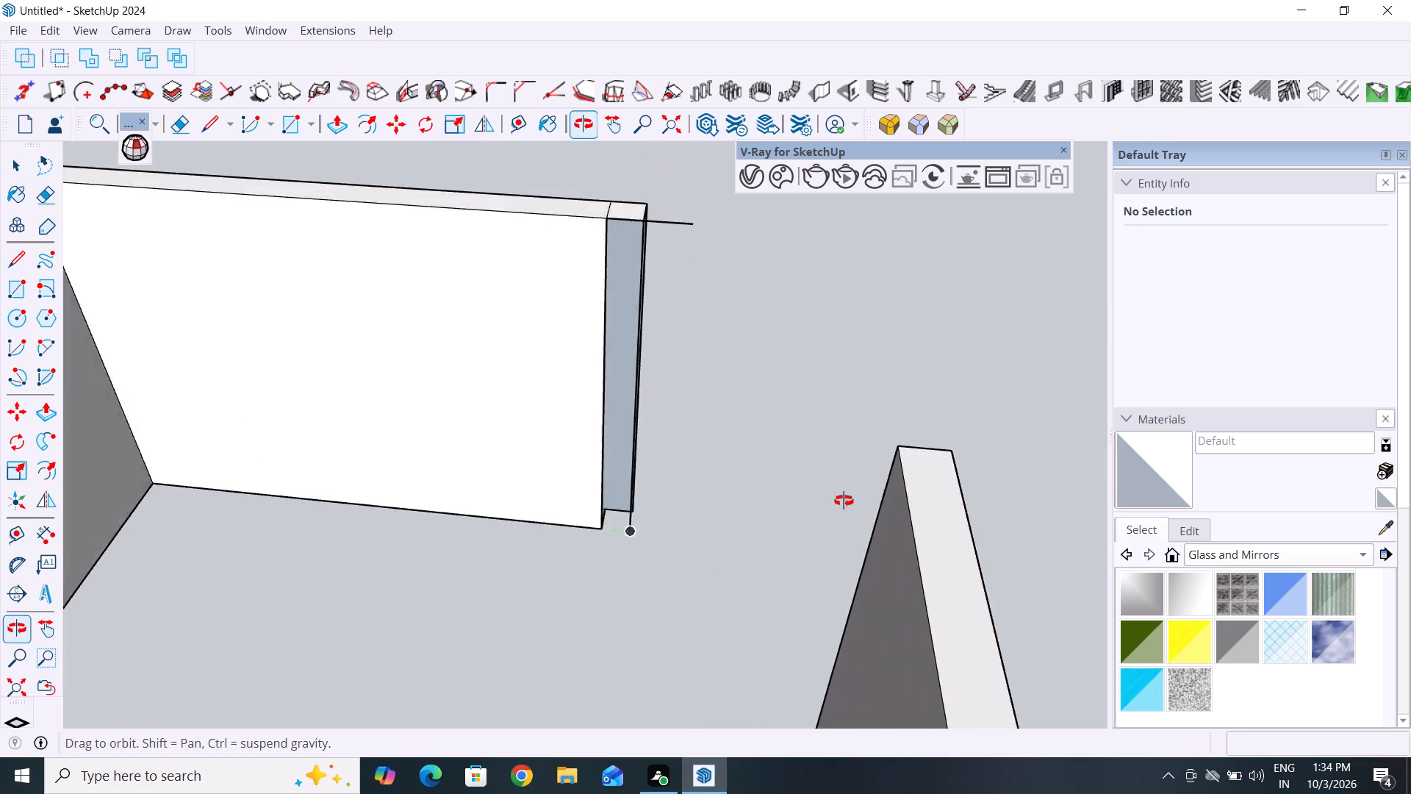
pyautogui.moveTo(844, 501); pyautogui.dragTo(873, 515, button='middle')
pyautogui.scroll(8, 615, 559)
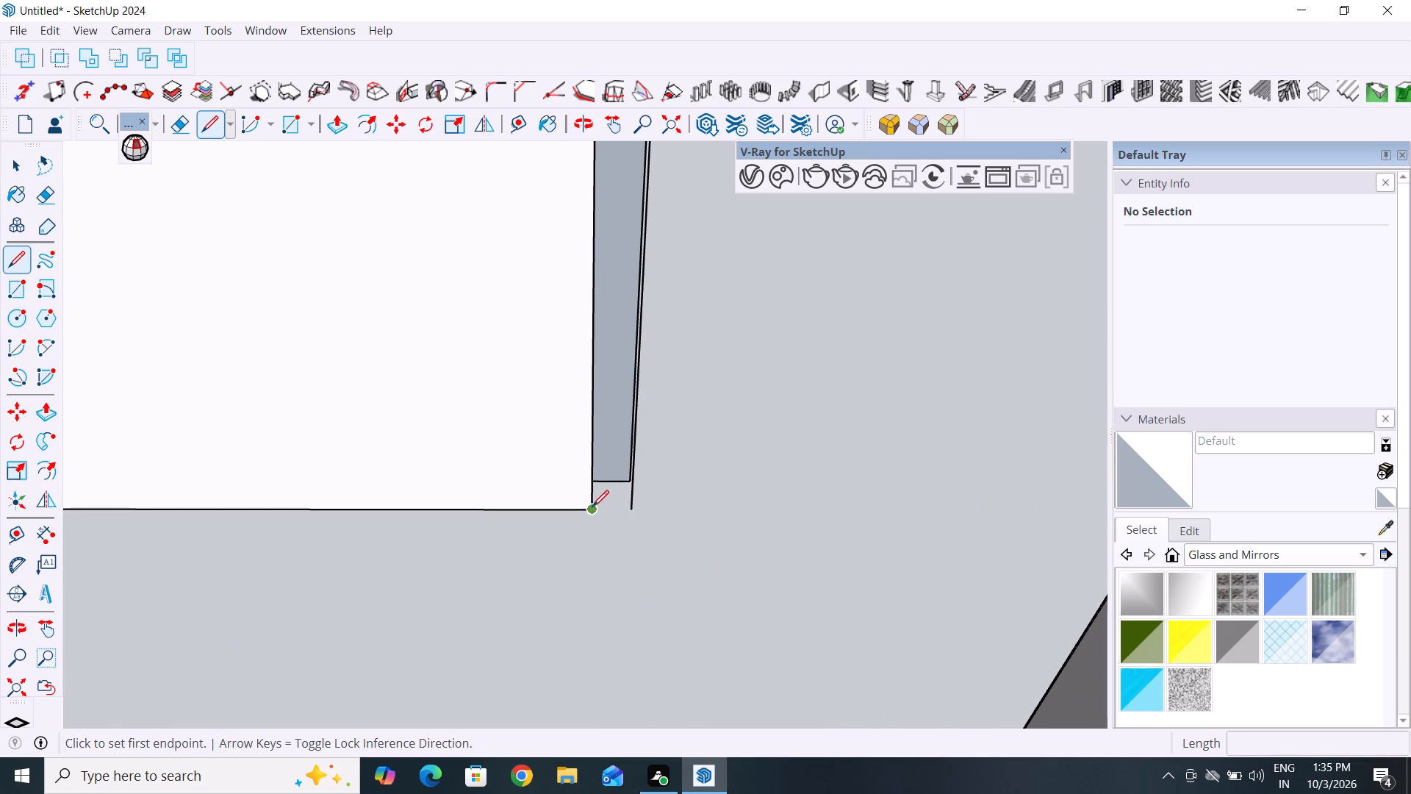
pyautogui.click(592, 507)
pyautogui.click(629, 510)
# Draw a 10" line between the inner and outer bottom corners of the wall end to close its underside and end face.
pyautogui.scroll(-5, 621, 640)
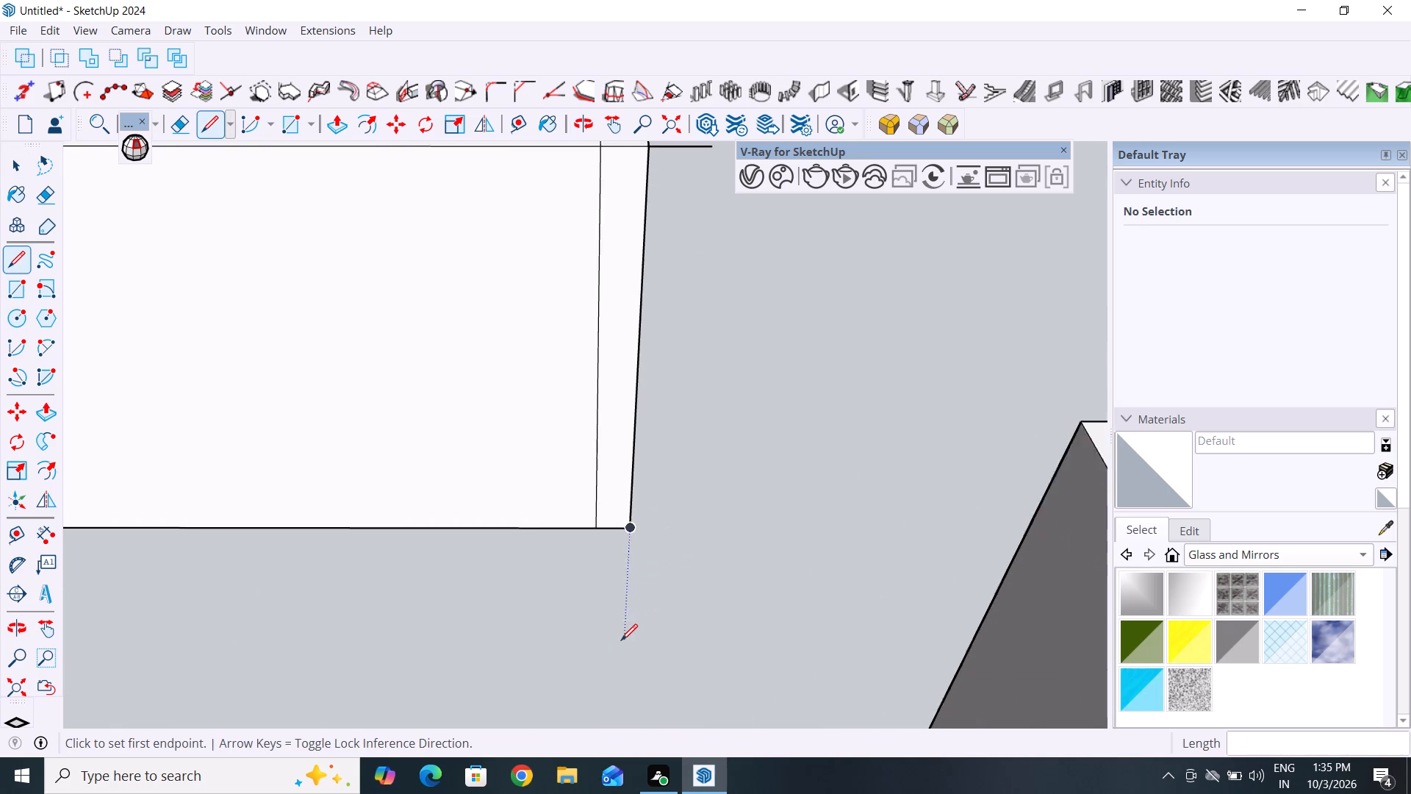
pyautogui.scroll(-7, 621, 640)
pyautogui.moveTo(809, 530); pyautogui.dragTo(389, 559, button='middle')
pyautogui.scroll(-5, 464, 391)
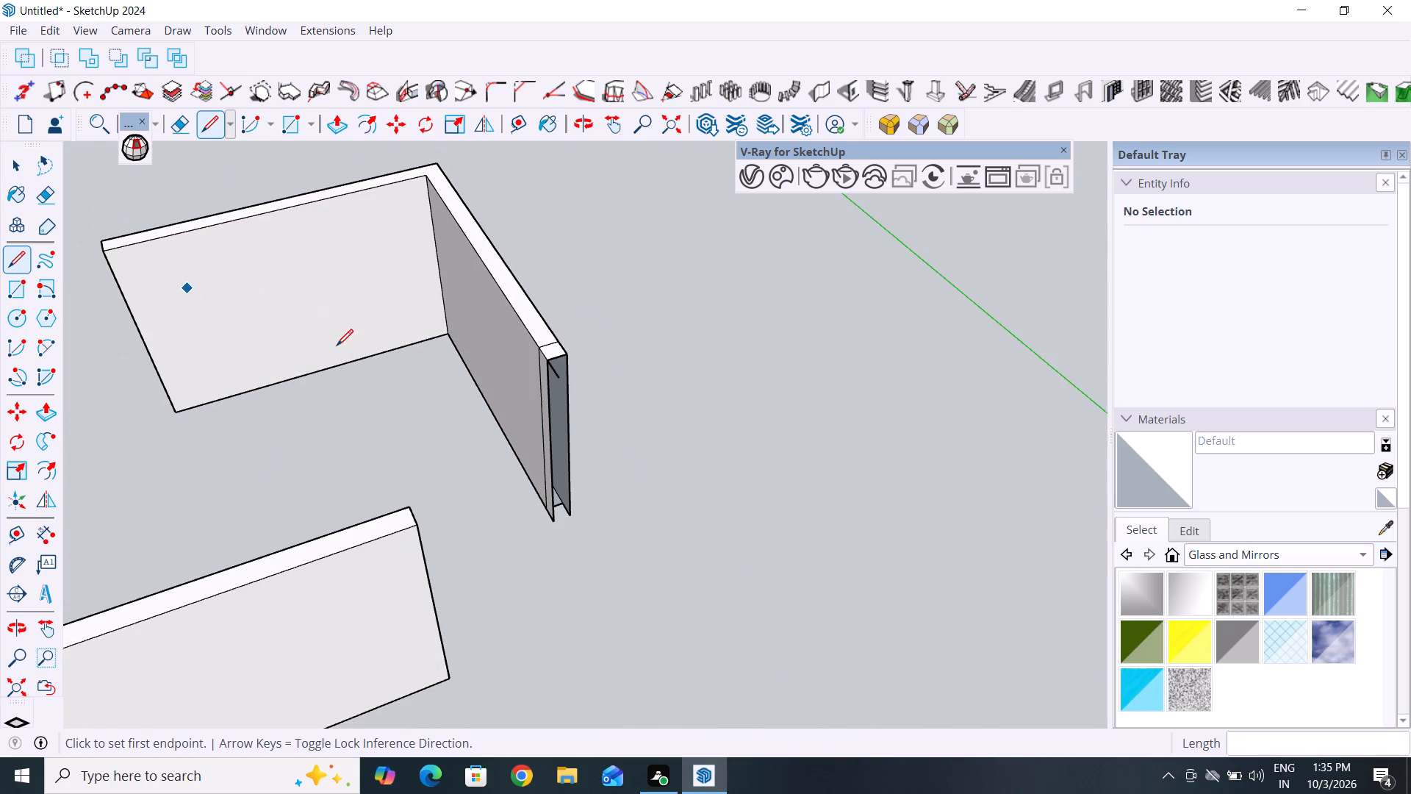
pyautogui.click(21, 166)
pyautogui.click(386, 474)
pyautogui.scroll(-3, 438, 440)
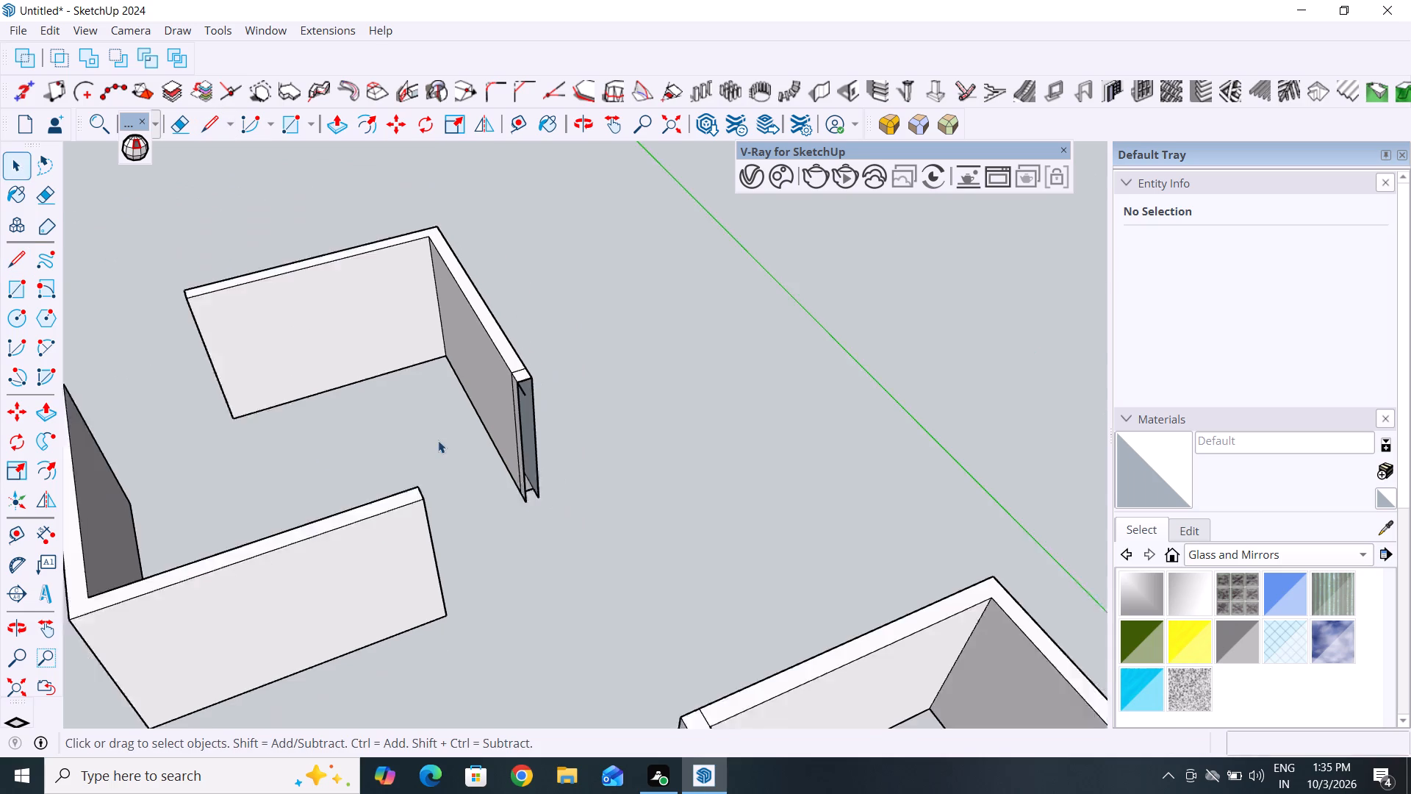
pyautogui.scroll(-2, 438, 440)
pyautogui.moveTo(487, 548); pyautogui.dragTo(460, 182, button='middle')
pyautogui.scroll(4, 594, 555)
pyautogui.moveTo(535, 465); pyautogui.dragTo(617, 256, button='middle')
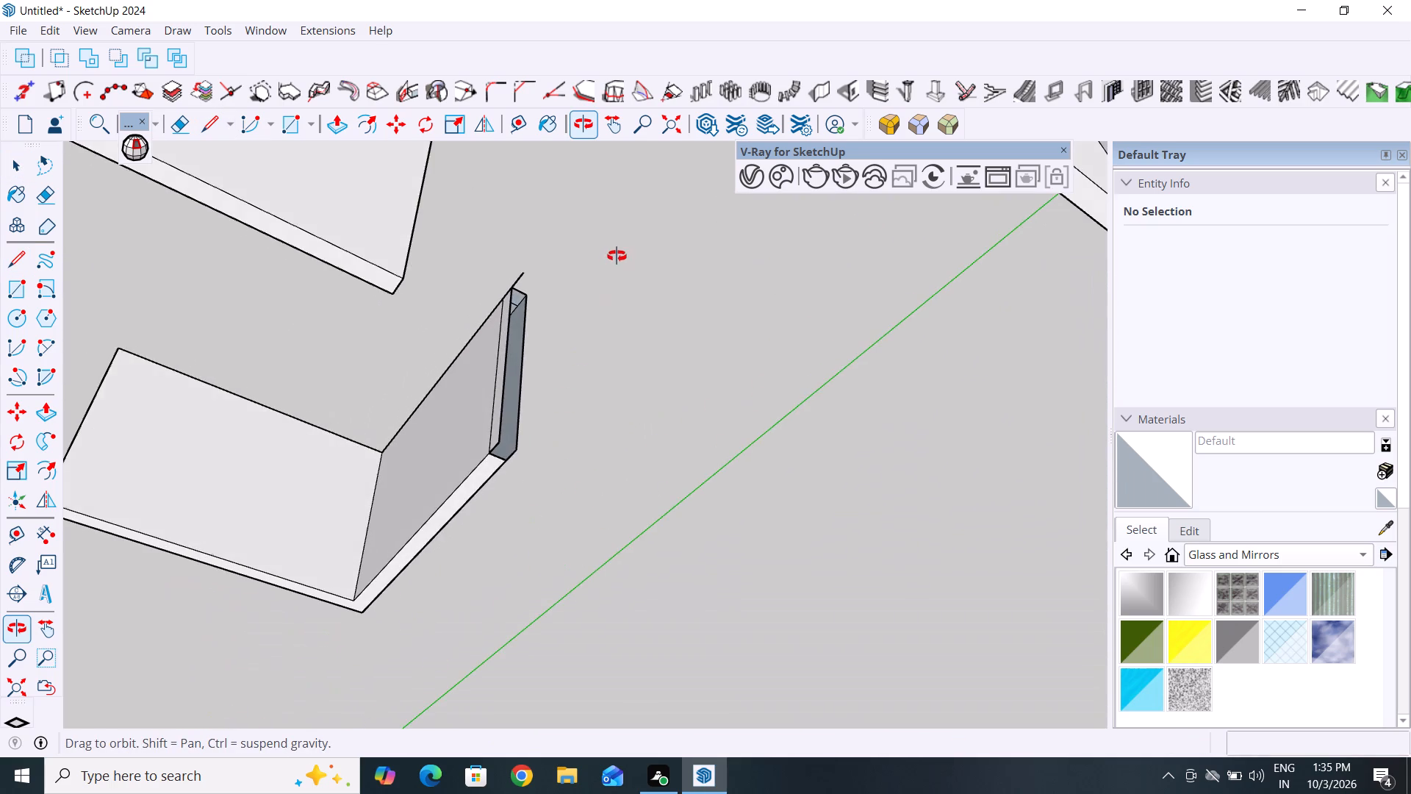
pyautogui.moveTo(617, 256); pyautogui.dragTo(633, 245, button='middle')
pyautogui.scroll(10, 418, 487)
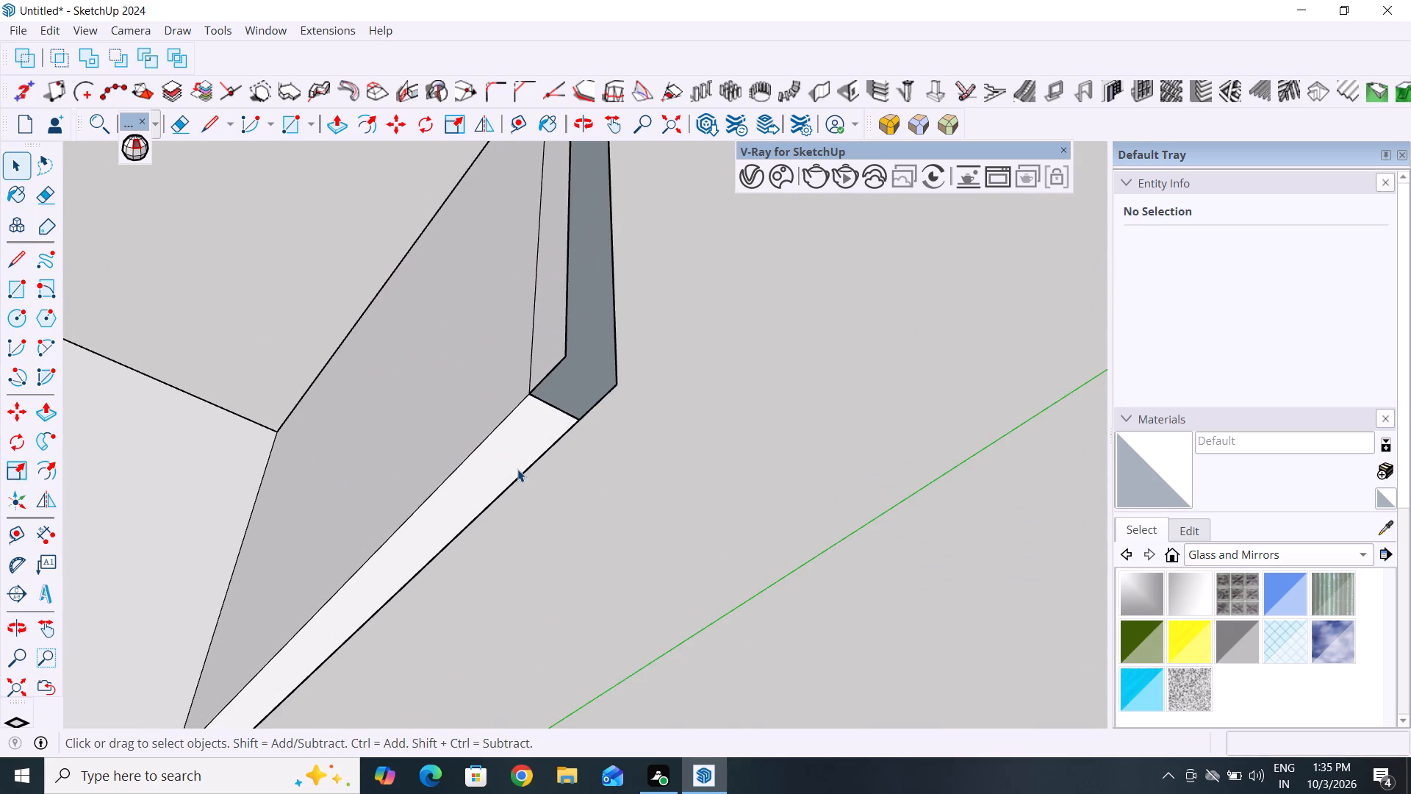
pyautogui.scroll(-3, 511, 478)
pyautogui.scroll(1, 573, 444)
pyautogui.moveTo(573, 444); pyautogui.dragTo(600, 325, button='middle')
pyautogui.moveTo(643, 489); pyautogui.dragTo(630, 504, button='middle')
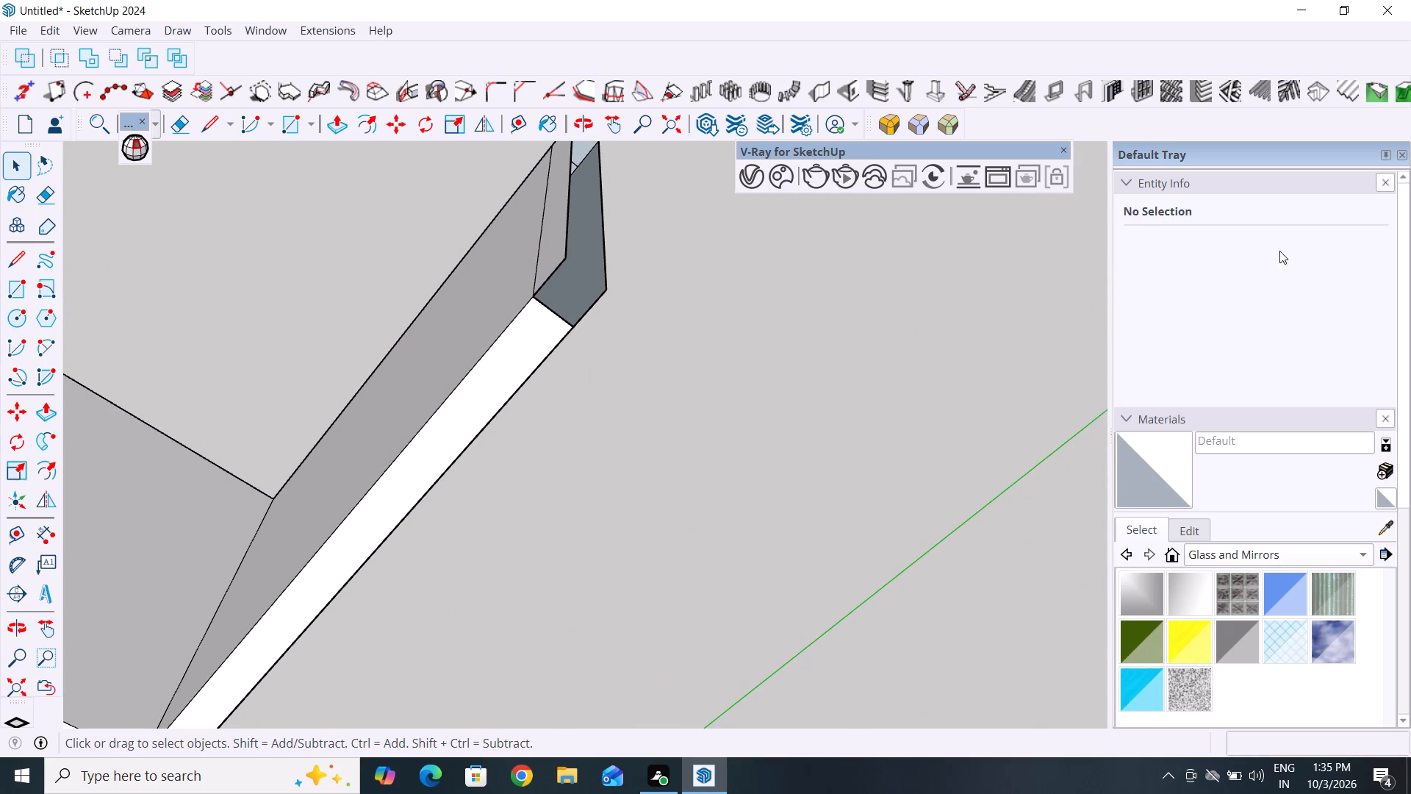
pyautogui.click(20, 256)
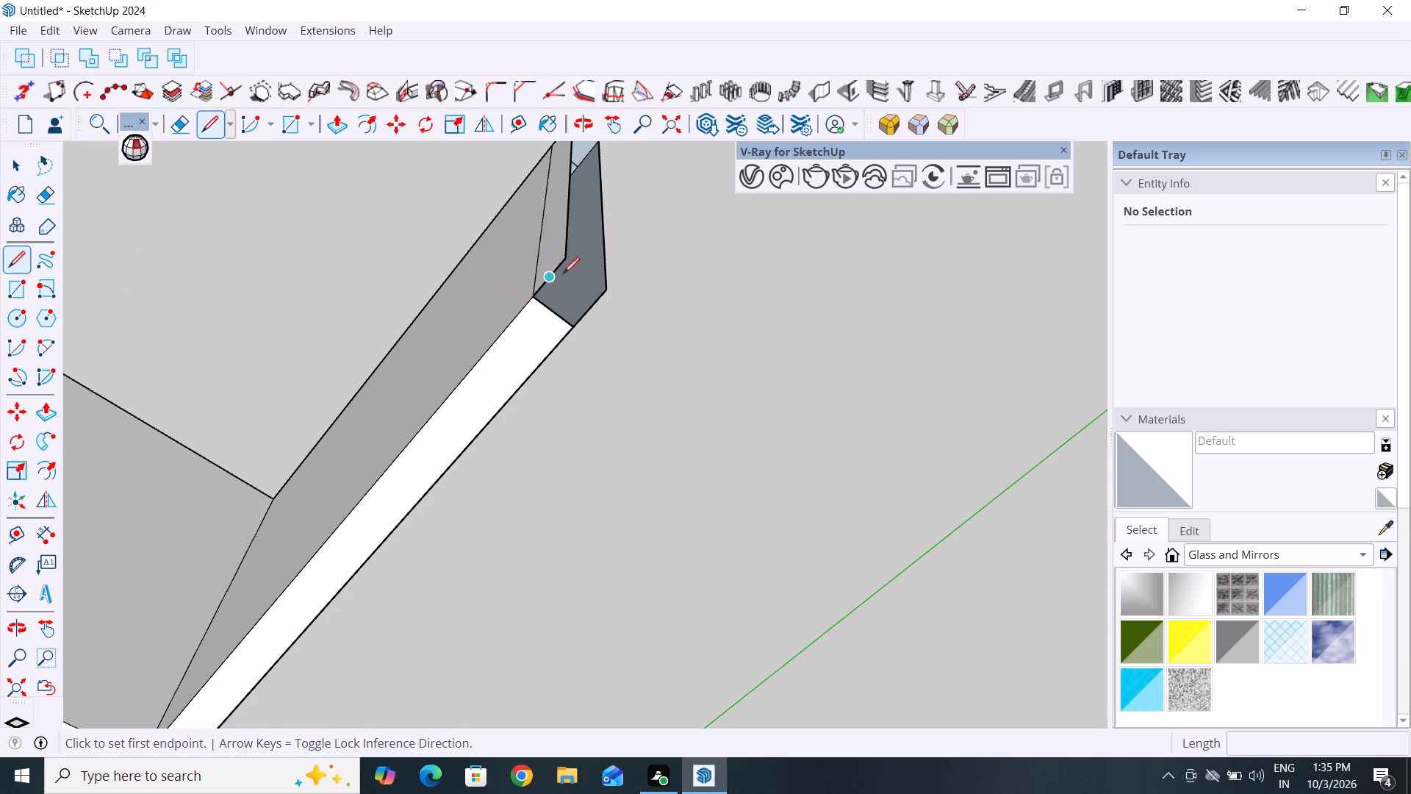
pyautogui.click(571, 259)
pyautogui.click(613, 289)
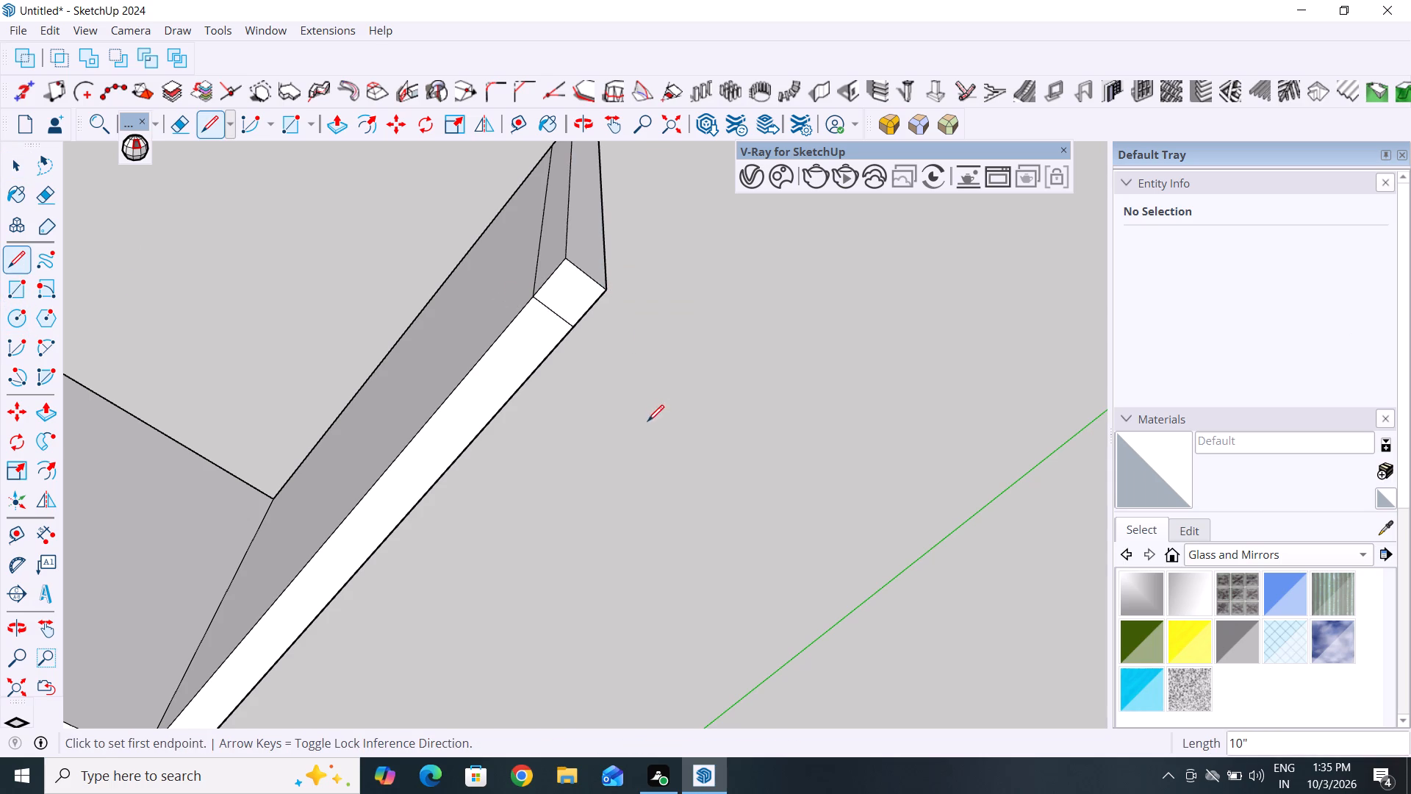
# Erase the line stub beyond the closed end's top corner and the seam line across its top face.
pyautogui.scroll(-5, 648, 421)
pyautogui.moveTo(686, 440); pyautogui.dragTo(562, 708, button='middle')
pyautogui.scroll(-1, 700, 261)
pyautogui.moveTo(700, 261); pyautogui.dragTo(566, 559, button='middle')
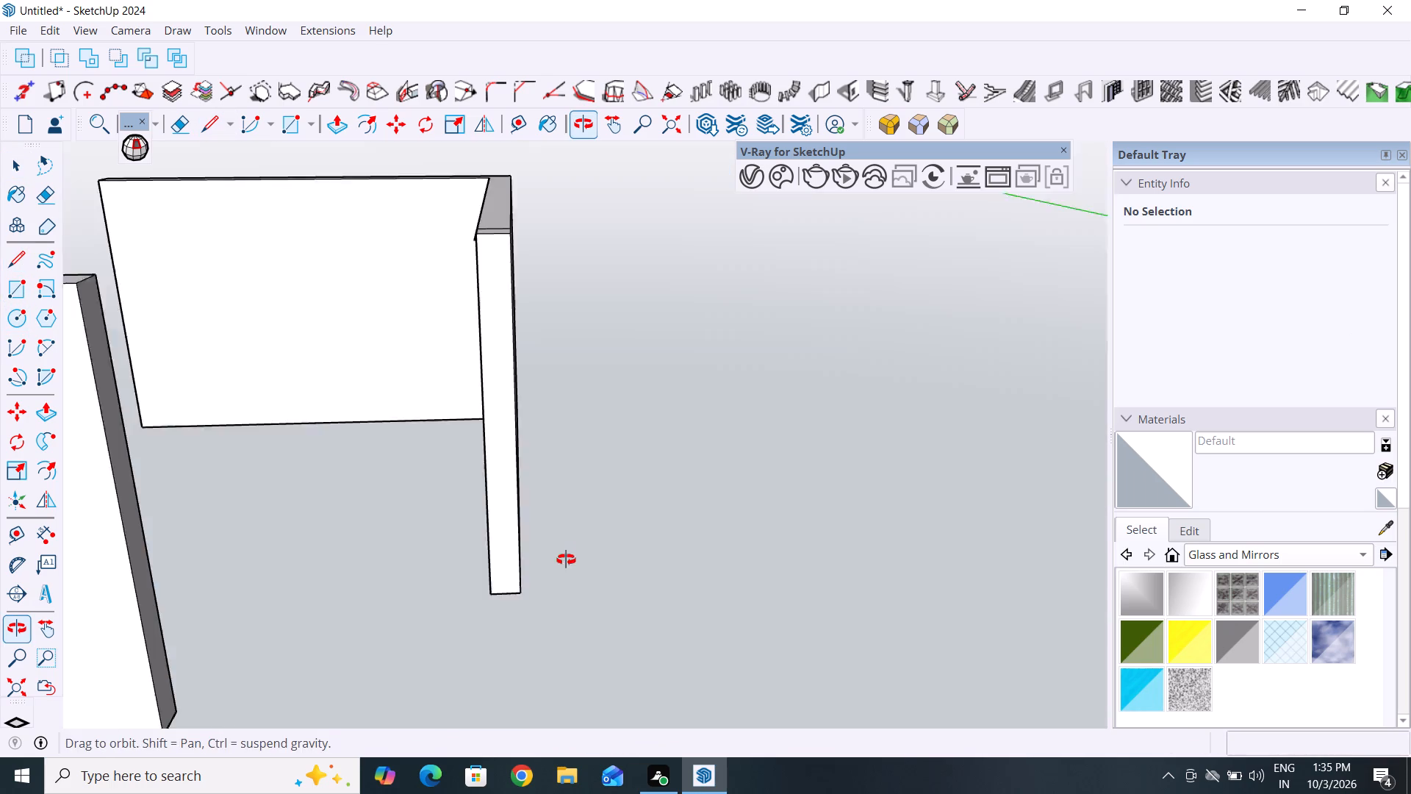
pyautogui.moveTo(566, 559); pyautogui.dragTo(564, 559, button='middle')
pyautogui.scroll(-5, 592, 481)
pyautogui.moveTo(596, 482); pyautogui.dragTo(391, 659, button='middle')
pyautogui.scroll(3, 500, 346)
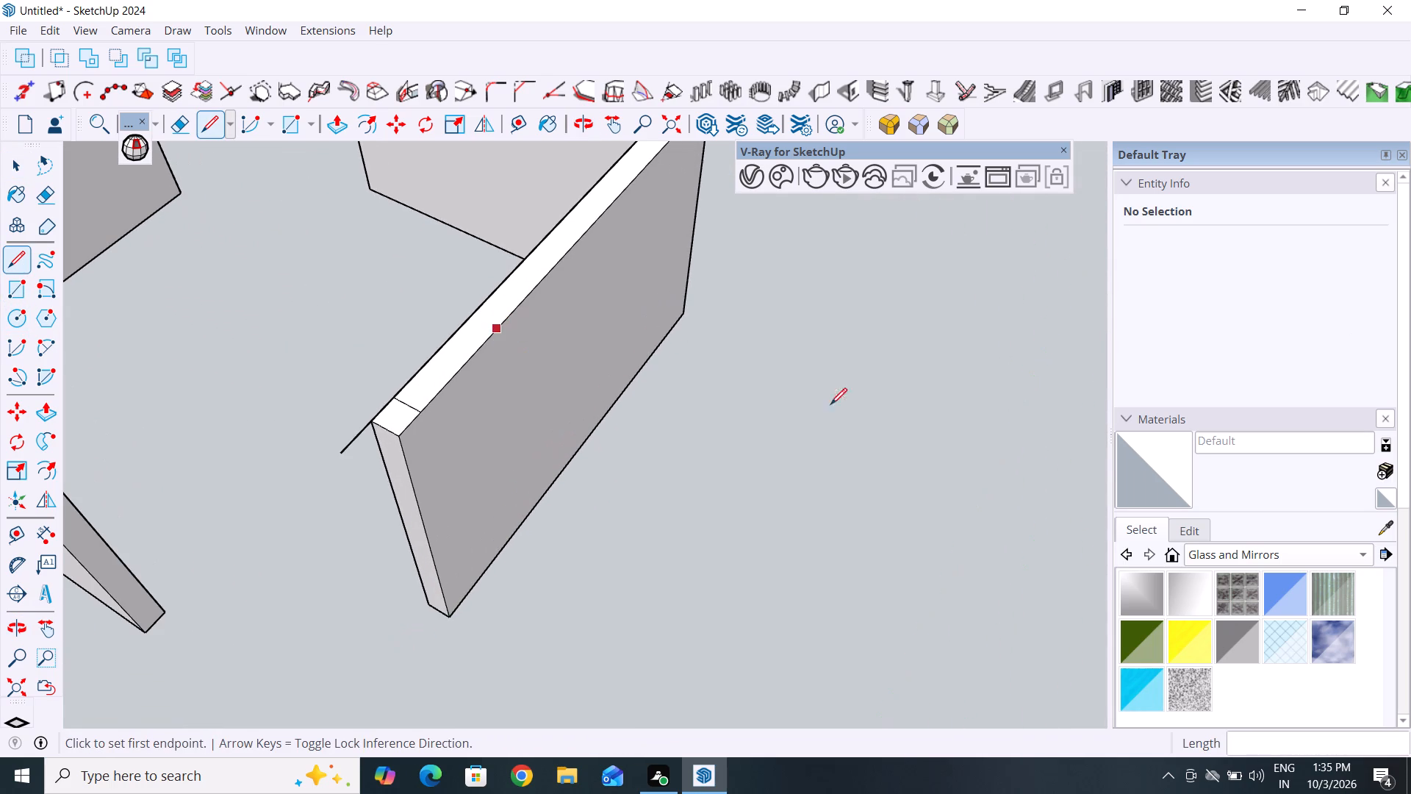
pyautogui.click(10, 173)
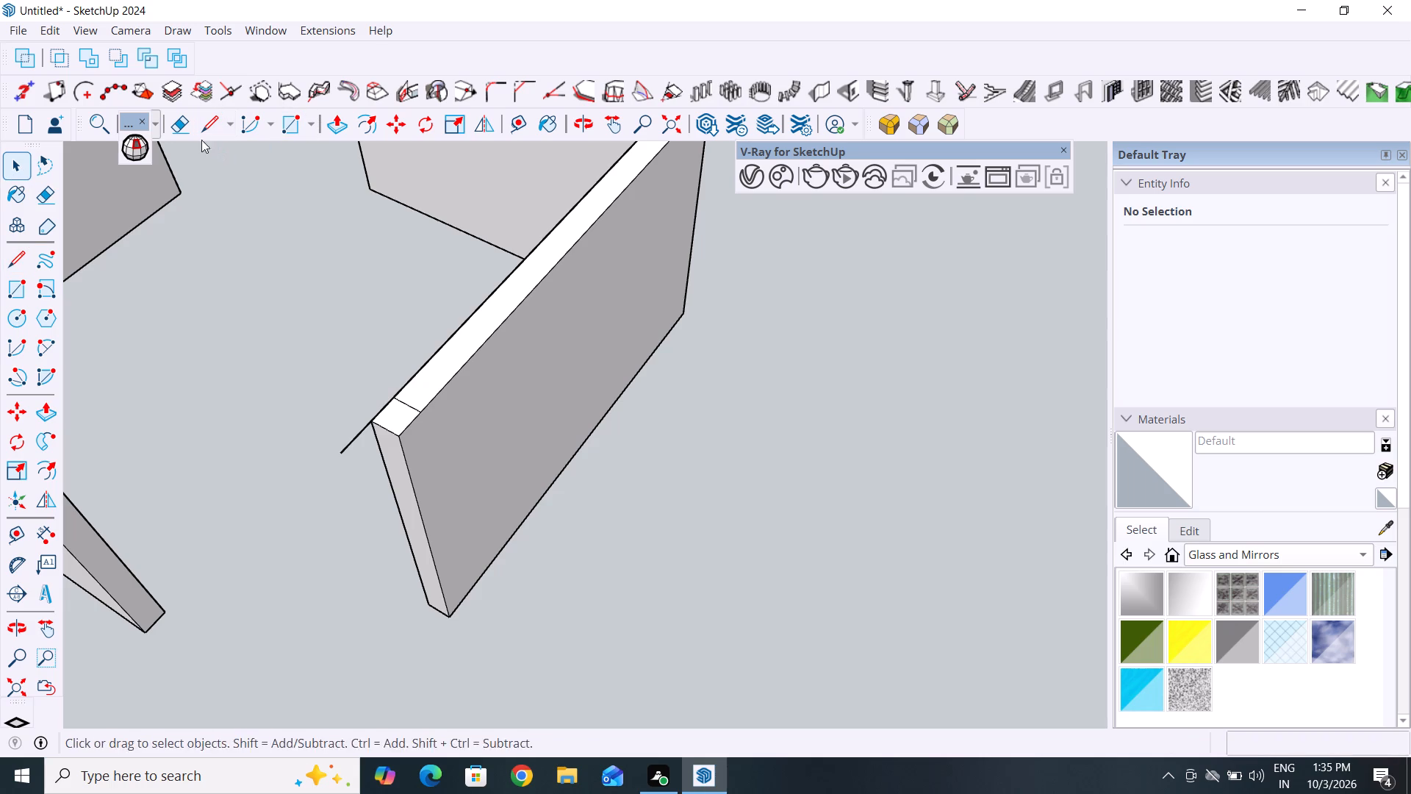
pyautogui.click(179, 128)
pyautogui.moveTo(347, 428); pyautogui.dragTo(373, 465)
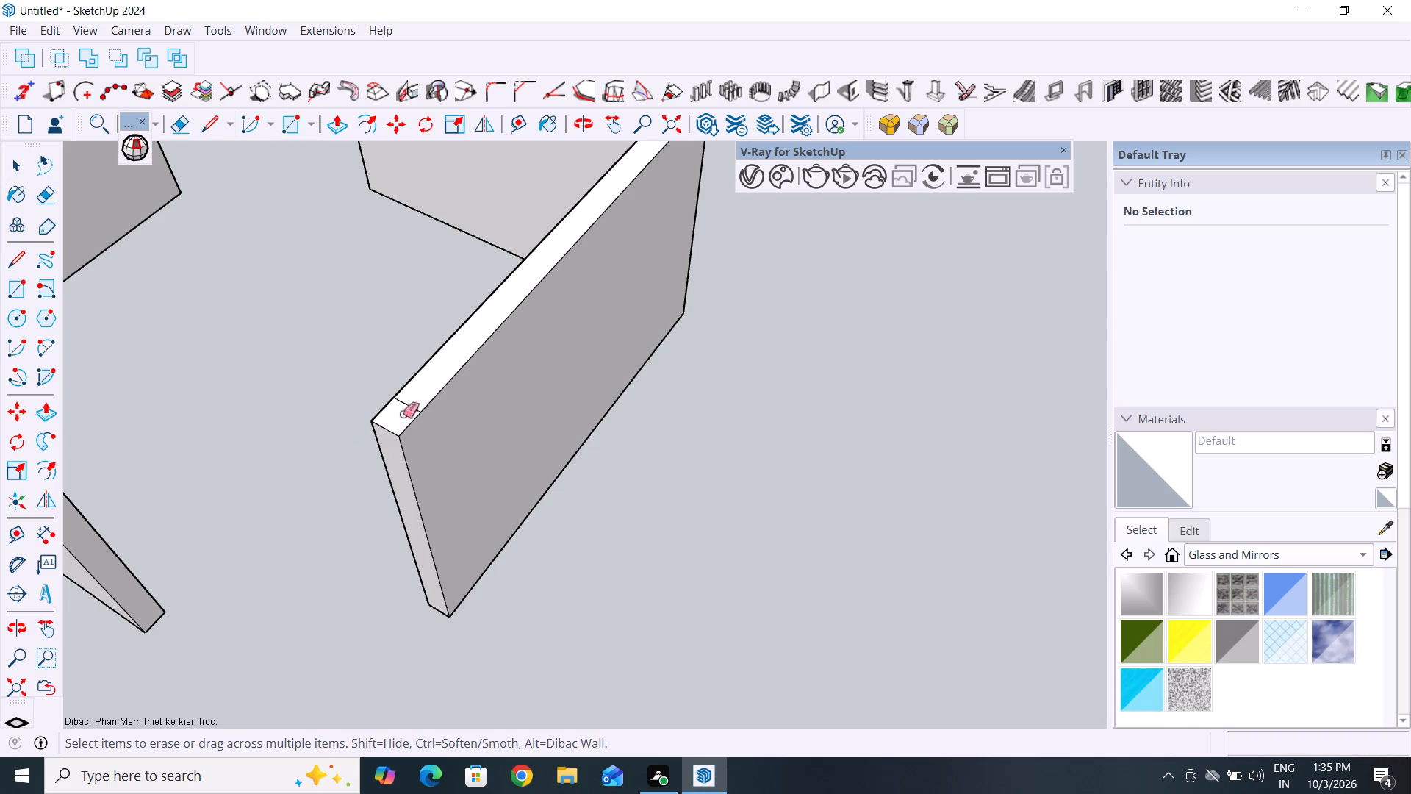
pyautogui.moveTo(416, 393); pyautogui.dragTo(402, 404)
# Erase the vertical seam line on the inner face near the closed wall end.
pyautogui.scroll(-4, 485, 395)
pyautogui.moveTo(453, 416); pyautogui.dragTo(633, 405, button='middle')
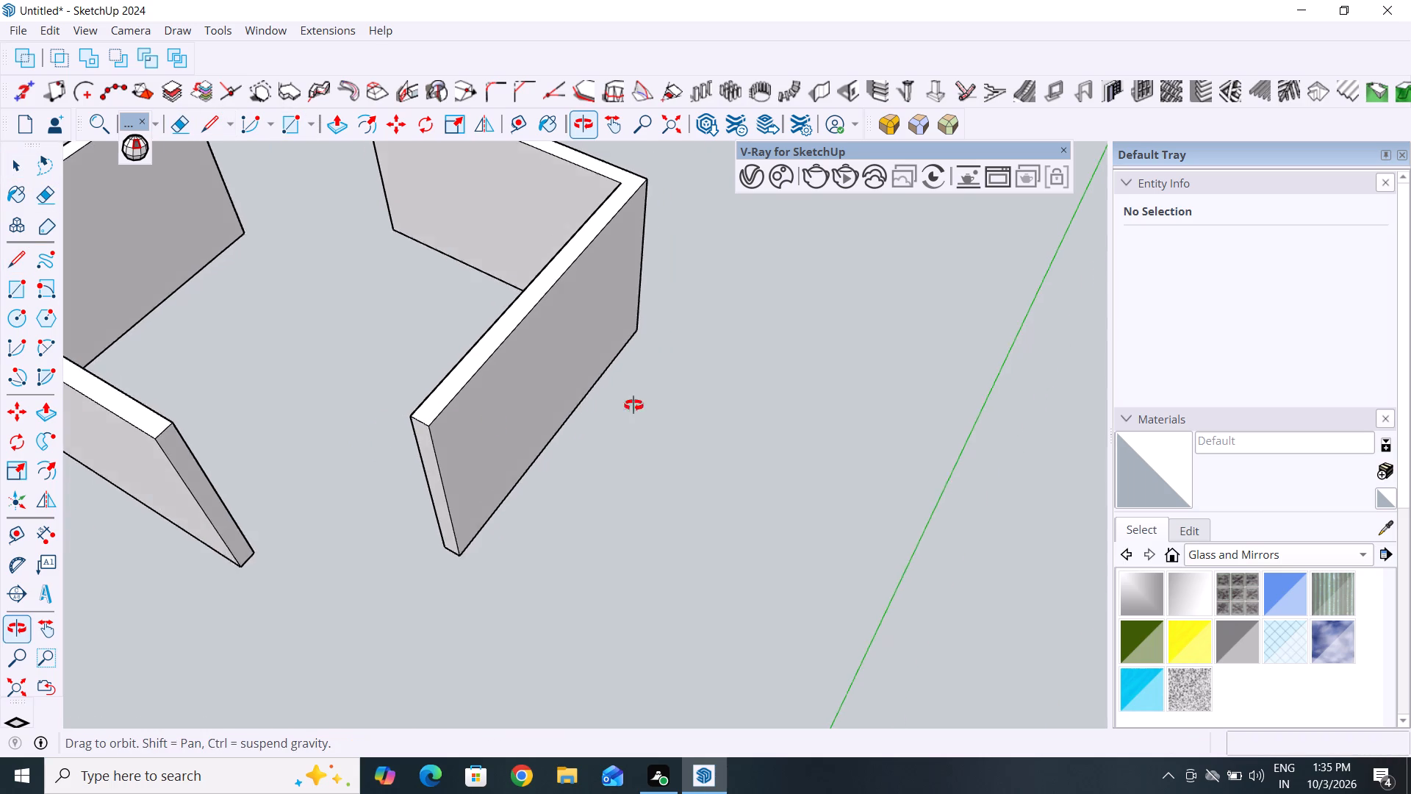
pyautogui.moveTo(633, 405); pyautogui.dragTo(854, 350, button='middle')
pyautogui.scroll(4, 487, 488)
pyautogui.moveTo(647, 427); pyautogui.dragTo(738, 406, button='middle')
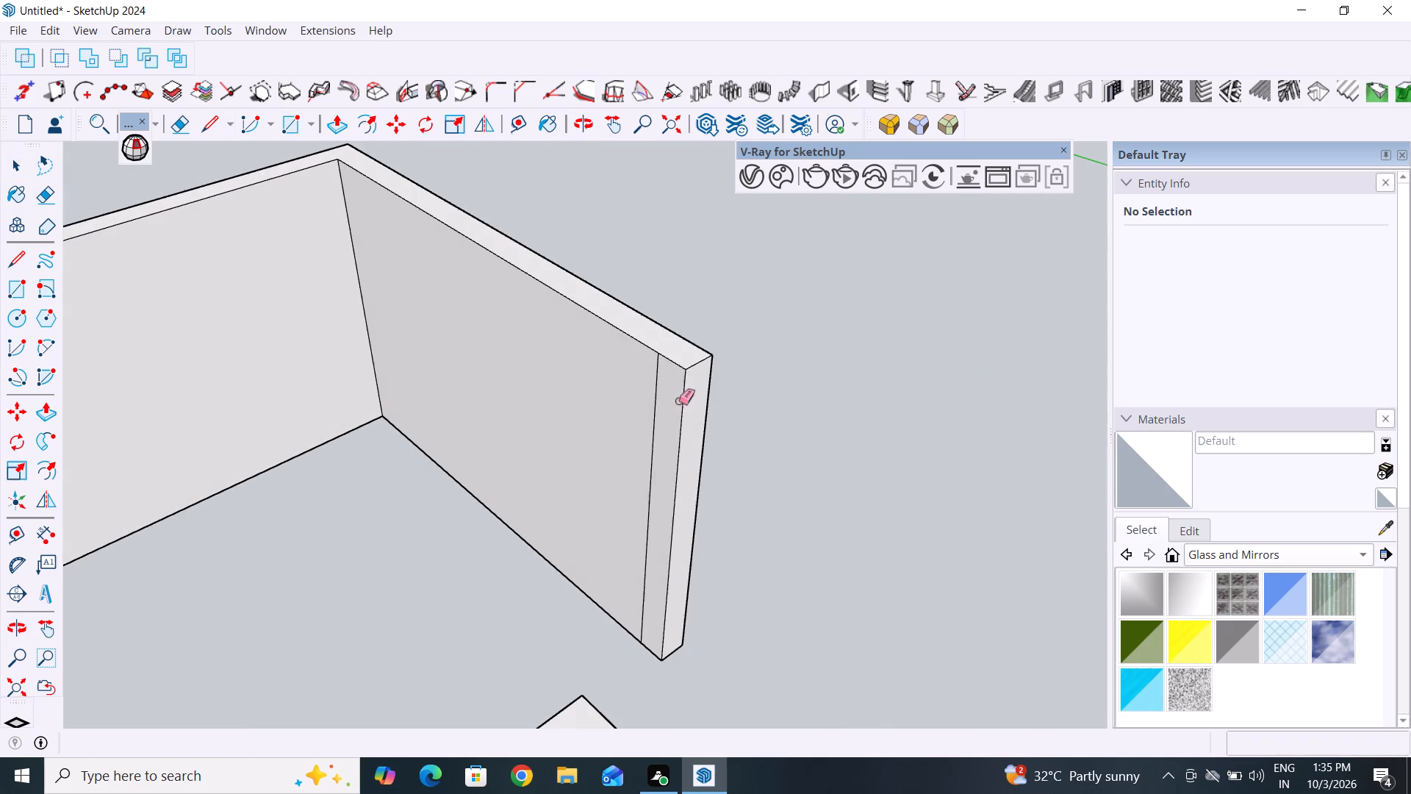
pyautogui.moveTo(672, 382); pyautogui.dragTo(636, 416)
# Erase the seam line across the underside near the closed end of the L-shaped wall.
pyautogui.scroll(-11, 512, 471)
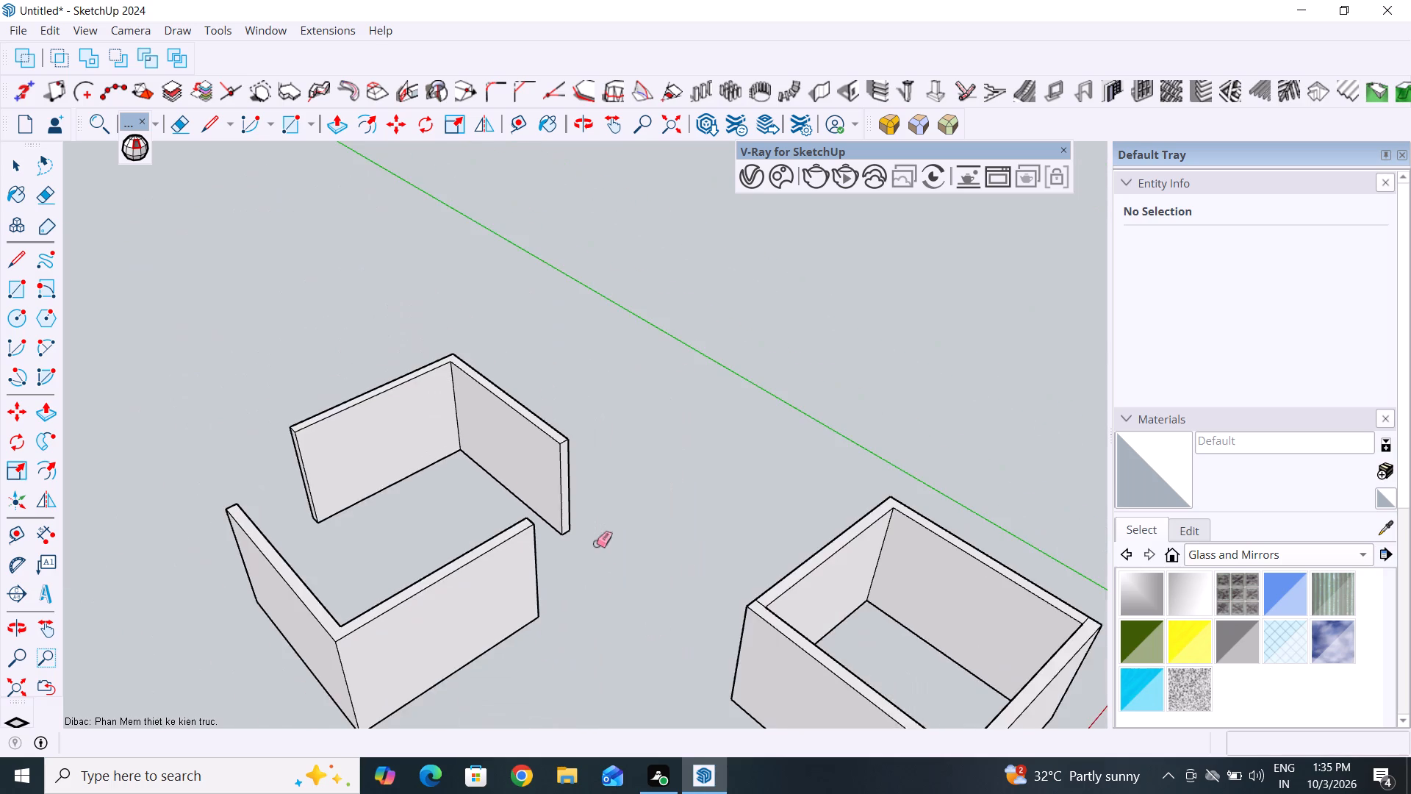
pyautogui.moveTo(602, 557); pyautogui.dragTo(378, 153, button='middle')
pyautogui.scroll(4, 575, 625)
pyautogui.scroll(10, 556, 534)
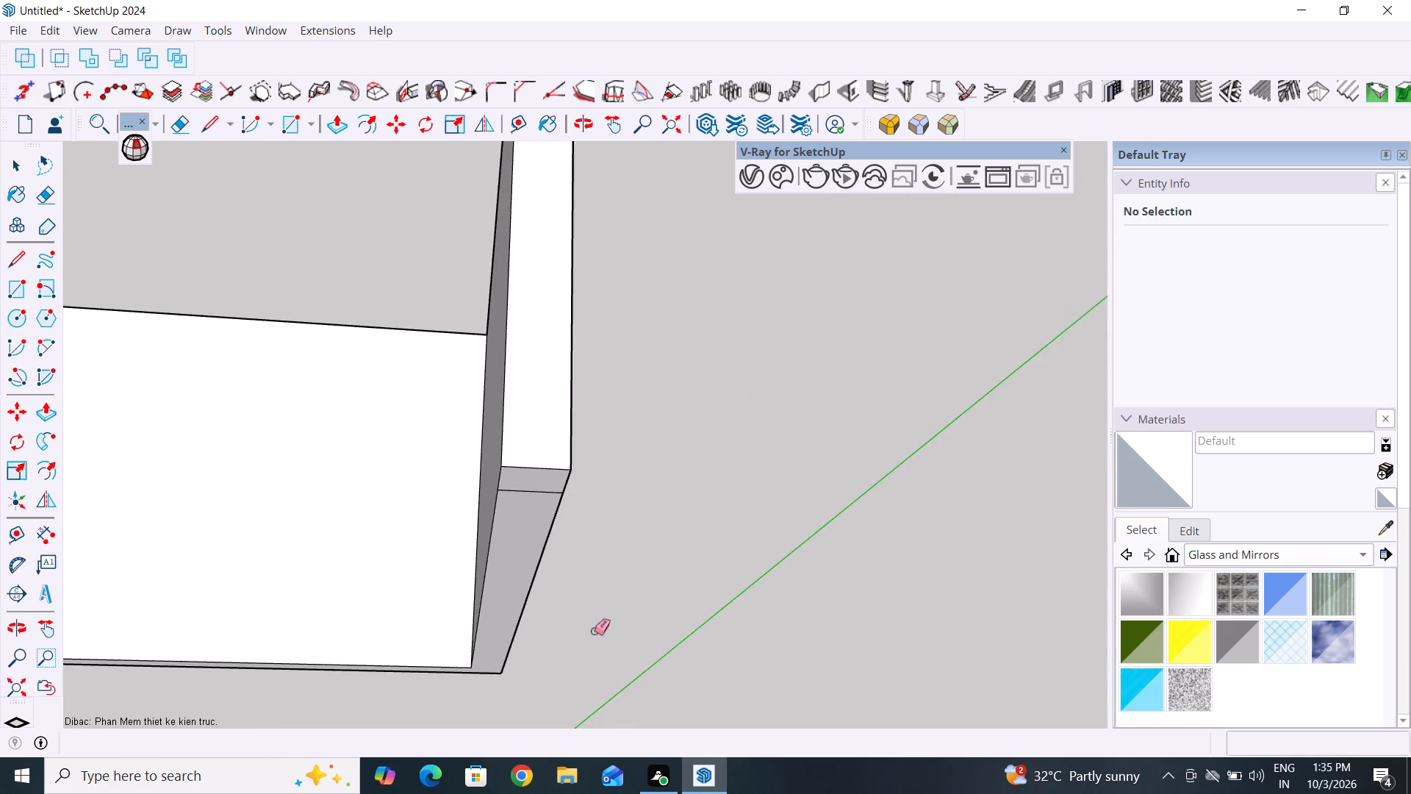
pyautogui.moveTo(581, 562); pyautogui.dragTo(620, 408, button='middle')
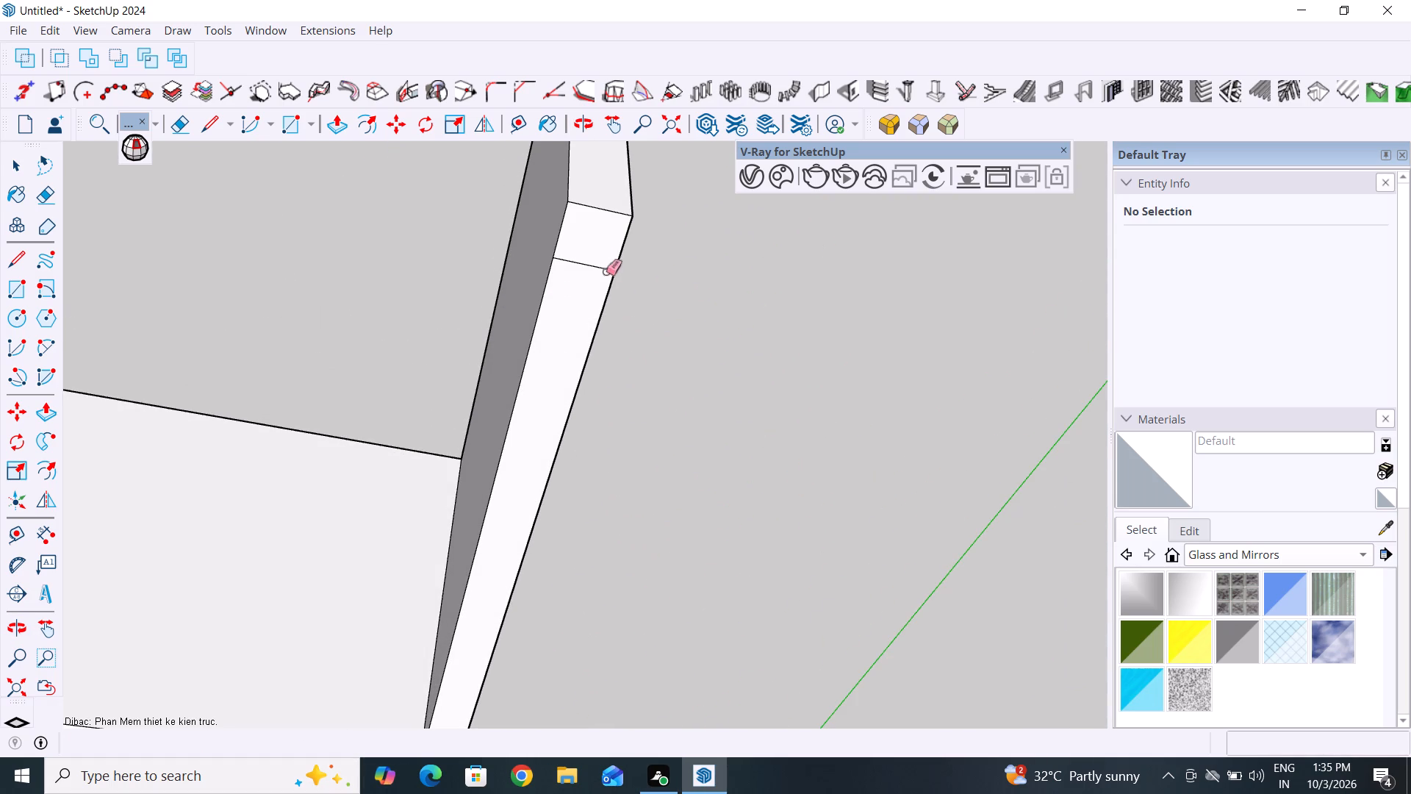
pyautogui.moveTo(592, 255); pyautogui.dragTo(555, 329)
# Inspect the two separated L-shaped walls and the original closed box from above, below and the sides.
pyautogui.scroll(-13, 535, 423)
pyautogui.moveTo(575, 420); pyautogui.dragTo(489, 698, button='middle')
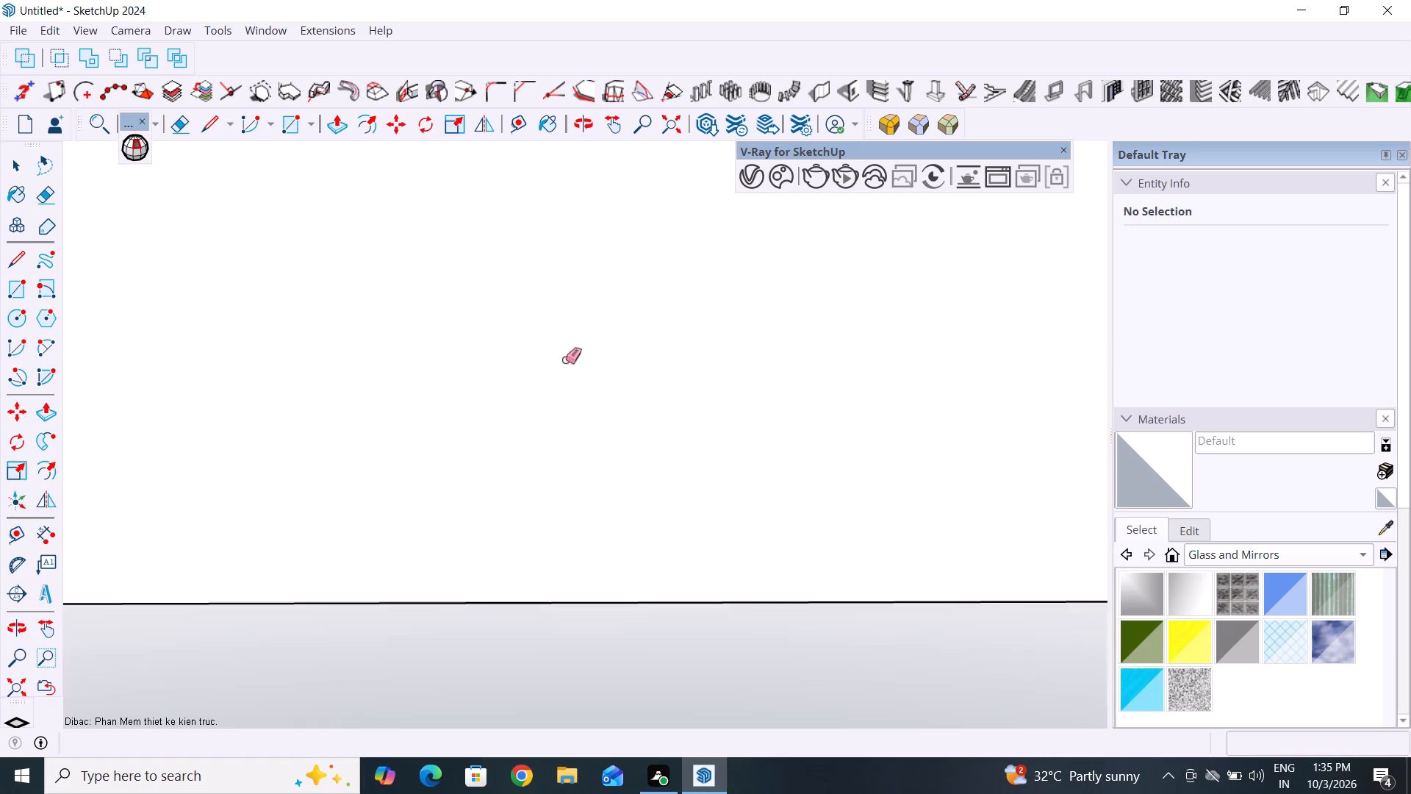
pyautogui.scroll(-20, 564, 335)
pyautogui.scroll(-9, 564, 335)
pyautogui.moveTo(548, 394); pyautogui.dragTo(529, 670, button='middle')
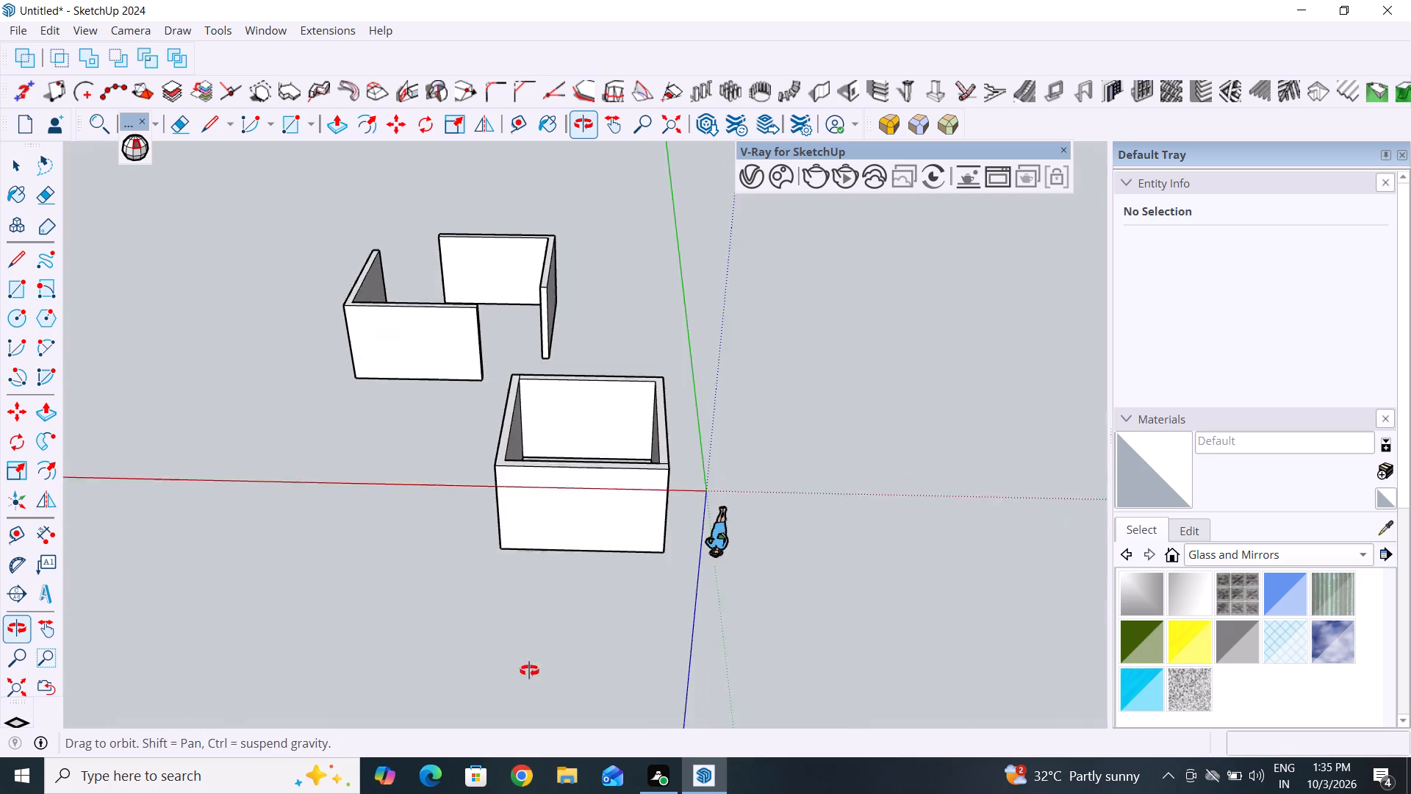
pyautogui.moveTo(529, 670); pyautogui.dragTo(532, 690, button='middle')
pyautogui.scroll(-6, 564, 368)
pyautogui.moveTo(552, 429); pyautogui.dragTo(538, 613, button='middle')
pyautogui.scroll(6, 584, 540)
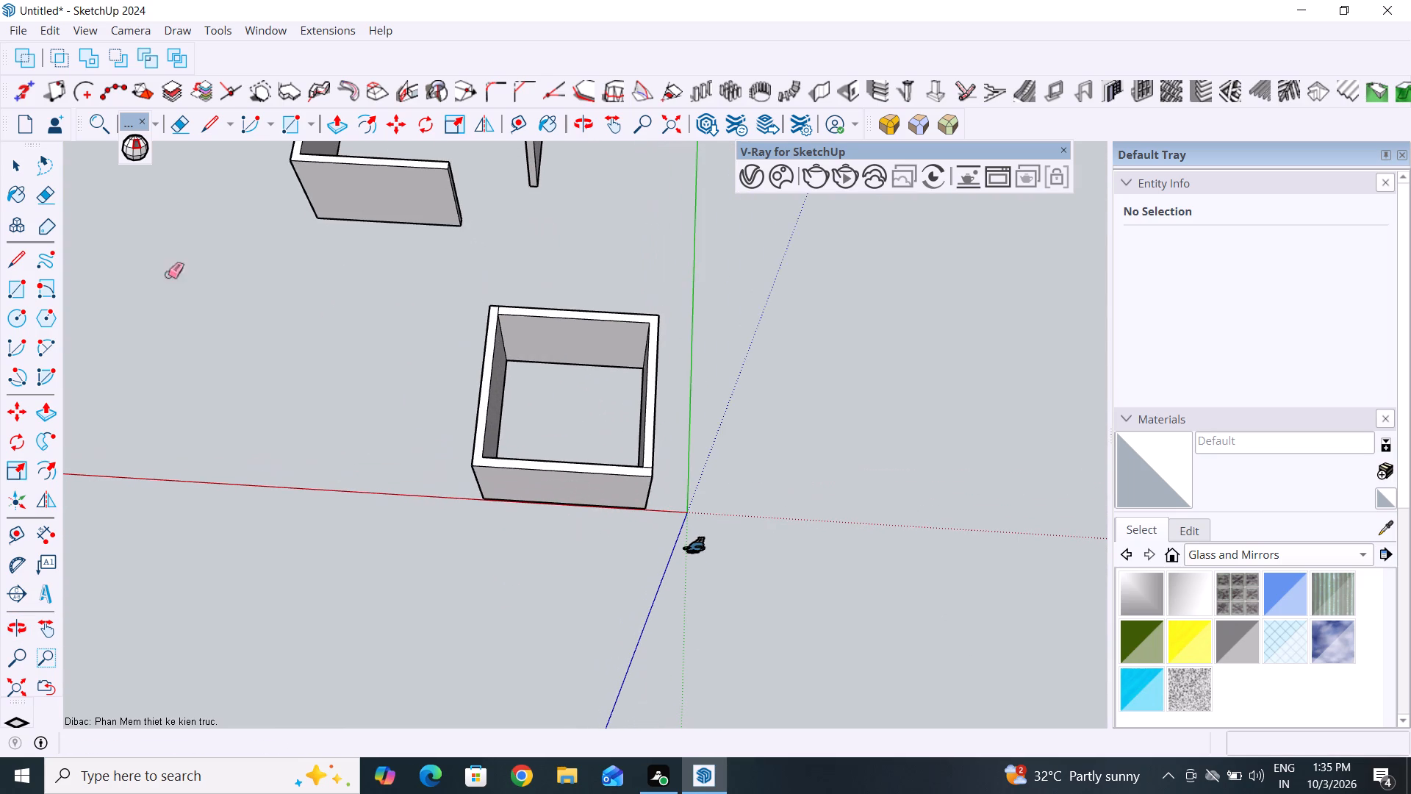
pyautogui.click(15, 165)
pyautogui.click(287, 363)
pyautogui.scroll(-5, 340, 437)
pyautogui.moveTo(351, 444); pyautogui.dragTo(591, 501, button='middle')
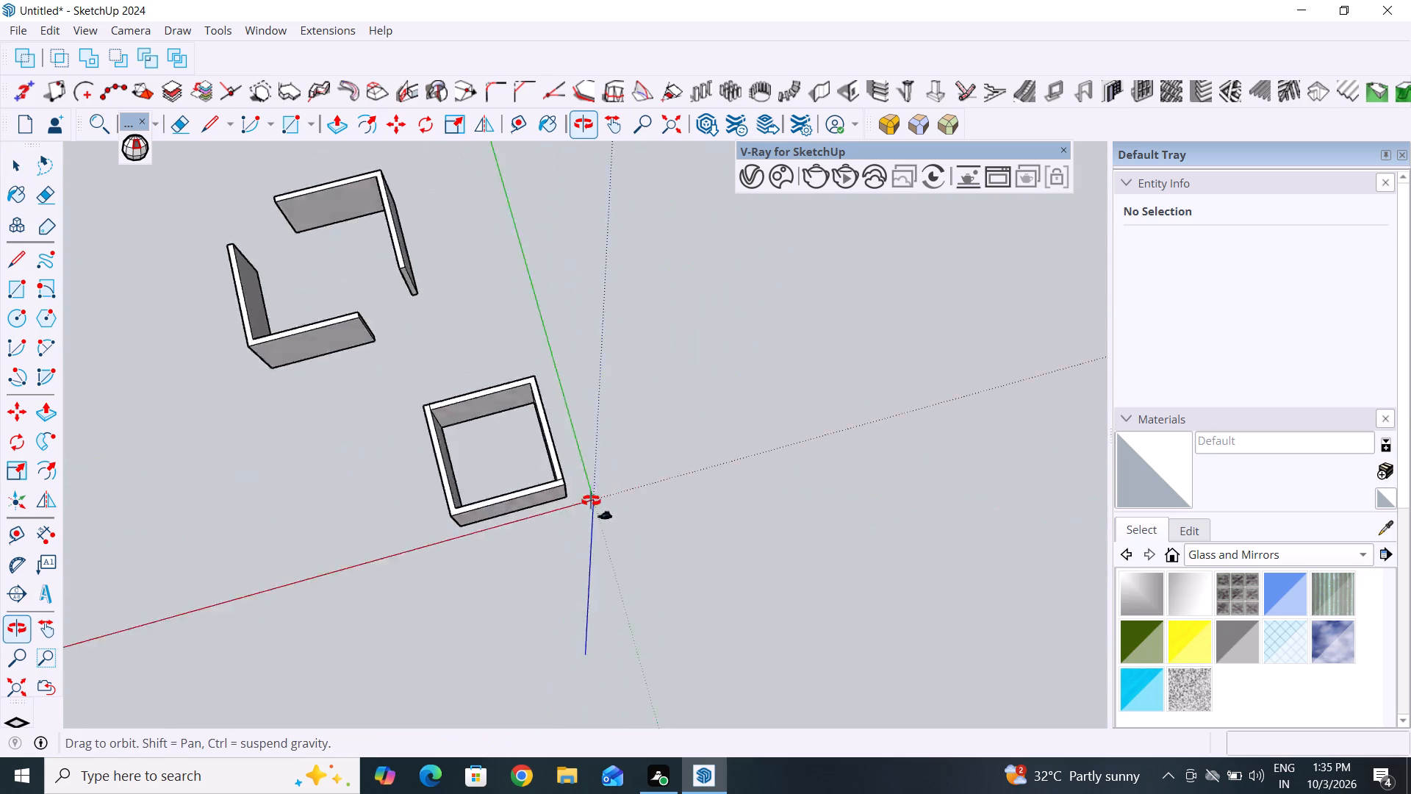
pyautogui.moveTo(591, 501); pyautogui.dragTo(739, 471, button='middle')
pyautogui.moveTo(431, 554); pyautogui.dragTo(711, 462, button='middle')
pyautogui.scroll(4, 532, 557)
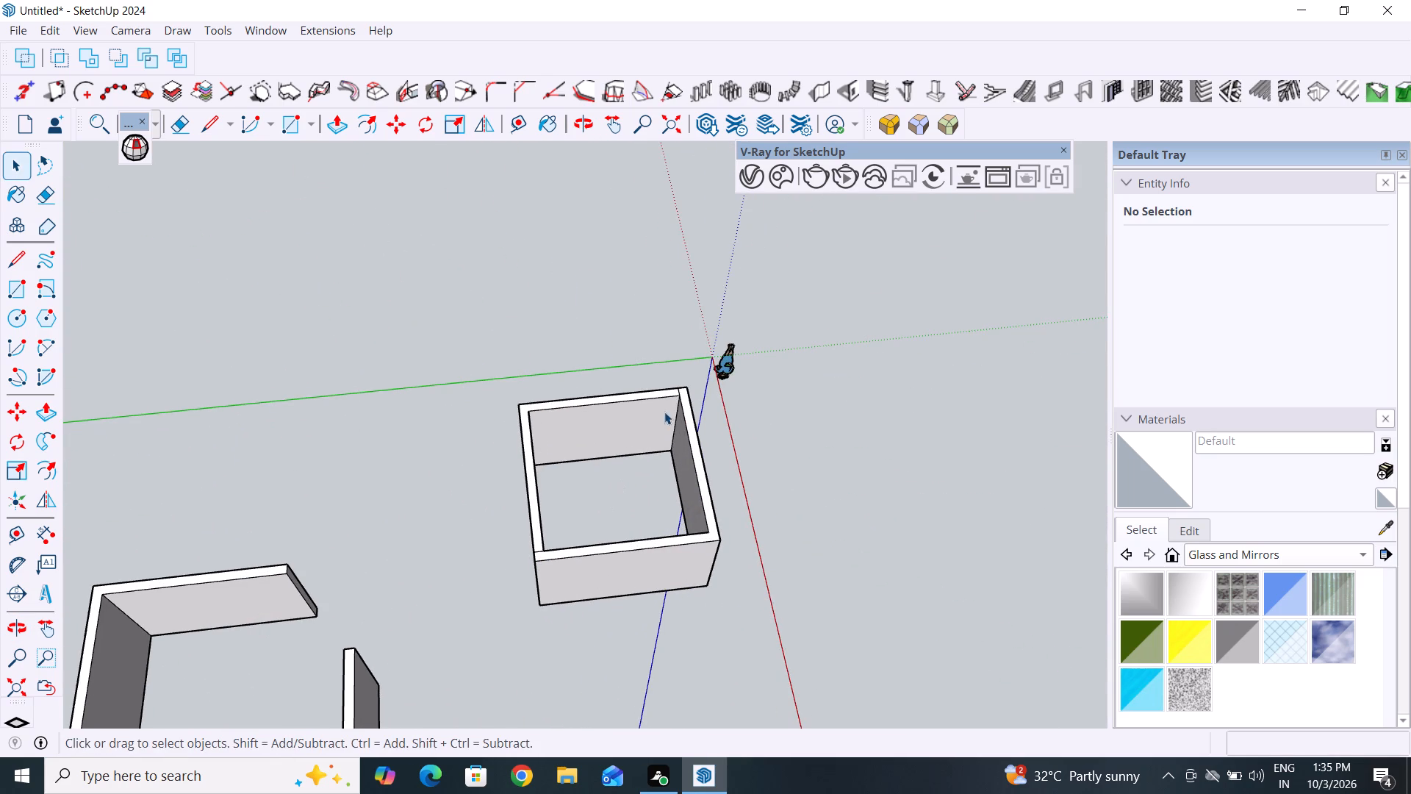
pyautogui.moveTo(648, 431); pyautogui.dragTo(1010, 195, button='middle')
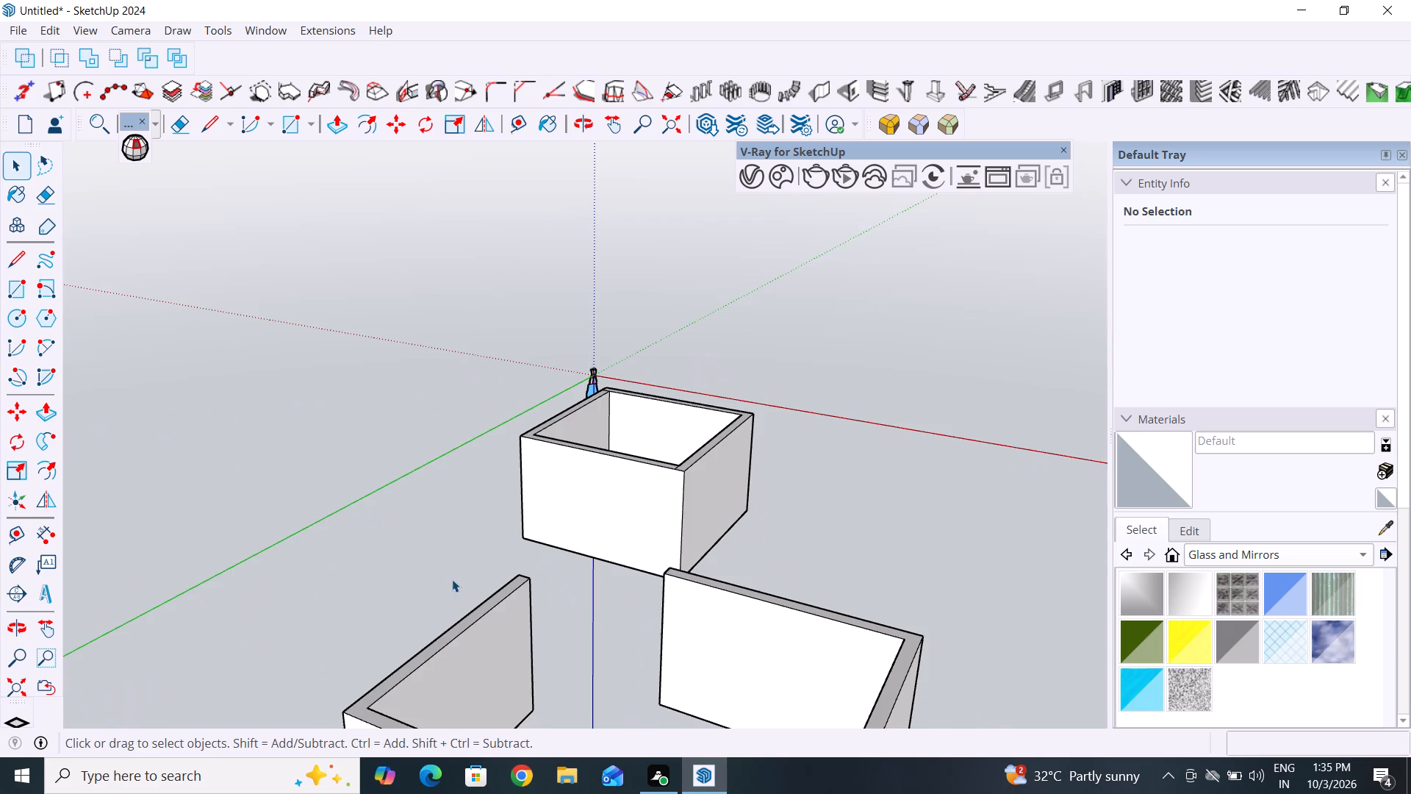
pyautogui.moveTo(457, 587); pyautogui.dragTo(531, 257, button='middle')
pyautogui.moveTo(526, 551); pyautogui.dragTo(579, 154, button='middle')
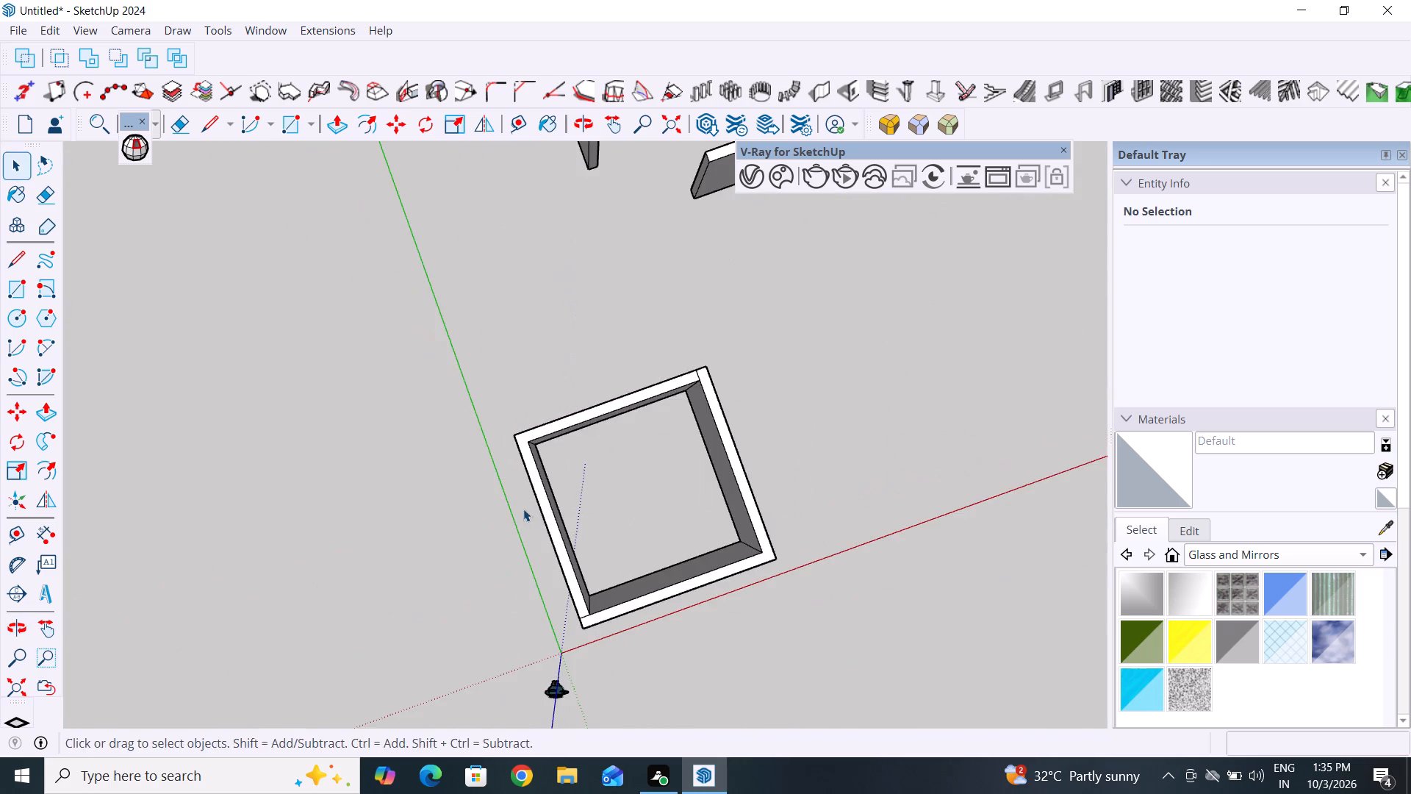
pyautogui.moveTo(521, 507); pyautogui.dragTo(417, 197, button='middle')
pyautogui.scroll(1, 545, 602)
pyautogui.moveTo(542, 599); pyautogui.dragTo(416, 382, button='middle')
pyautogui.moveTo(816, 509); pyautogui.dragTo(807, 518, button='middle')
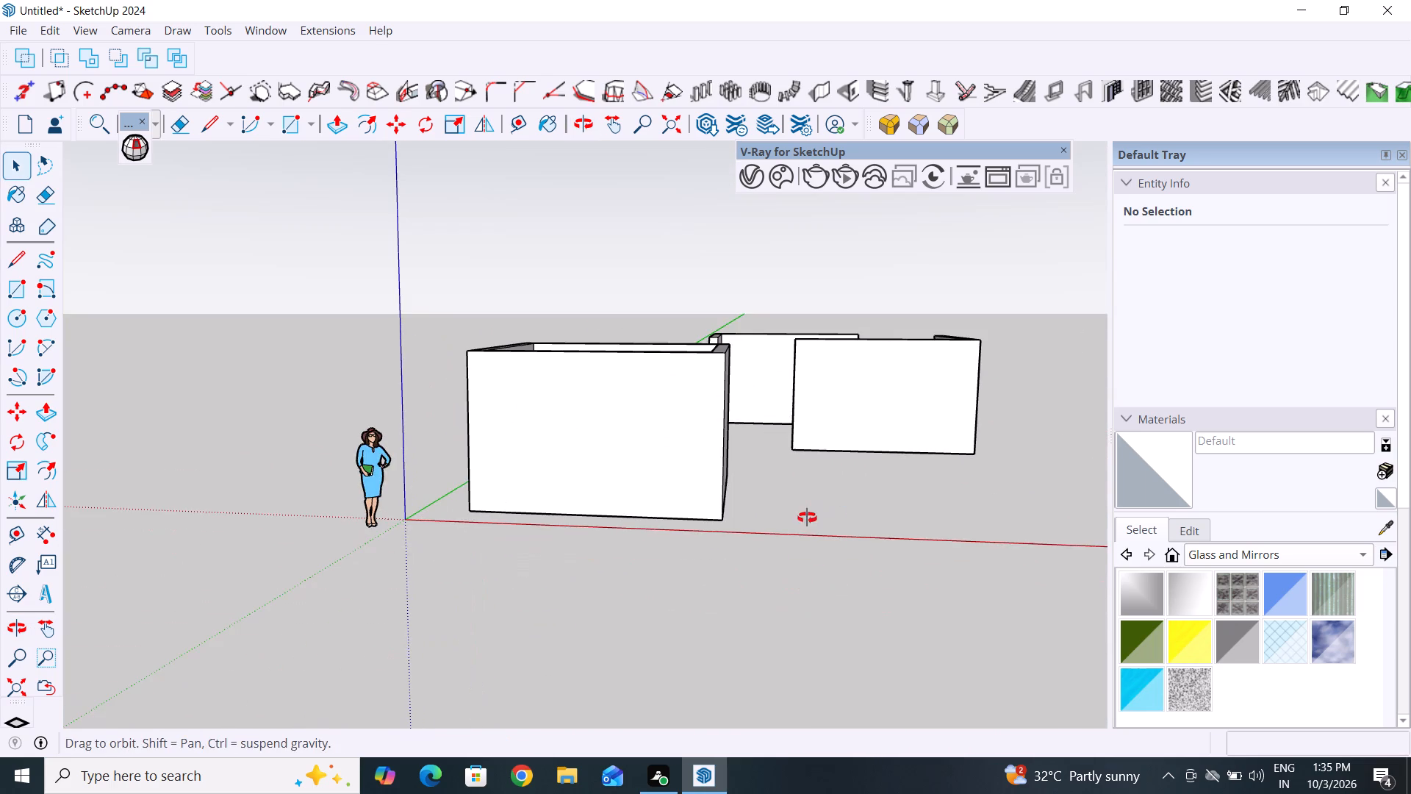
pyautogui.moveTo(807, 518); pyautogui.dragTo(716, 575, button='middle')
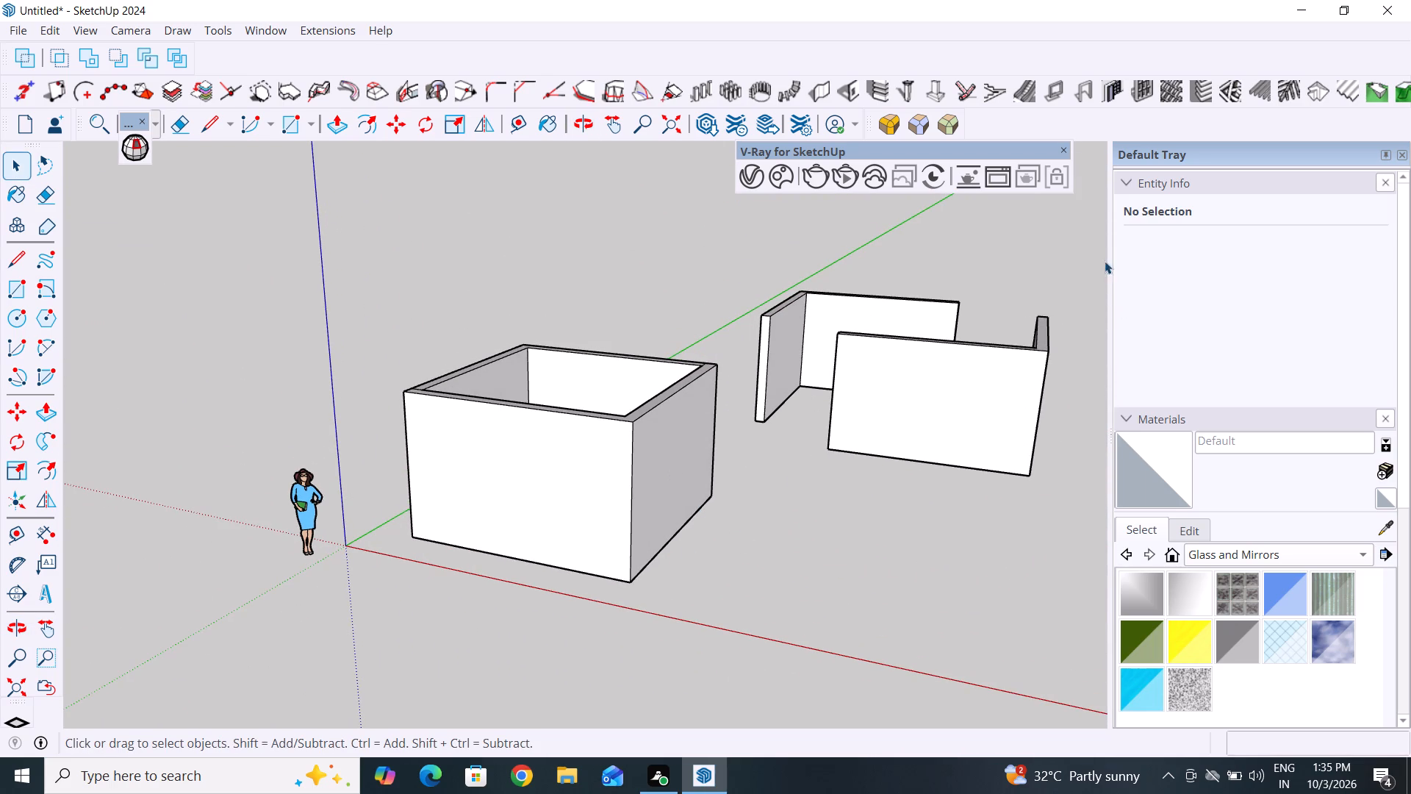
# Delete the original ungrouped four-walled box near the origin, keeping the two L-shaped pieces.
pyautogui.scroll(-2, 1027, 126)
pyautogui.scroll(-3, 567, 446)
pyautogui.moveTo(675, 407); pyautogui.dragTo(676, 424, button='middle')
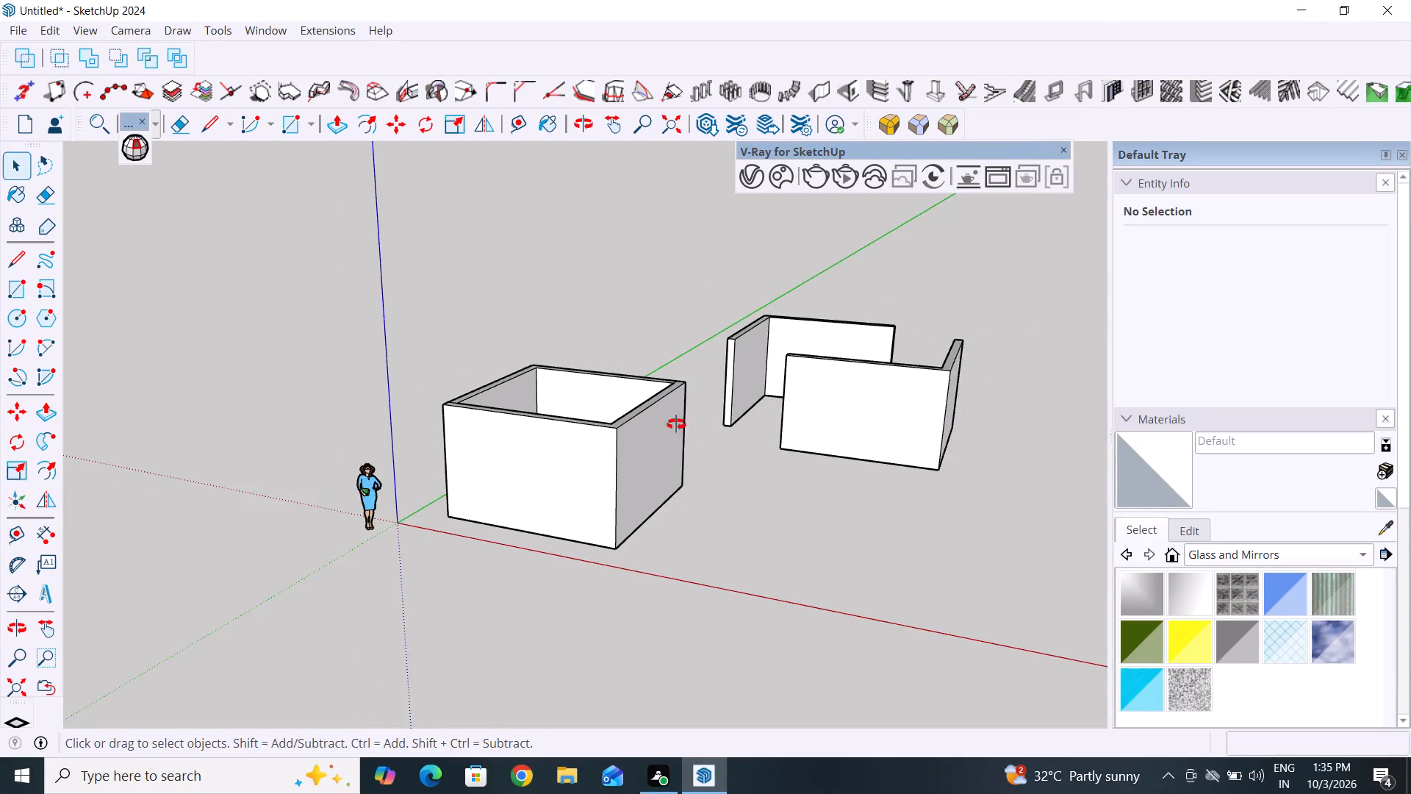
pyautogui.moveTo(676, 424); pyautogui.dragTo(606, 607, button='middle')
pyautogui.scroll(3, 707, 448)
pyautogui.moveTo(702, 334); pyautogui.dragTo(355, 603)
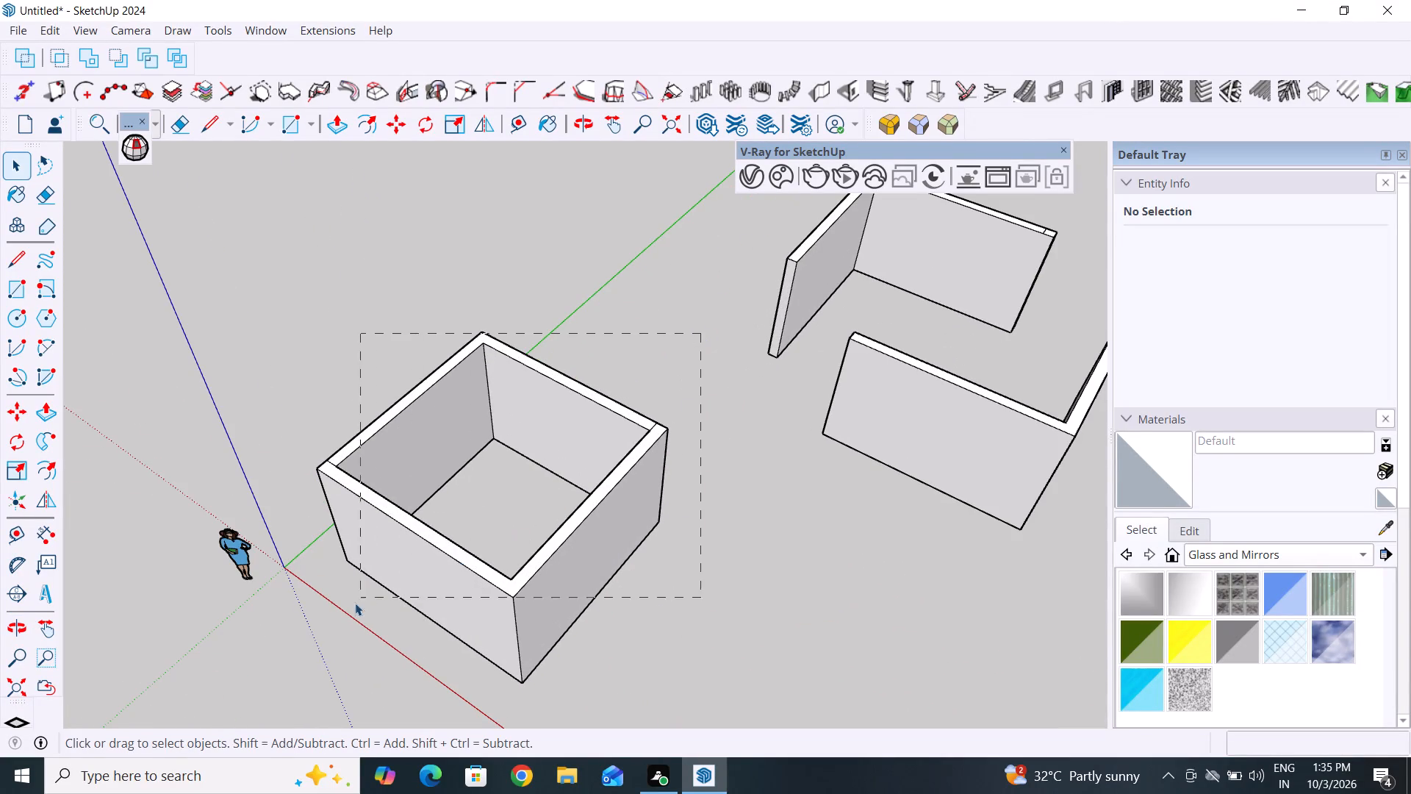
pyautogui.moveTo(355, 603); pyautogui.dragTo(343, 609)
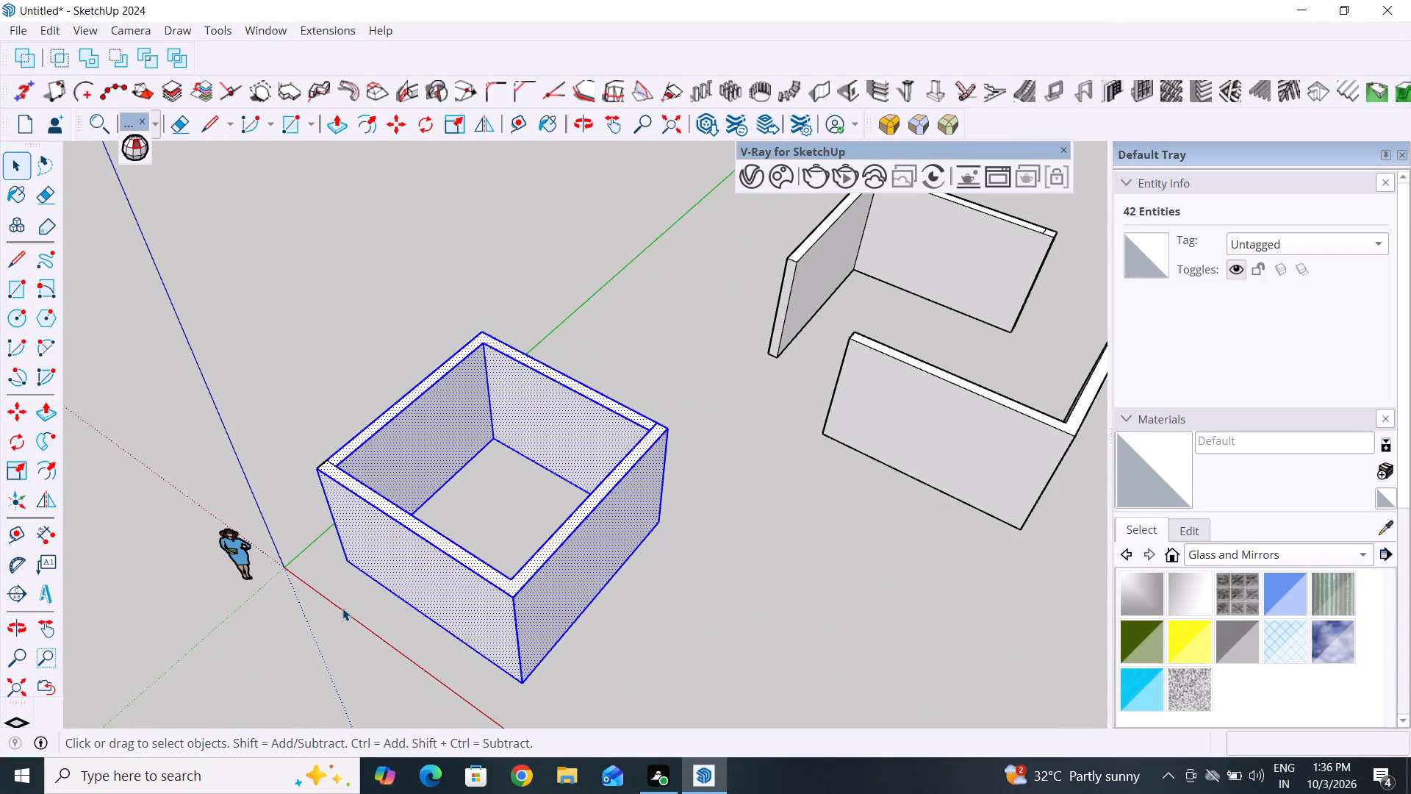
pyautogui.press('Delete')
# Erase the remaining seam line across the top face near the free end of the ungrouped L-shaped wall.
pyautogui.scroll(-6, 458, 518)
pyautogui.moveTo(680, 534); pyautogui.dragTo(740, 577, button='middle')
pyautogui.scroll(4, 899, 320)
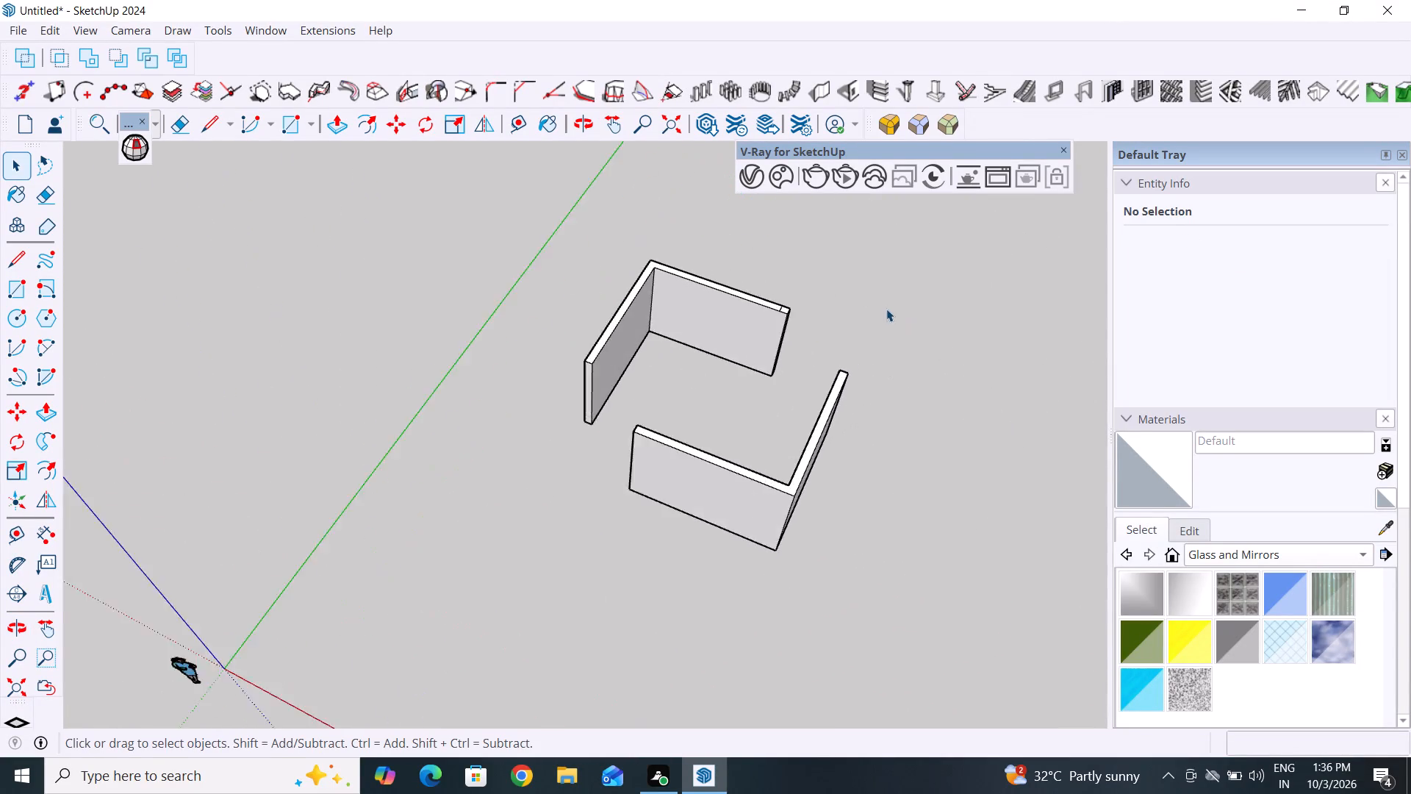
pyautogui.scroll(14, 886, 309)
pyautogui.scroll(4, 766, 343)
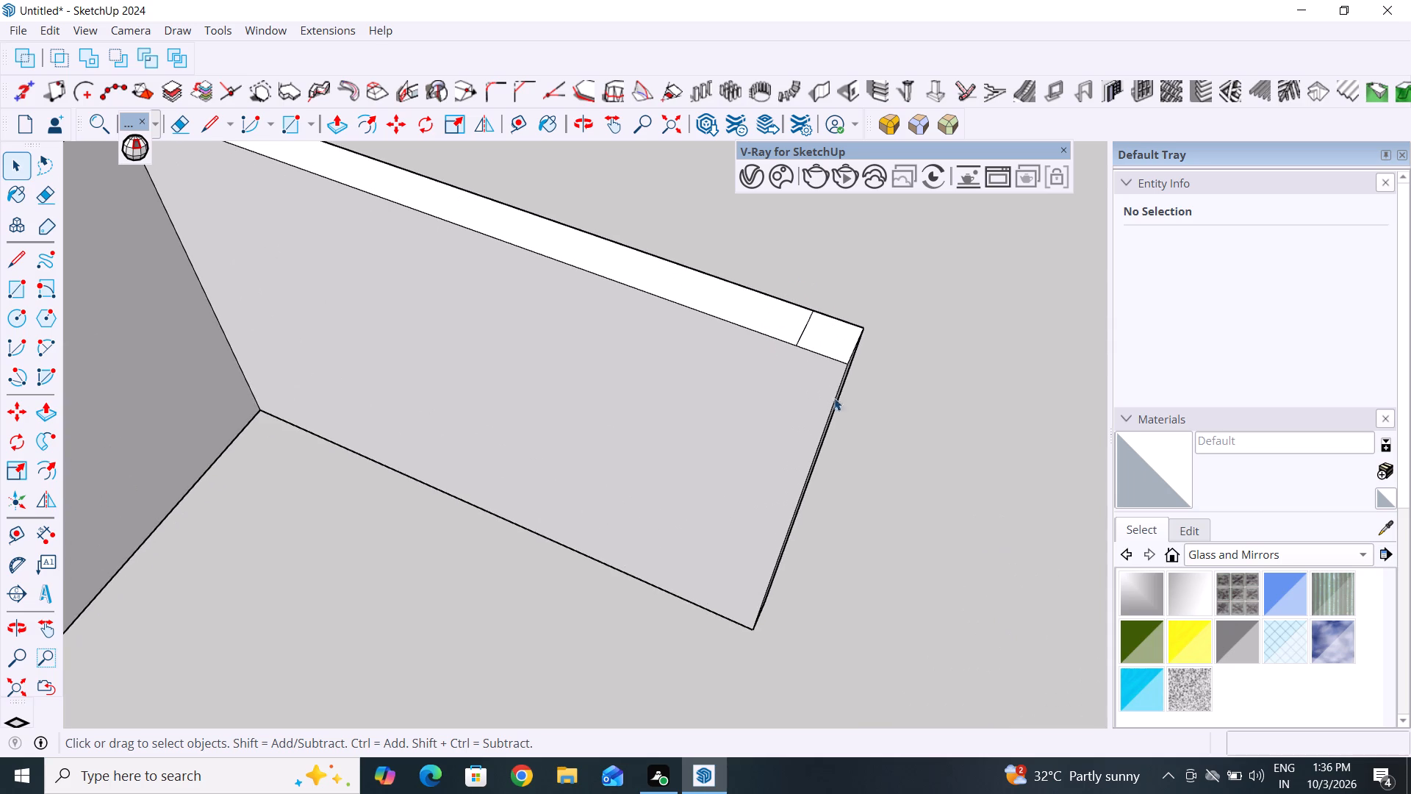
pyautogui.click(179, 128)
pyautogui.scroll(2, 792, 386)
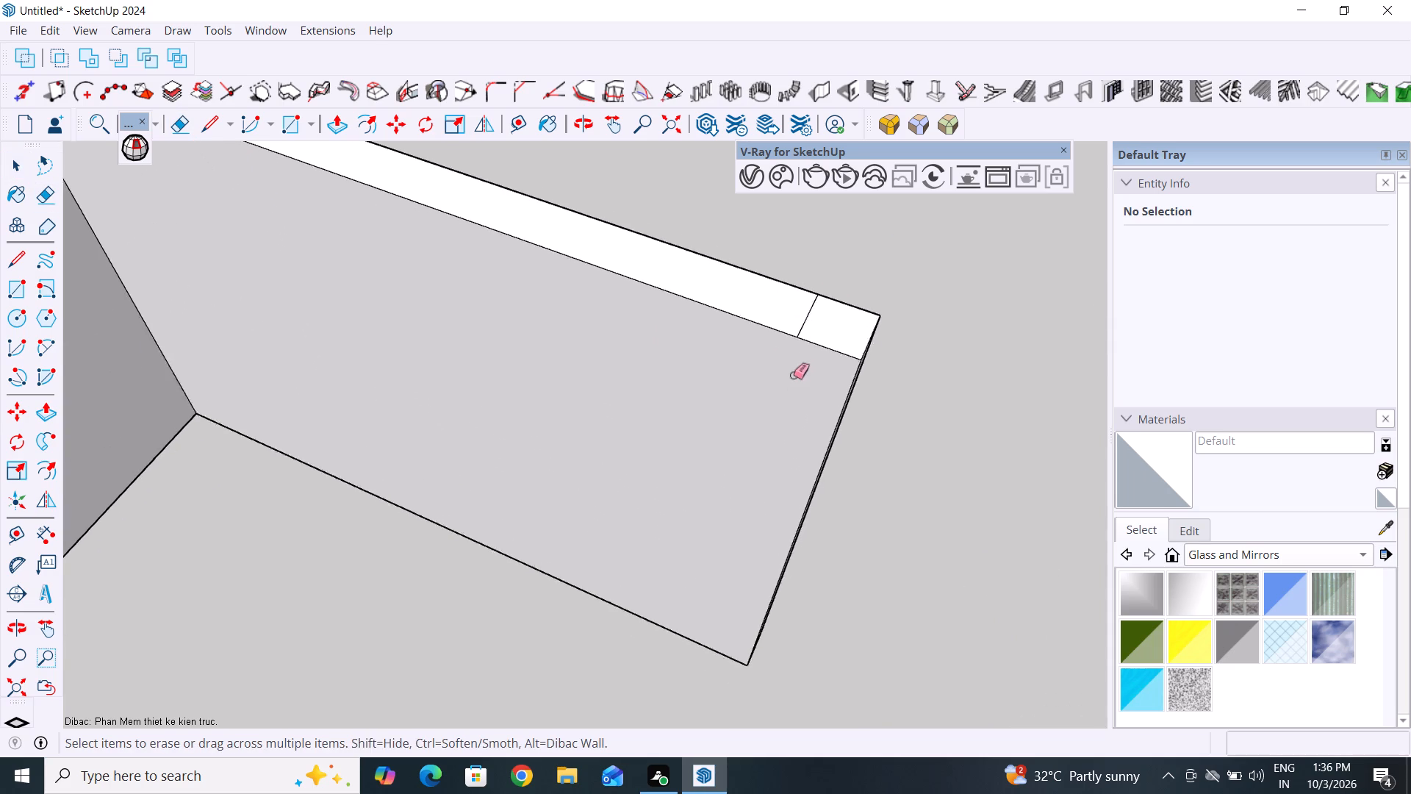
pyautogui.scroll(2, 793, 375)
pyautogui.moveTo(782, 298); pyautogui.dragTo(851, 322)
pyautogui.scroll(-19, 705, 318)
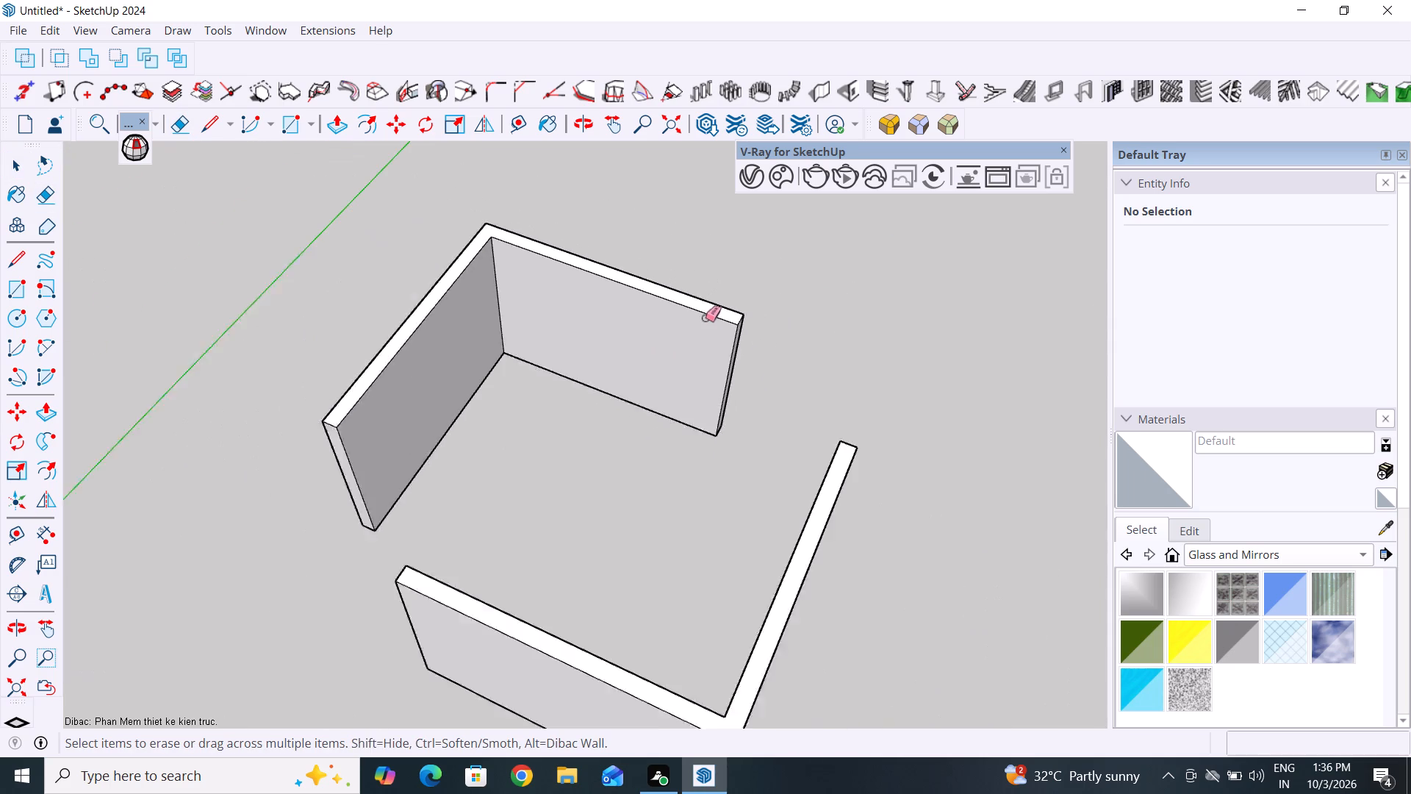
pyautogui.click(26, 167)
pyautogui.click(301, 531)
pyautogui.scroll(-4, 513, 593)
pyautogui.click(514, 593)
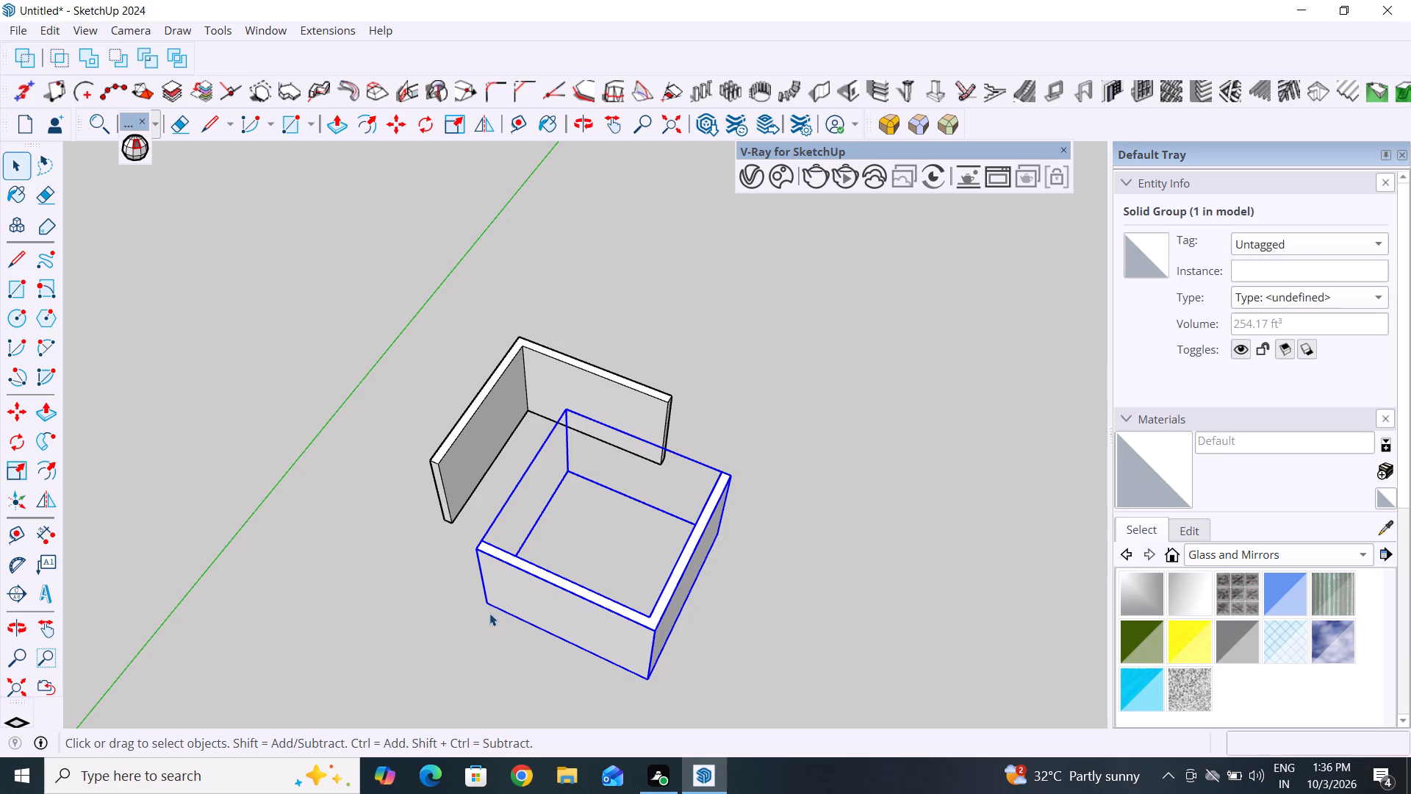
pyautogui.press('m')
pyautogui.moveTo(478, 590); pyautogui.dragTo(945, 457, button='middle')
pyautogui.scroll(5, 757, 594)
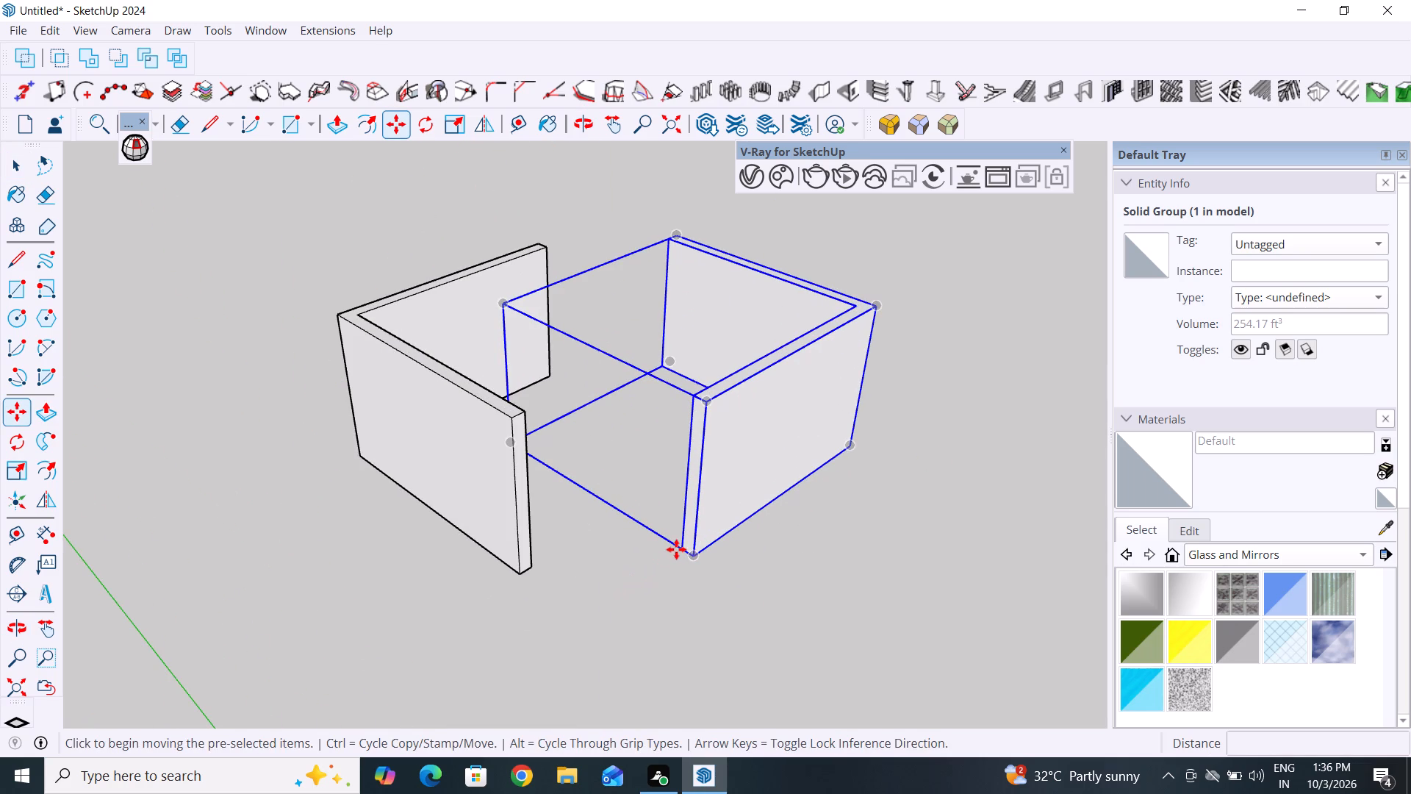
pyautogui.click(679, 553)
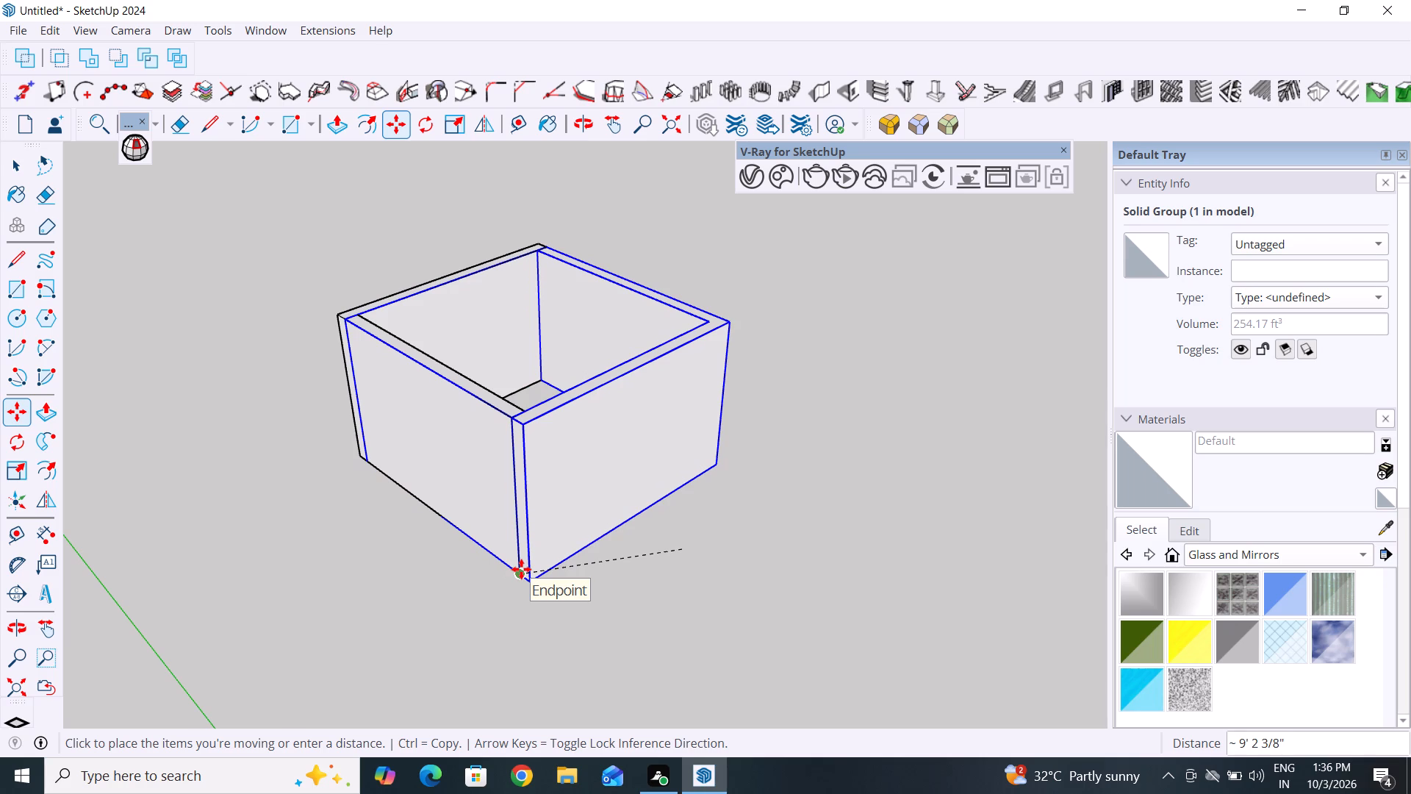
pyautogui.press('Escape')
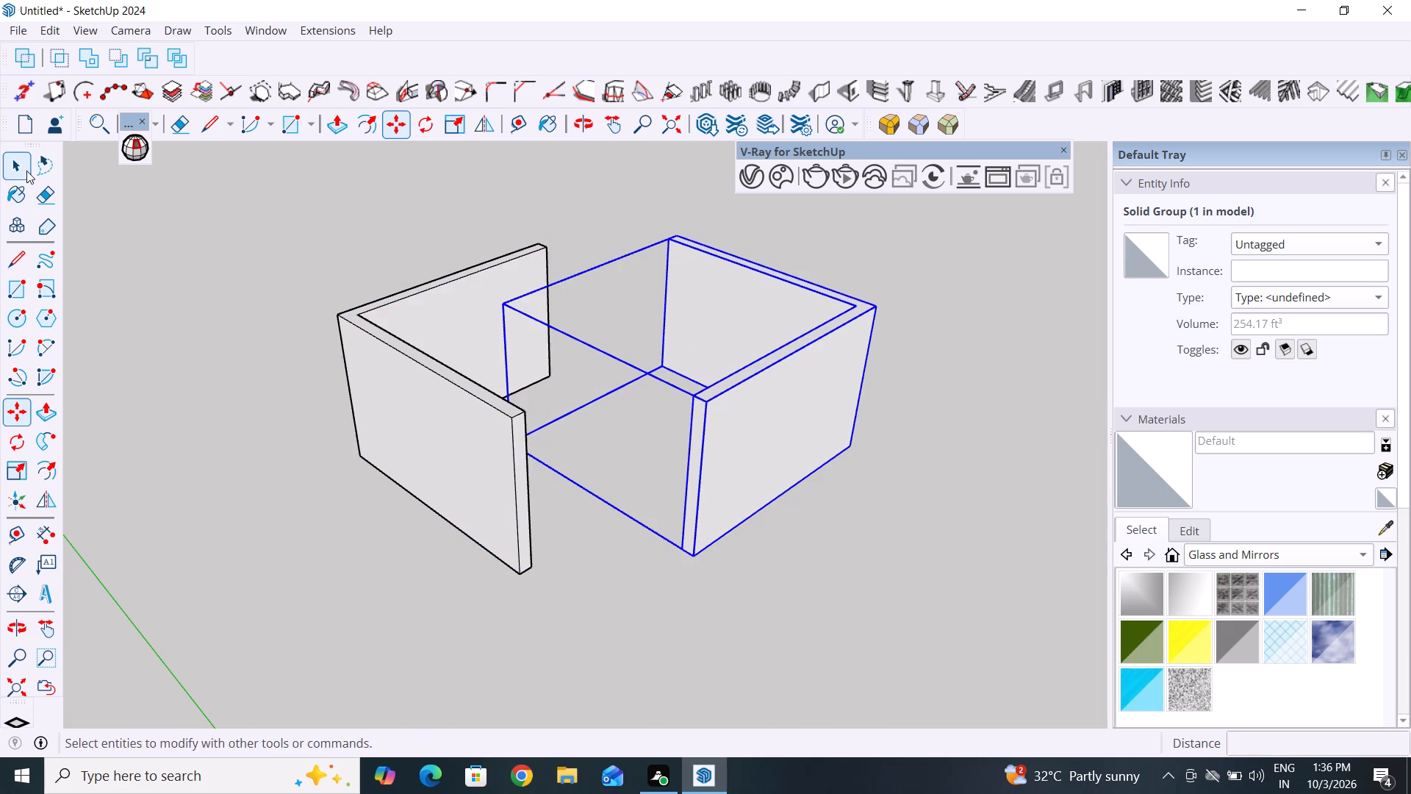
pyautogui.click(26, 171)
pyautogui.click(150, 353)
# Move the grouped L-shaped wall by its end's inner bottom corner onto the outer bottom corner of the other wall's end, completing the square room.
pyautogui.scroll(-7, 435, 554)
pyautogui.moveTo(650, 606); pyautogui.dragTo(300, 665, button='middle')
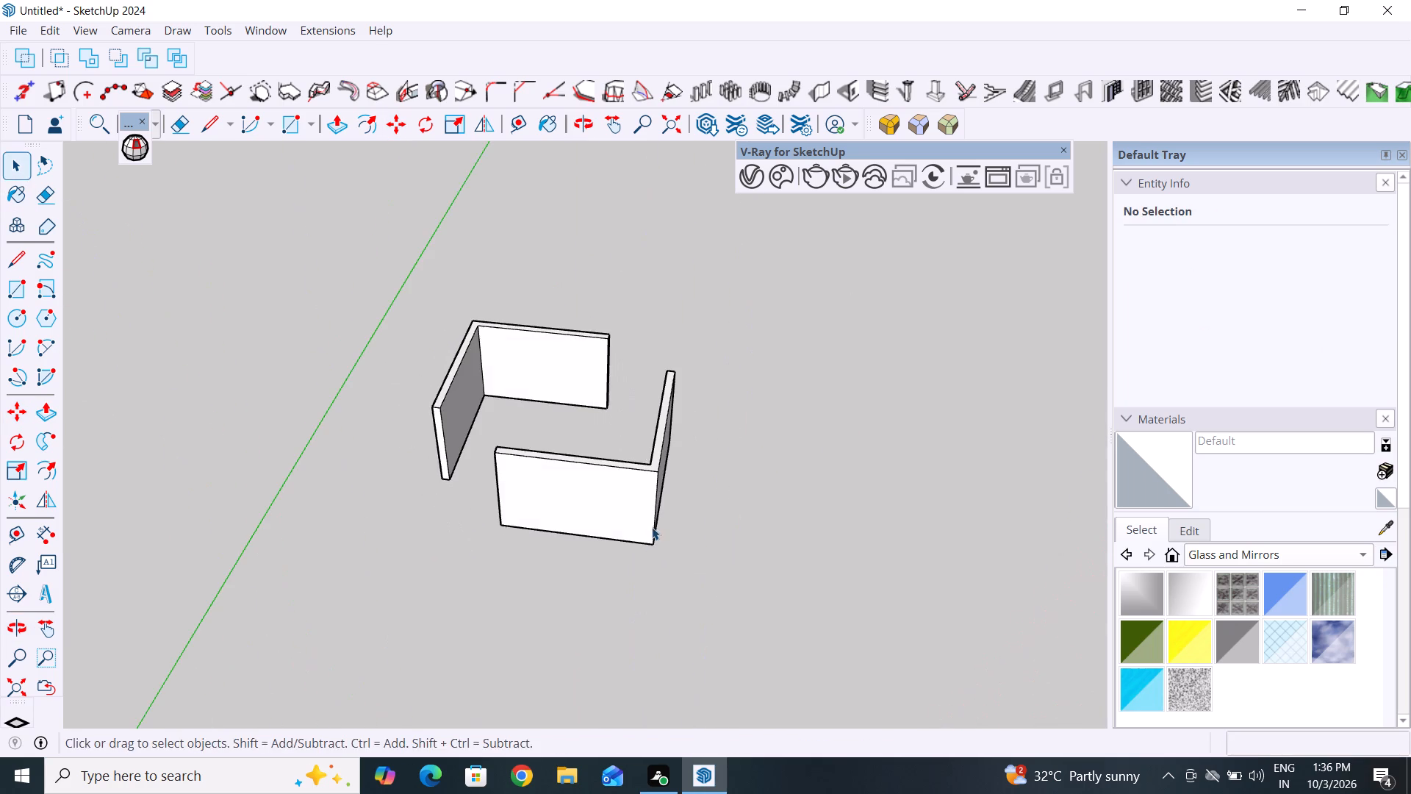
pyautogui.moveTo(650, 526); pyautogui.dragTo(620, 603, button='middle')
pyautogui.scroll(3, 607, 487)
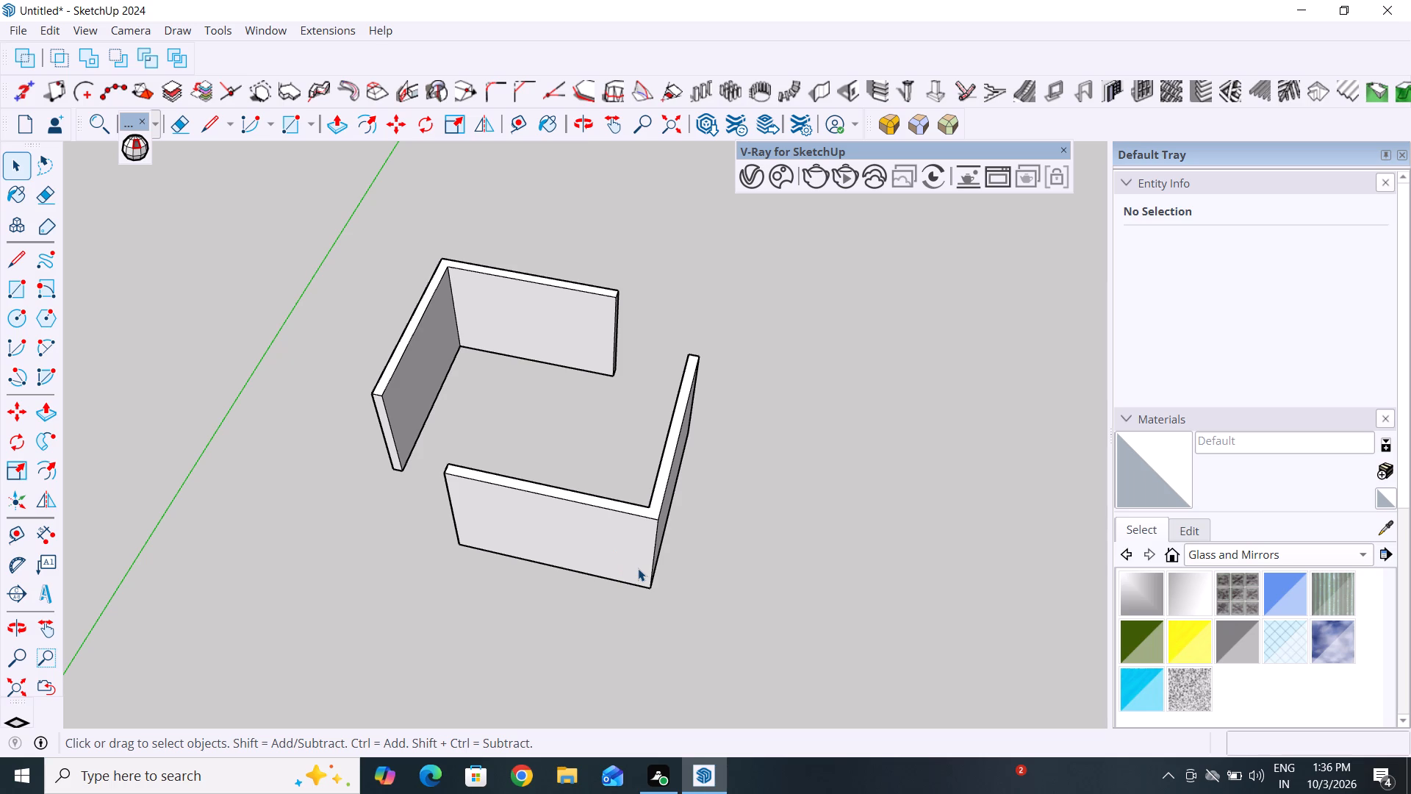
pyautogui.moveTo(594, 550); pyautogui.dragTo(836, 570, button='middle')
pyautogui.scroll(4, 668, 529)
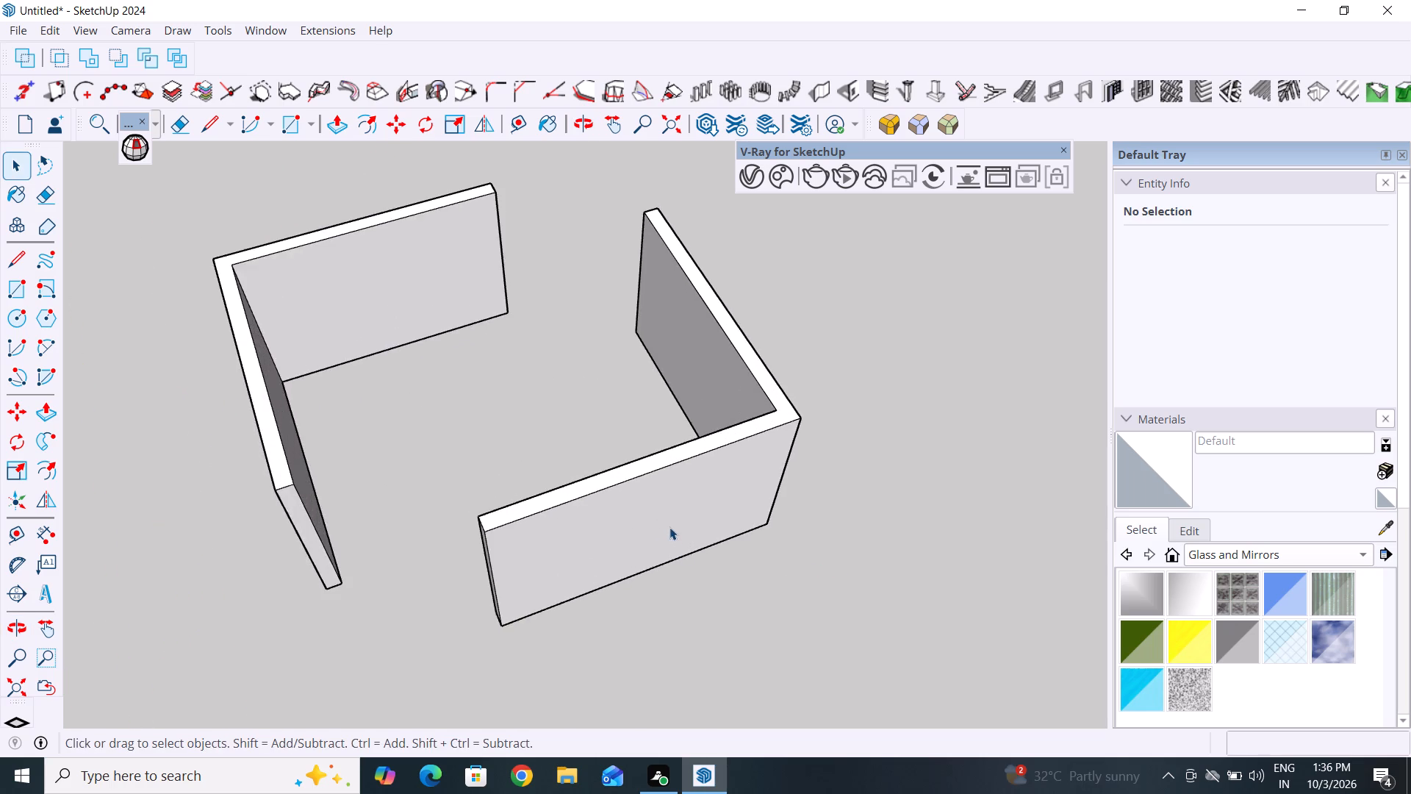
pyautogui.moveTo(673, 575); pyautogui.dragTo(503, 634, button='middle')
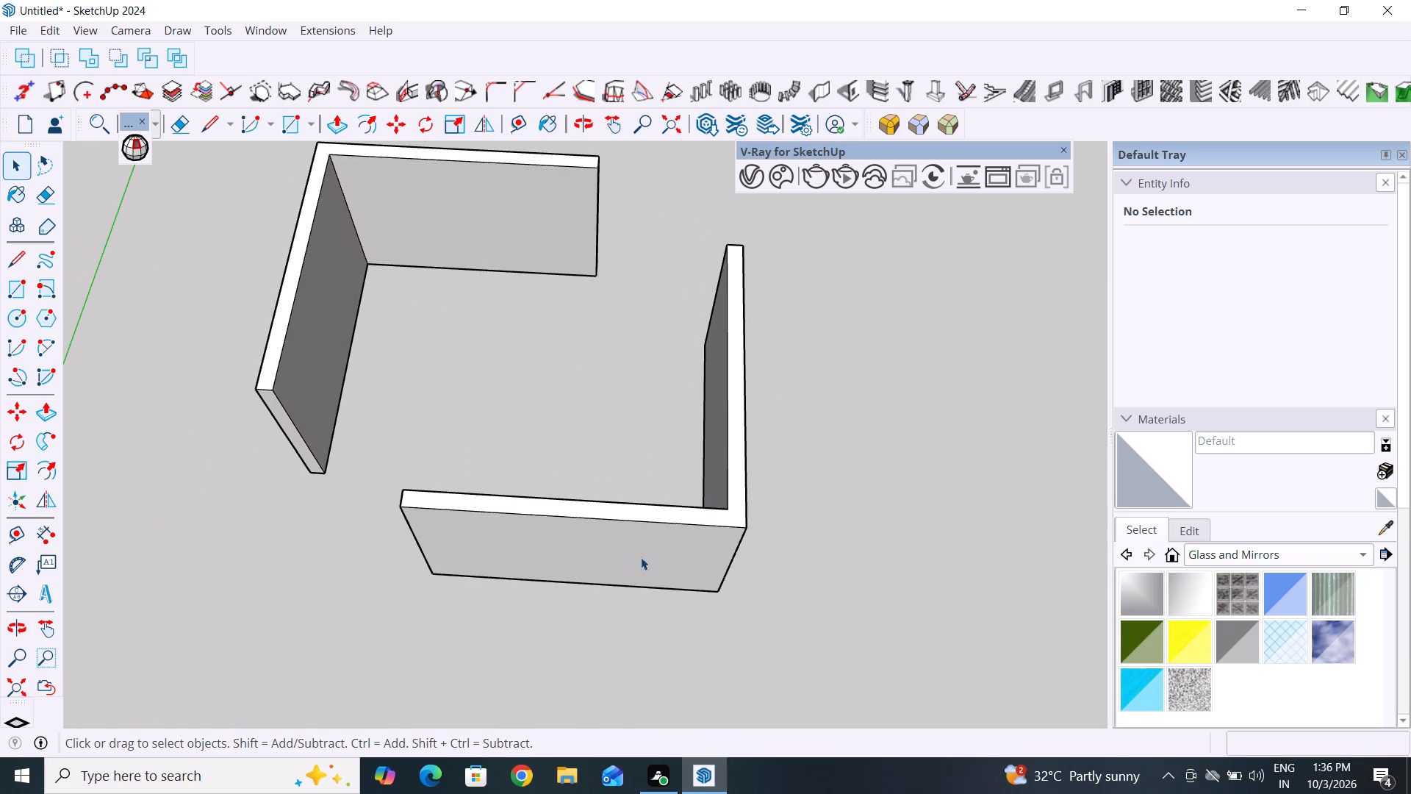
pyautogui.moveTo(459, 564); pyautogui.dragTo(916, 448, button='middle')
pyautogui.scroll(3, 616, 604)
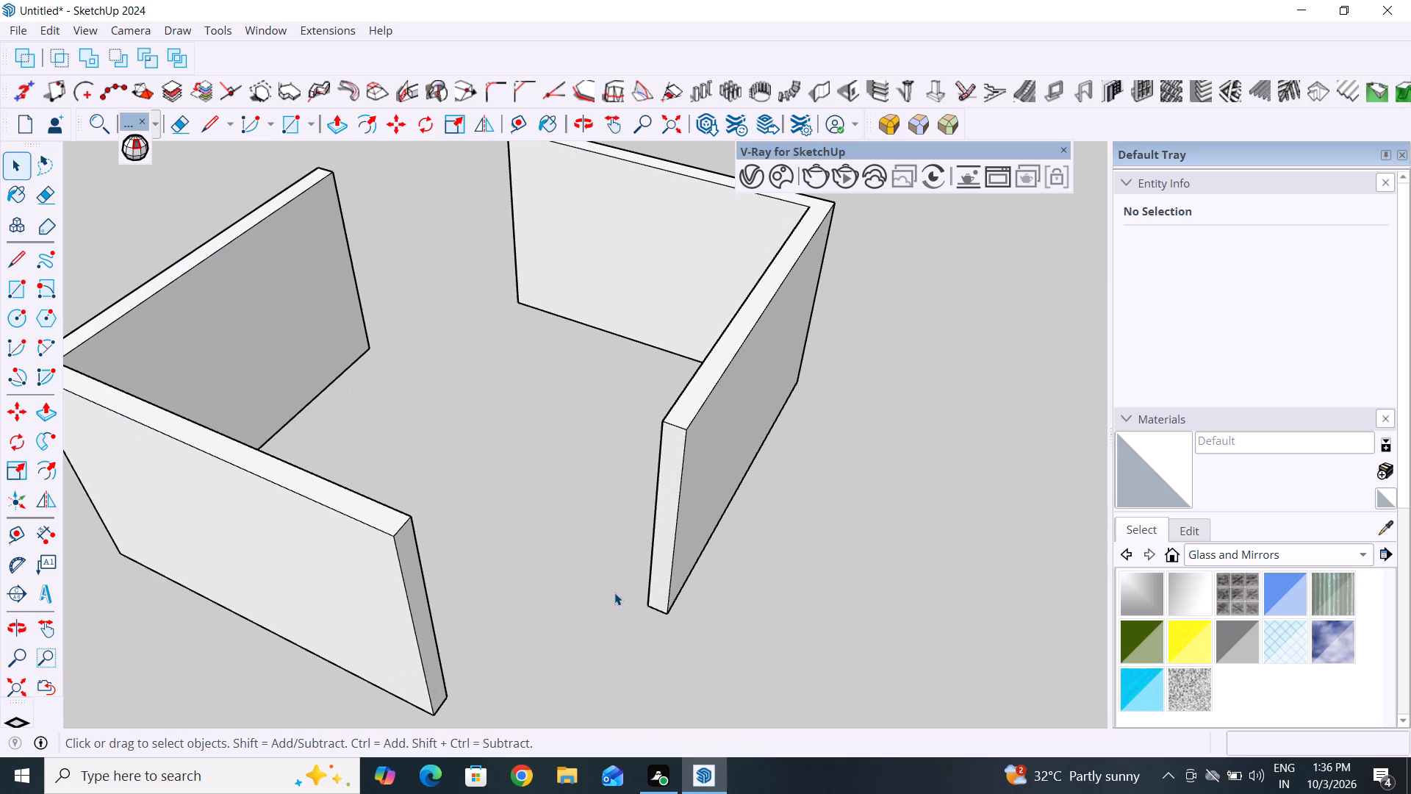
pyautogui.moveTo(652, 633); pyautogui.dragTo(678, 582, button='middle')
pyautogui.scroll(3, 661, 590)
pyautogui.click(675, 587)
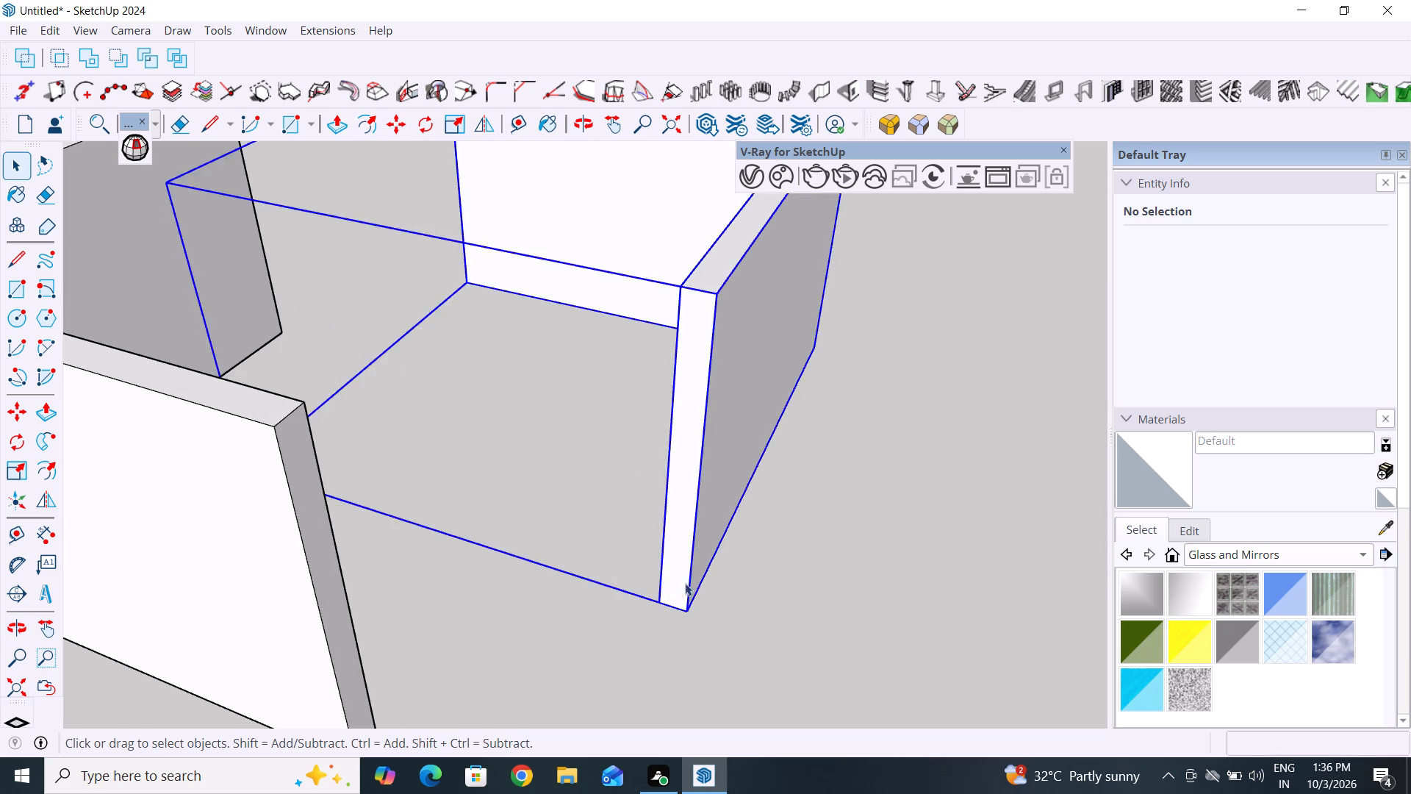
pyautogui.scroll(-5, 730, 428)
pyautogui.press('m')
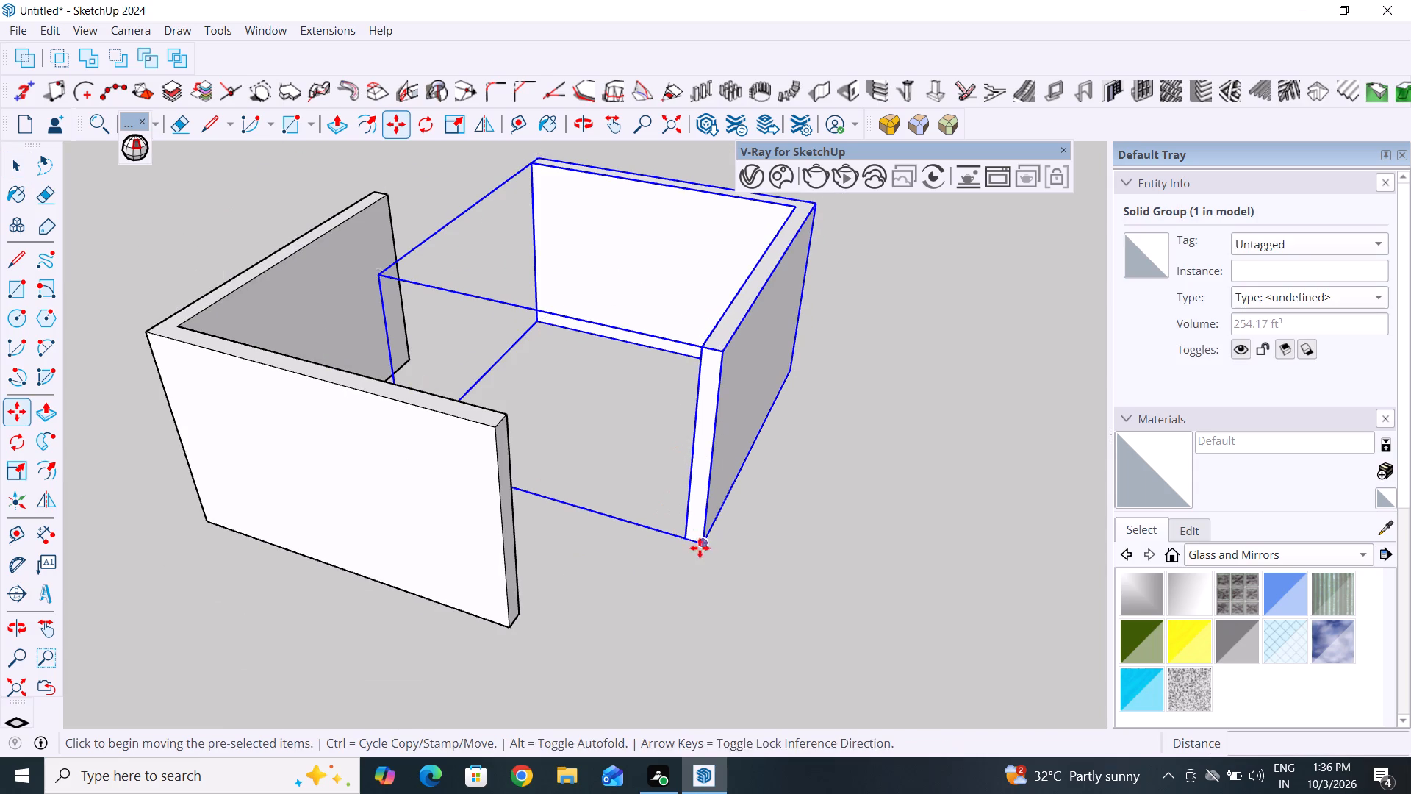
pyautogui.click(691, 545)
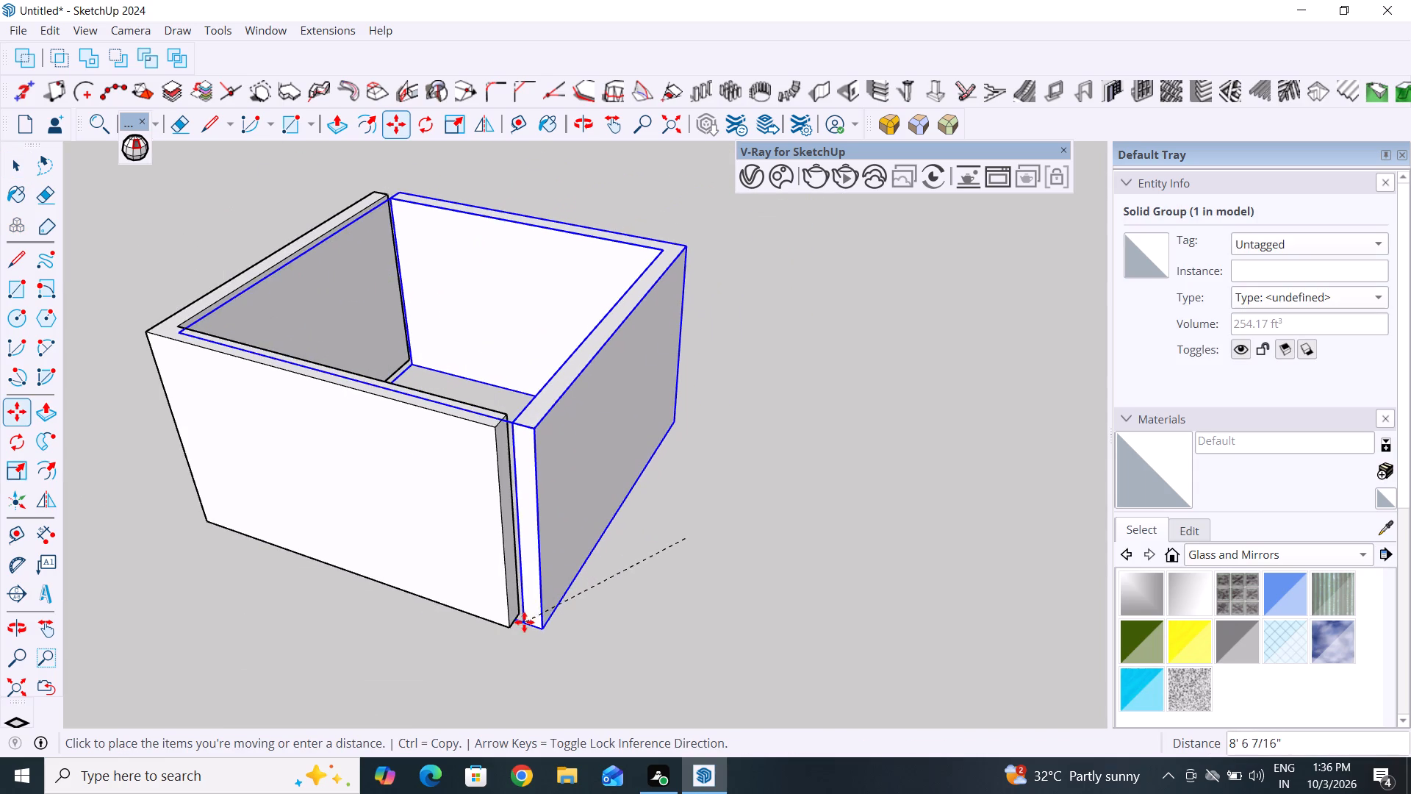
pyautogui.click(508, 624)
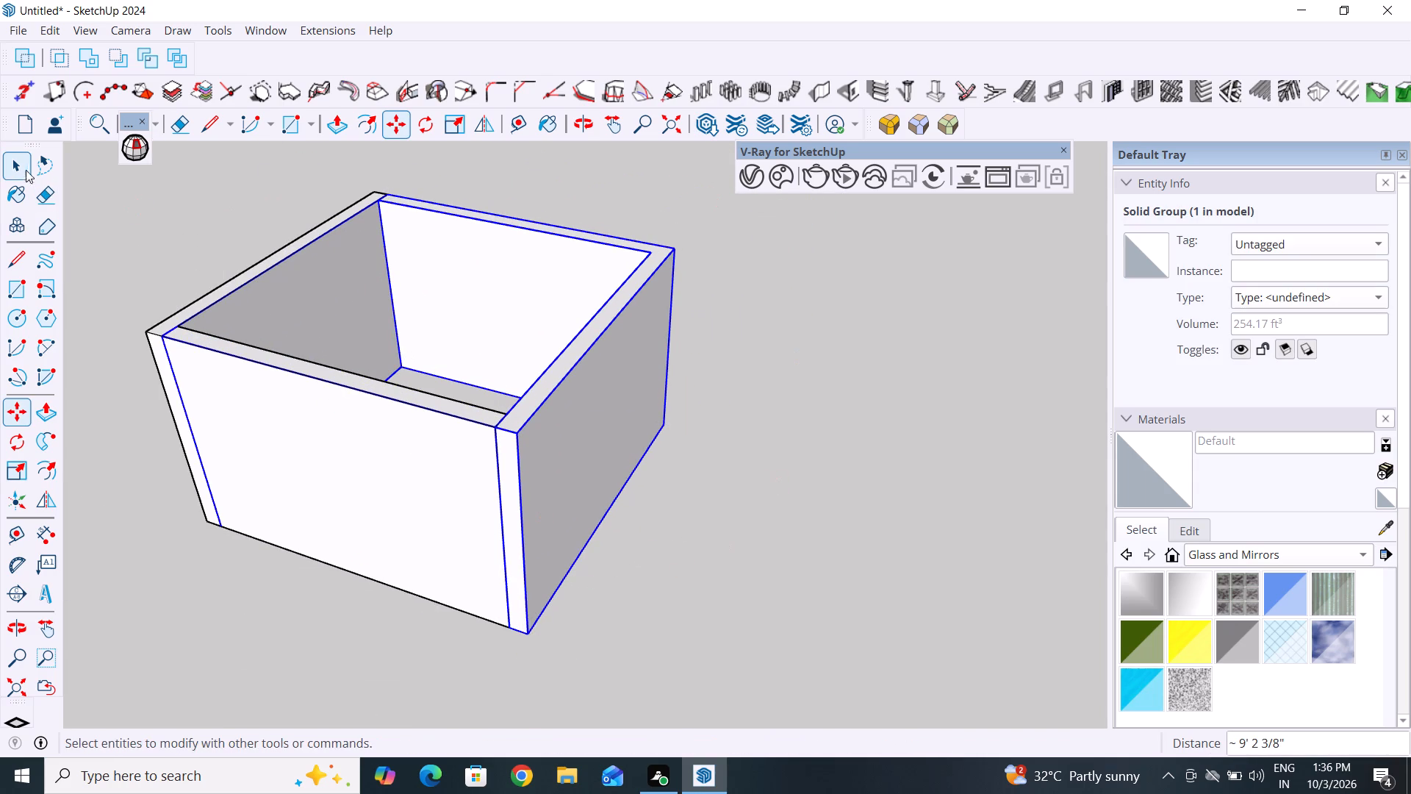
pyautogui.click(16, 167)
pyautogui.click(721, 388)
# Hide the grouped L-shaped wall so only the other L-shaped wall is shown.
pyautogui.scroll(-7, 779, 499)
pyautogui.moveTo(824, 492); pyautogui.dragTo(531, 530, button='middle')
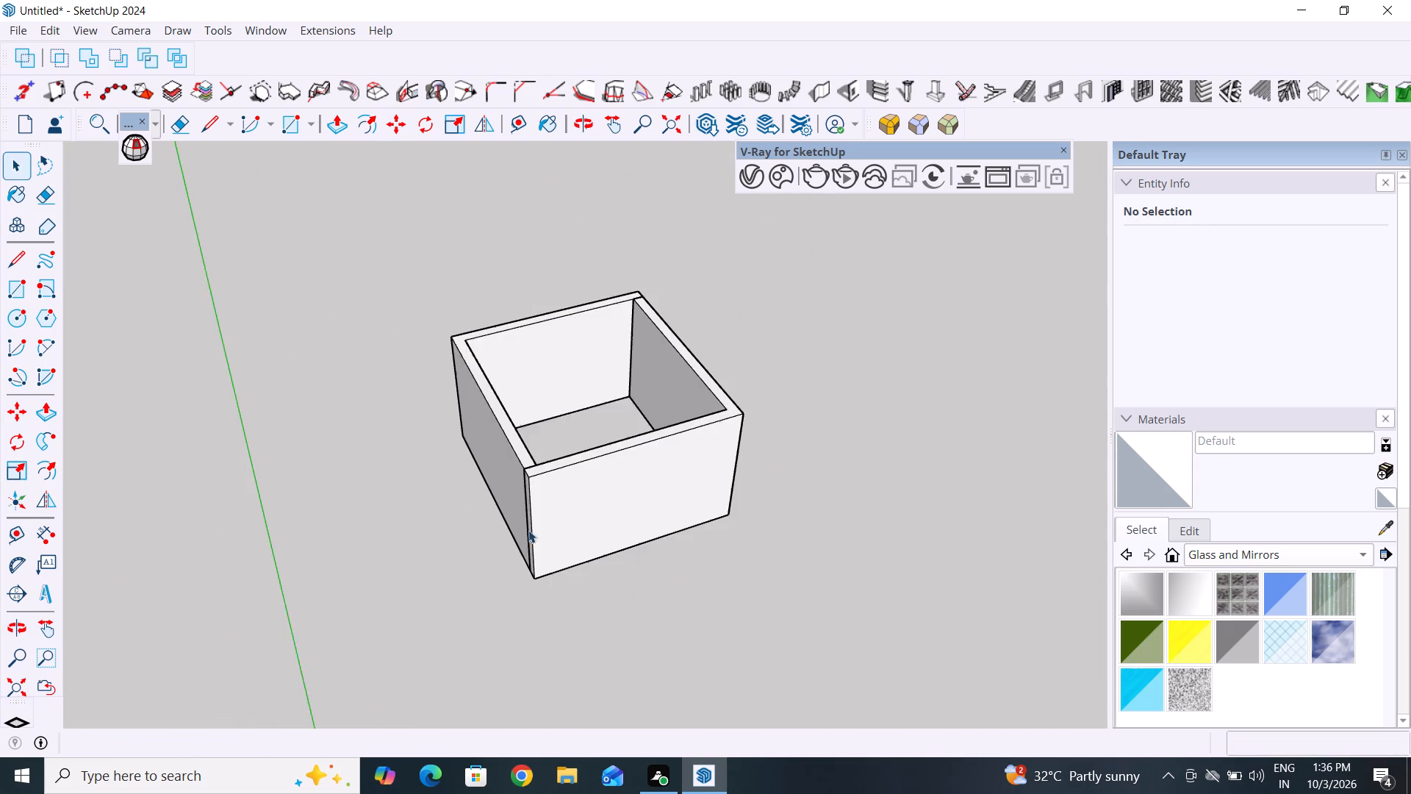
pyautogui.click(698, 467)
pyautogui.rightClick(698, 467)
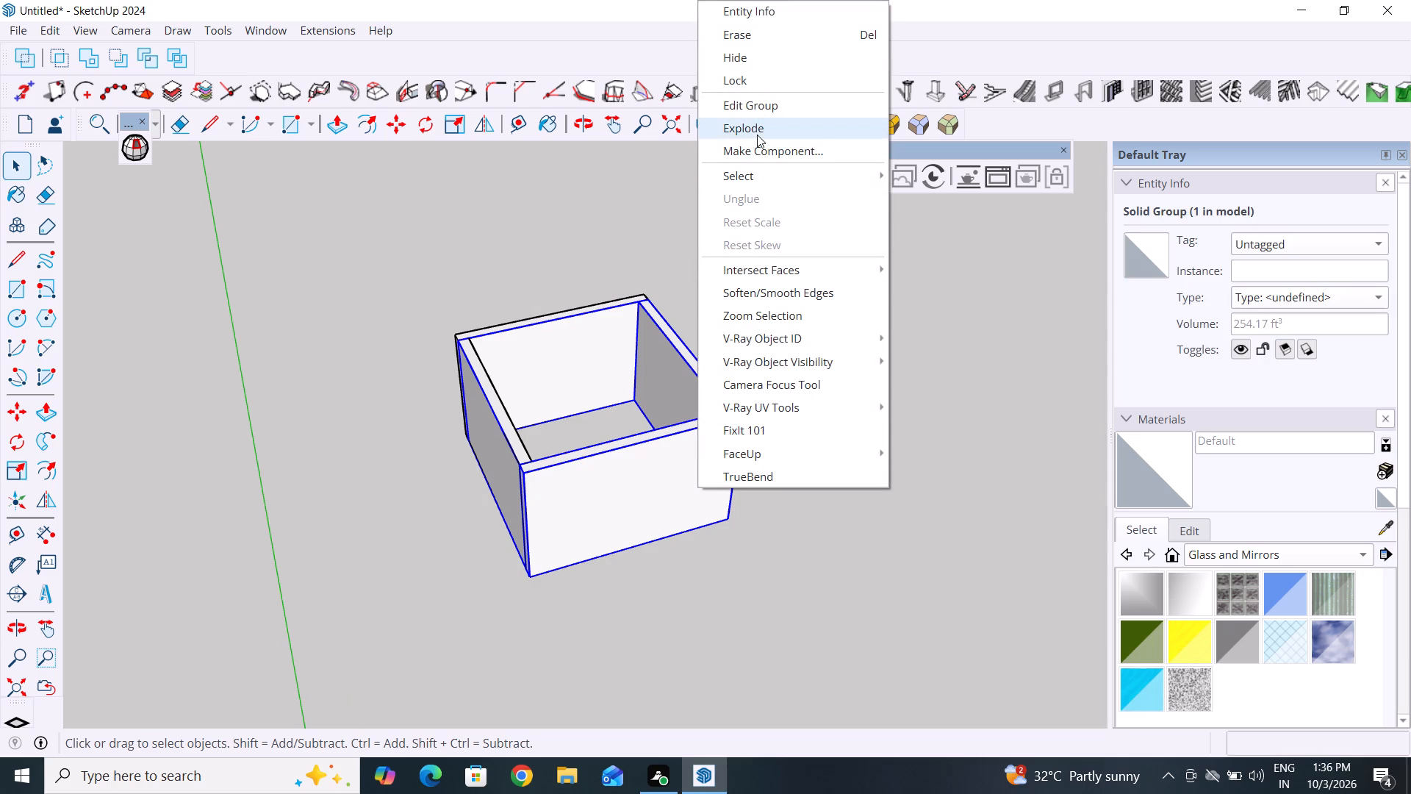
pyautogui.click(808, 58)
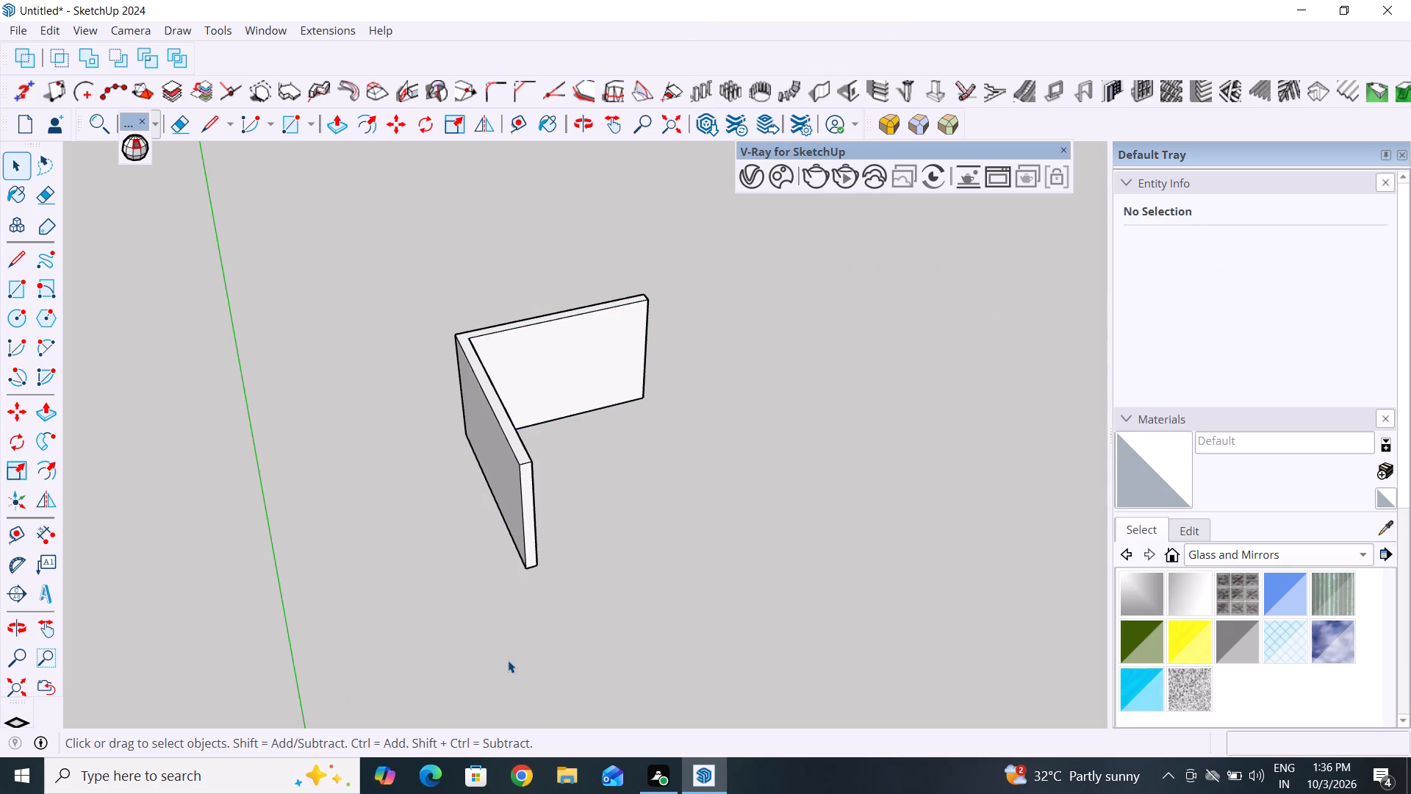
# Undo the hiding of the grouped L-shaped wall so all four walls are shown.
pyautogui.scroll(-4, 508, 660)
pyautogui.hotkey('ctrl', 'z')
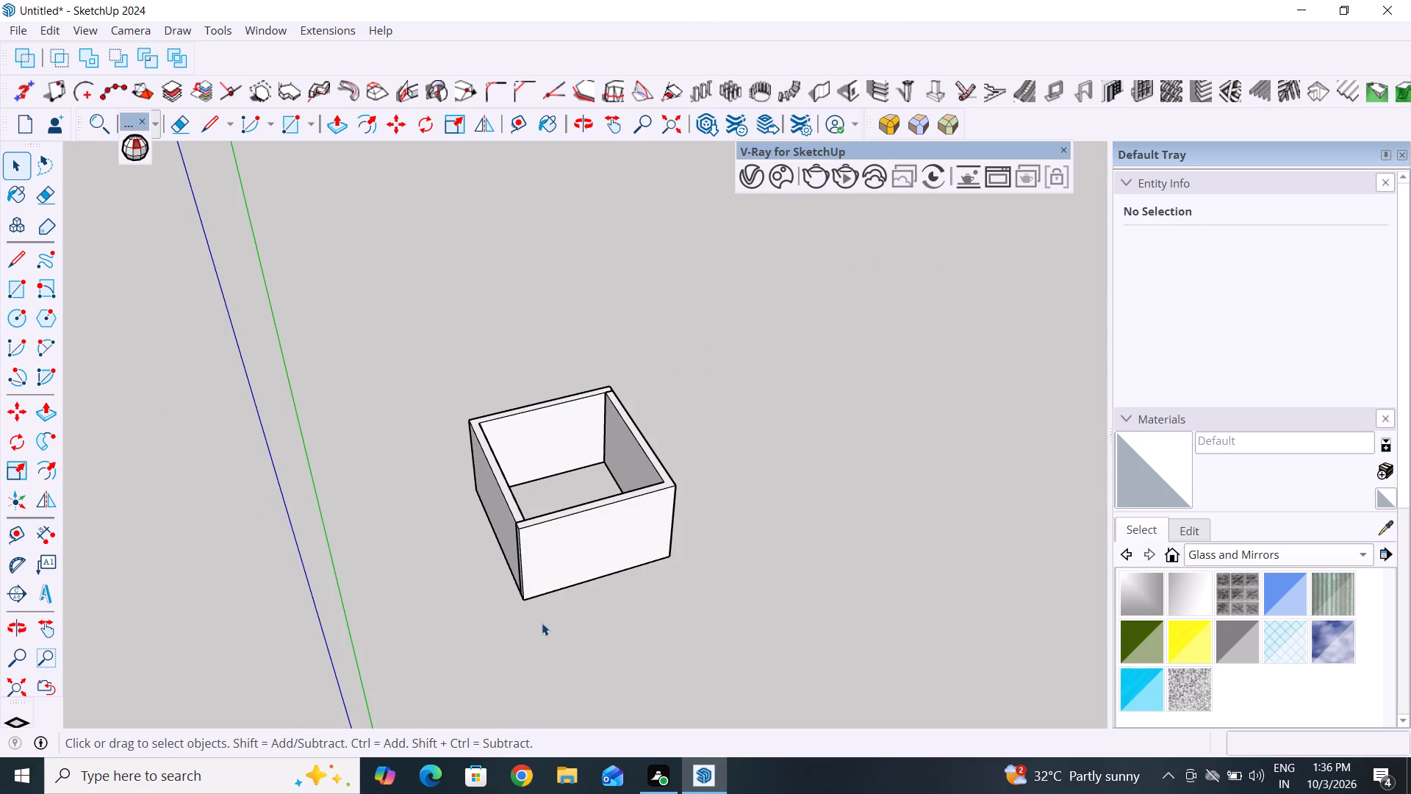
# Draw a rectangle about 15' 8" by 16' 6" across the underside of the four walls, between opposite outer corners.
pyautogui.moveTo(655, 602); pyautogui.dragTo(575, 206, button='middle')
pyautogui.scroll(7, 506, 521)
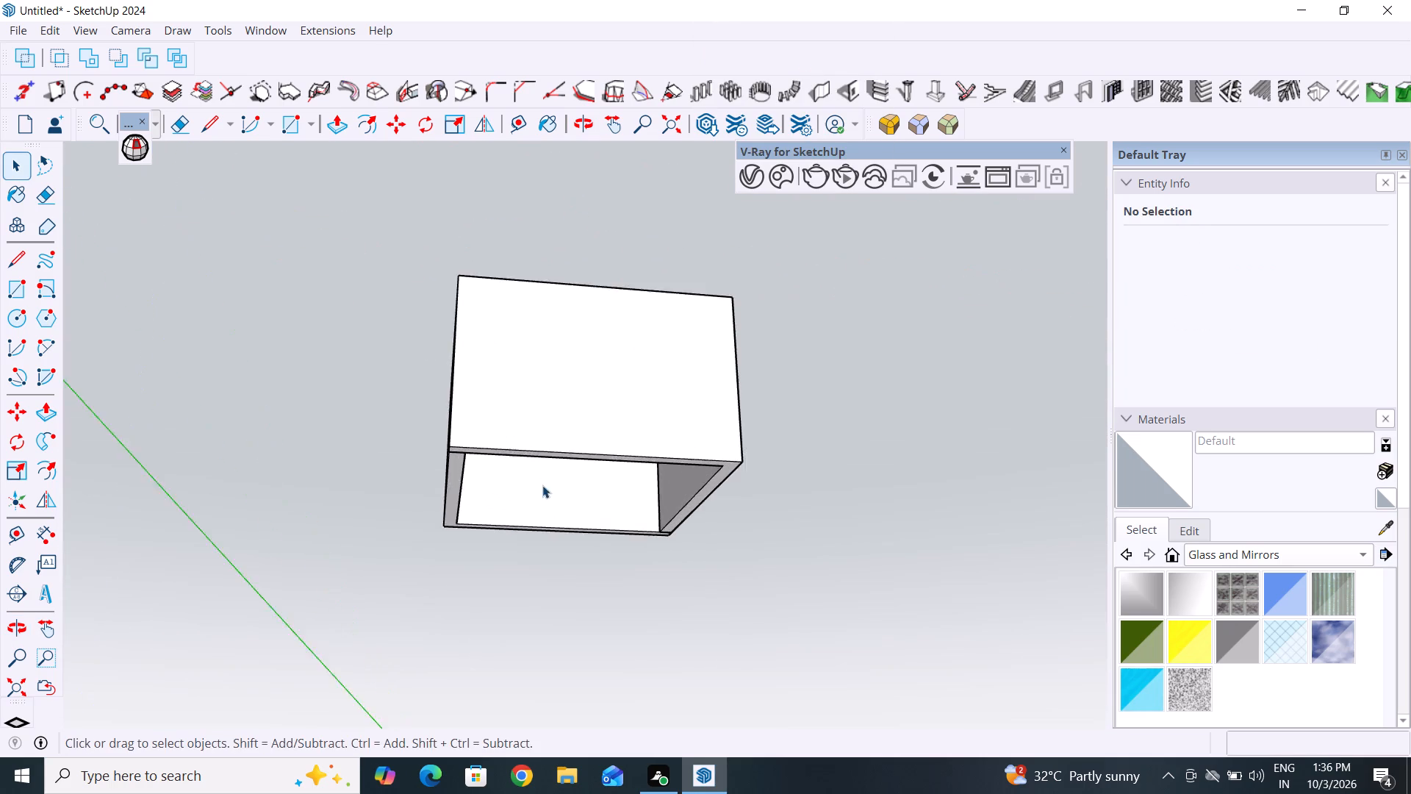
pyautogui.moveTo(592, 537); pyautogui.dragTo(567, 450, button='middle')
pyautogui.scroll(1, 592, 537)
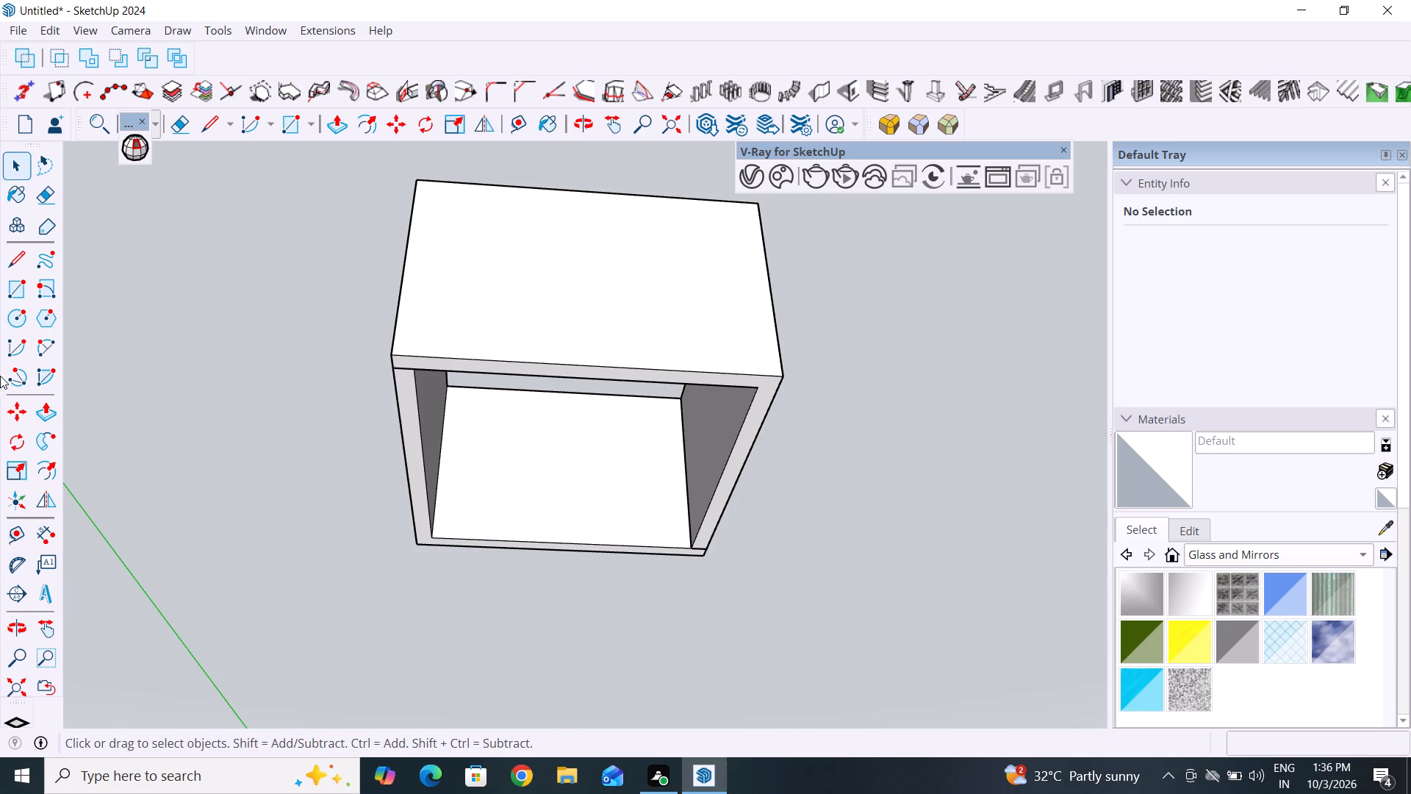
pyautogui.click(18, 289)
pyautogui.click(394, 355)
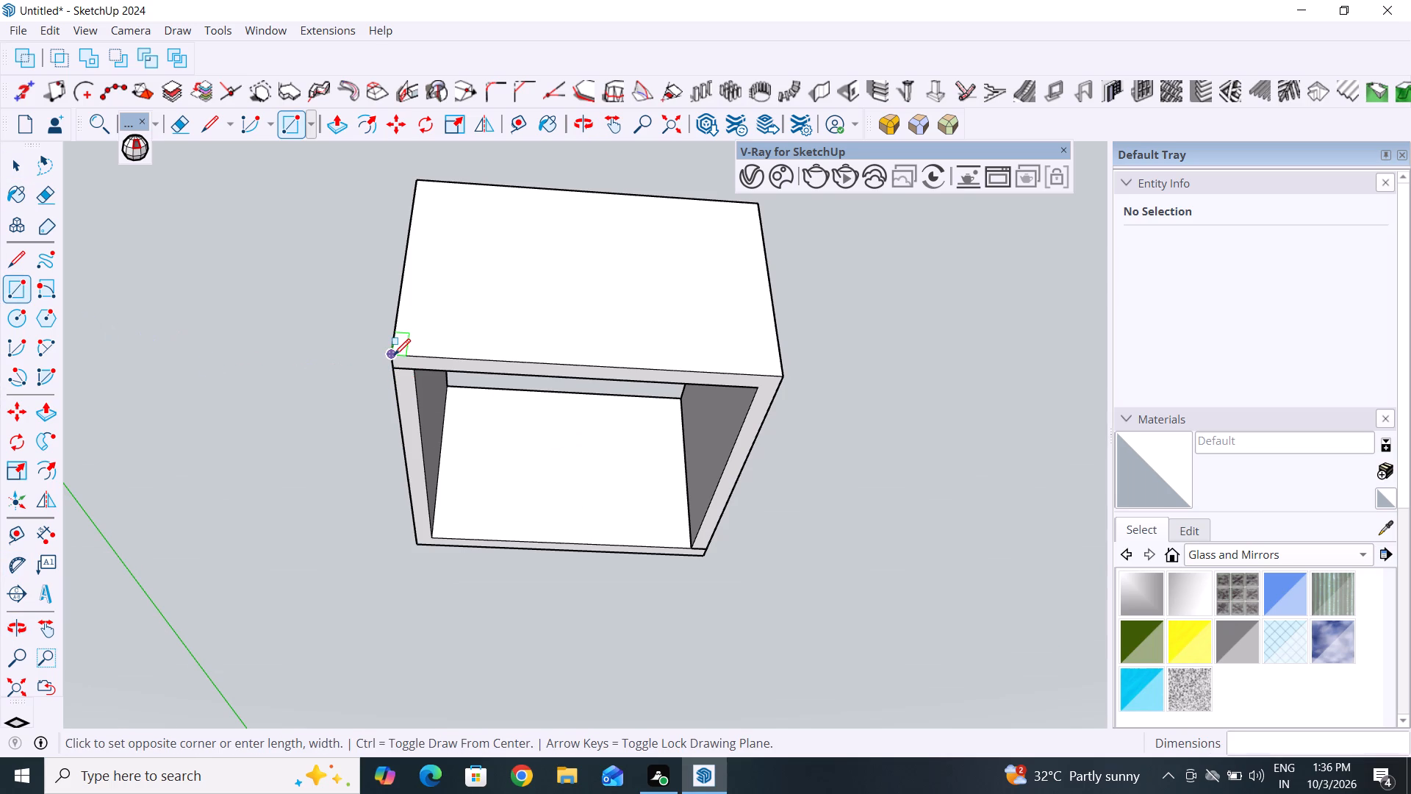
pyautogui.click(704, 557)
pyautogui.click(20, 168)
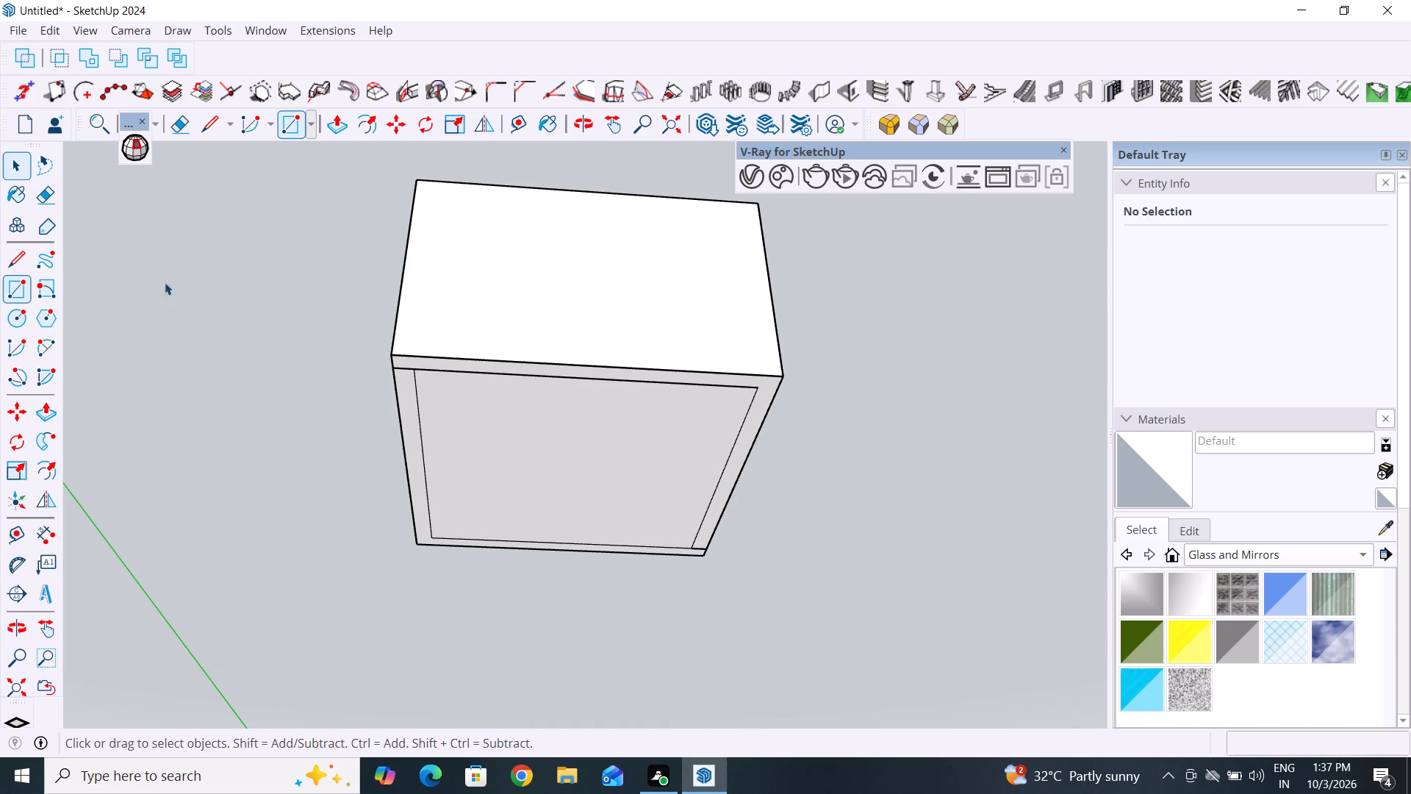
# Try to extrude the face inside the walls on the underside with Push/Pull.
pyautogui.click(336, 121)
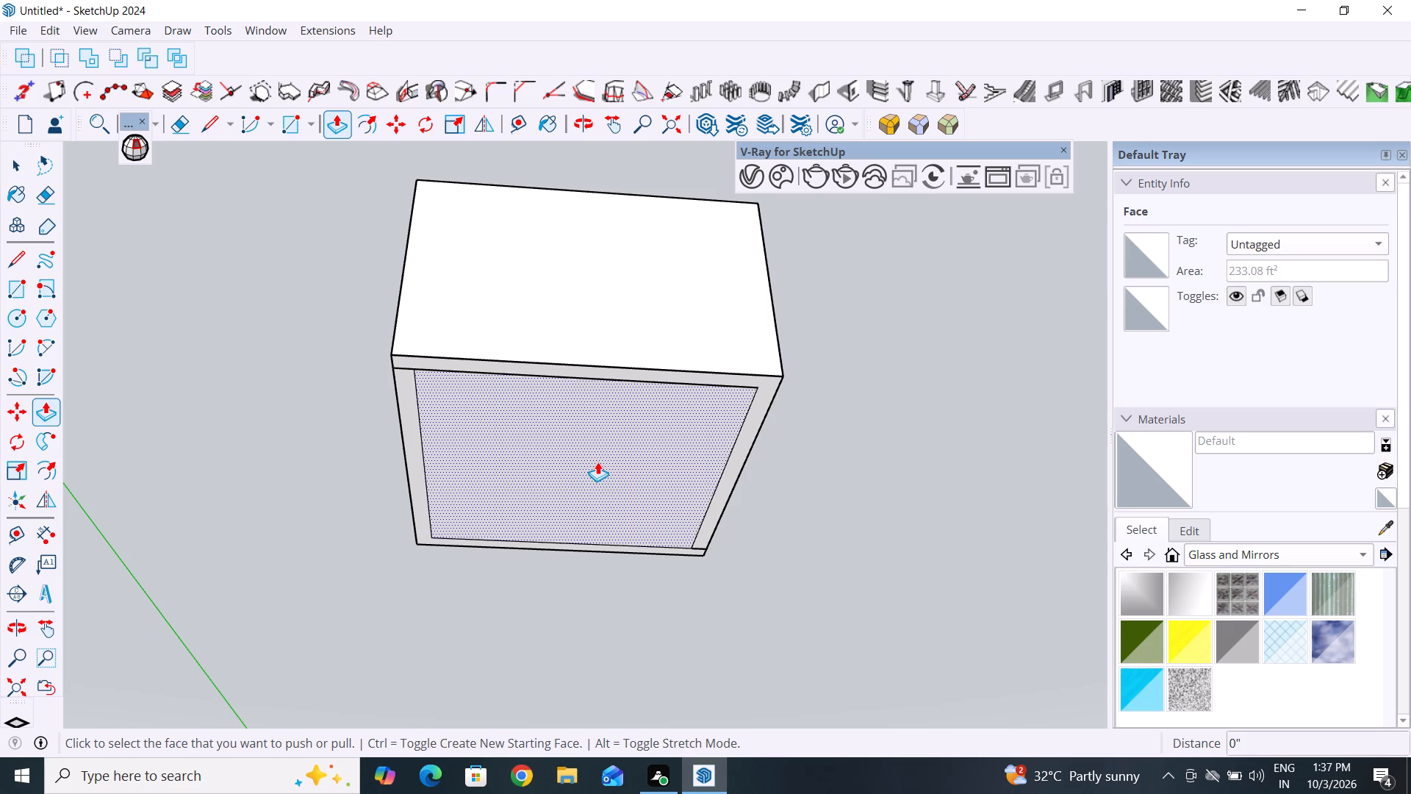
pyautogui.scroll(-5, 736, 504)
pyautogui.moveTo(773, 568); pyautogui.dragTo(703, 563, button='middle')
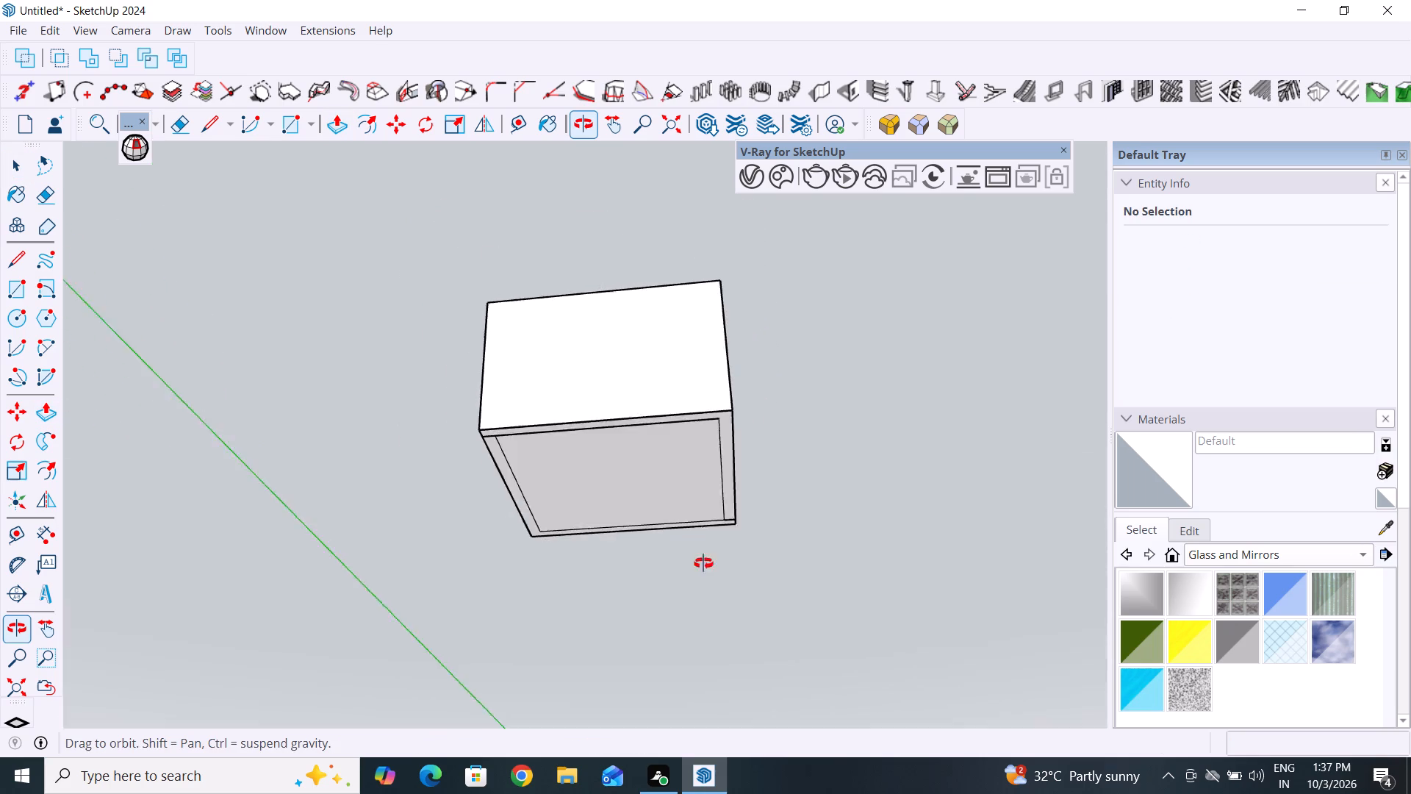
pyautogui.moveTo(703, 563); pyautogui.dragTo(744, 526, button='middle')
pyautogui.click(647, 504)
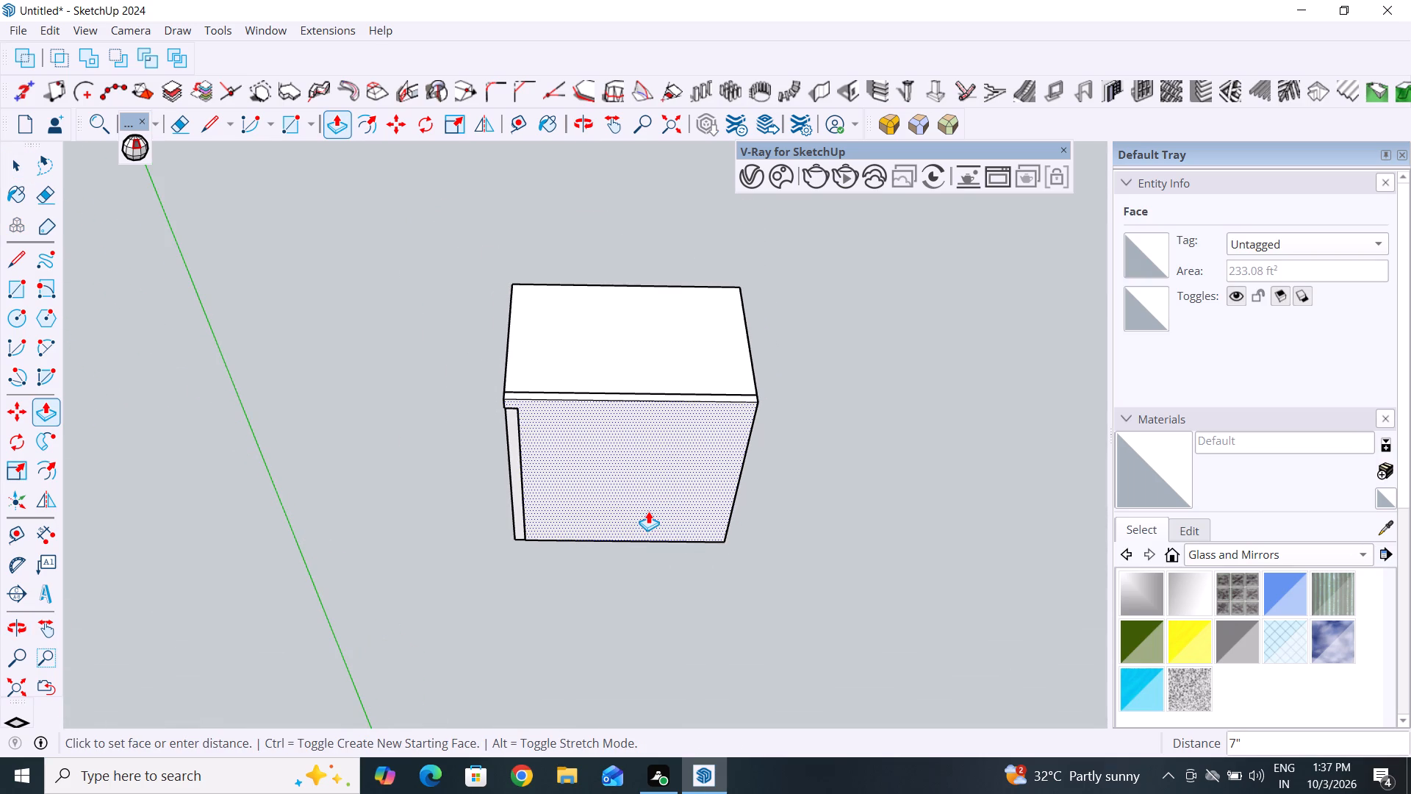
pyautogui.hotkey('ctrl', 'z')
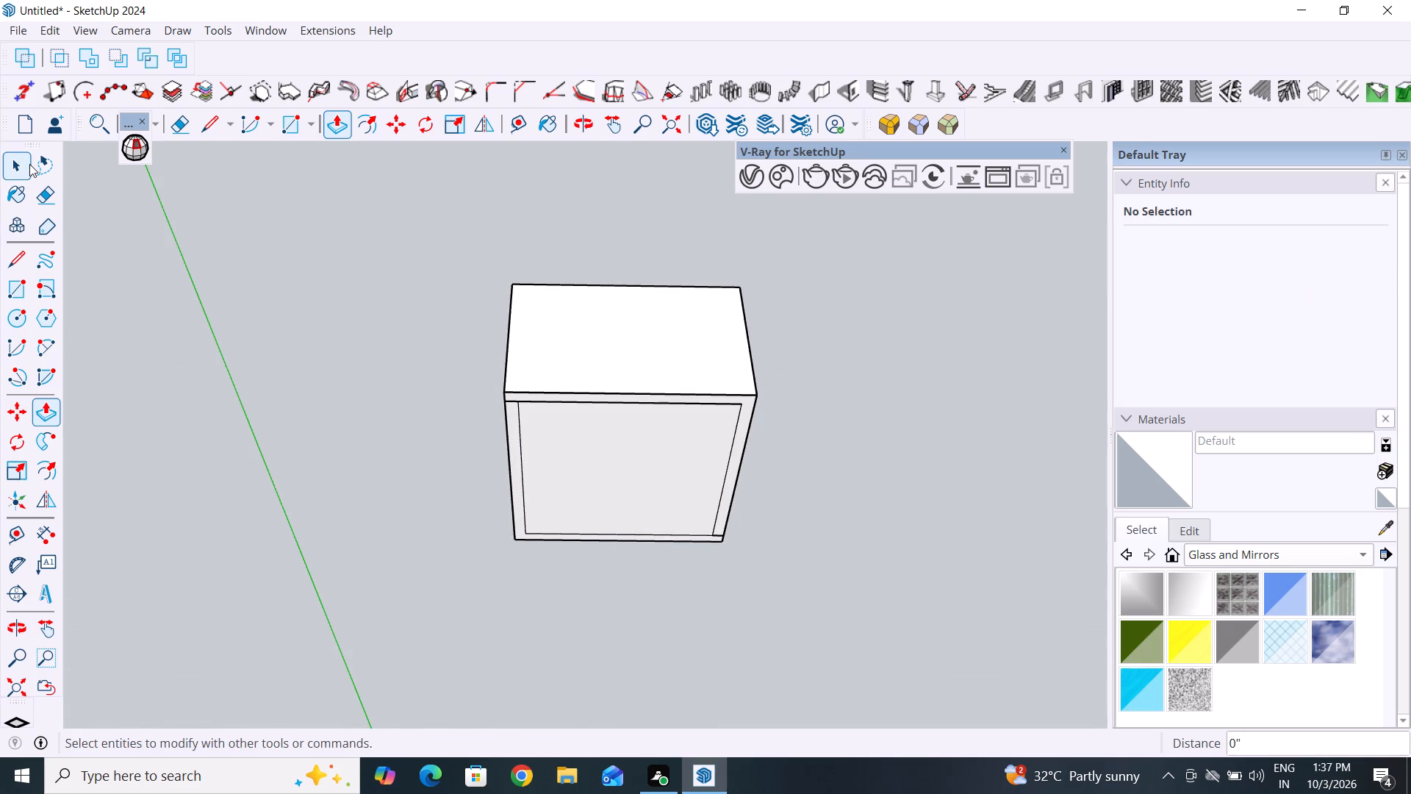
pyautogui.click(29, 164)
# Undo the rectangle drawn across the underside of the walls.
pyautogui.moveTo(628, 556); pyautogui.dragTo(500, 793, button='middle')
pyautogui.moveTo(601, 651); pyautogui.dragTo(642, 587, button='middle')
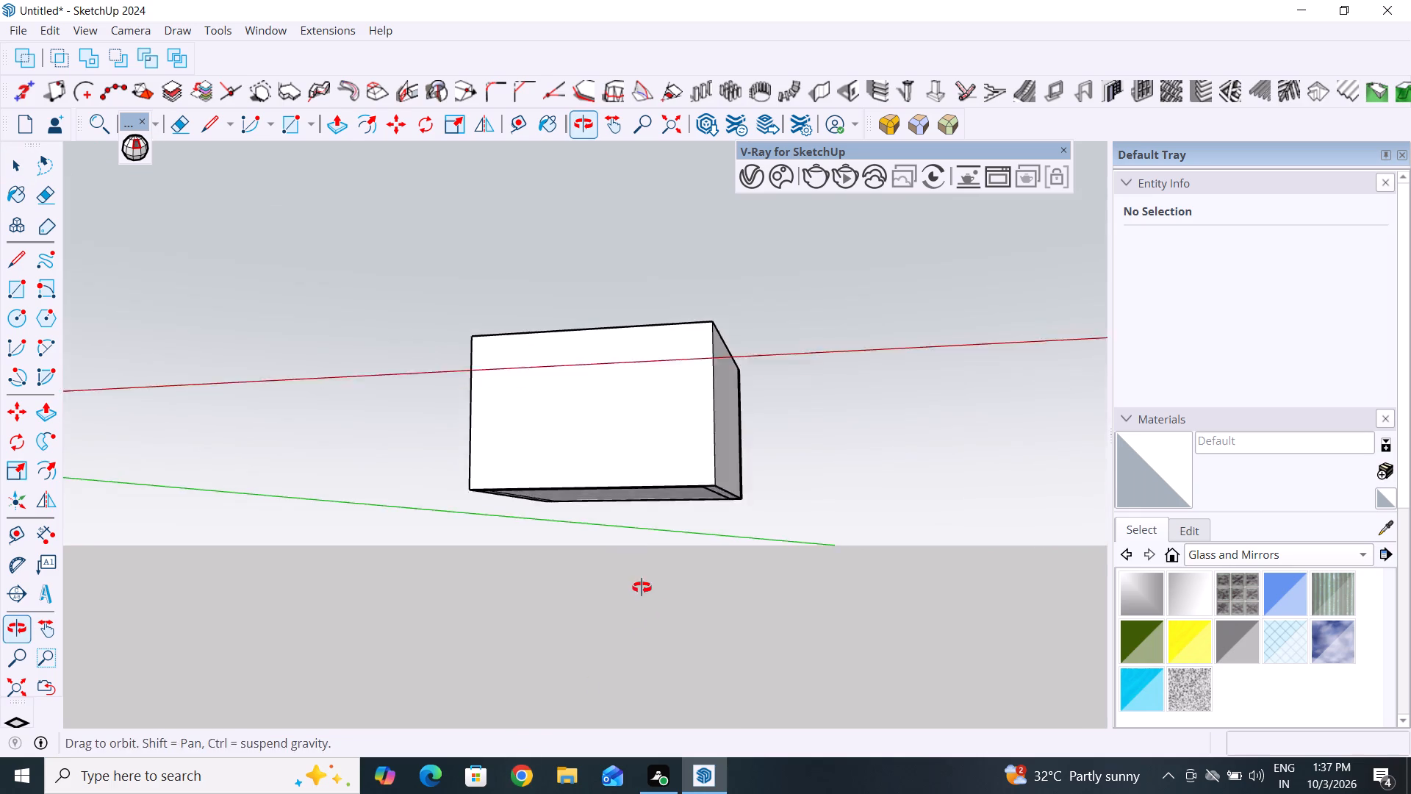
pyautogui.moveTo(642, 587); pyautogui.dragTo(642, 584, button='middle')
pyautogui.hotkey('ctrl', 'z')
# Select all geometry of the ungrouped L-shaped wall and make it a group.
pyautogui.moveTo(753, 470); pyautogui.dragTo(633, 793, button='middle')
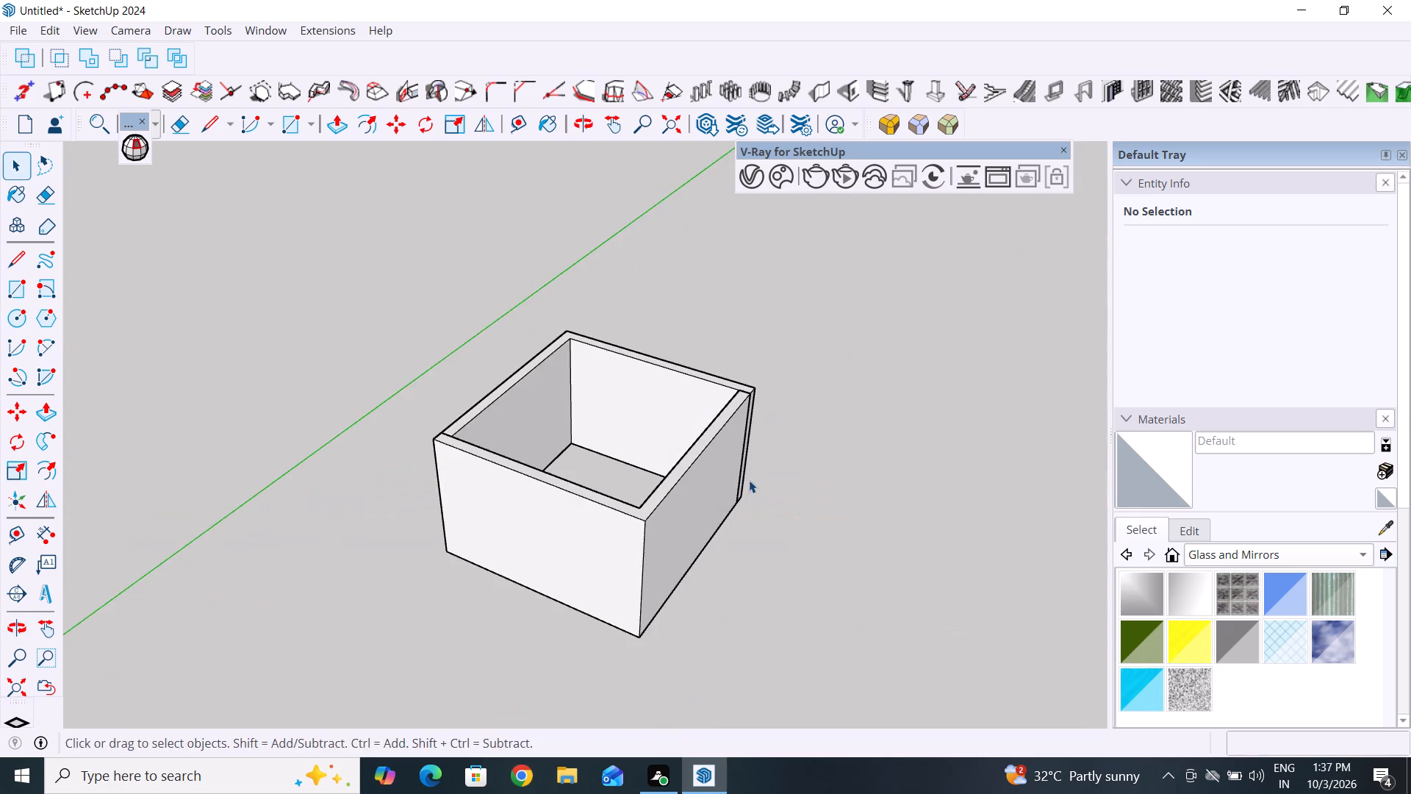
pyautogui.moveTo(750, 484); pyautogui.dragTo(778, 641, button='middle')
pyautogui.scroll(3, 563, 567)
pyautogui.moveTo(566, 569); pyautogui.dragTo(724, 604, button='middle')
pyautogui.scroll(3, 766, 571)
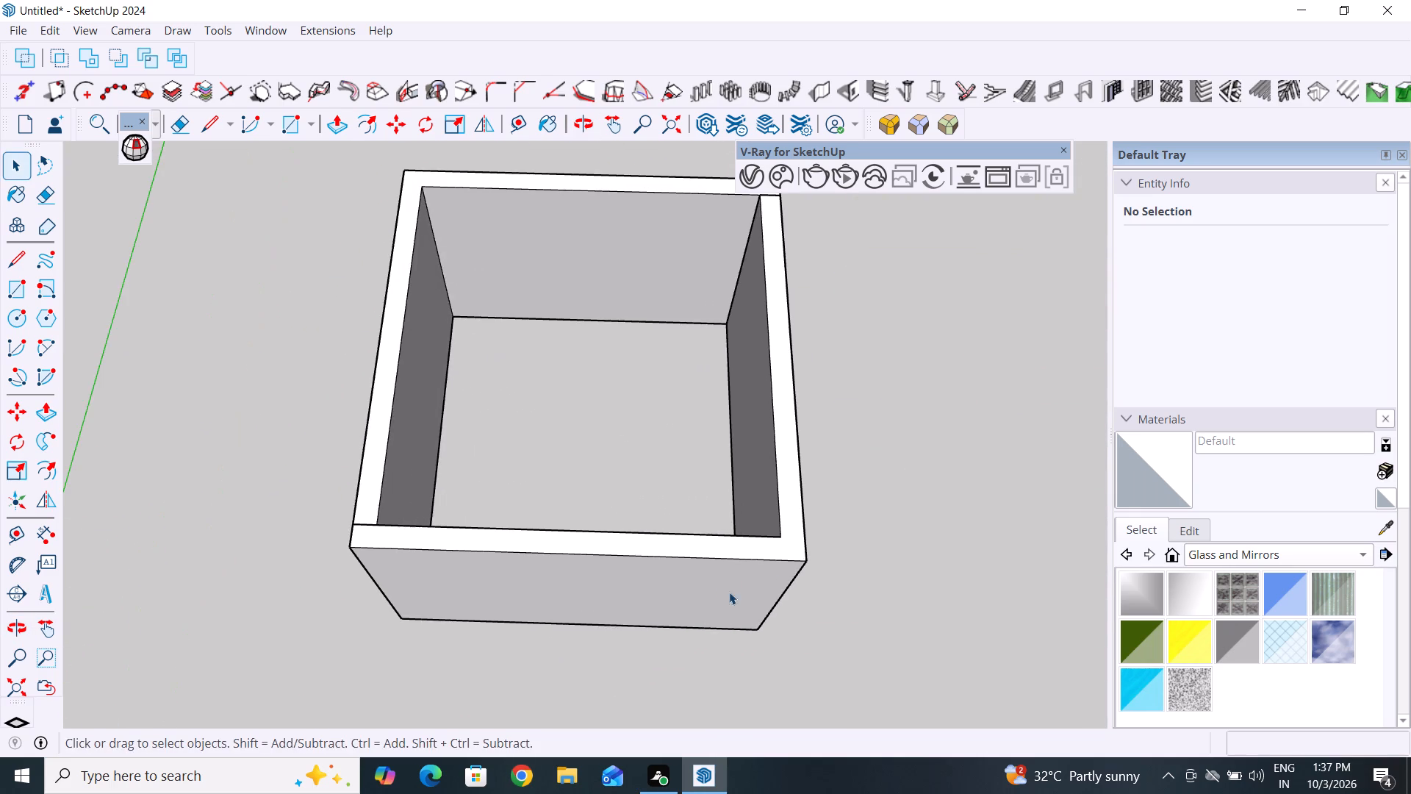
pyautogui.moveTo(729, 592); pyautogui.dragTo(758, 604, button='middle')
pyautogui.scroll(-4, 750, 614)
pyautogui.moveTo(710, 565); pyautogui.dragTo(424, 521, button='middle')
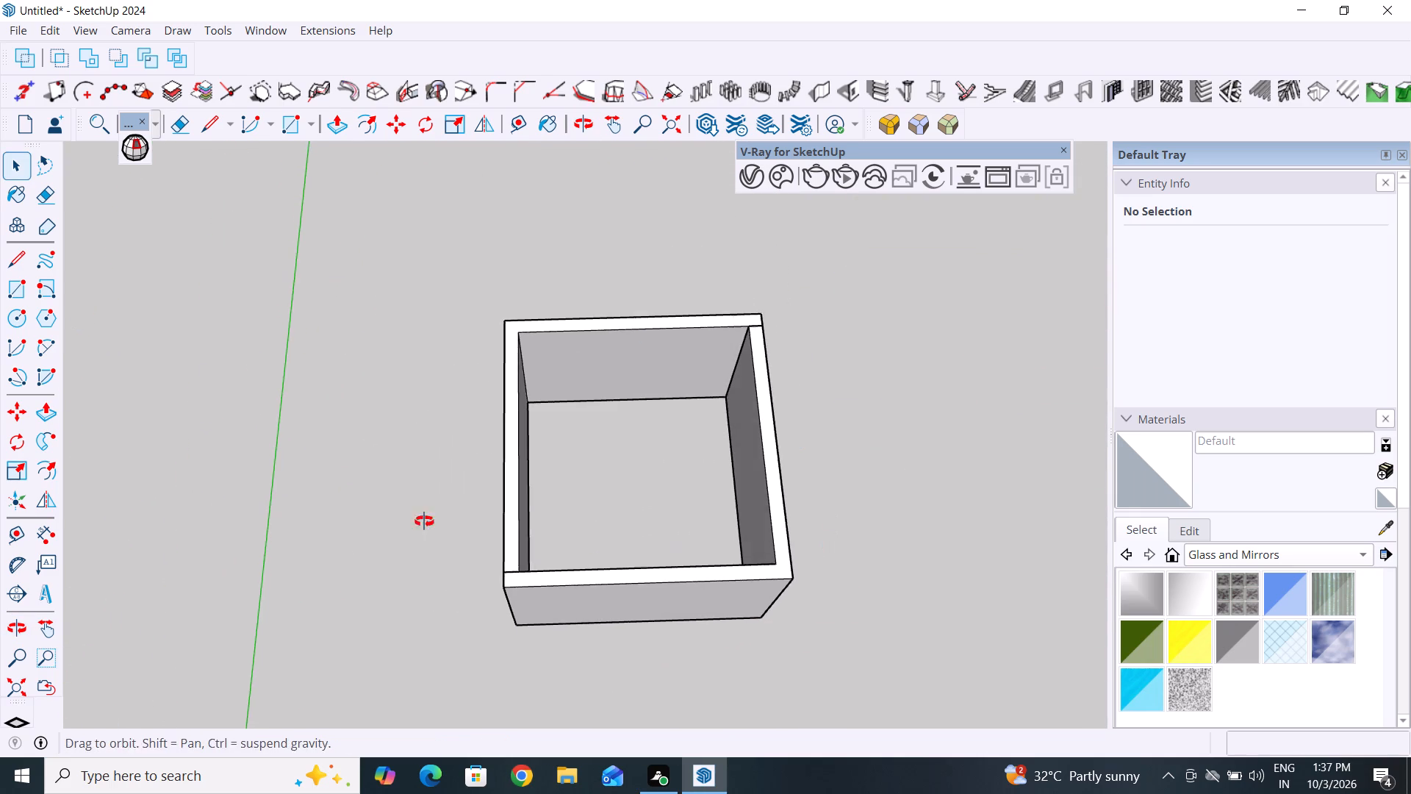
pyautogui.moveTo(424, 521); pyautogui.dragTo(374, 498, button='middle')
pyautogui.scroll(14, 720, 447)
pyautogui.scroll(-16, 832, 445)
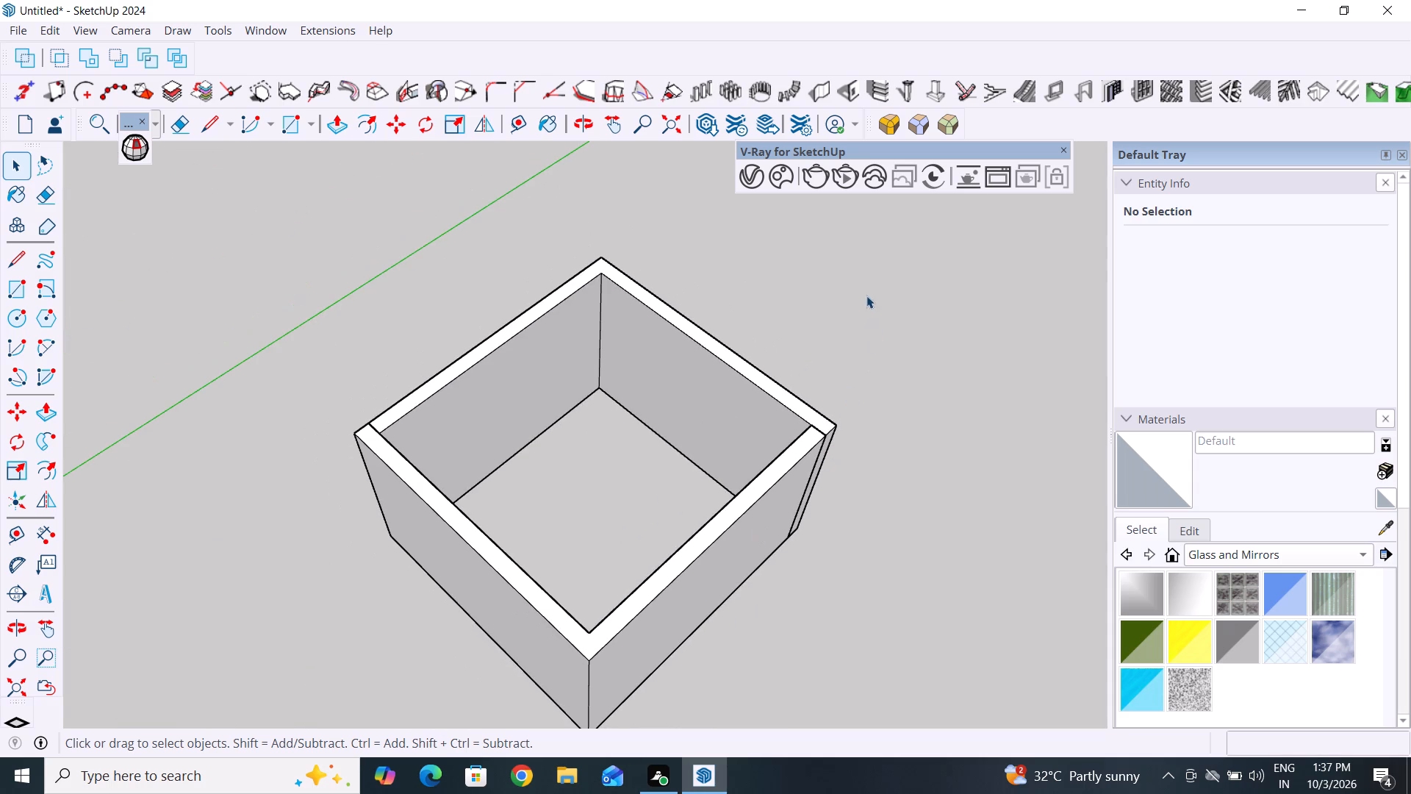
pyautogui.moveTo(866, 296); pyautogui.dragTo(786, 416)
pyautogui.tripleClick(542, 347)
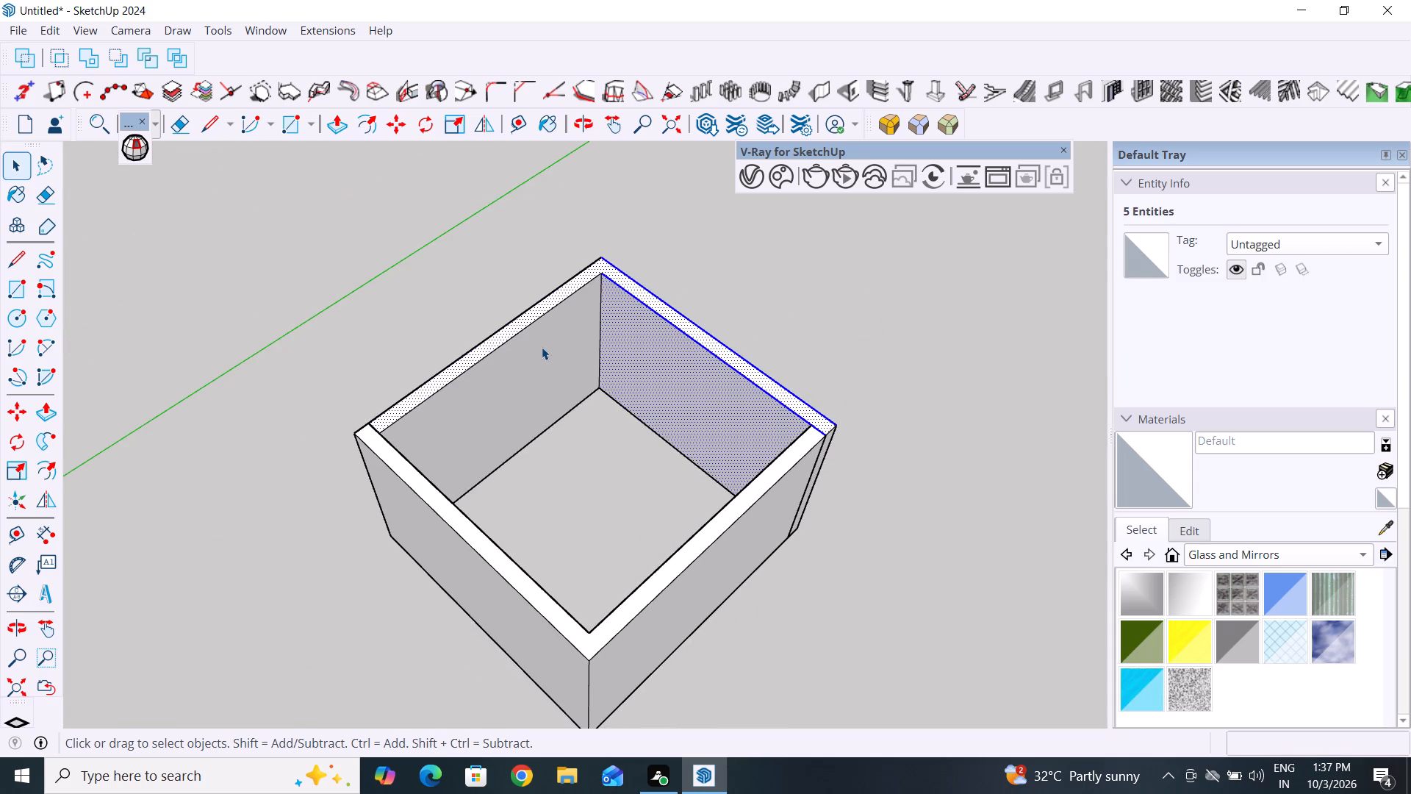
pyautogui.click(542, 347)
pyautogui.rightClick(542, 347)
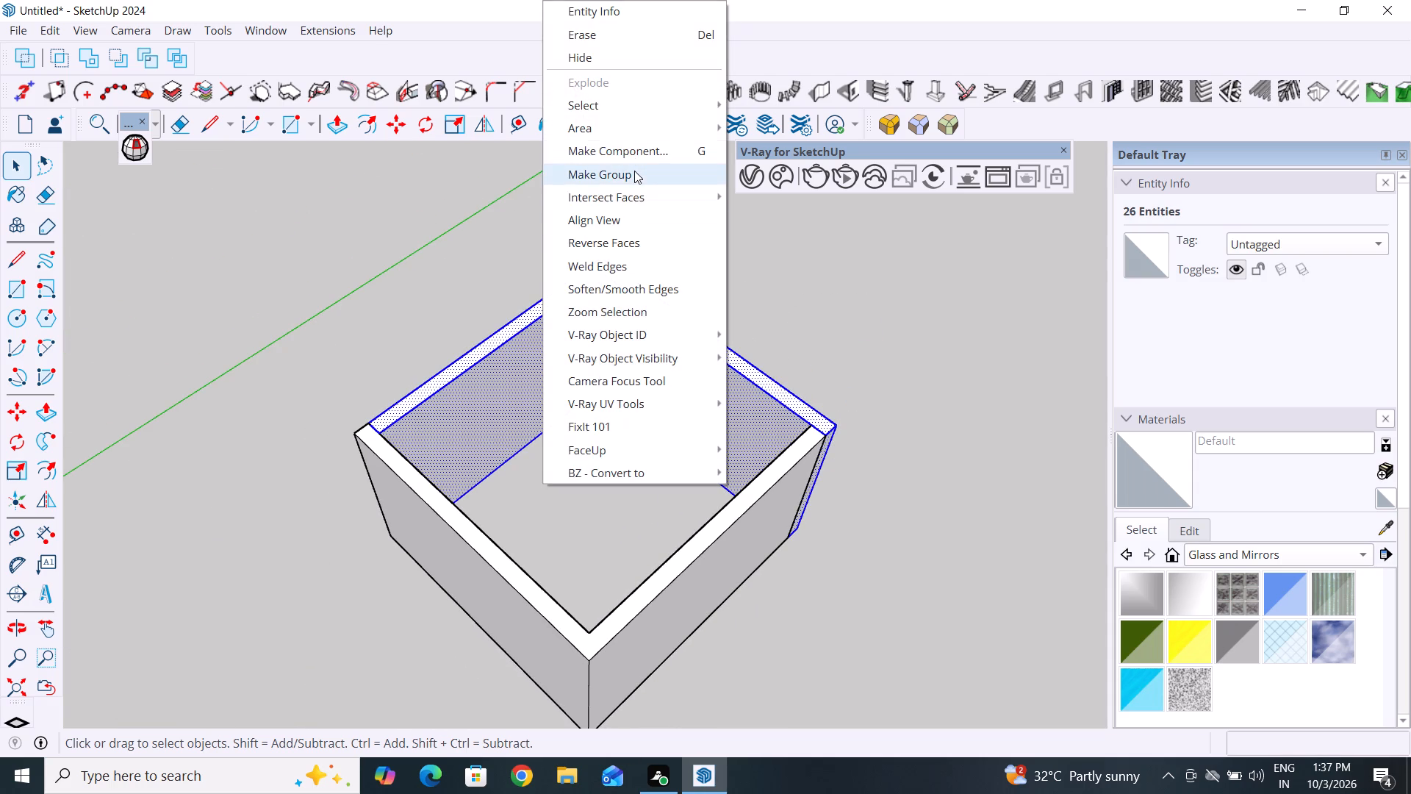
pyautogui.click(634, 171)
# Make a group of all the geometry inside the already grouped L-shaped wall and leave its editing mode.
pyautogui.click(633, 647)
pyautogui.tripleClick(633, 615)
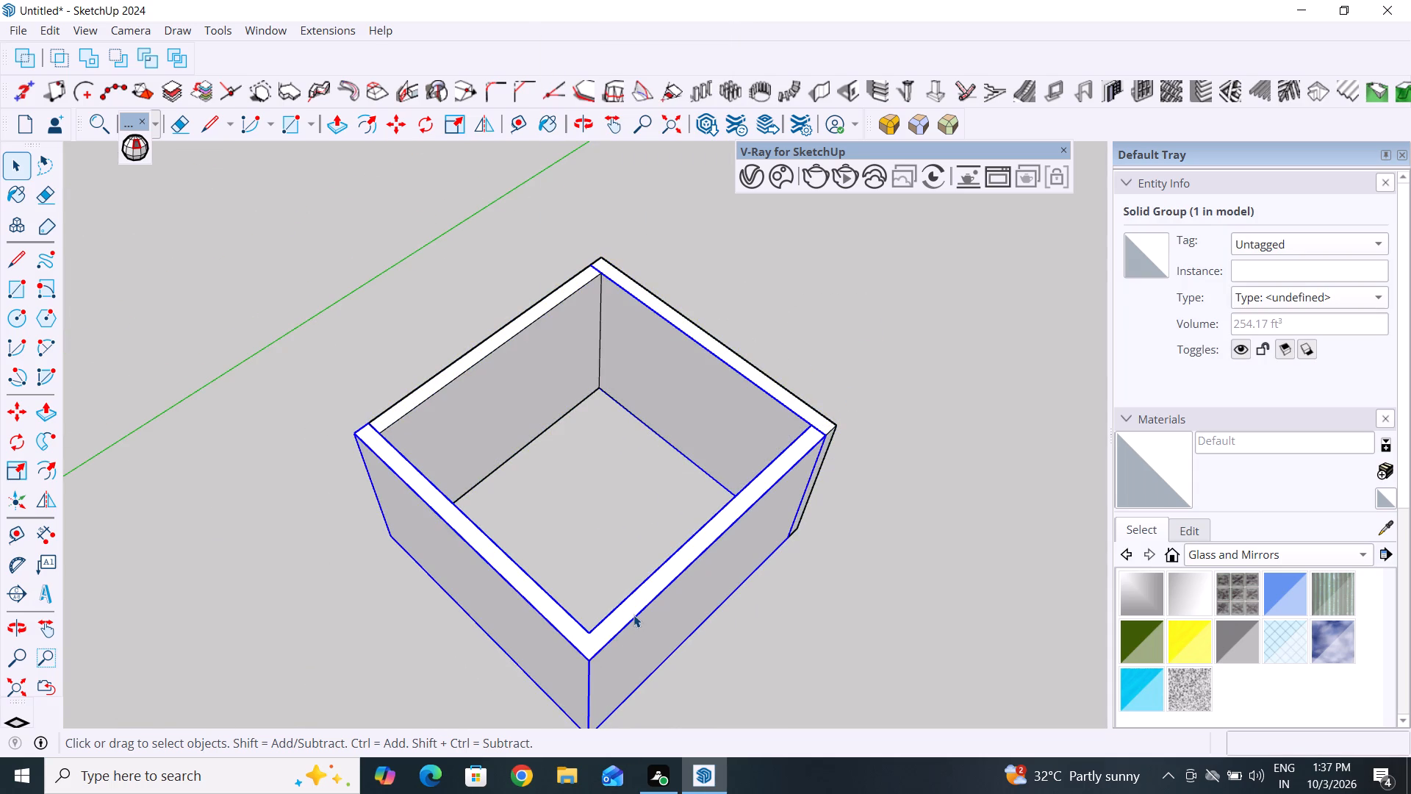
pyautogui.click(916, 654)
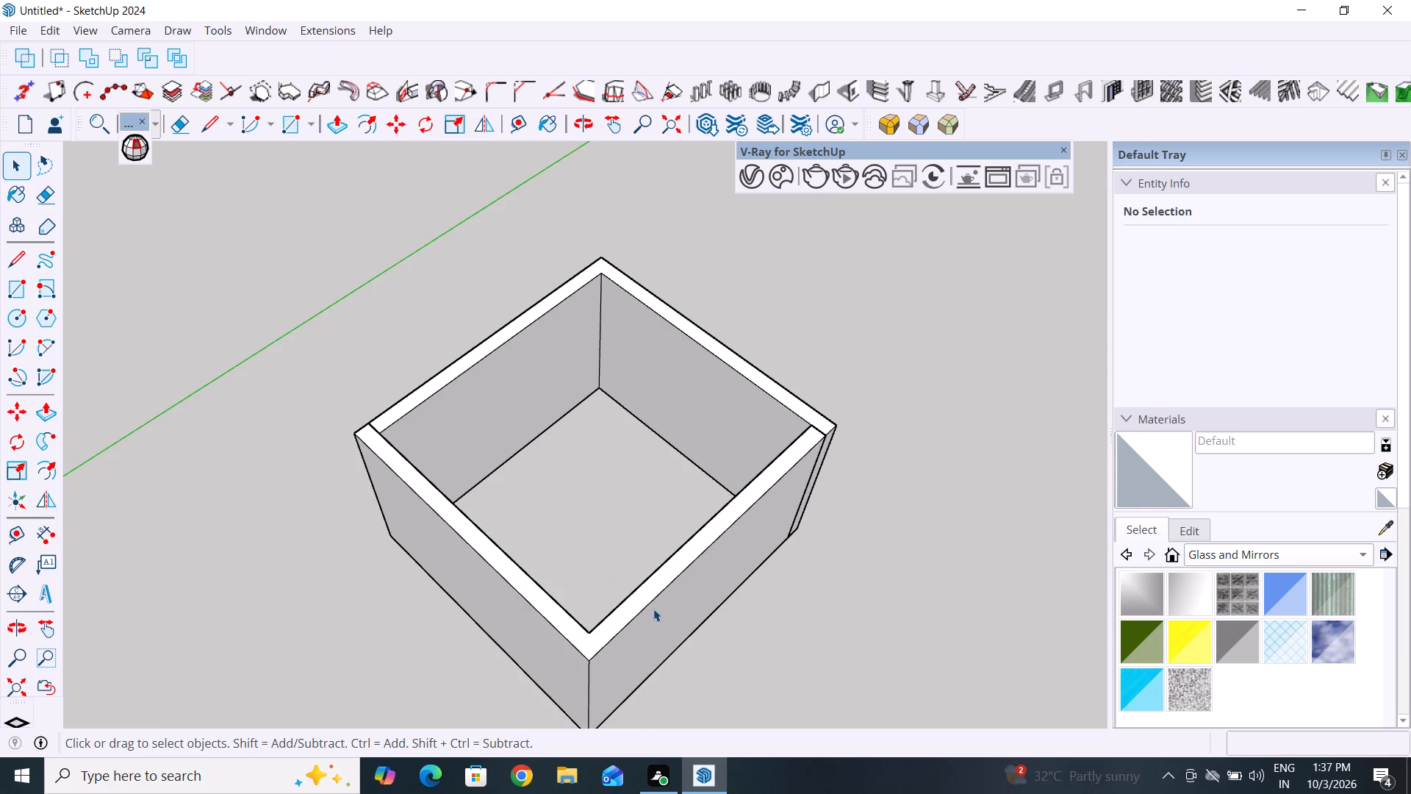
pyautogui.tripleClick(653, 609)
pyautogui.click(653, 609)
pyautogui.rightClick(653, 609)
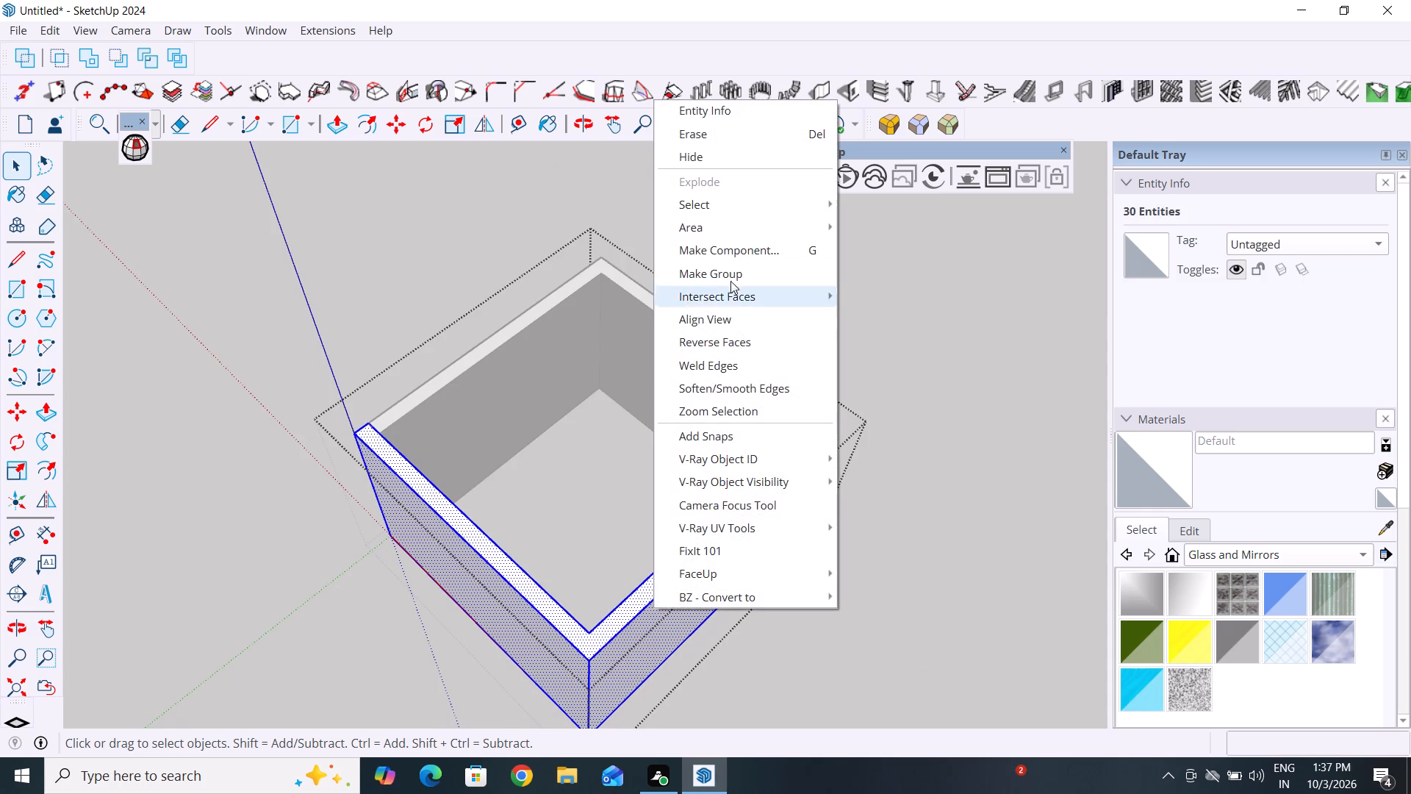
pyautogui.click(733, 275)
pyautogui.click(960, 482)
pyautogui.scroll(-5, 858, 582)
pyautogui.click(855, 594)
pyautogui.click(767, 557)
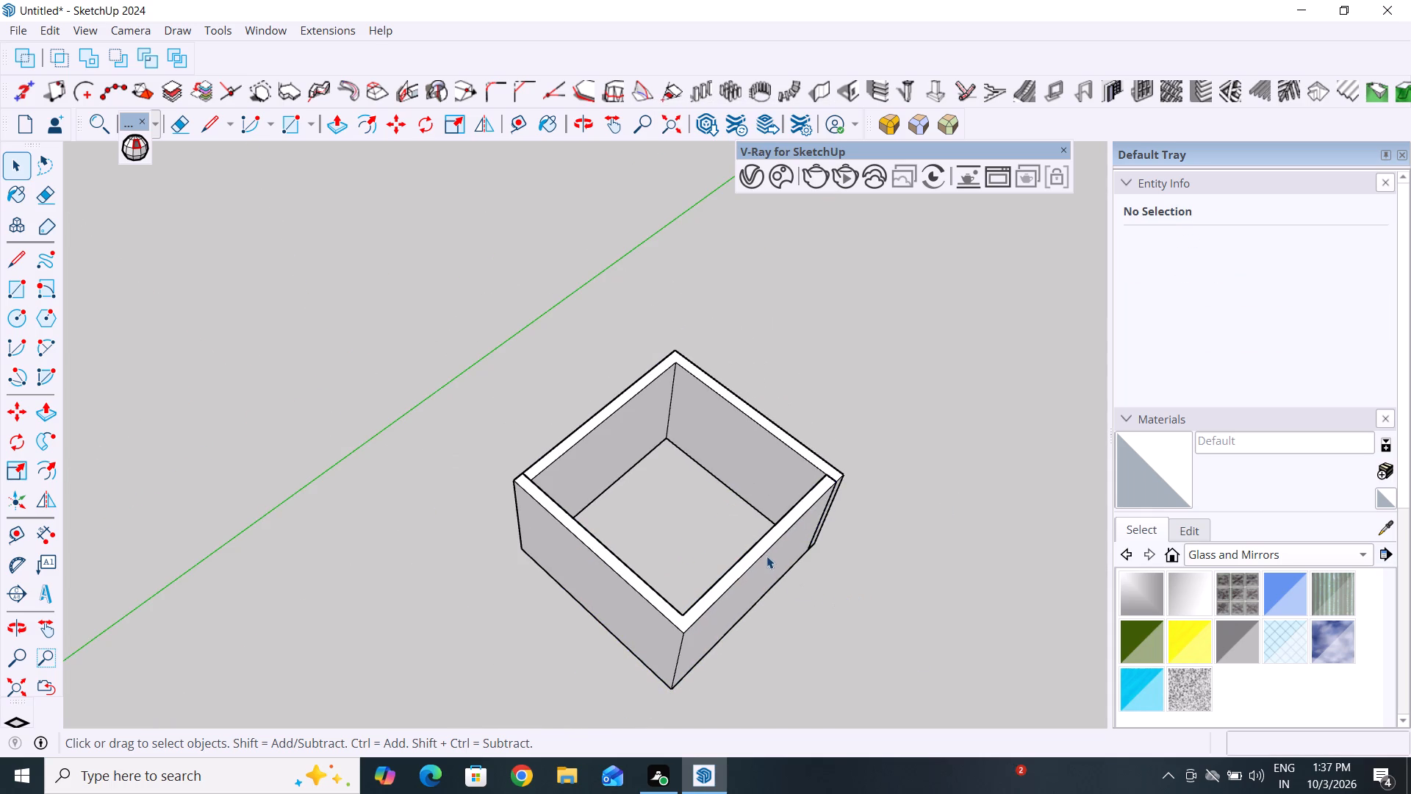
pyautogui.click(418, 589)
# Draw a rectangle about 15' 8" by 16' 6" across the top of the four walls, between opposite outer corners.
pyautogui.scroll(-5, 480, 549)
pyautogui.moveTo(516, 607); pyautogui.dragTo(595, 635, button='middle')
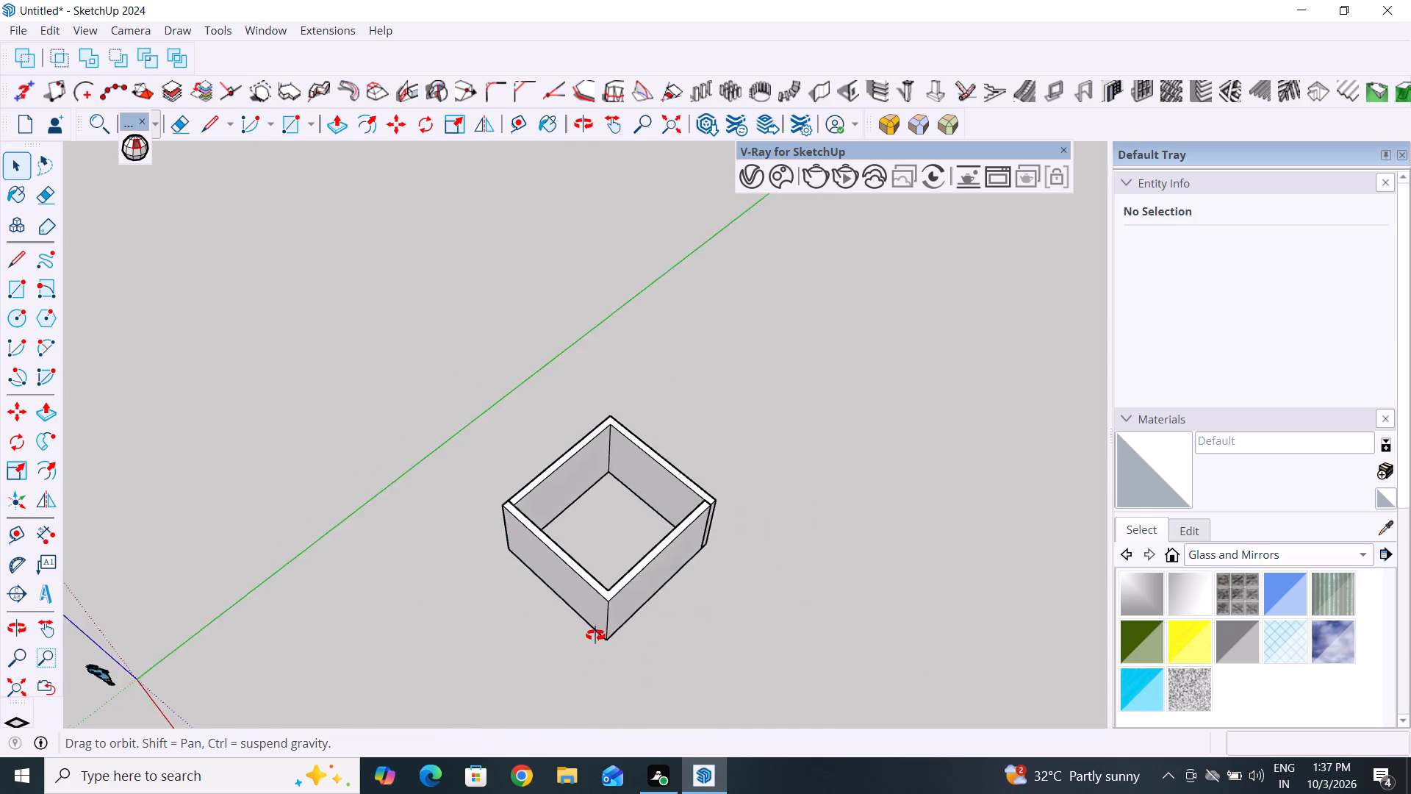
pyautogui.moveTo(595, 635); pyautogui.dragTo(597, 635, button='middle')
pyautogui.click(17, 289)
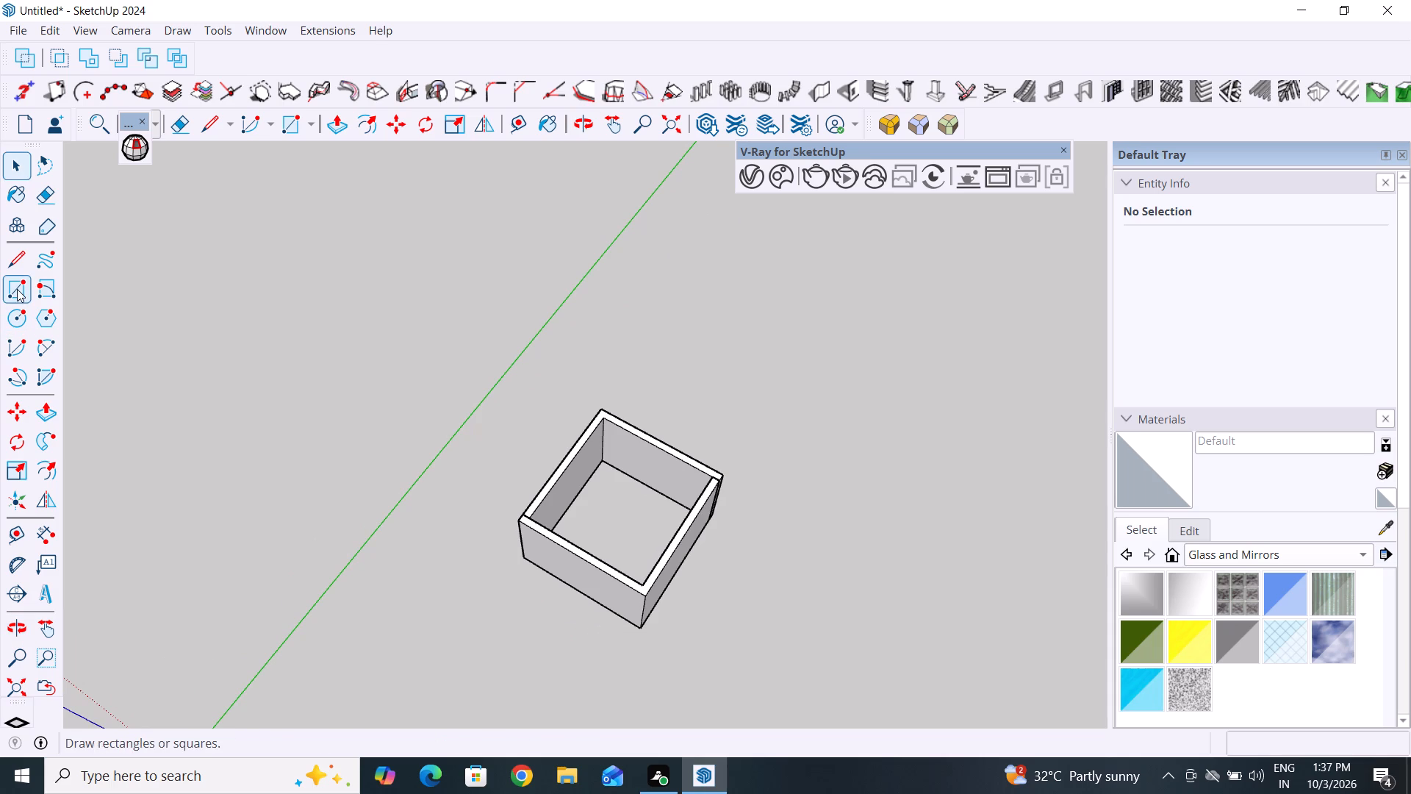
pyautogui.click(518, 519)
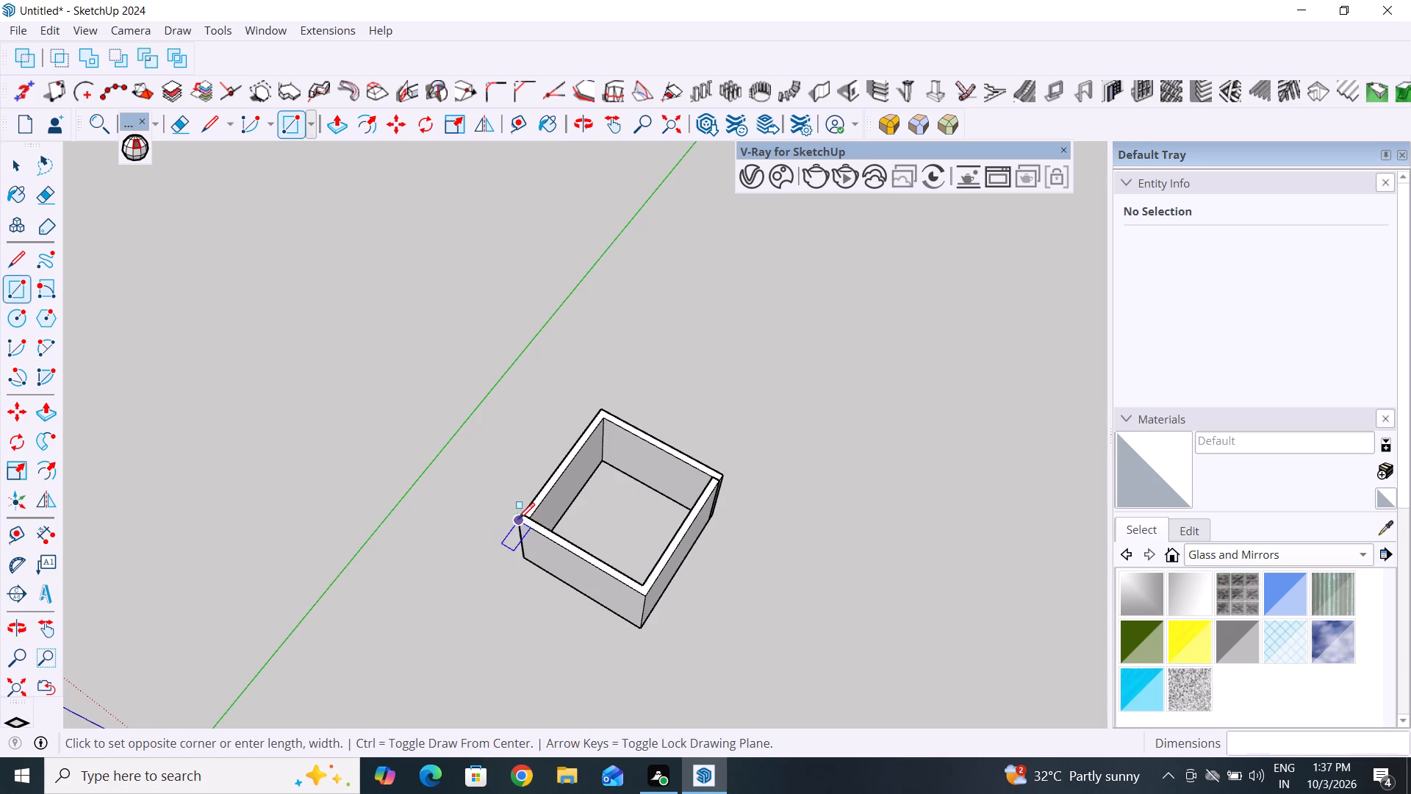
pyautogui.click(720, 471)
pyautogui.click(26, 171)
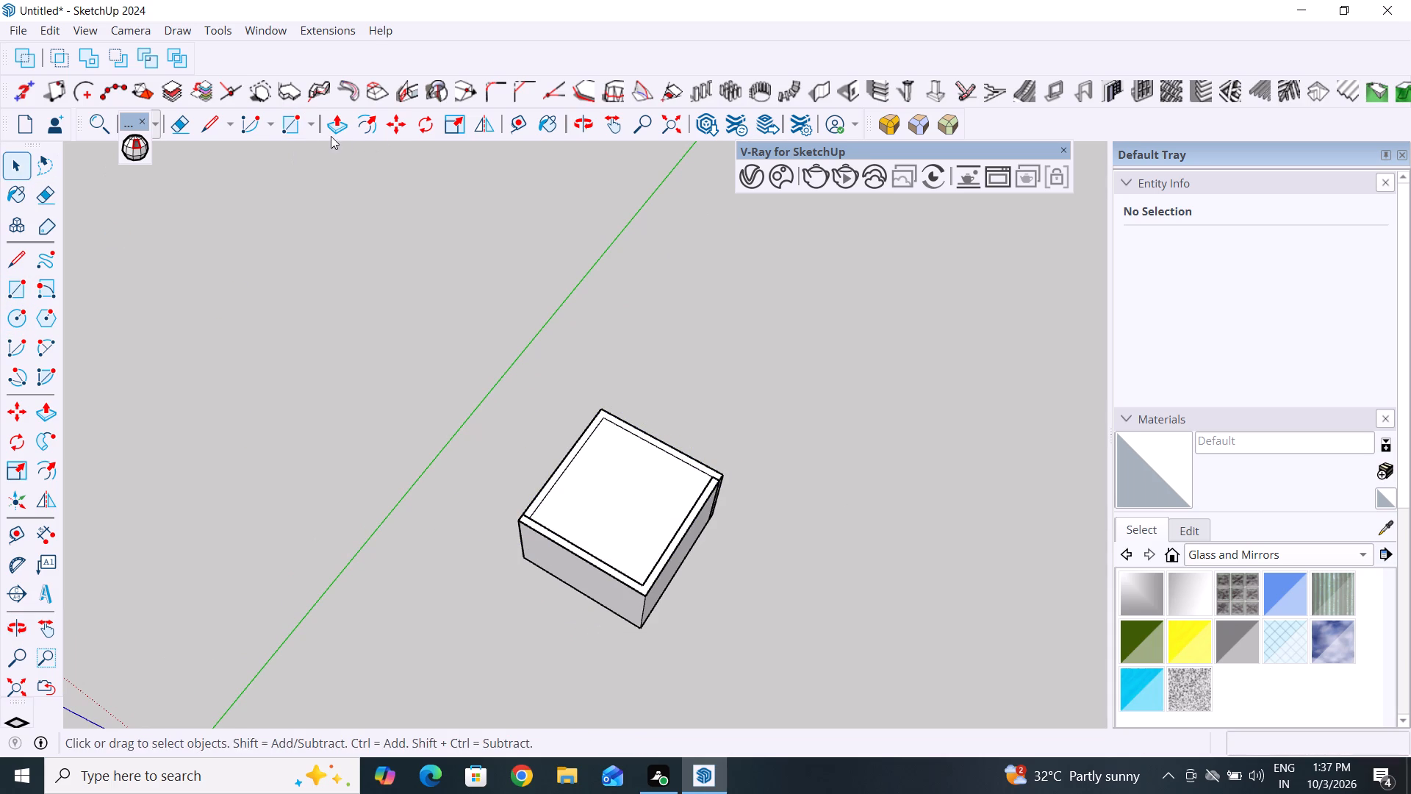
# Extrude the rectangle on top of the walls upward by 6" with Push/Pull.
pyautogui.click(337, 128)
pyautogui.moveTo(689, 633); pyautogui.dragTo(785, 489, button='middle')
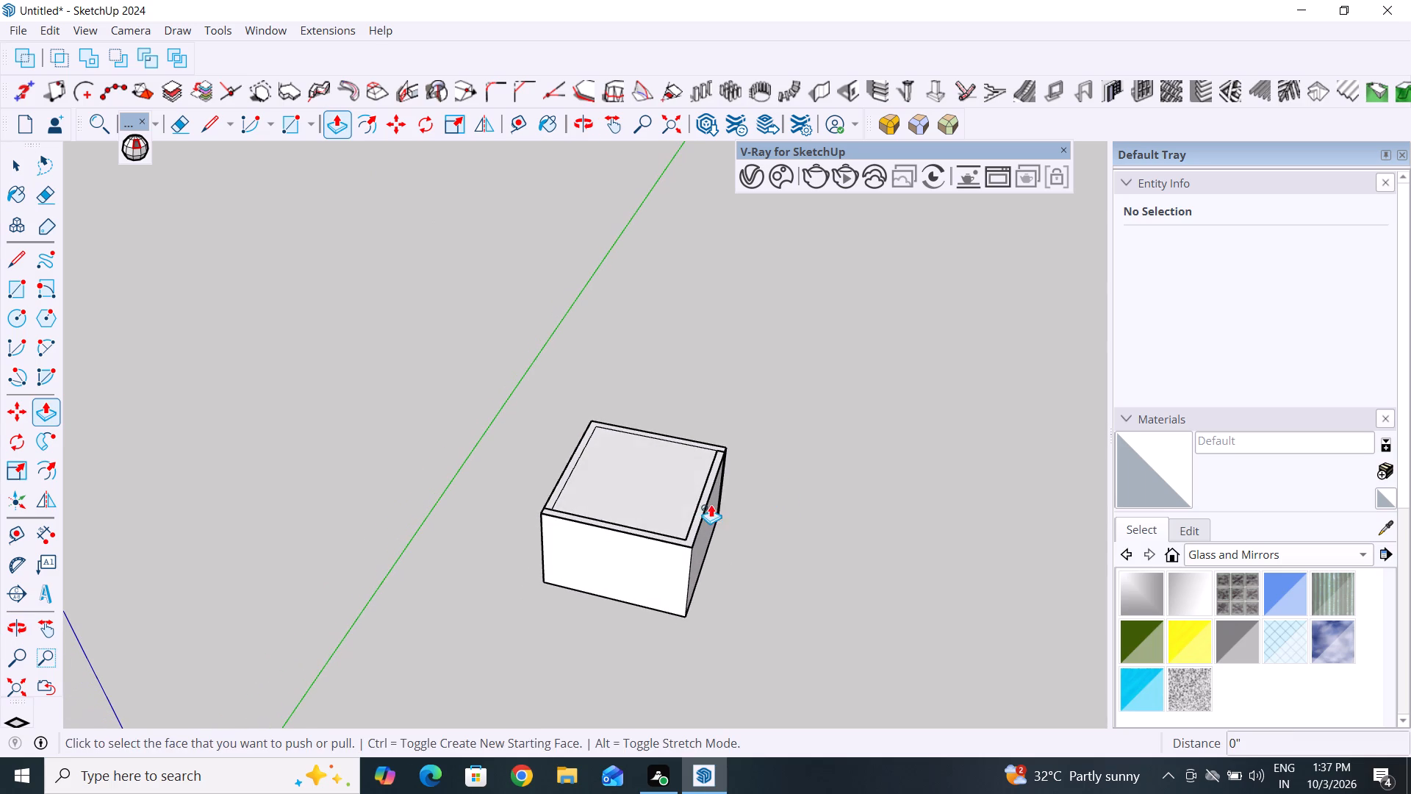
pyautogui.click(665, 492)
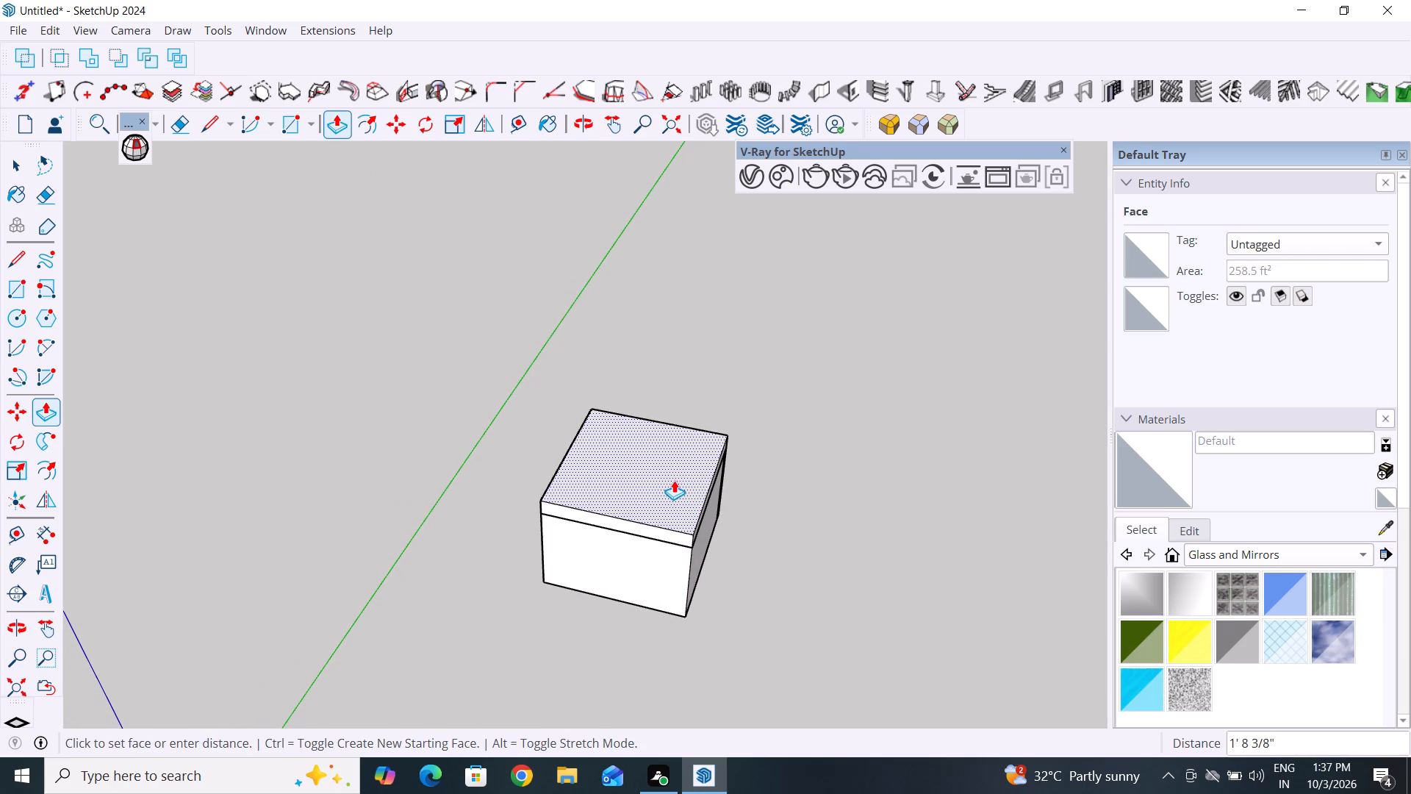
pyautogui.press('6')
pyautogui.hotkey('shift', '"')
pyautogui.press('Return')
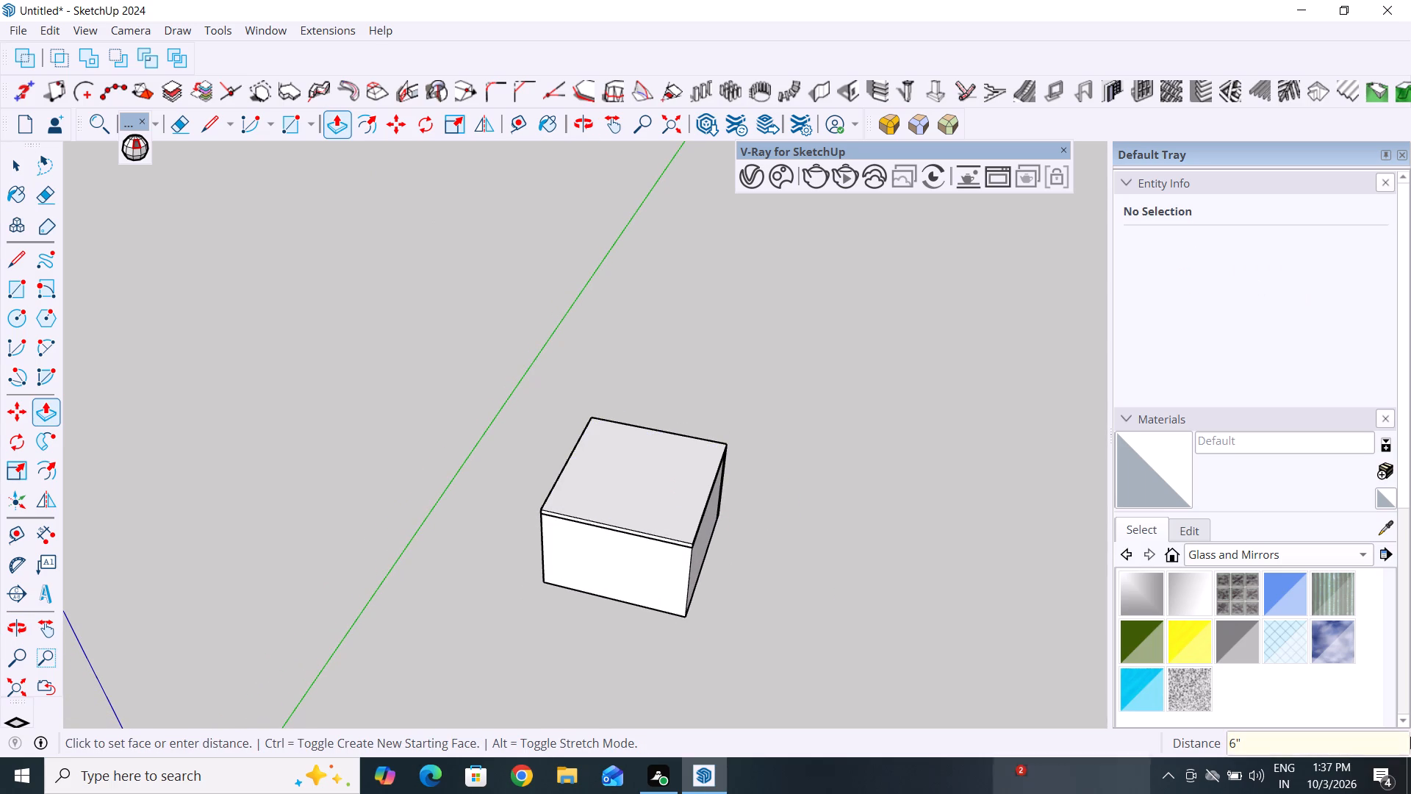
# Select the entire 6" slab on top of the walls and make it a group.
pyautogui.click(13, 158)
pyautogui.tripleClick(636, 523)
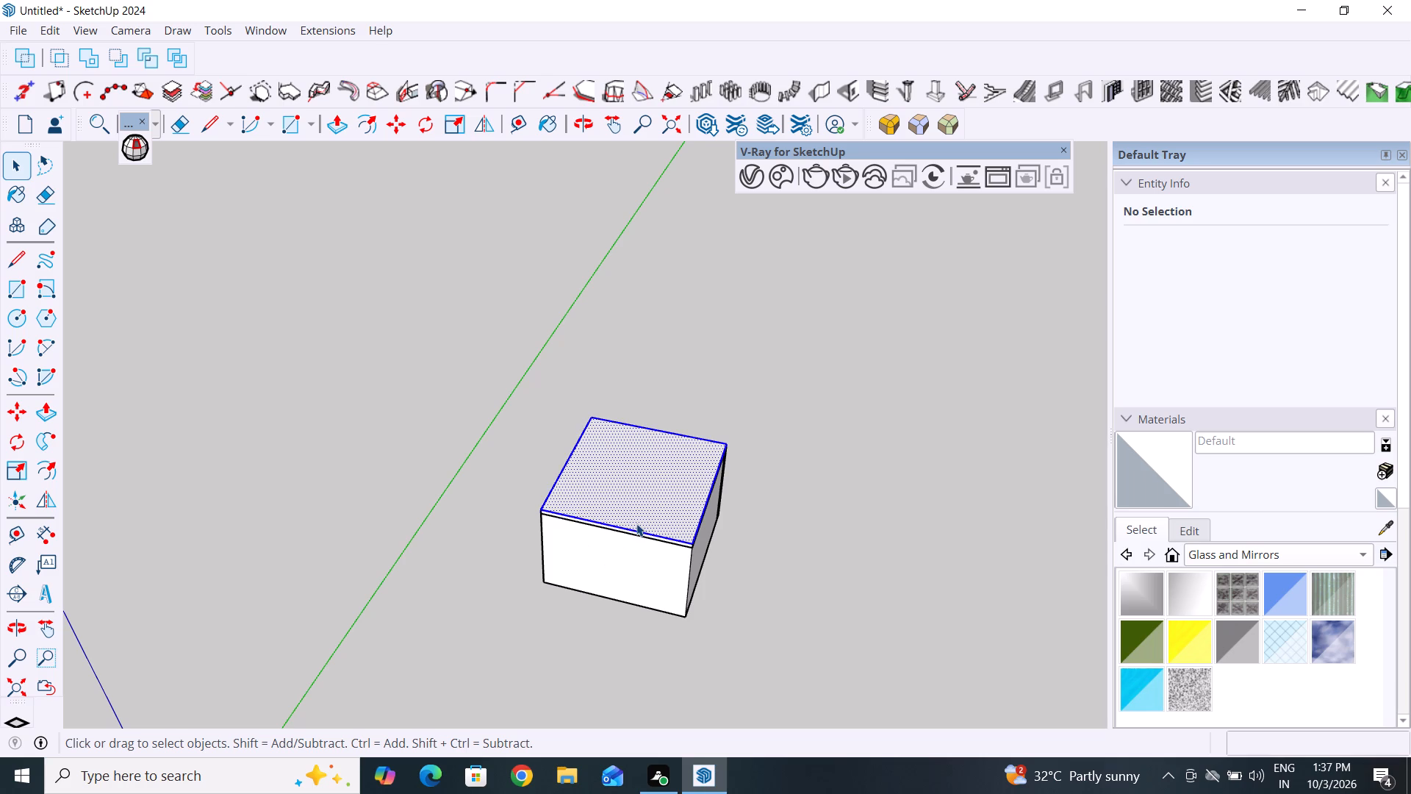
pyautogui.rightClick(636, 523)
pyautogui.click(703, 220)
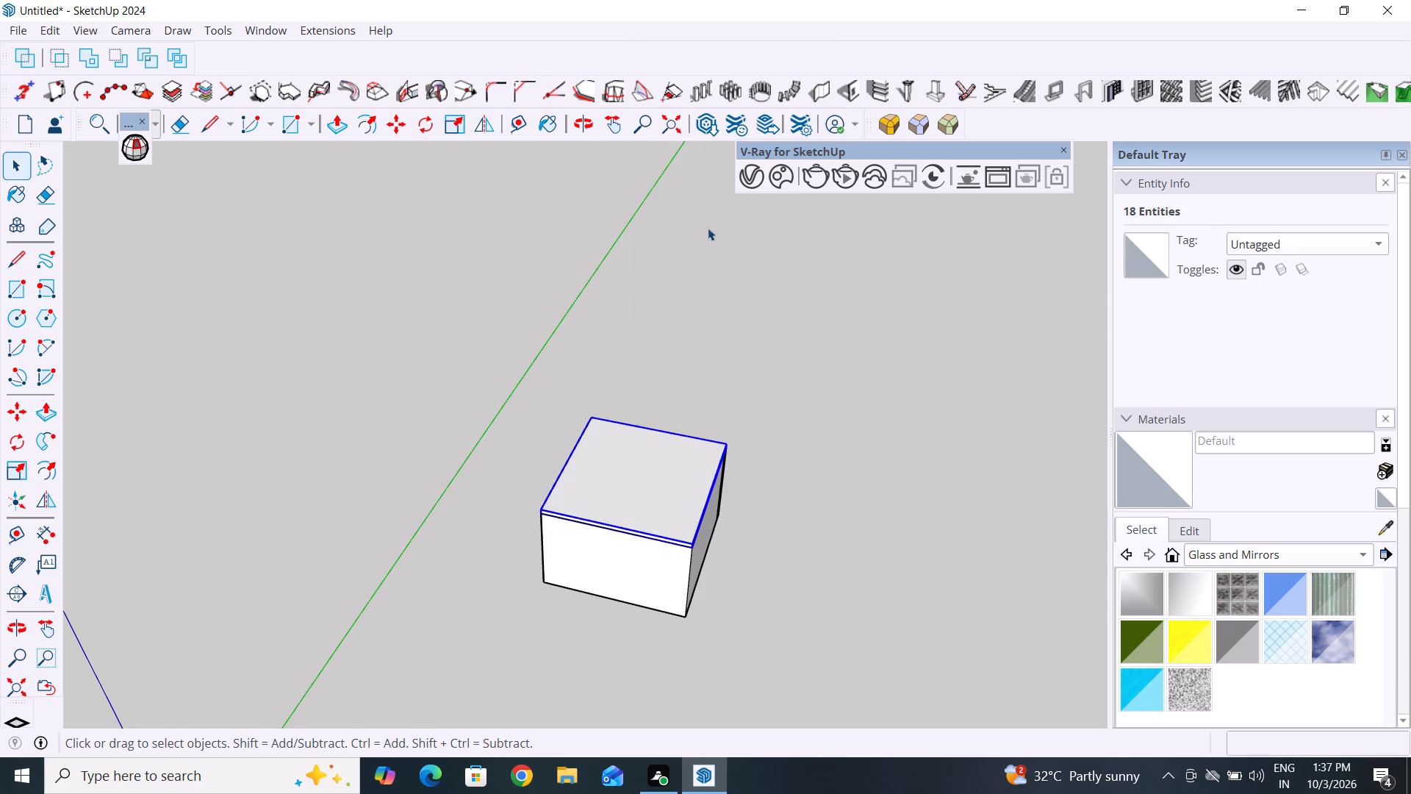
# Move the grouped slab down 10' 6" from the wall tops so its top corner meets the walls' bottom corner.
pyautogui.moveTo(644, 608); pyautogui.dragTo(747, 560, button='middle')
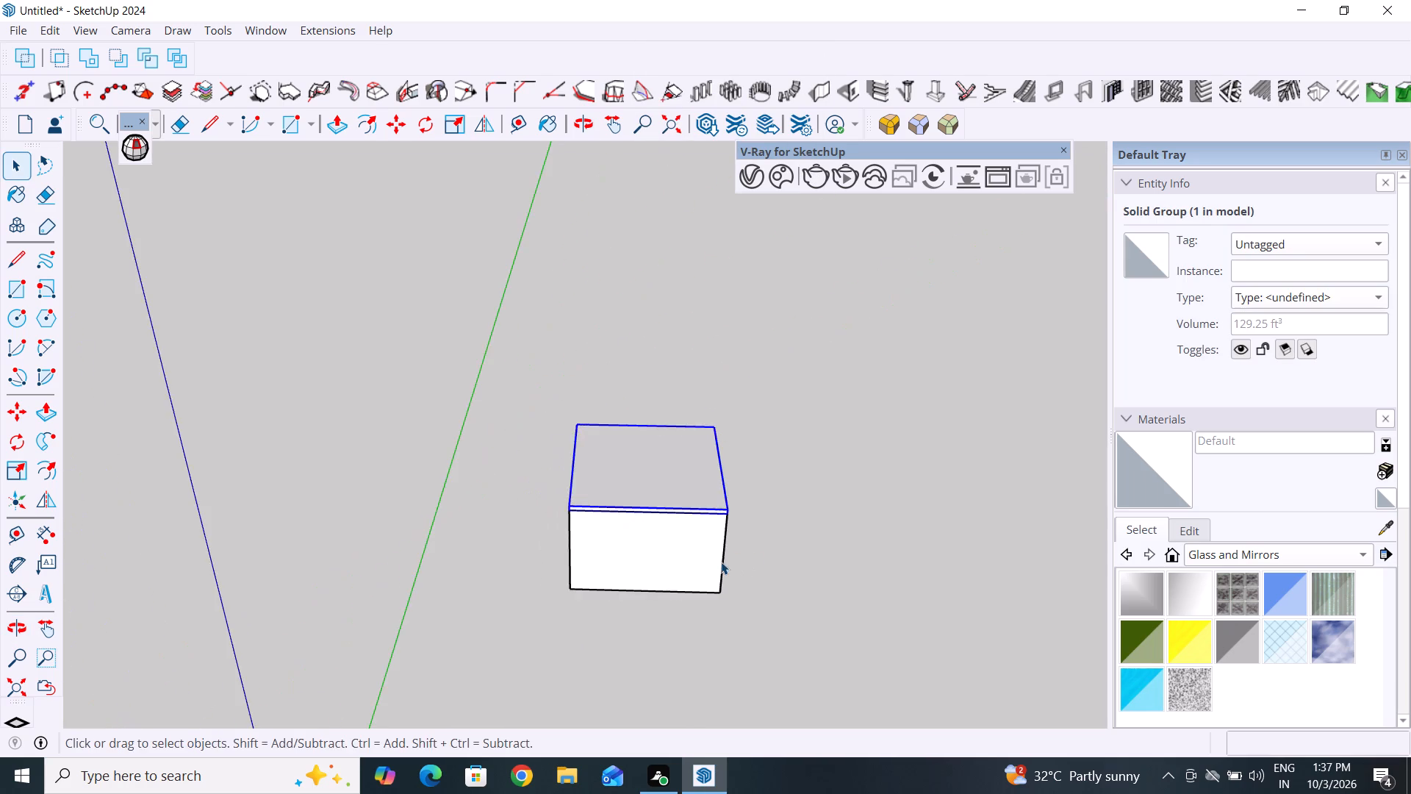
pyautogui.scroll(3, 721, 562)
pyautogui.scroll(1, 661, 603)
pyautogui.moveTo(660, 604); pyautogui.dragTo(761, 601, button='middle')
pyautogui.moveTo(481, 623); pyautogui.dragTo(544, 618, button='middle')
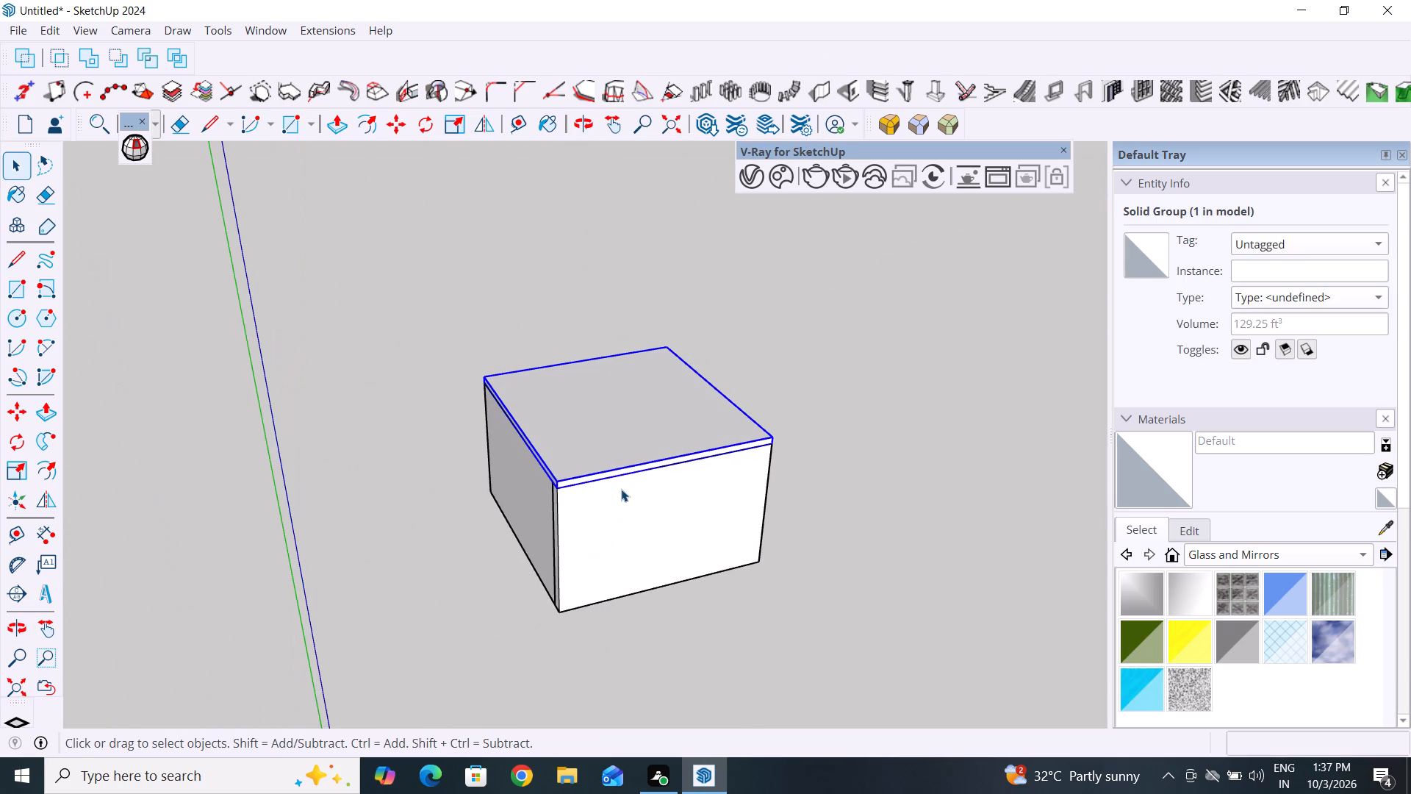
pyautogui.press('m')
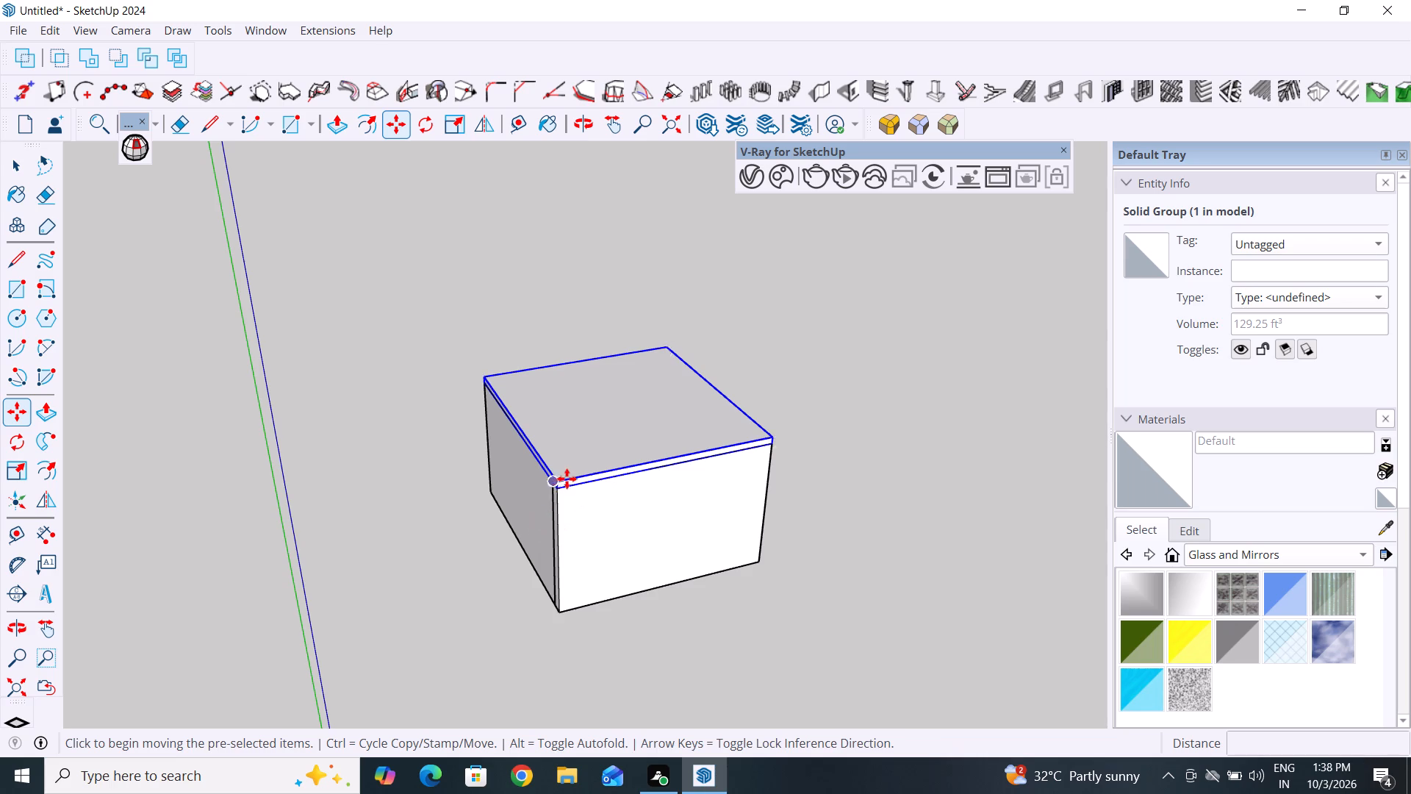
pyautogui.scroll(4, 567, 478)
pyautogui.scroll(-5, 623, 448)
pyautogui.scroll(4, 561, 682)
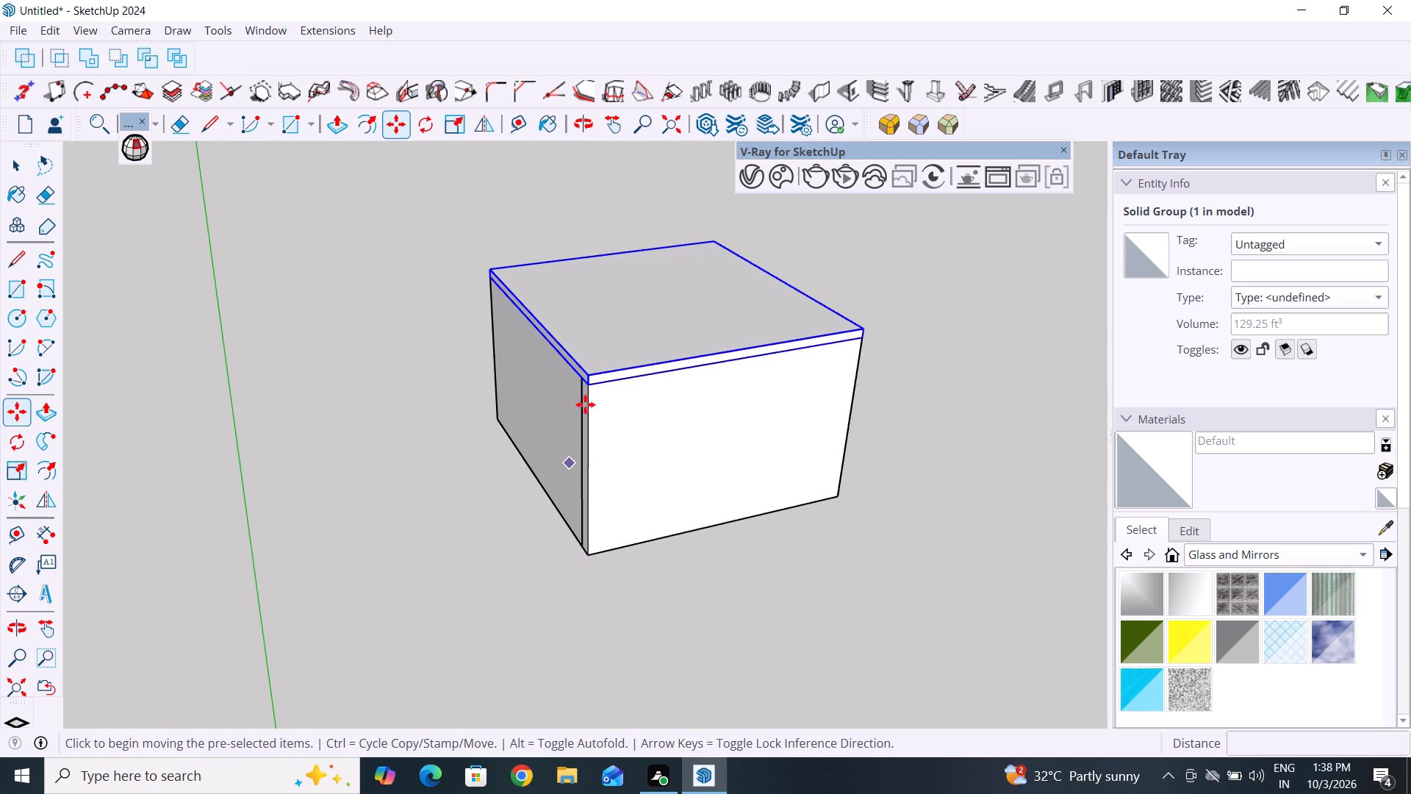
pyautogui.scroll(4, 595, 382)
pyautogui.click(583, 367)
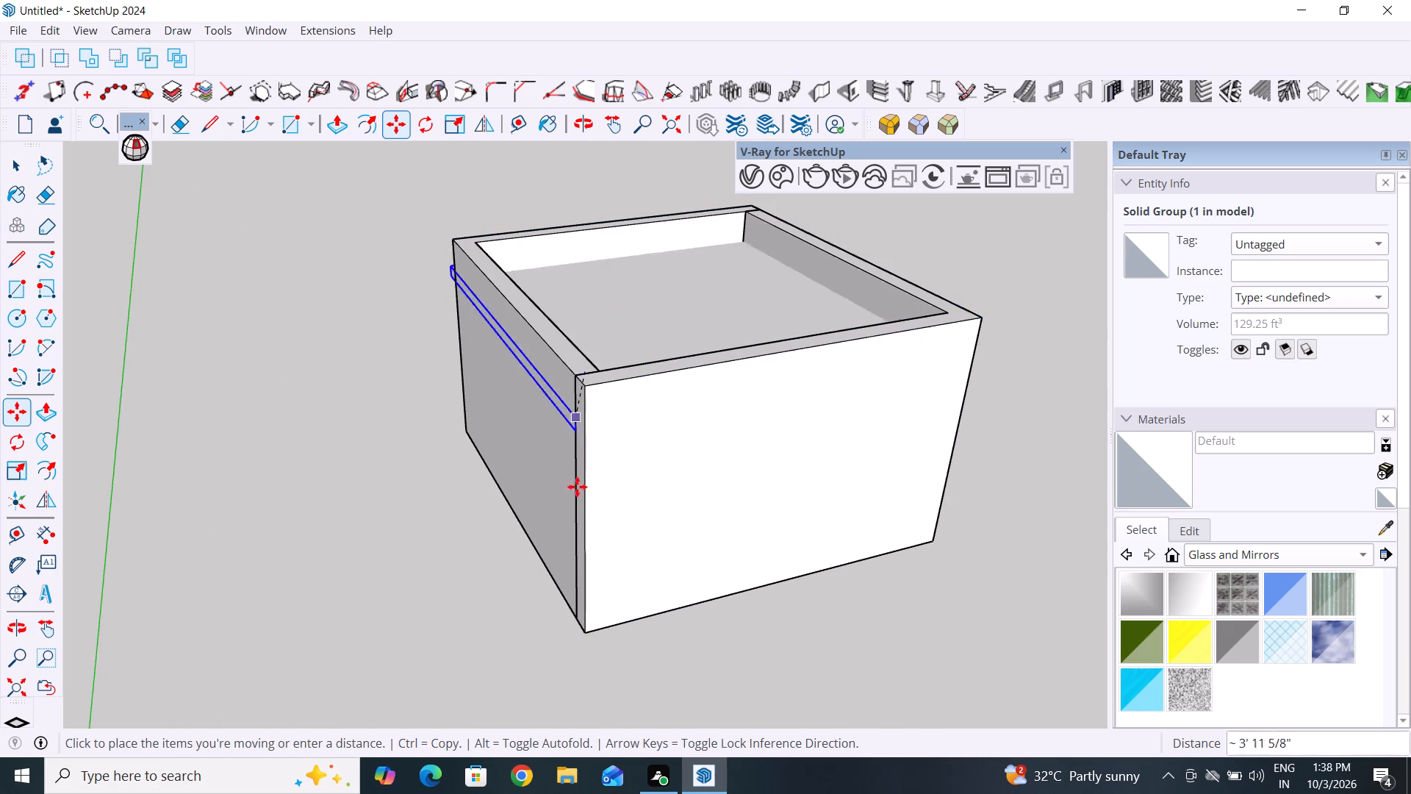
pyautogui.click(585, 628)
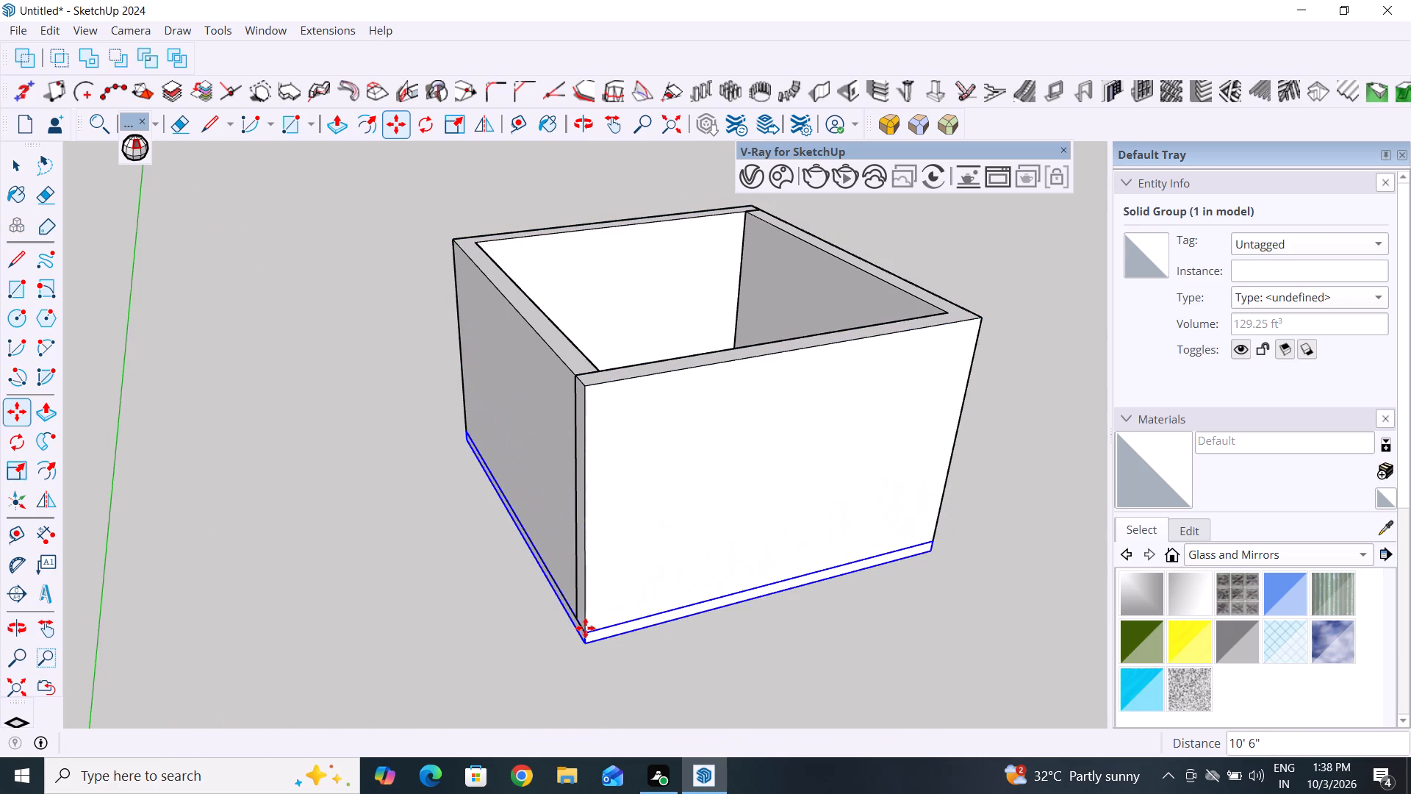
pyautogui.click(24, 174)
pyautogui.click(246, 440)
# Hide the front L-shaped wall group, leaving the back L-shaped wall and the floor slab in view.
pyautogui.scroll(-3, 385, 565)
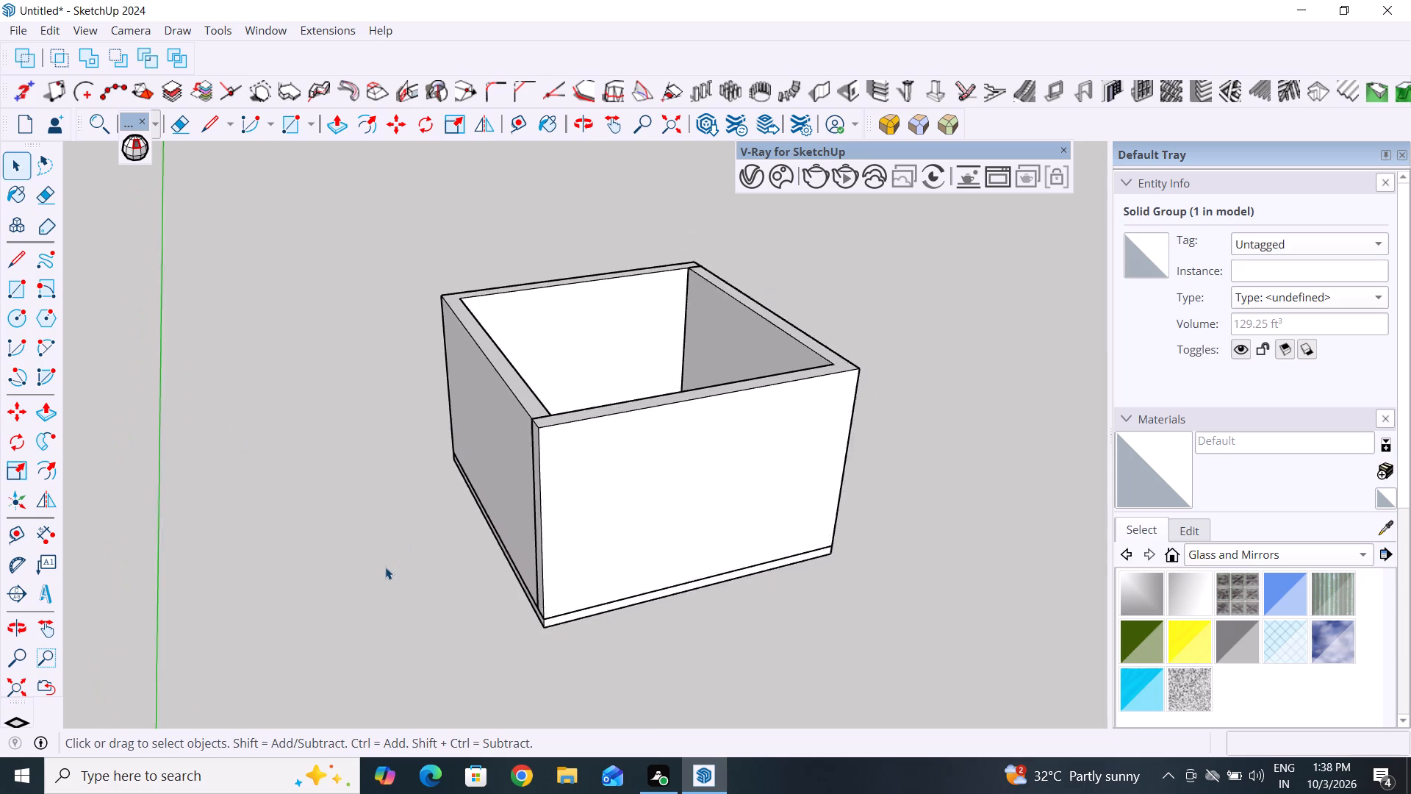
pyautogui.scroll(-7, 385, 567)
pyautogui.moveTo(478, 612); pyautogui.dragTo(399, 699, button='middle')
pyautogui.click(519, 490)
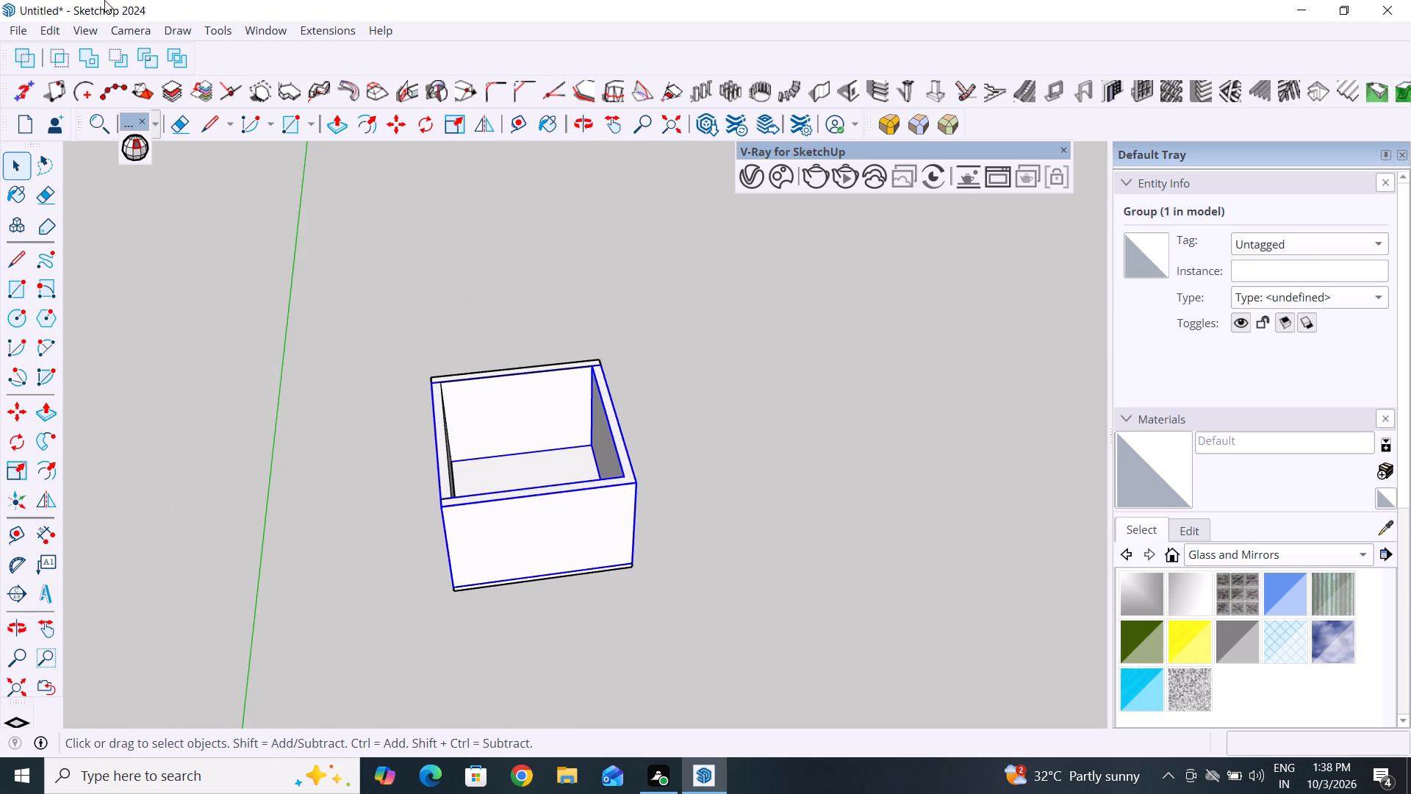
pyautogui.click(105, 0)
pyautogui.click(779, 468)
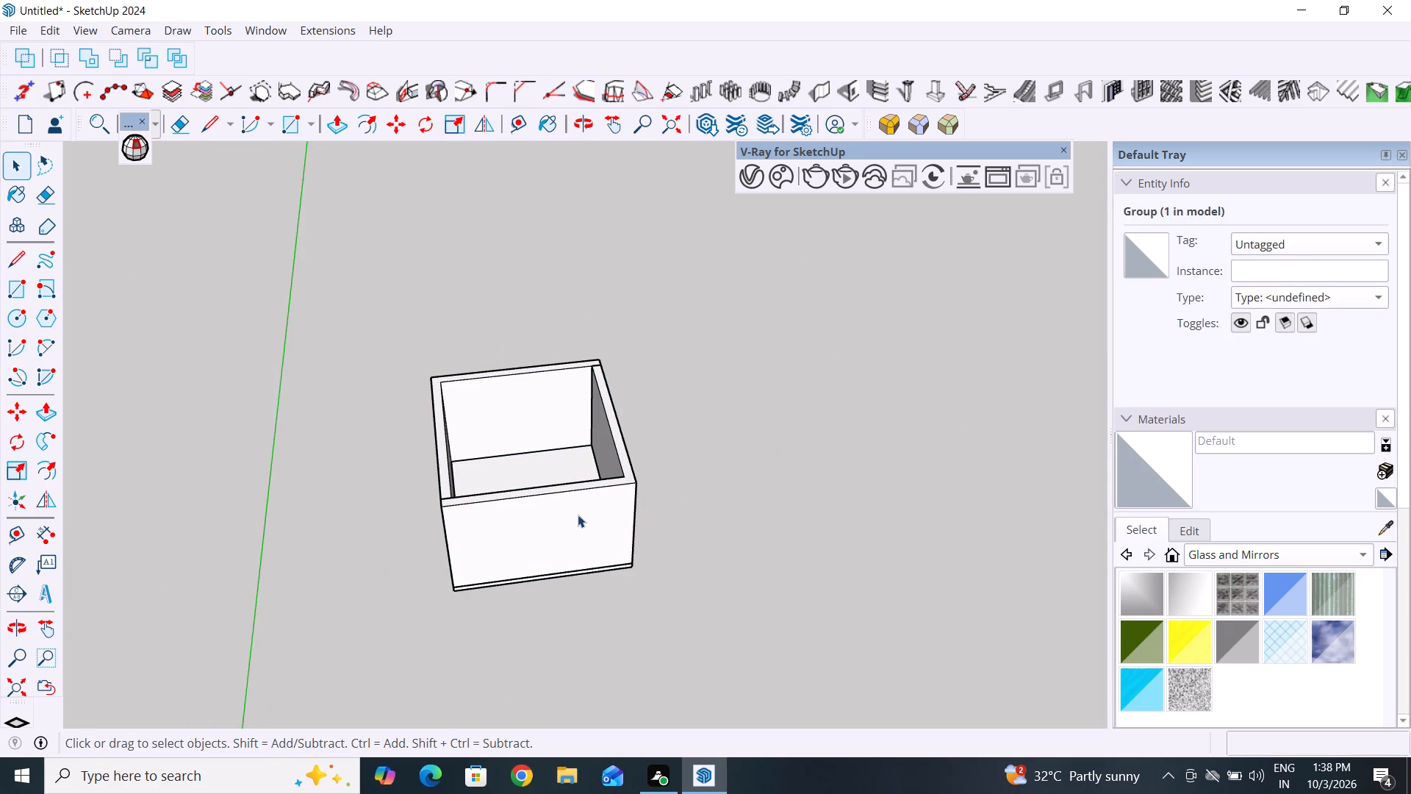
pyautogui.click(578, 515)
pyautogui.rightClick(578, 515)
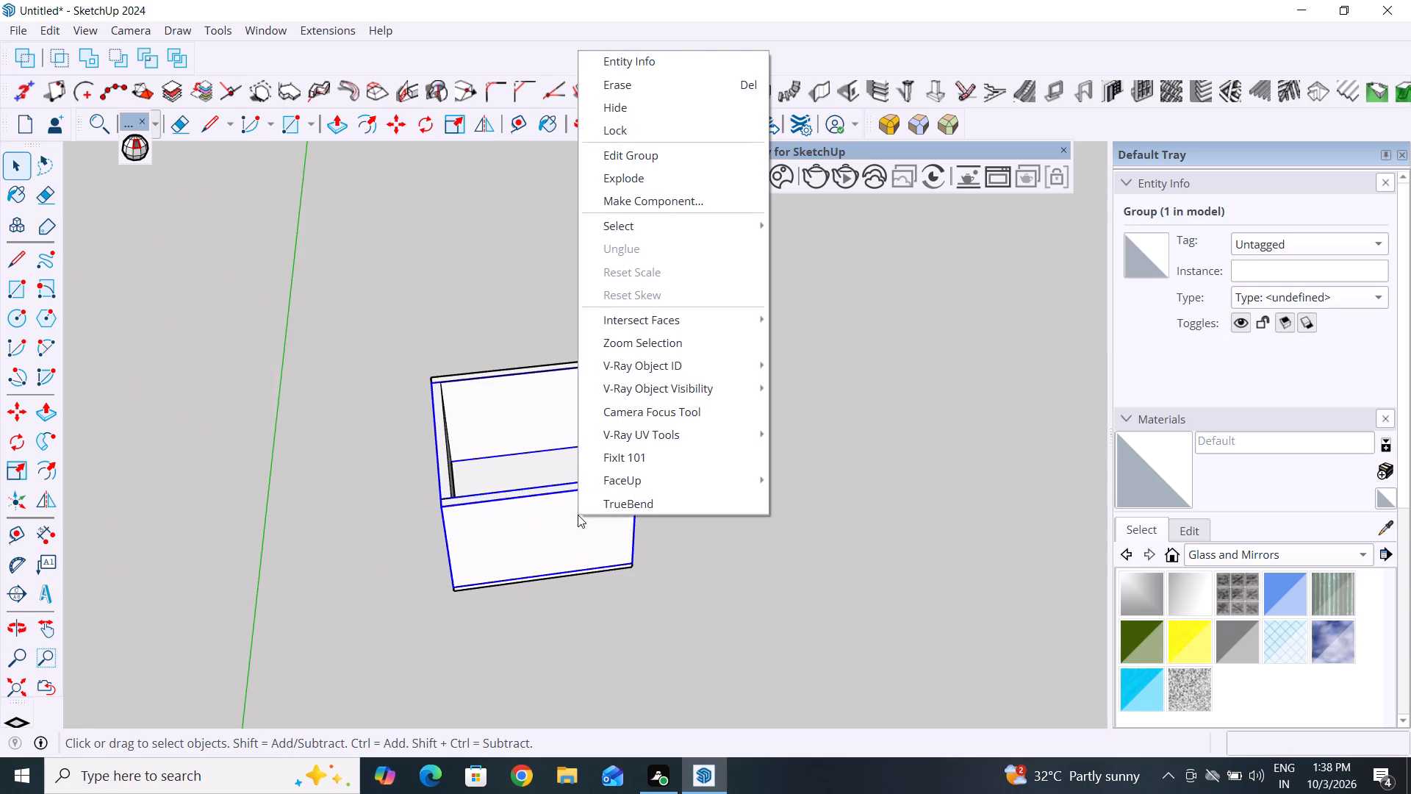
pyautogui.click(664, 112)
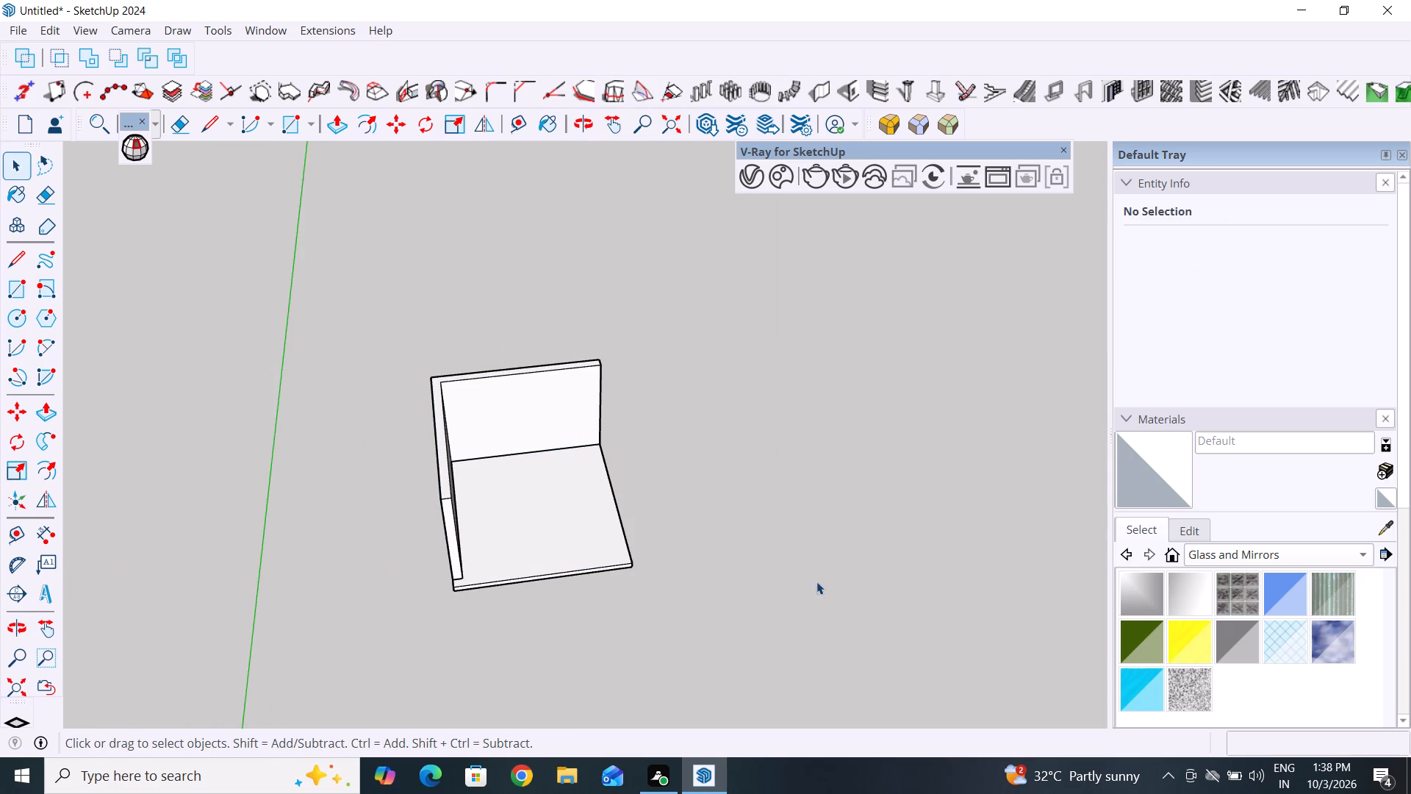
# Copy the floor slab group to an empty spot beside the room, about 42' 4" away.
pyautogui.moveTo(827, 598); pyautogui.dragTo(725, 620, button='middle')
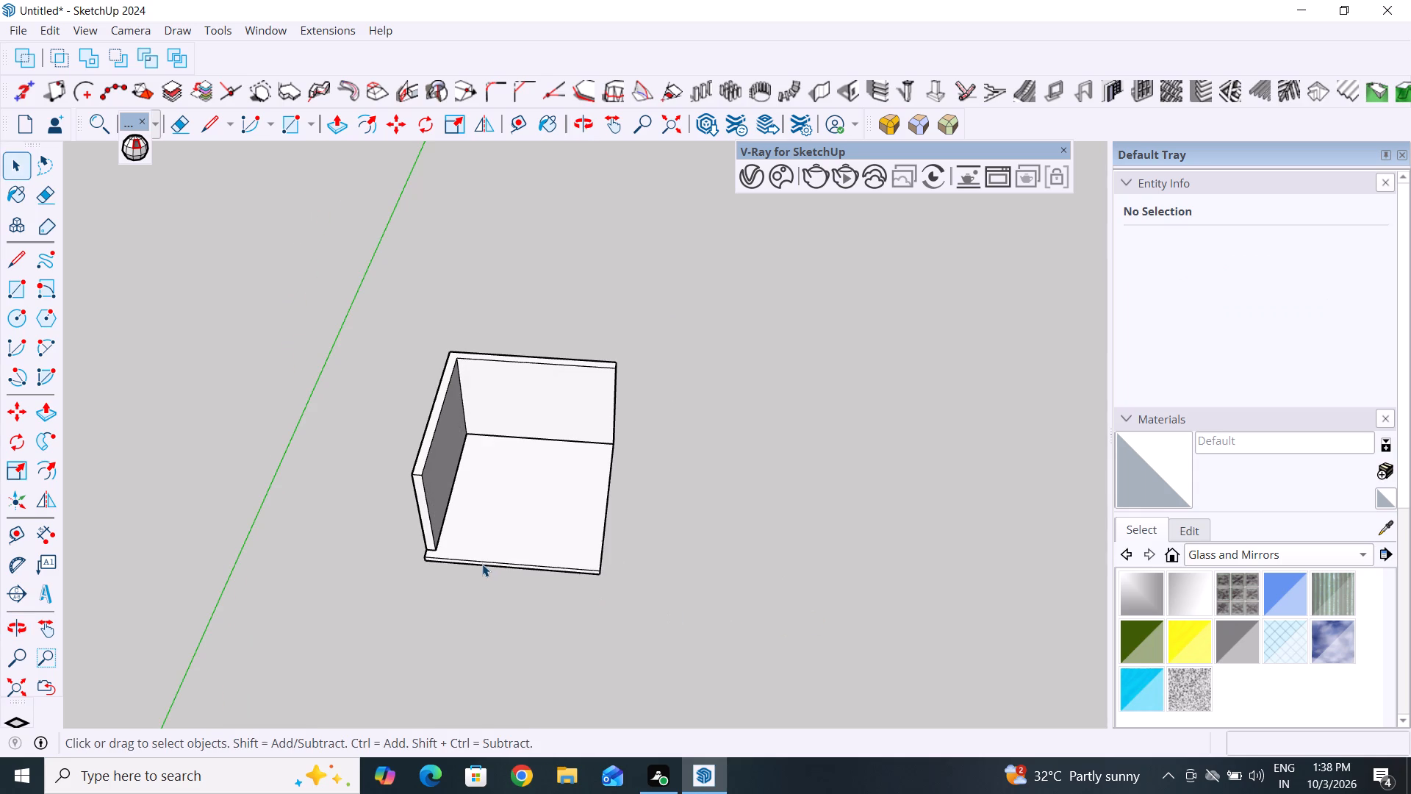
pyautogui.click(481, 563)
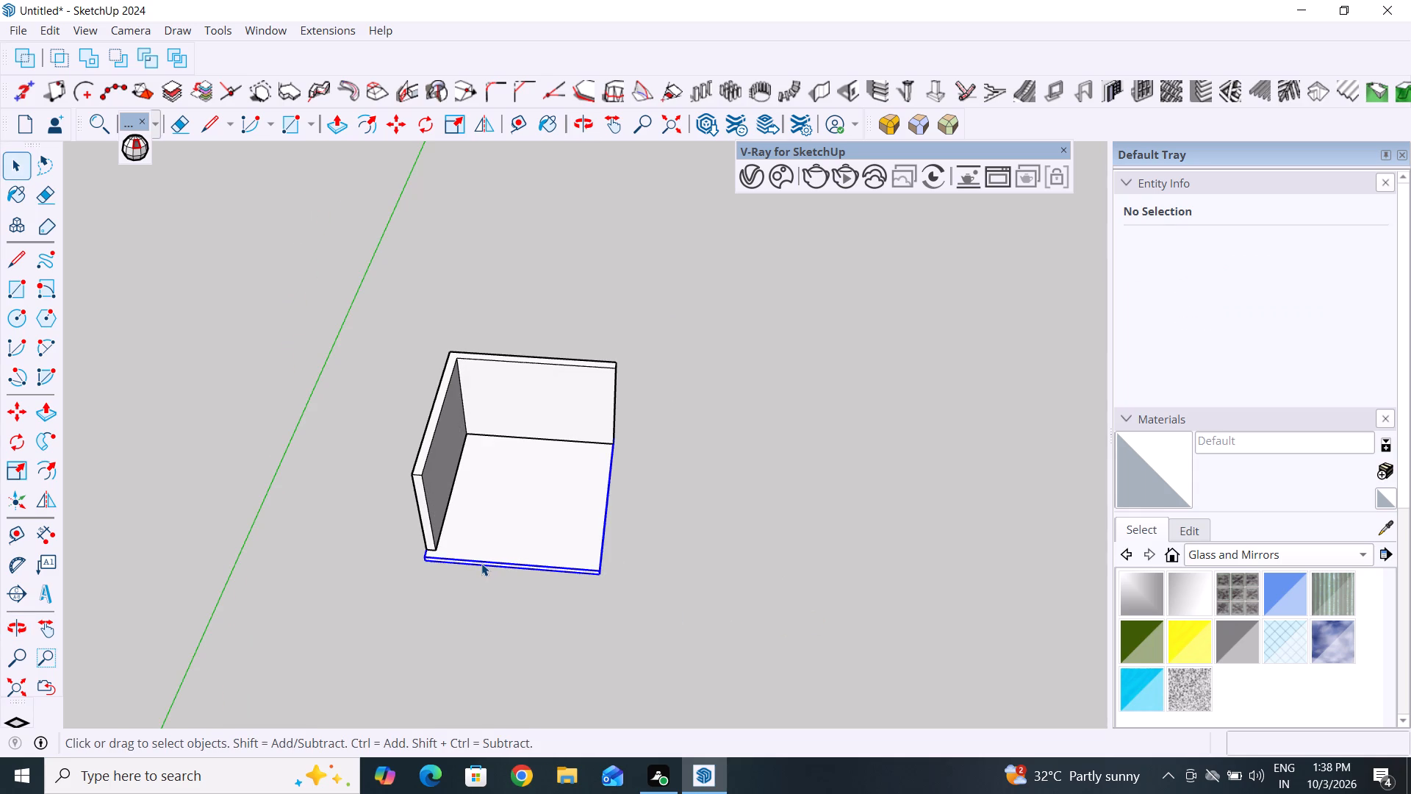
pyautogui.click(481, 563)
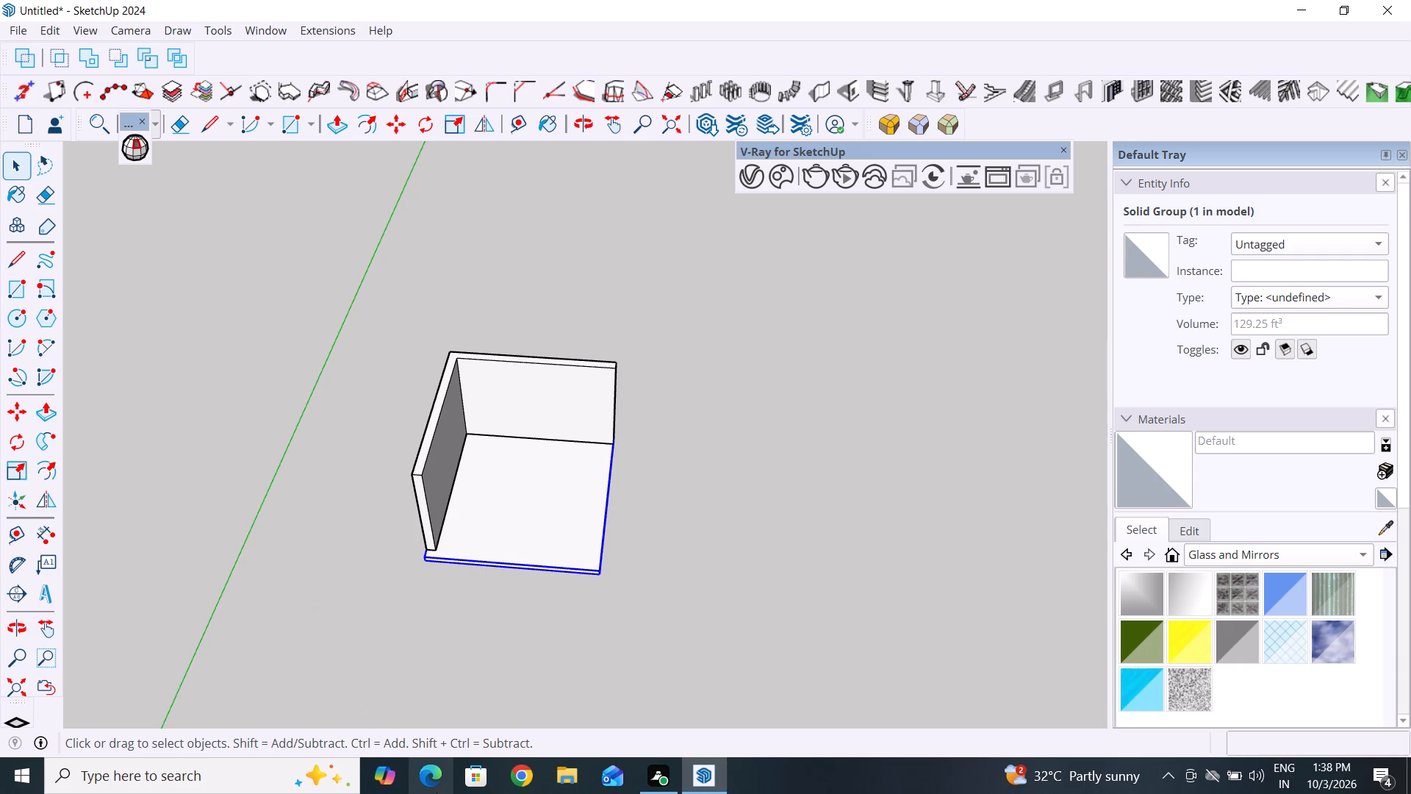
pyautogui.scroll(-3, 462, 509)
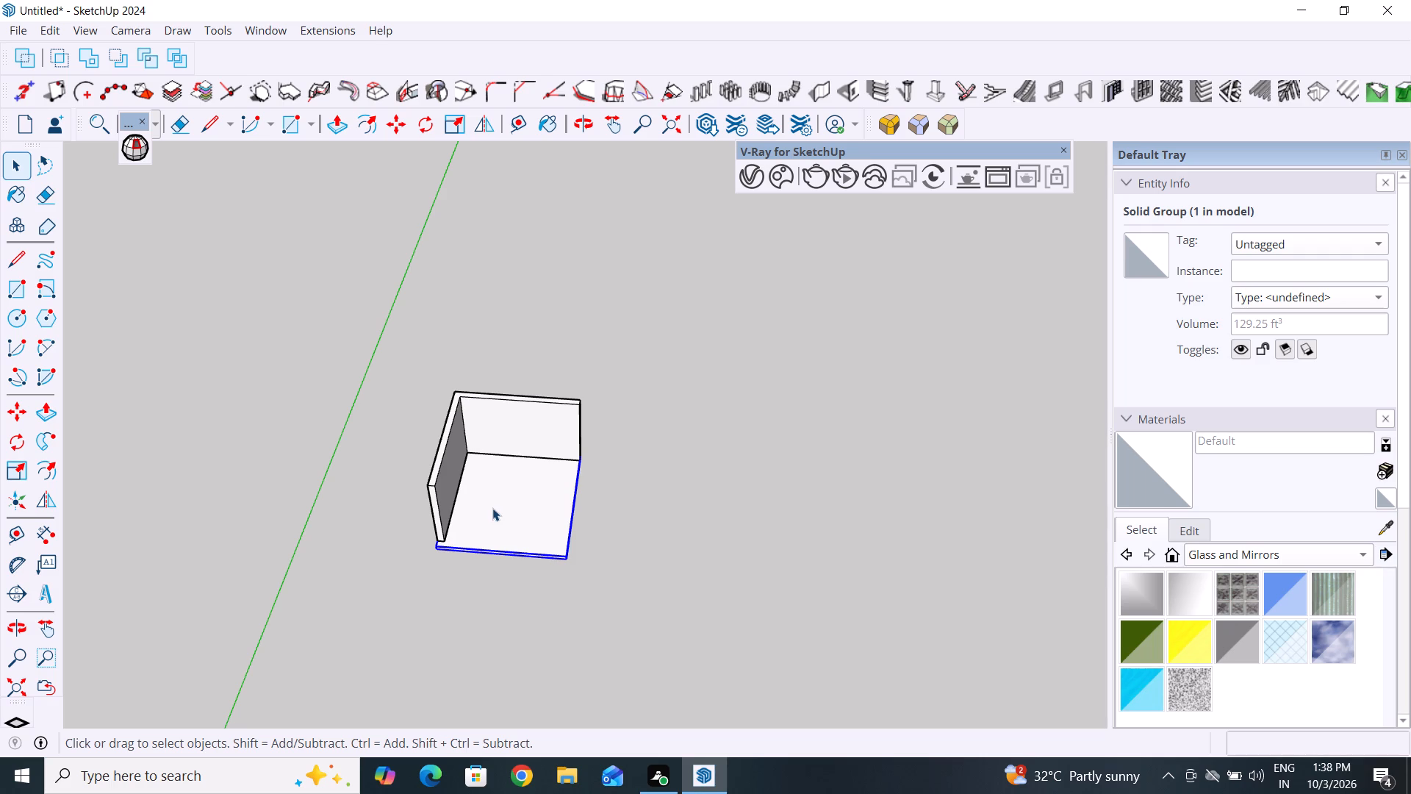
pyautogui.click(535, 512)
pyautogui.press('m')
pyautogui.click(439, 551)
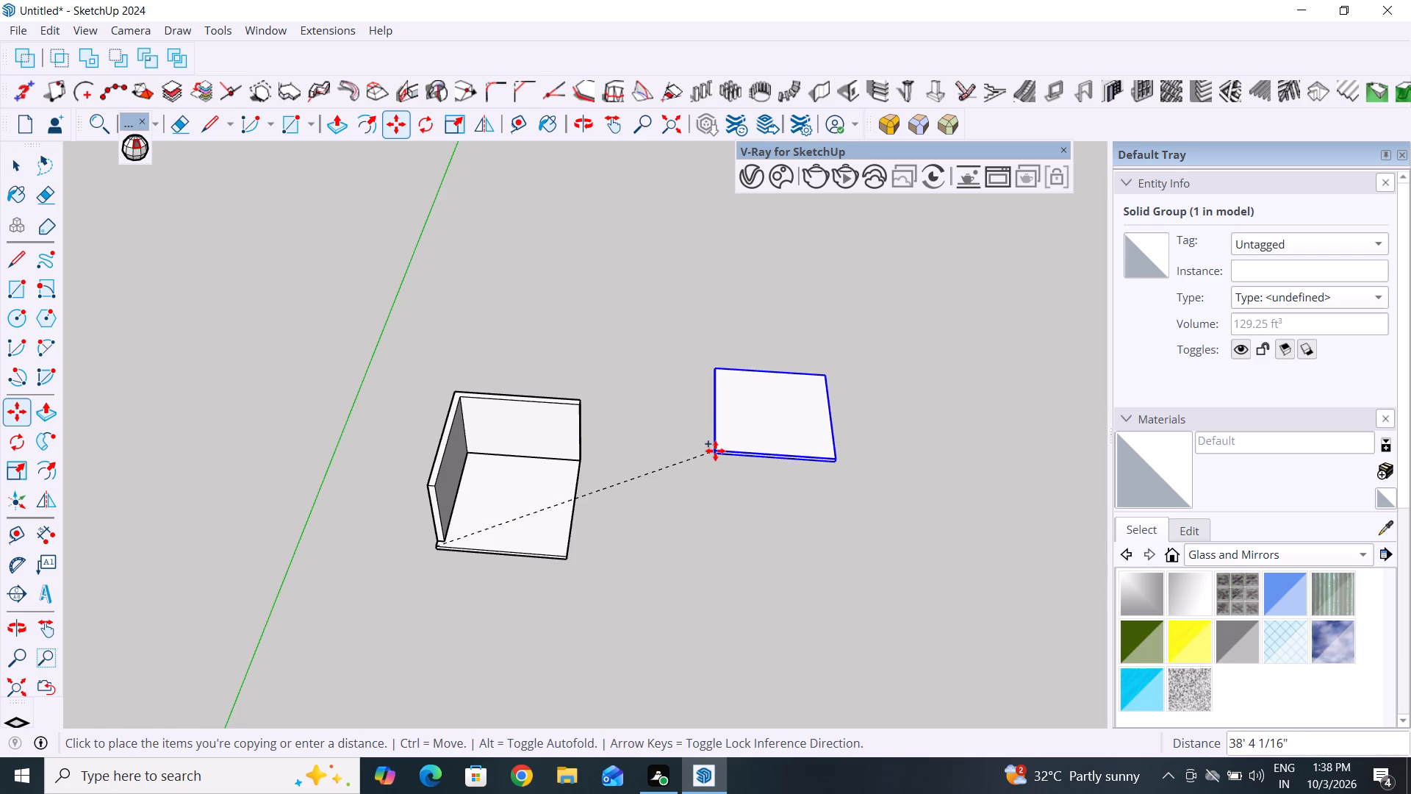
pyautogui.click(734, 432)
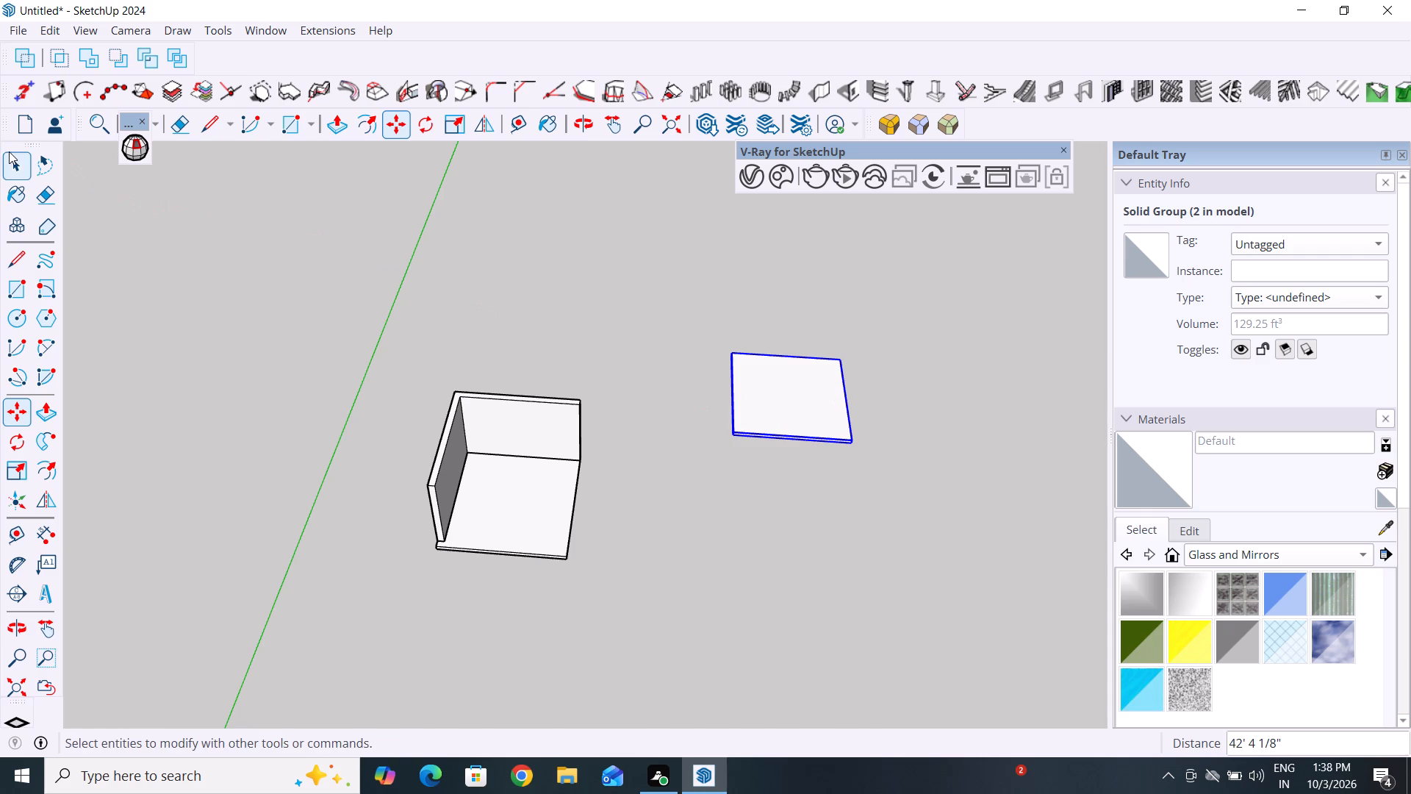
pyautogui.click(9, 151)
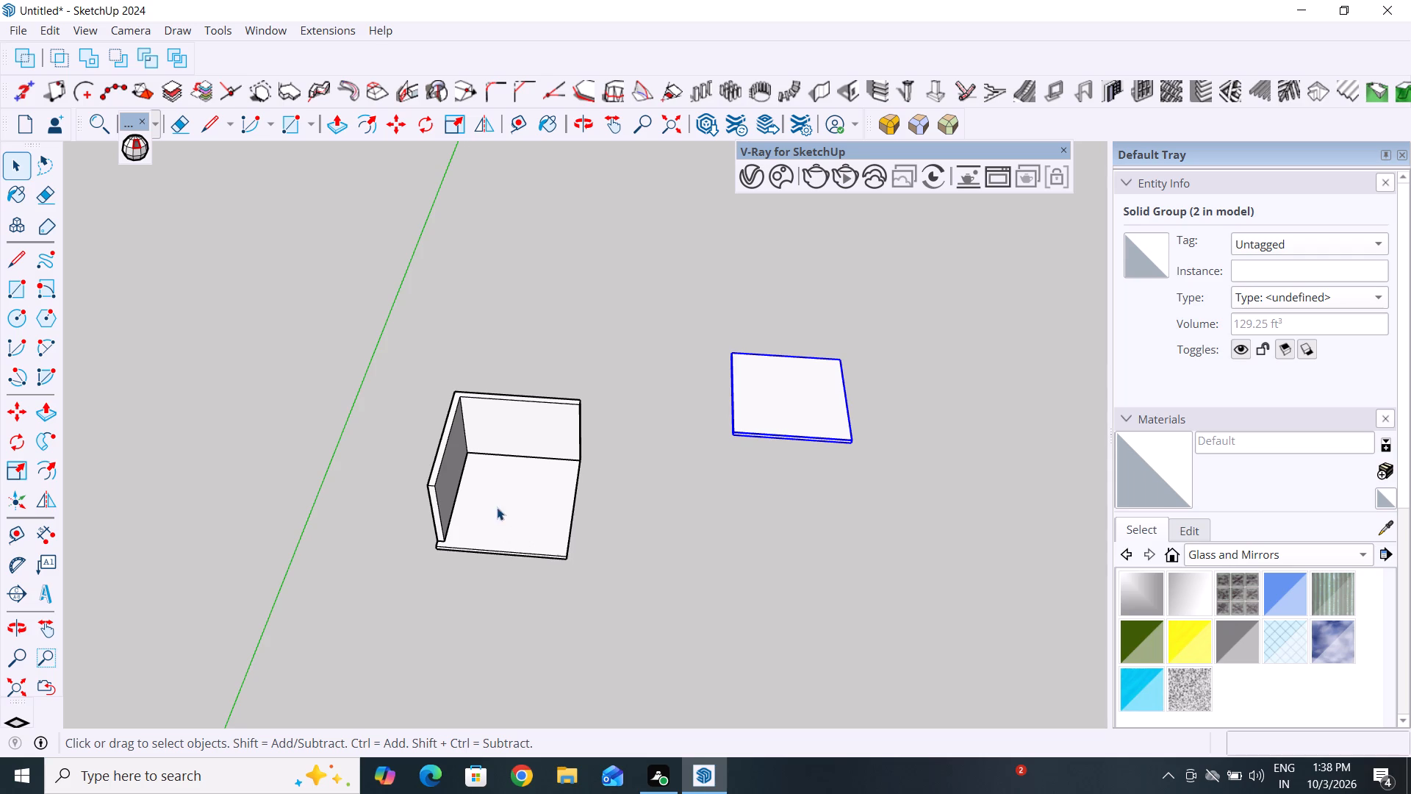
# Explode the floor slab group that sits under the L-shaped wall, and clear the selection.
pyautogui.scroll(2, 509, 404)
pyautogui.moveTo(511, 472); pyautogui.dragTo(491, 532, button='middle')
pyautogui.scroll(1, 491, 532)
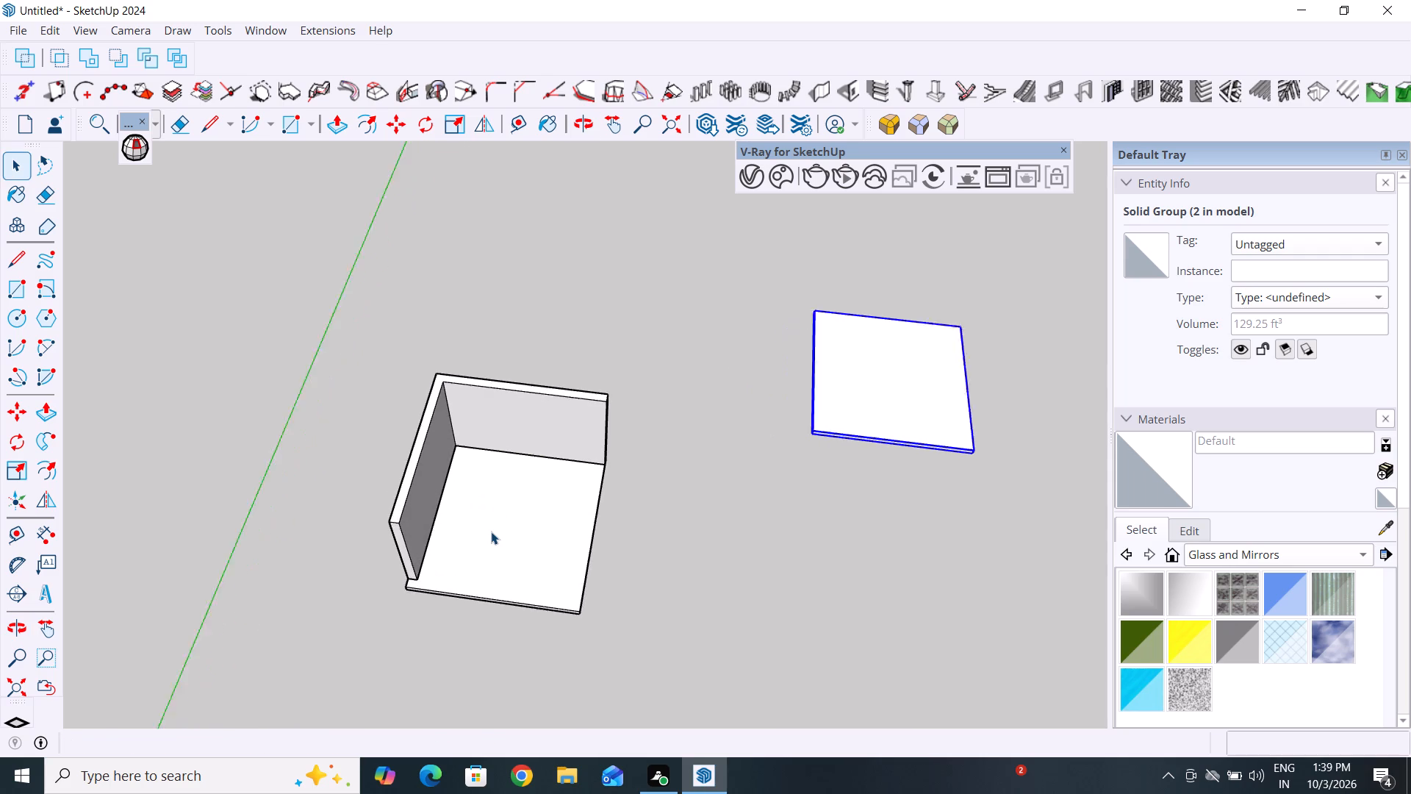
pyautogui.scroll(2, 491, 532)
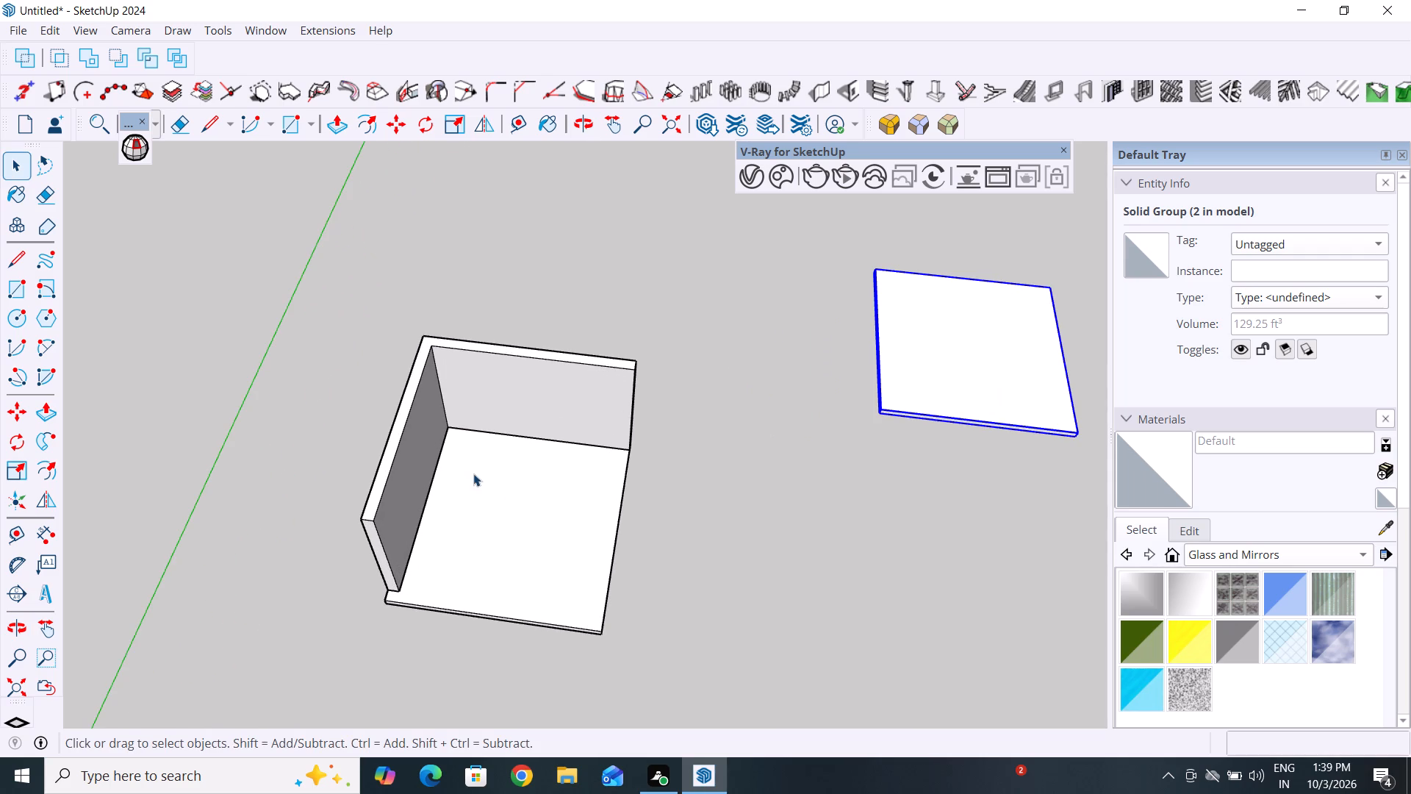
pyautogui.scroll(2, 500, 454)
pyautogui.moveTo(511, 441); pyautogui.dragTo(495, 462, button='middle')
pyautogui.click(498, 577)
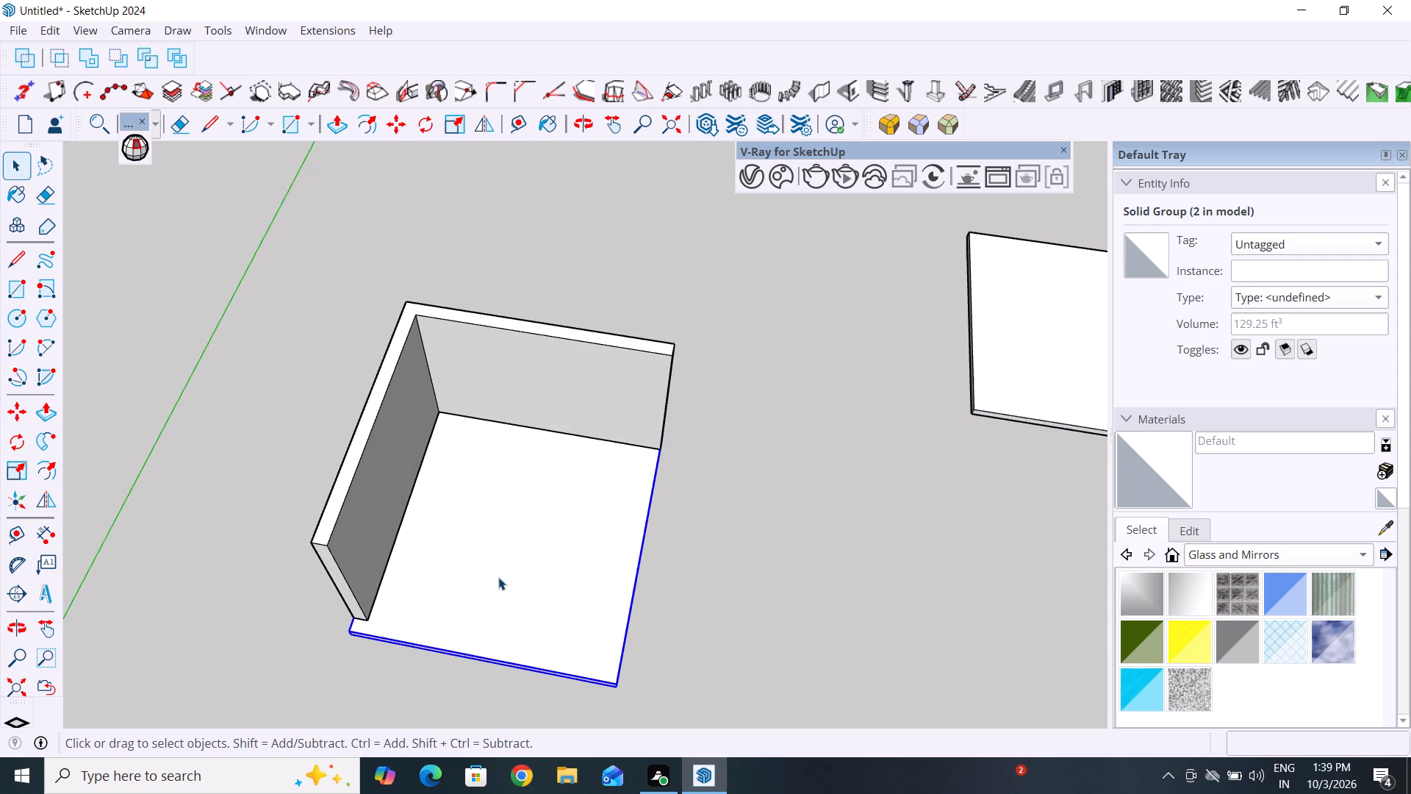
pyautogui.rightClick(498, 577)
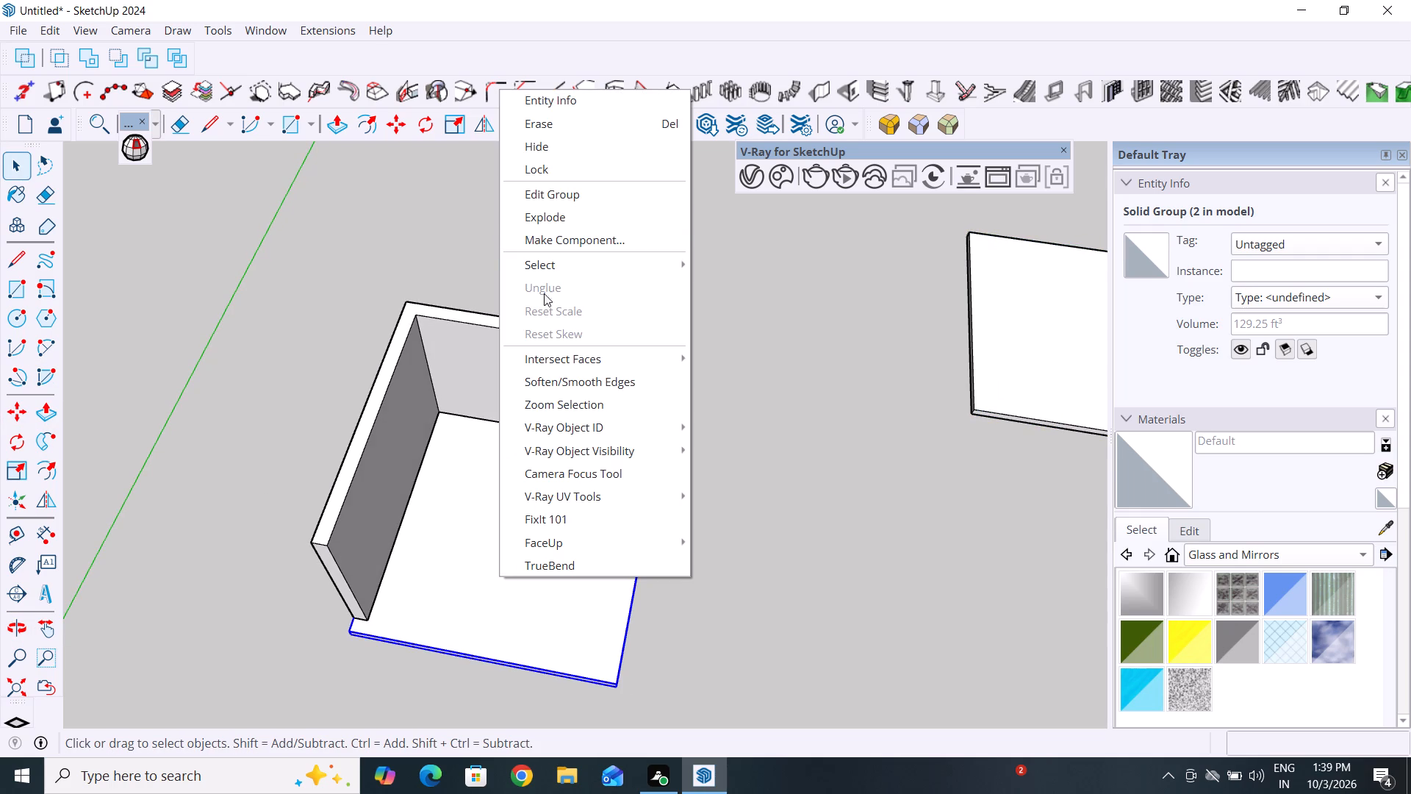
pyautogui.click(573, 226)
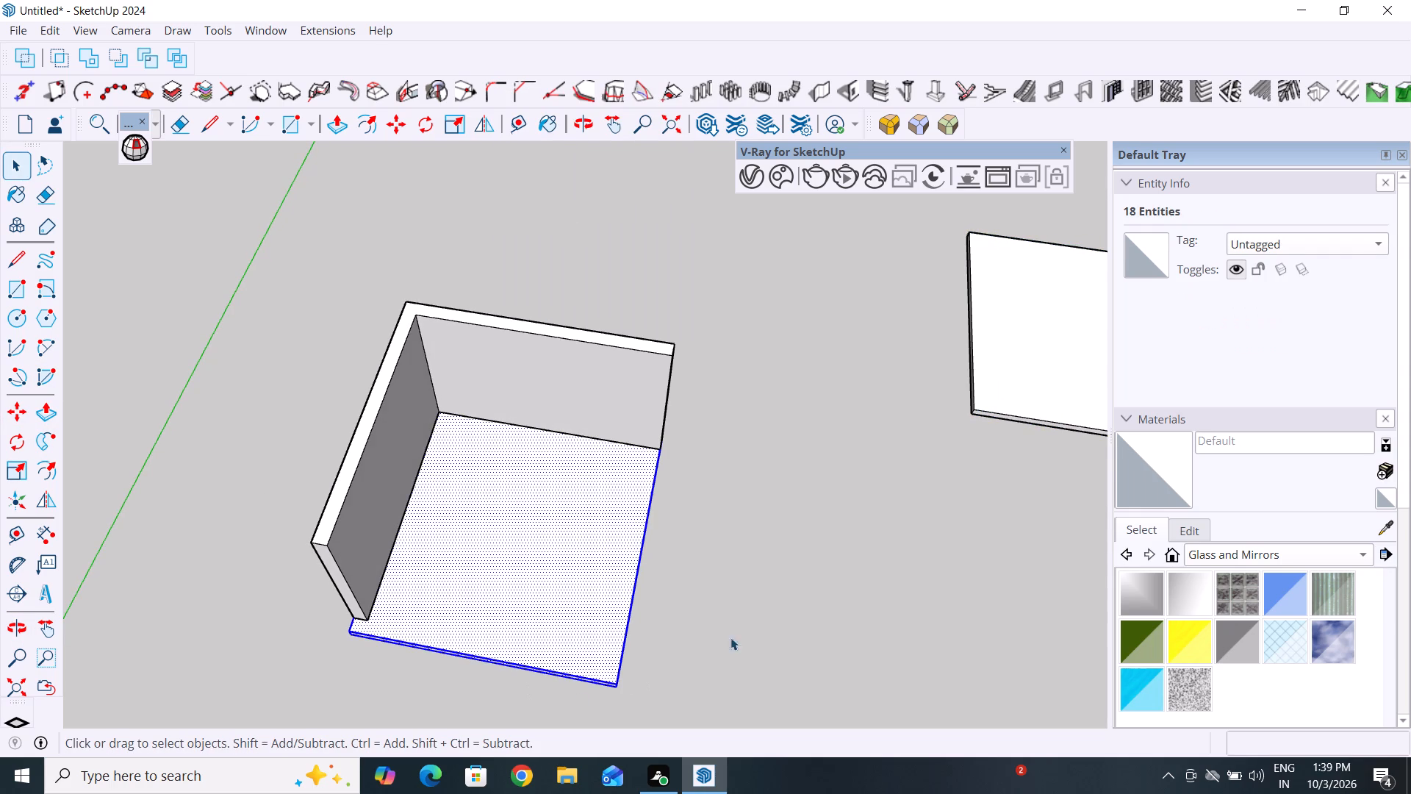
pyautogui.click(745, 629)
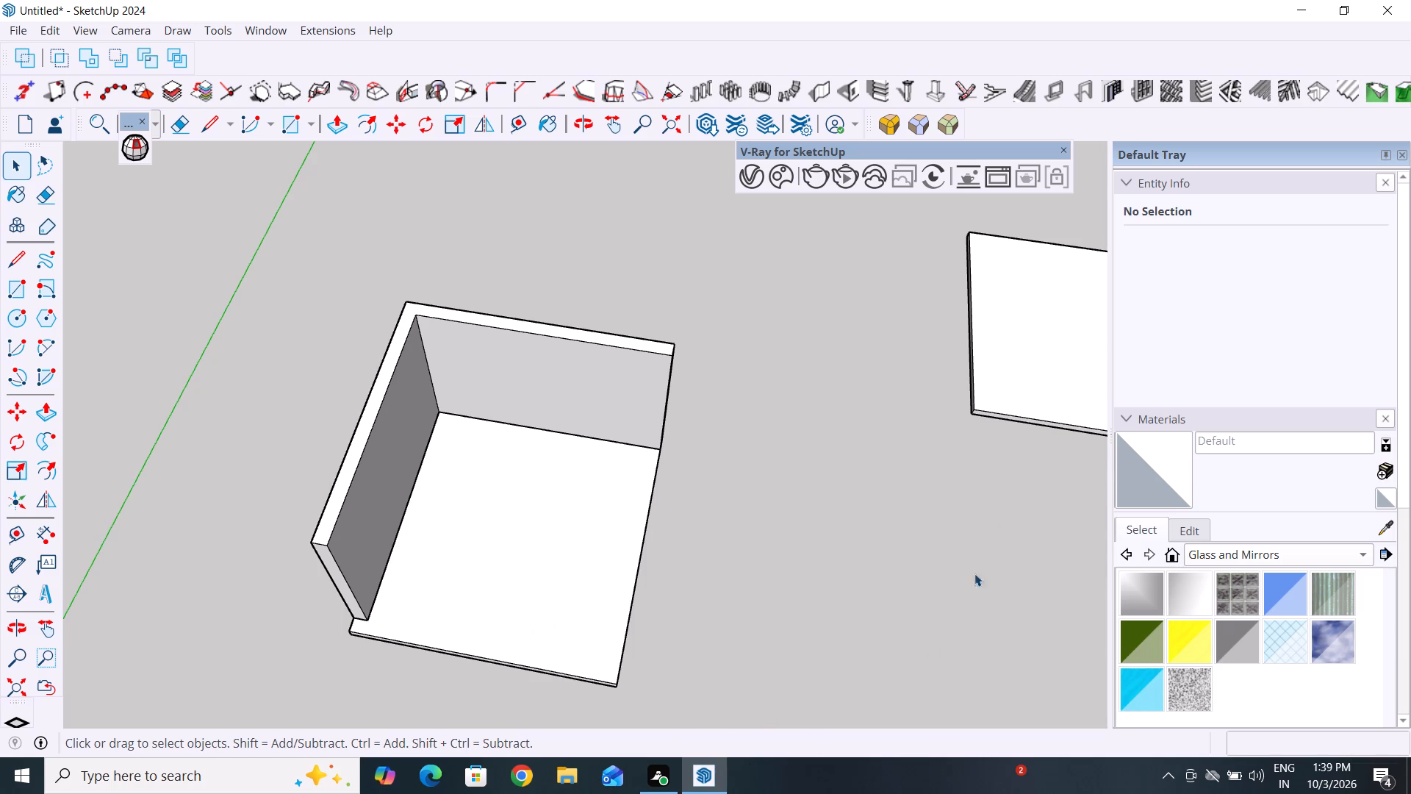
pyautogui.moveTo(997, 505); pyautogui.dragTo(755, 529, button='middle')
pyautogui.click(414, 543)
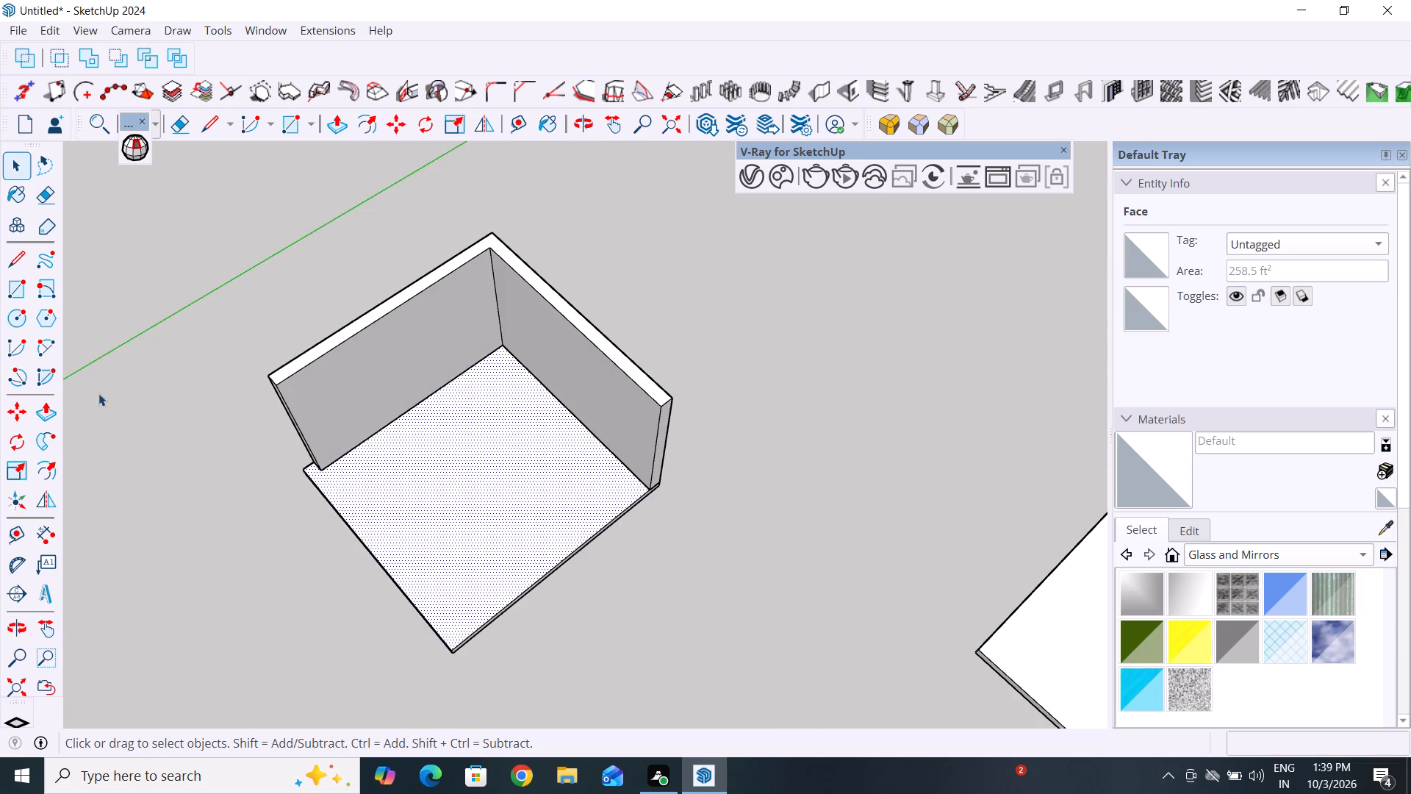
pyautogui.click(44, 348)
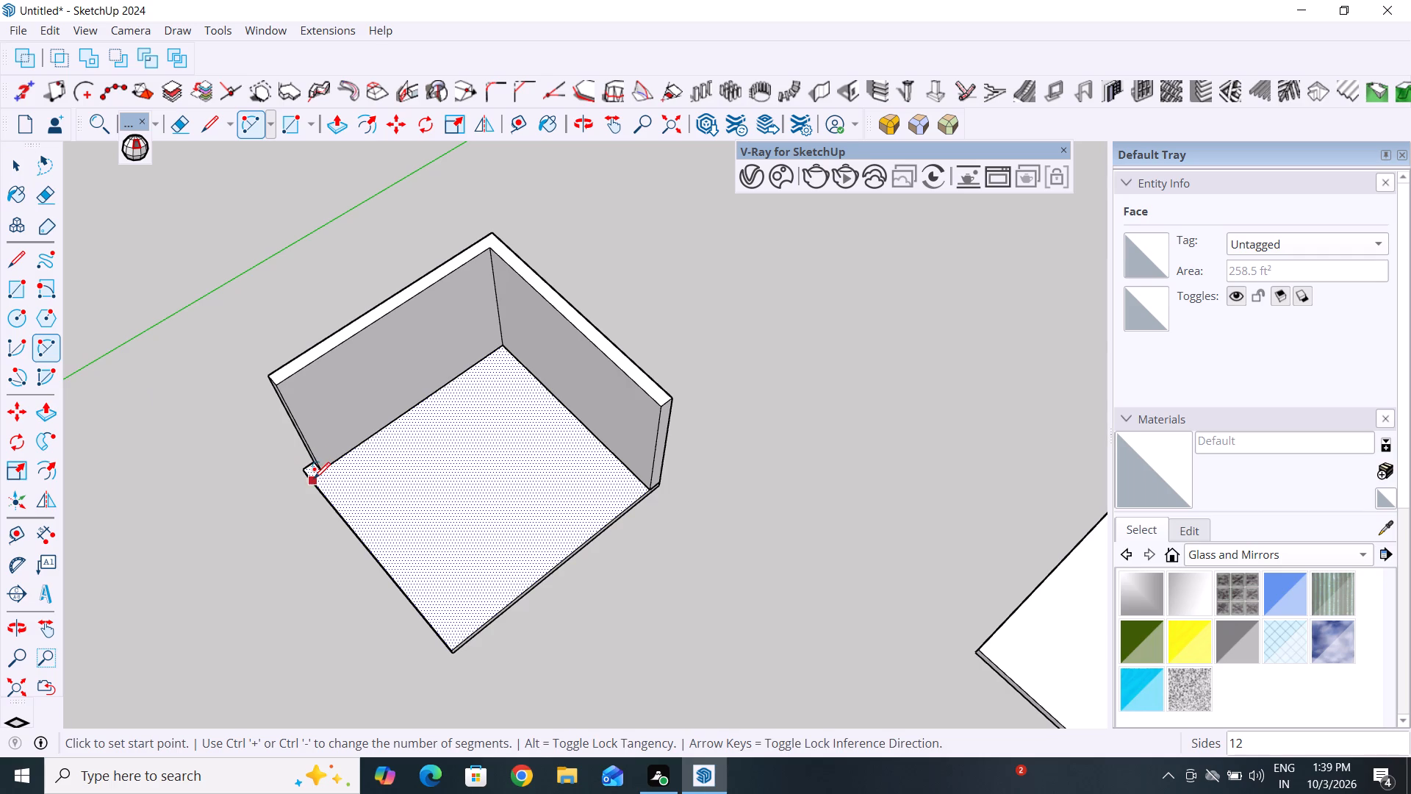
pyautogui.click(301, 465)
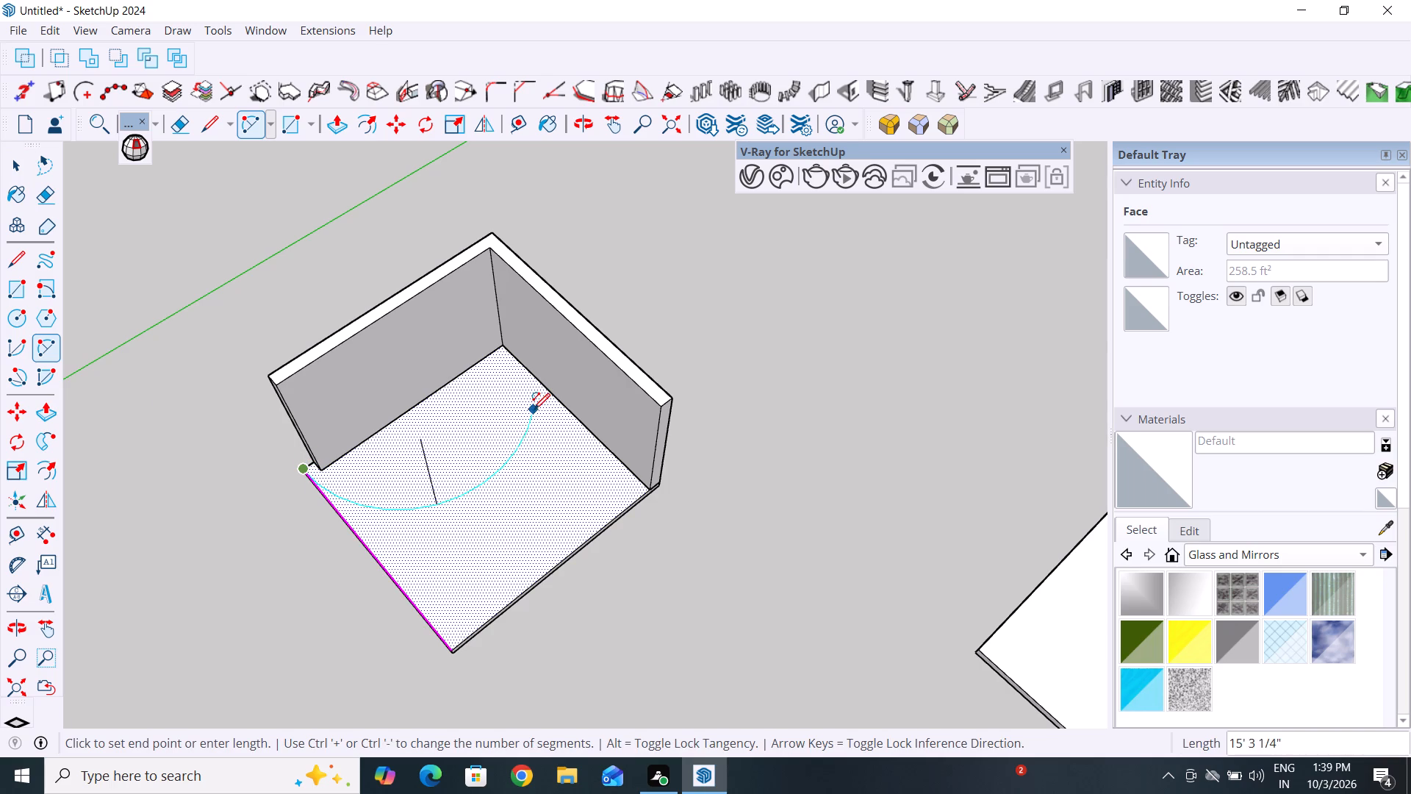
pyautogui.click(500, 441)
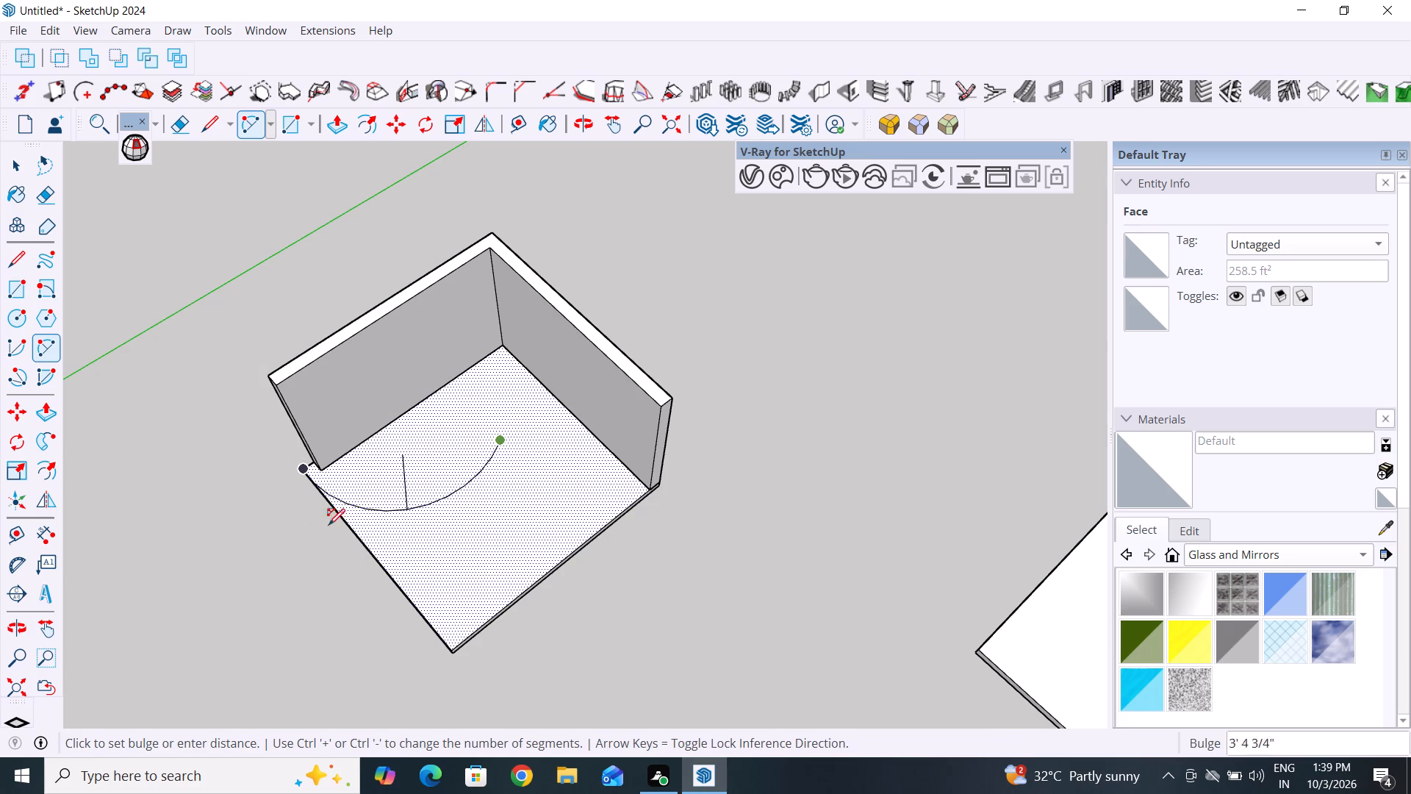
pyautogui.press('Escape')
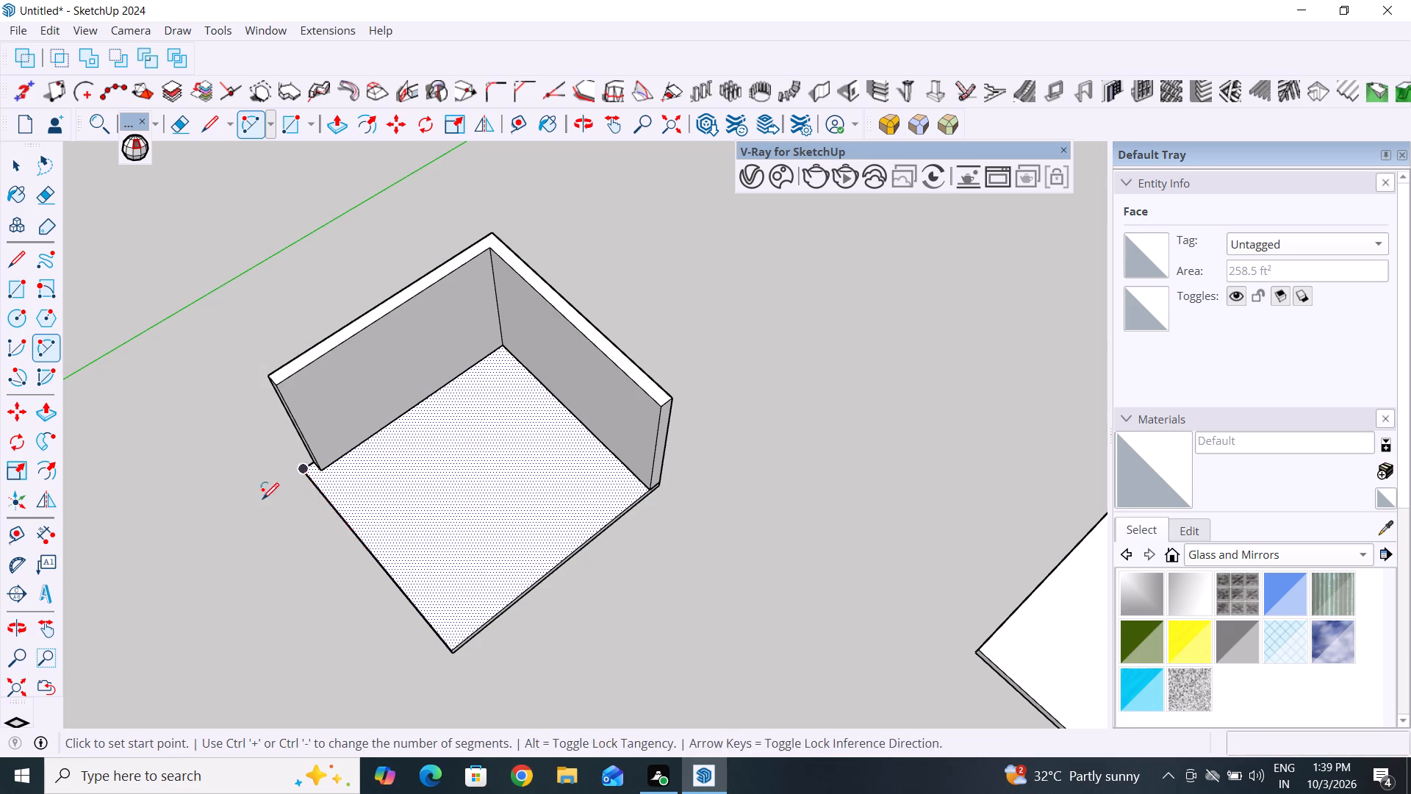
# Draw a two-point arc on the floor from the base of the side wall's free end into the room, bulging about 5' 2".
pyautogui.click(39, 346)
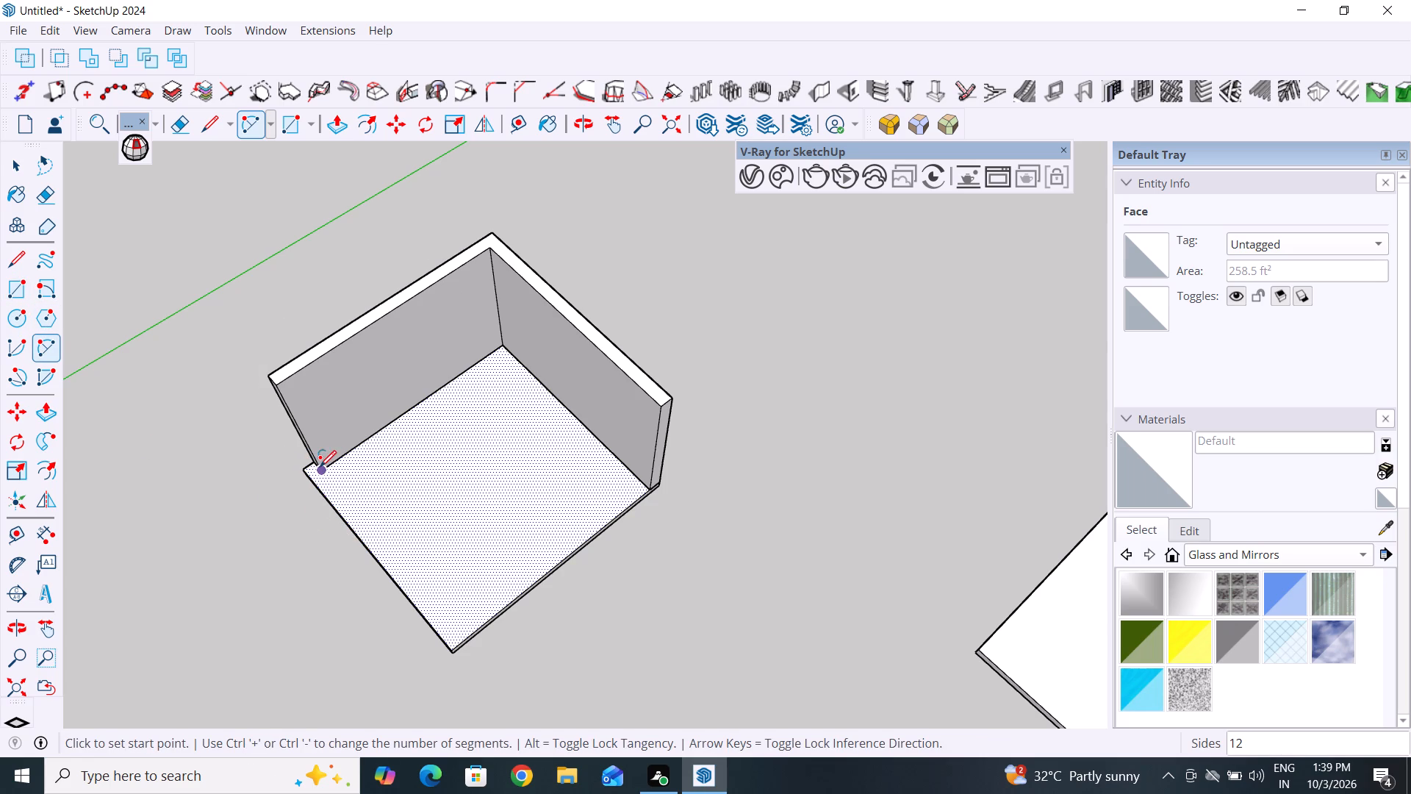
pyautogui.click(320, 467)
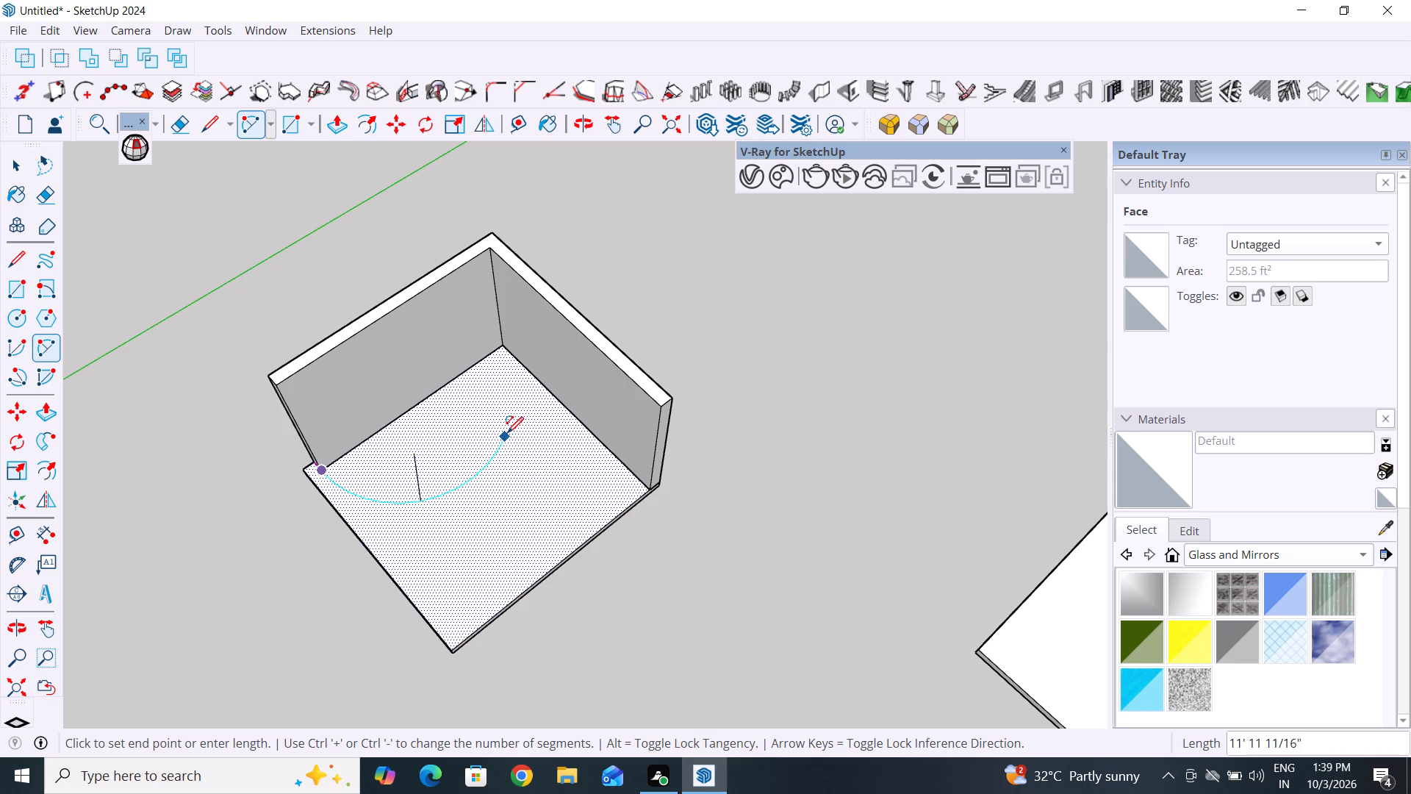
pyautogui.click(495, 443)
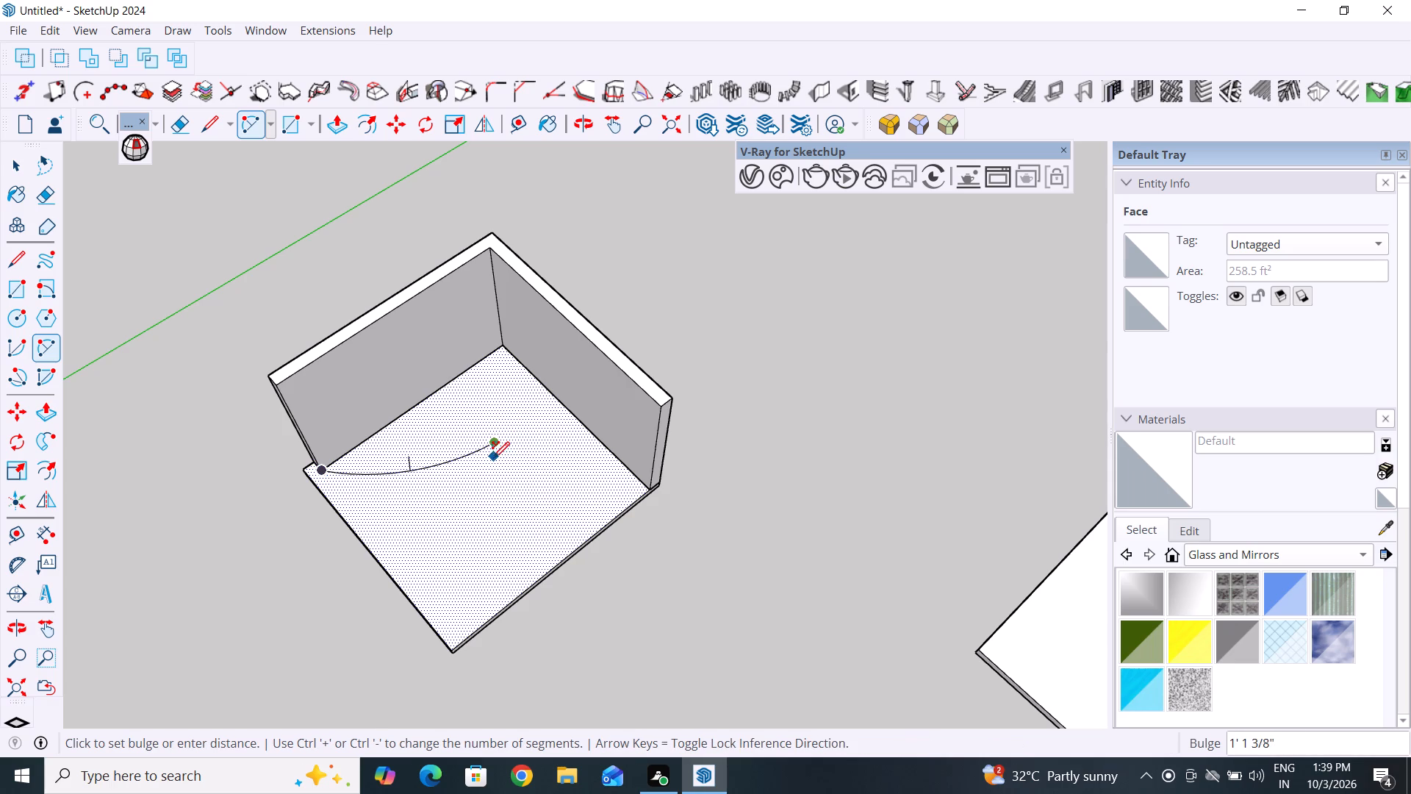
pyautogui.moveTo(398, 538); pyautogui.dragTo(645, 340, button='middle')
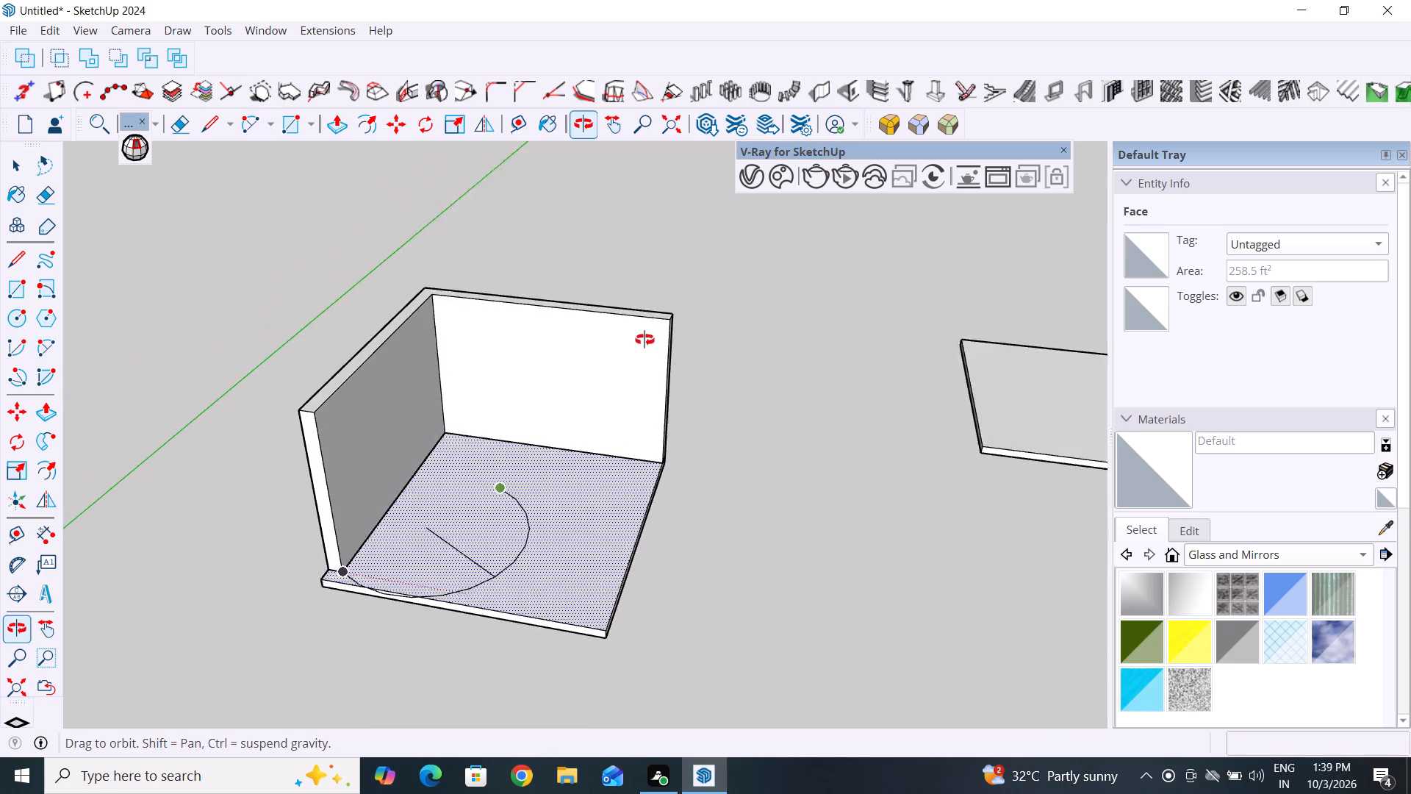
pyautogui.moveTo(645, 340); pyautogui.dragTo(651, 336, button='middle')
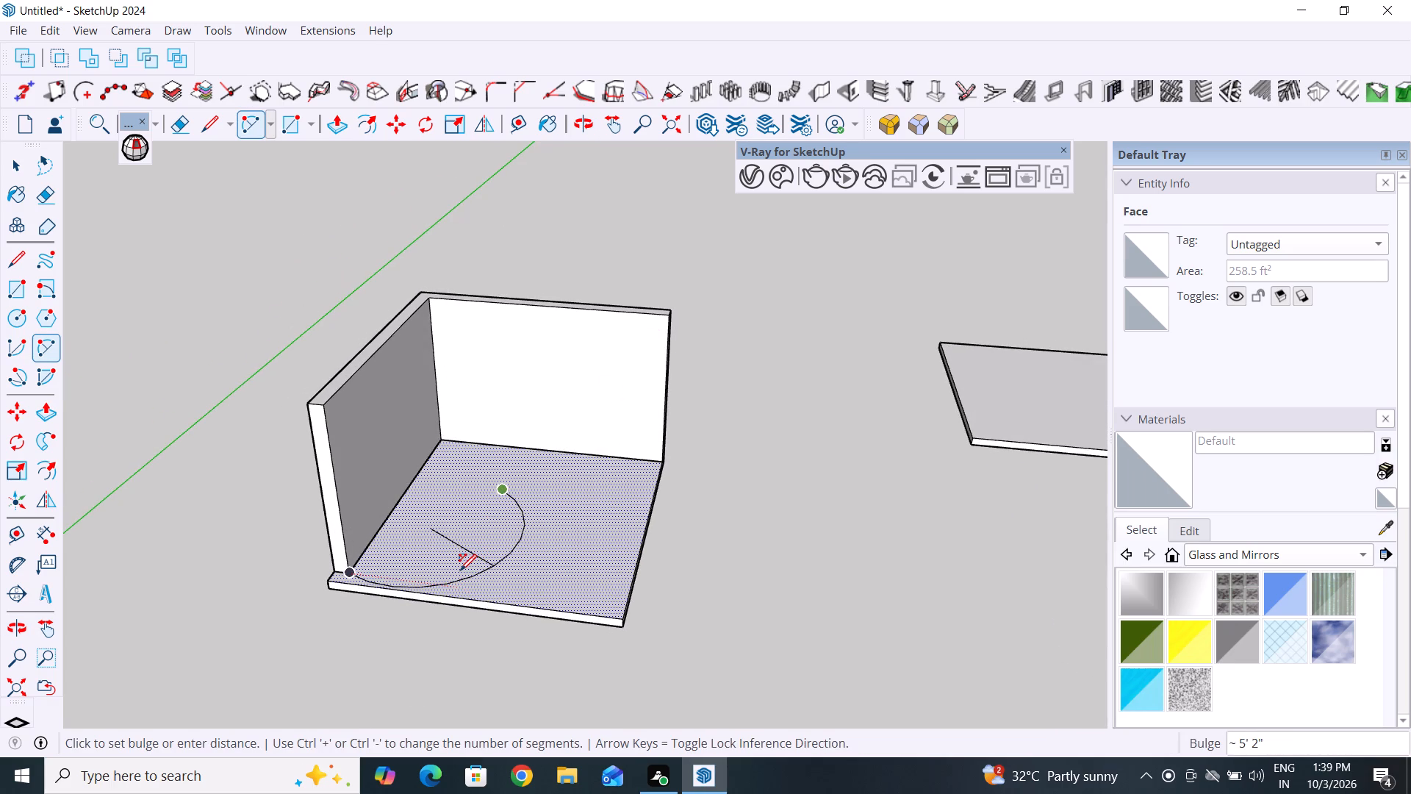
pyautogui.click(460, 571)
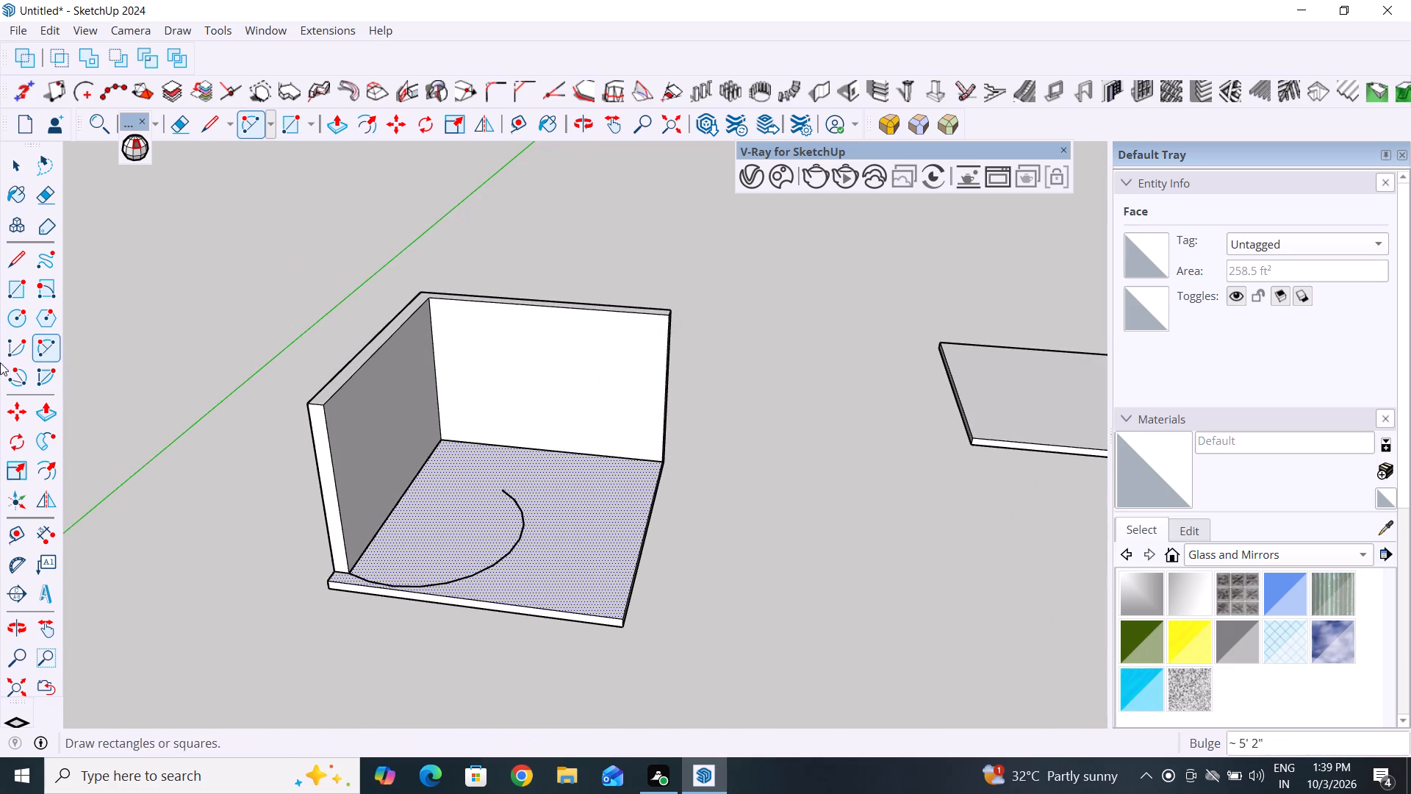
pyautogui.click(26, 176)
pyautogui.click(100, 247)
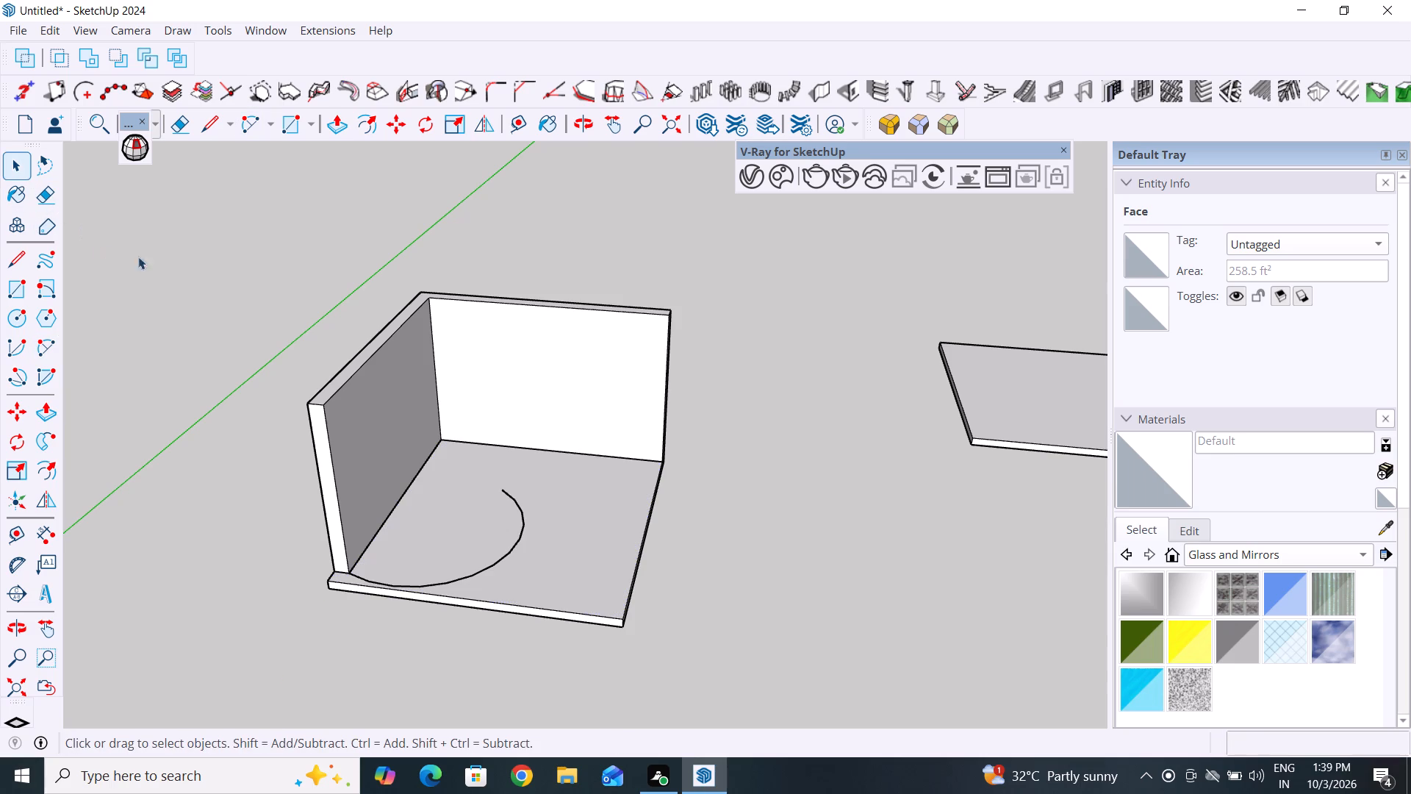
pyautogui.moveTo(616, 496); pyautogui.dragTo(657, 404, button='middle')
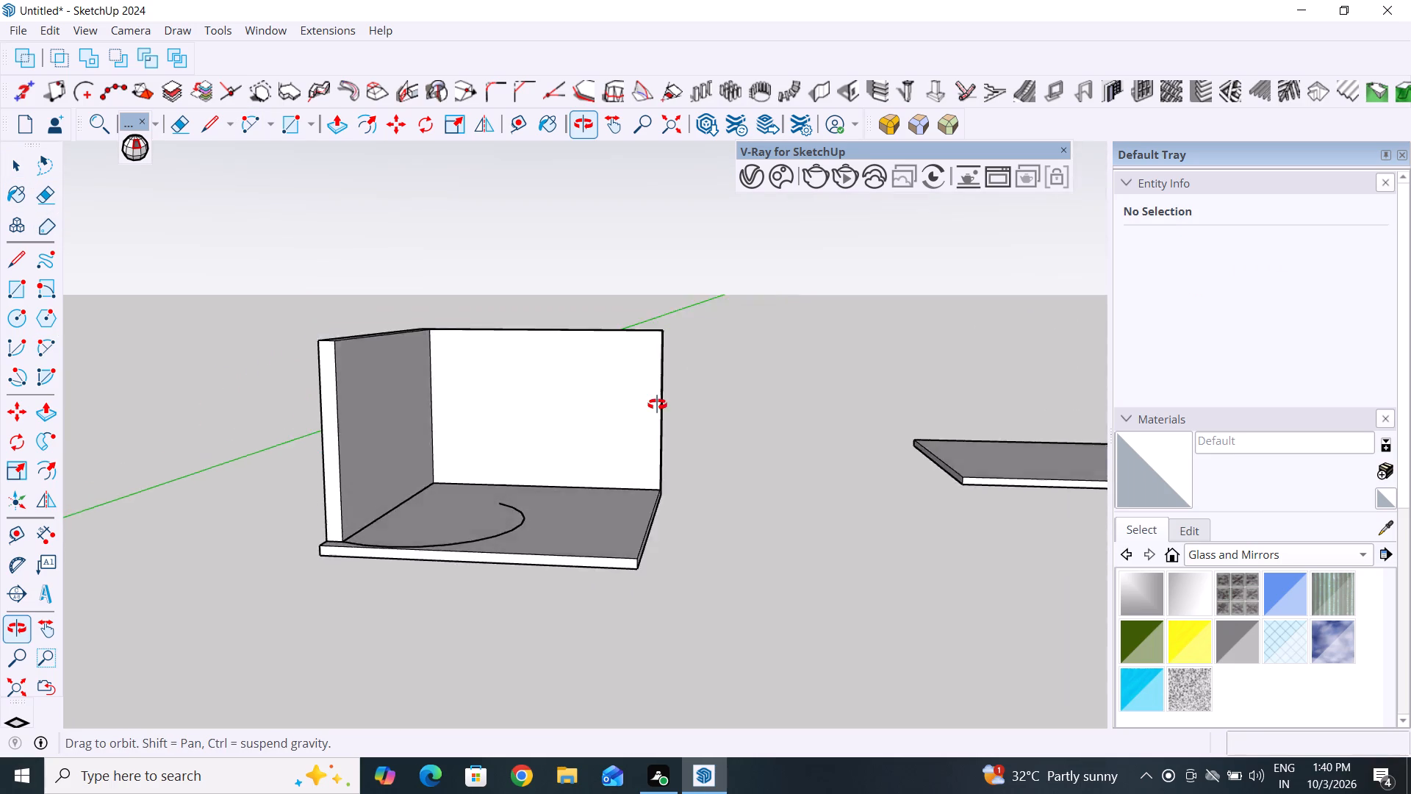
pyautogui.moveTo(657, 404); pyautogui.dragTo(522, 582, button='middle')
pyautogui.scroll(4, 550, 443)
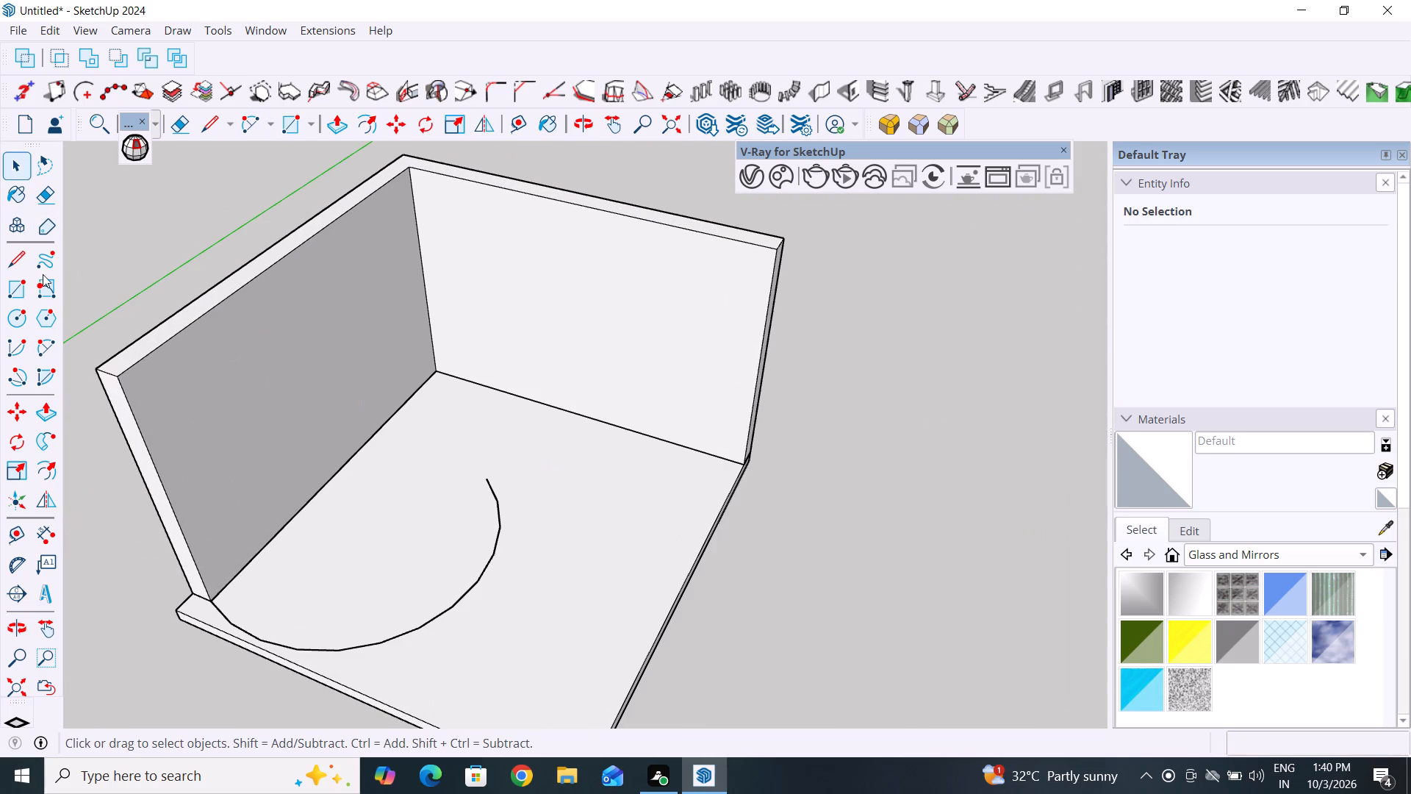
# Draw a line about 5' 8" long from the arc's inner endpoint to the side wall's bottom edge.
pyautogui.click(12, 261)
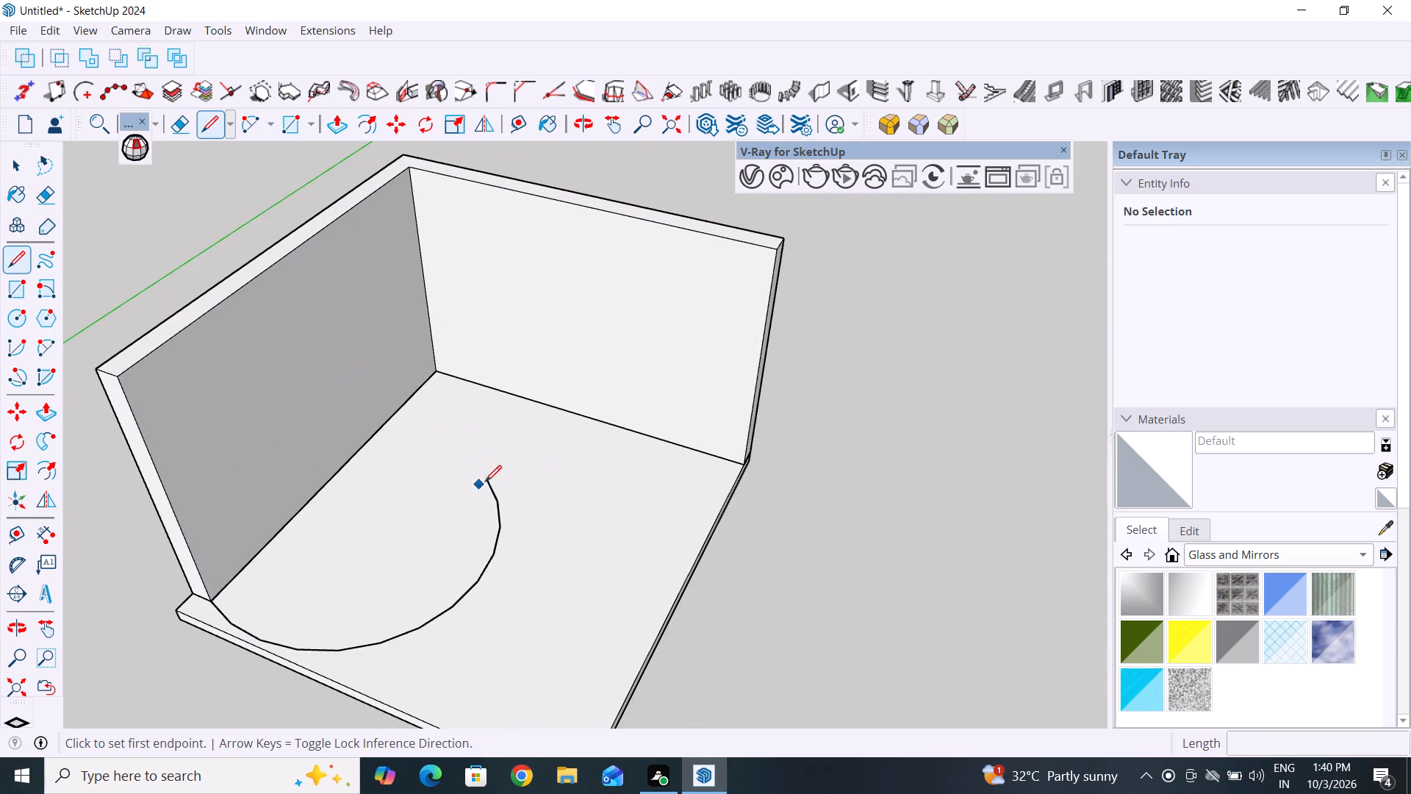
pyautogui.click(486, 481)
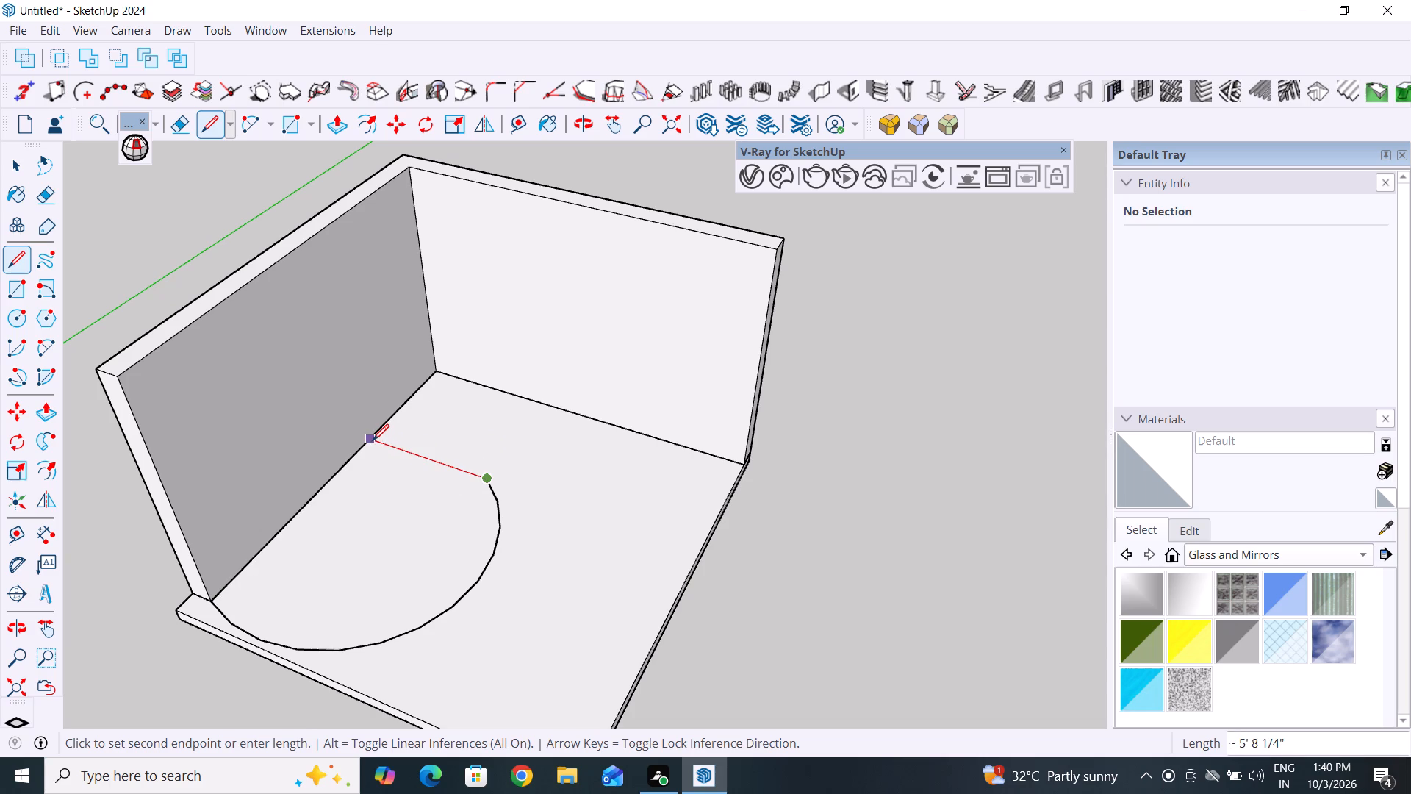
pyautogui.click(373, 440)
pyautogui.press('space')
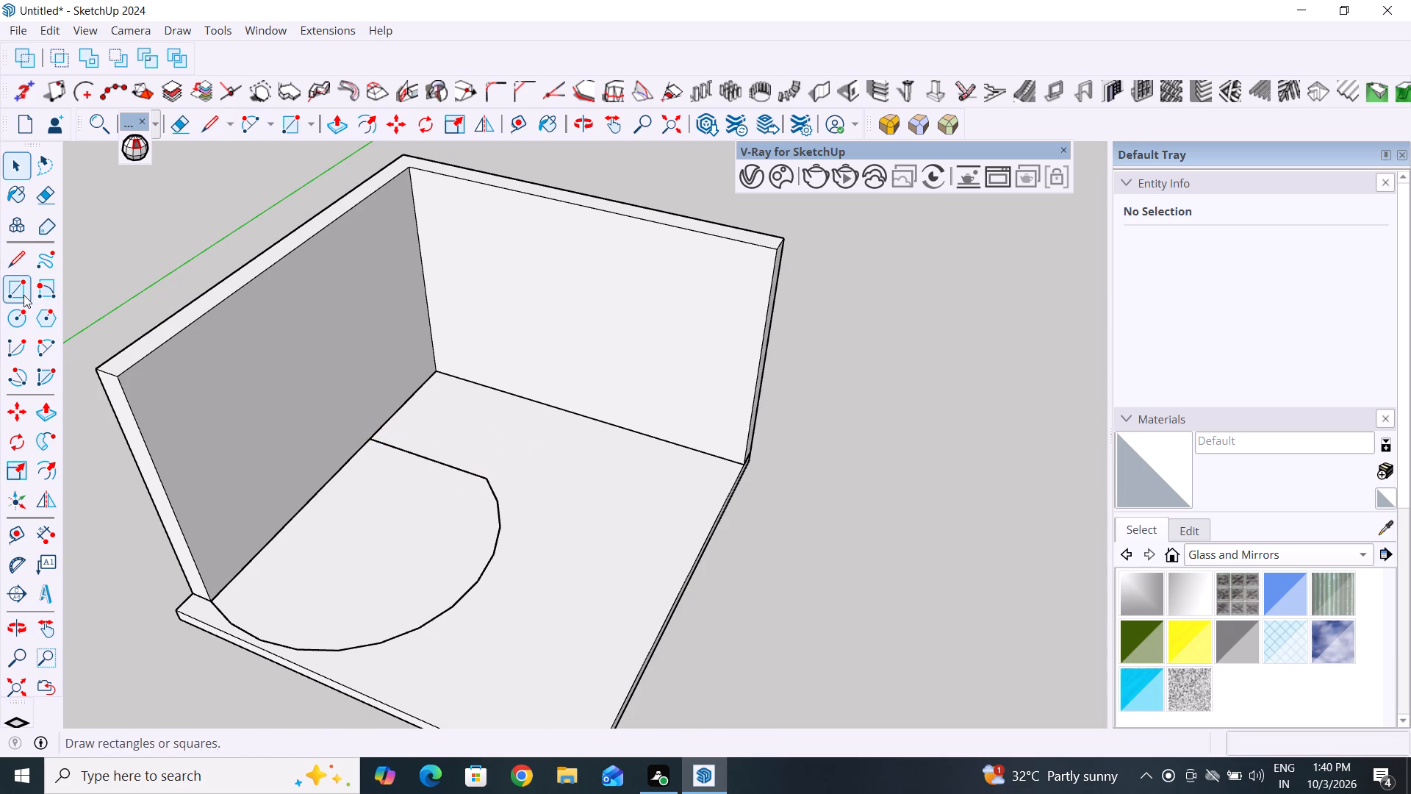
# Draw two connected lines, about 3' and 2' 3" long, from the arc's inner endpoint to the back wall's bottom edge.
pyautogui.click(24, 266)
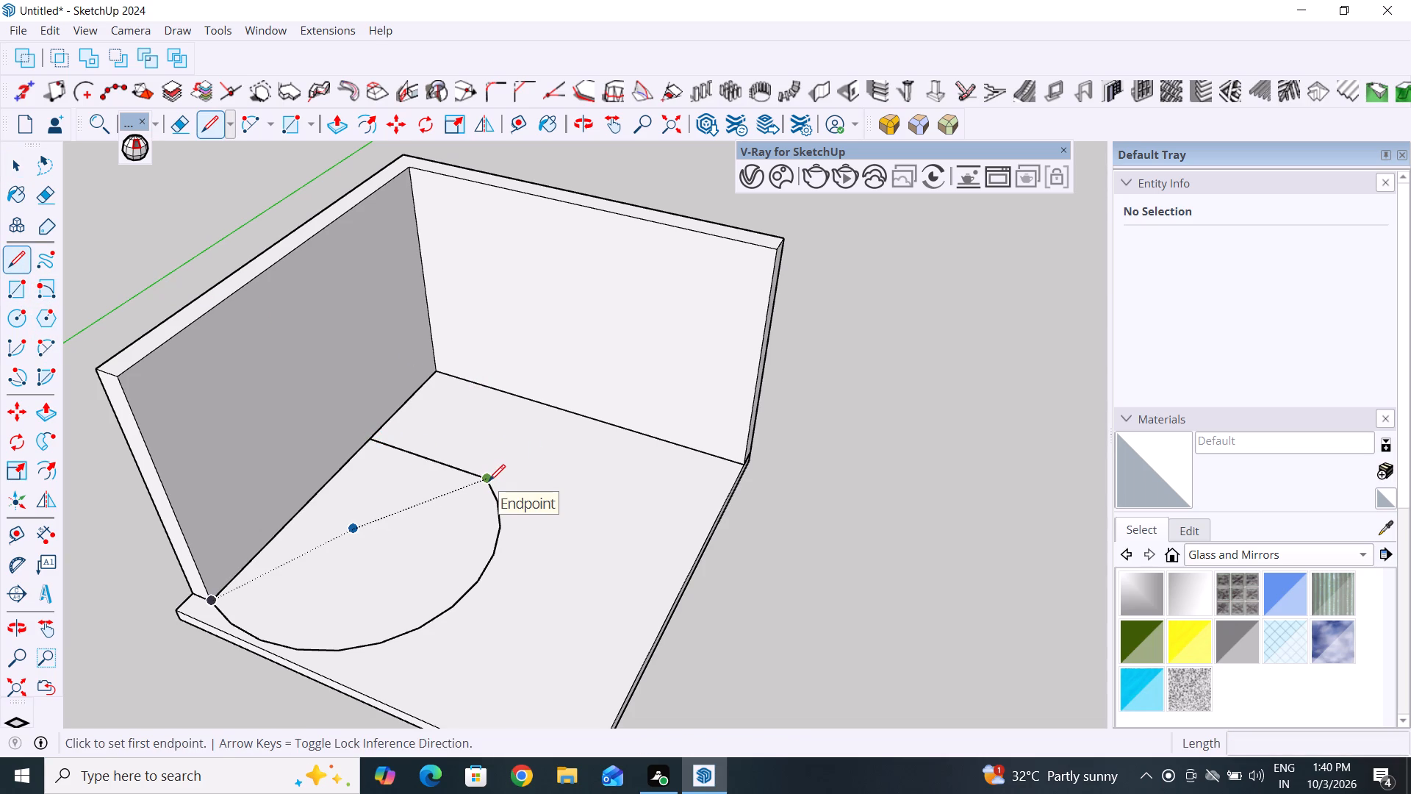
pyautogui.click(489, 481)
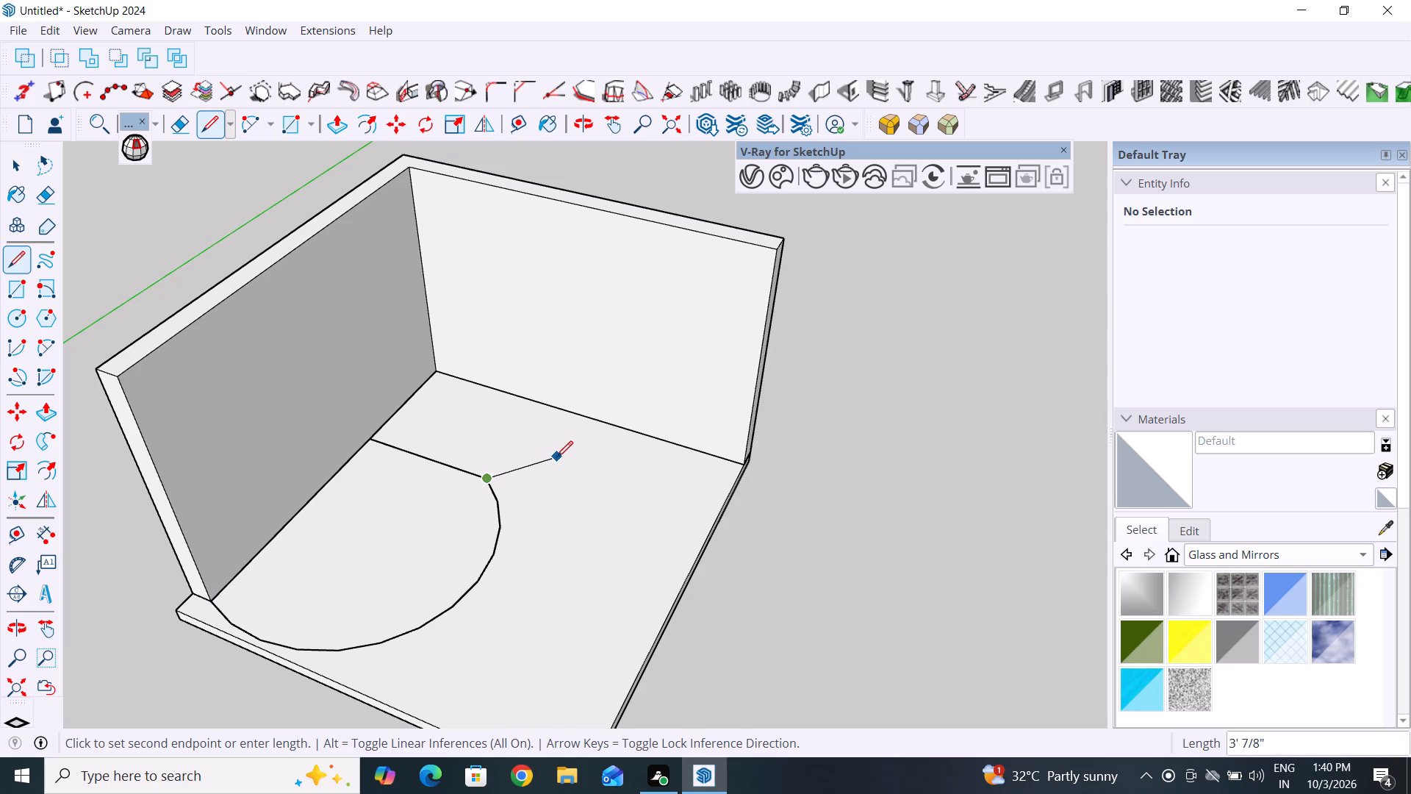
pyautogui.click(561, 448)
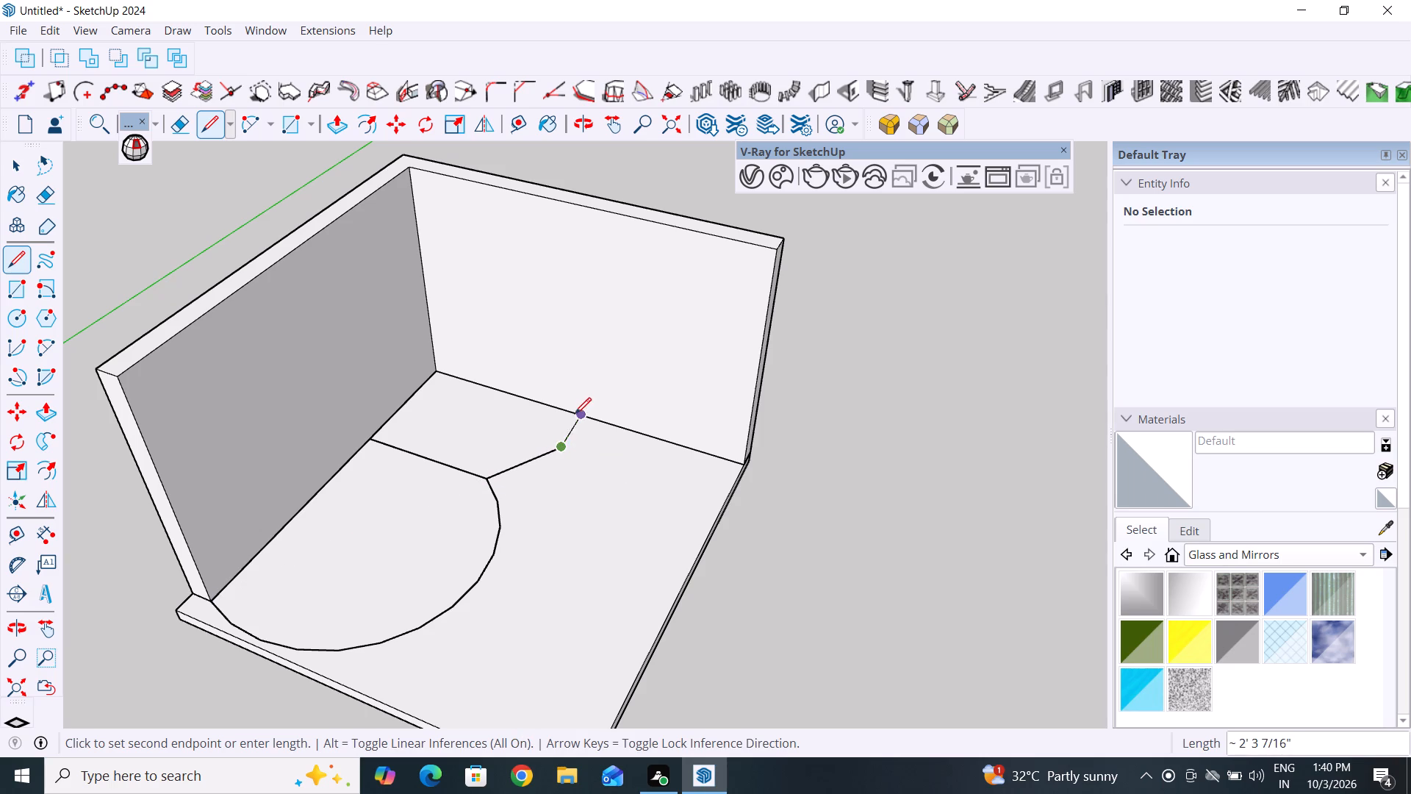
pyautogui.click(586, 419)
pyautogui.press('space')
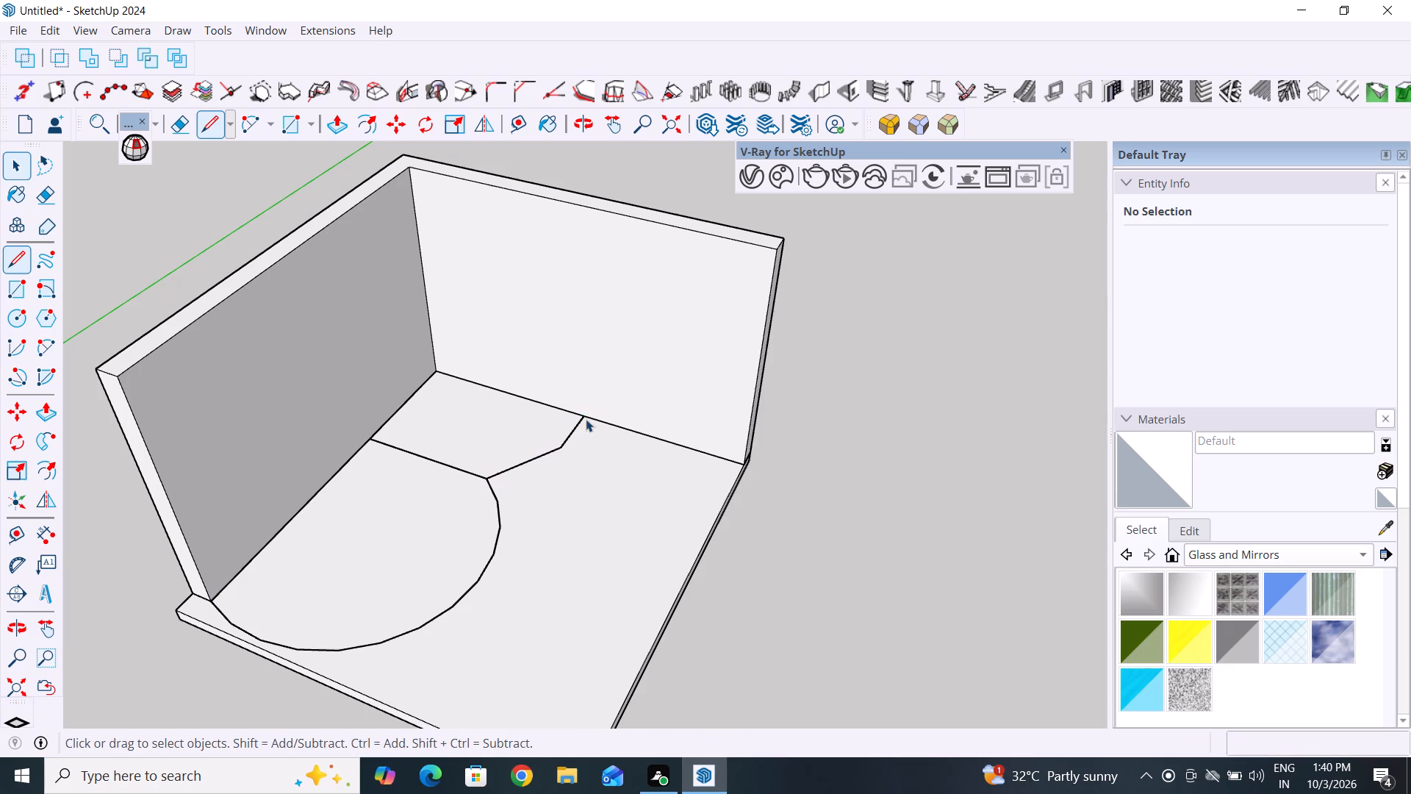
pyautogui.click(16, 167)
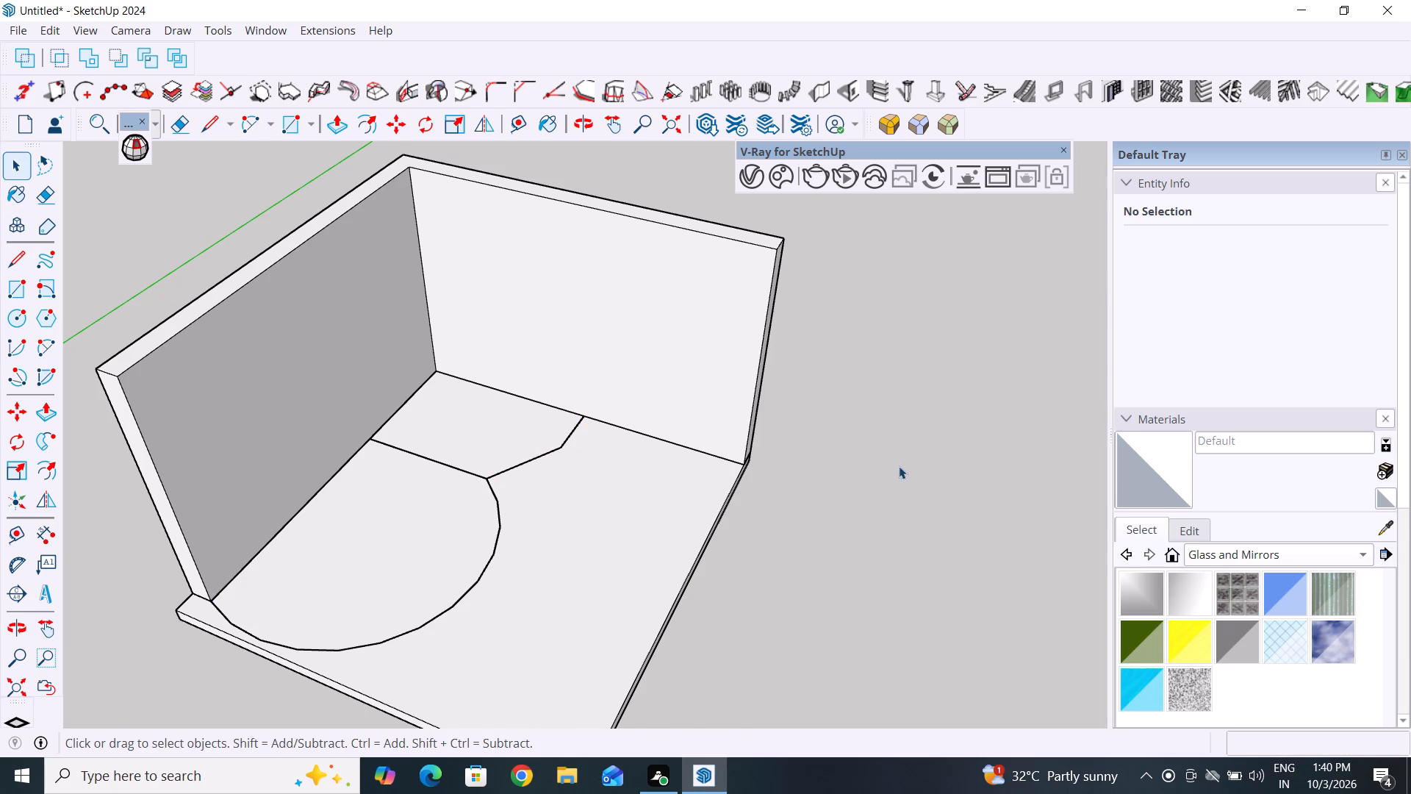
# Examine whether the arc and lines divide the slab's top face by selecting areas inside and outside them.
pyautogui.click(902, 468)
pyautogui.click(445, 507)
pyautogui.moveTo(527, 541); pyautogui.dragTo(466, 433, button='middle')
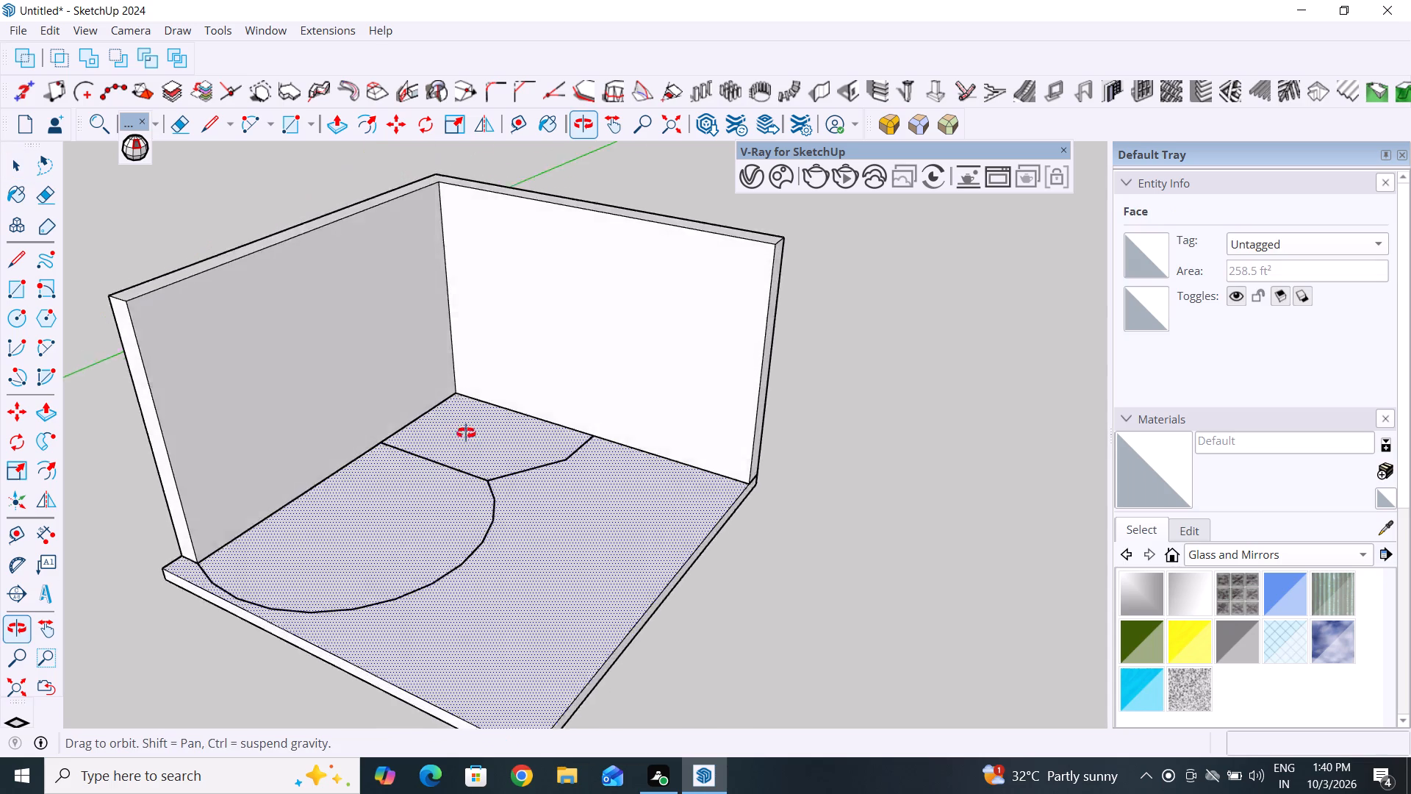
pyautogui.moveTo(466, 433); pyautogui.dragTo(641, 354, button='middle')
pyautogui.click(534, 612)
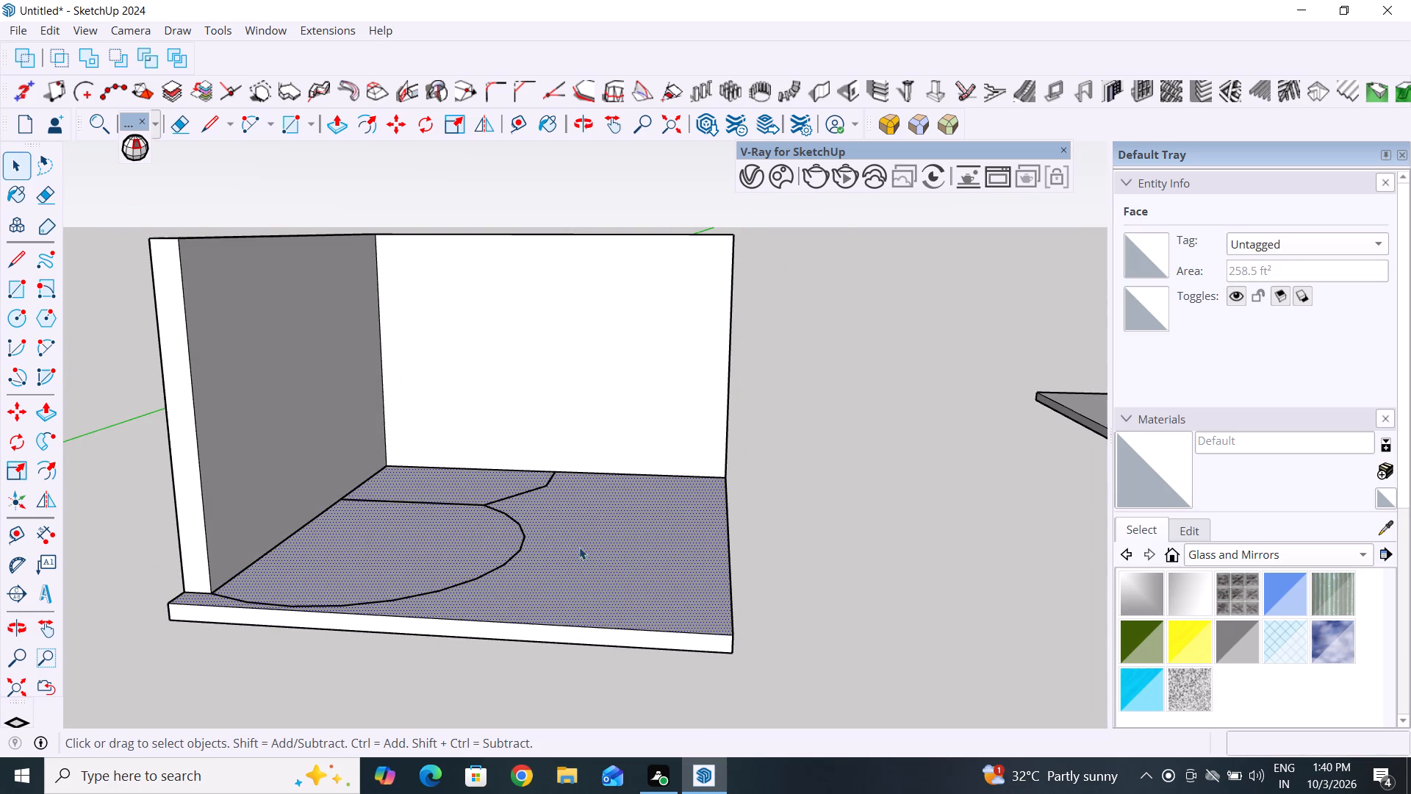
pyautogui.moveTo(575, 620); pyautogui.dragTo(567, 726, button='middle')
pyautogui.click(622, 601)
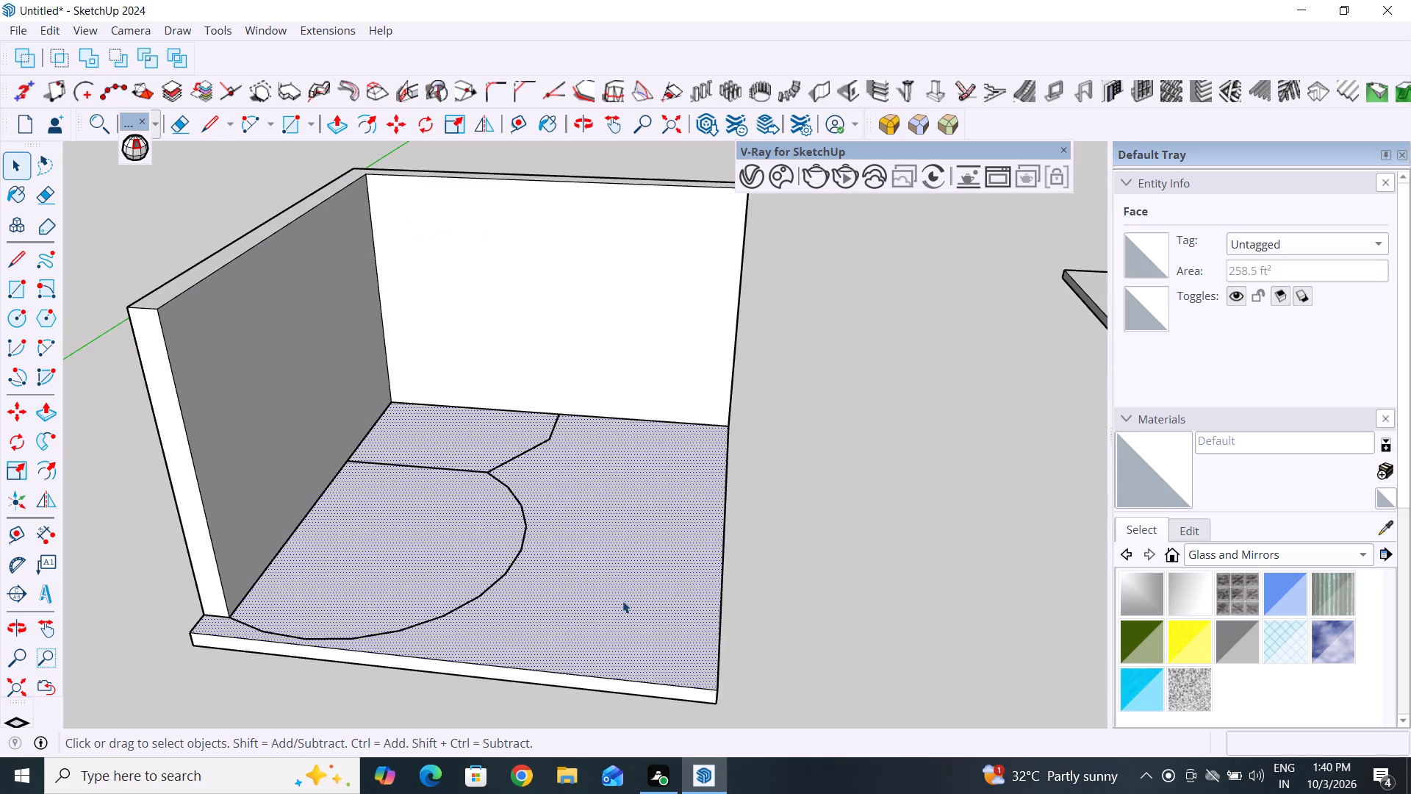
pyautogui.click(446, 549)
pyautogui.moveTo(672, 557); pyautogui.dragTo(595, 654, button='middle')
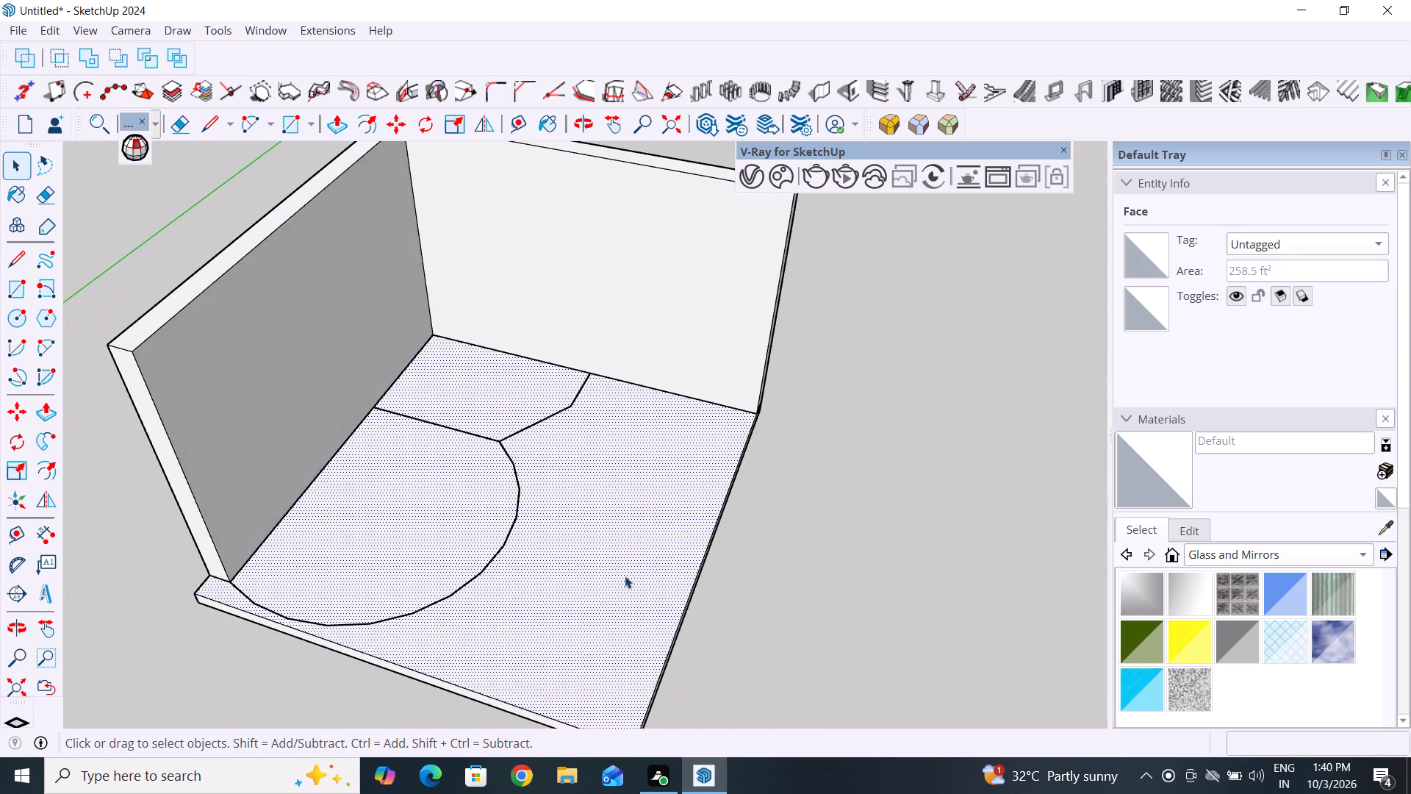
pyautogui.scroll(-2, 625, 576)
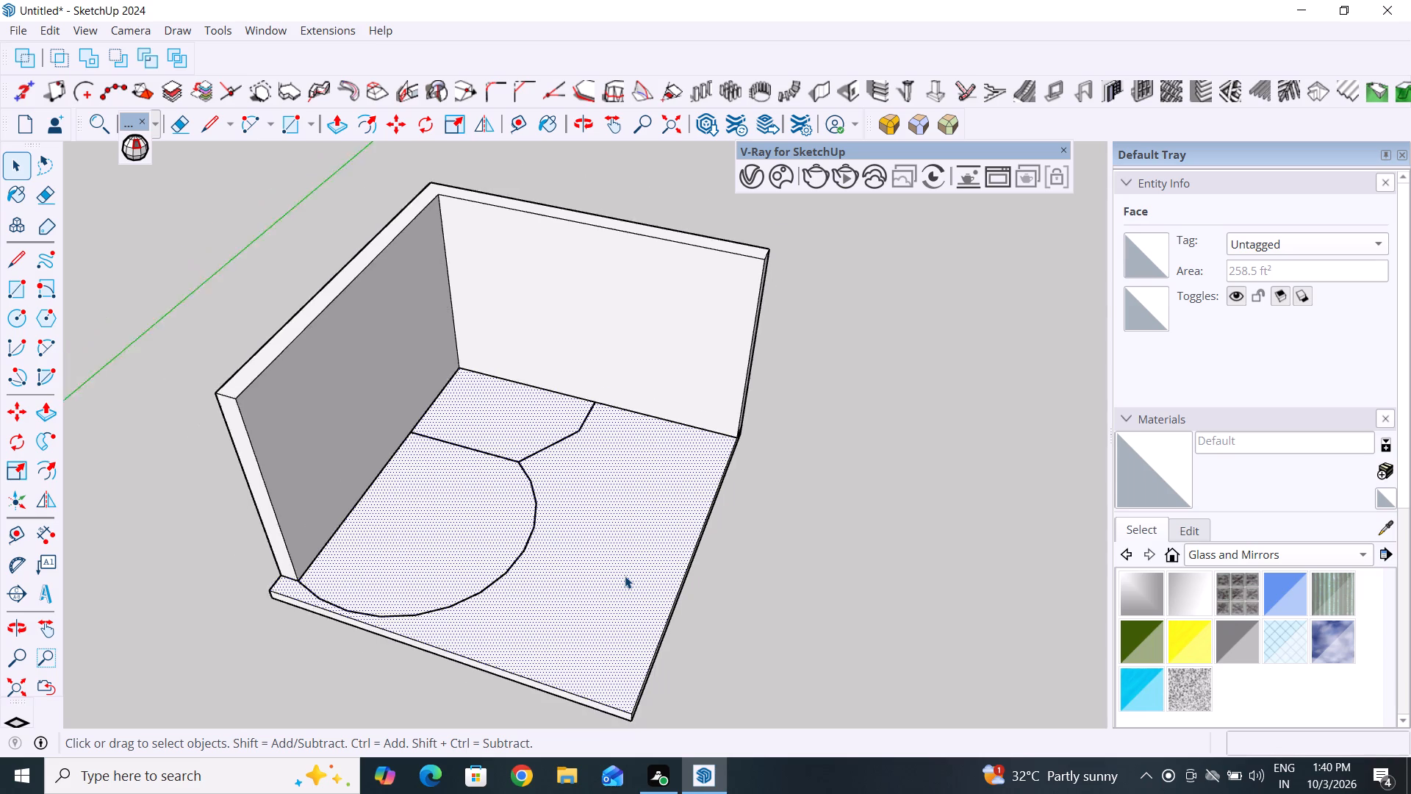
pyautogui.scroll(-3, 625, 576)
pyautogui.click(579, 500)
pyautogui.doubleClick(511, 528)
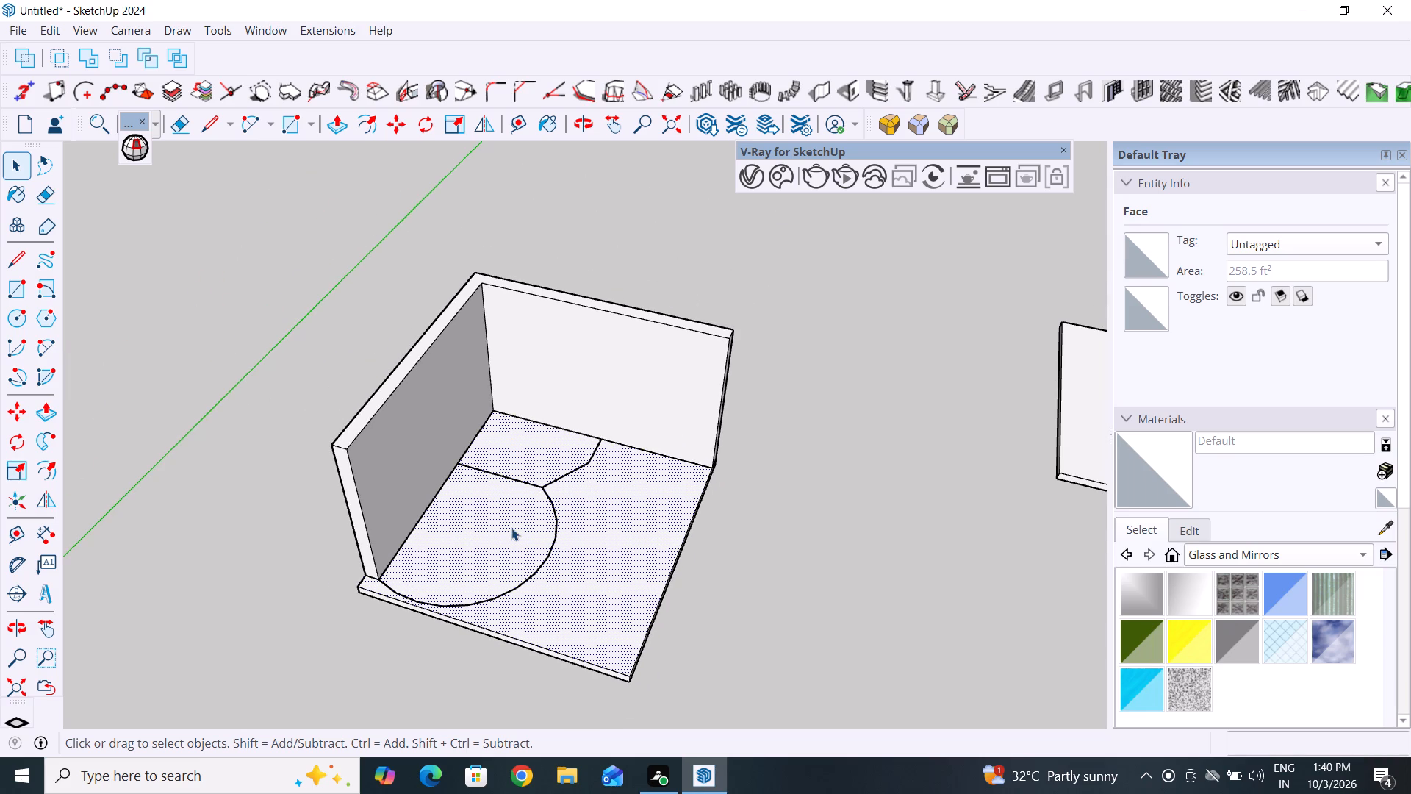
pyautogui.moveTo(555, 513); pyautogui.dragTo(592, 441, button='middle')
pyautogui.rightClick(590, 597)
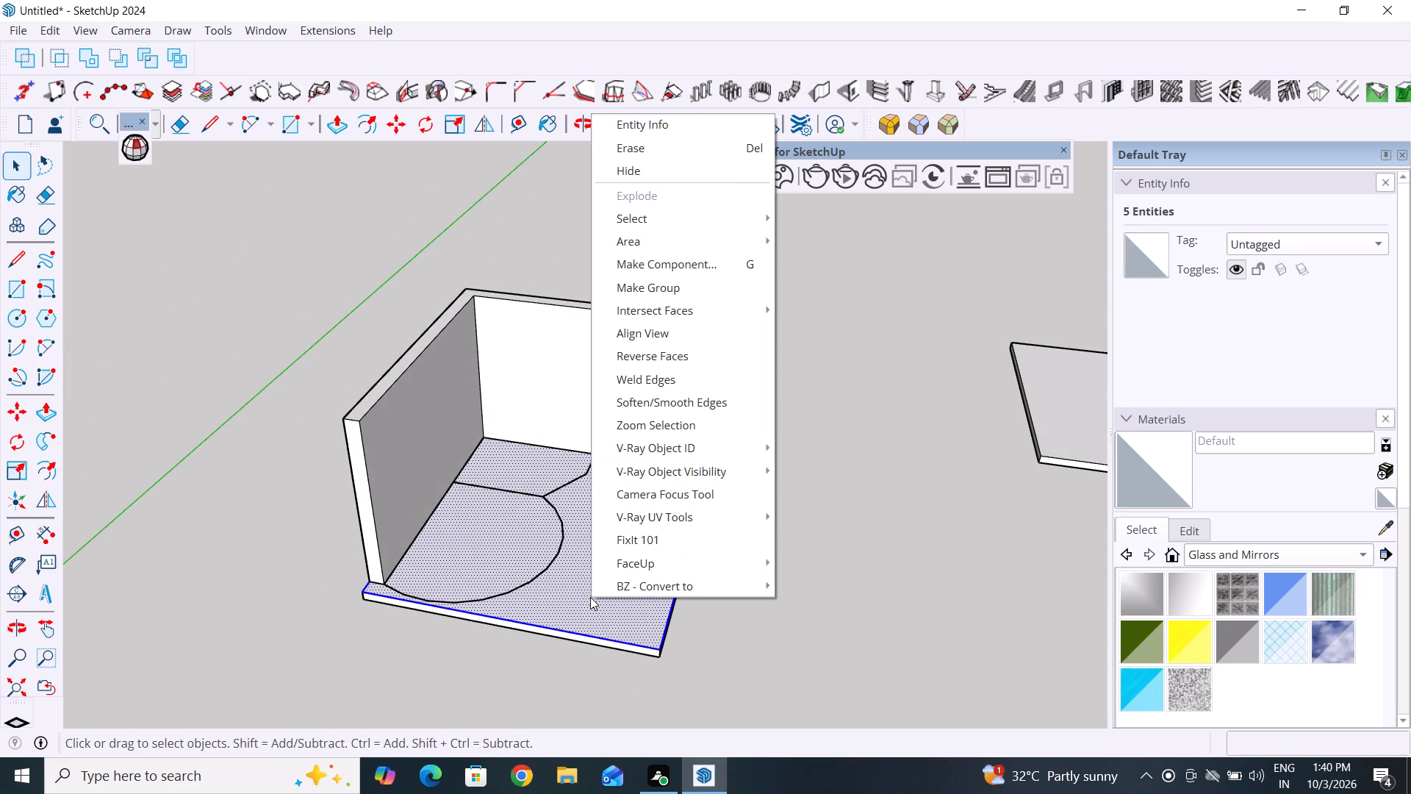
pyautogui.click(903, 516)
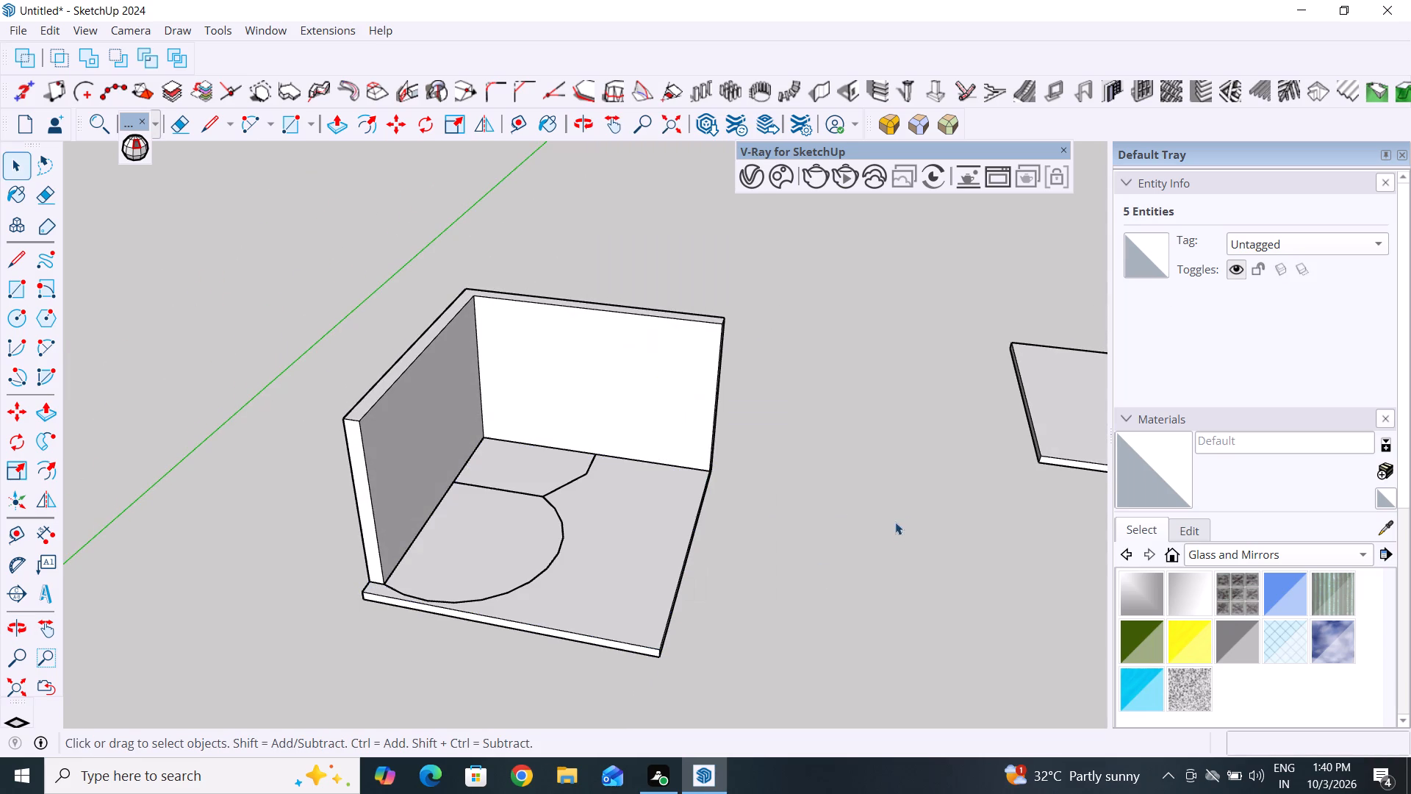
pyautogui.tripleClick(622, 633)
pyautogui.click(622, 633)
pyautogui.rightClick(622, 633)
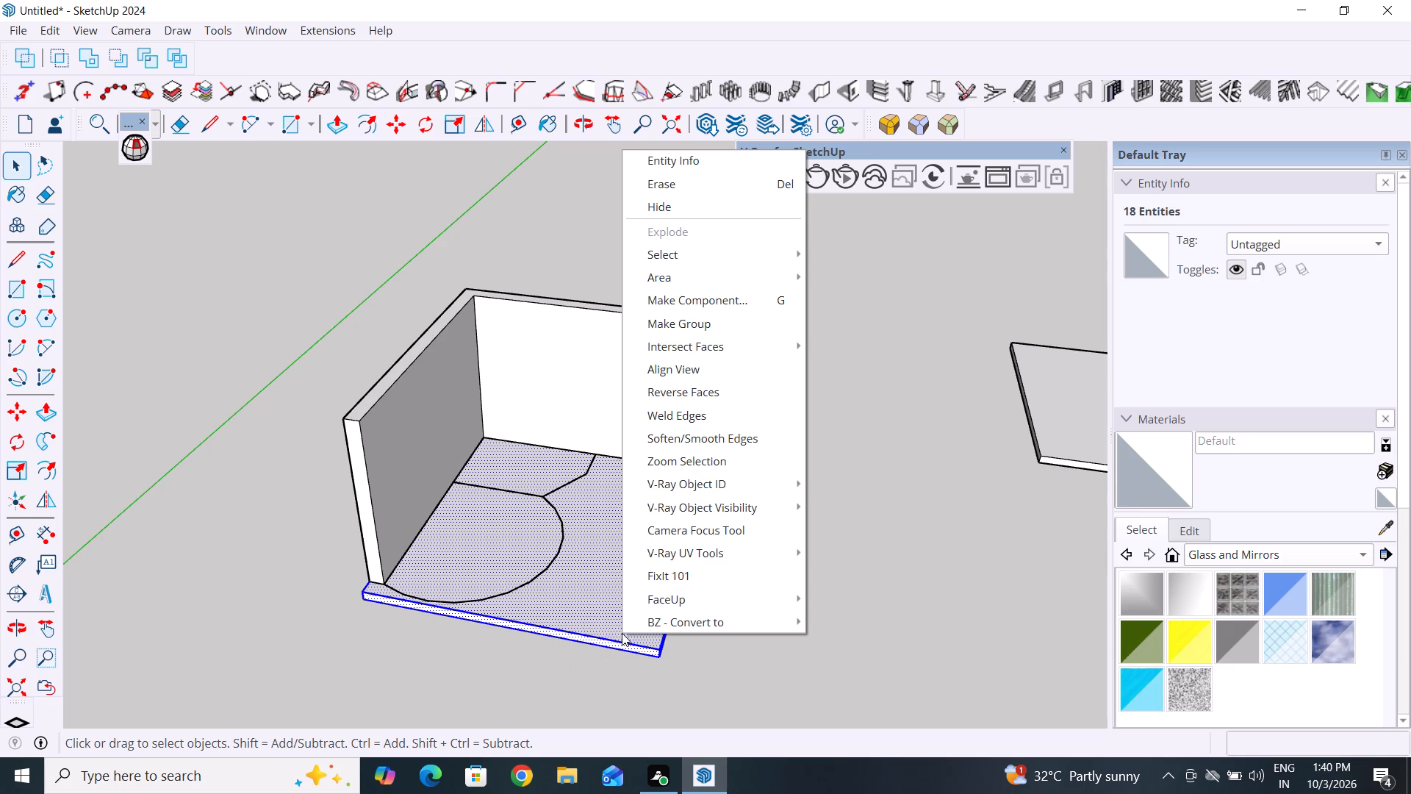
pyautogui.click(778, 687)
# Move the back L-shaped wall group off the floor slab to an empty spot about 39' away.
pyautogui.click(548, 380)
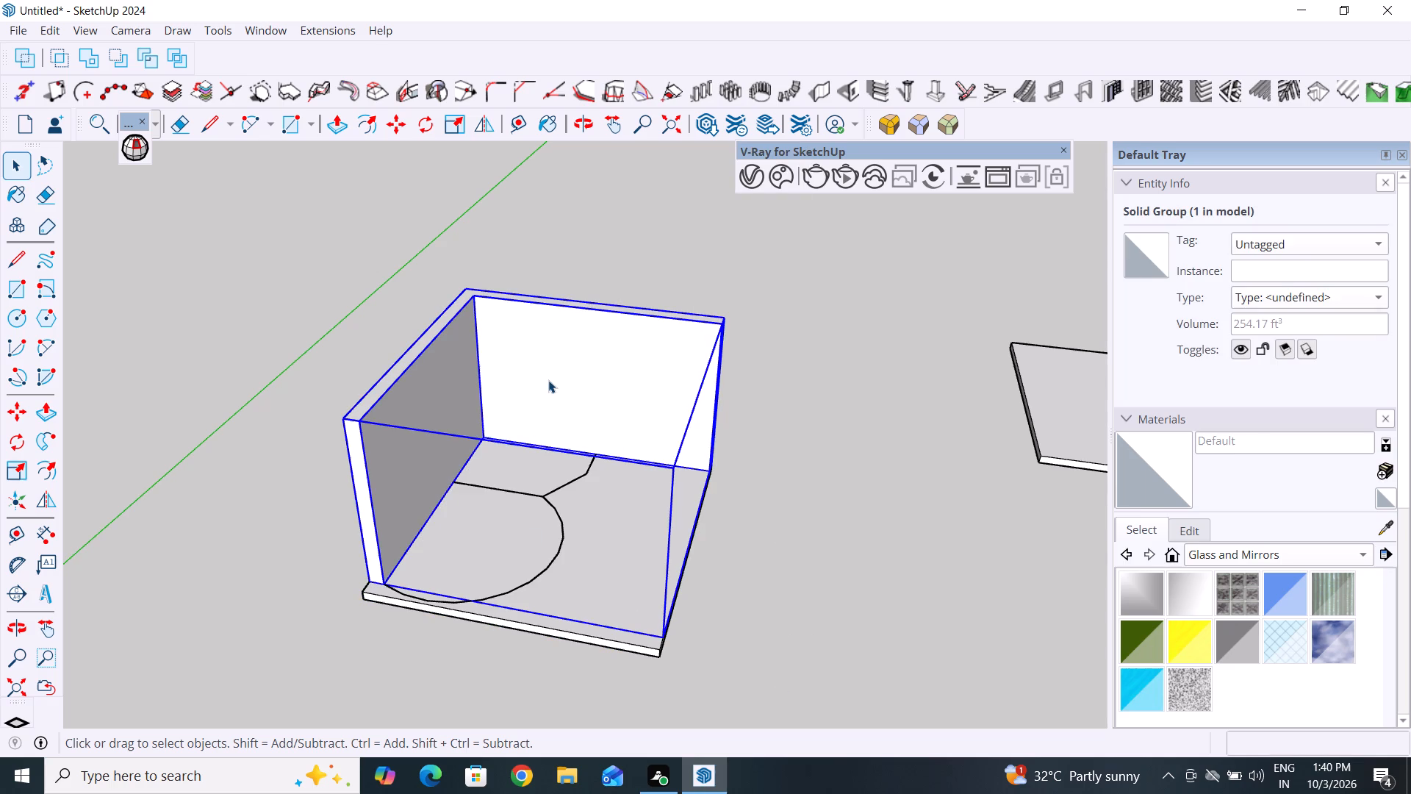
pyautogui.press('m')
pyautogui.click(387, 587)
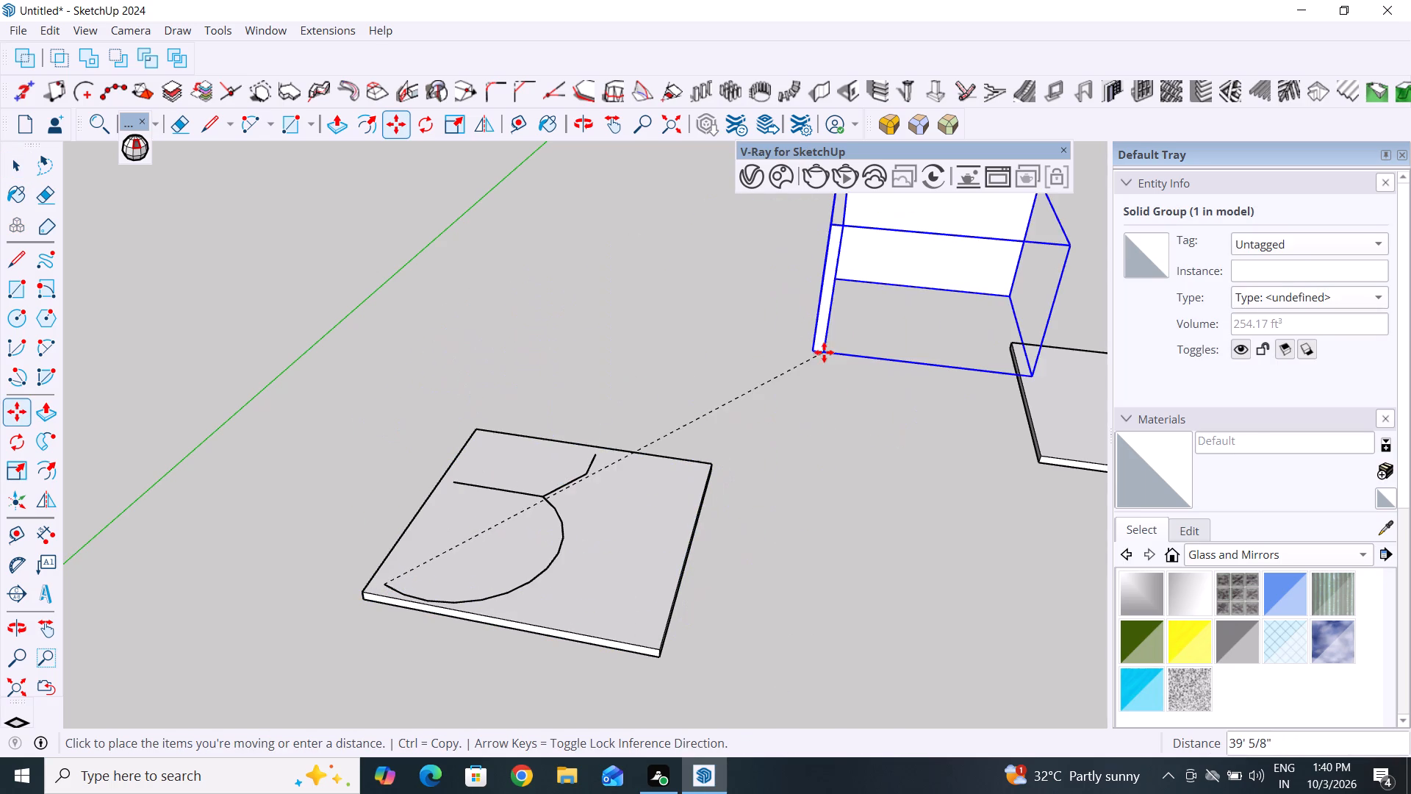
pyautogui.click(819, 351)
pyautogui.moveTo(703, 590); pyautogui.dragTo(487, 748, button='middle')
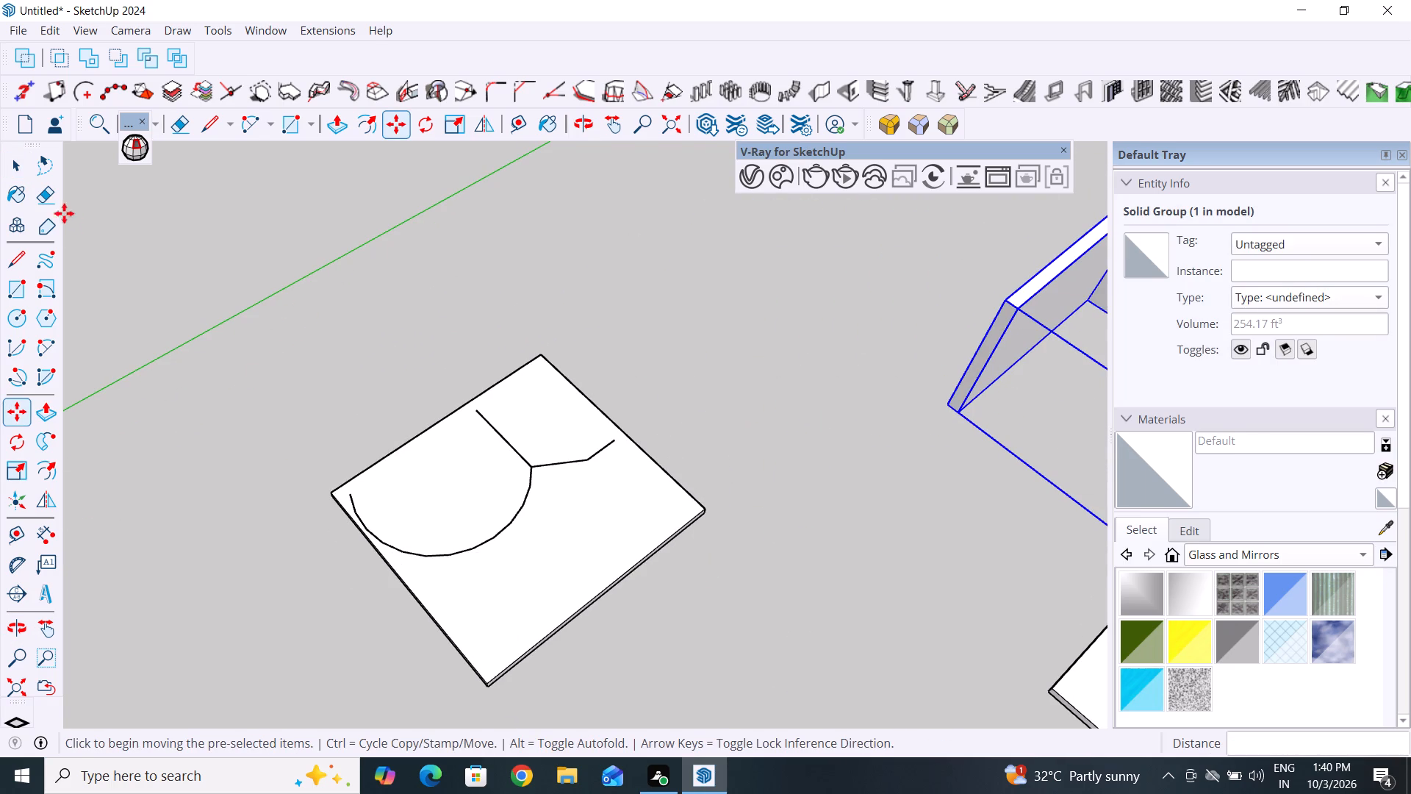
pyautogui.click(20, 168)
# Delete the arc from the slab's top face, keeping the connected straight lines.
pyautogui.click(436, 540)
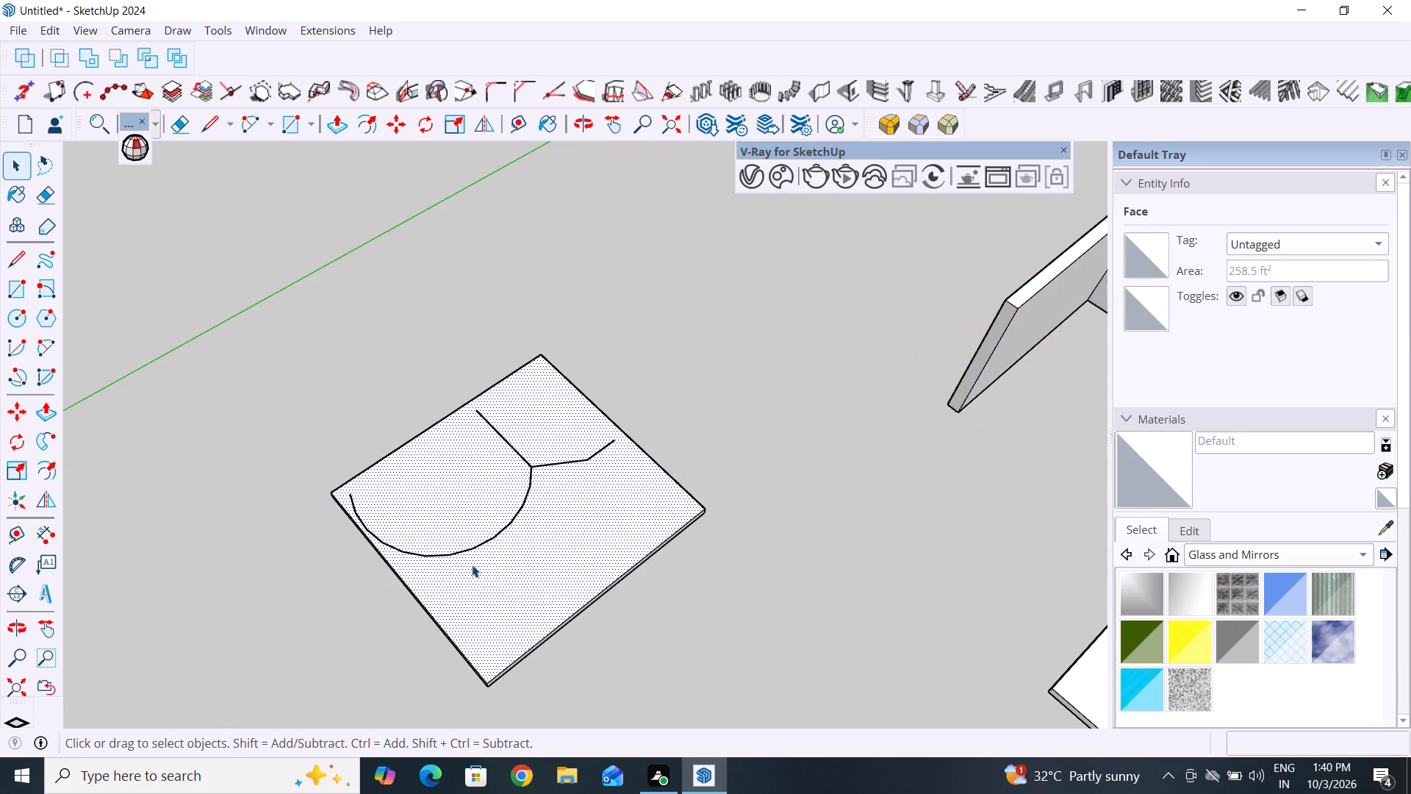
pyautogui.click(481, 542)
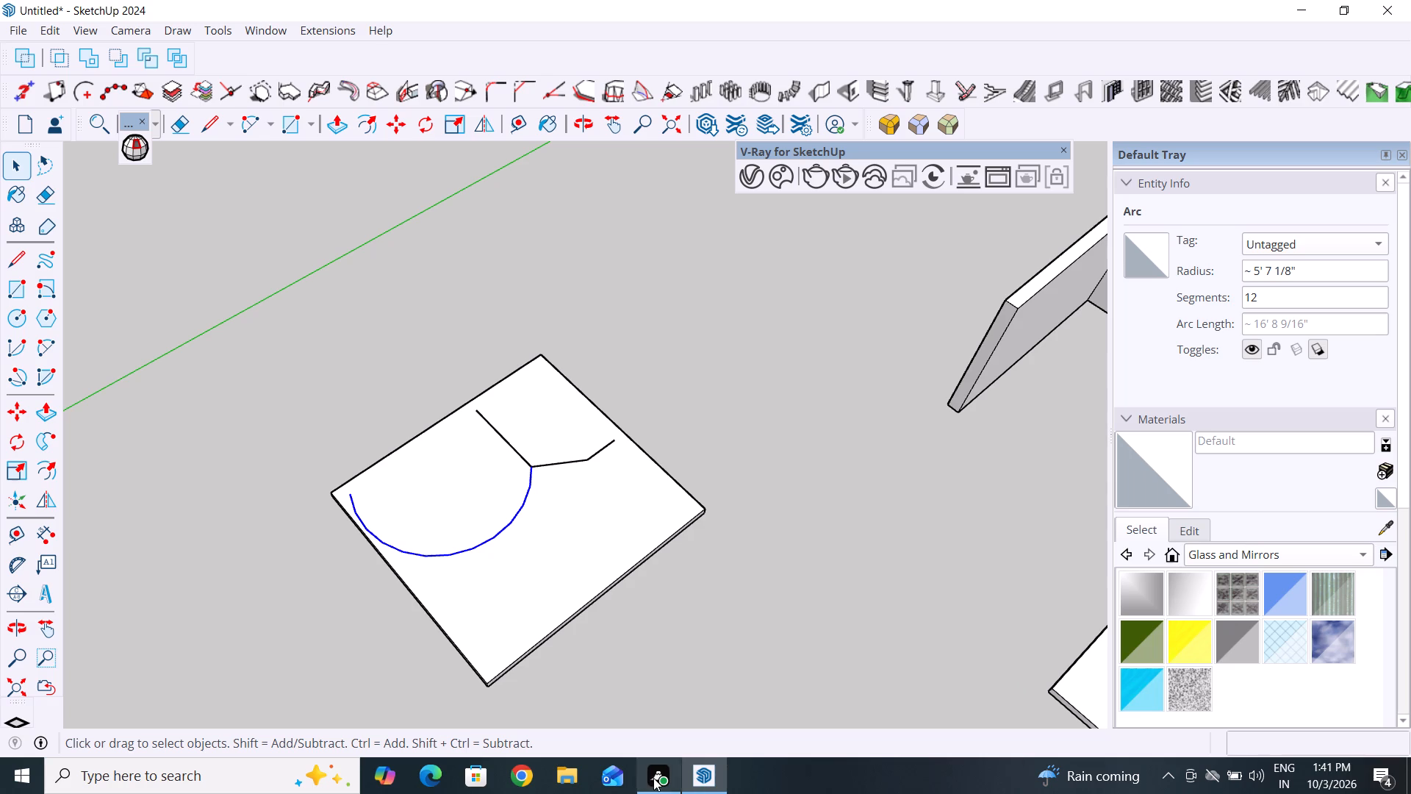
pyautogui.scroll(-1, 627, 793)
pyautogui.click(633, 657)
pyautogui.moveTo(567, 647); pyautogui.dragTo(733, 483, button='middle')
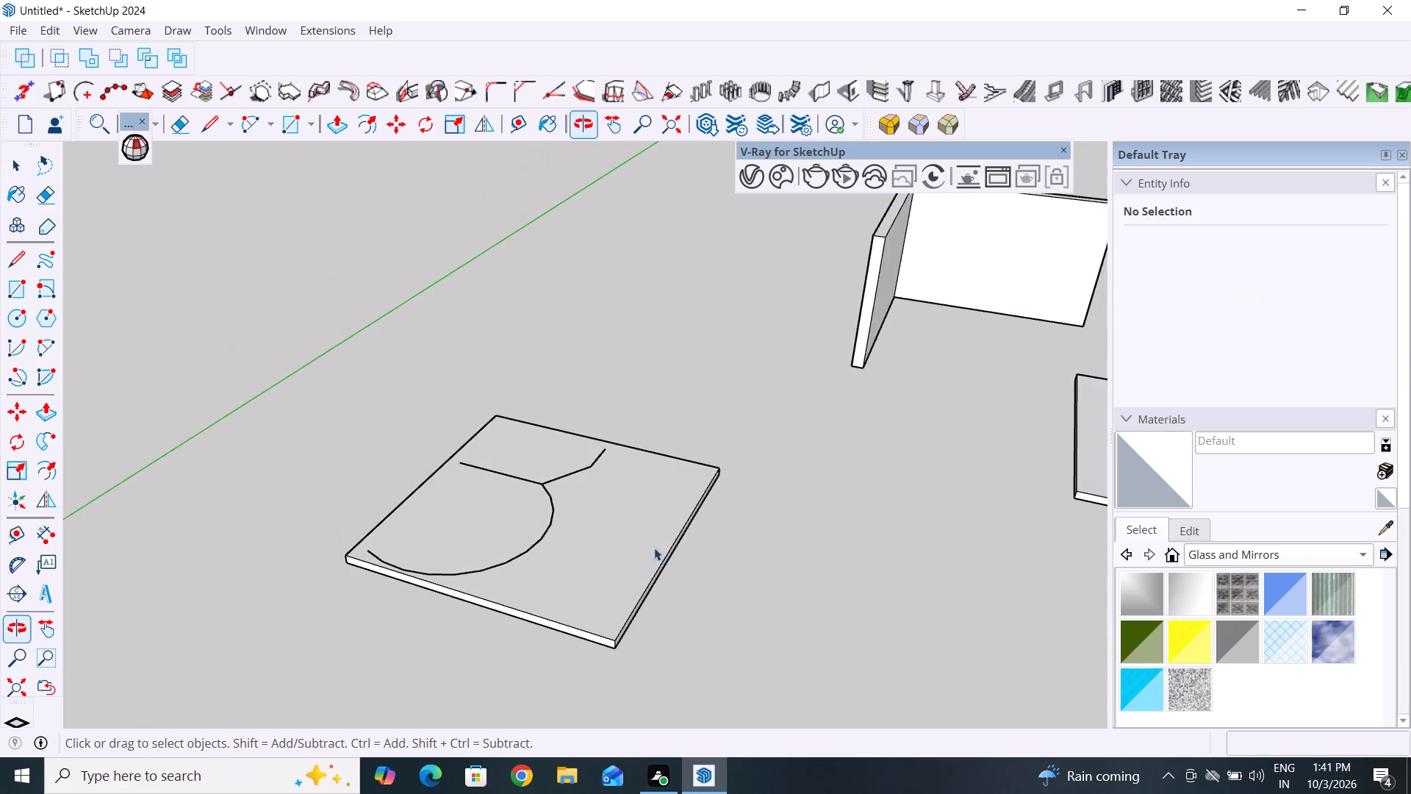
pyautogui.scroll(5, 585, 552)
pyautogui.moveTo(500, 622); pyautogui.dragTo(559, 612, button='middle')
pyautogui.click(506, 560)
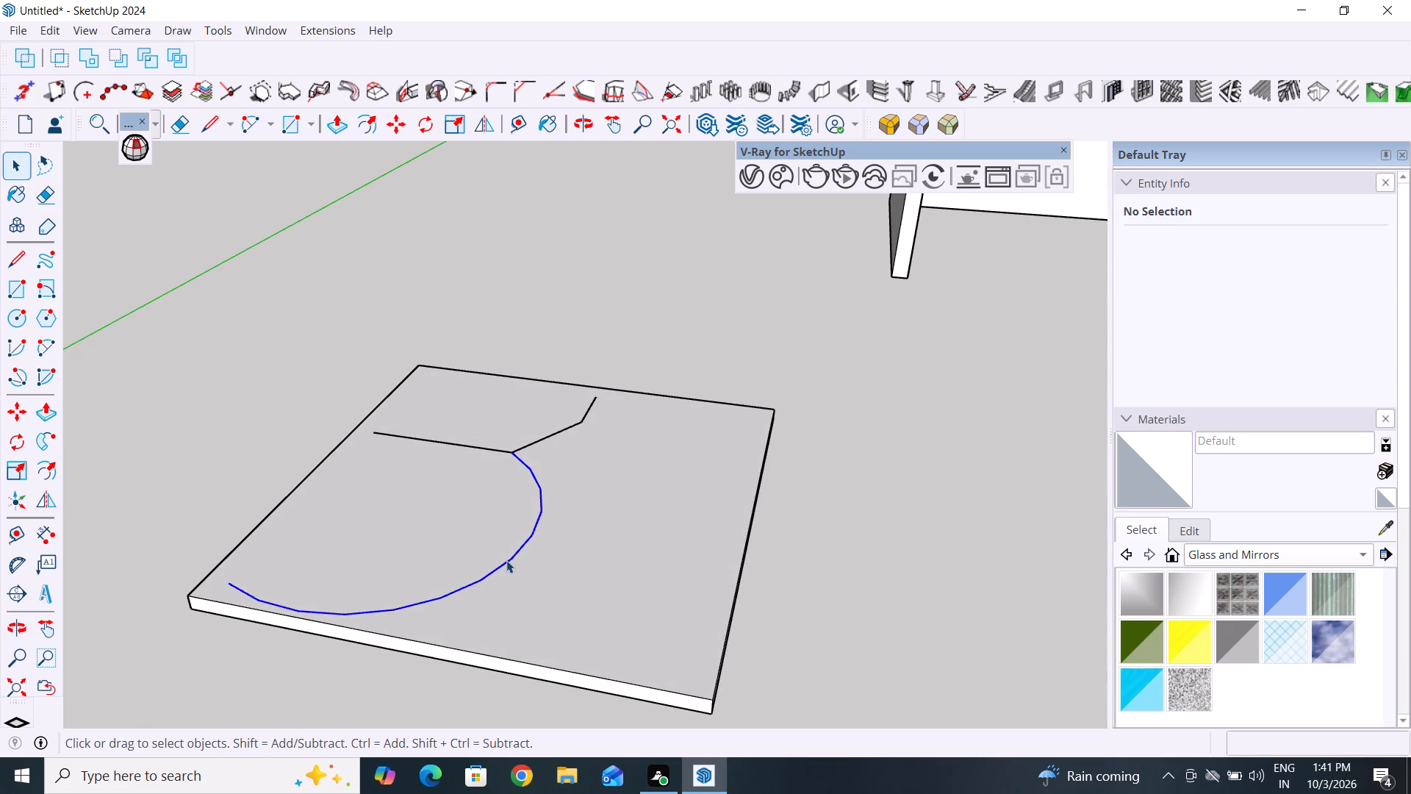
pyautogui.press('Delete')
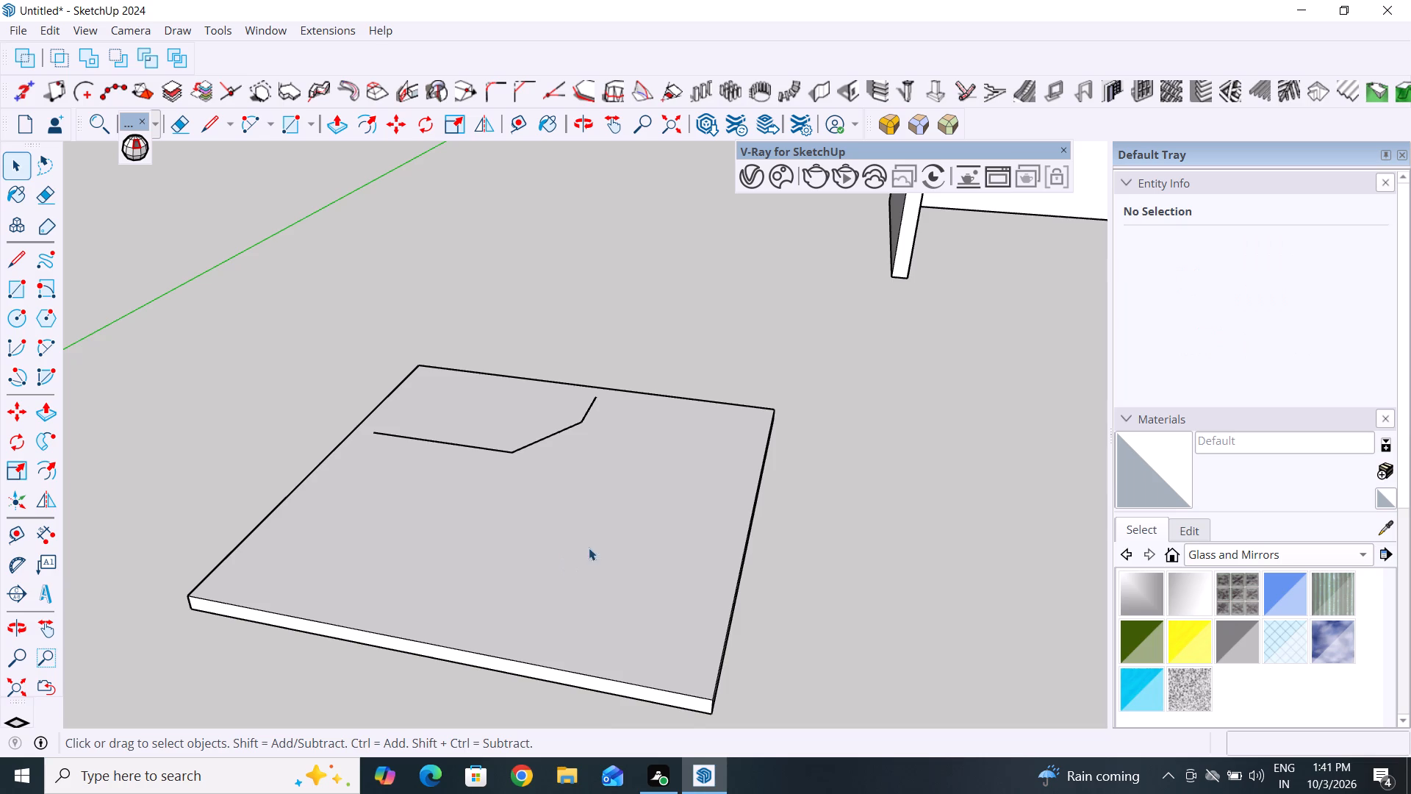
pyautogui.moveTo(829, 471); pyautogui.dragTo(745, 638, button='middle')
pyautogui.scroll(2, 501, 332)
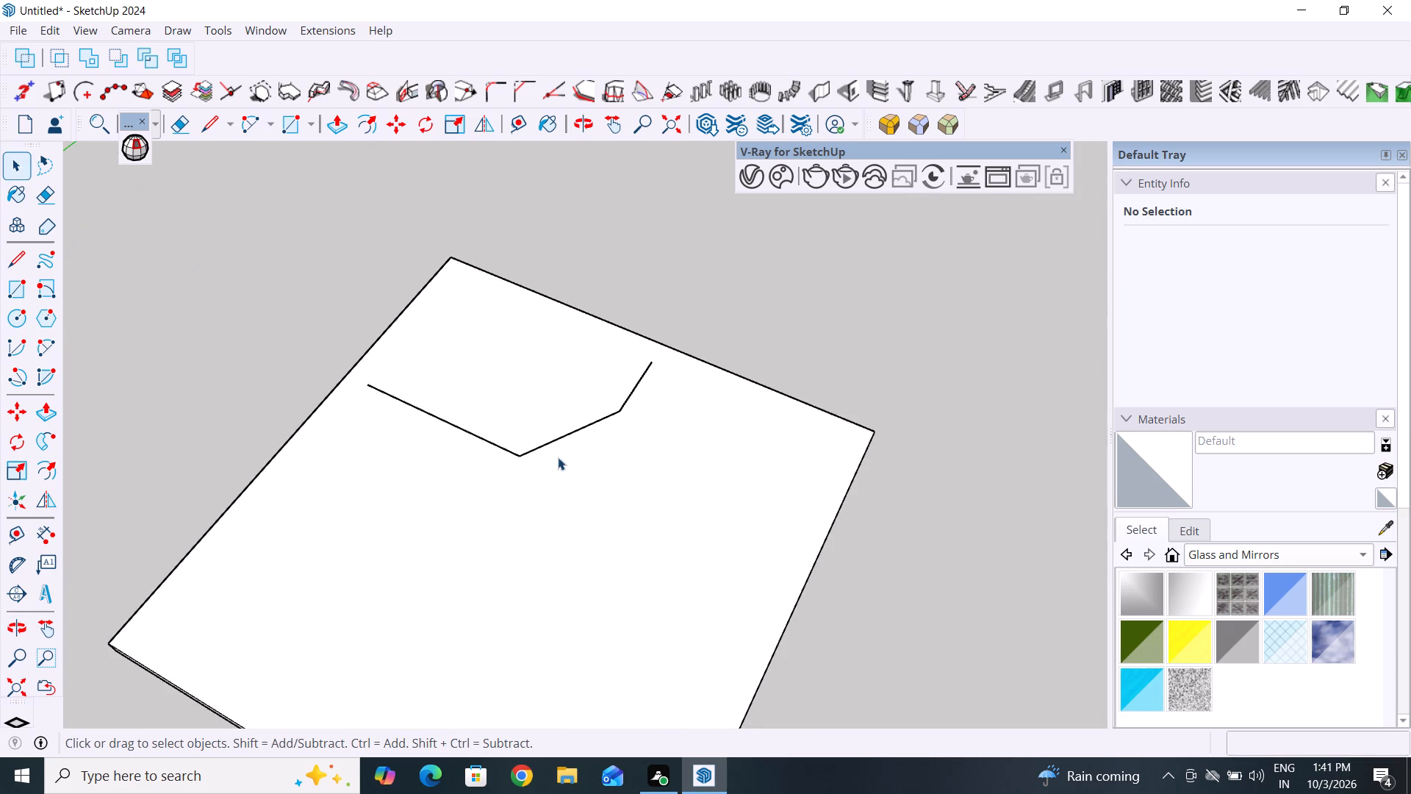
# Delete the three connected straight lines from the floor slab's top face.
pyautogui.moveTo(555, 461); pyautogui.dragTo(594, 308, button='middle')
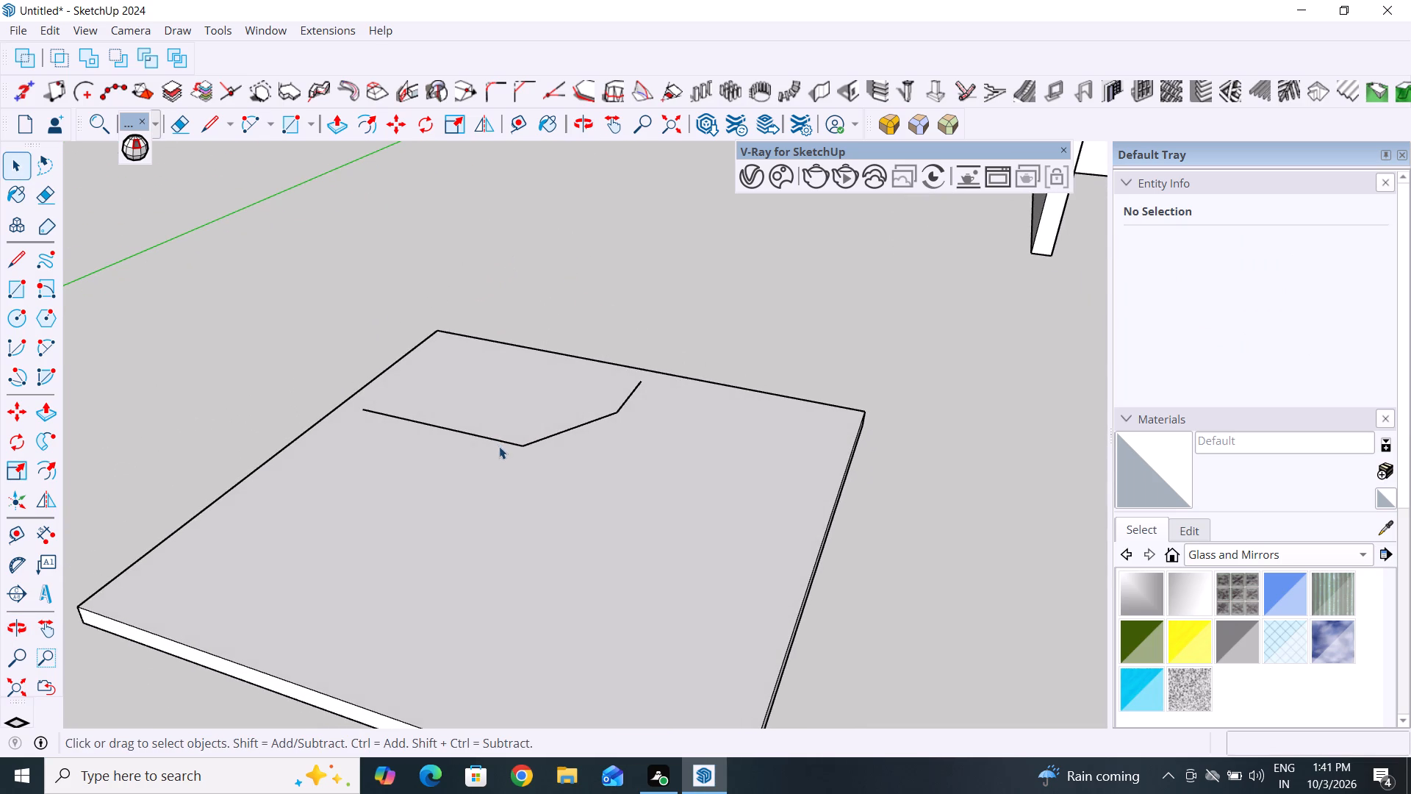
pyautogui.click(509, 444)
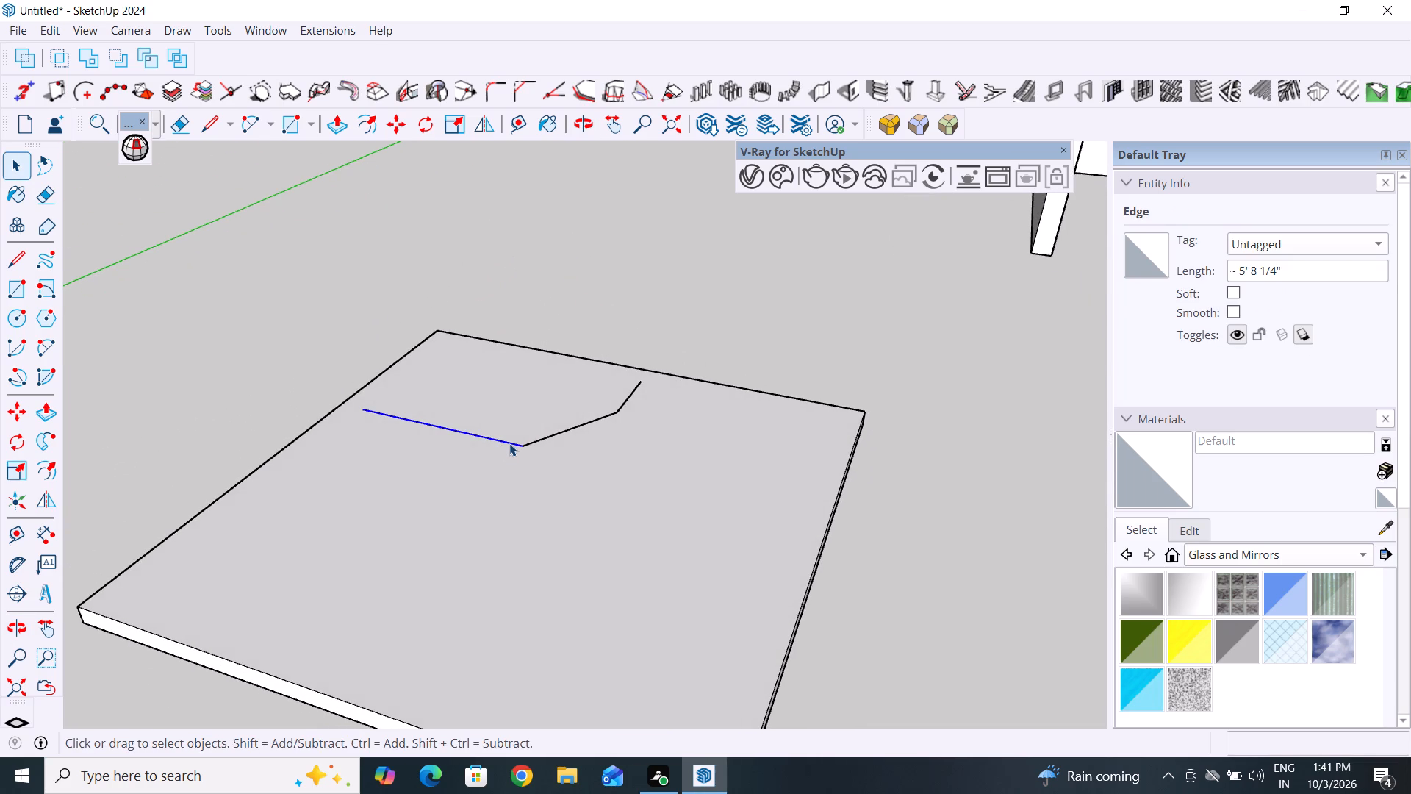
pyautogui.press('Delete')
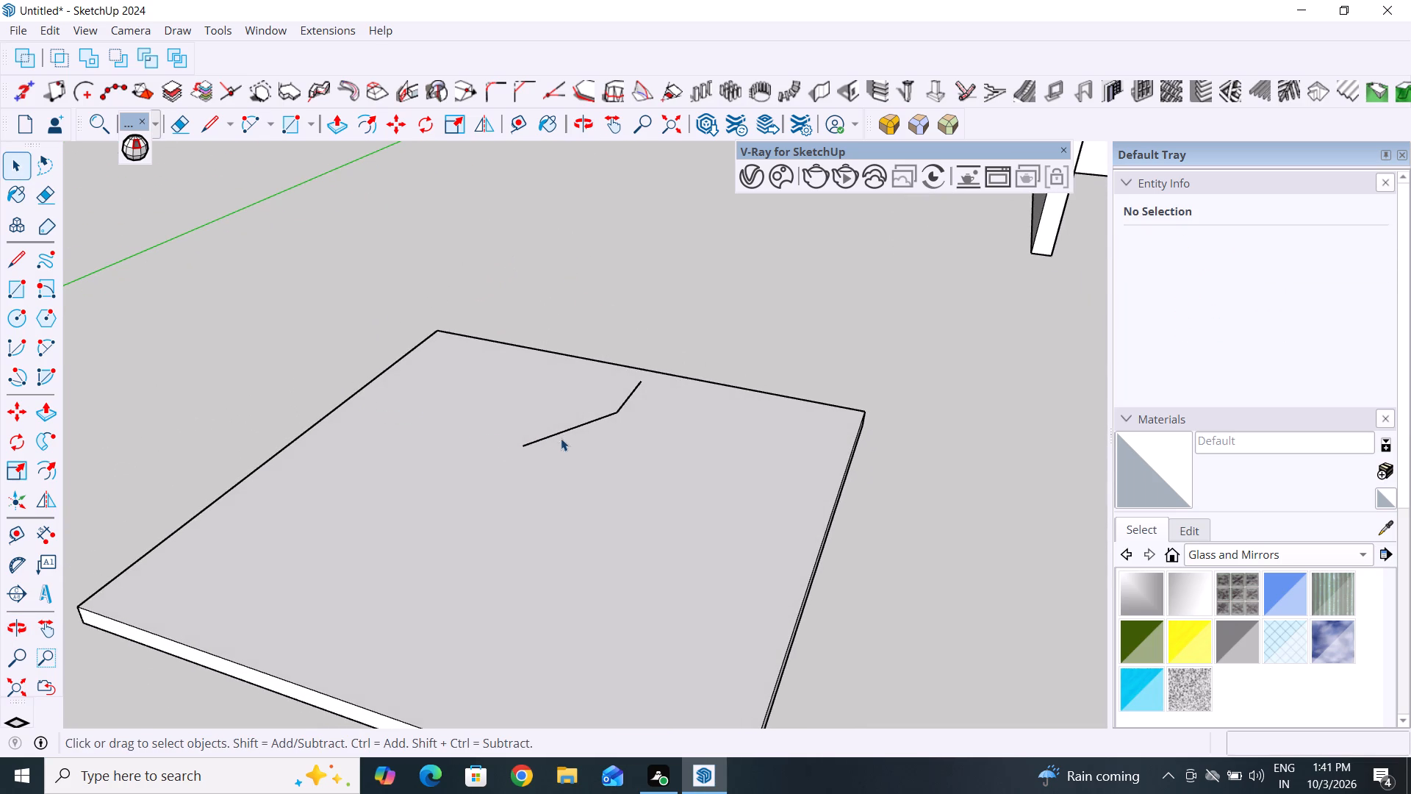
pyautogui.click(572, 430)
pyautogui.press('Delete')
pyautogui.click(631, 394)
pyautogui.press('Delete')
pyautogui.click(937, 541)
# Place a guide on the slab's top face parallel to its front 15' 8" edge, about 1' 5" inward.
pyautogui.scroll(-3, 874, 500)
pyautogui.moveTo(864, 498); pyautogui.dragTo(717, 463, button='middle')
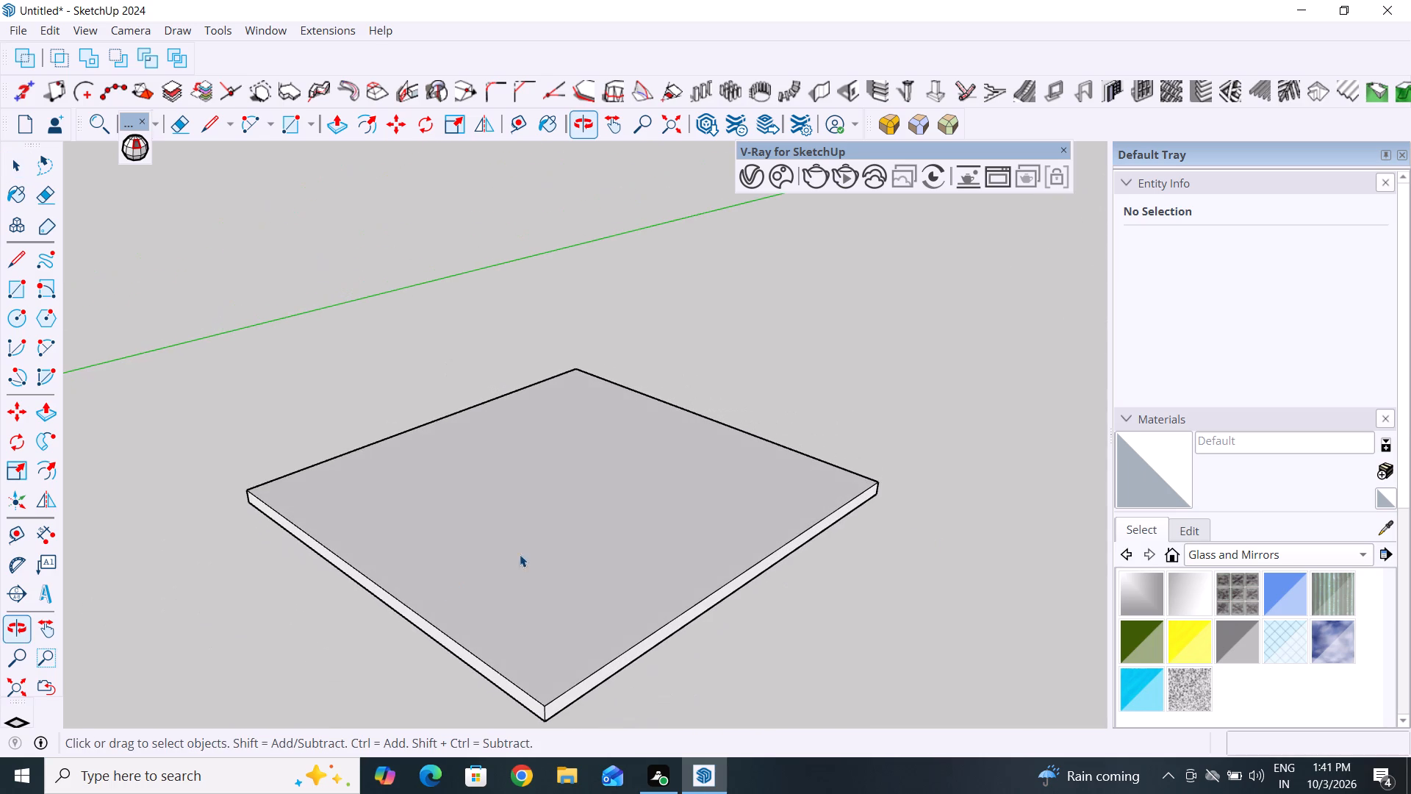
pyautogui.click(386, 590)
pyautogui.moveTo(386, 590); pyautogui.dragTo(421, 587, button='middle')
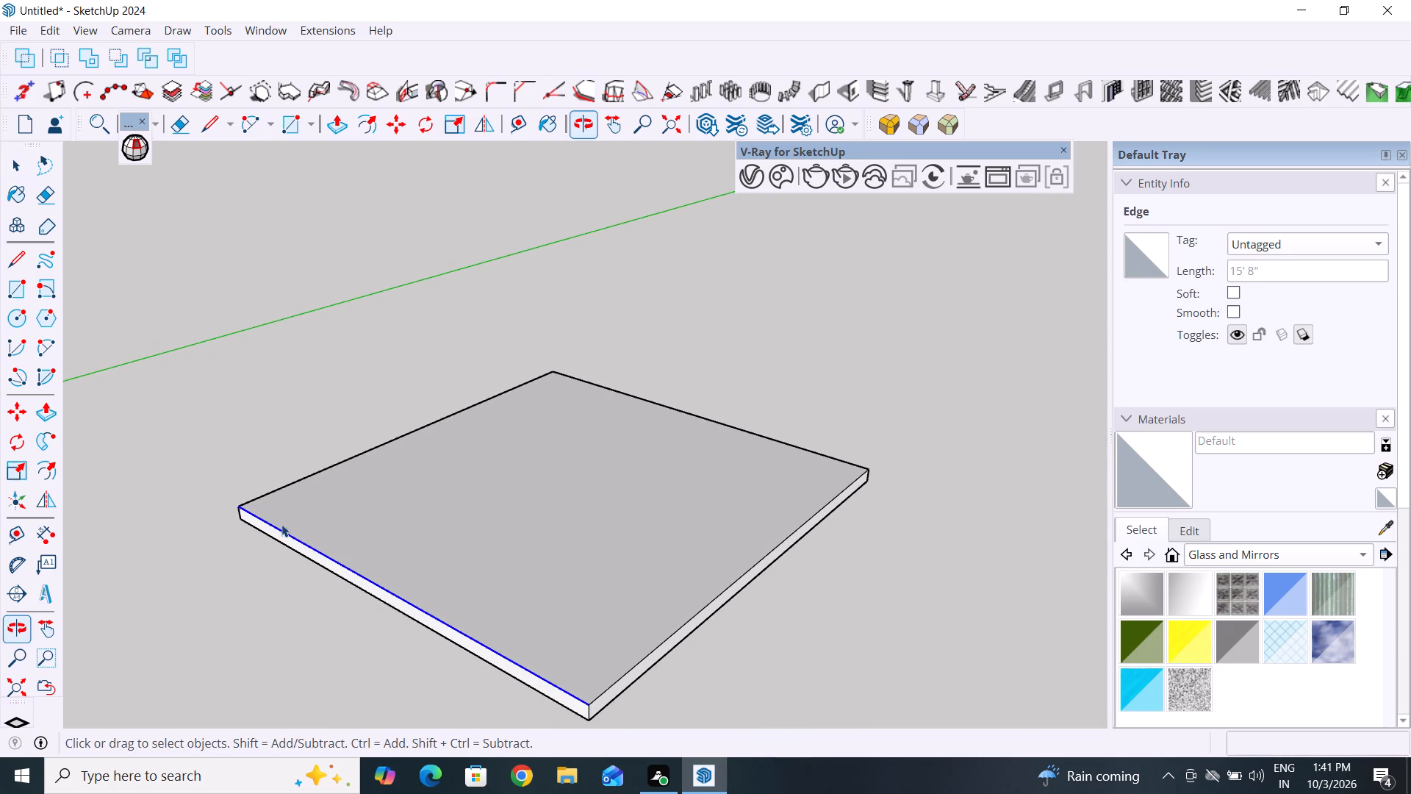
pyautogui.click(322, 338)
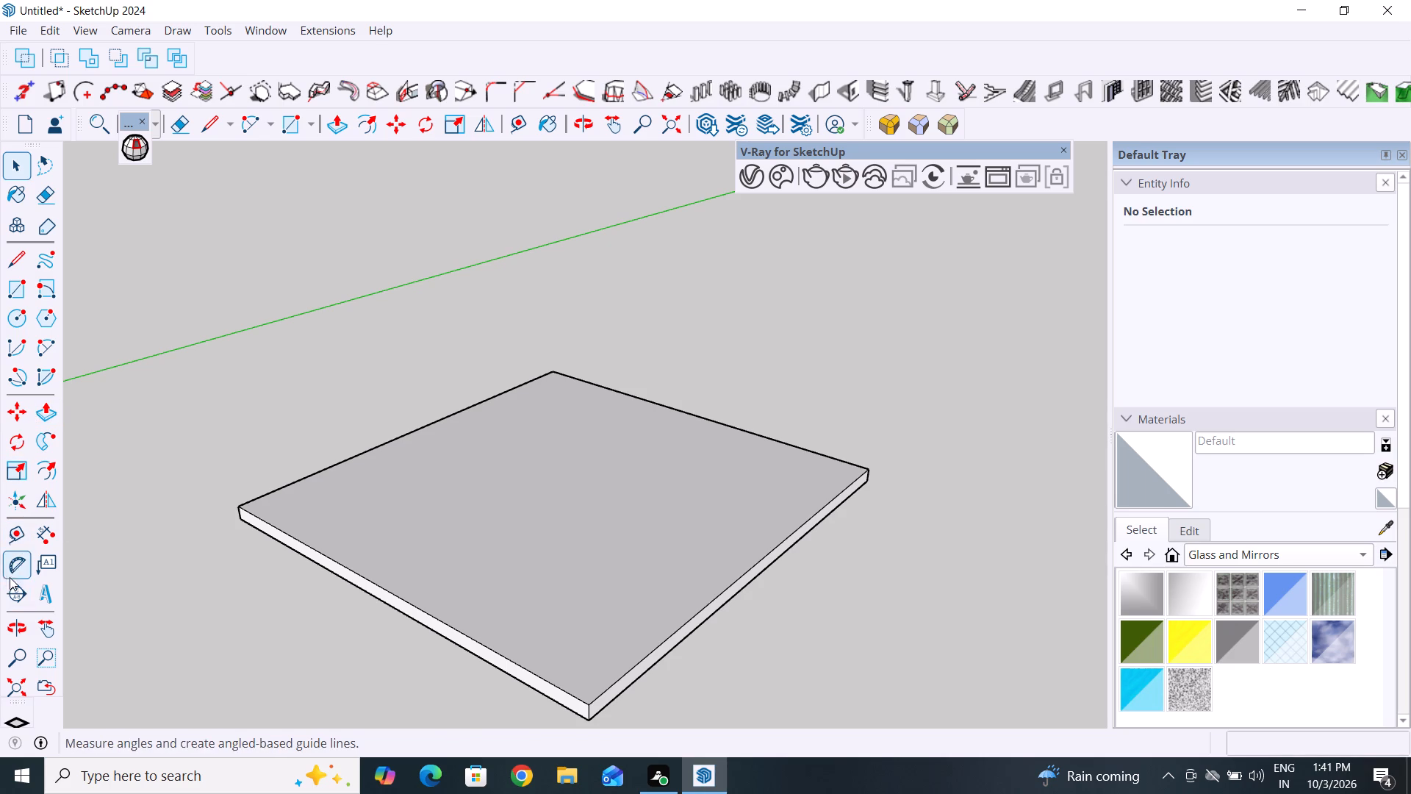
pyautogui.click(19, 532)
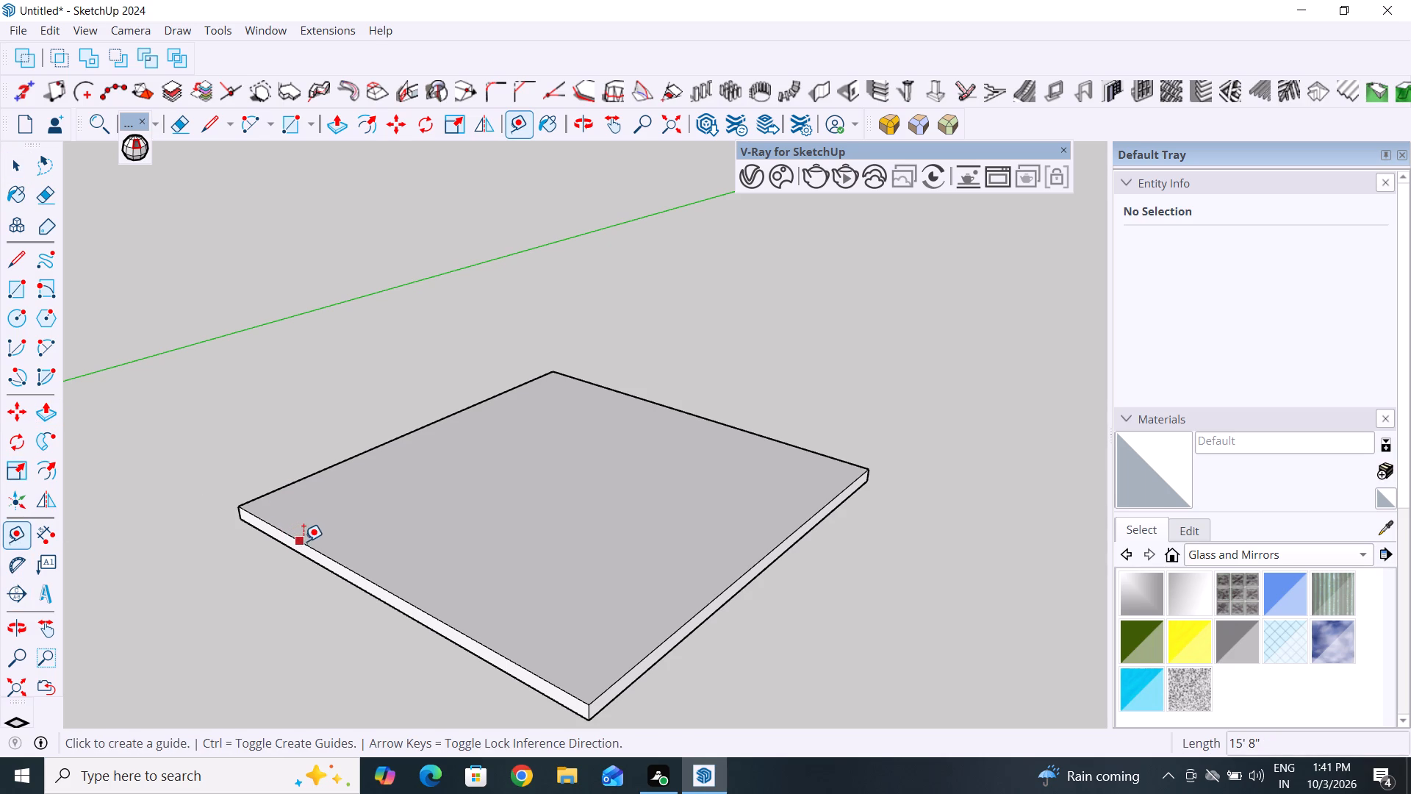
pyautogui.click(305, 540)
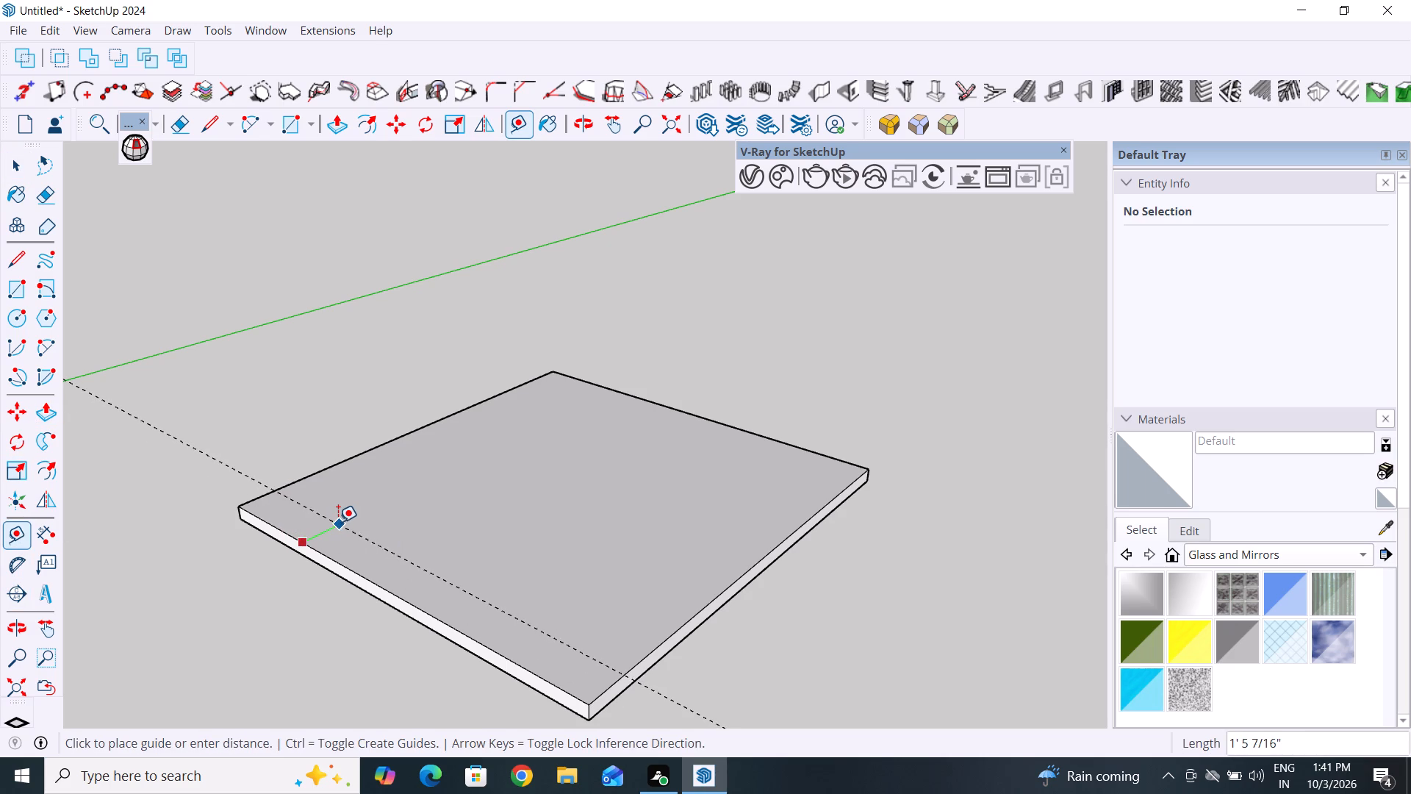
pyautogui.click(337, 522)
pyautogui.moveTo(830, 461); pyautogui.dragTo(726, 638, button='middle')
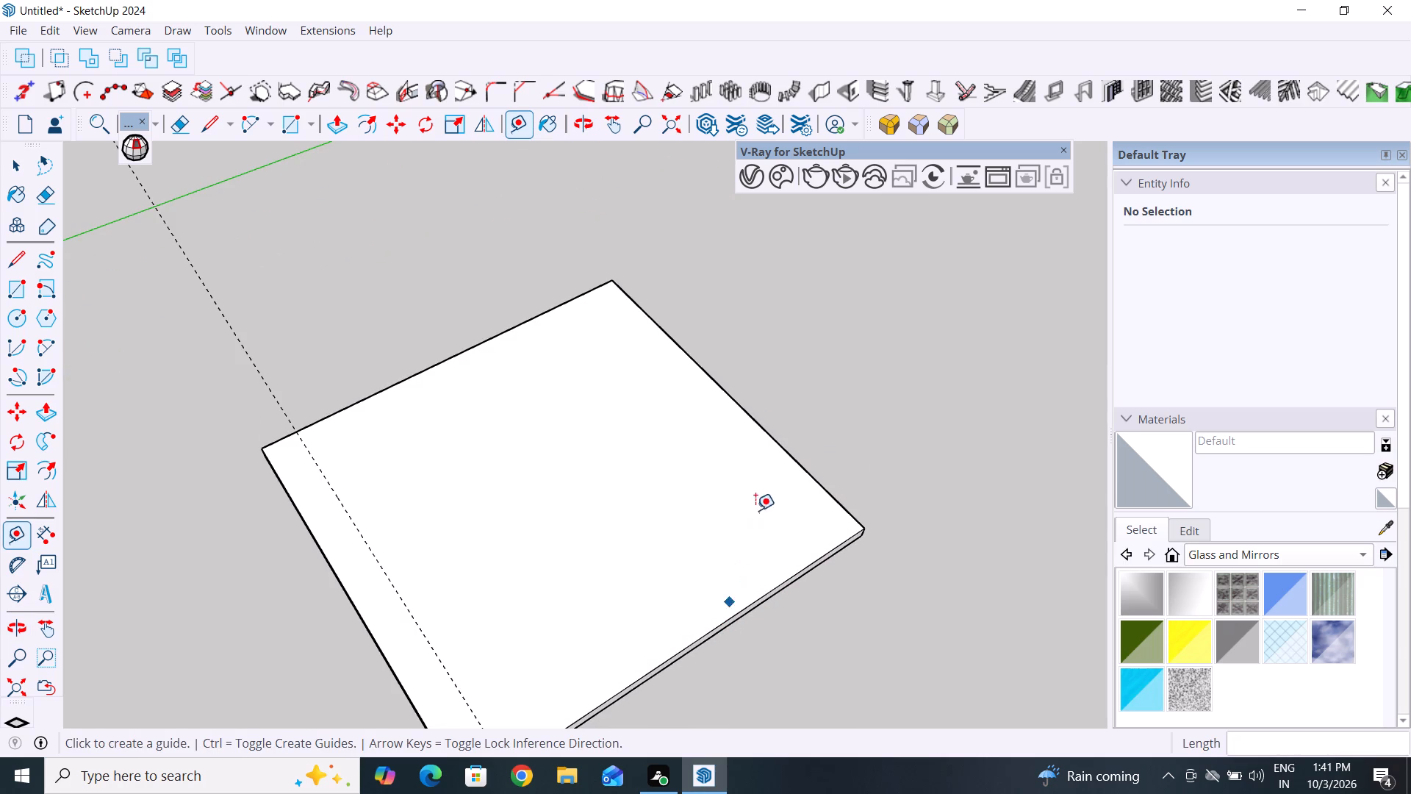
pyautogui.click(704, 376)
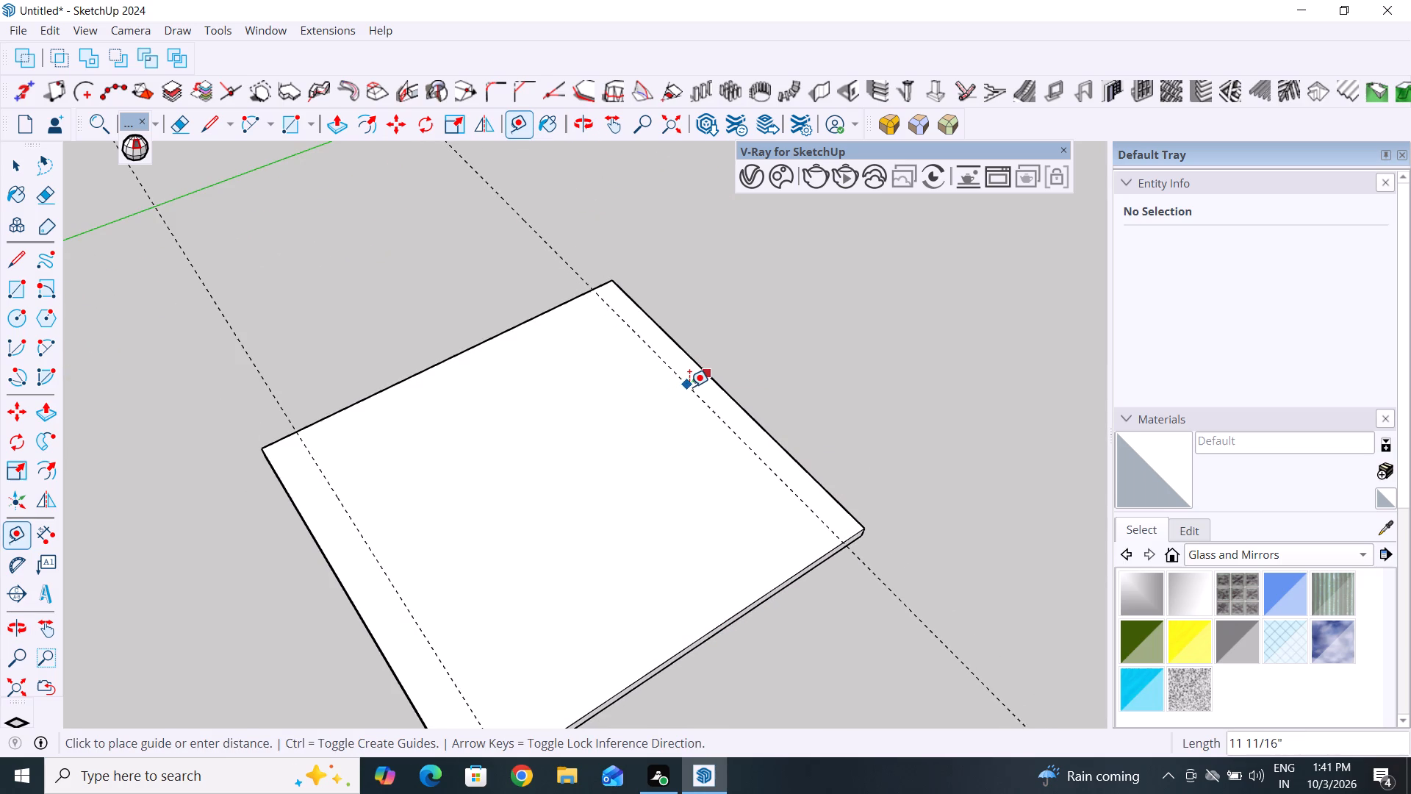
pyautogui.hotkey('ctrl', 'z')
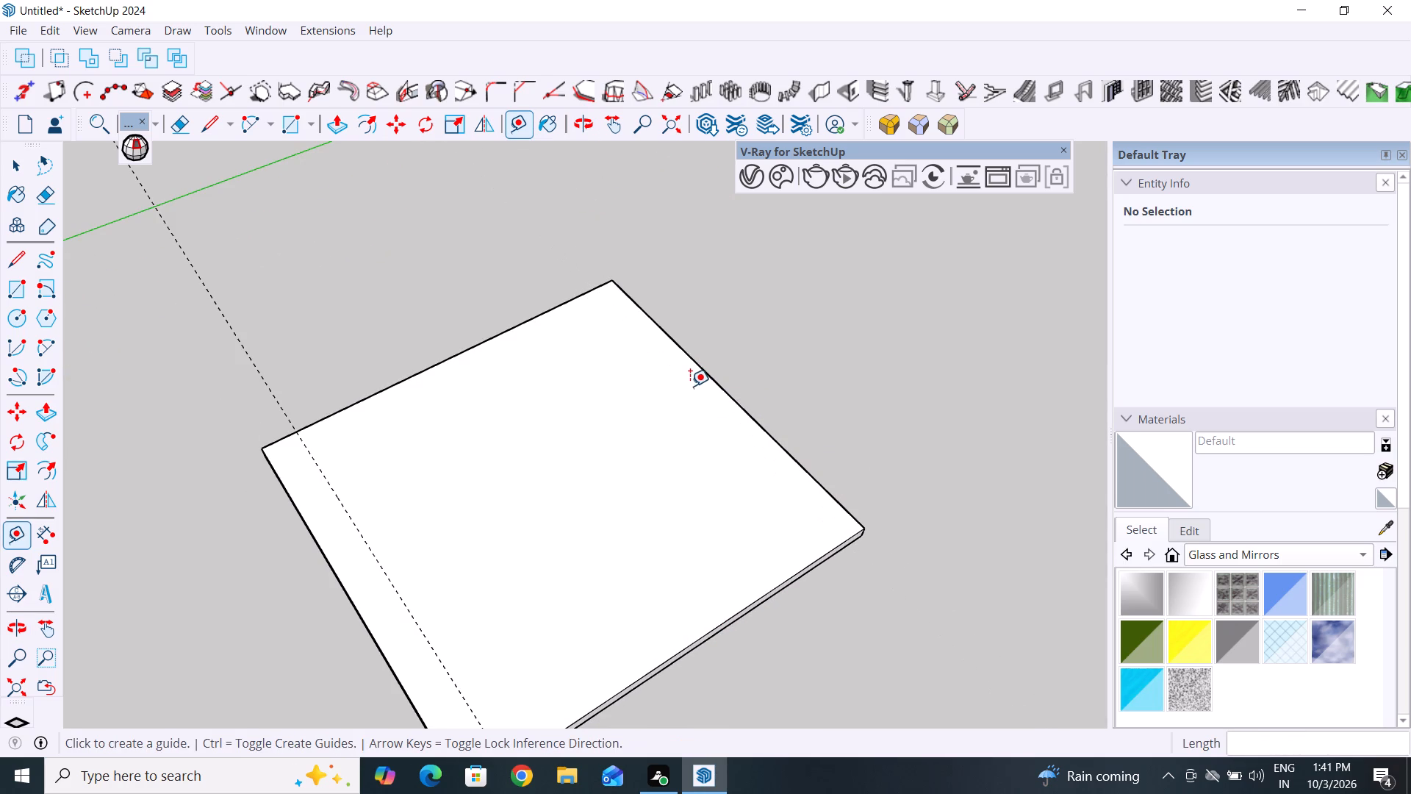
# Place a guide across the slab, offset about 9' 3" from the 16' 6" edge nearest the green axis.
pyautogui.click(392, 386)
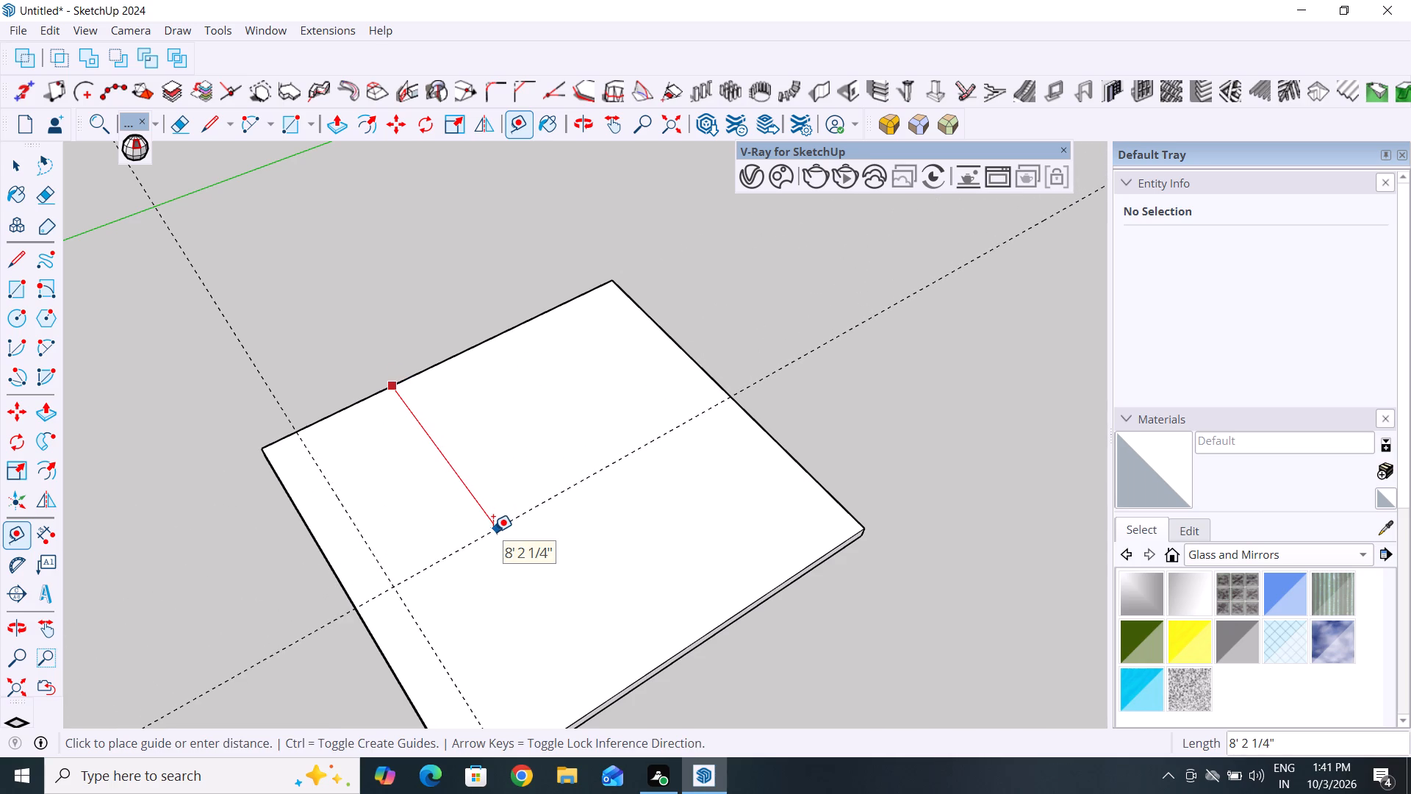
pyautogui.scroll(-3, 498, 541)
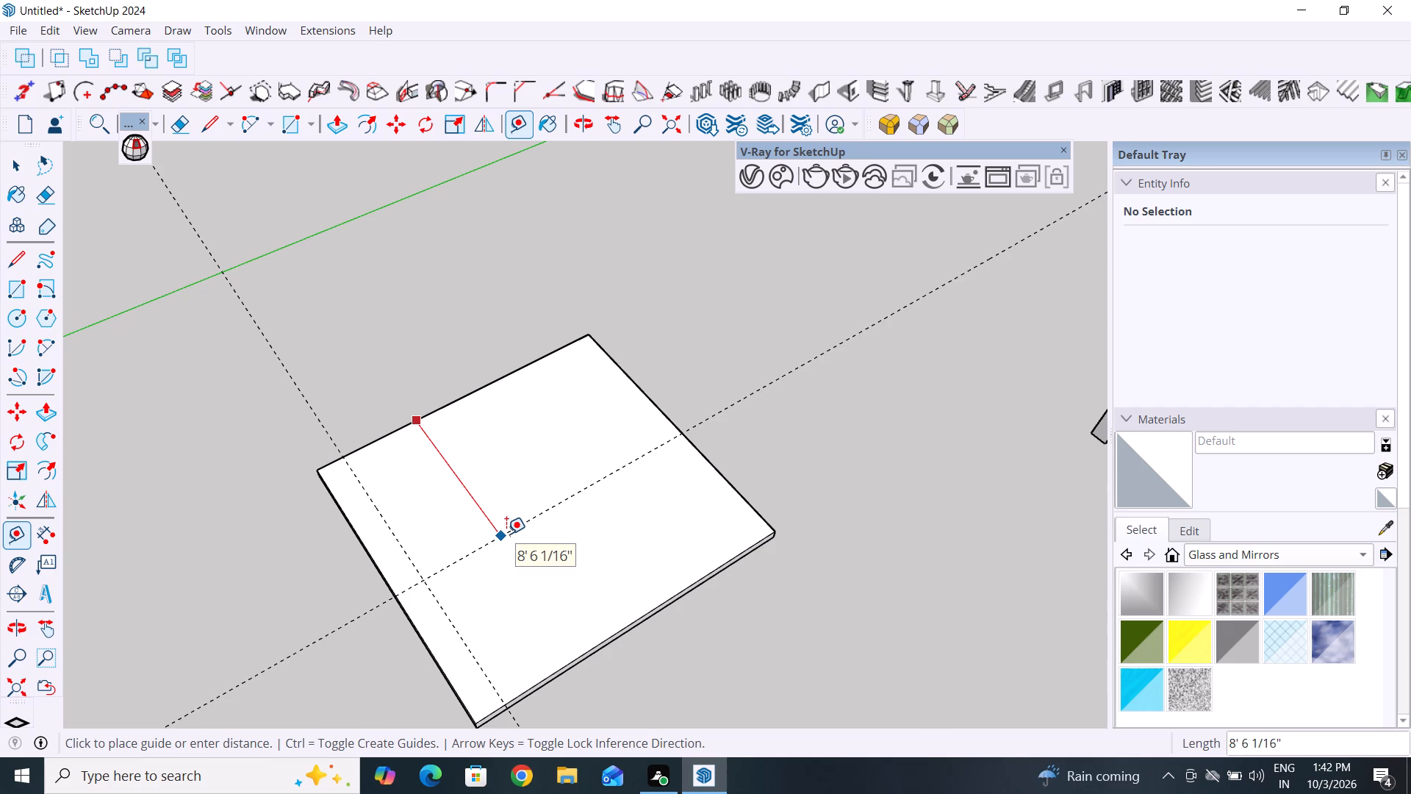
pyautogui.click(511, 548)
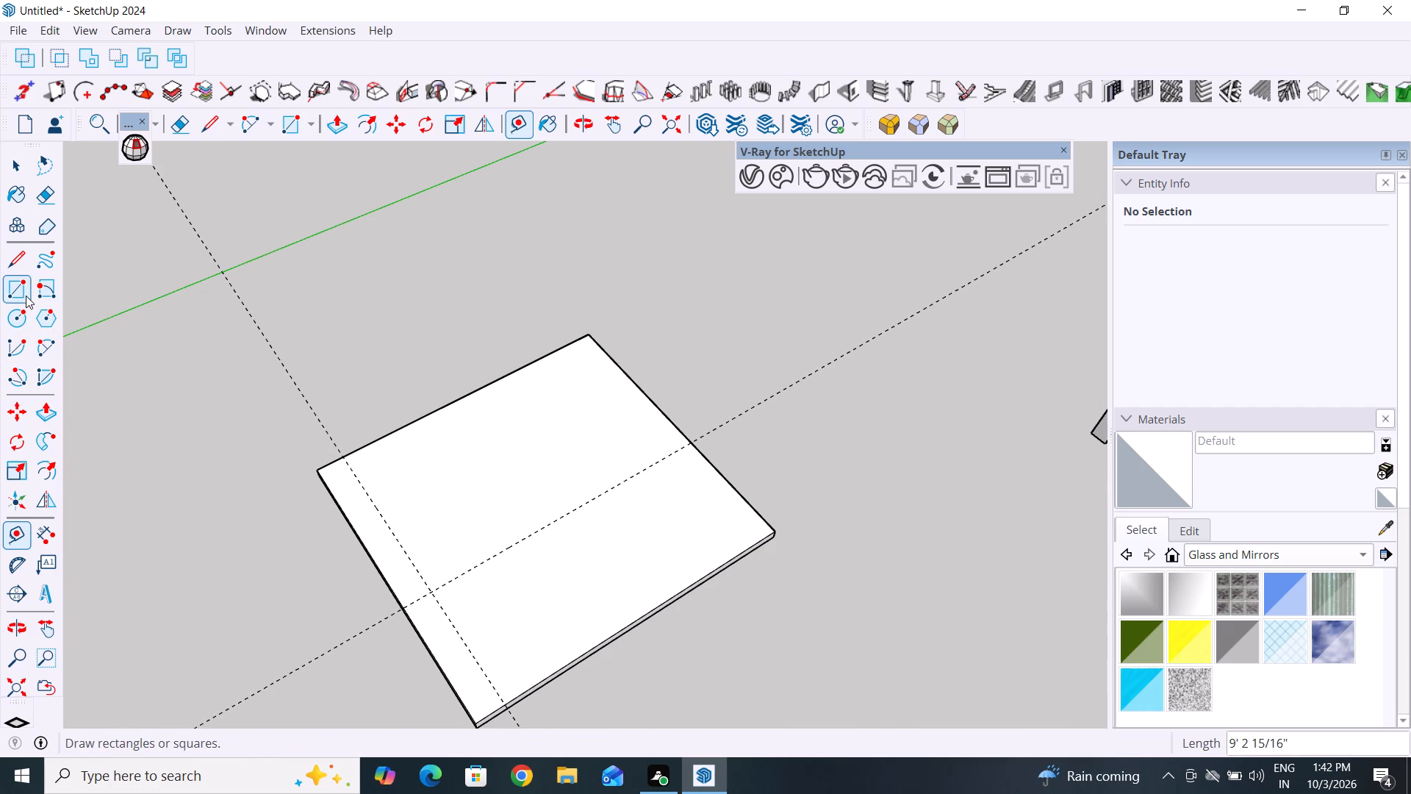
# Place a guide about 4' 11" inward from the slab edge opposite the first guide's edge, parallel to it.
pyautogui.click(10, 537)
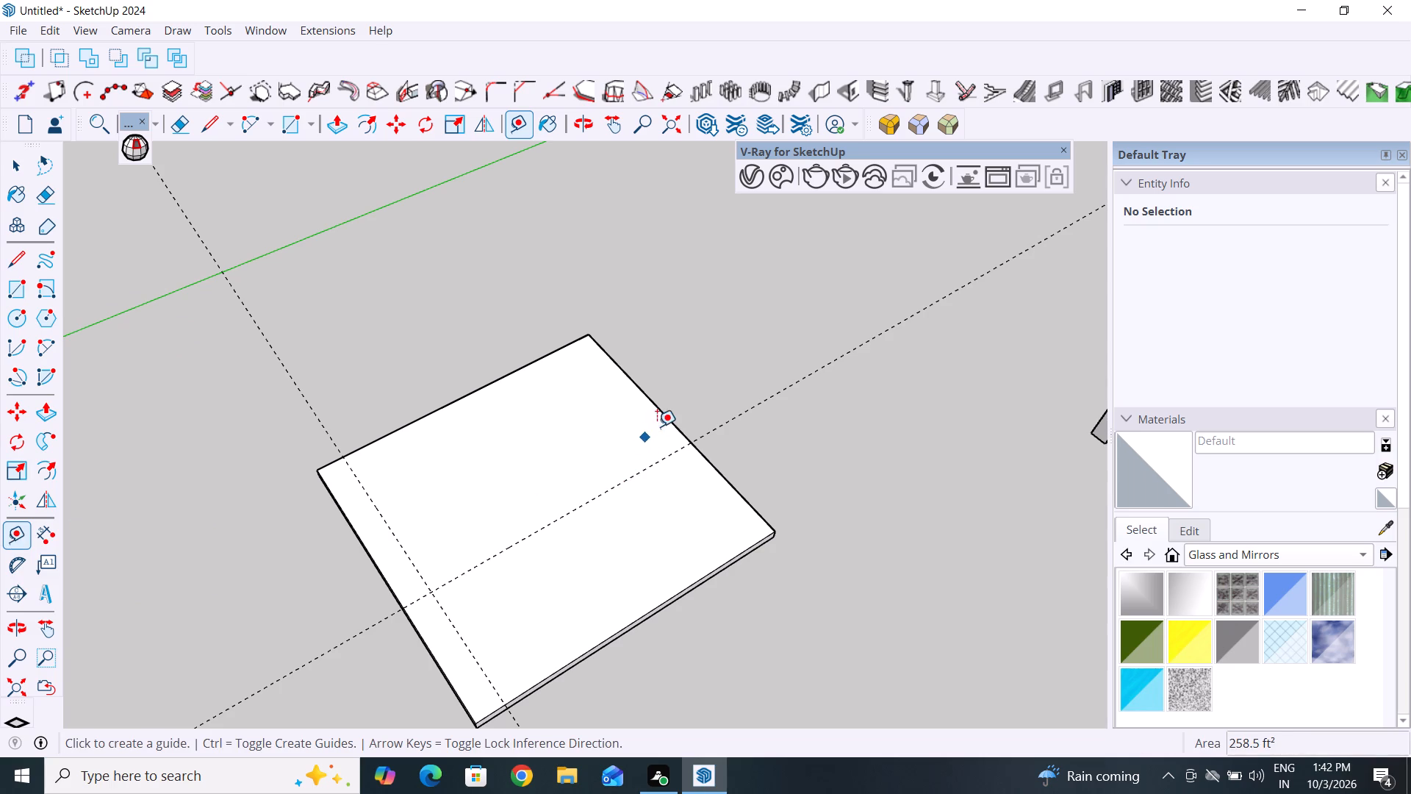
pyautogui.click(661, 420)
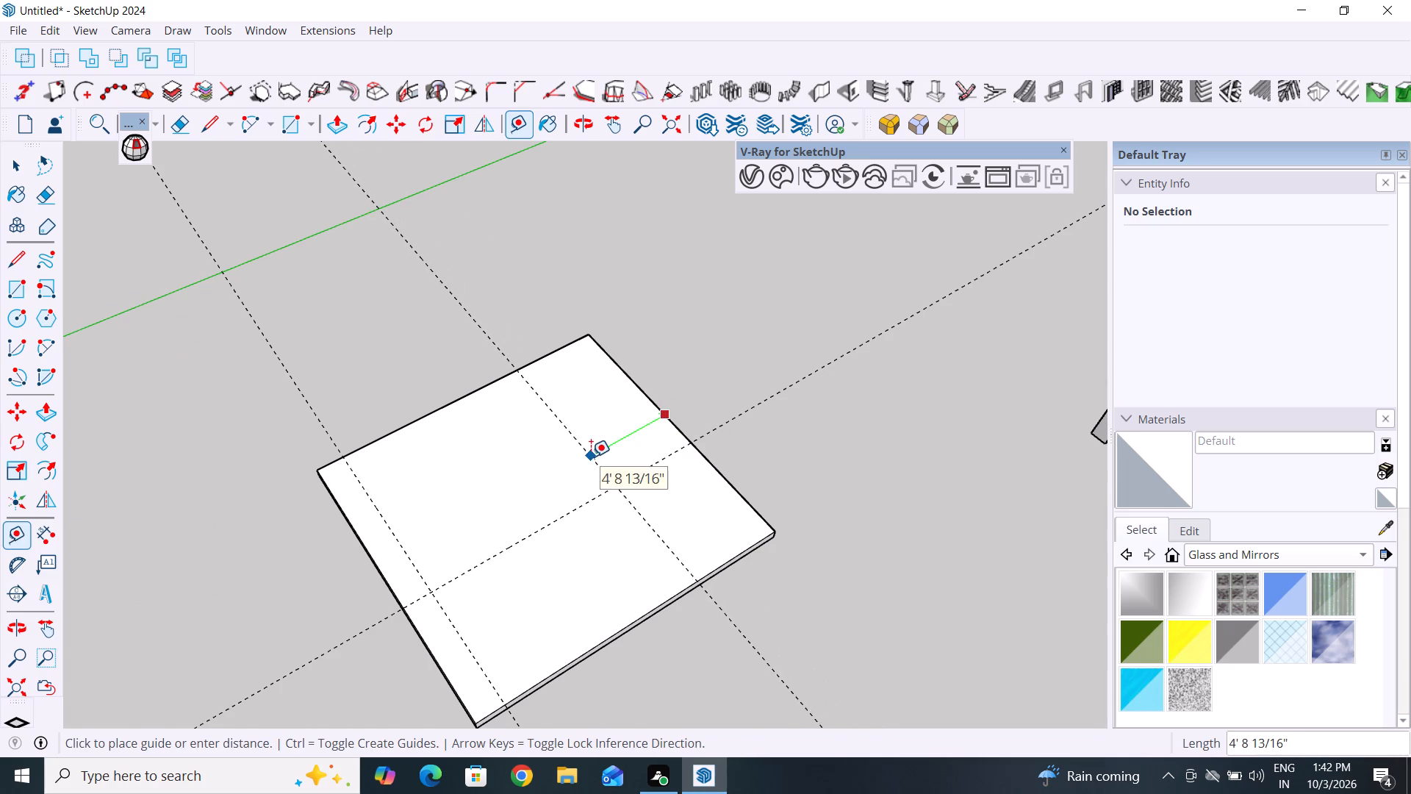
pyautogui.click(589, 462)
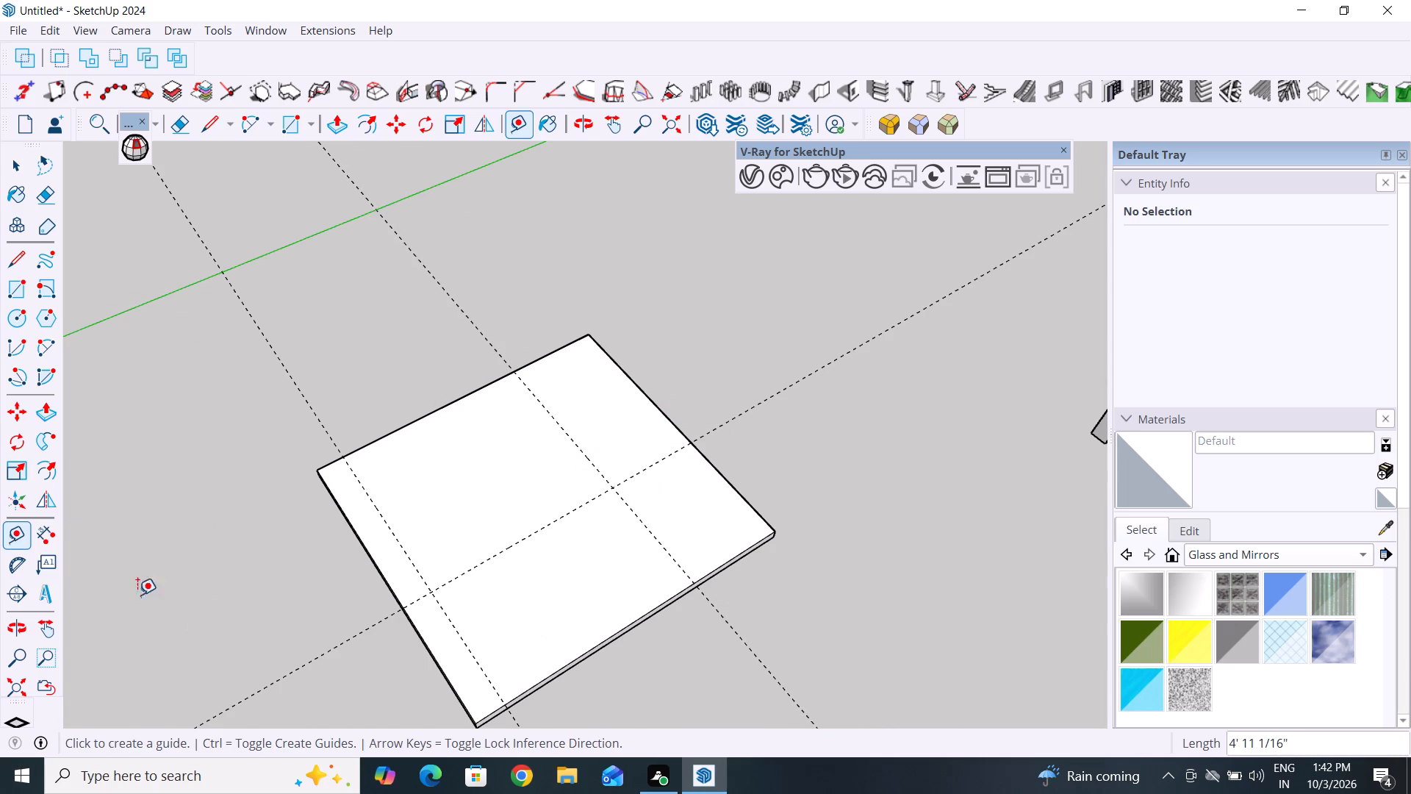
pyautogui.click(15, 172)
pyautogui.click(201, 434)
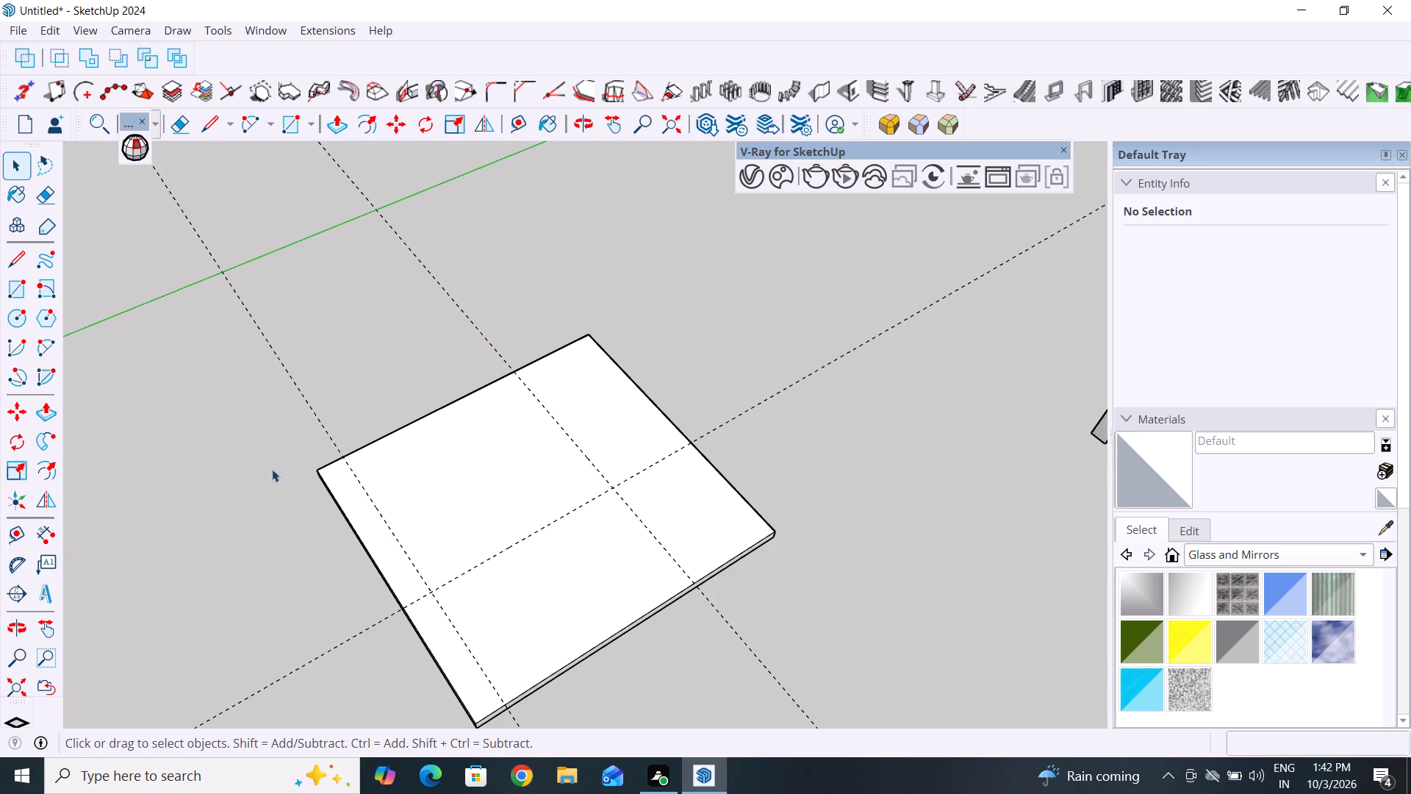
# Place another guide about 1' 7" inward from the slab's 16' 6" edge nearest the green axis.
pyautogui.scroll(-3, 312, 488)
pyautogui.moveTo(312, 488); pyautogui.dragTo(547, 434, button='middle')
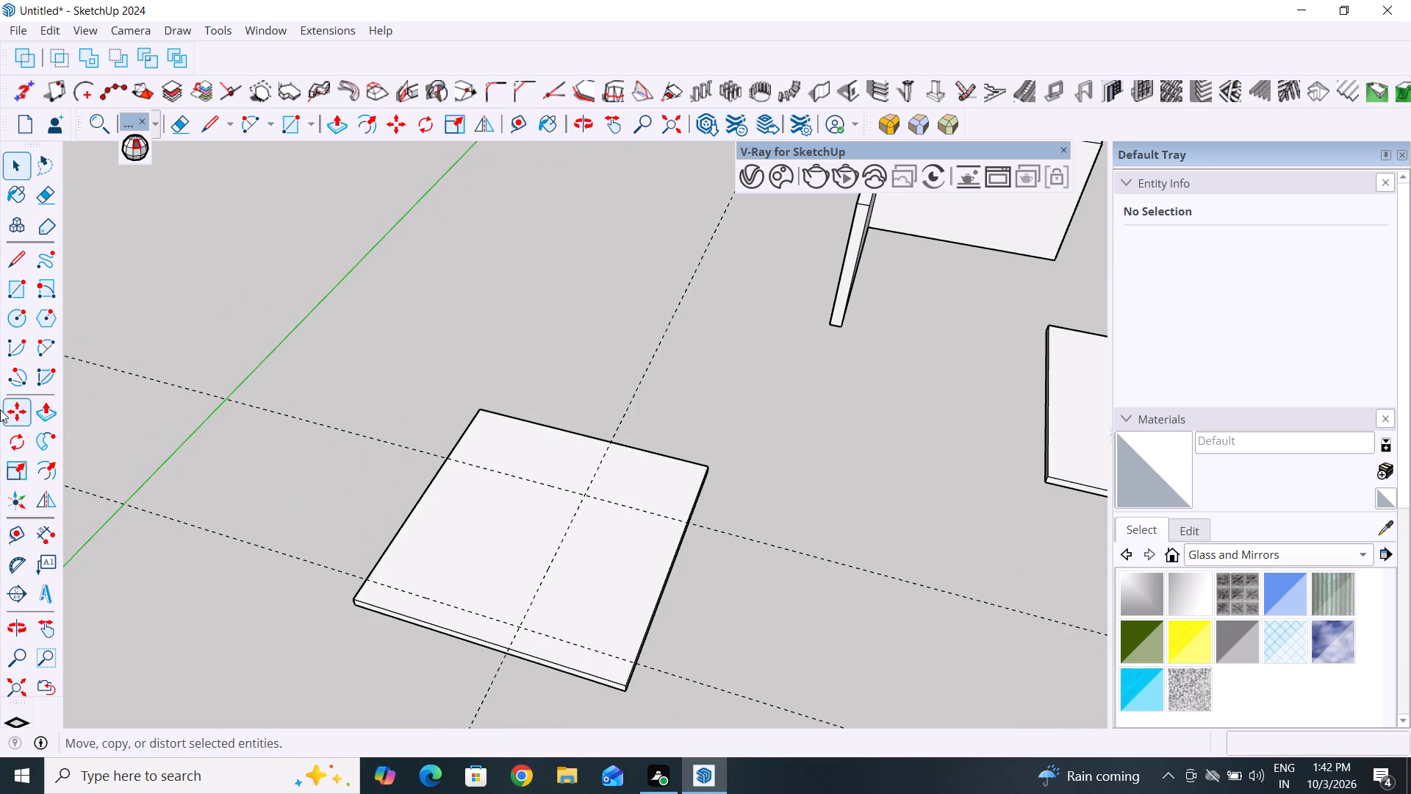
pyautogui.click(0, 538)
pyautogui.click(18, 543)
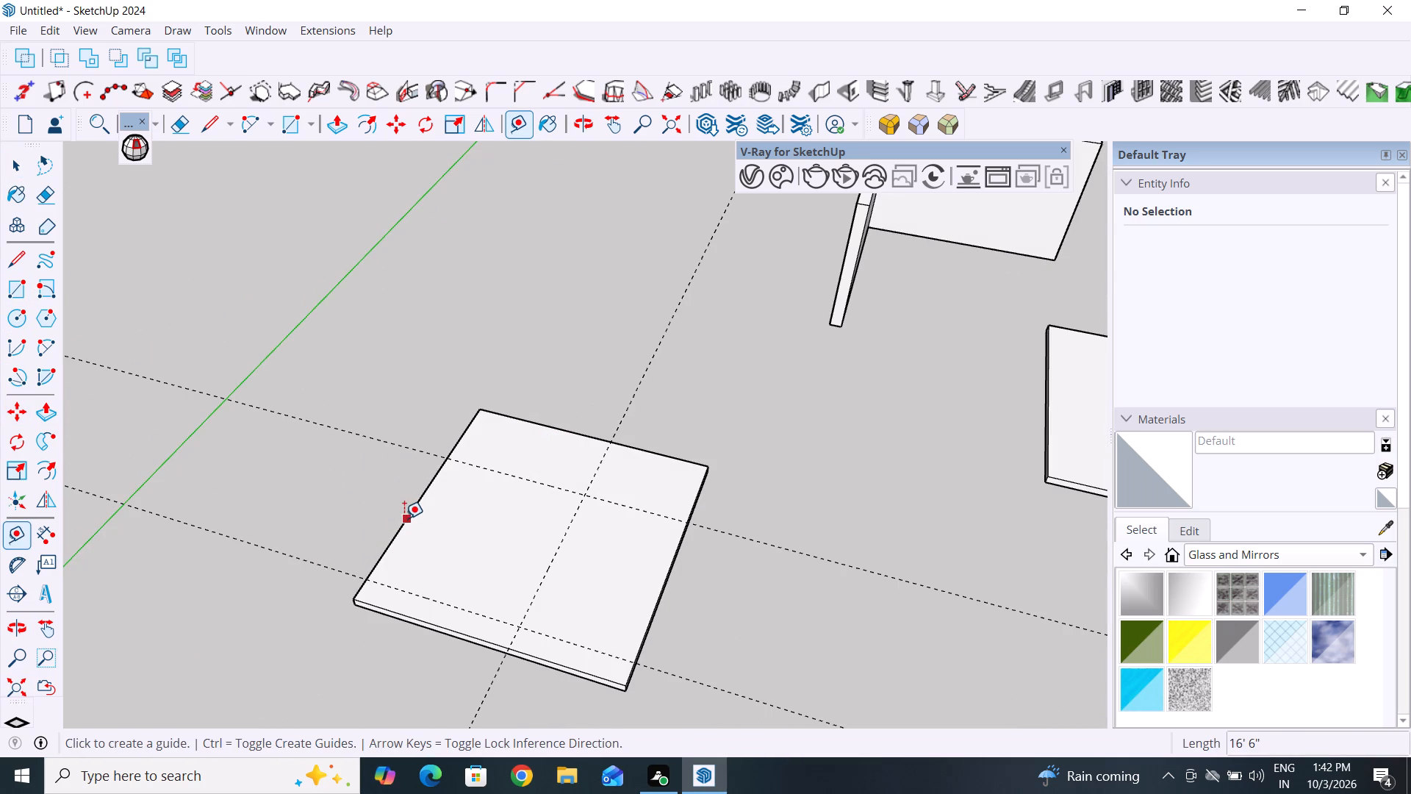
pyautogui.click(404, 518)
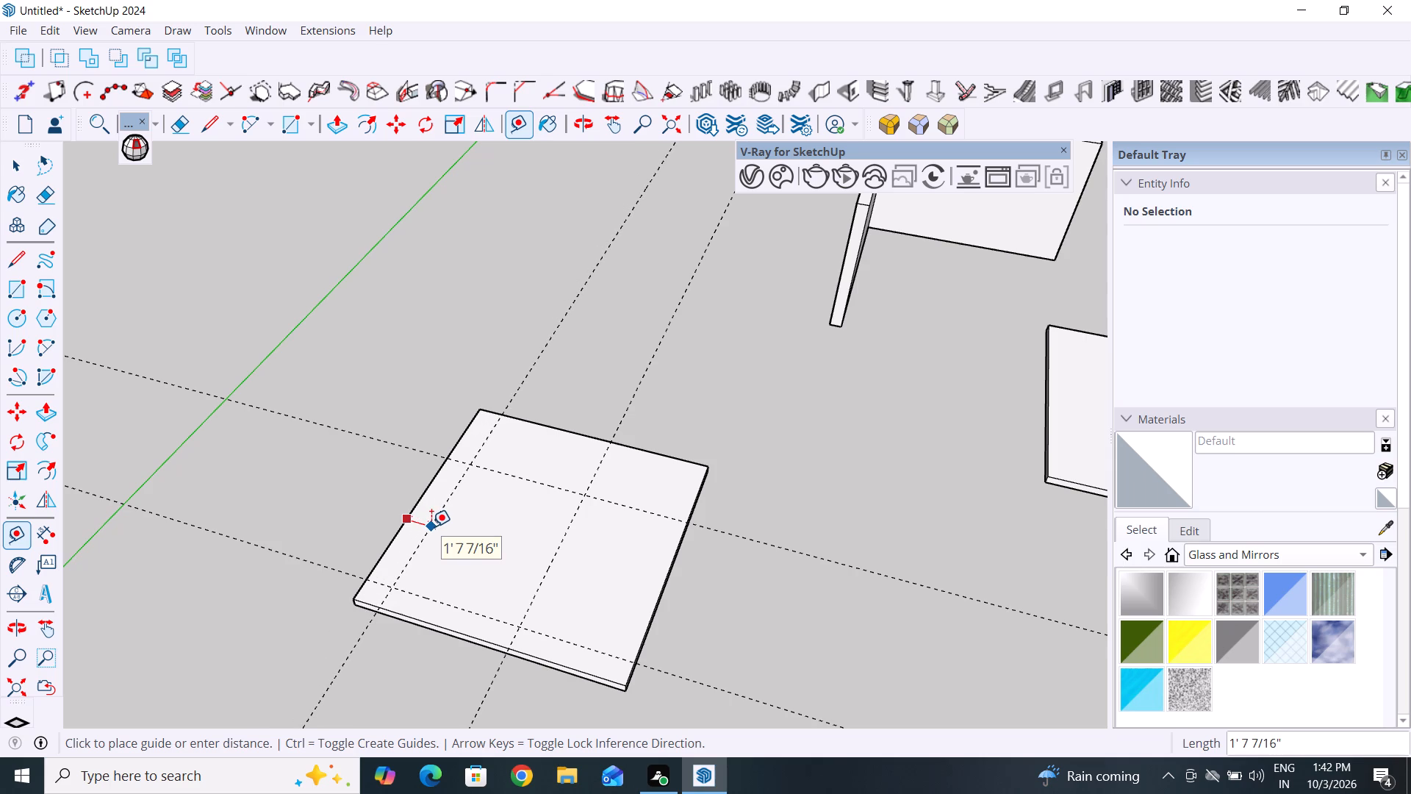
pyautogui.click(431, 526)
pyautogui.click(21, 170)
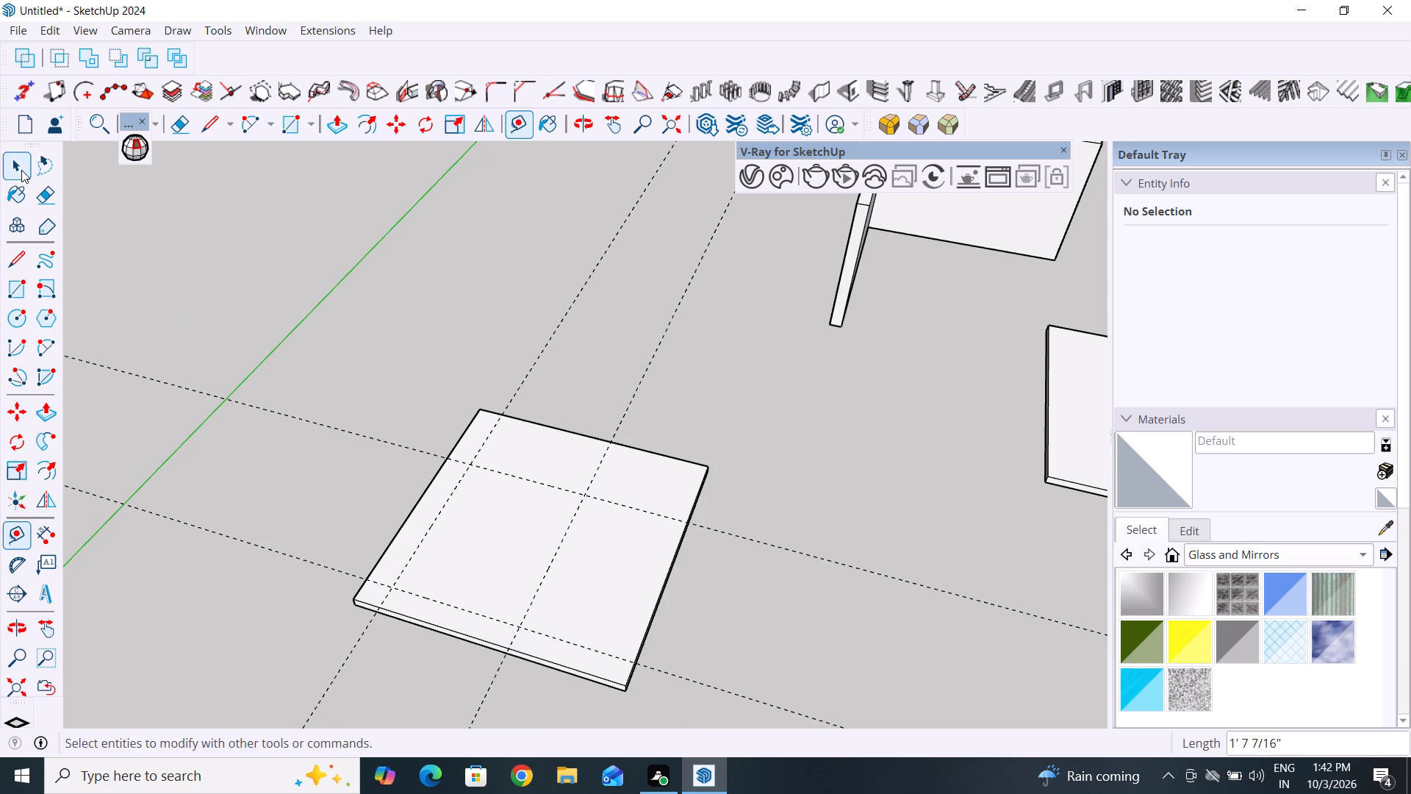
pyautogui.click(249, 264)
# Examine the layout of the crossing guides on the floor slab from several angles.
pyautogui.scroll(-2, 586, 585)
pyautogui.moveTo(577, 588); pyautogui.dragTo(415, 537, button='middle')
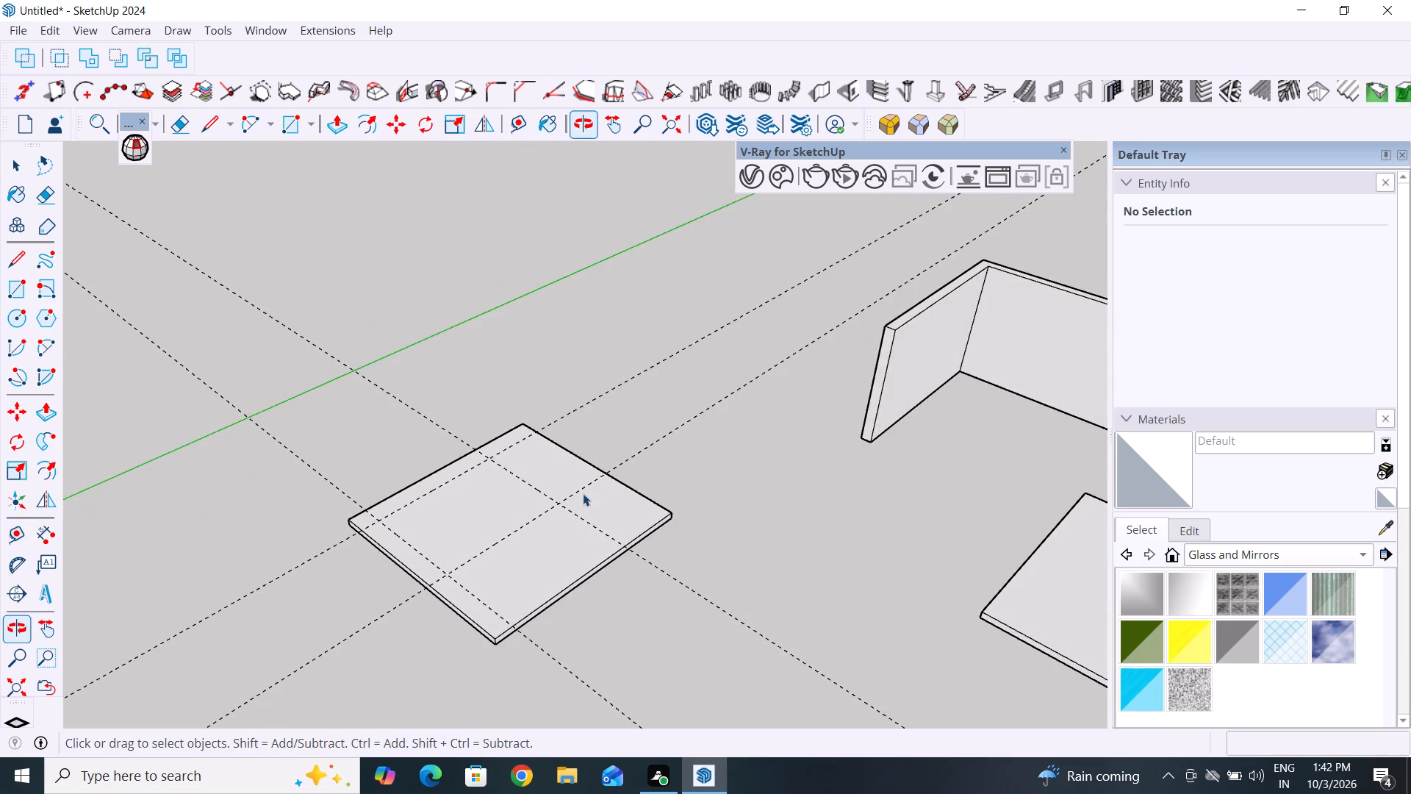
pyautogui.scroll(2, 656, 482)
pyautogui.moveTo(656, 482); pyautogui.dragTo(590, 438, button='middle')
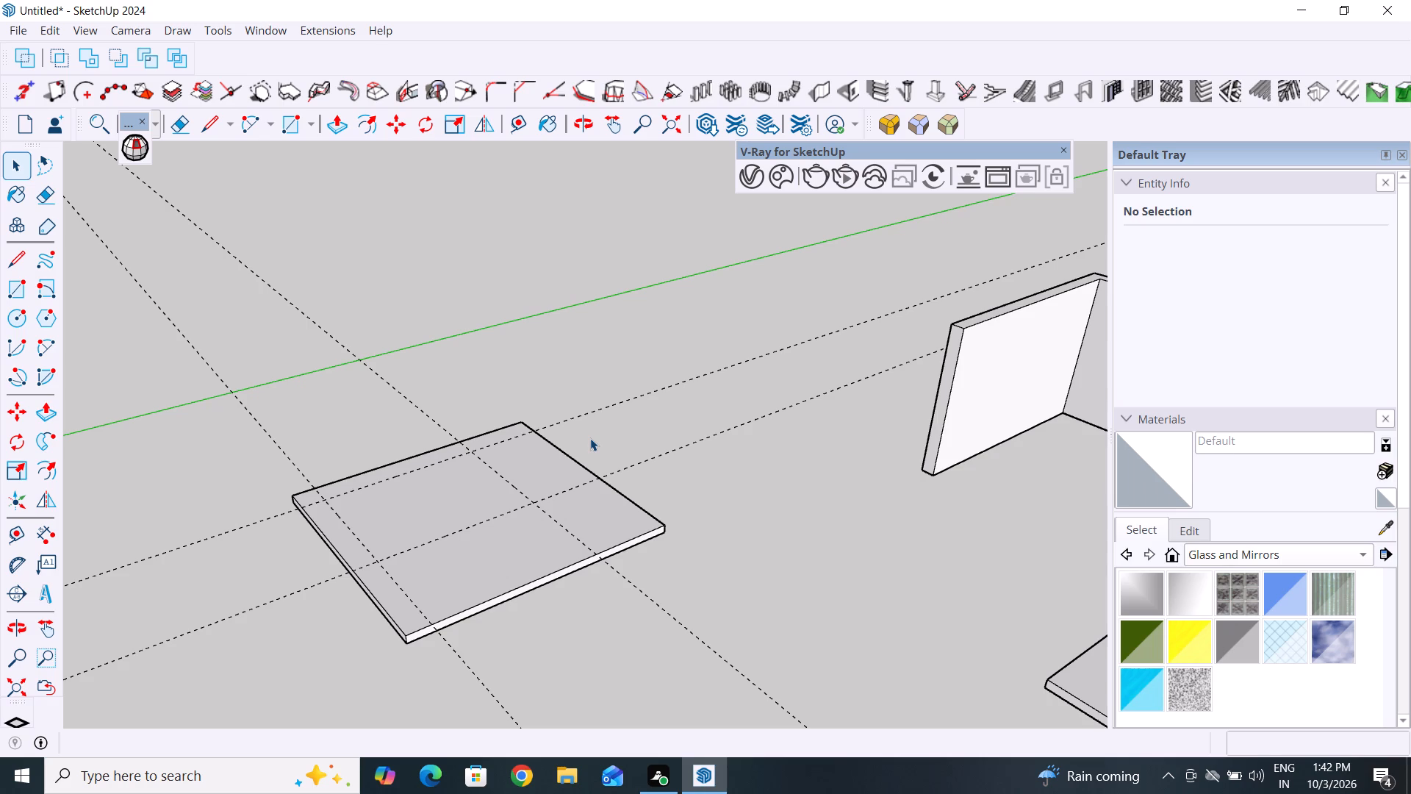
pyautogui.moveTo(605, 529); pyautogui.dragTo(570, 443, button='middle')
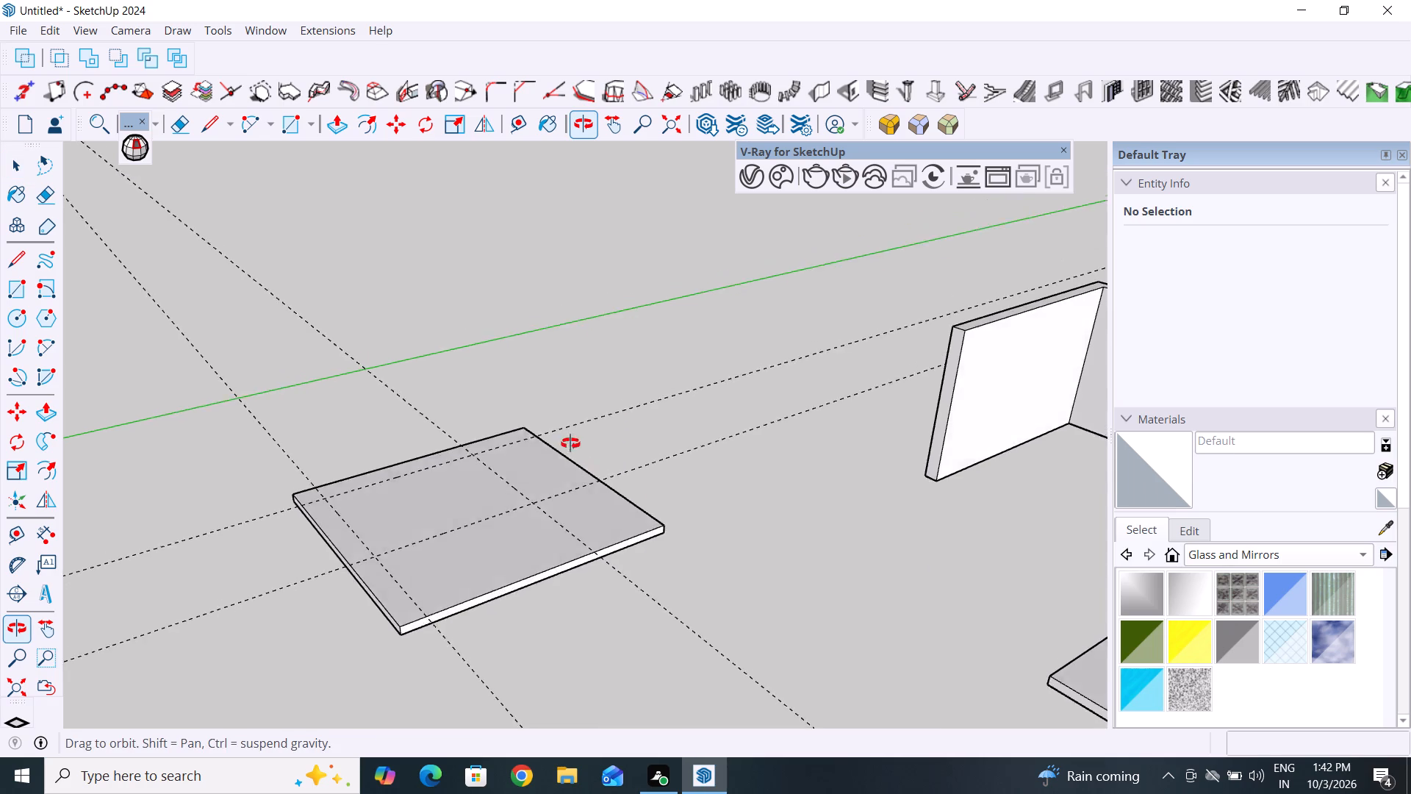
pyautogui.moveTo(570, 443); pyautogui.dragTo(590, 558, button='middle')
pyautogui.scroll(3, 567, 532)
pyautogui.moveTo(498, 580); pyautogui.dragTo(517, 577, button='middle')
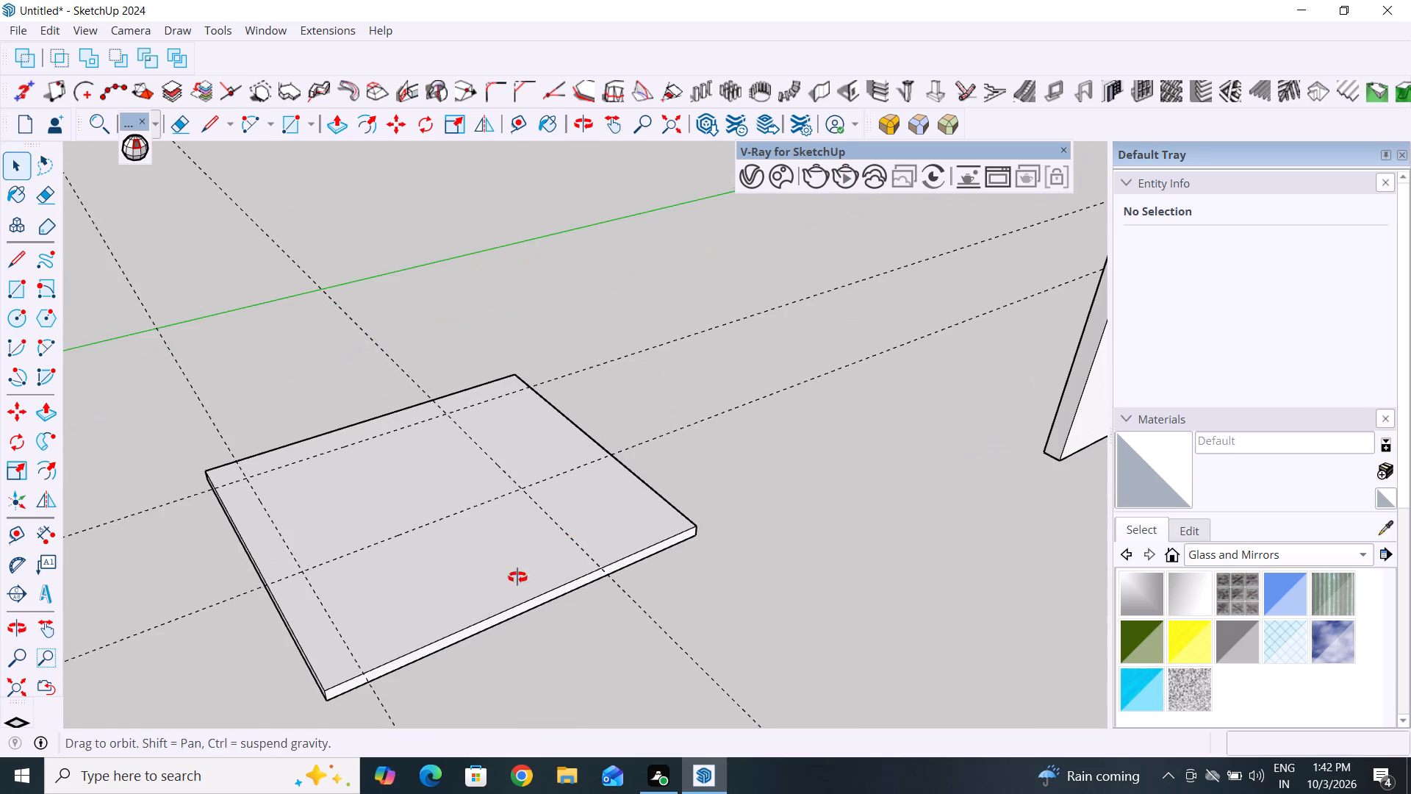
pyautogui.moveTo(517, 577); pyautogui.dragTo(570, 540, button='middle')
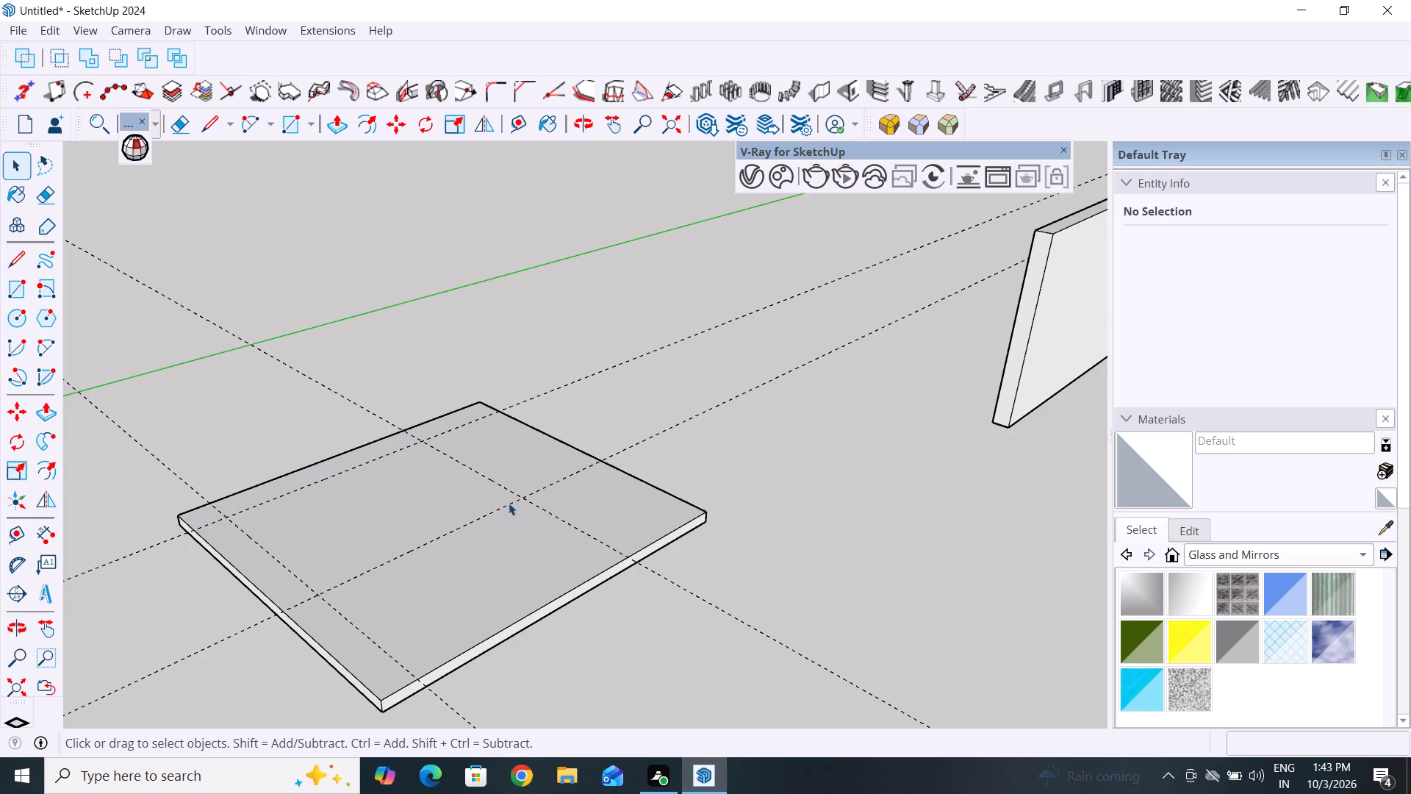
pyautogui.moveTo(678, 606); pyautogui.dragTo(576, 637, button='middle')
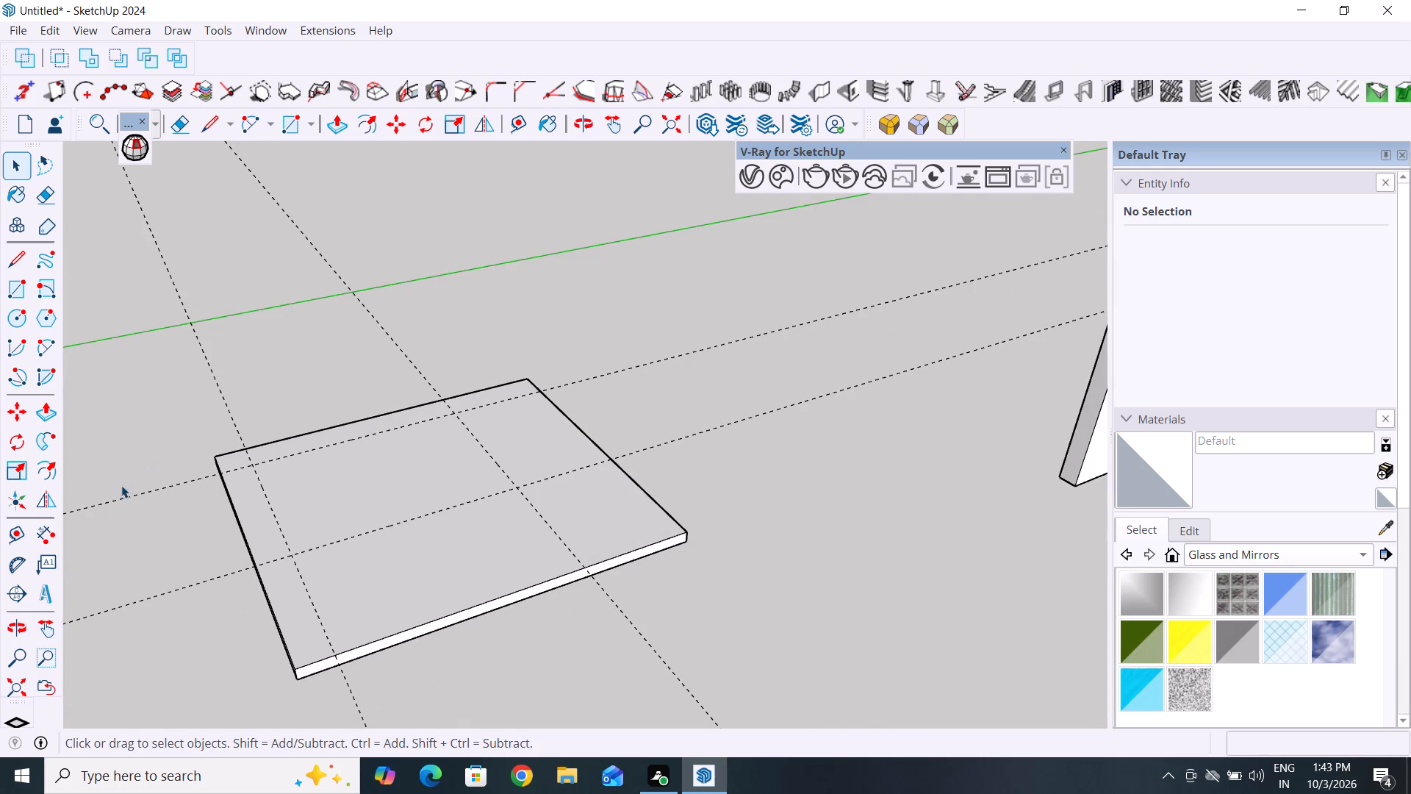
# Measure the distance along the 9' 3" guide between its intersections with the two cross guides.
pyautogui.click(53, 537)
pyautogui.click(290, 557)
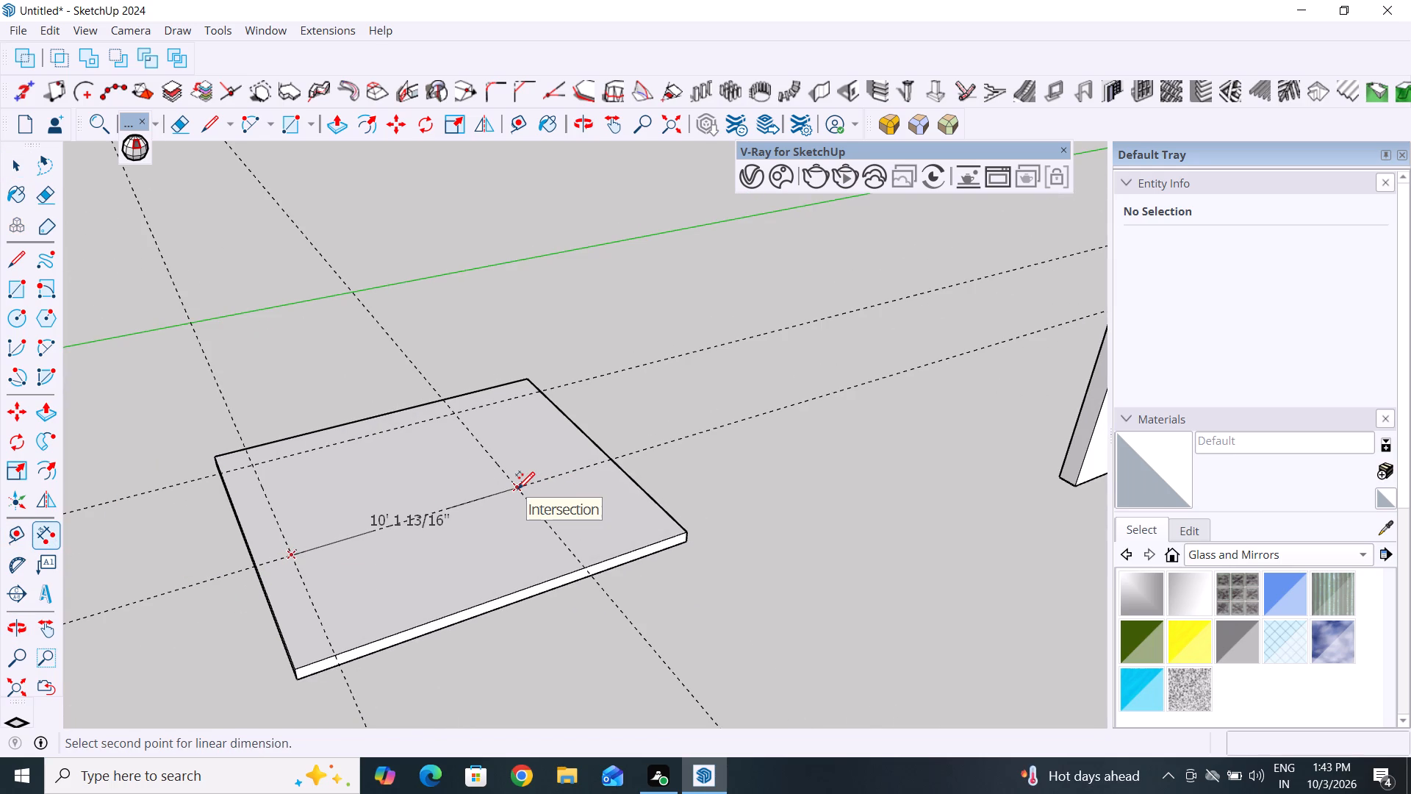
pyautogui.press('space')
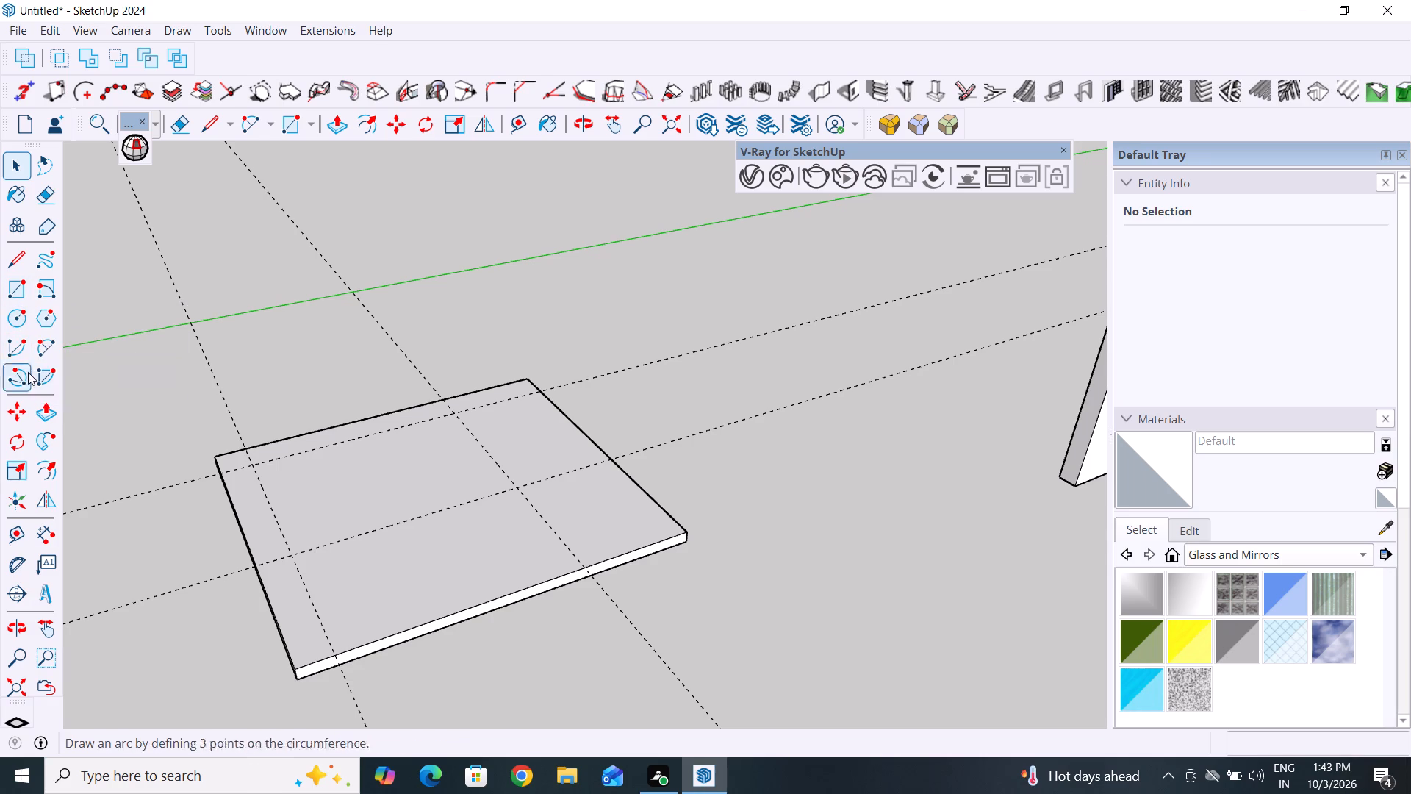
# Measure from the intersection of the 9' 3" and 4' 11" guides along the guide to the slab edge.
pyautogui.click(39, 529)
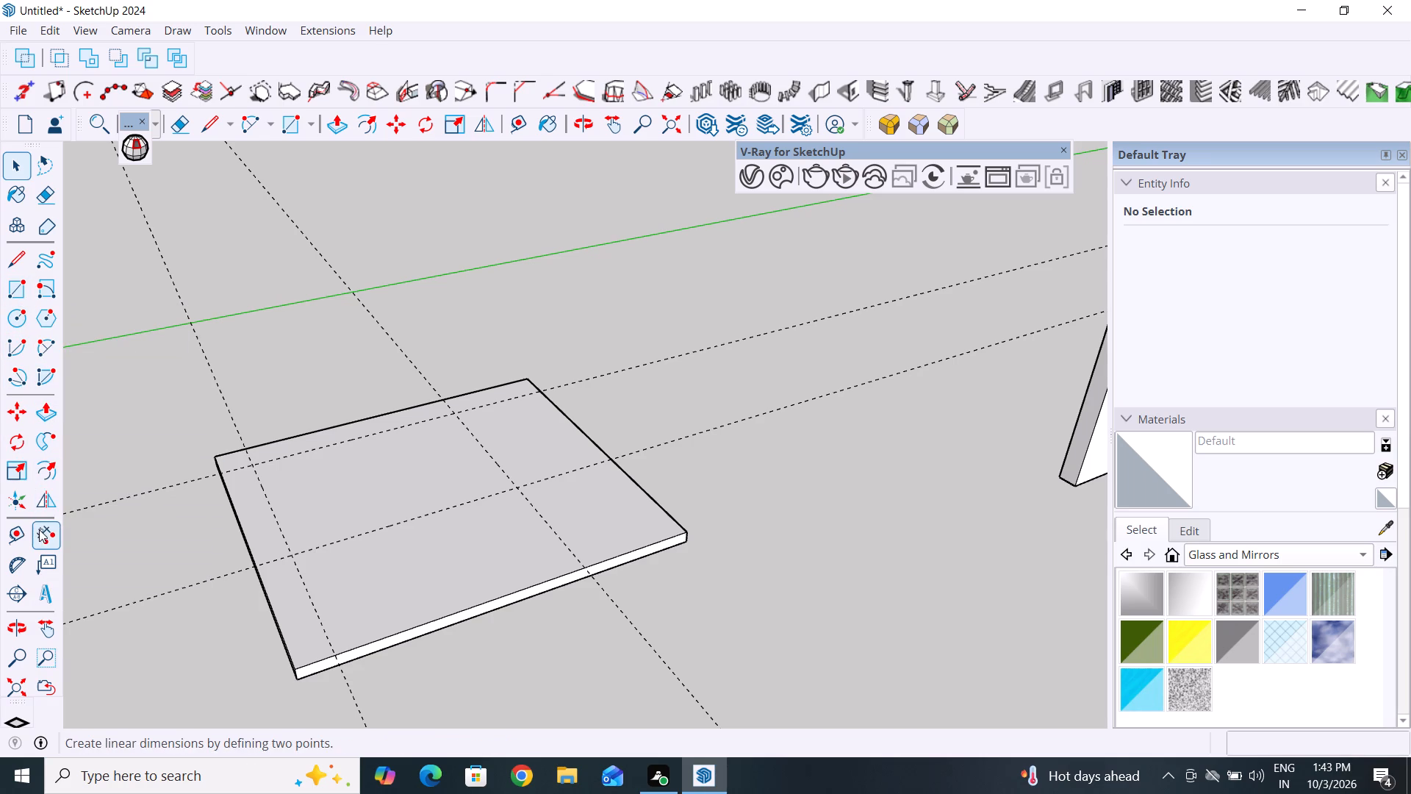
pyautogui.click(520, 481)
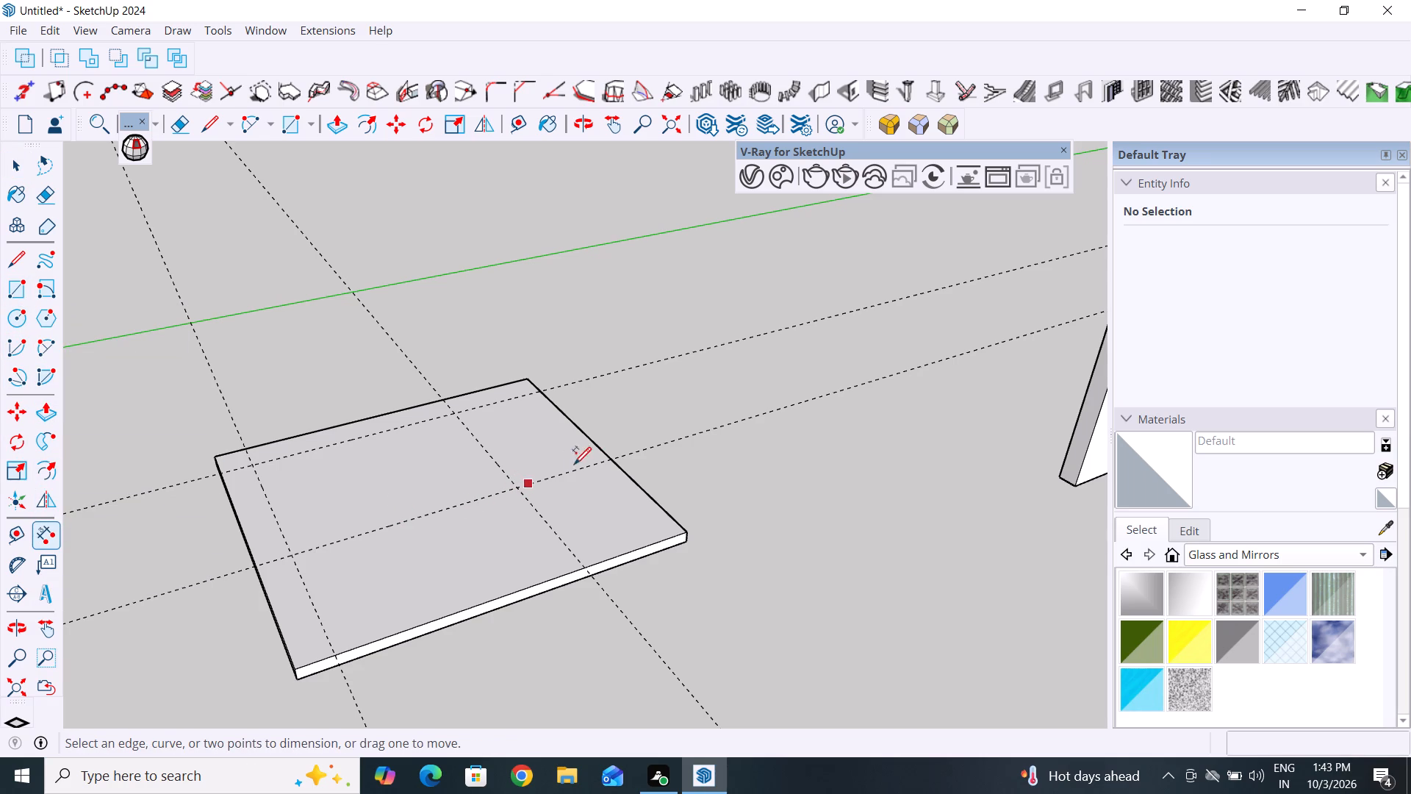
pyautogui.click(614, 461)
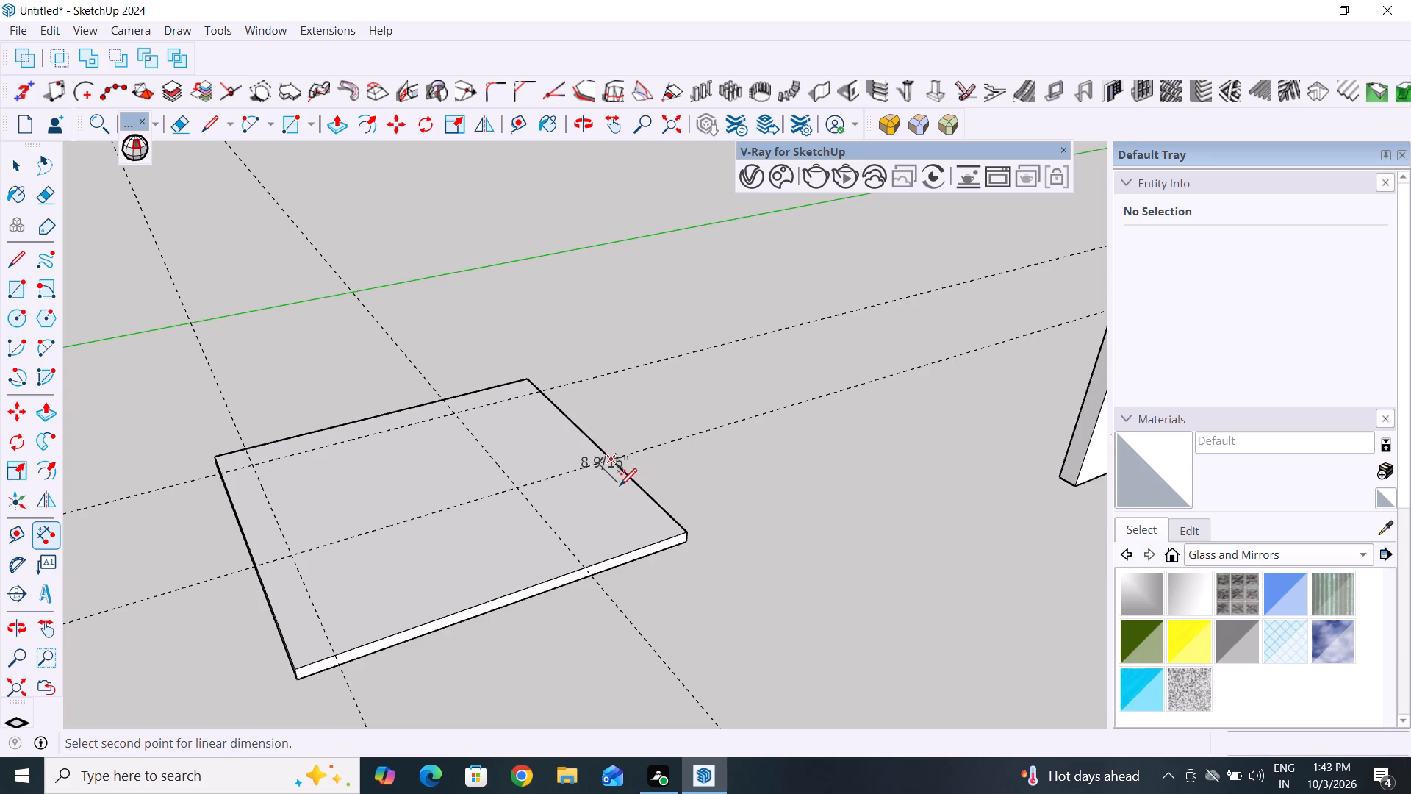
pyautogui.press('Escape')
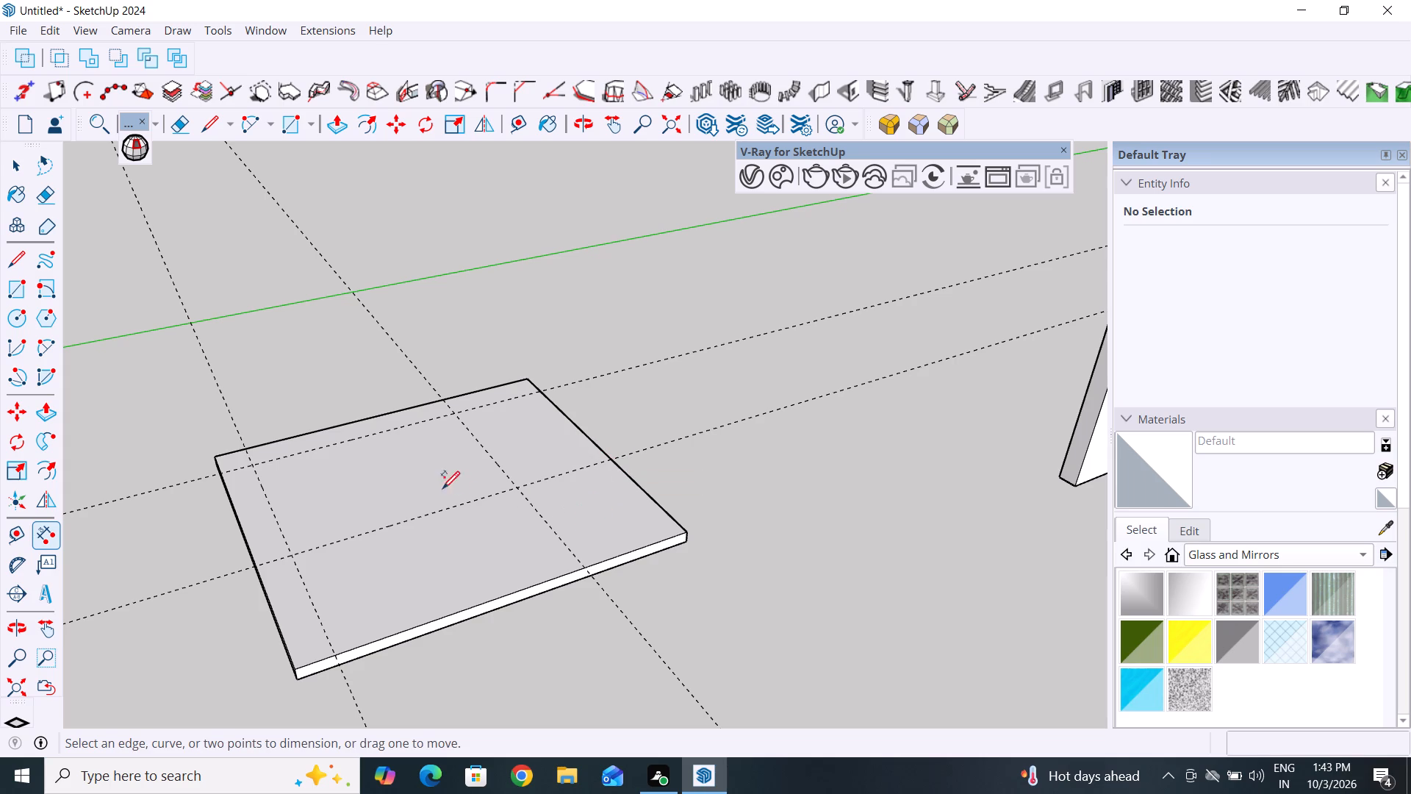
pyautogui.click(46, 527)
pyautogui.click(516, 489)
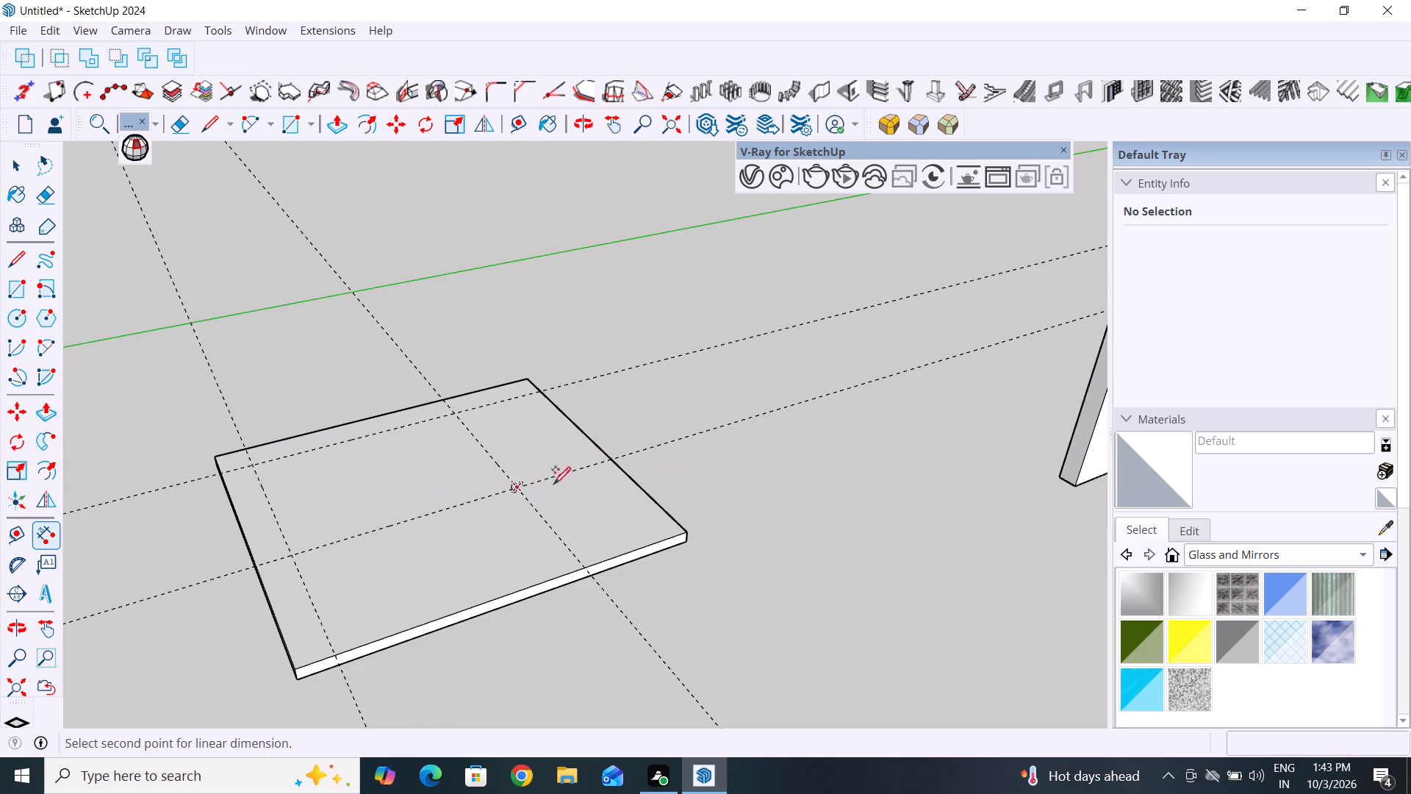
pyautogui.click(609, 459)
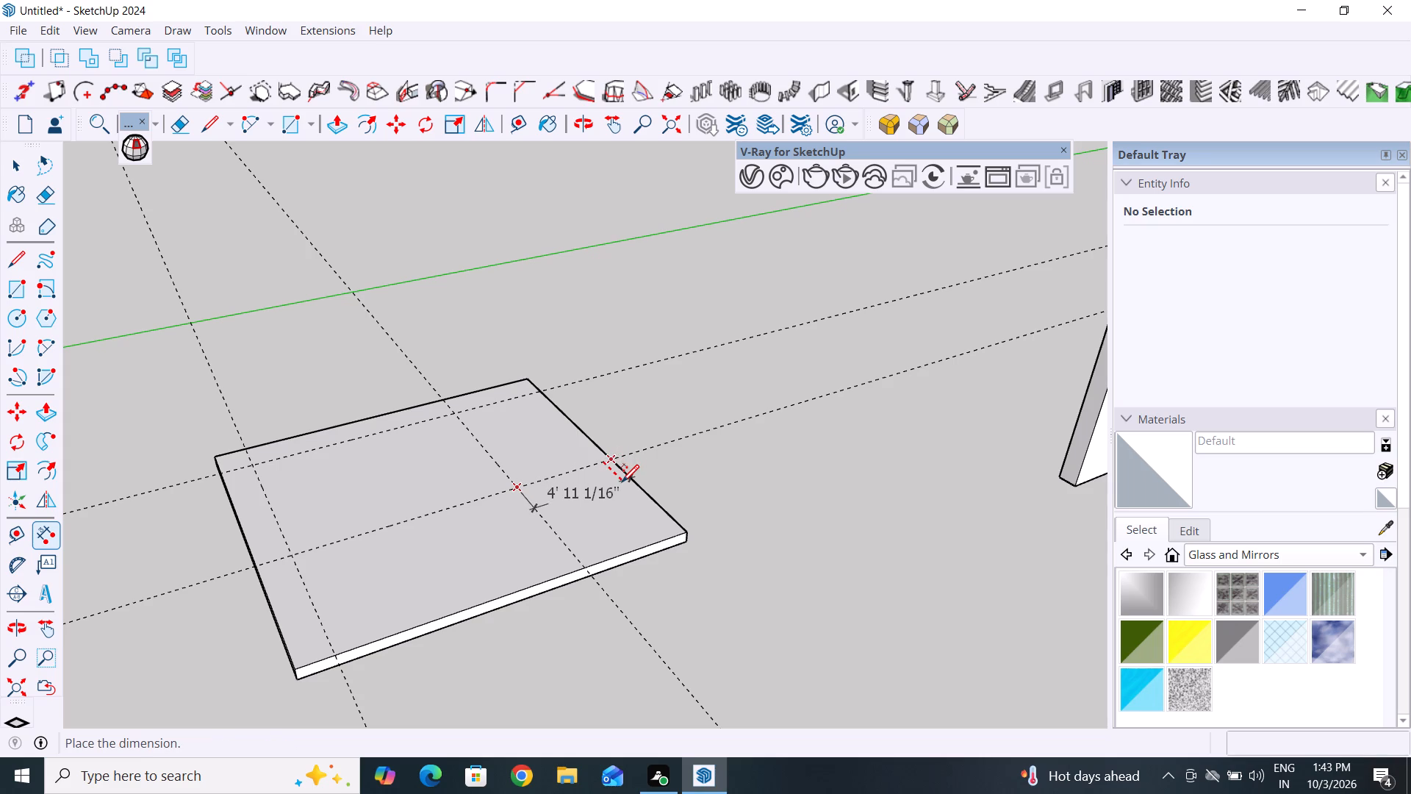
pyautogui.press('Escape')
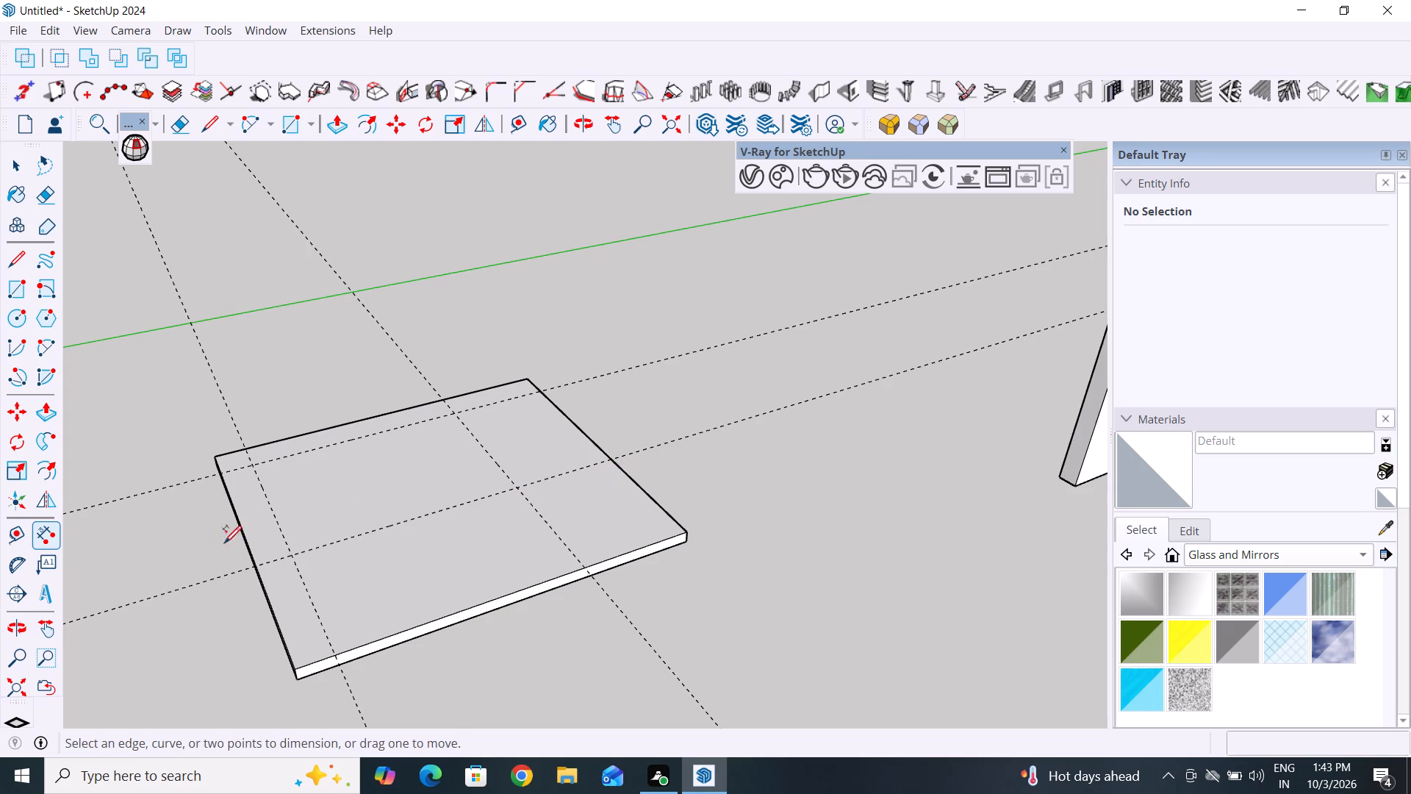
pyautogui.click(31, 164)
pyautogui.click(232, 265)
pyautogui.click(24, 164)
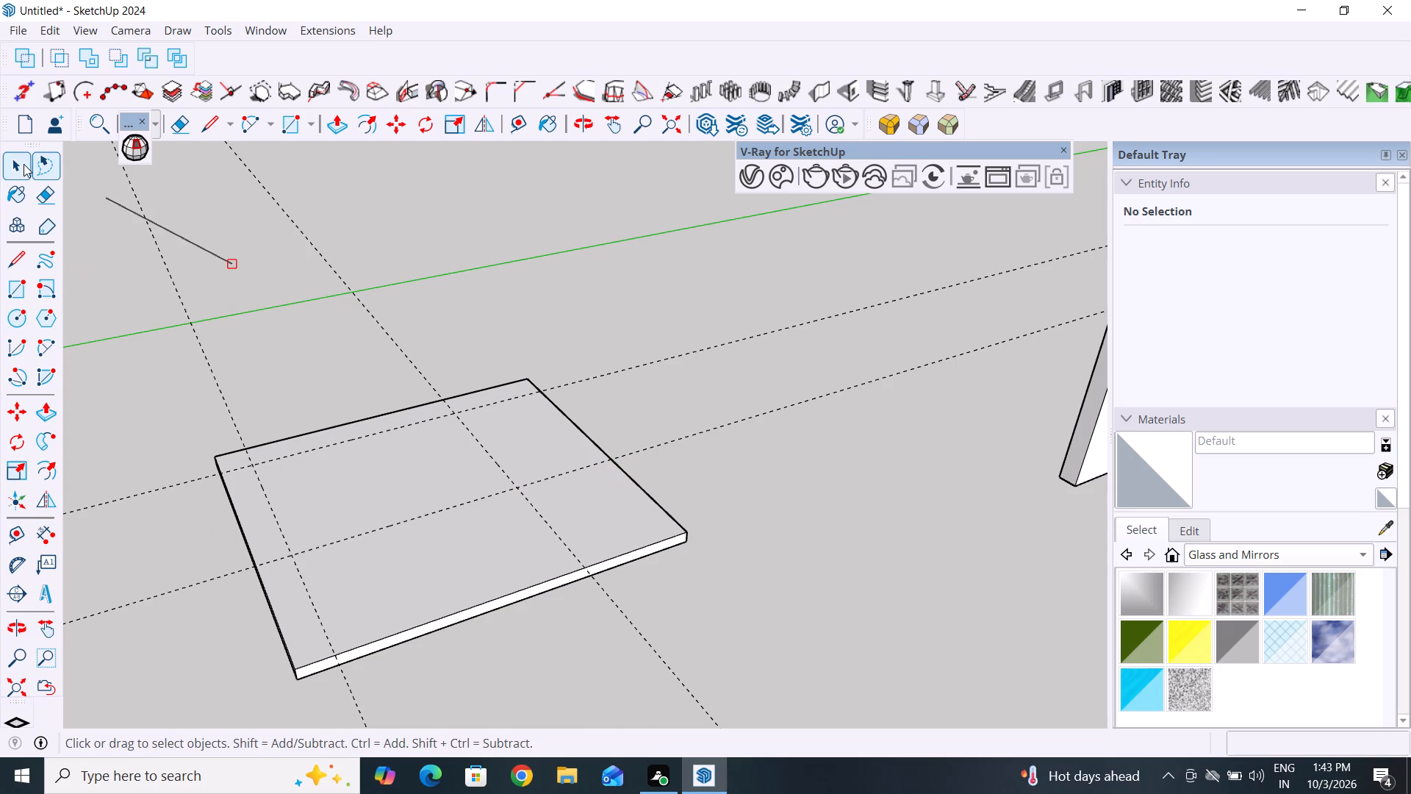
# Draw two connected lines on the slab, along the guide opposite the 4' 11" guide and along the 9' 3" guide to the 4' 11" guide.
pyautogui.scroll(-3, 420, 305)
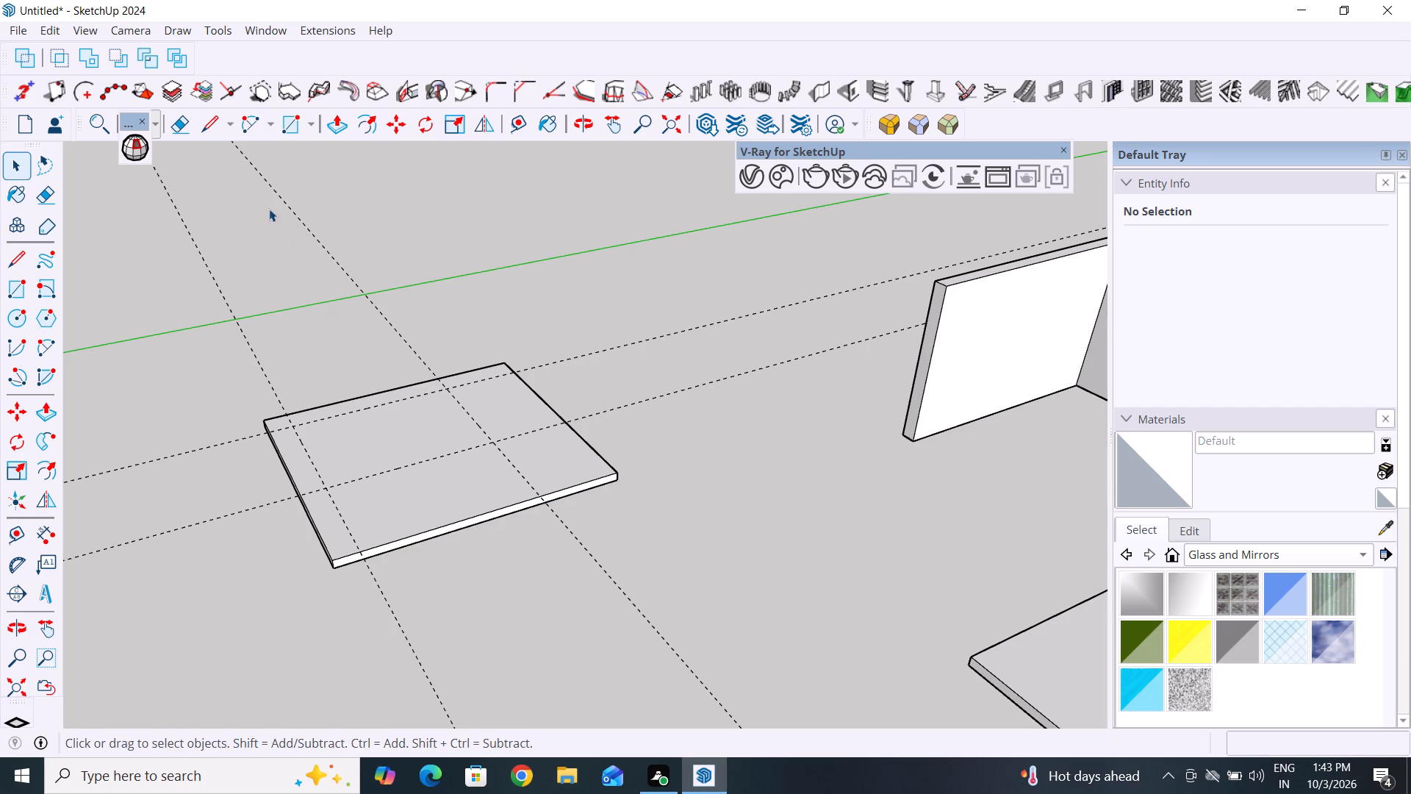
pyautogui.click(201, 131)
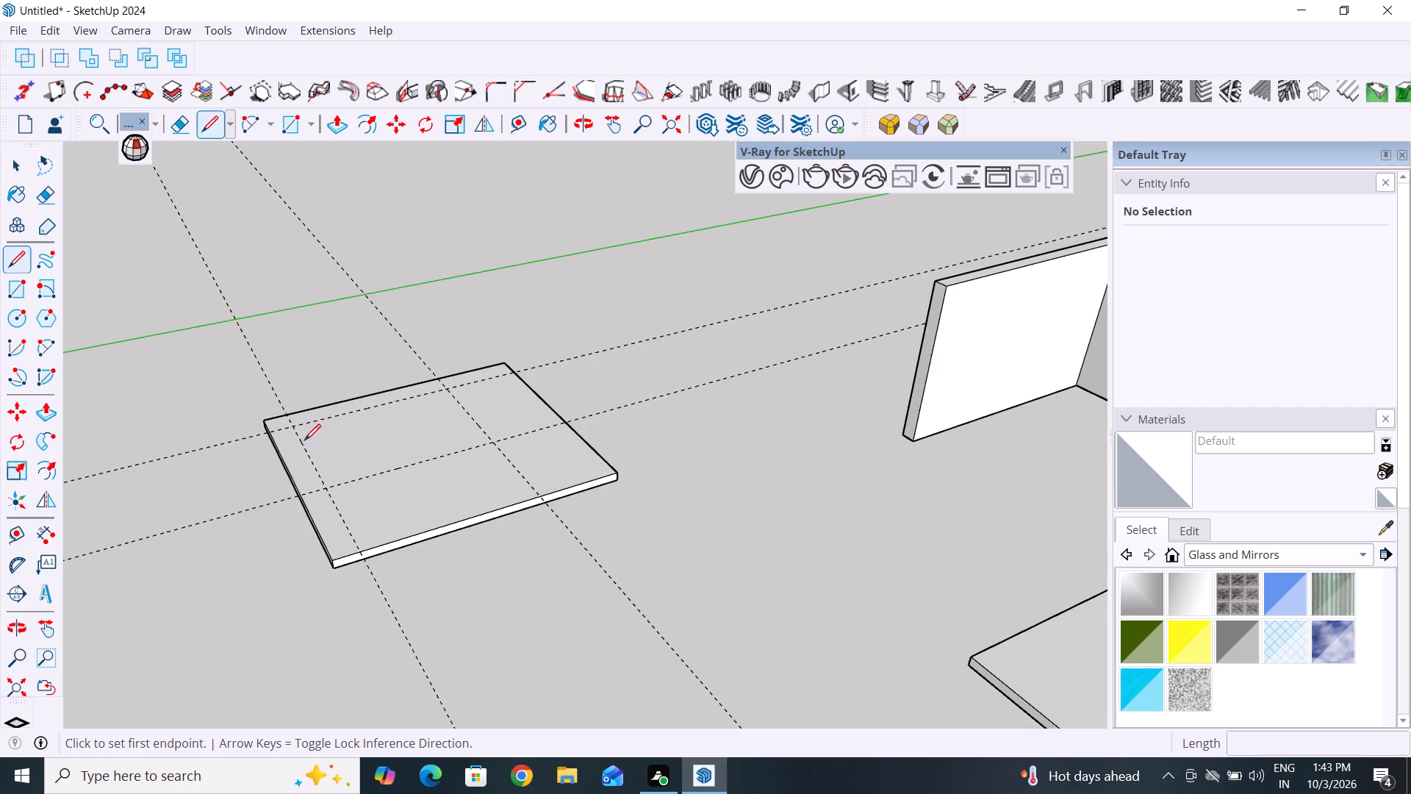
pyautogui.click(292, 429)
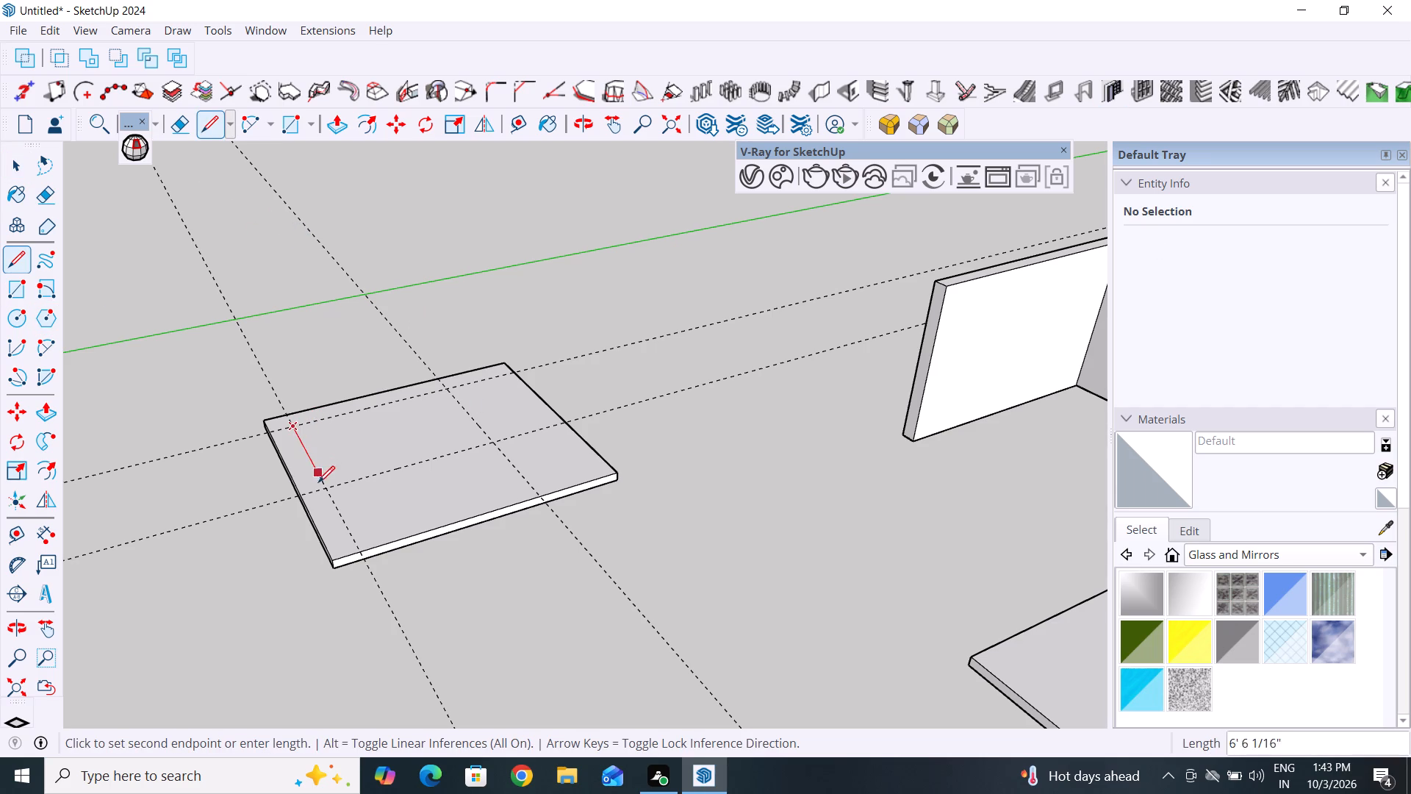
pyautogui.click(331, 487)
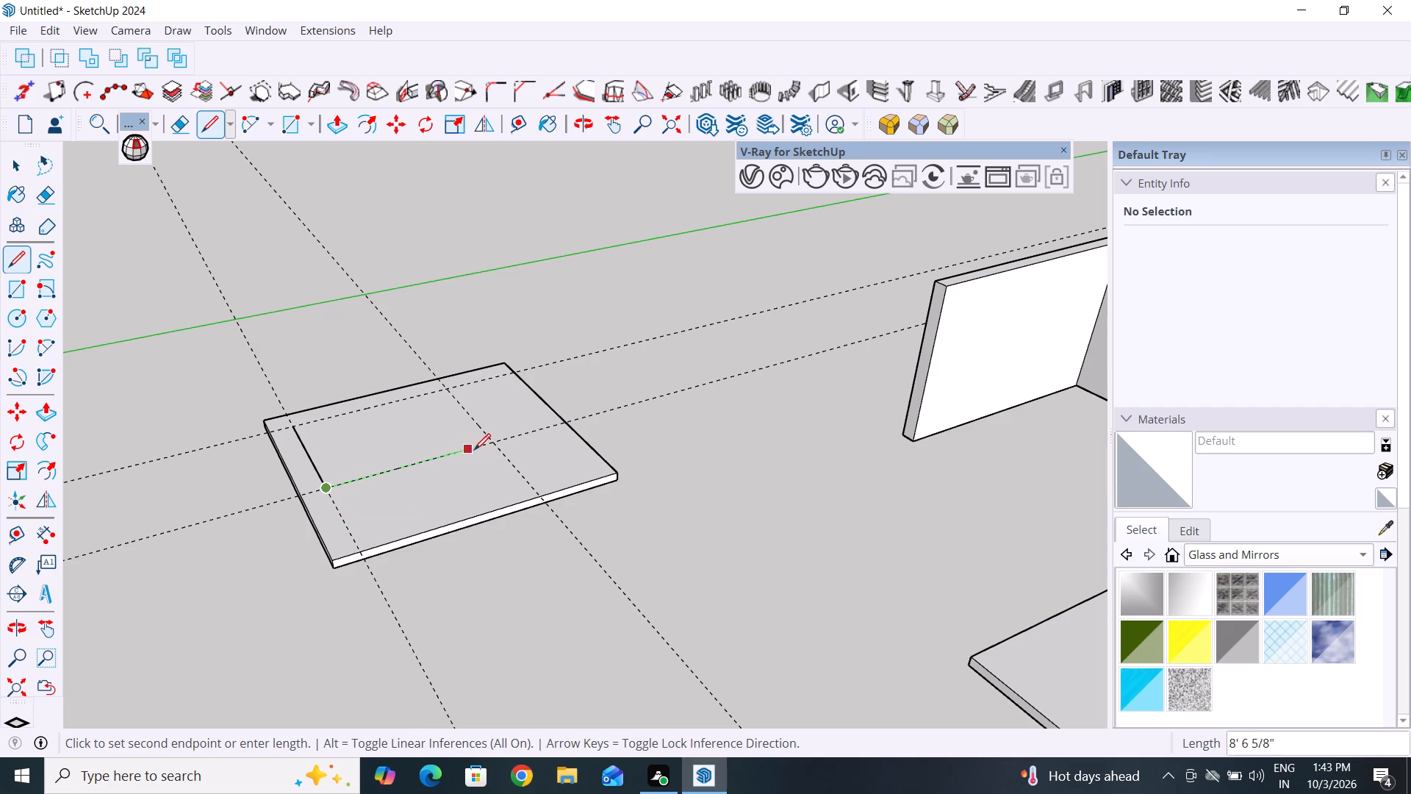
pyautogui.click(500, 440)
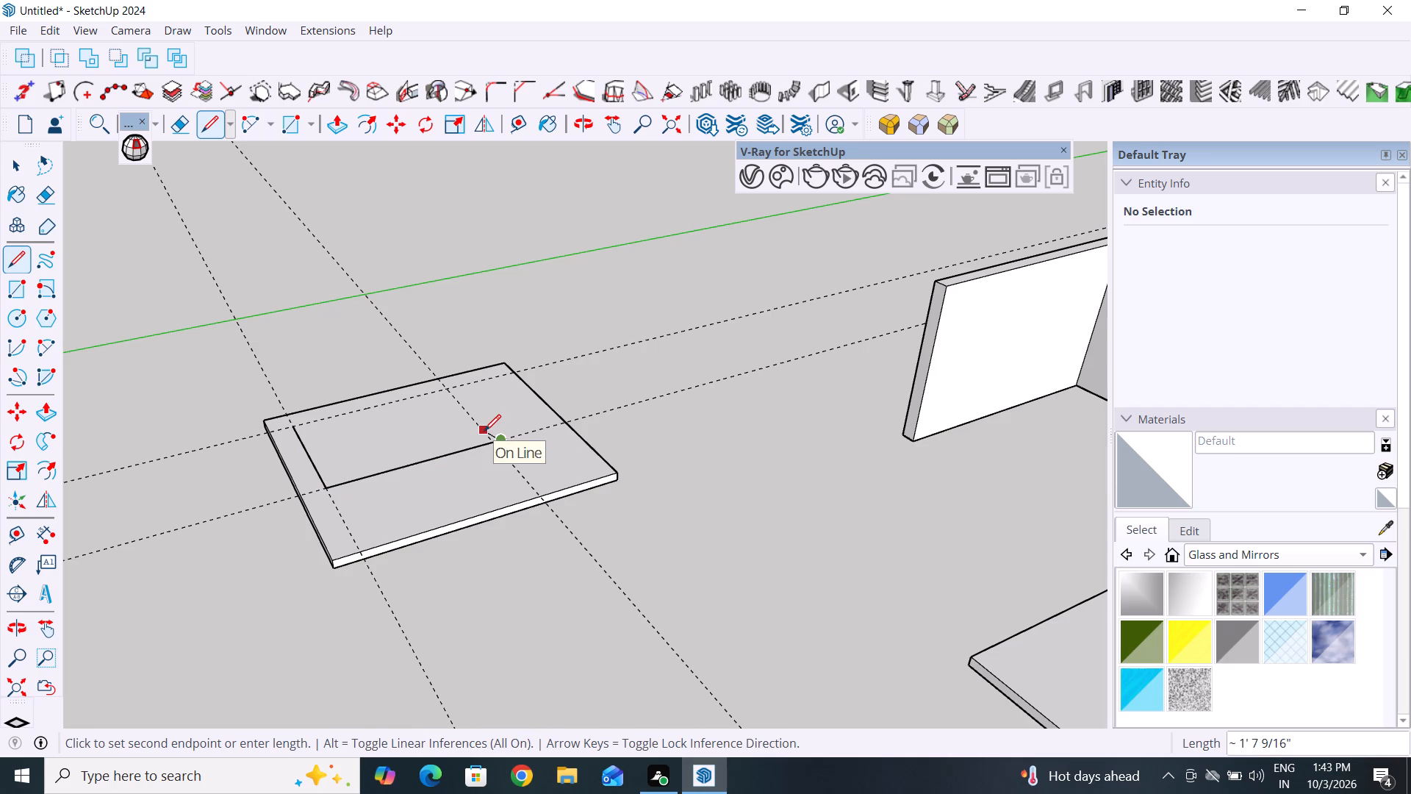
pyautogui.hotkey('ctrl', 'z')
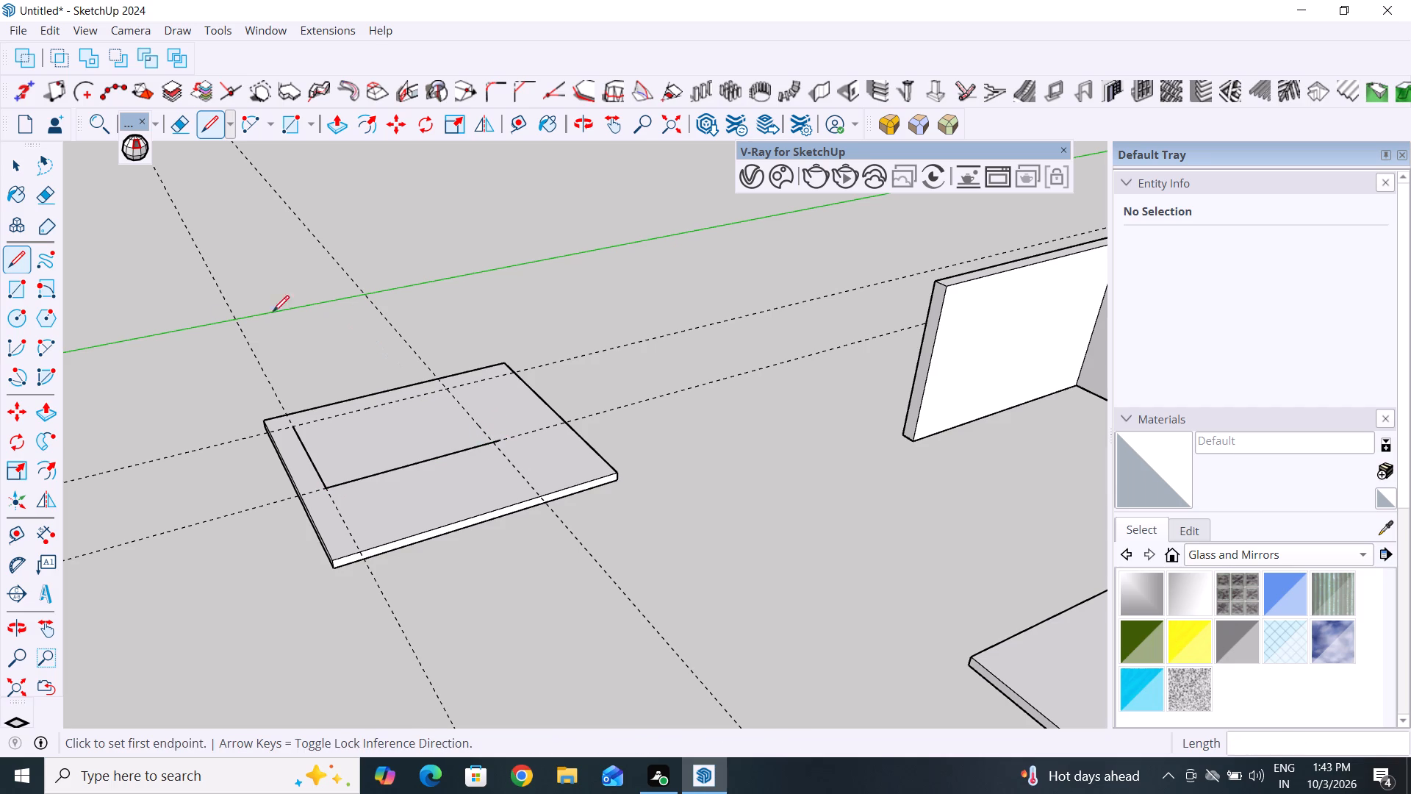
# Draw a 7' 7 1/2" line along the 4' 11" guide between its intersections with the 1' 7" and 9' 3" guides.
pyautogui.click(13, 261)
pyautogui.scroll(3, 534, 457)
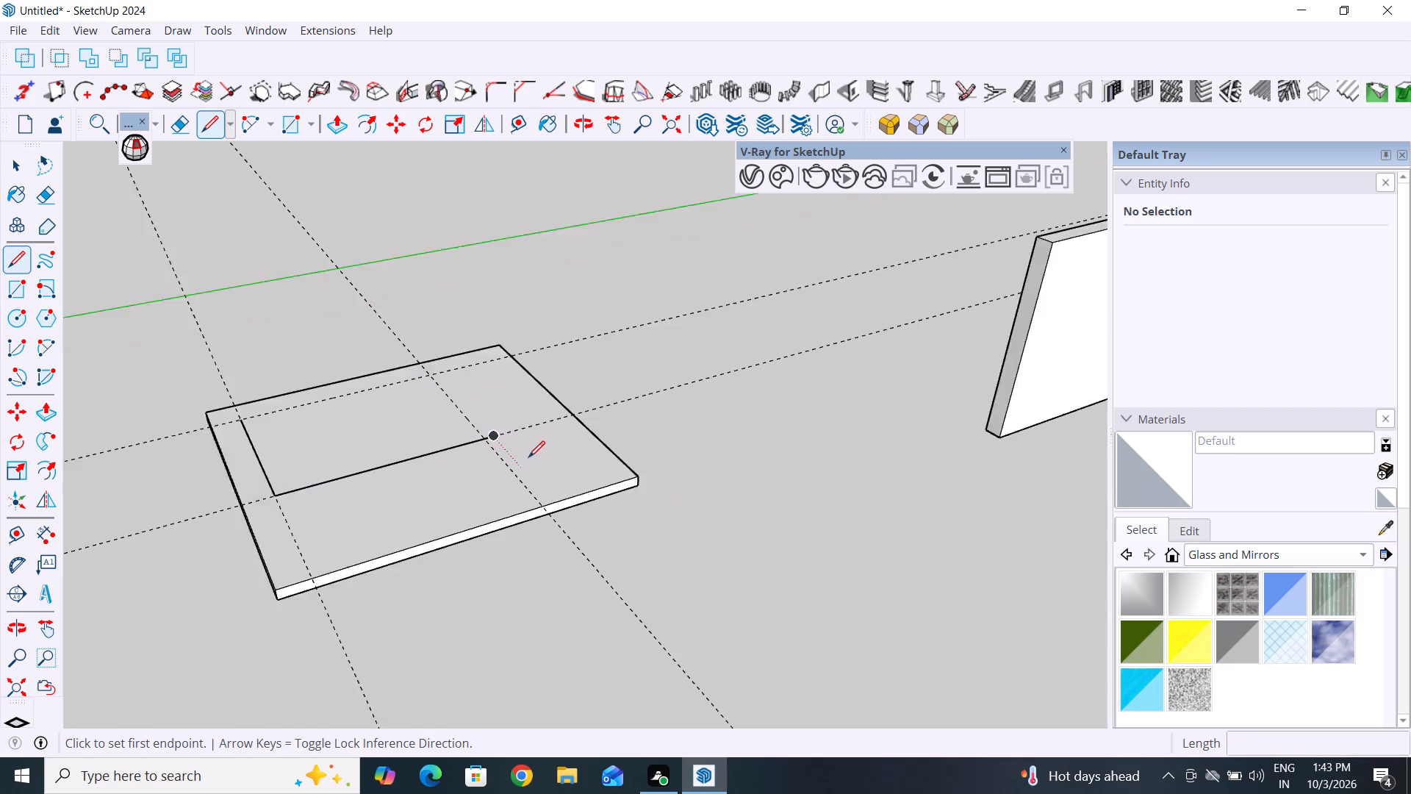
pyautogui.scroll(6, 528, 457)
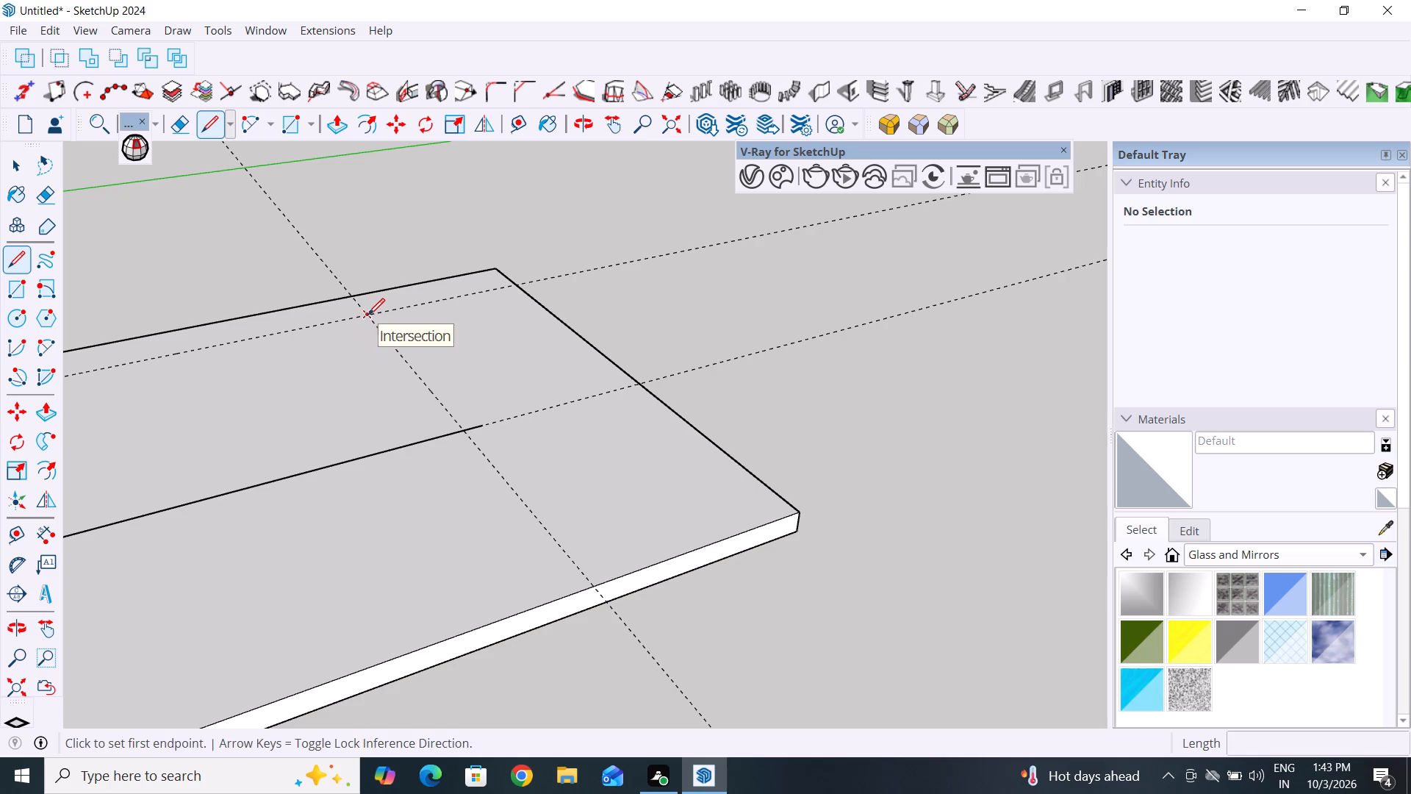
pyautogui.click(368, 315)
pyautogui.click(460, 435)
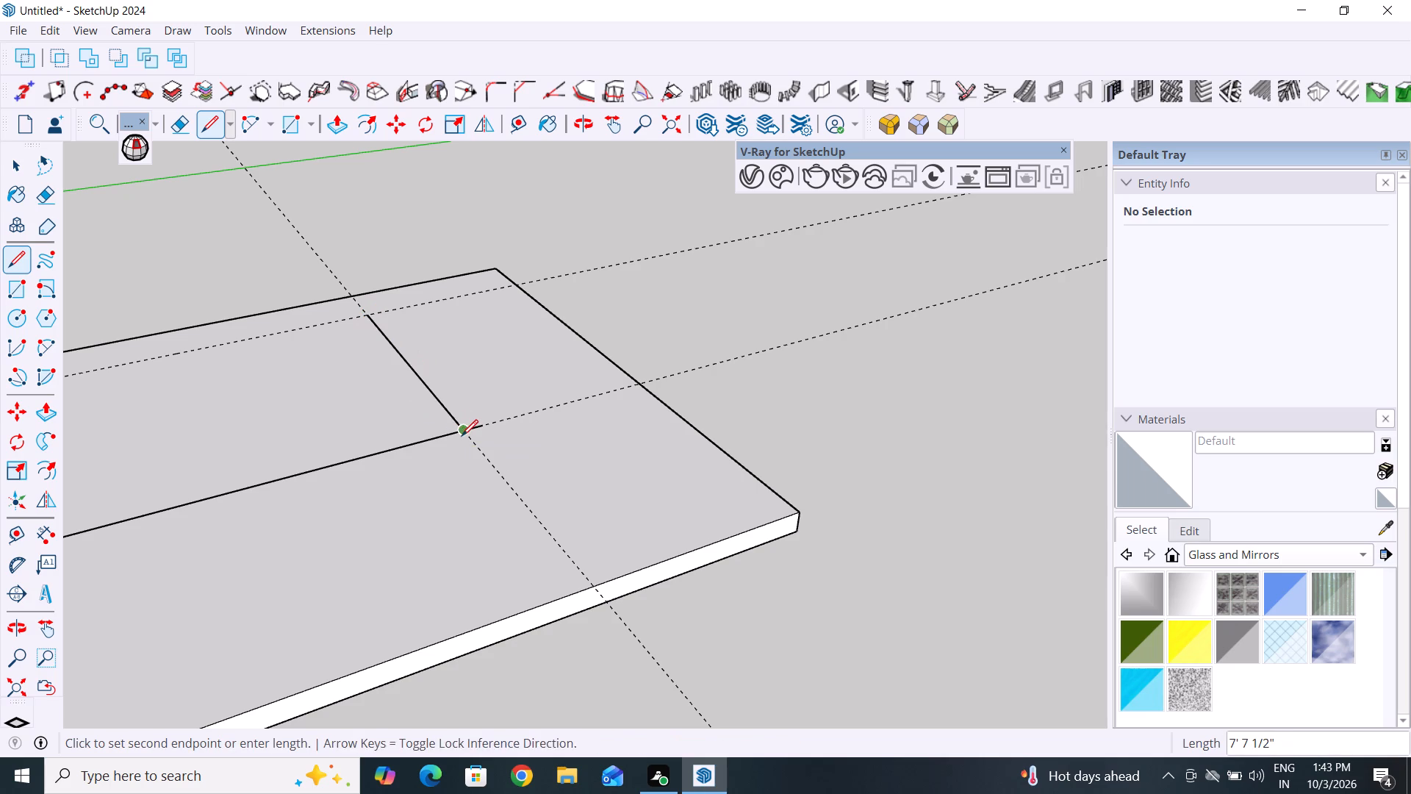
pyautogui.press('space')
pyautogui.click(32, 165)
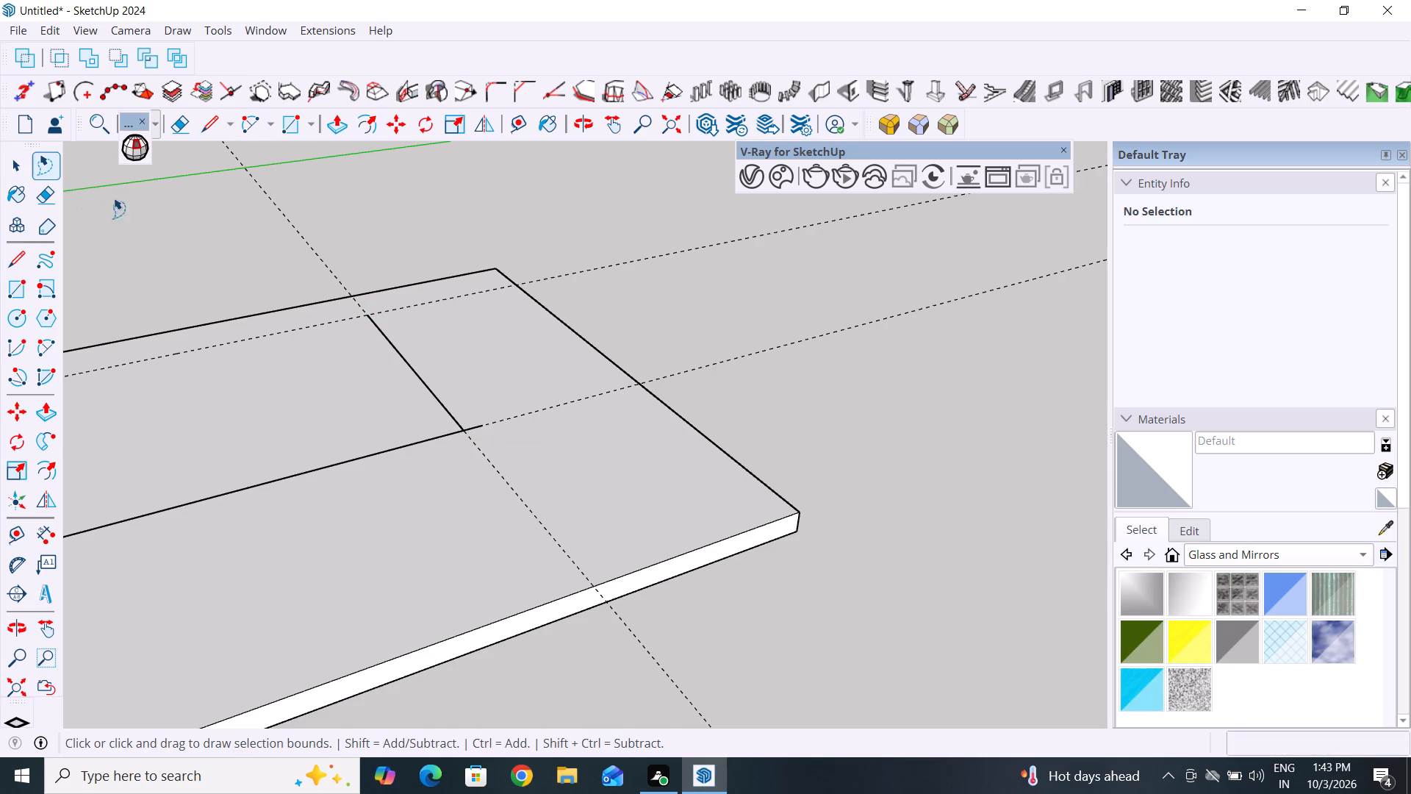
pyautogui.click(23, 168)
pyautogui.click(159, 234)
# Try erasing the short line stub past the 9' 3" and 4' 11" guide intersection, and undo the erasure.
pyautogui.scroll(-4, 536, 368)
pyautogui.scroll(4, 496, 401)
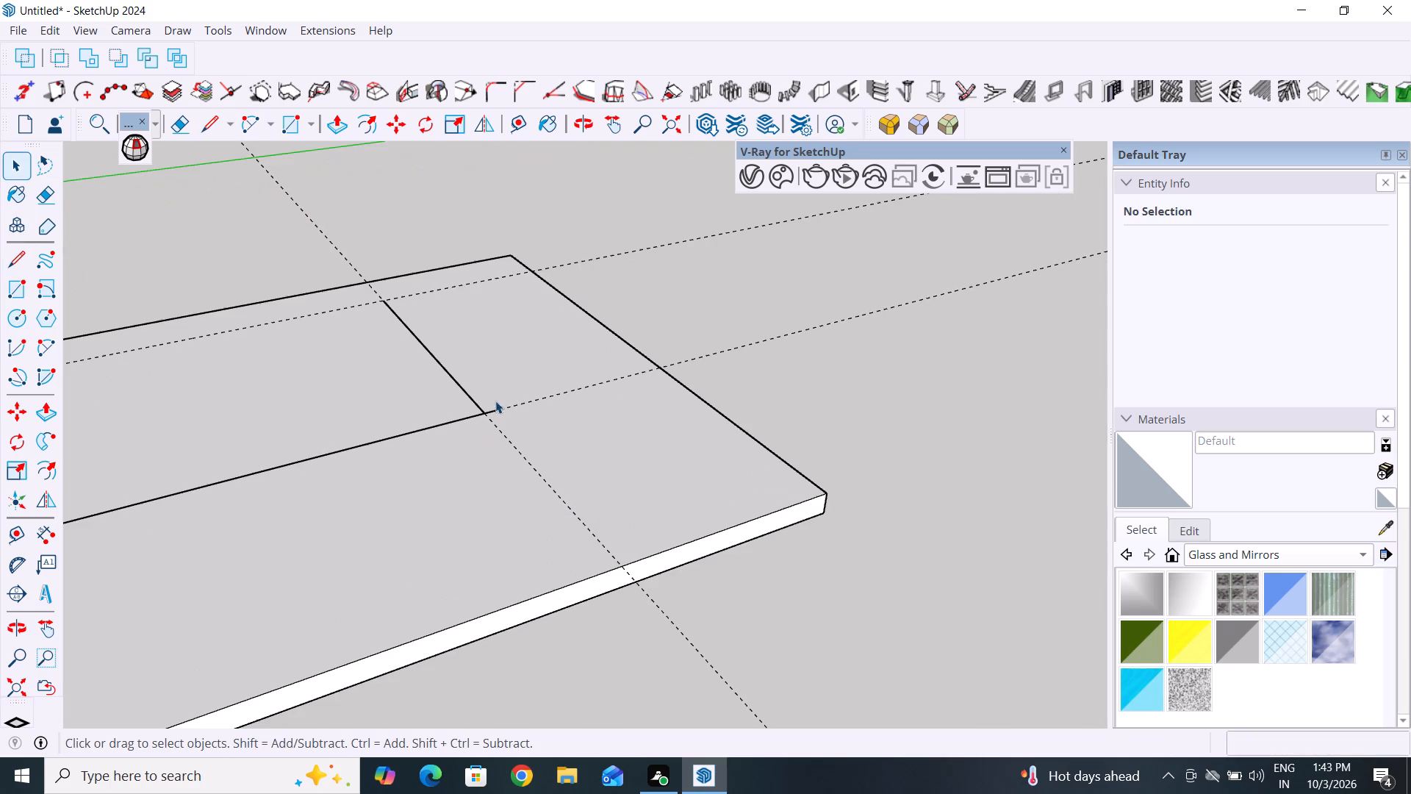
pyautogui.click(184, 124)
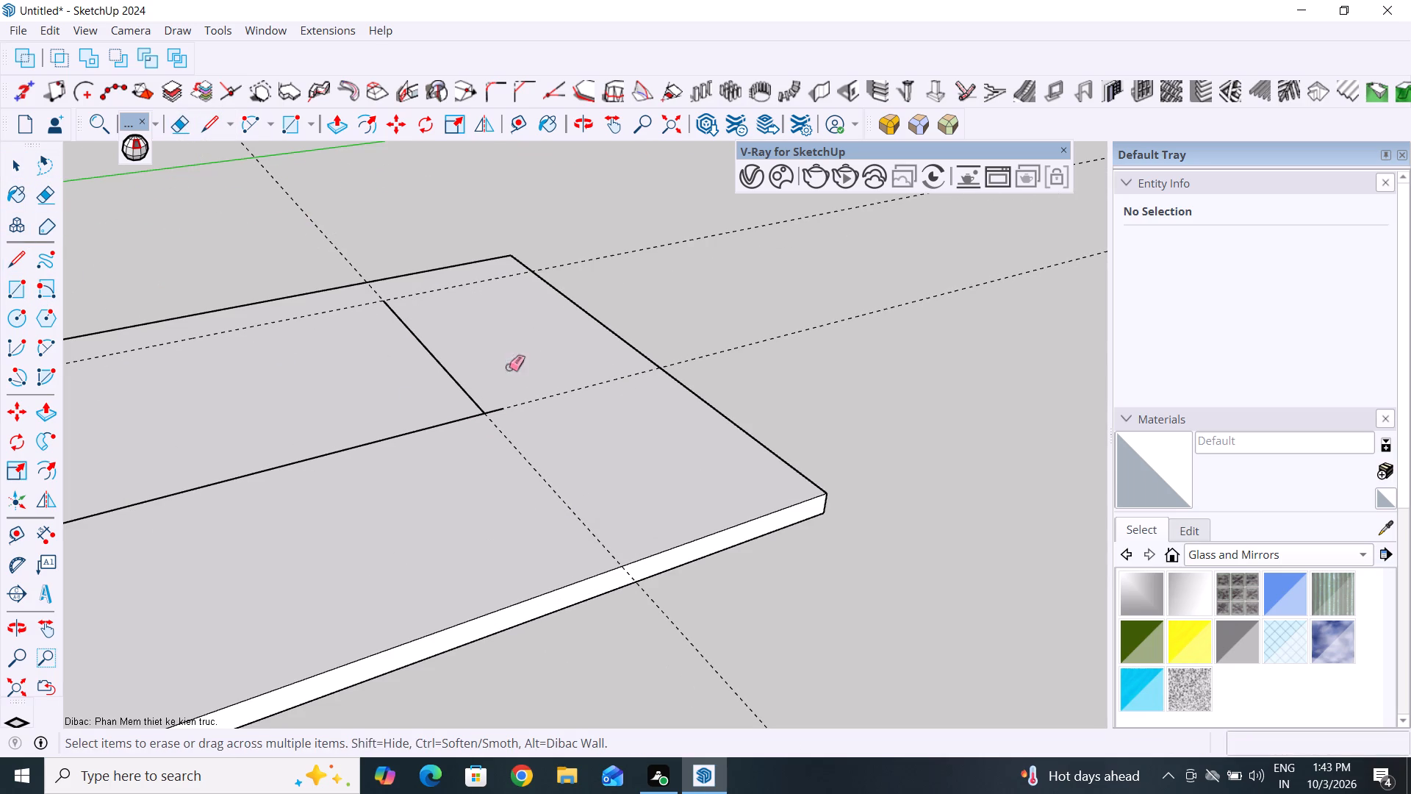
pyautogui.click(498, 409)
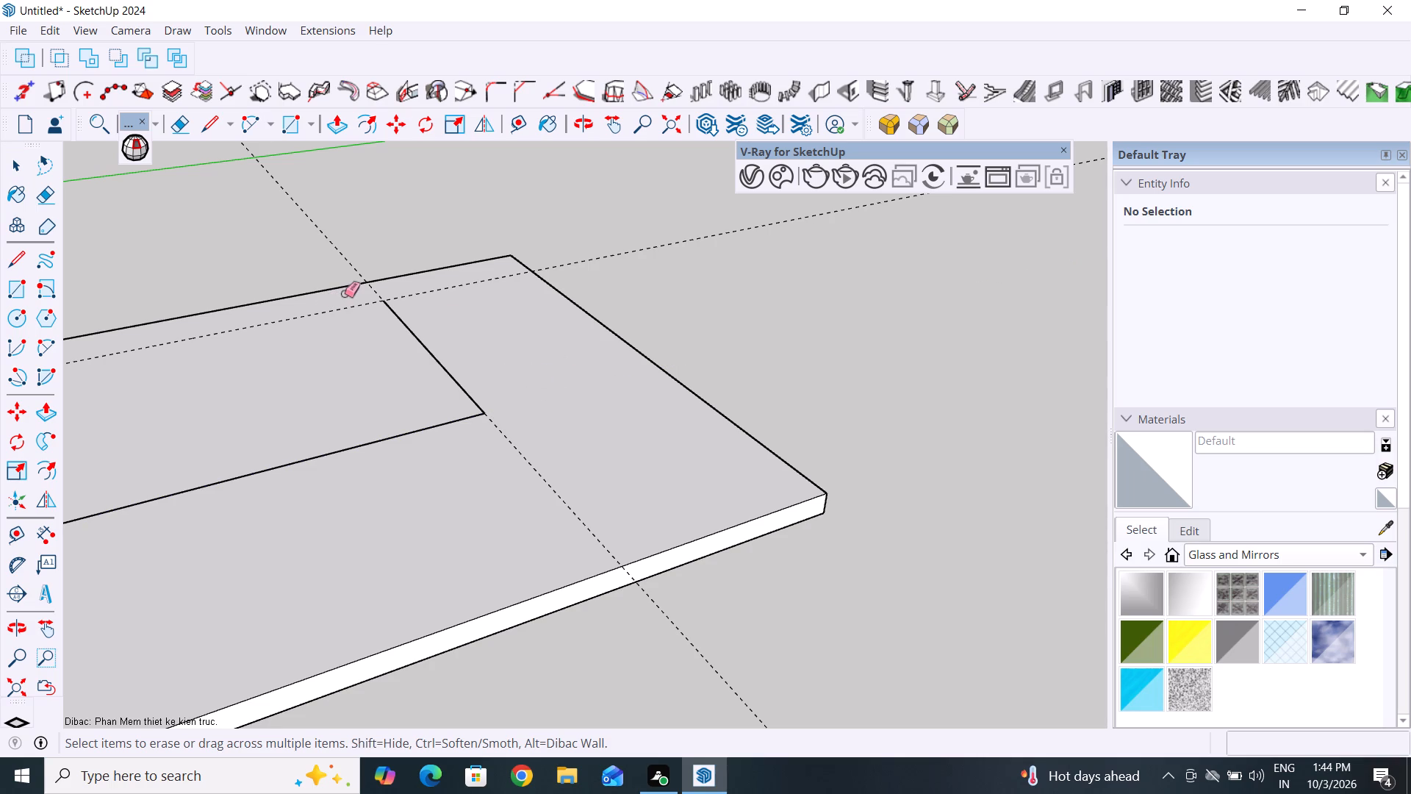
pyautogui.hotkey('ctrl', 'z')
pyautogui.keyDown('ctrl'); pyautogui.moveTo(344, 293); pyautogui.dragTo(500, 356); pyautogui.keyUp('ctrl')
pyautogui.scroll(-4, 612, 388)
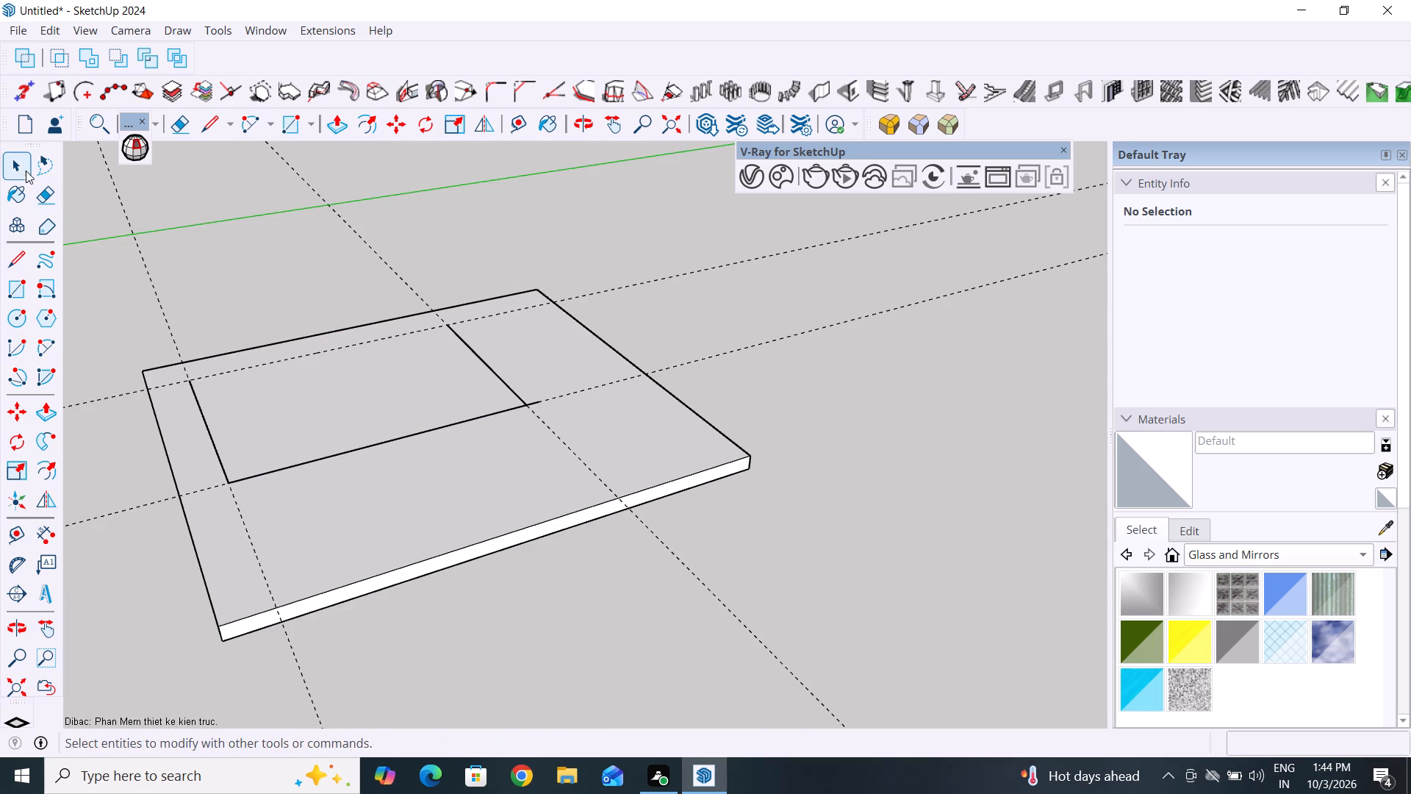
# Draw a diagonal about 4' 6" long from the 7' 7 1/2" line's midpoint to the 9' 3" guide, continuing along that guide to the slab edge.
pyautogui.click(21, 165)
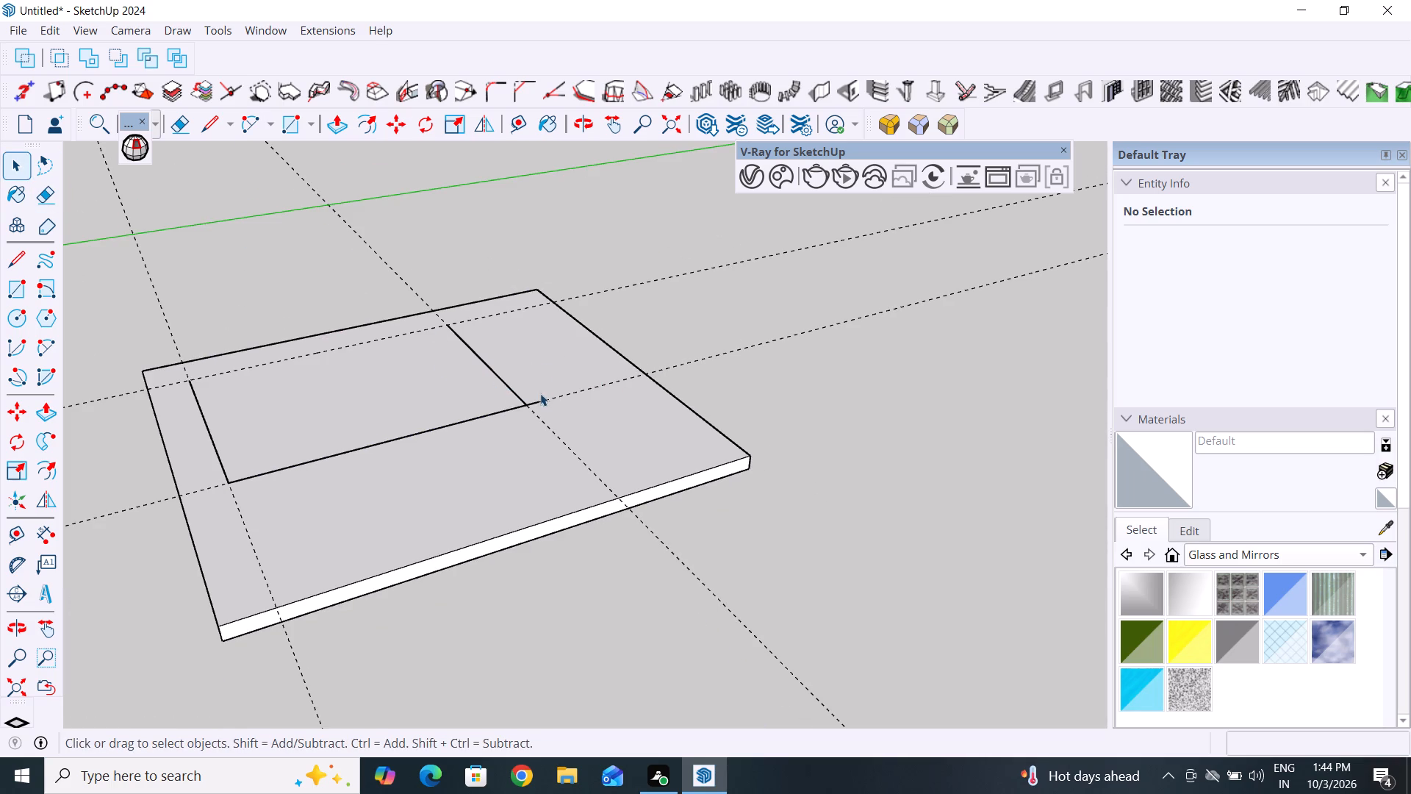
pyautogui.click(26, 264)
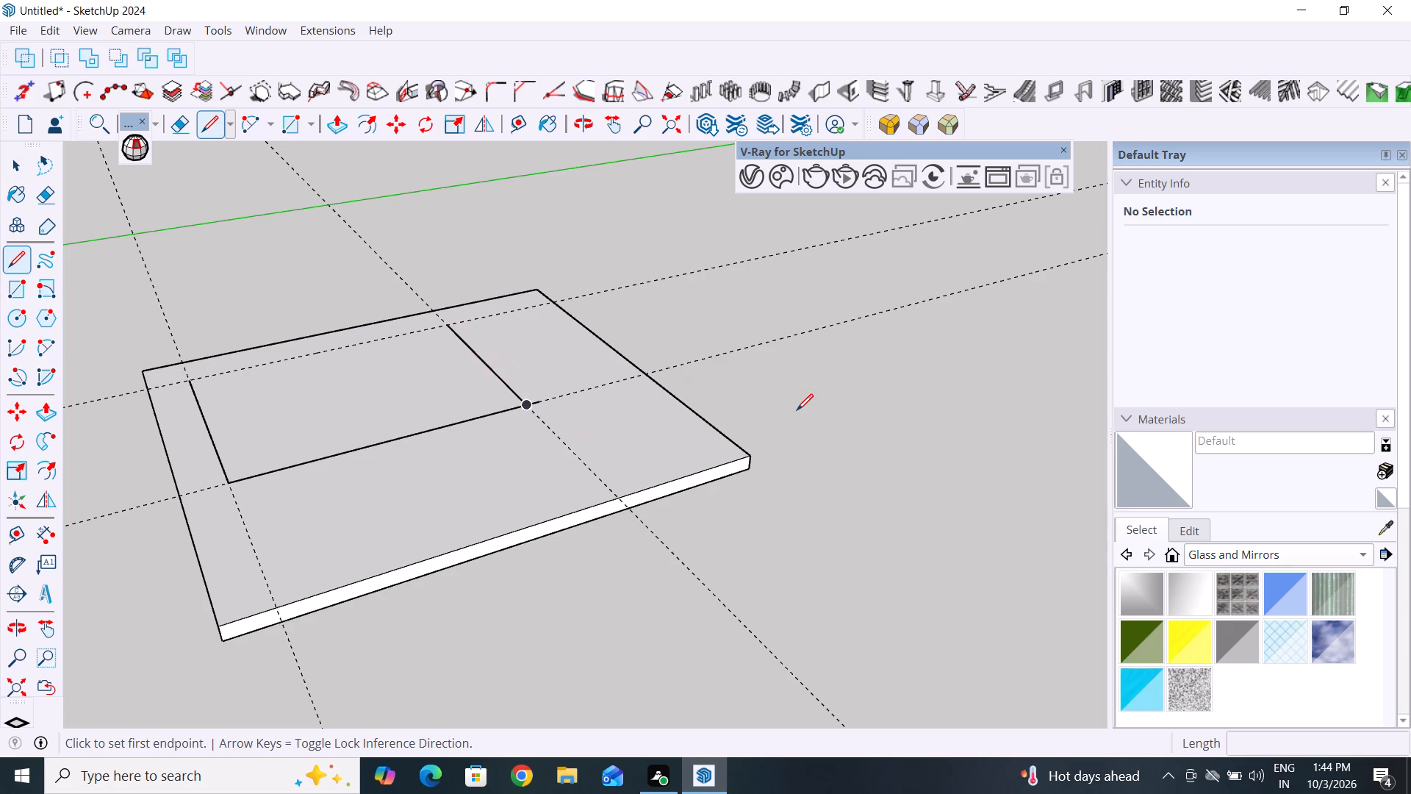
pyautogui.scroll(-2, 797, 410)
pyautogui.scroll(3, 542, 358)
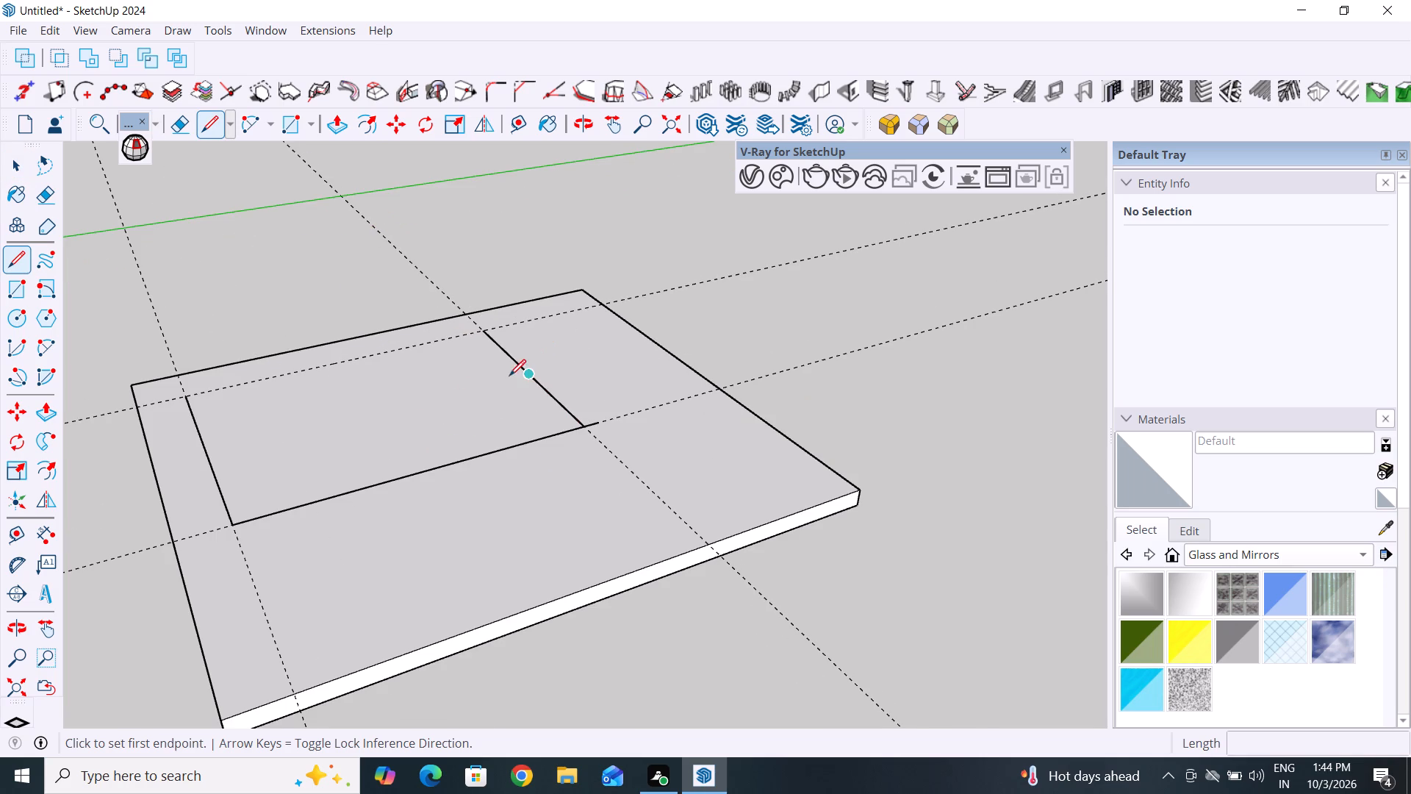
pyautogui.click(525, 374)
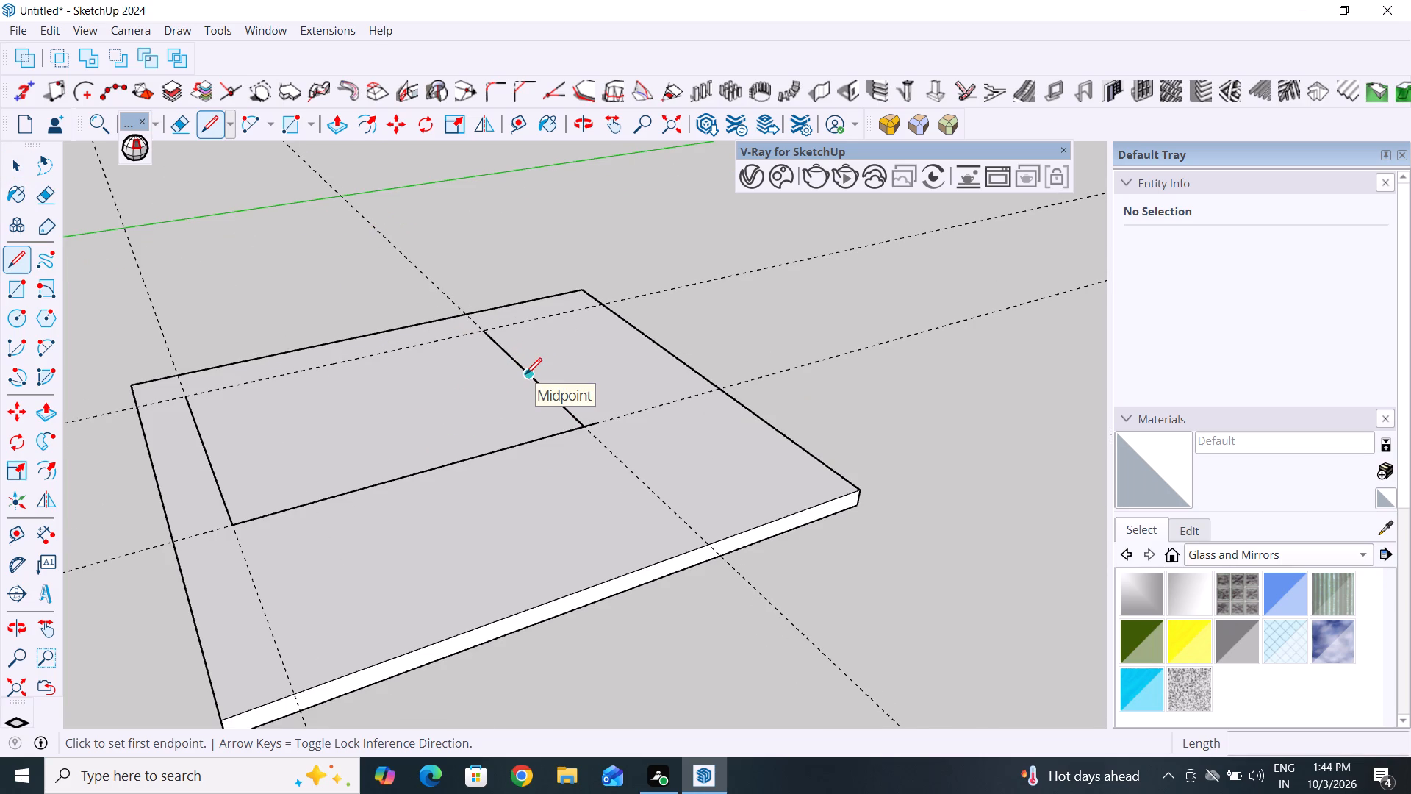
pyautogui.click(652, 409)
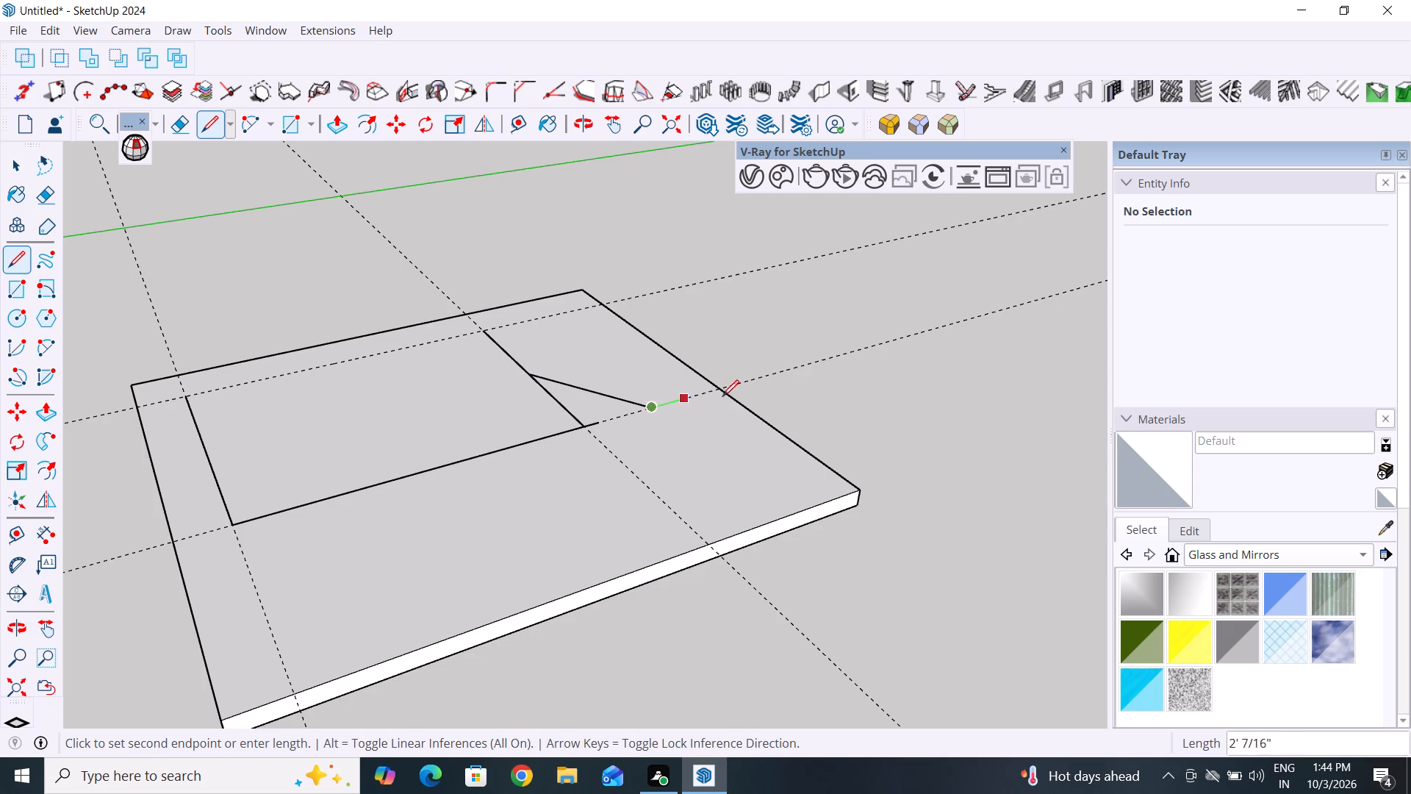
pyautogui.click(720, 390)
pyautogui.press('space')
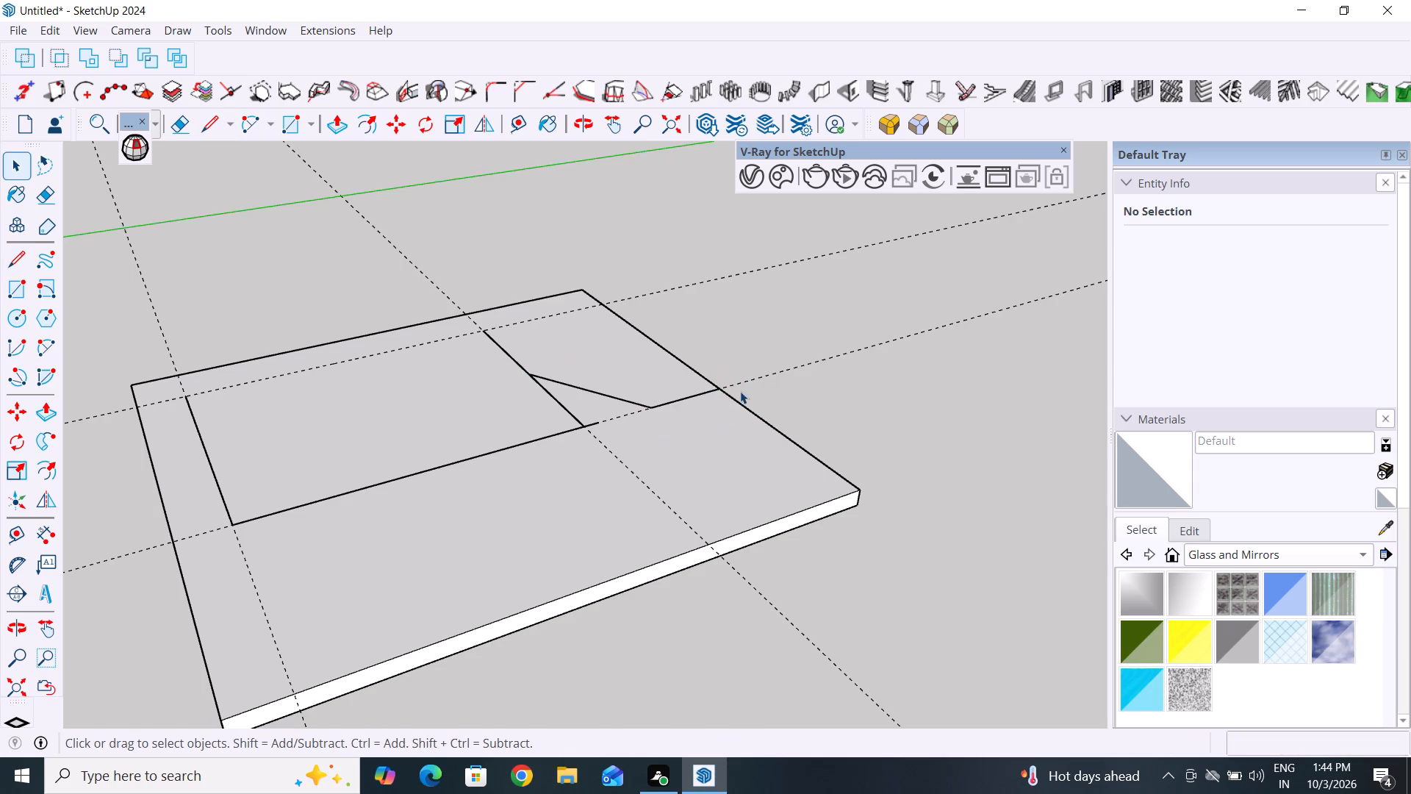
# Draw a 4' 11 1/16" line along the 1' 7" guide from the end of the 7' 7 1/2" line to the slab edge.
pyautogui.click(26, 256)
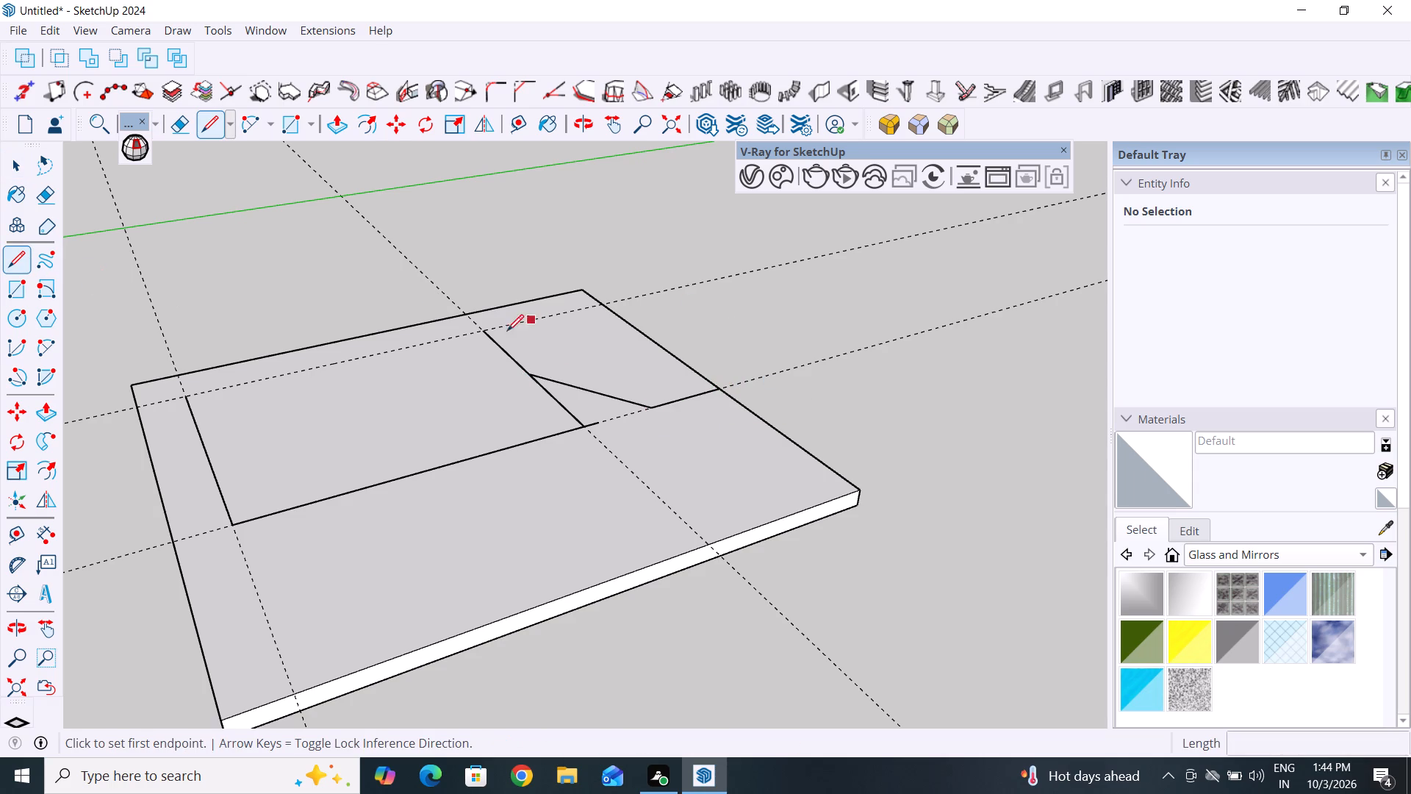
pyautogui.click(483, 333)
pyautogui.click(604, 304)
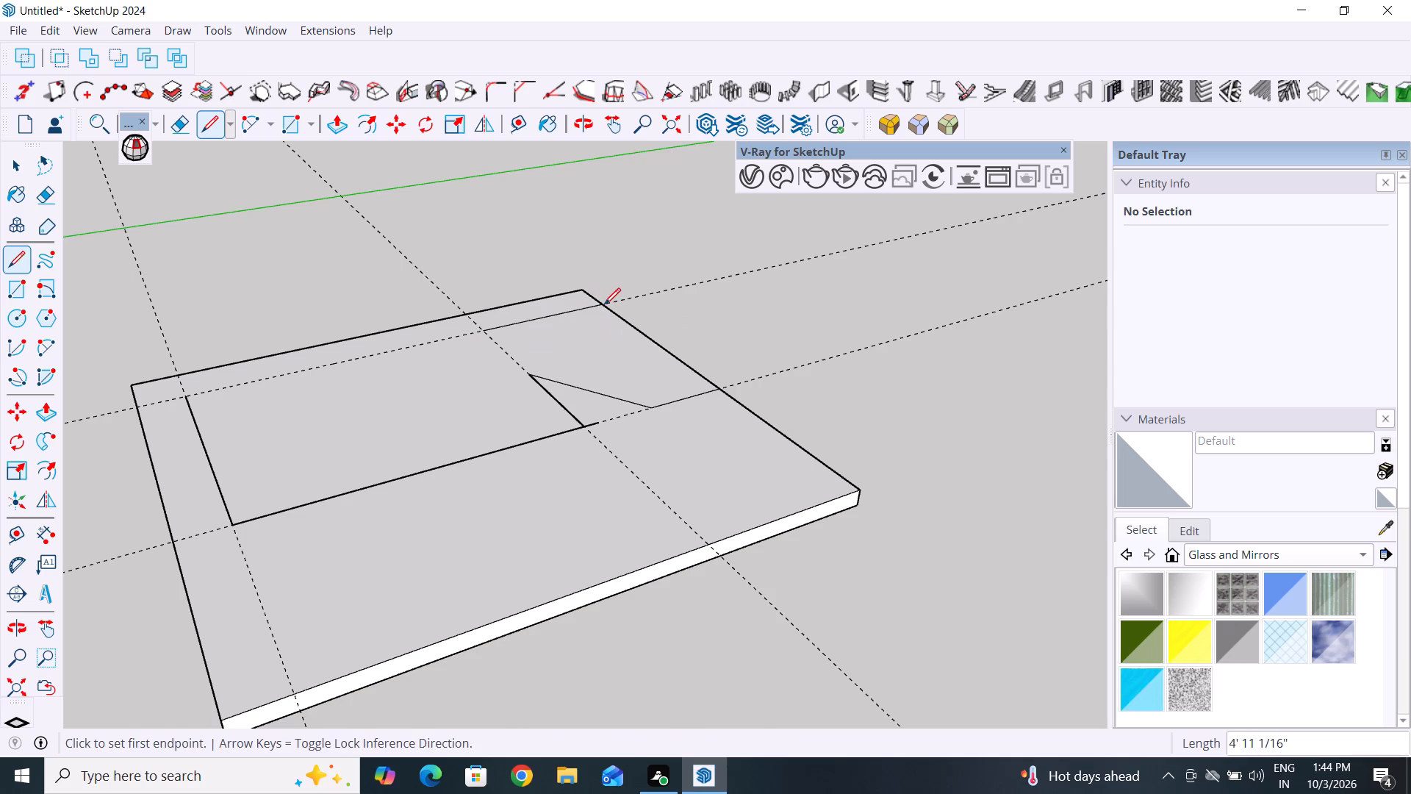
pyautogui.press('space')
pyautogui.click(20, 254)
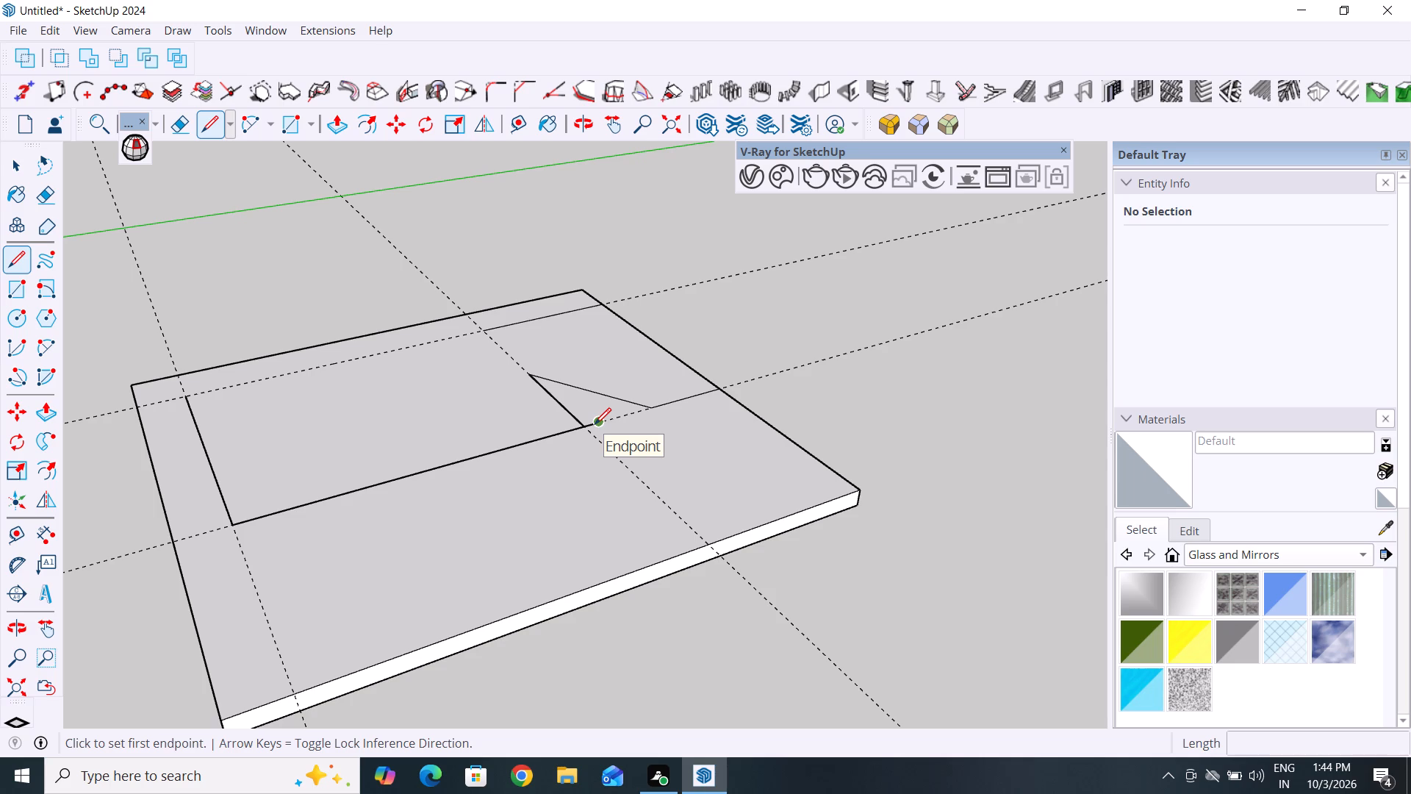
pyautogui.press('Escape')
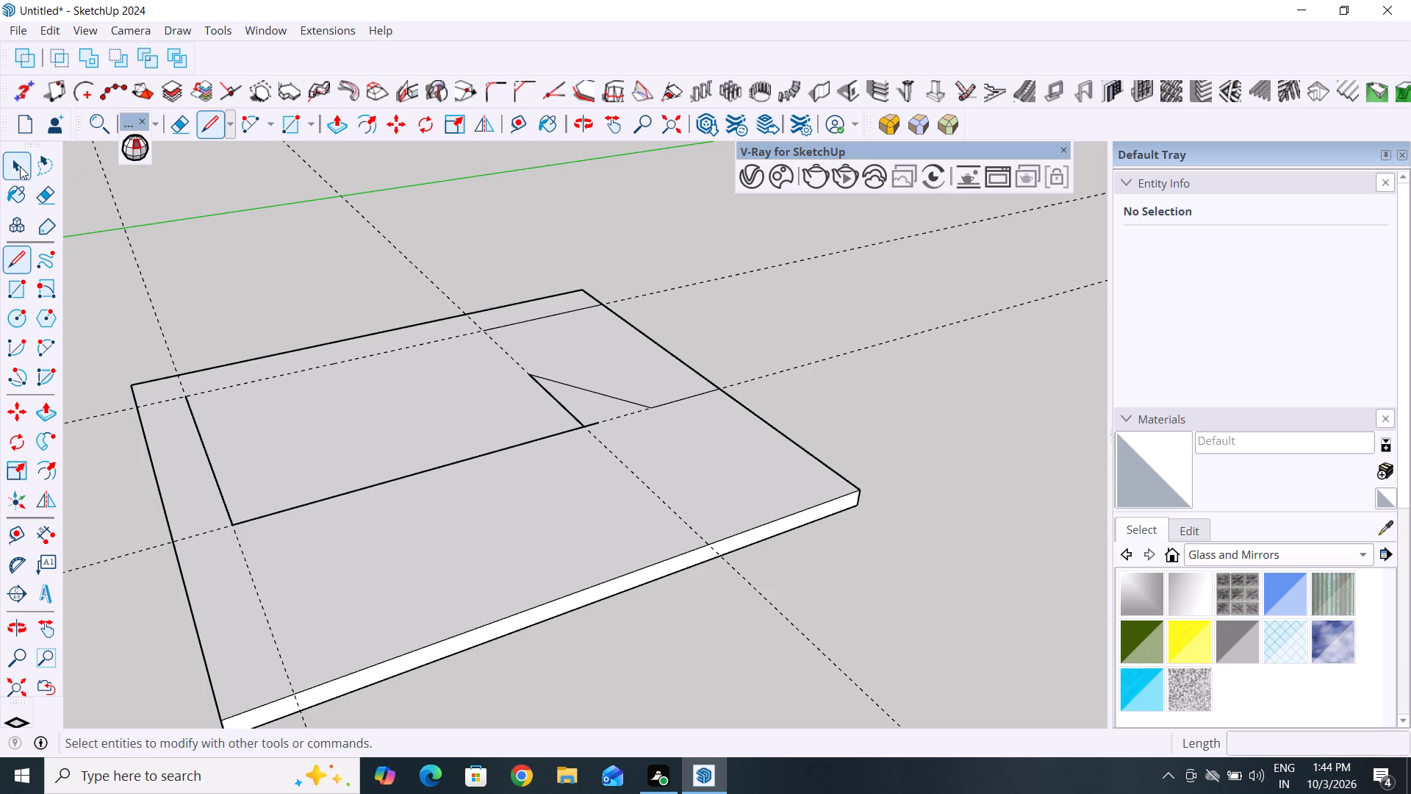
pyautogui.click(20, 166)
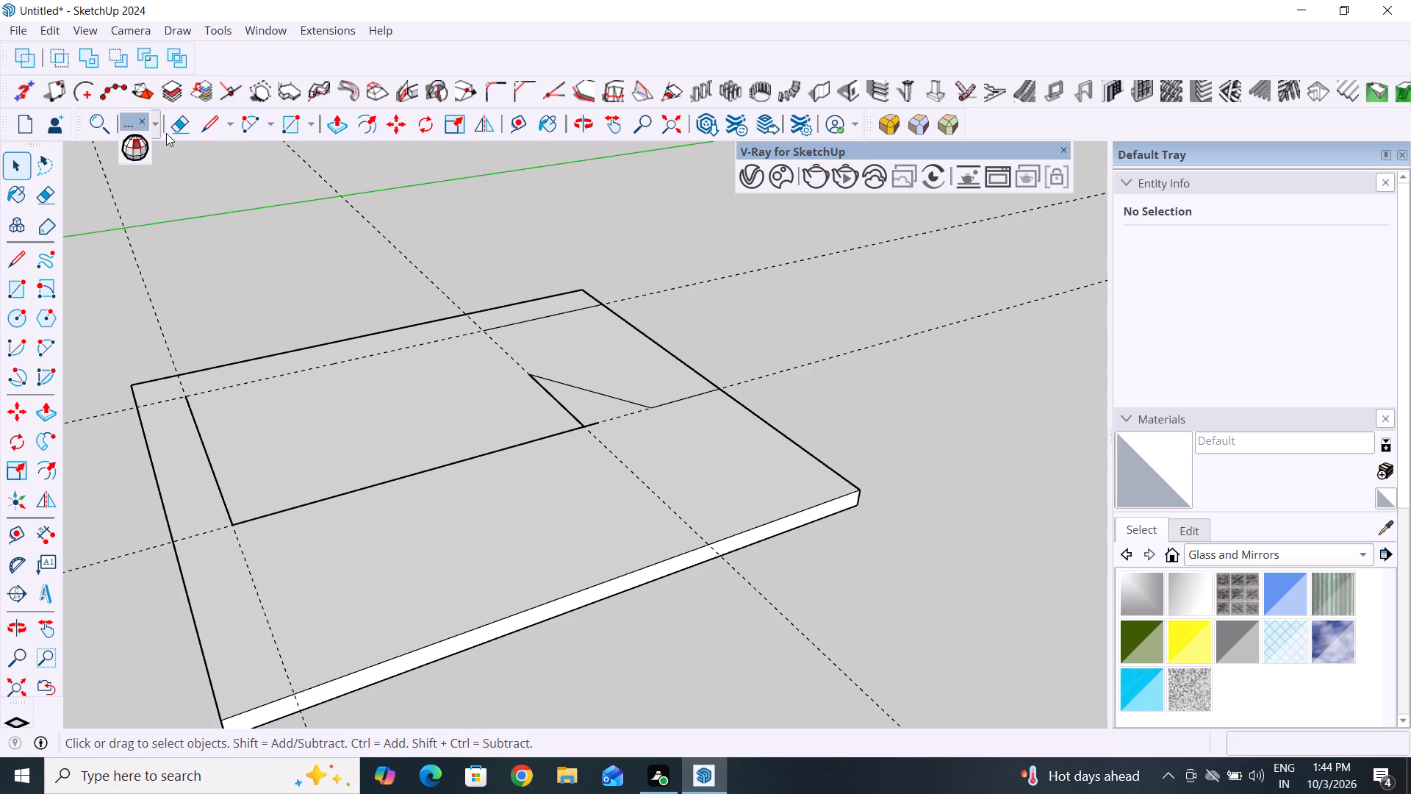
# Erase the diagonal, the line along the 4' 11" guide, and the 4' 11 1/16" line together with its 1' 7" guide.
pyautogui.click(187, 121)
pyautogui.moveTo(587, 362); pyautogui.dragTo(569, 392)
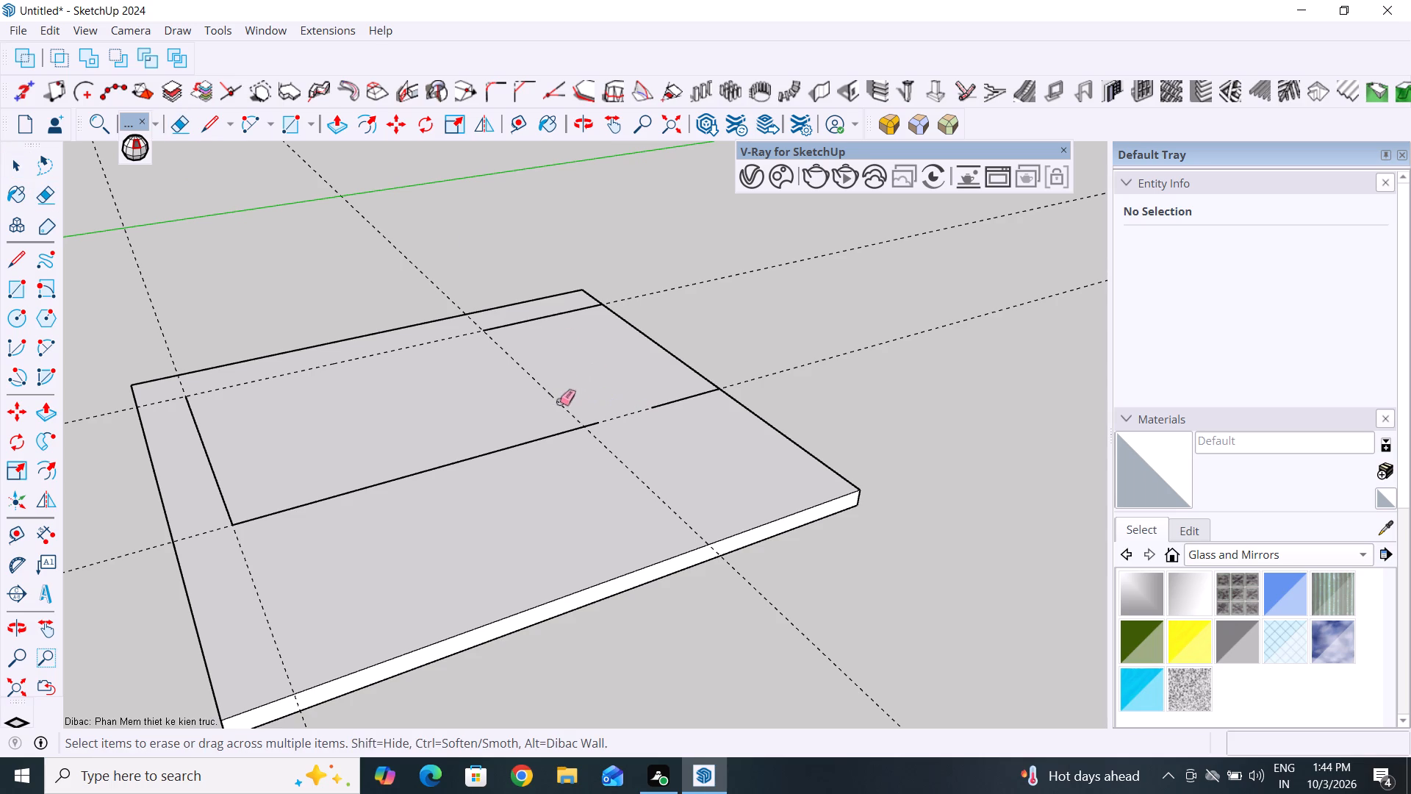
pyautogui.moveTo(561, 305); pyautogui.dragTo(565, 318)
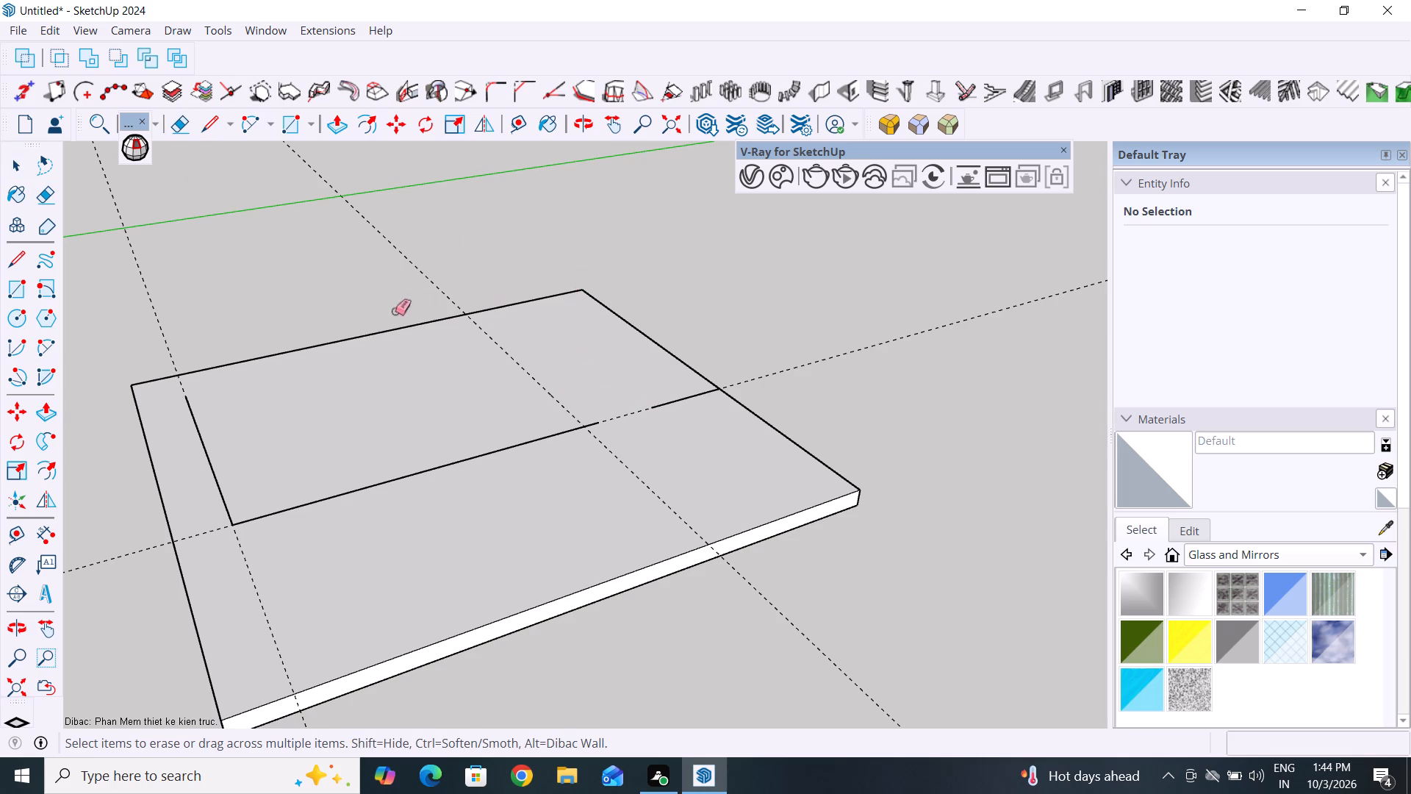
pyautogui.click(22, 164)
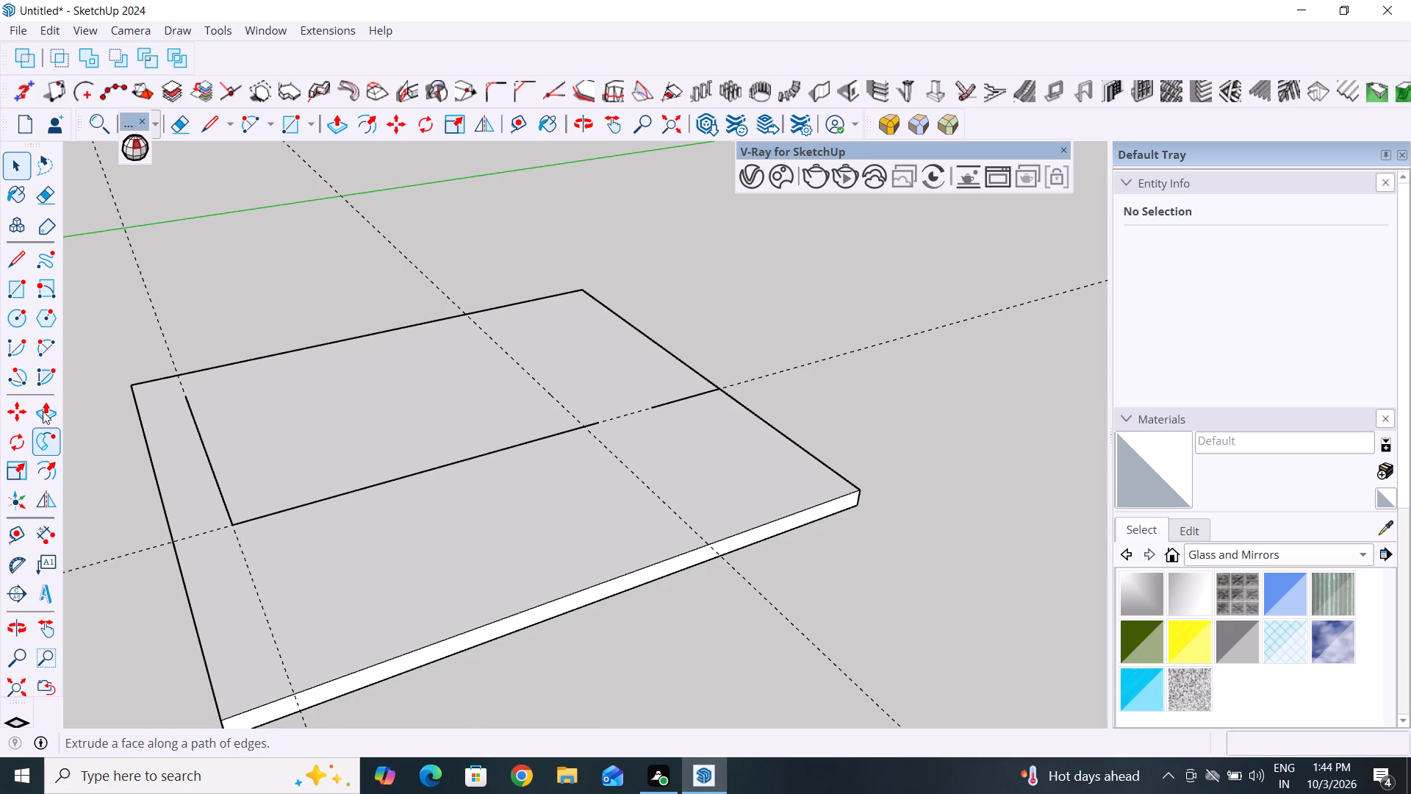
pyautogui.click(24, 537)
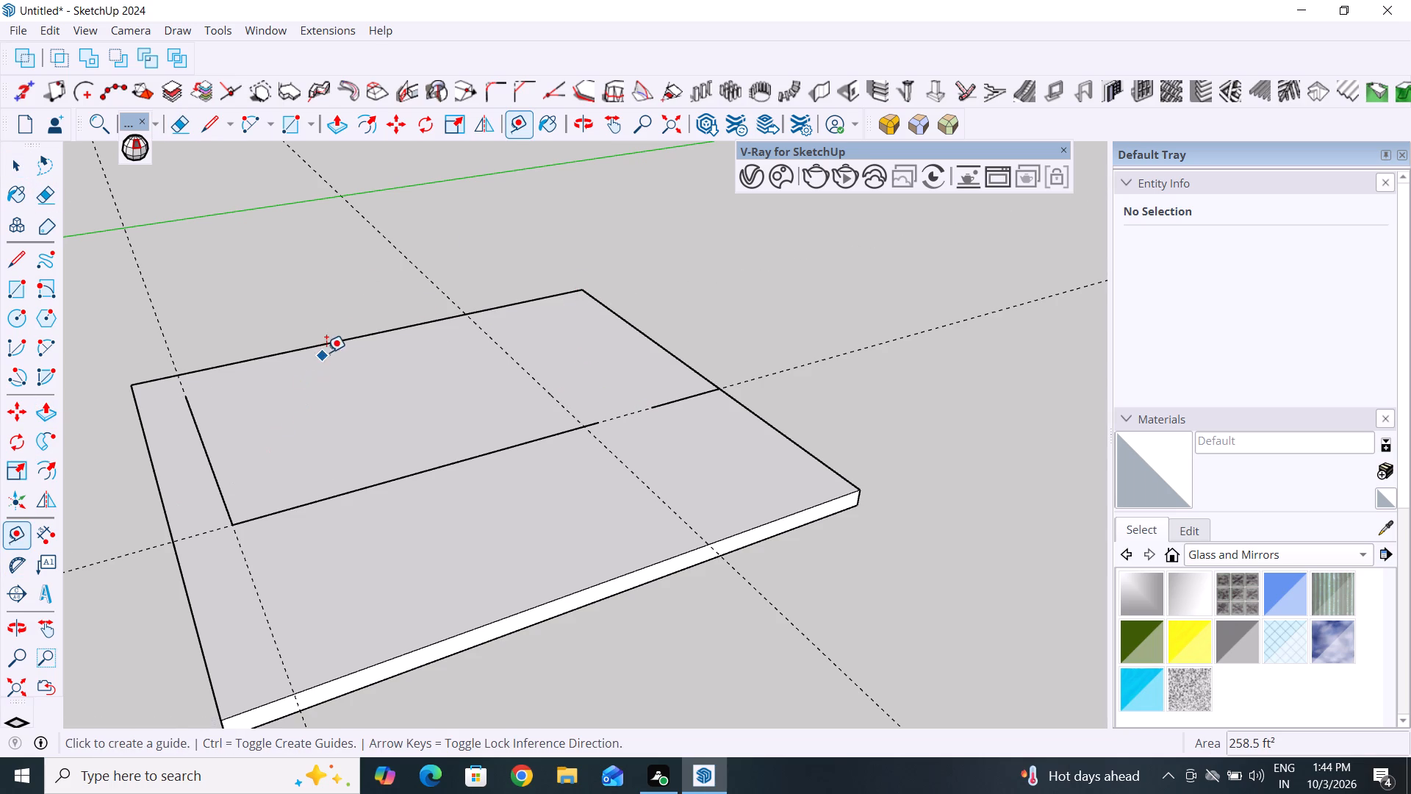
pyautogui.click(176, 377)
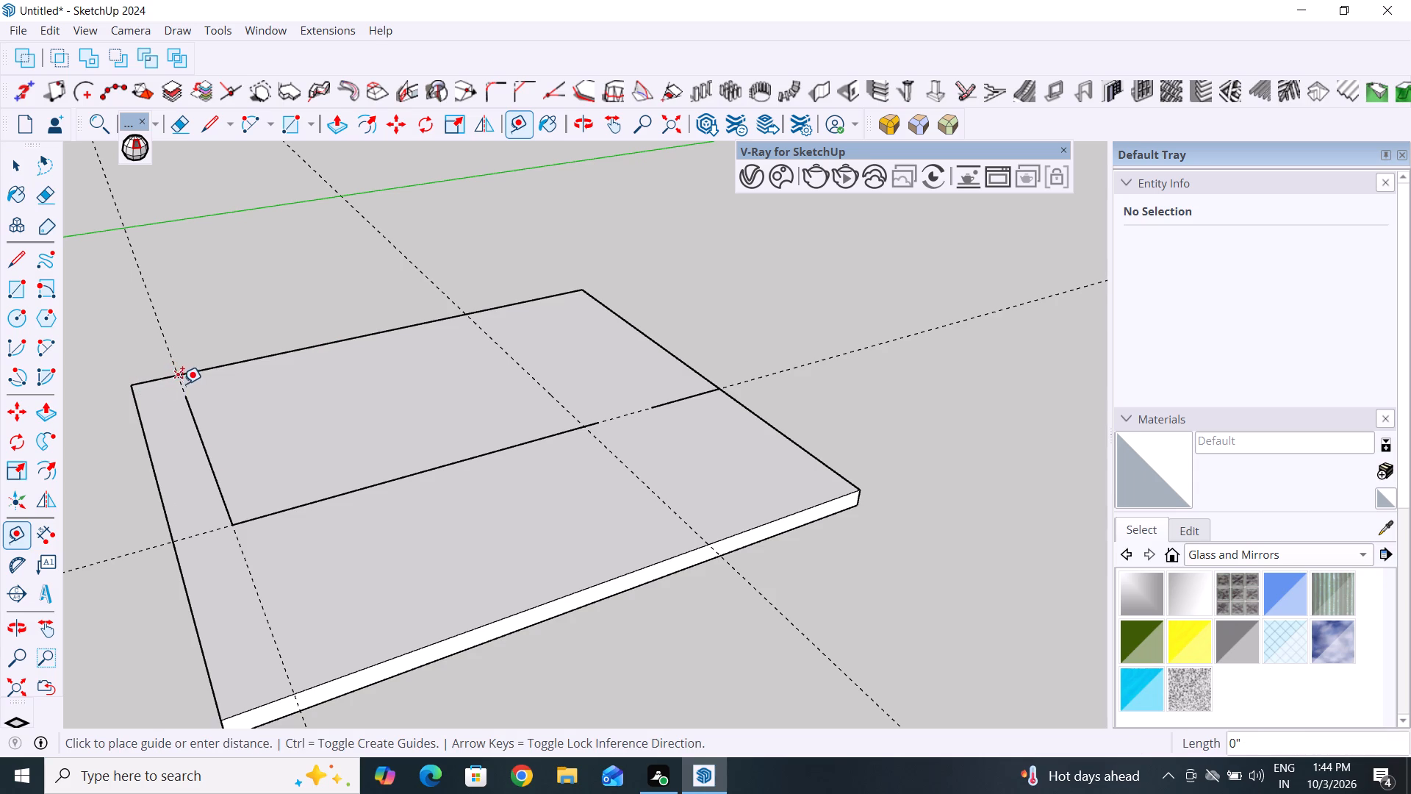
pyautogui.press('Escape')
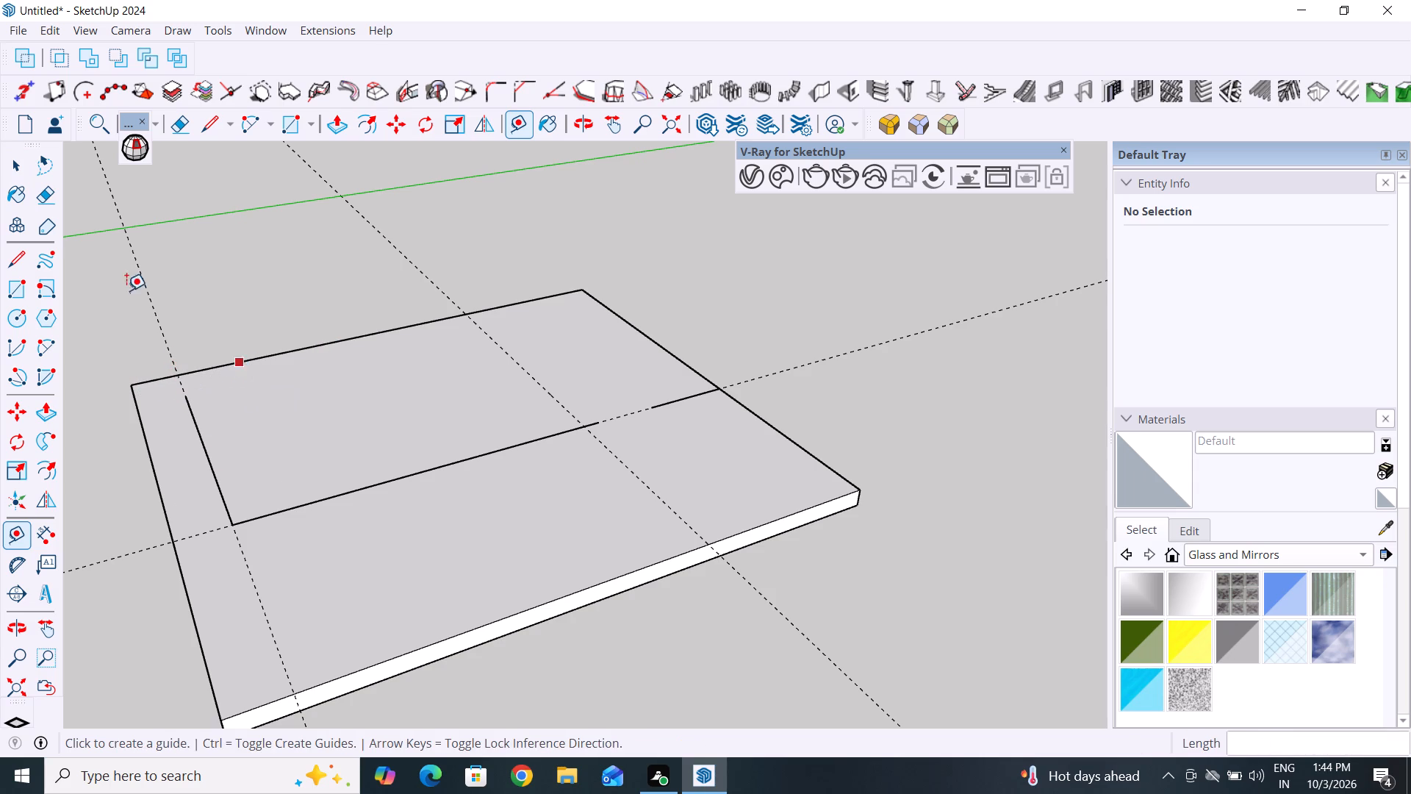
# Place a guide parallel to the slab's far edge at a 1' 5 1/4" offset.
pyautogui.click(29, 534)
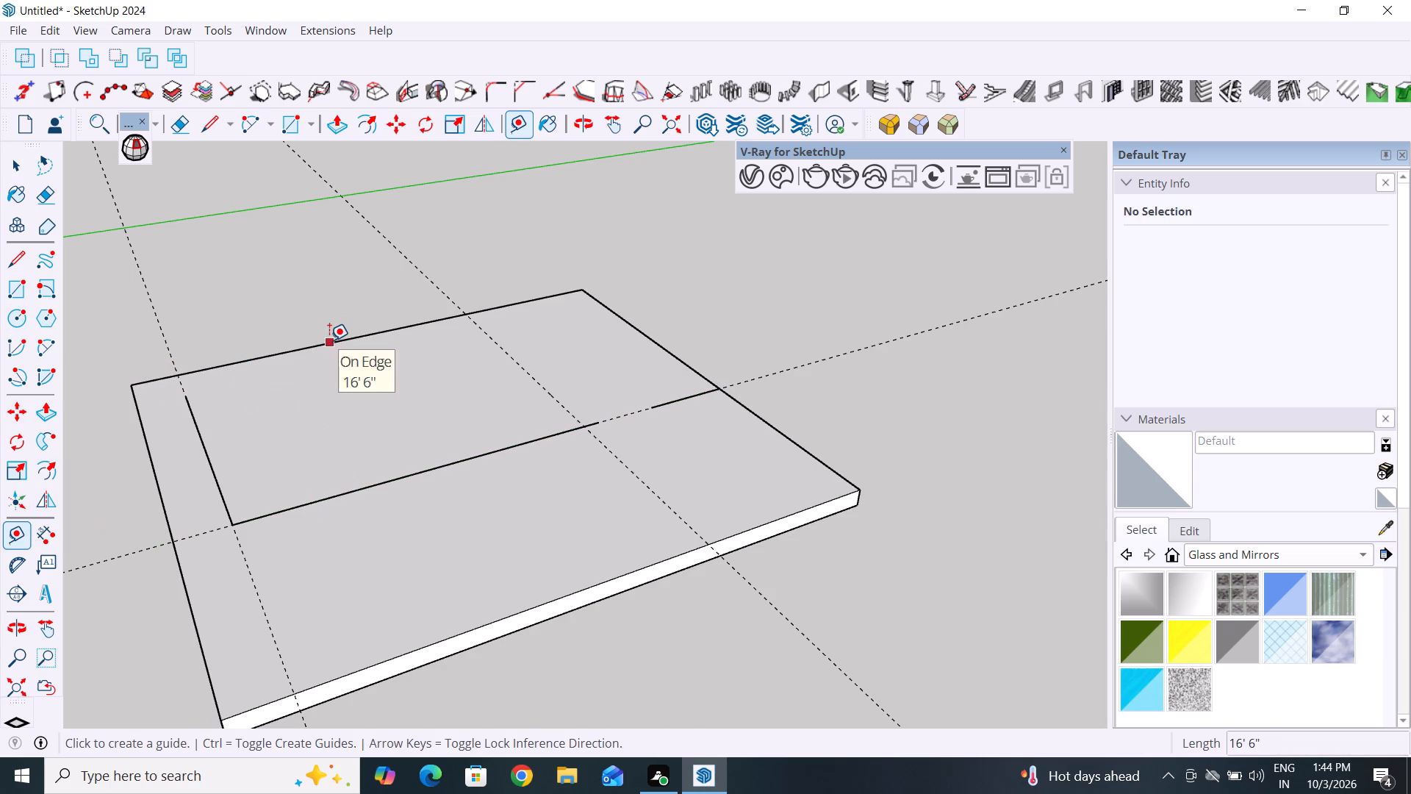
pyautogui.click(329, 340)
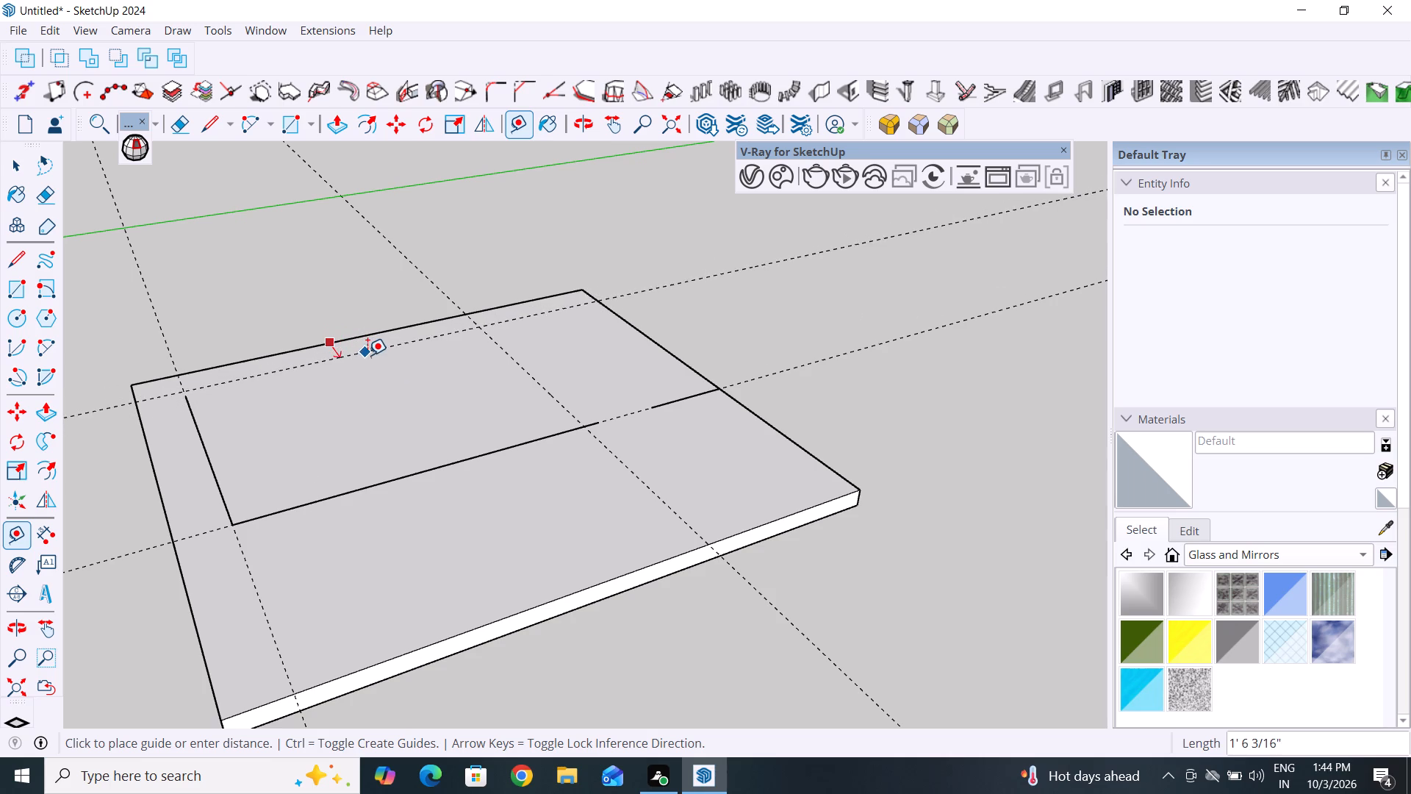
pyautogui.click(376, 353)
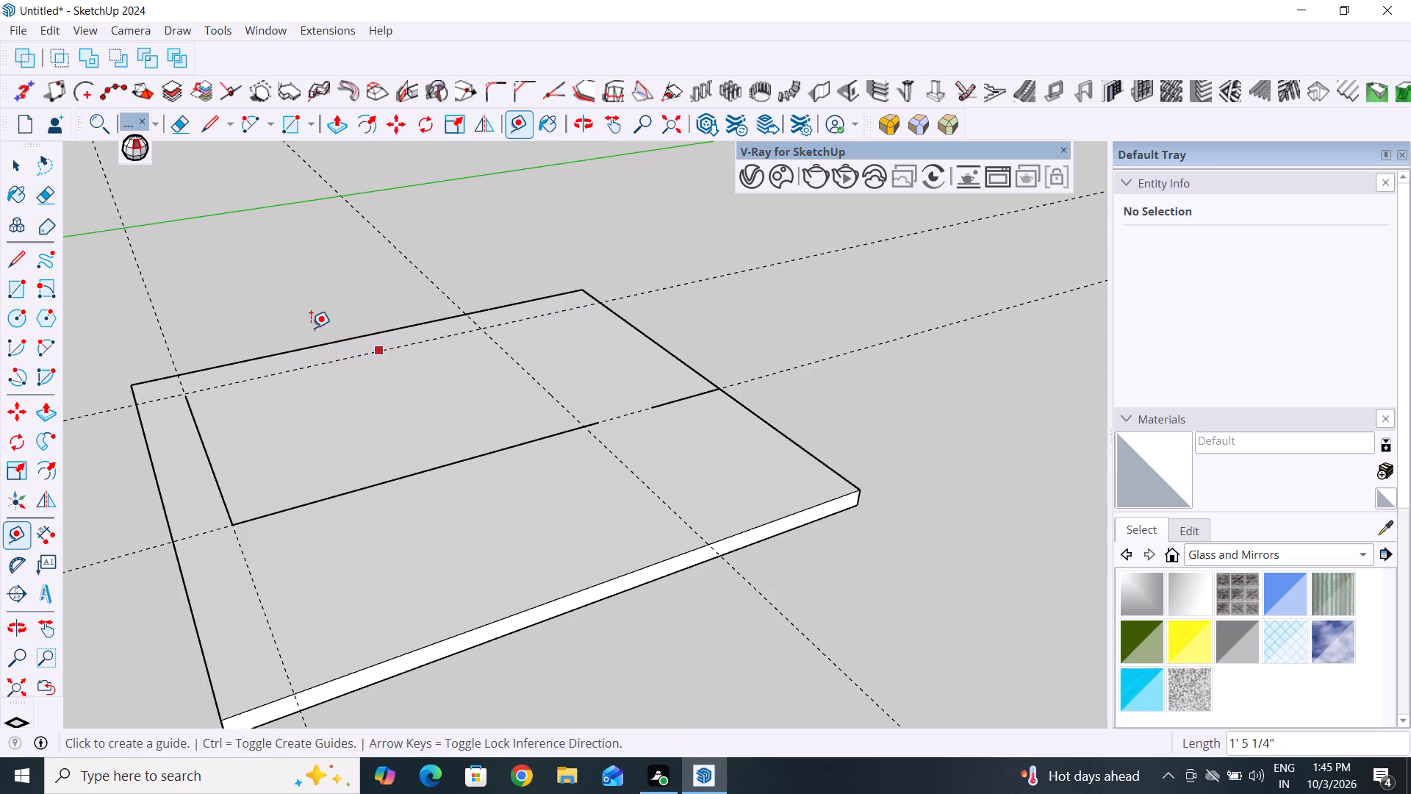
pyautogui.click(28, 173)
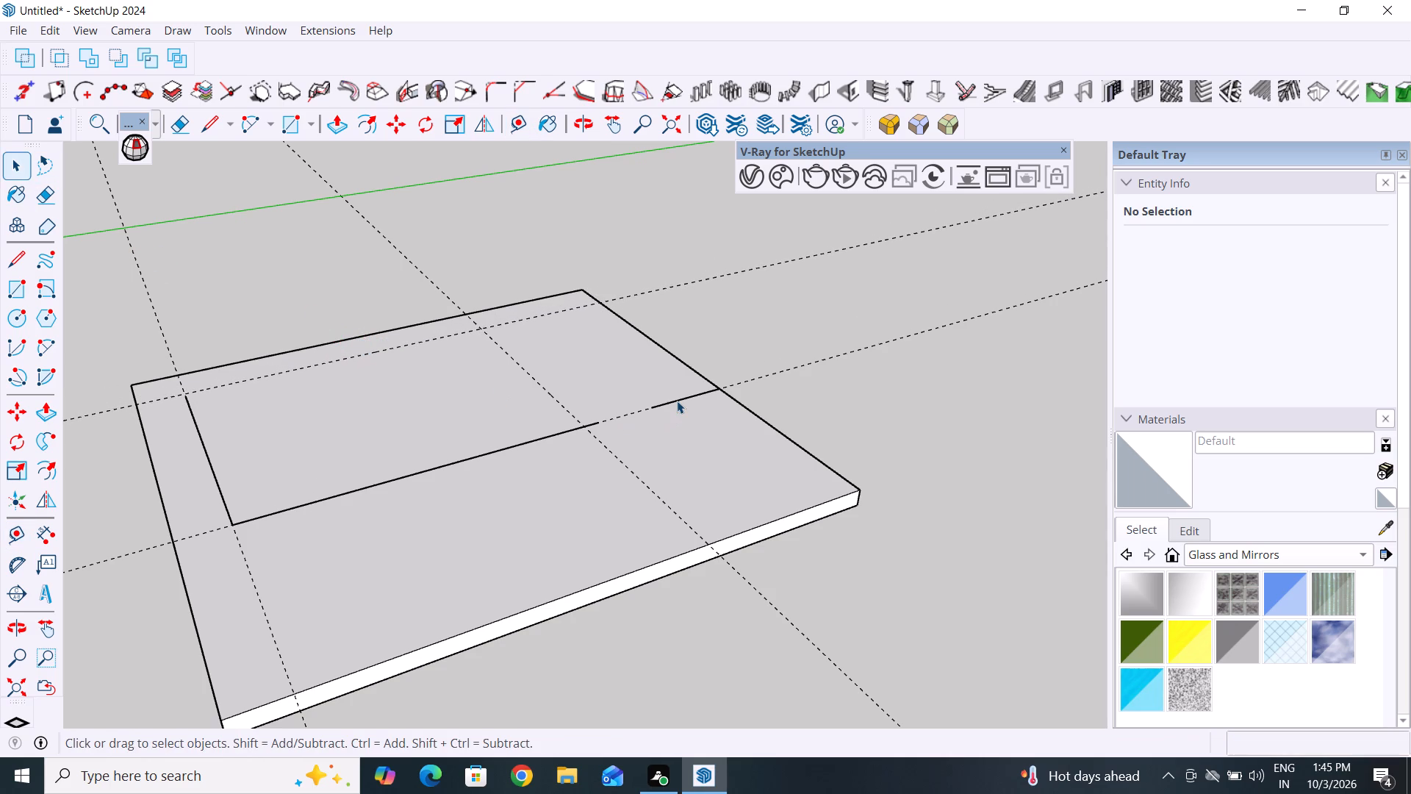
# Delete the leftover line segment on the 9' 3" guide next to the slab edge.
pyautogui.click(678, 401)
pyautogui.press('Delete')
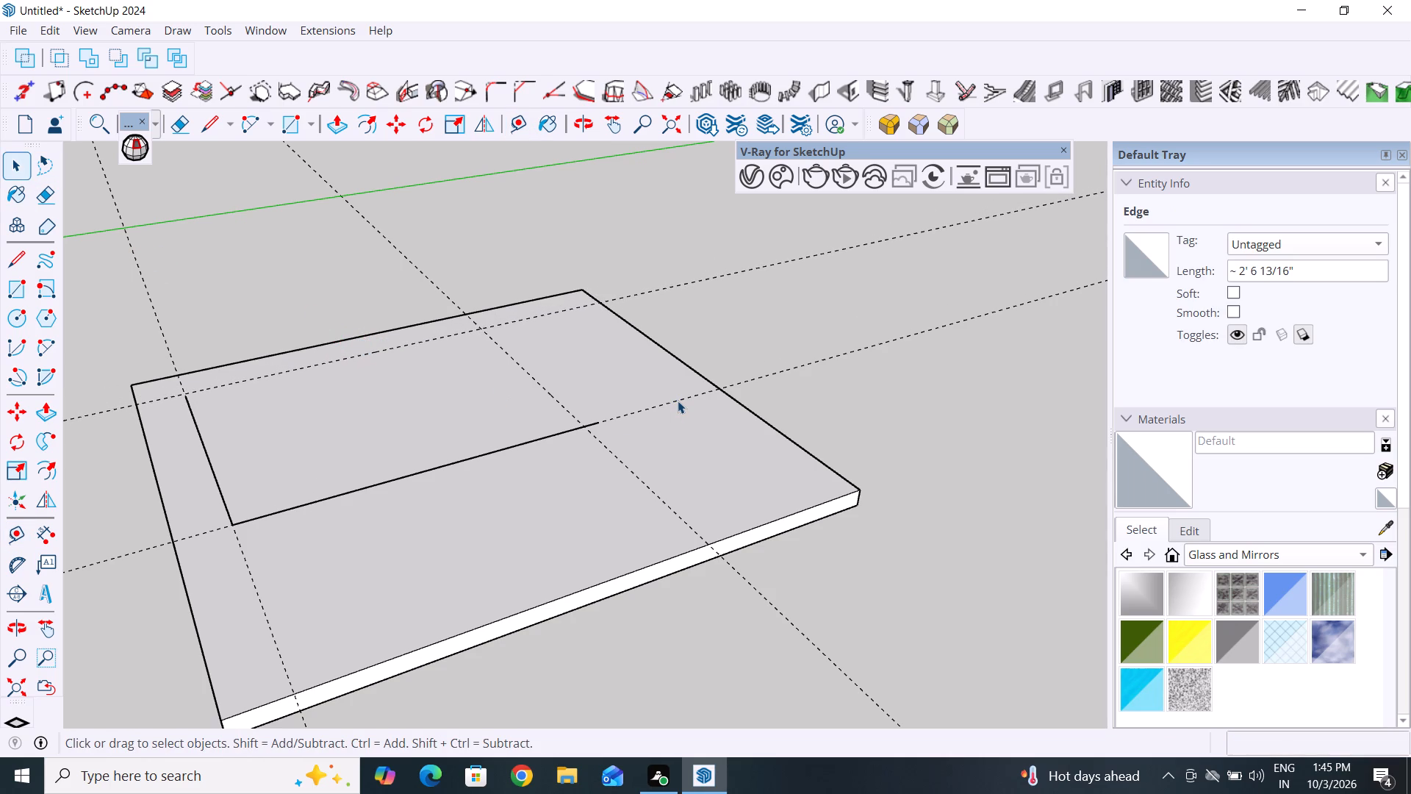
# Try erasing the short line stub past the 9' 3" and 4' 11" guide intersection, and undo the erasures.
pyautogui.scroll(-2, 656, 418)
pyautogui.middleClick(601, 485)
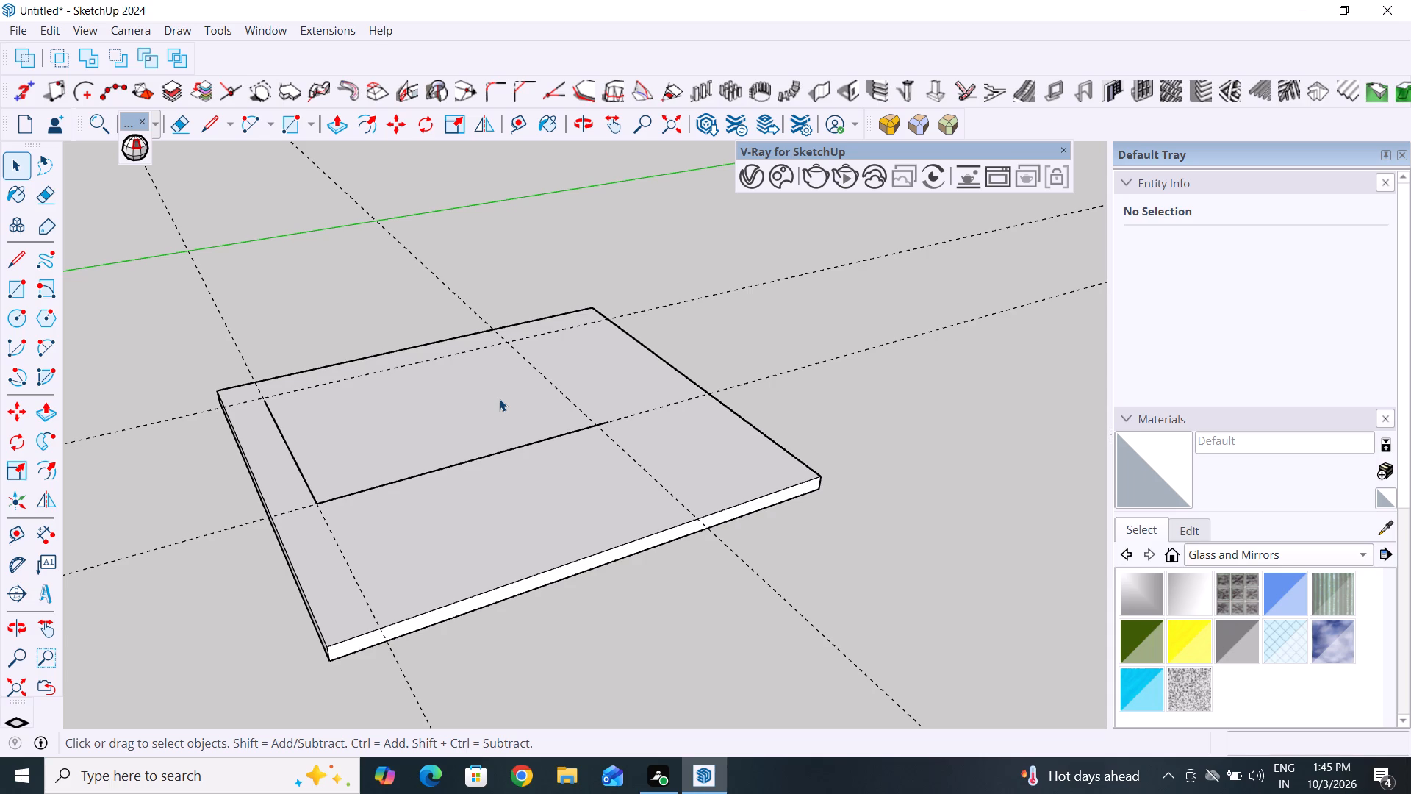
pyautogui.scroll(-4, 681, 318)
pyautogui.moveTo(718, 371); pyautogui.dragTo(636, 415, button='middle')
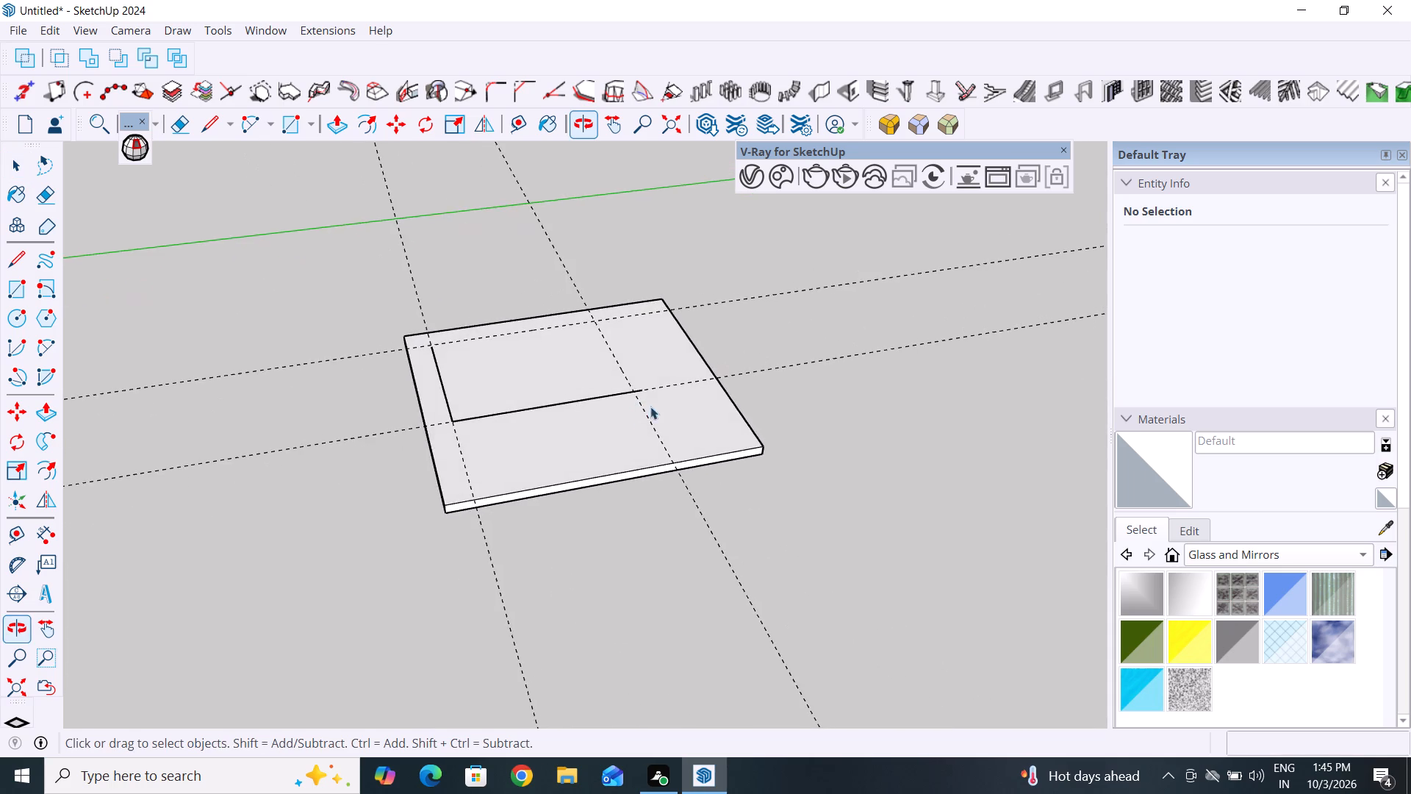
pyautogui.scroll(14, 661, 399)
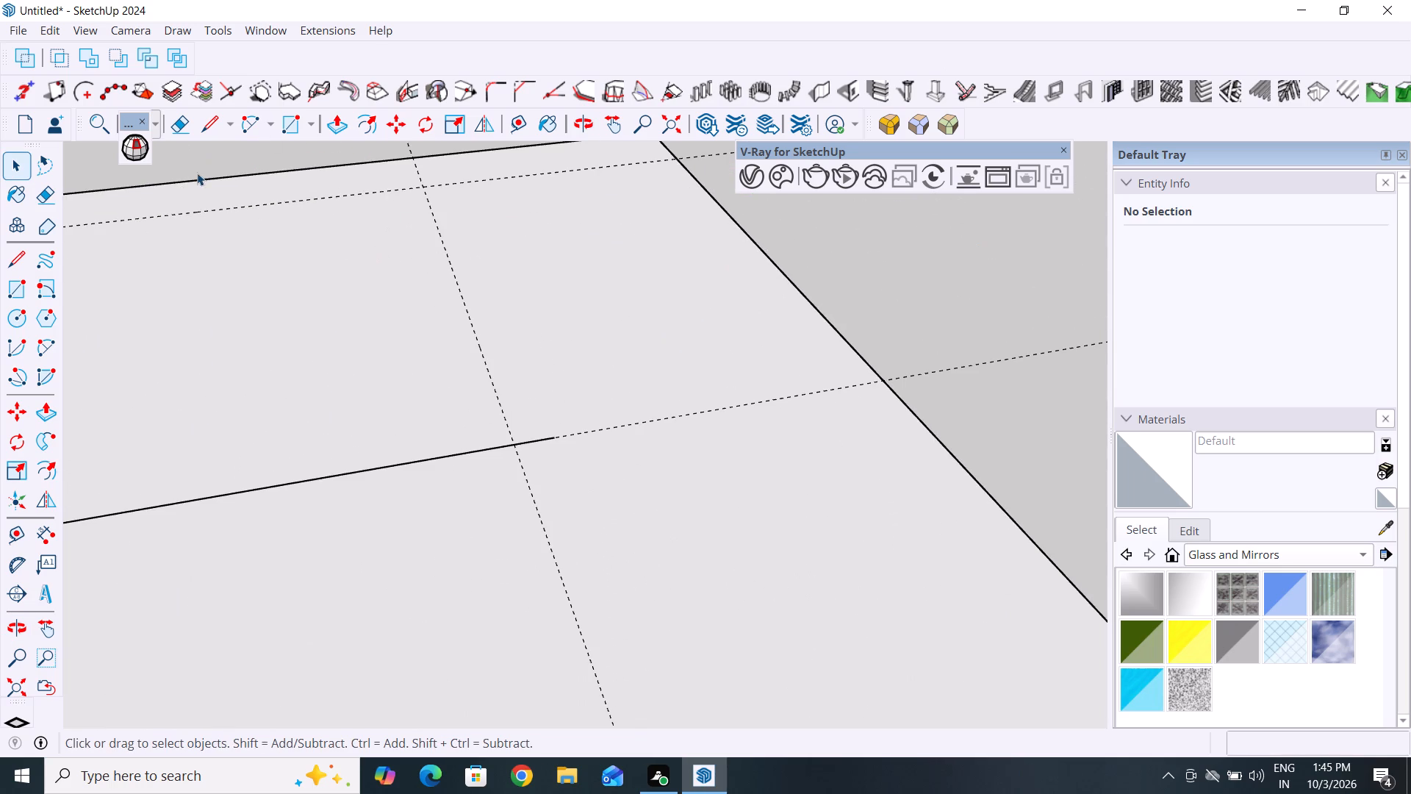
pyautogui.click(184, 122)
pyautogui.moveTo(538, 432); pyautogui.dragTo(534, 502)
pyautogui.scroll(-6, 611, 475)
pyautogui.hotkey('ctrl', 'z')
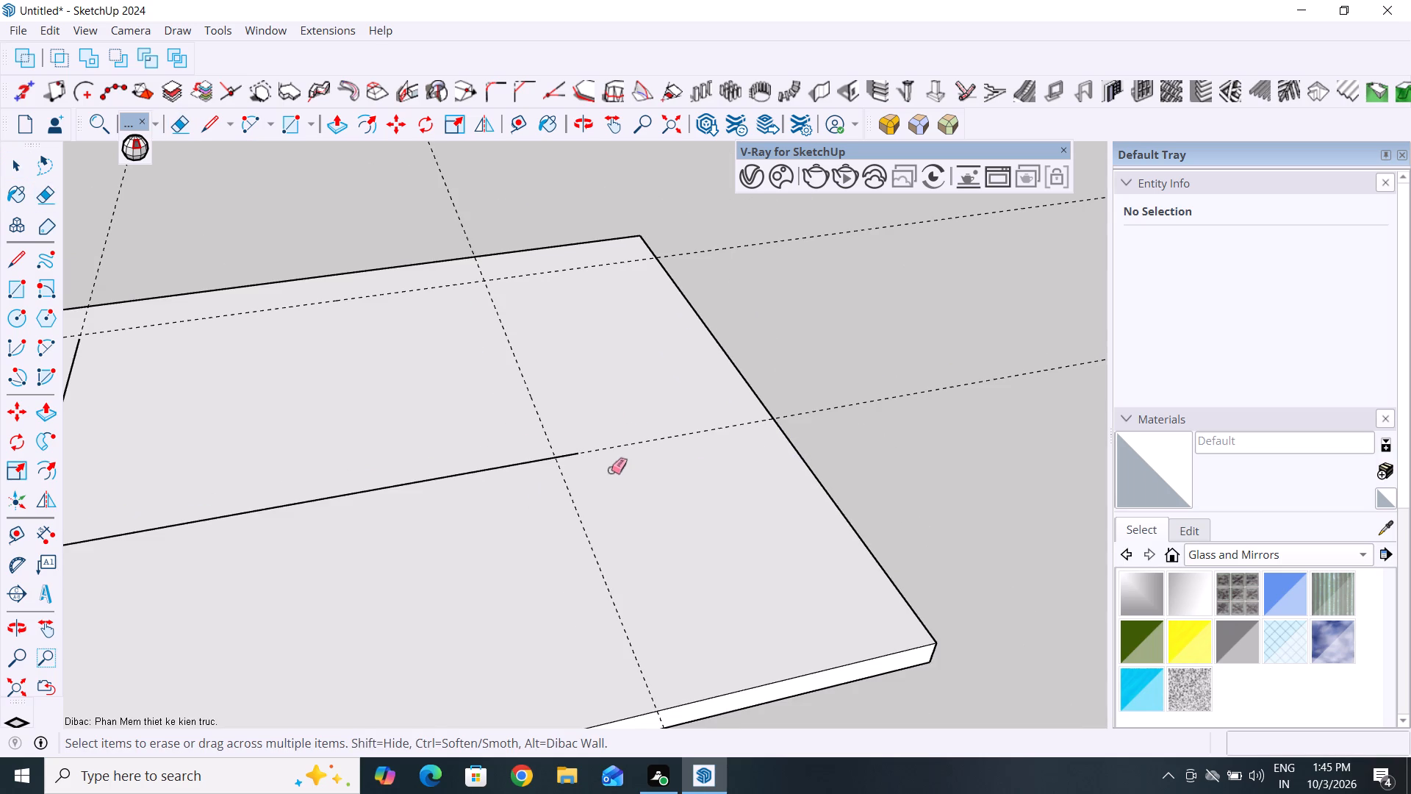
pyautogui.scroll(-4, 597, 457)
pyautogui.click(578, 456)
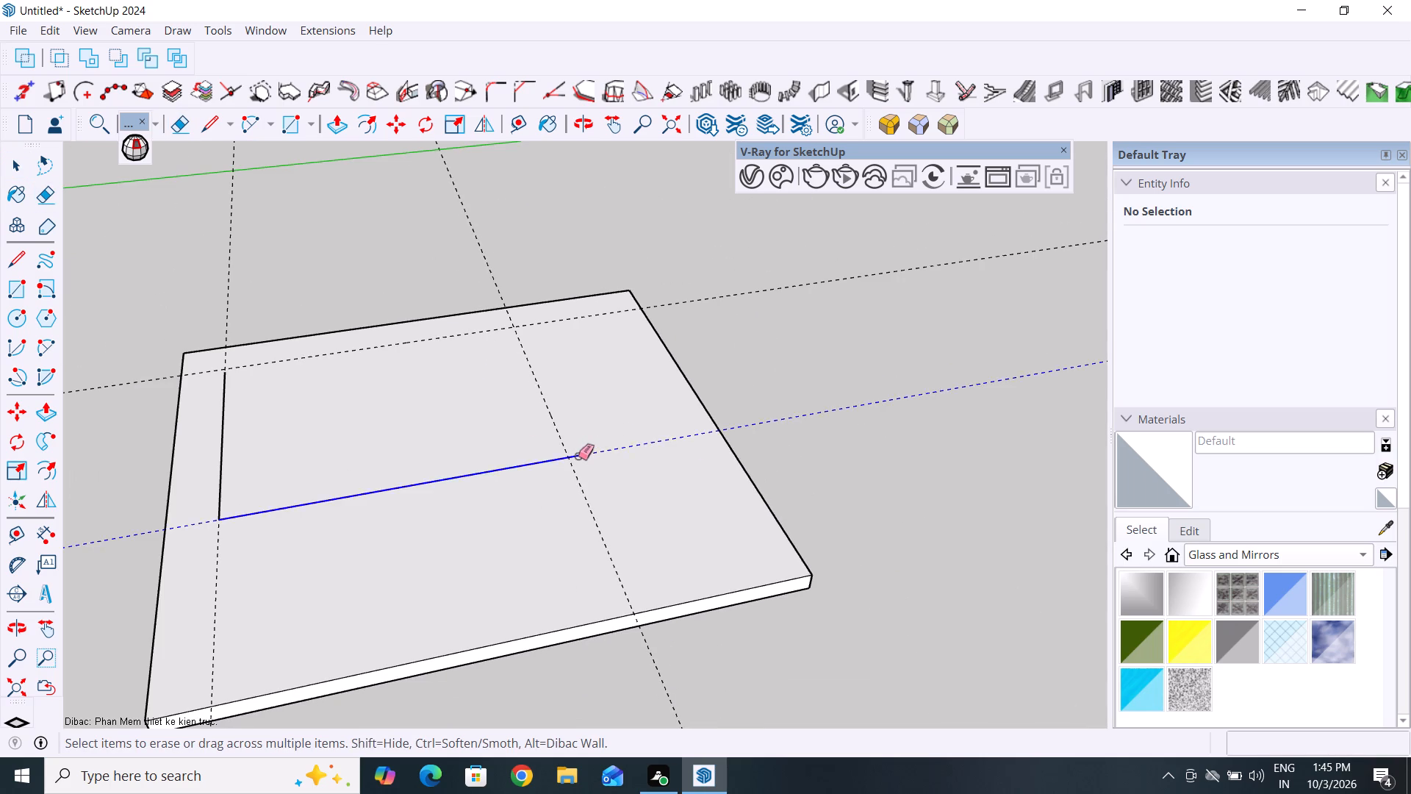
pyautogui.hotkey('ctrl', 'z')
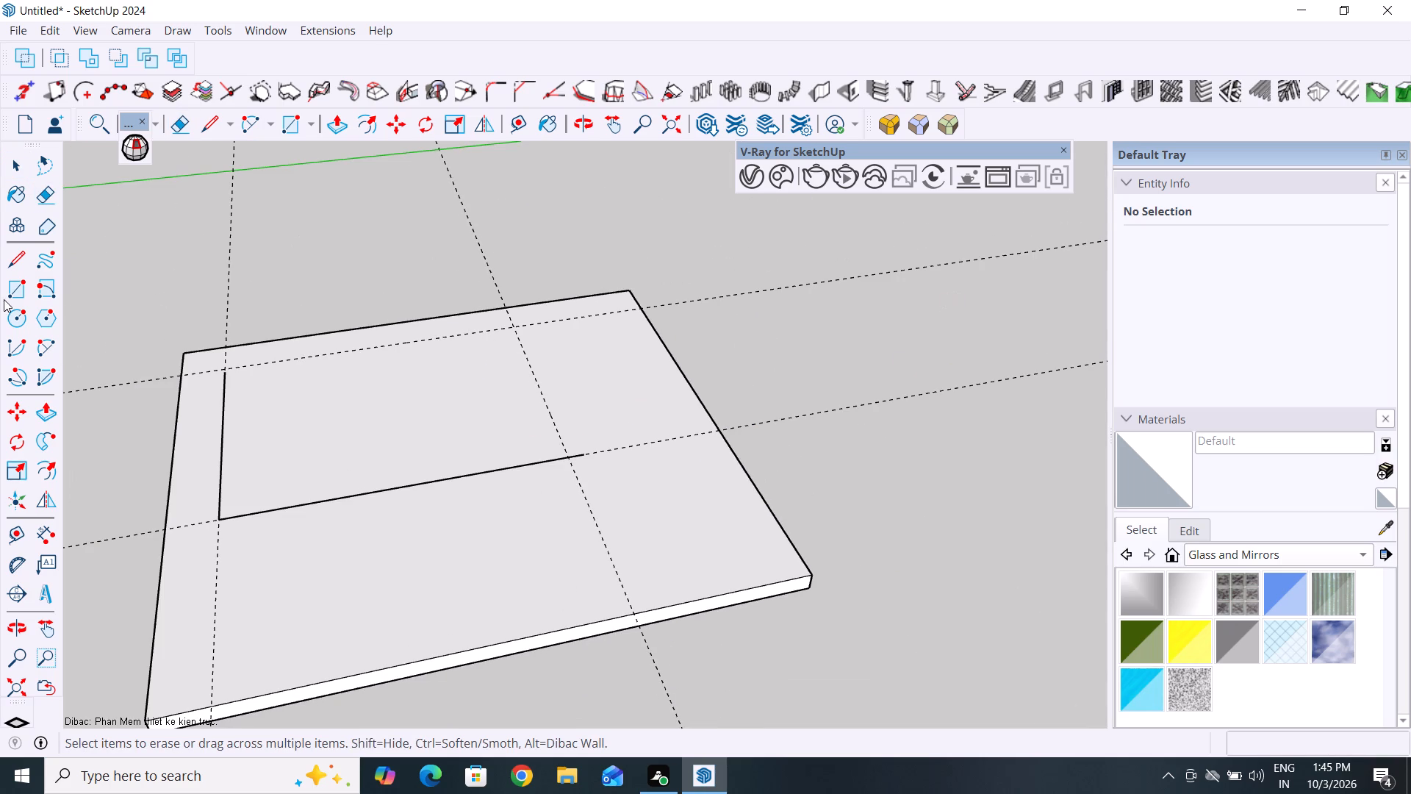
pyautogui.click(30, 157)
# Draw a line along the 9' 3" guide from its intersection with the 4' 11" guide to the slab edge.
pyautogui.click(212, 129)
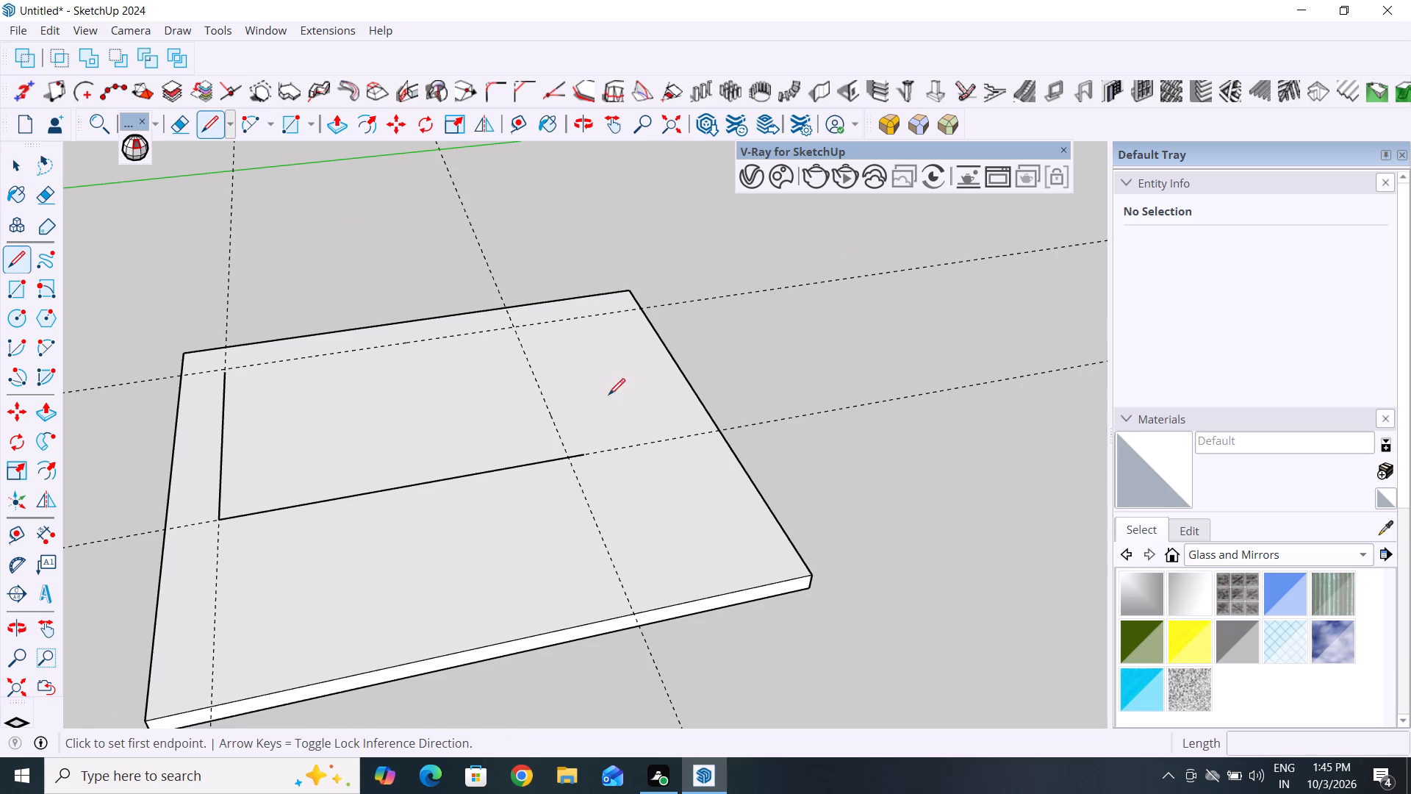
pyautogui.click(572, 456)
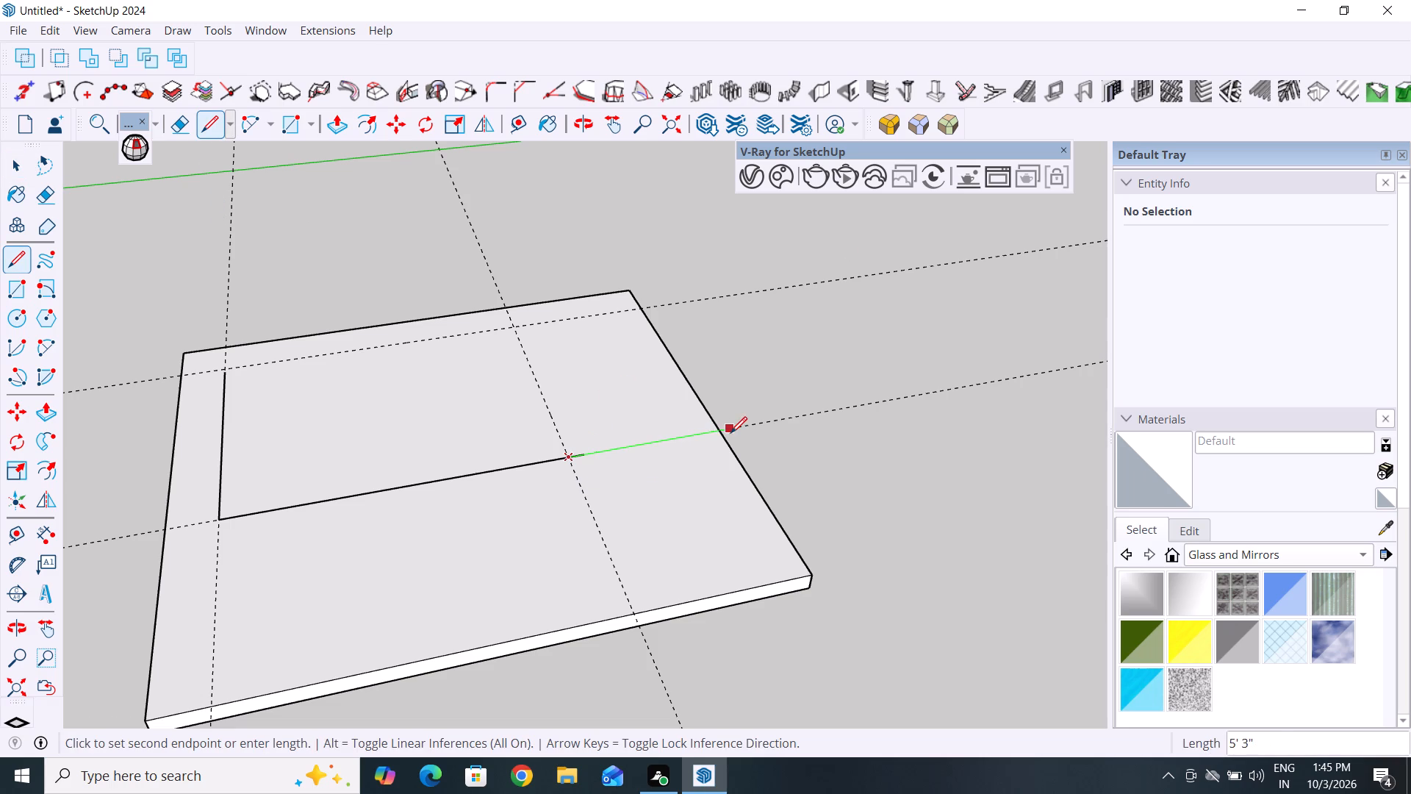
pyautogui.click(721, 427)
pyautogui.press('space')
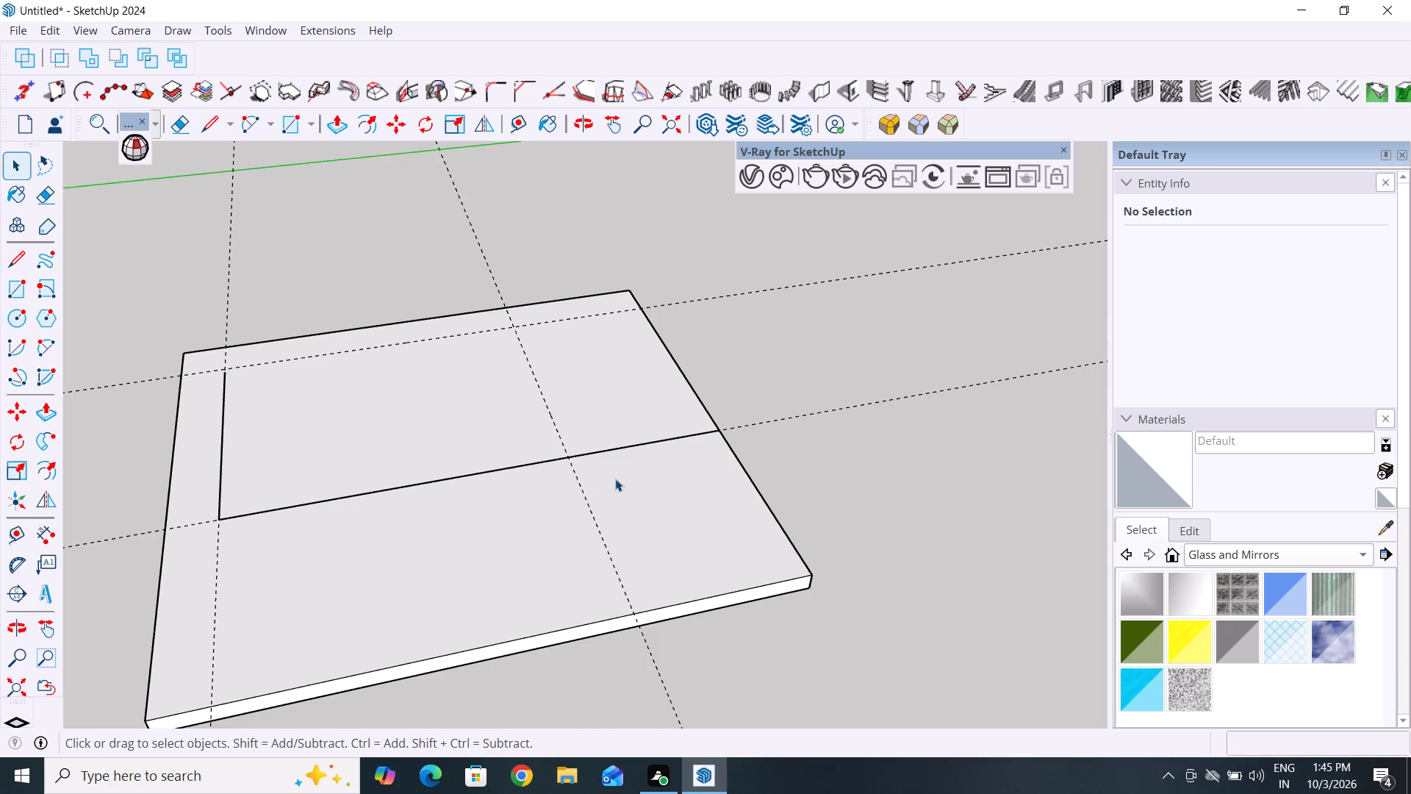
# Close the inner rectangle with a 7' 9 11/16" line along the 4' 11" guide and a 10' 1 13/16" line along the 1' 5 1/4" guide.
pyautogui.click(18, 261)
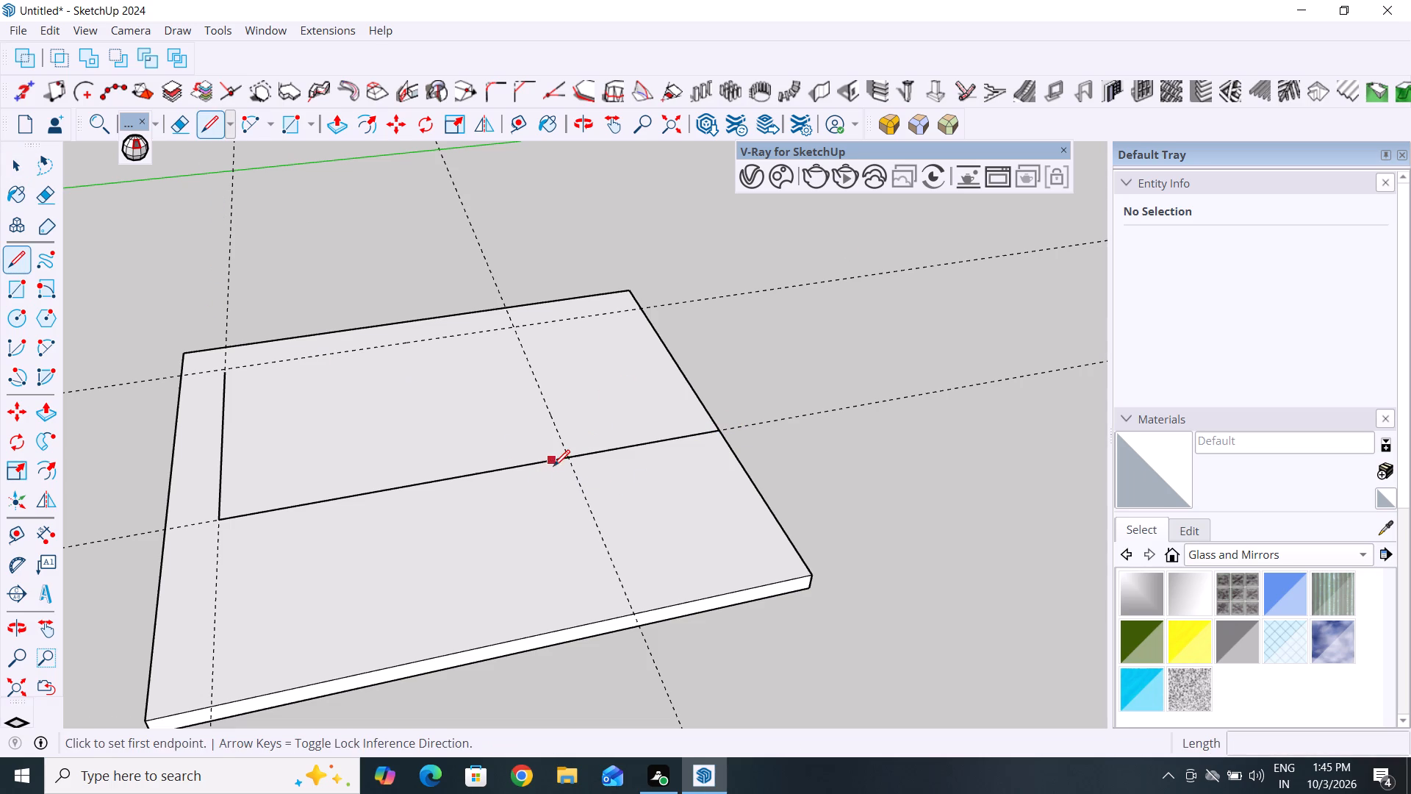
pyautogui.click(566, 460)
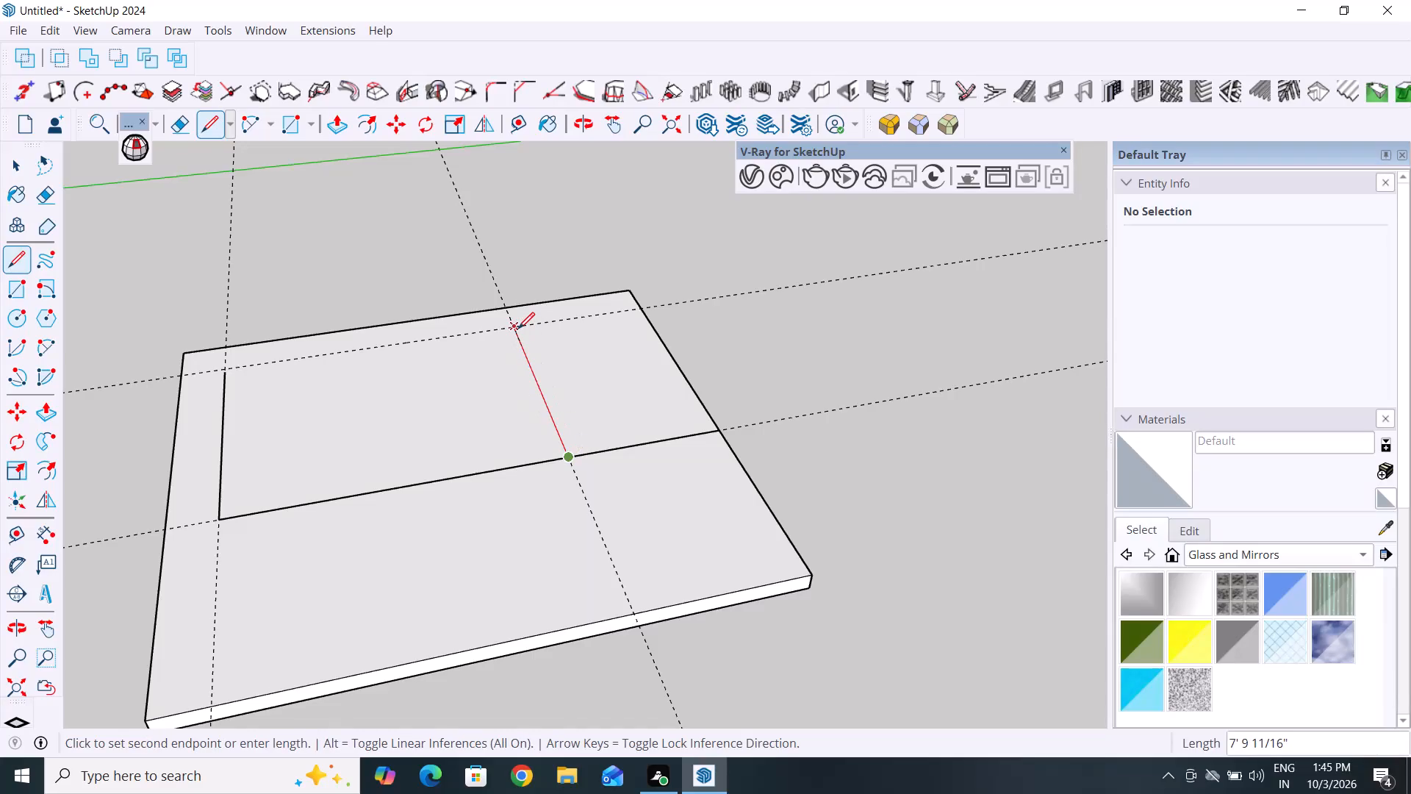
pyautogui.click(518, 329)
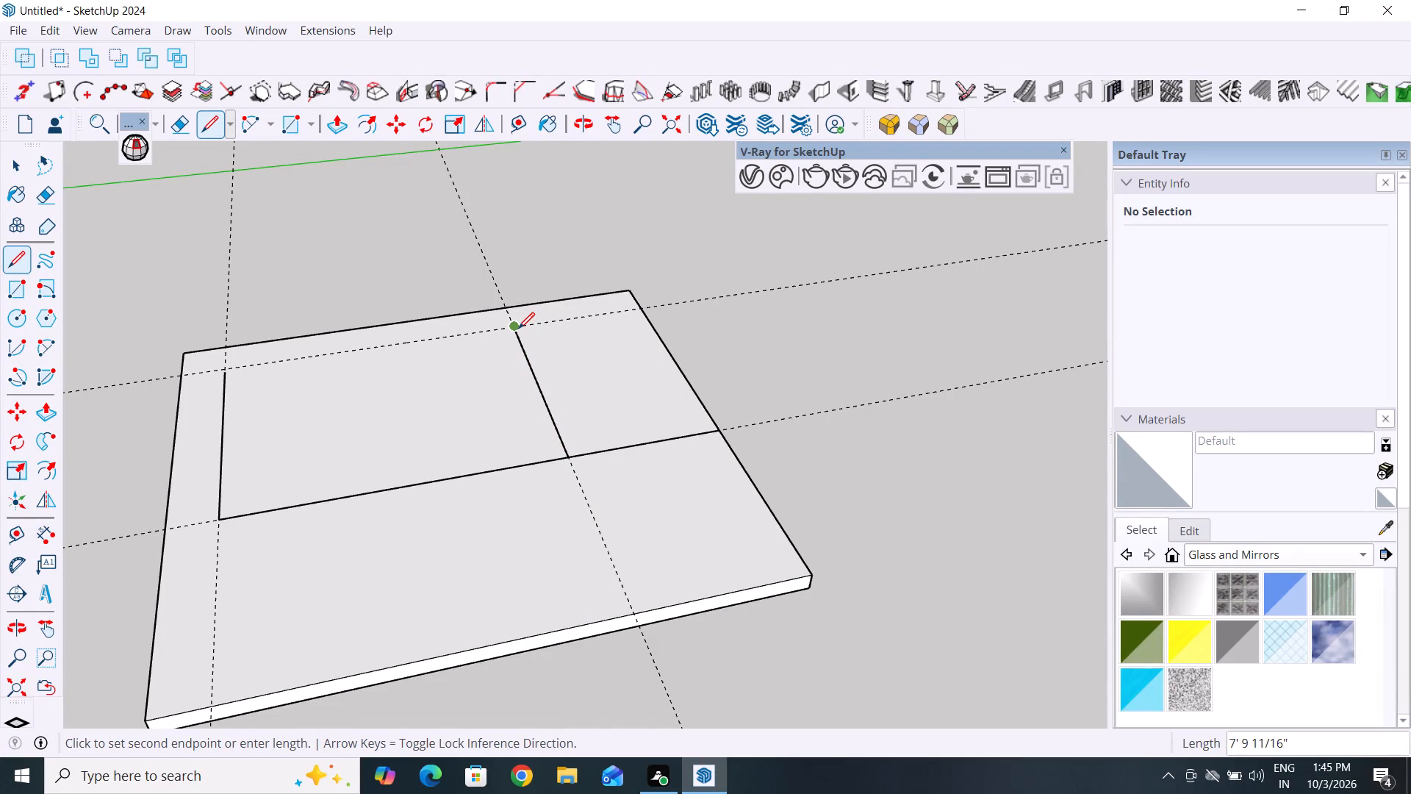
pyautogui.click(222, 367)
pyautogui.press('space')
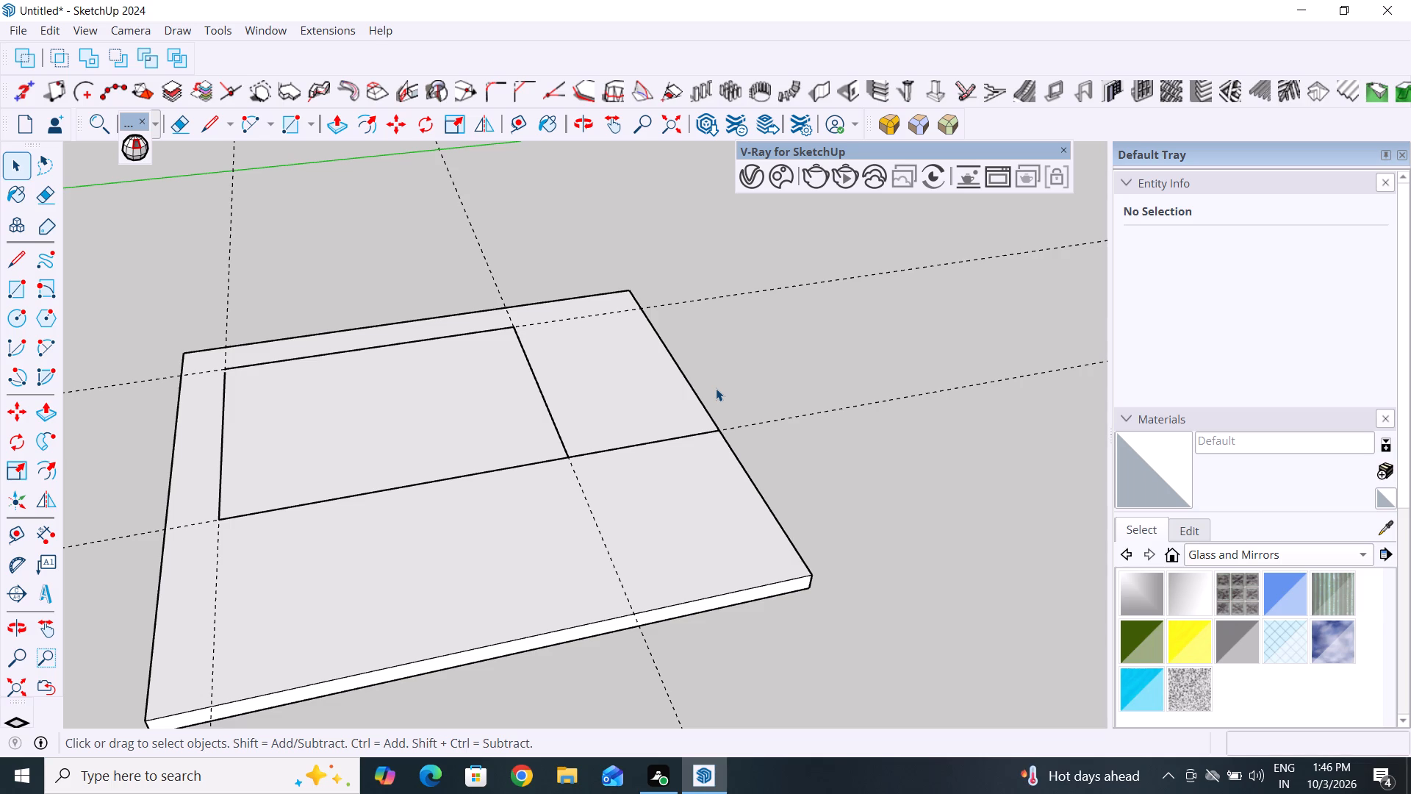
# Draw a 4' 11 1/16" line along the 1' 5 1/4" guide from the inner rectangle's corner to the slab edge.
pyautogui.scroll(-3, 570, 535)
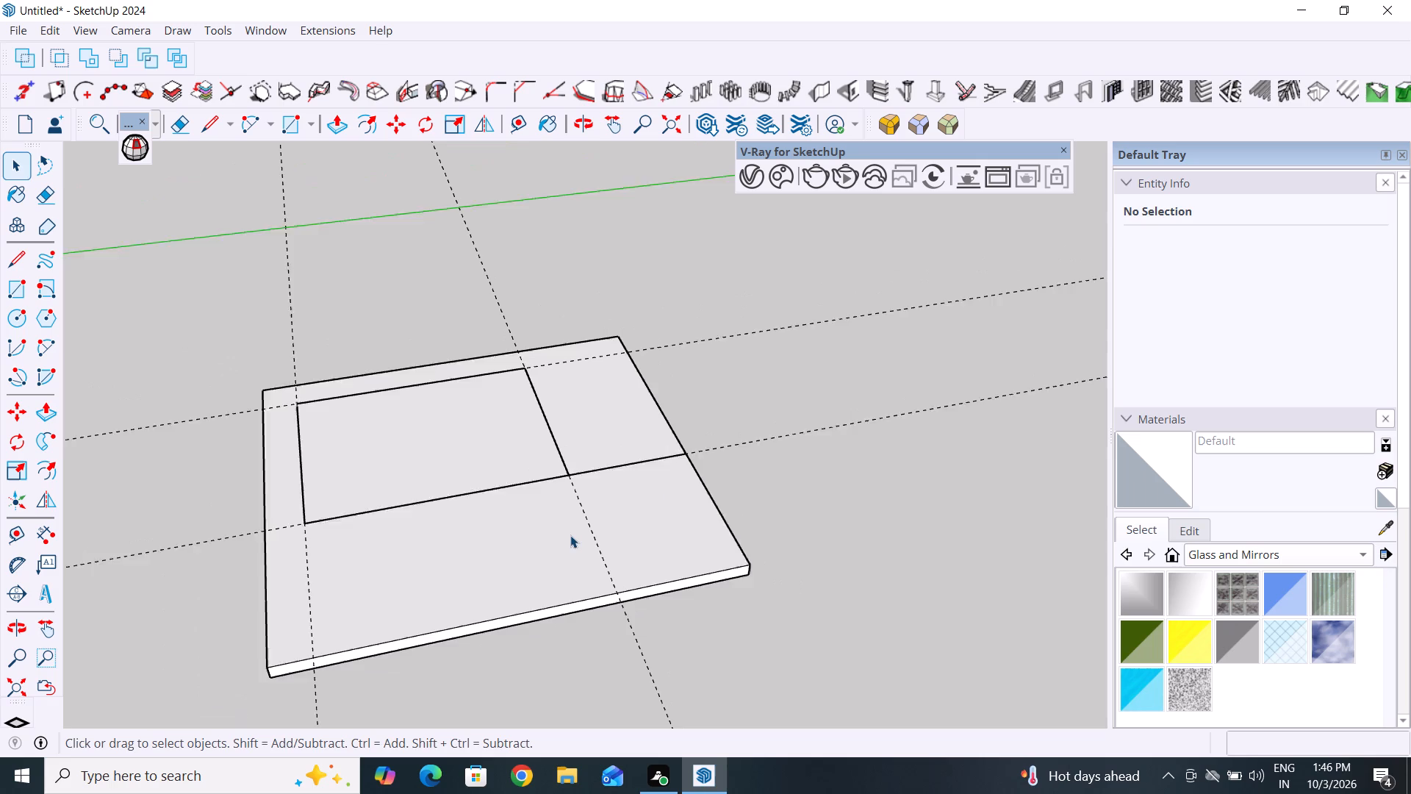
pyautogui.scroll(-1, 570, 535)
pyautogui.moveTo(622, 518); pyautogui.dragTo(556, 596, button='middle')
pyautogui.scroll(3, 614, 406)
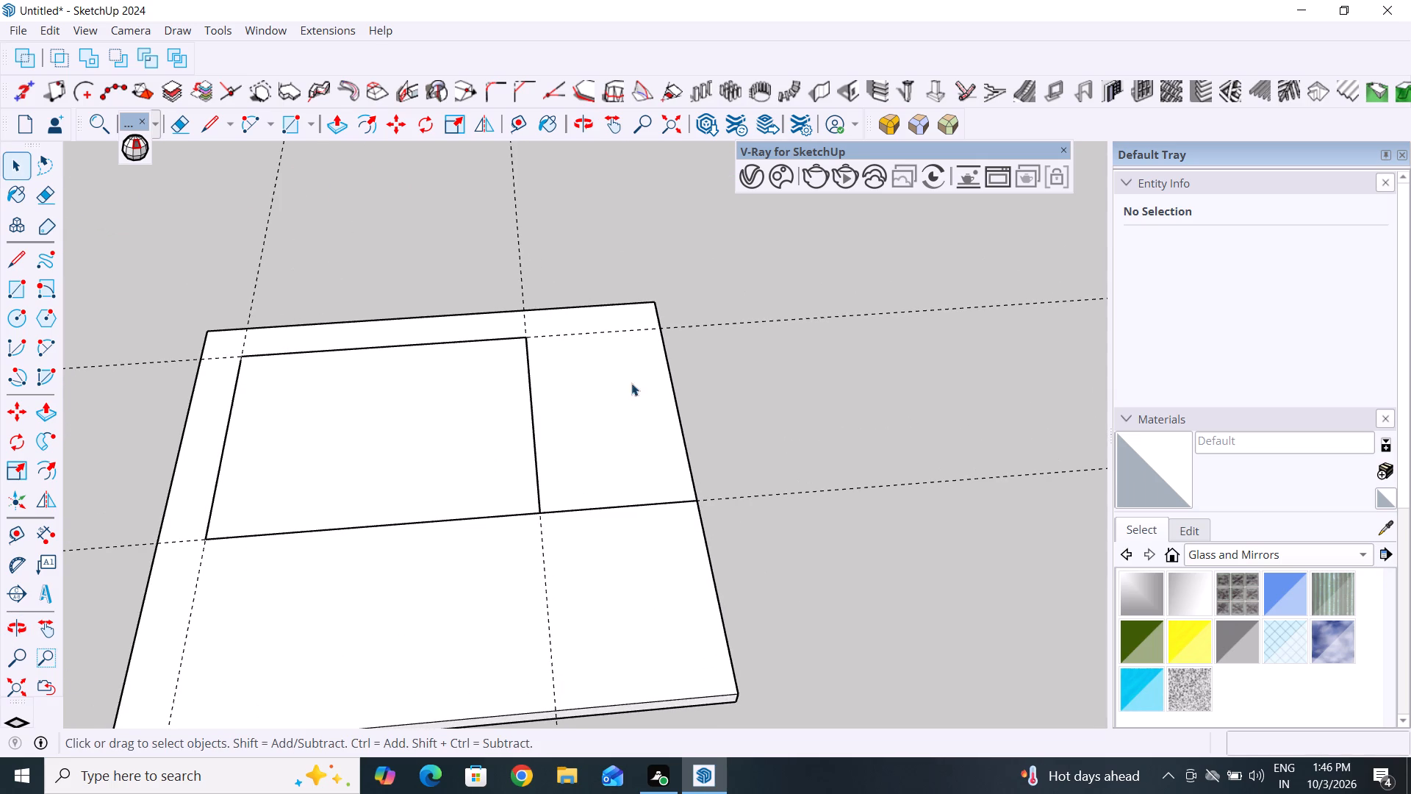
pyautogui.click(24, 257)
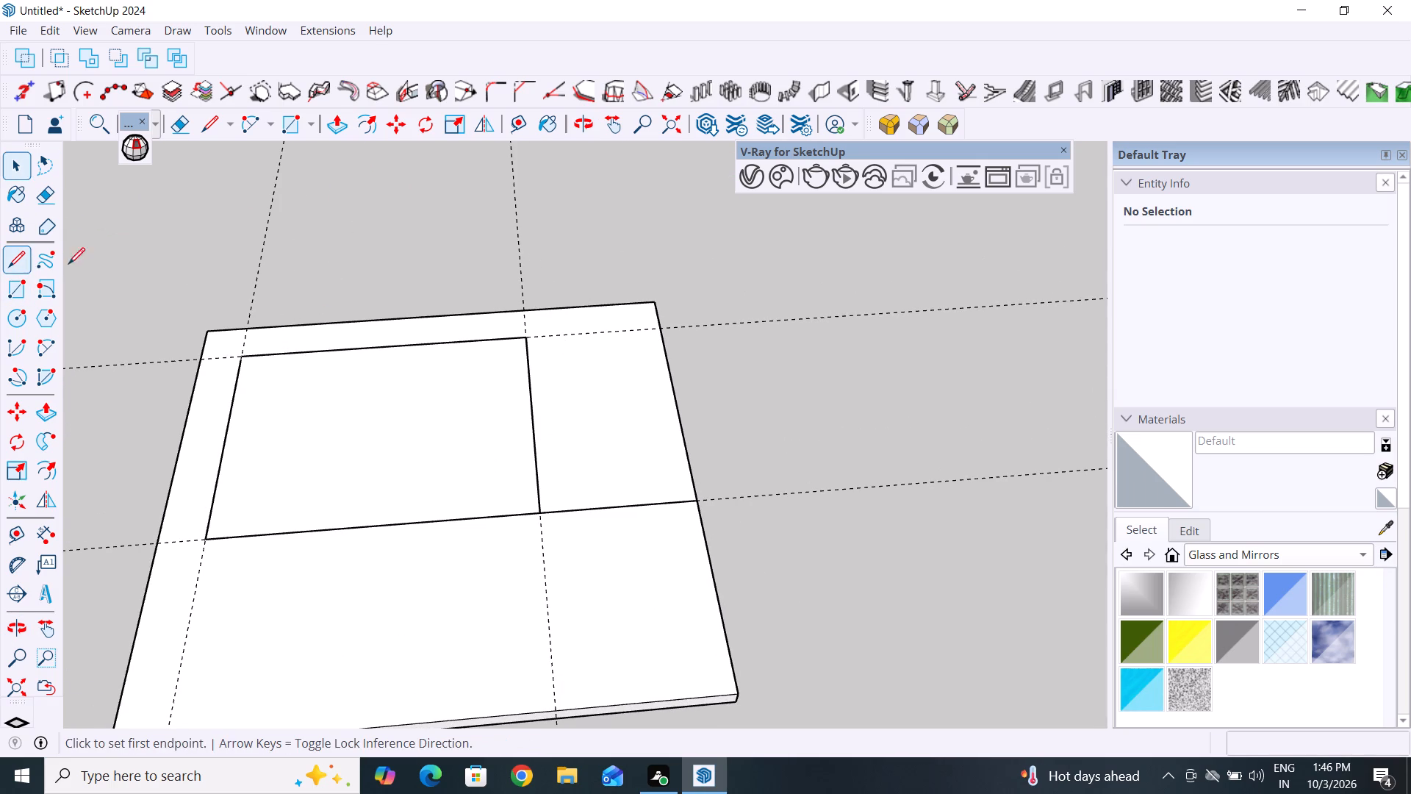
pyautogui.scroll(5, 529, 343)
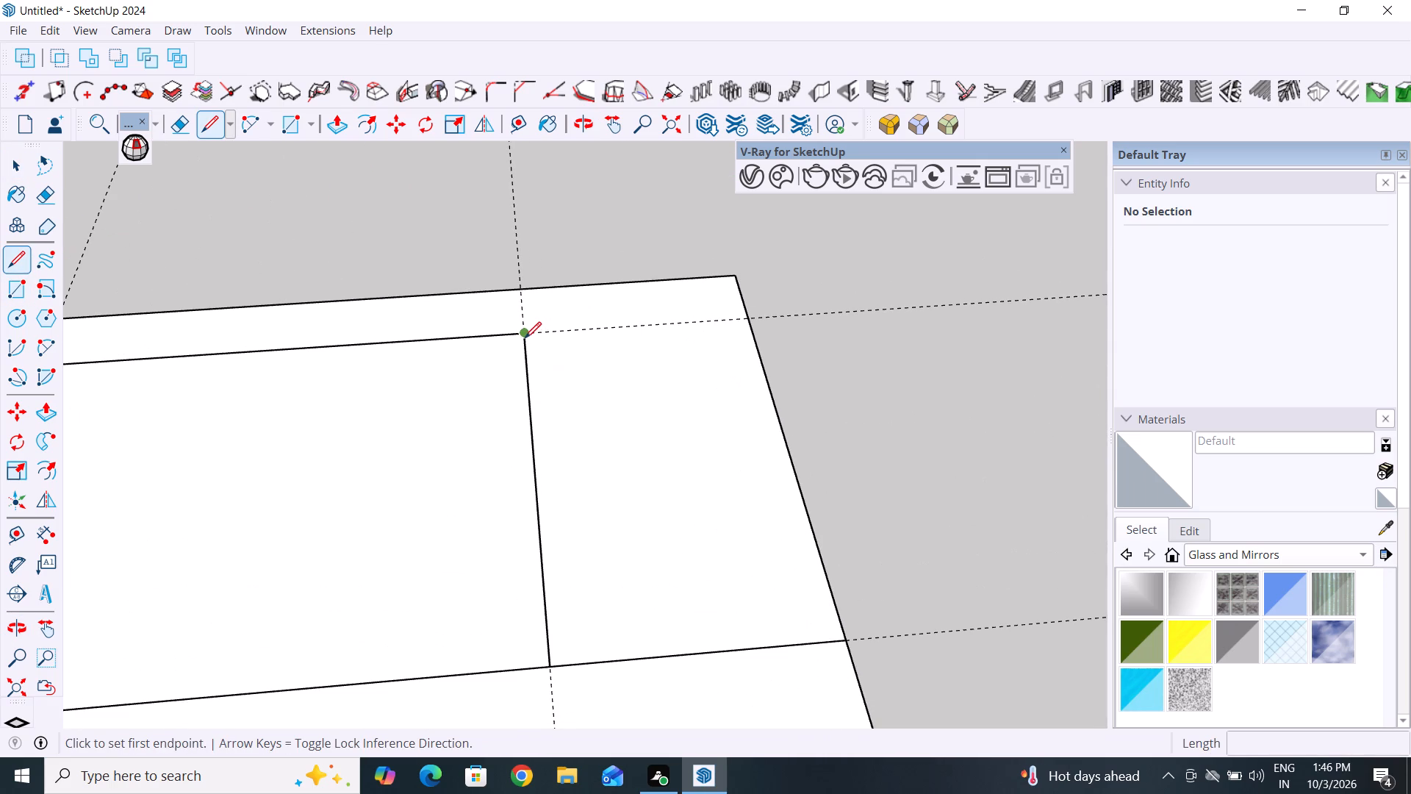
pyautogui.click(525, 335)
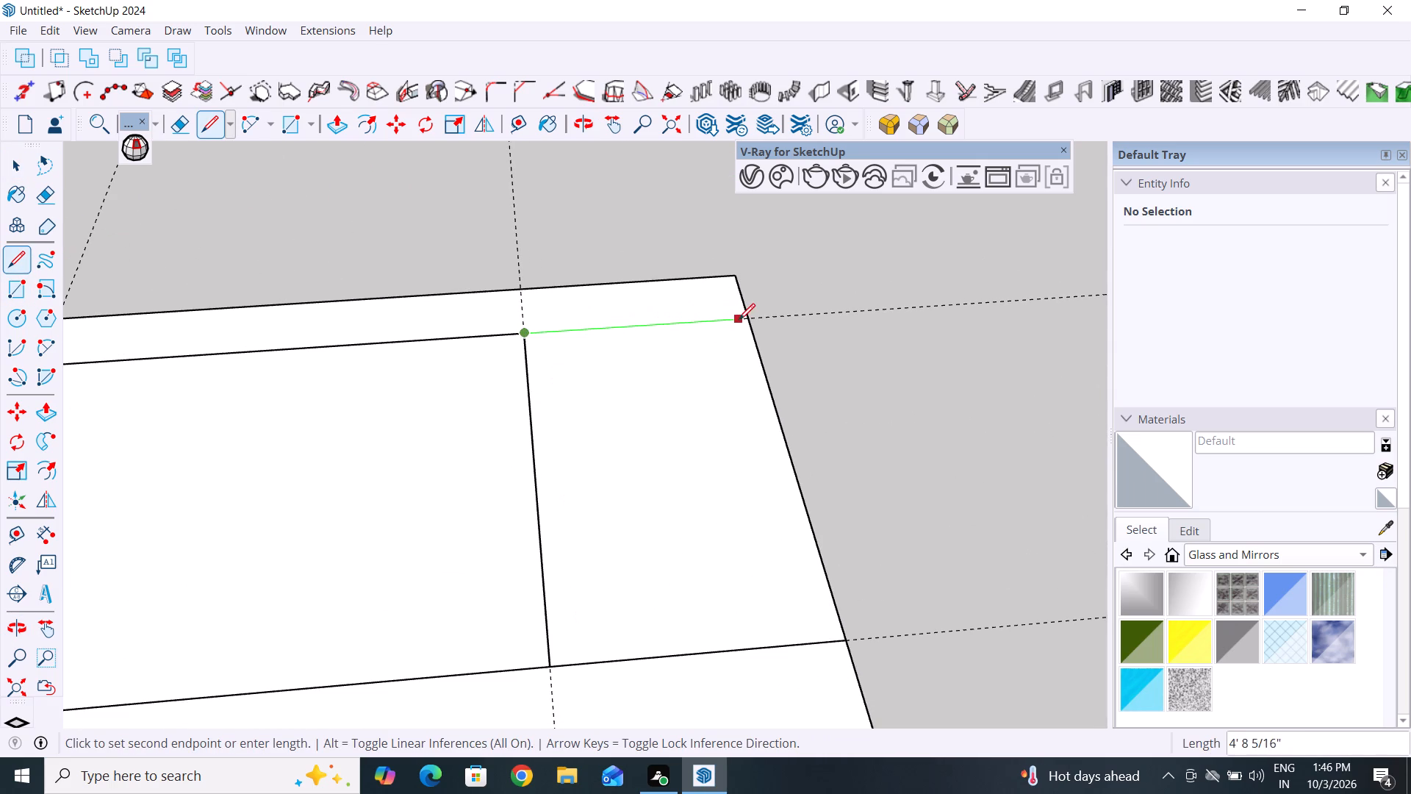
pyautogui.click(749, 321)
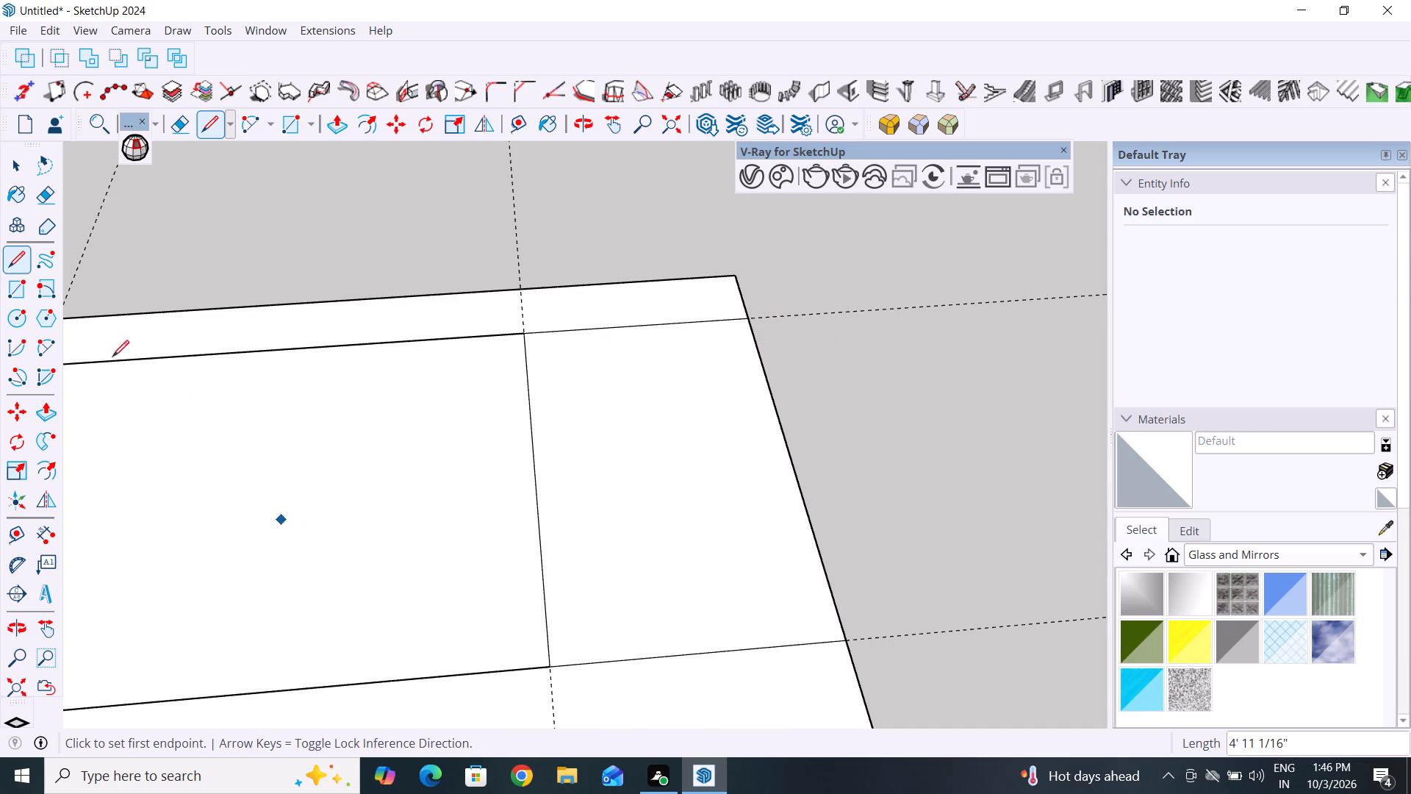
pyautogui.click(12, 164)
pyautogui.click(276, 245)
# Draw a two-point arc between the midpoints of the inner rectangle's short sides, bulging about 3' 9 3/4" to its long edge.
pyautogui.scroll(-5, 640, 337)
pyautogui.moveTo(676, 393); pyautogui.dragTo(435, 342, button='middle')
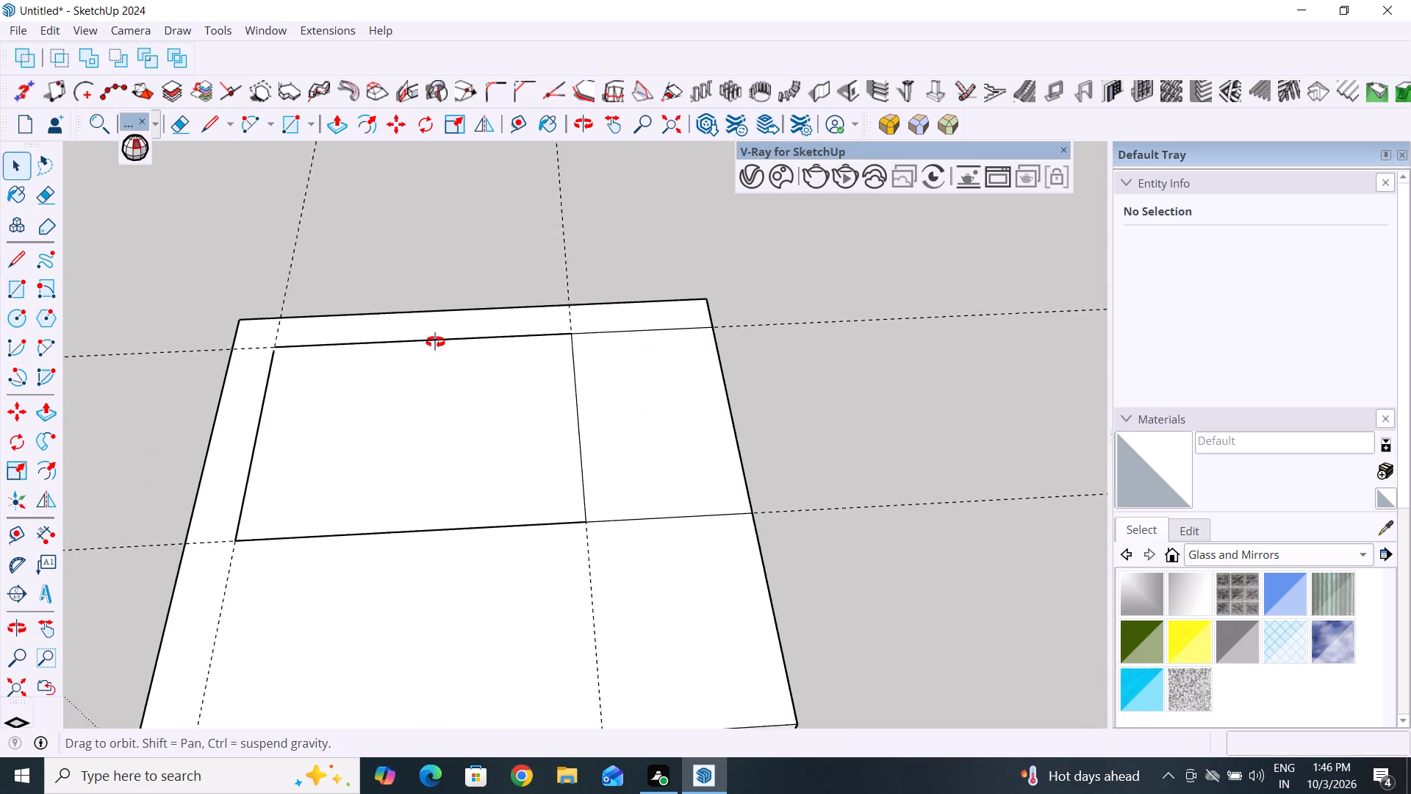
pyautogui.moveTo(435, 342); pyautogui.dragTo(409, 293, button='middle')
pyautogui.moveTo(559, 446); pyautogui.dragTo(638, 400, button='middle')
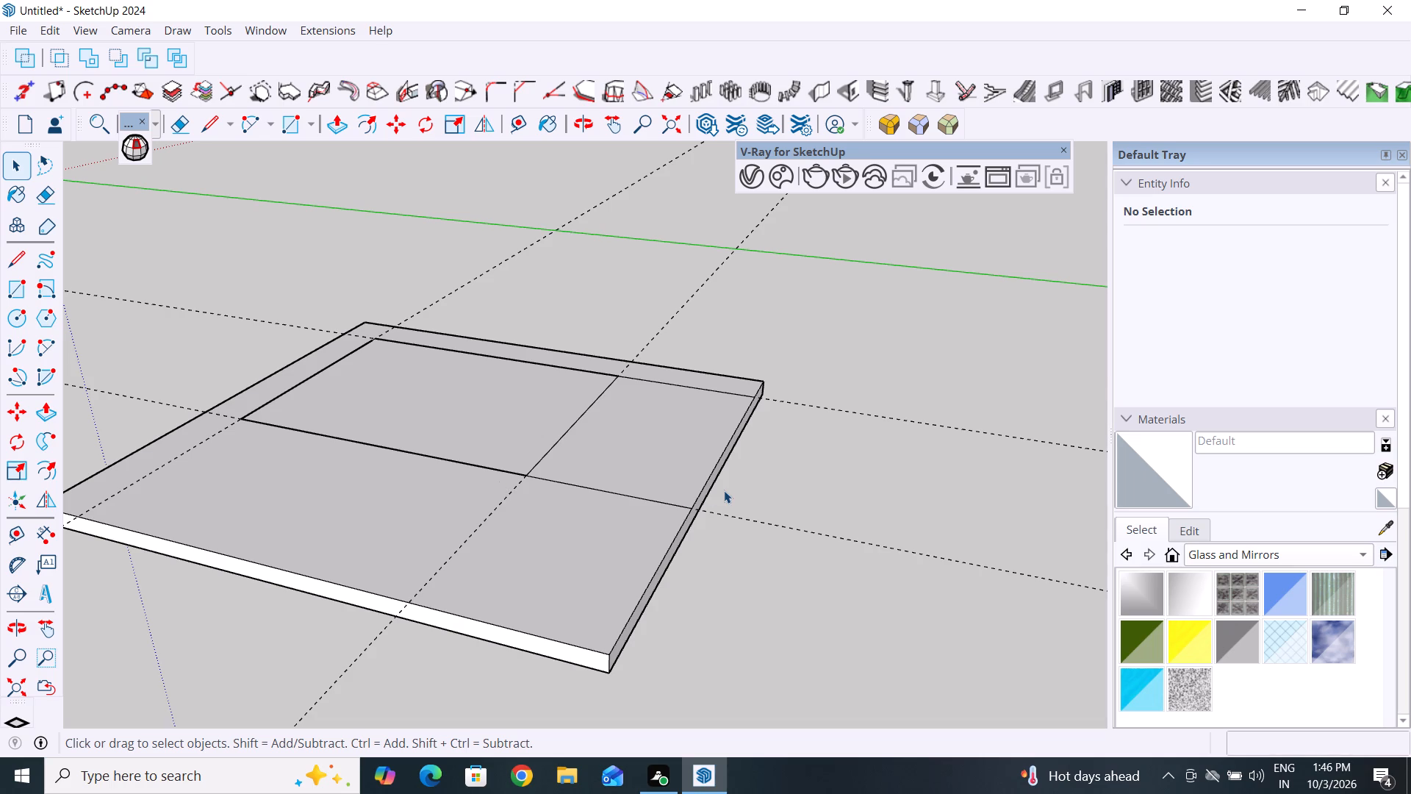
pyautogui.moveTo(446, 488); pyautogui.dragTo(626, 542, button='middle')
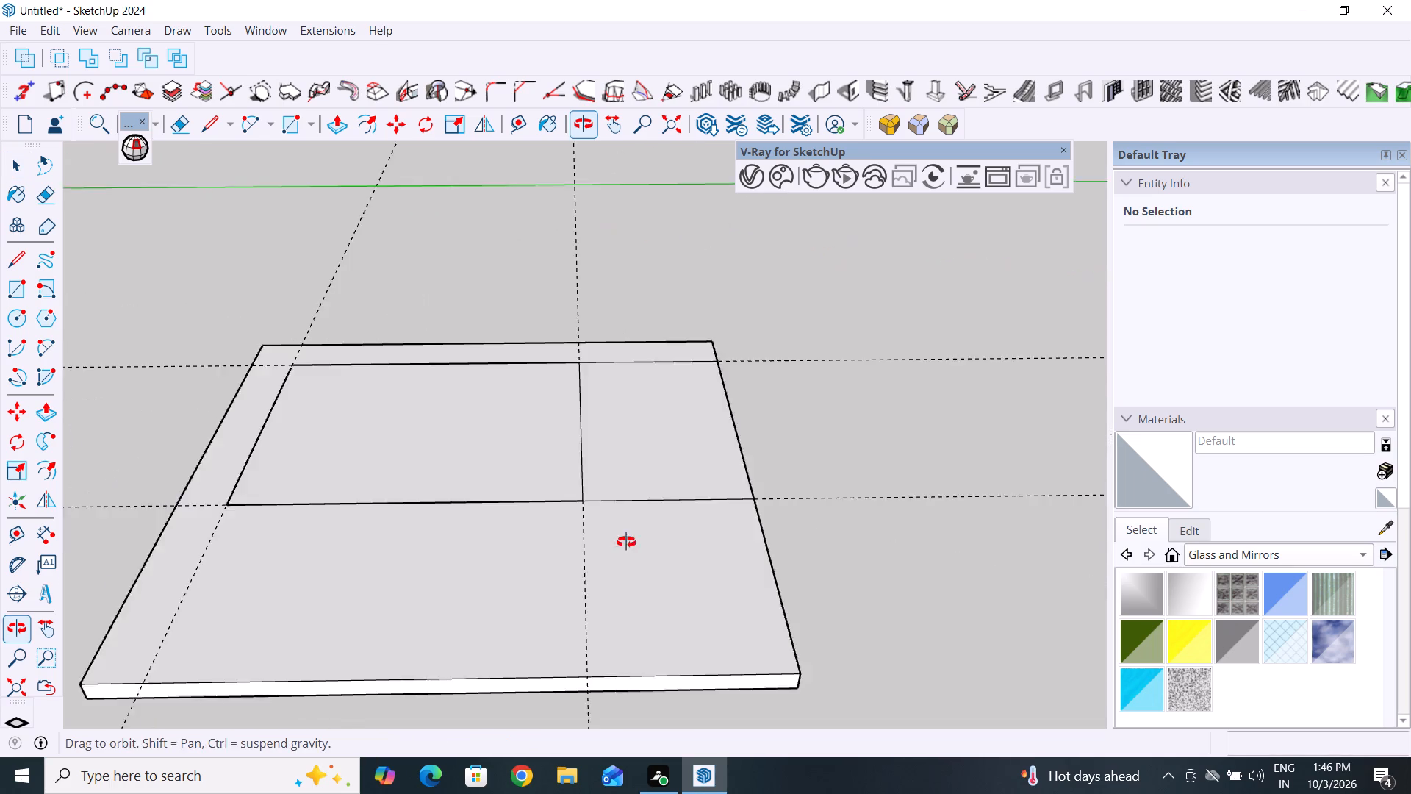
pyautogui.moveTo(626, 542); pyautogui.dragTo(640, 537, button='middle')
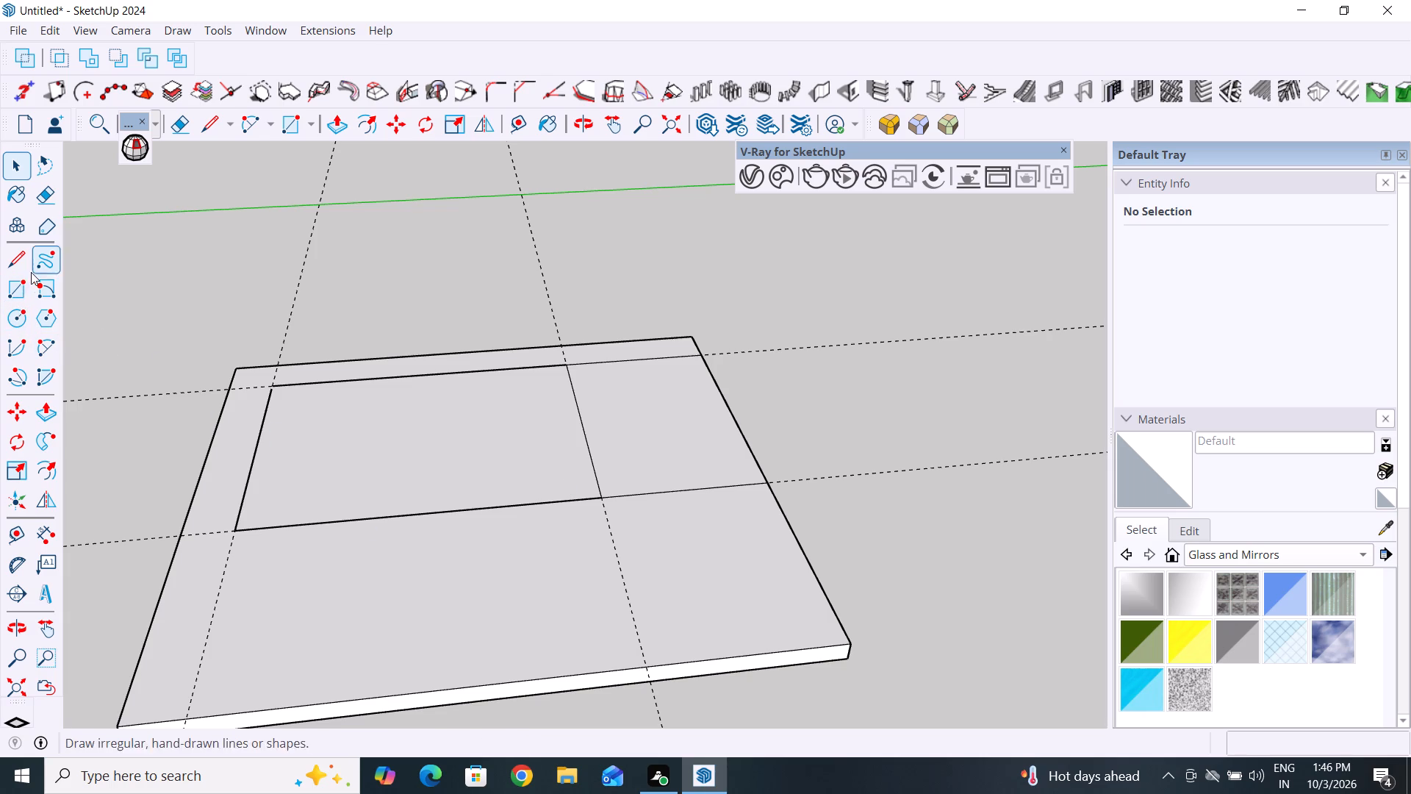
pyautogui.click(35, 354)
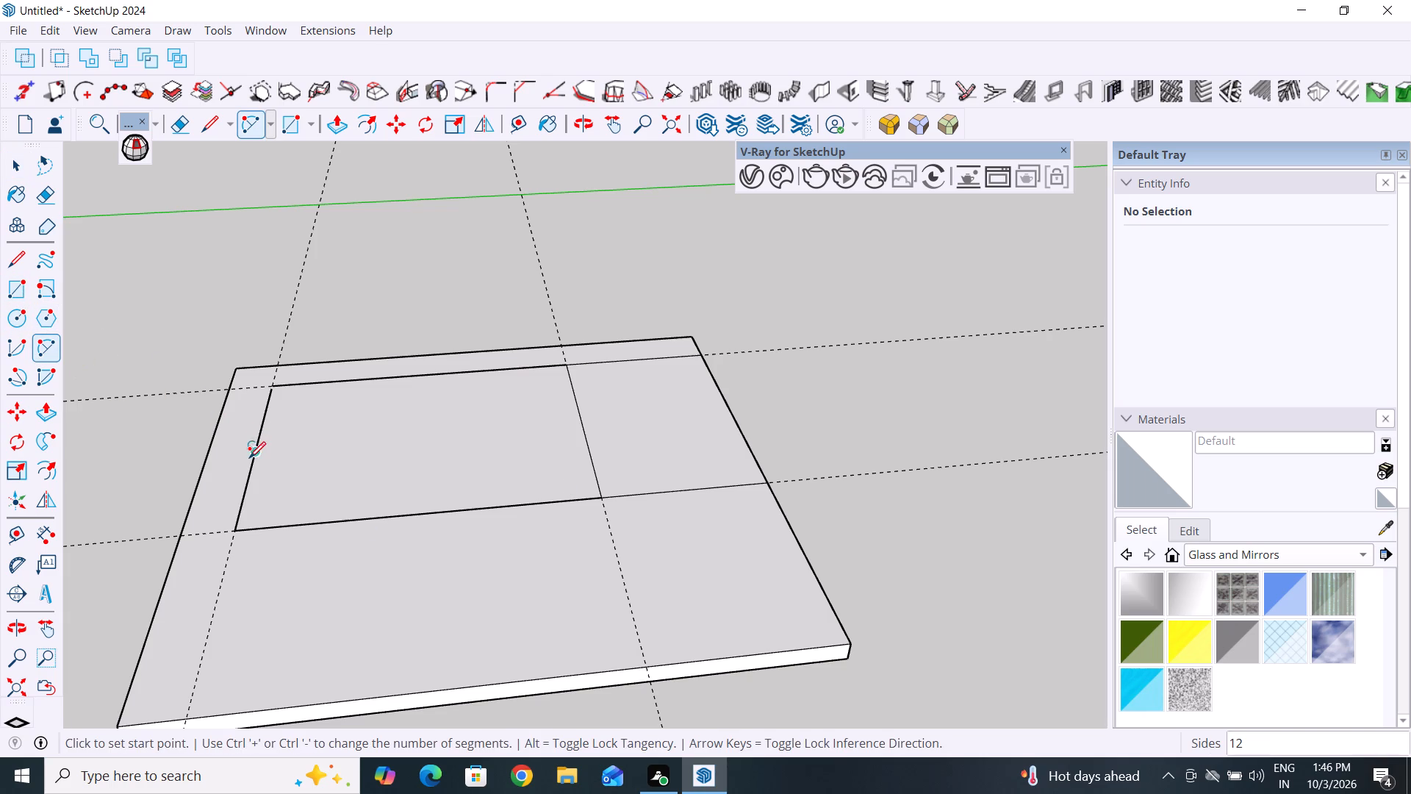
pyautogui.click(259, 453)
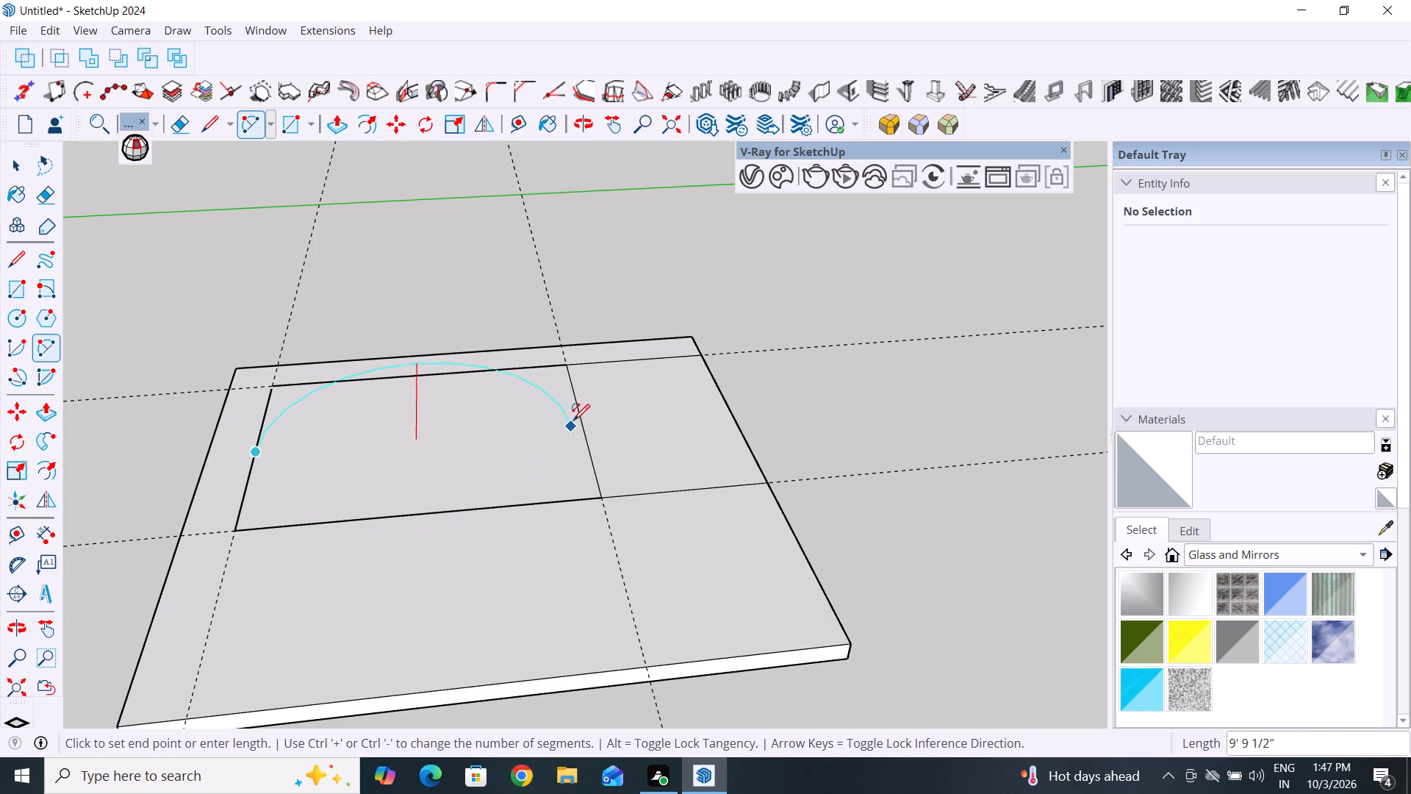
pyautogui.click(588, 429)
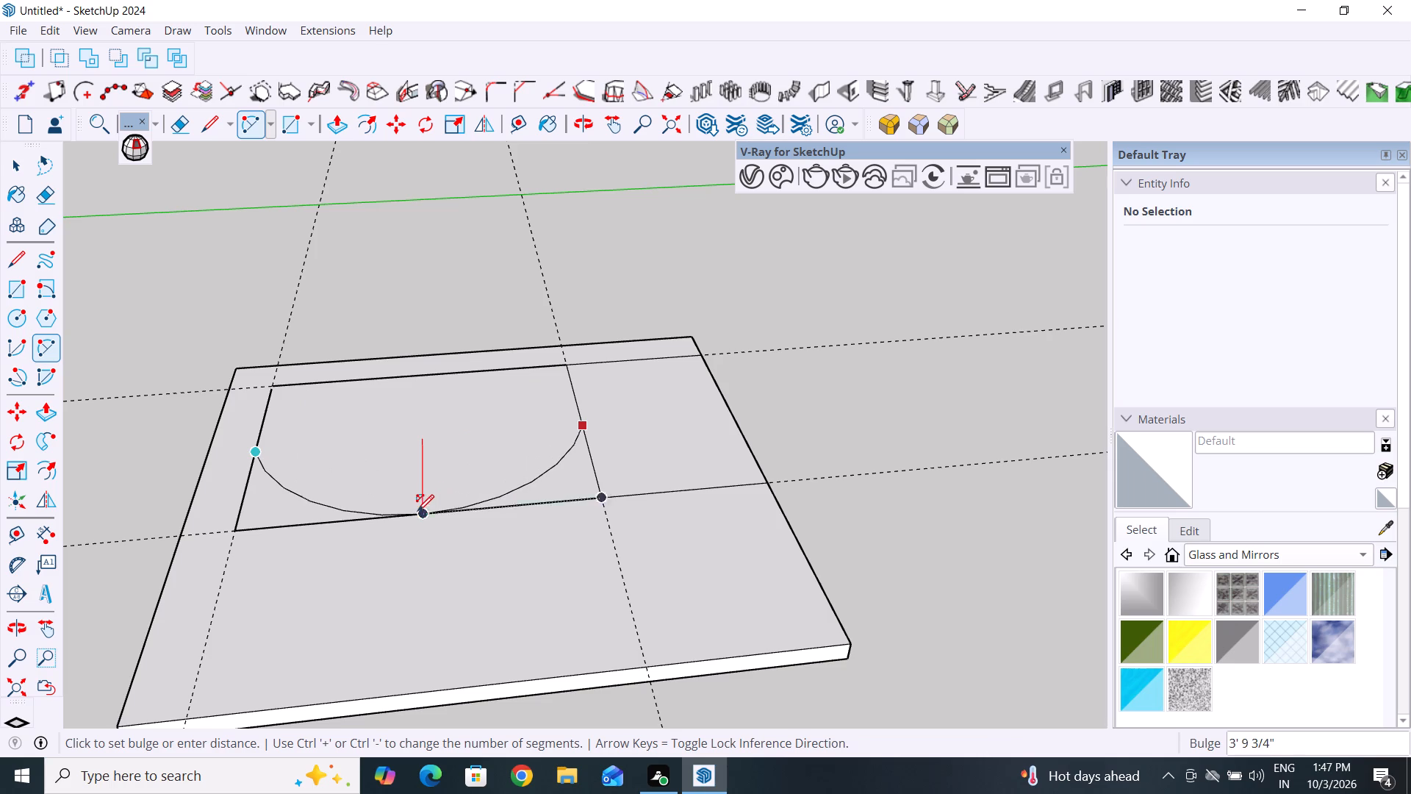
pyautogui.click(414, 514)
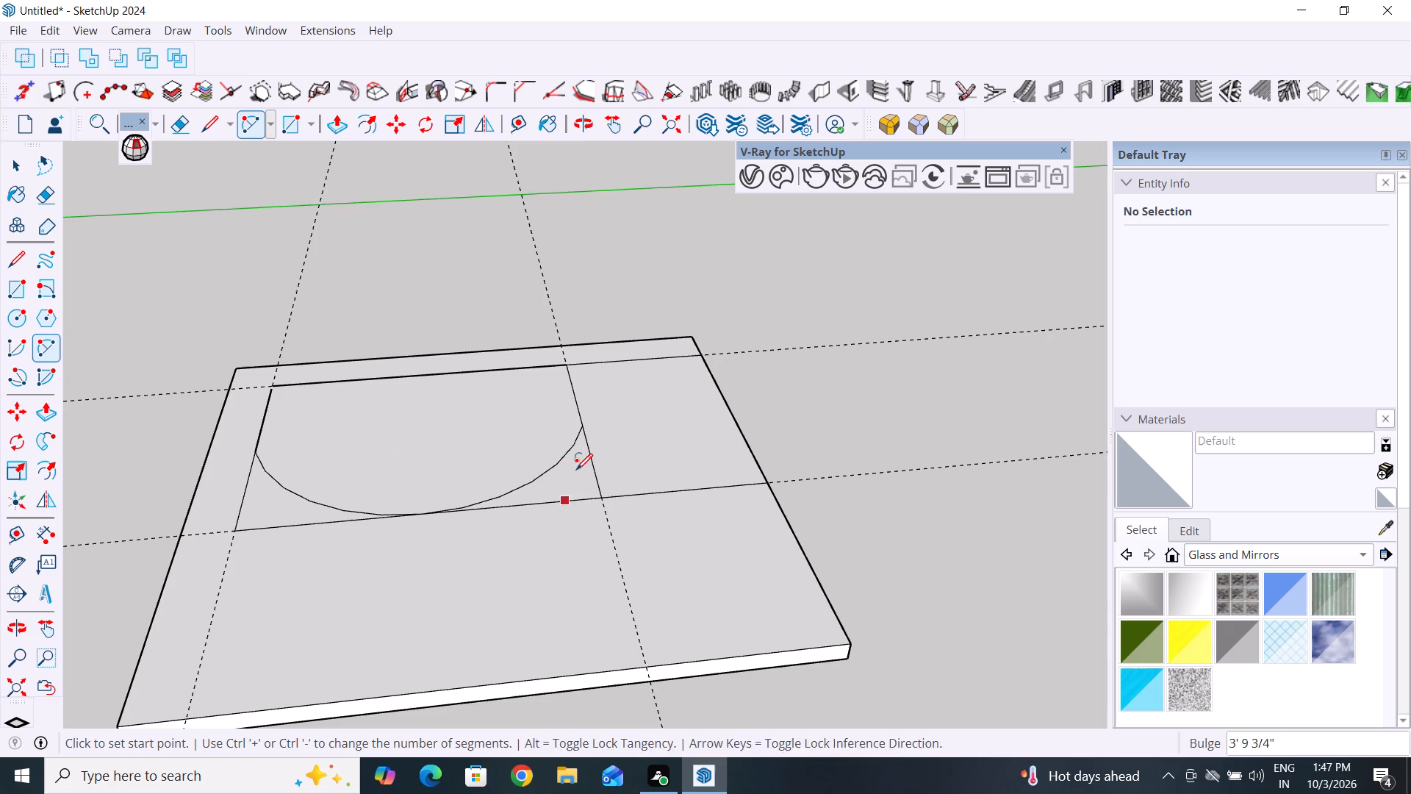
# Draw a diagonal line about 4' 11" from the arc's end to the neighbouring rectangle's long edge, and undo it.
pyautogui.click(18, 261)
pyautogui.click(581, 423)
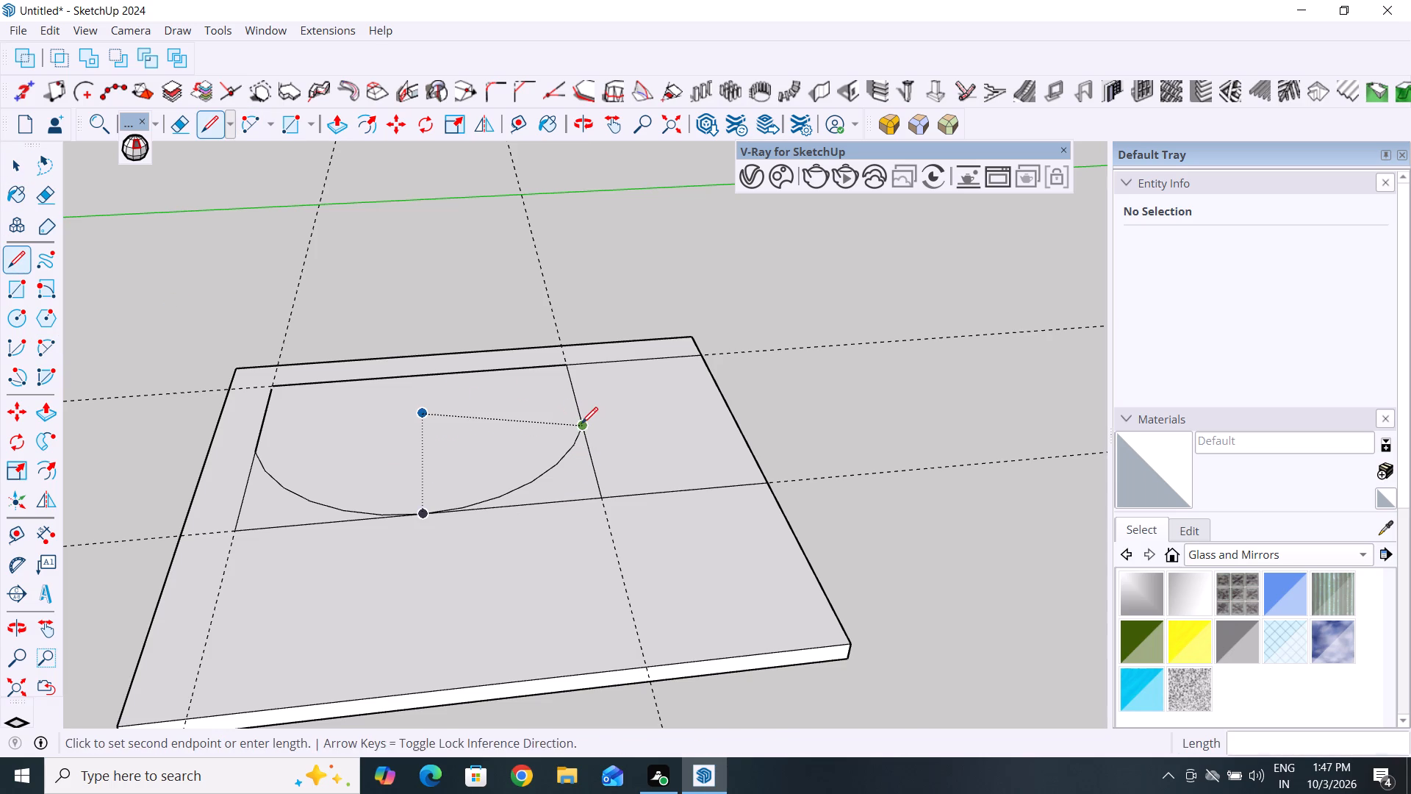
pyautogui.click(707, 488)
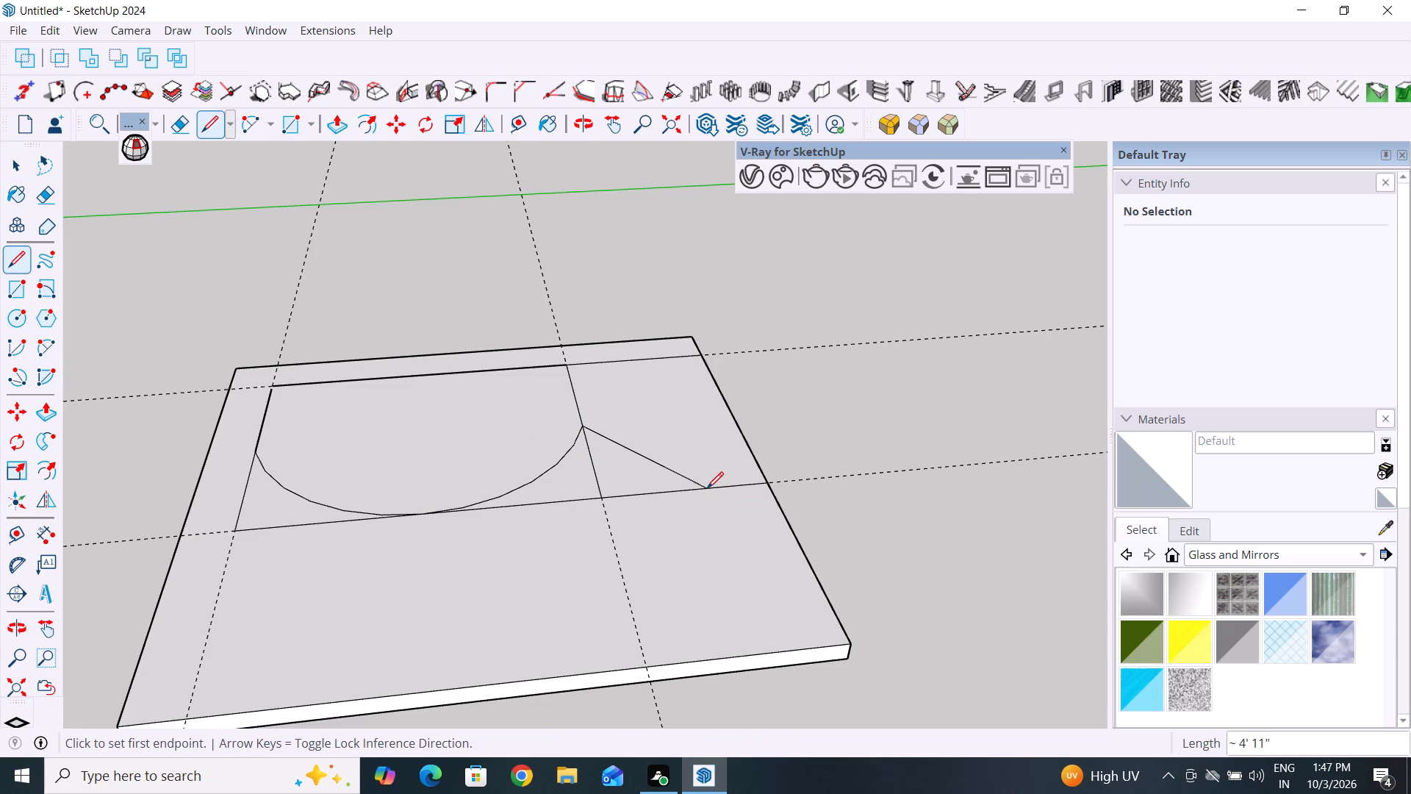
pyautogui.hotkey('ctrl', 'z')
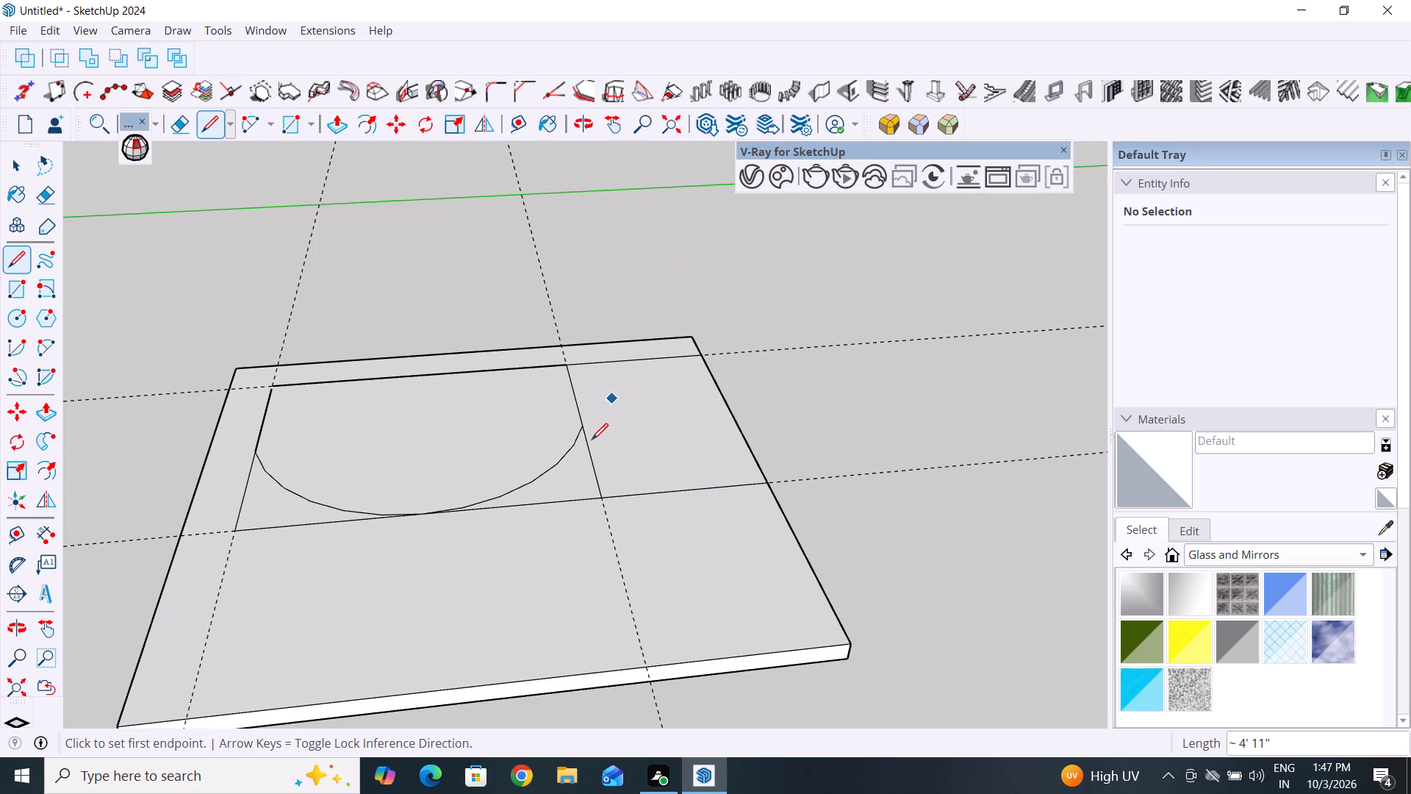
# Draw a diagonal line about 4' 8 1/8" from the arc's end to the neighbouring rectangle's long edge.
pyautogui.click(583, 431)
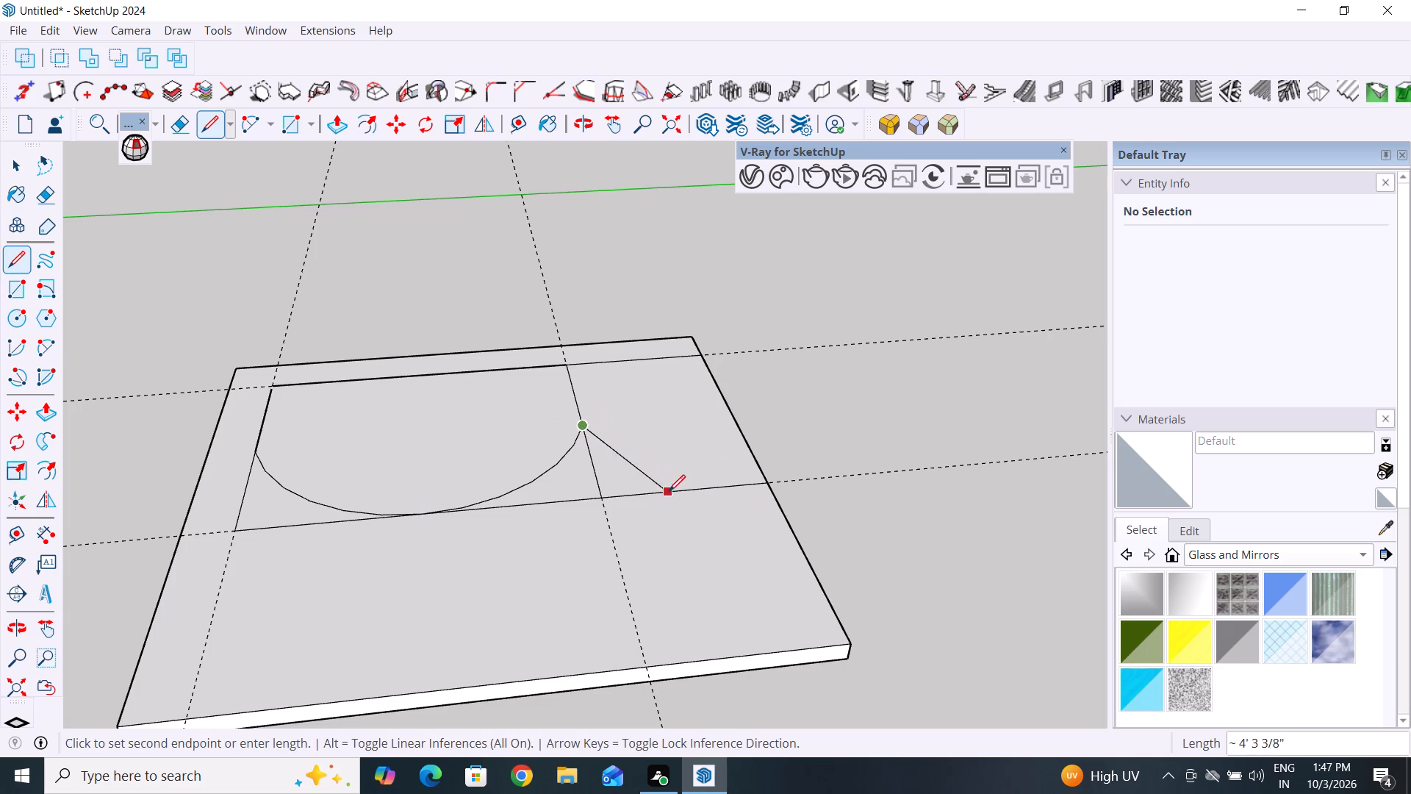
pyautogui.click(691, 493)
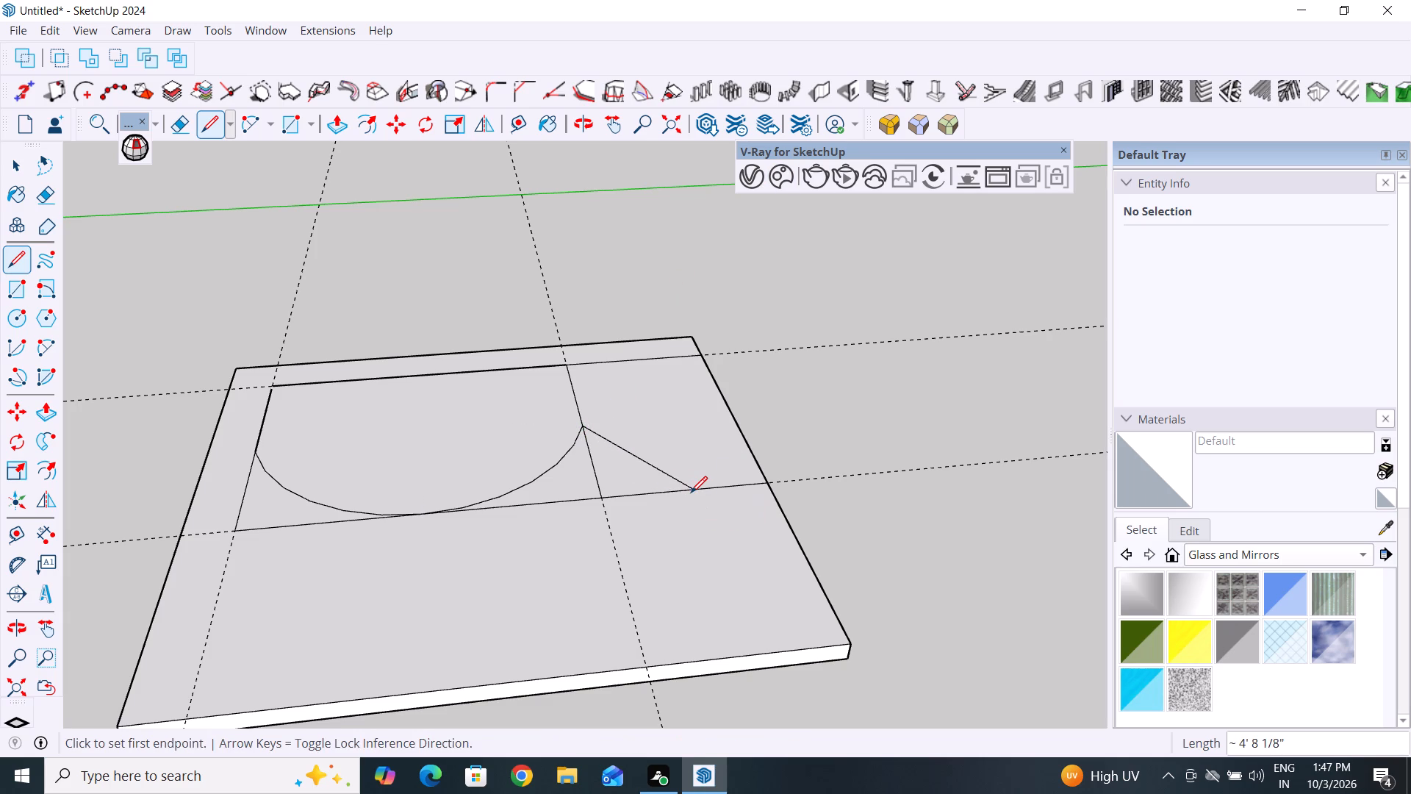
pyautogui.press('Escape')
pyautogui.press('space')
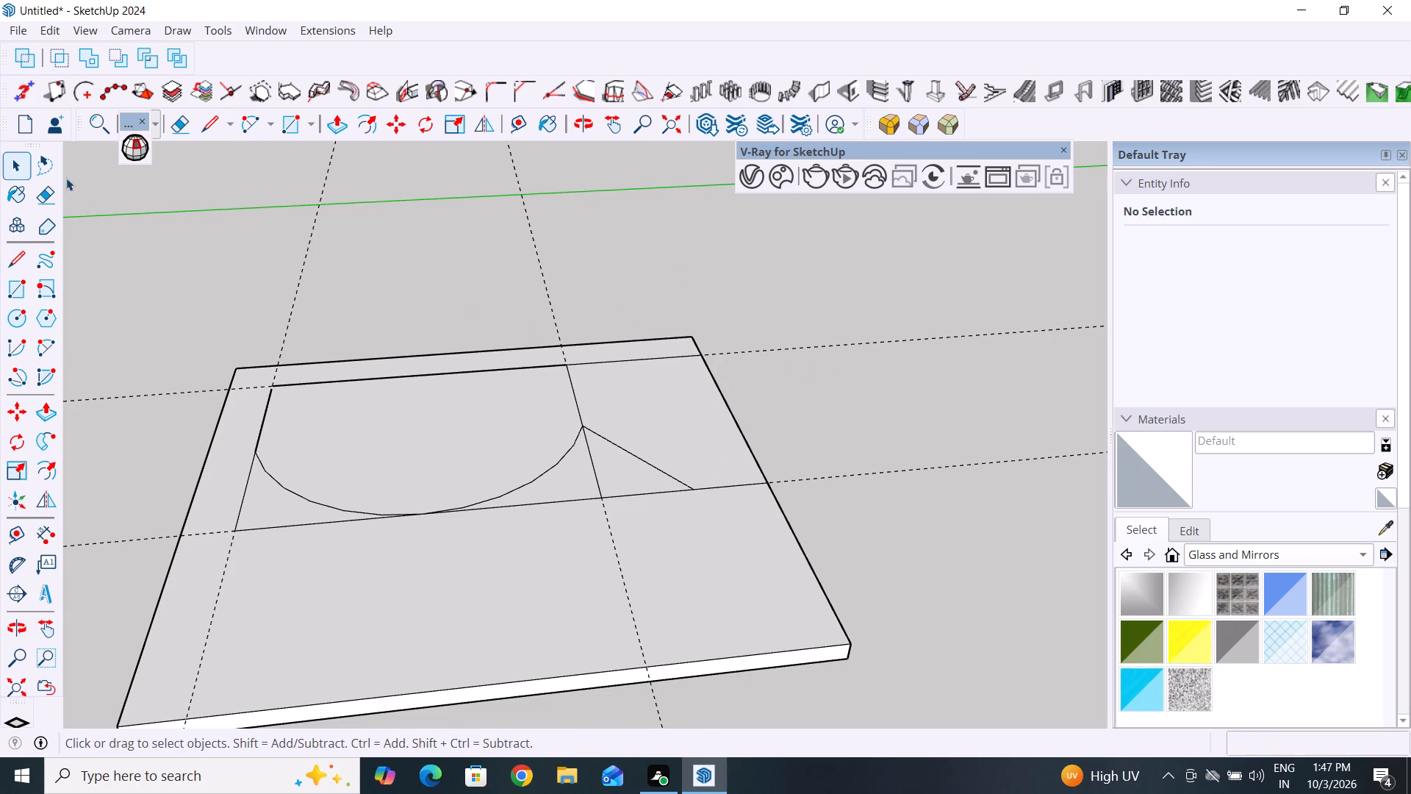
# Delete all guides from the model.
pyautogui.click(44, 40)
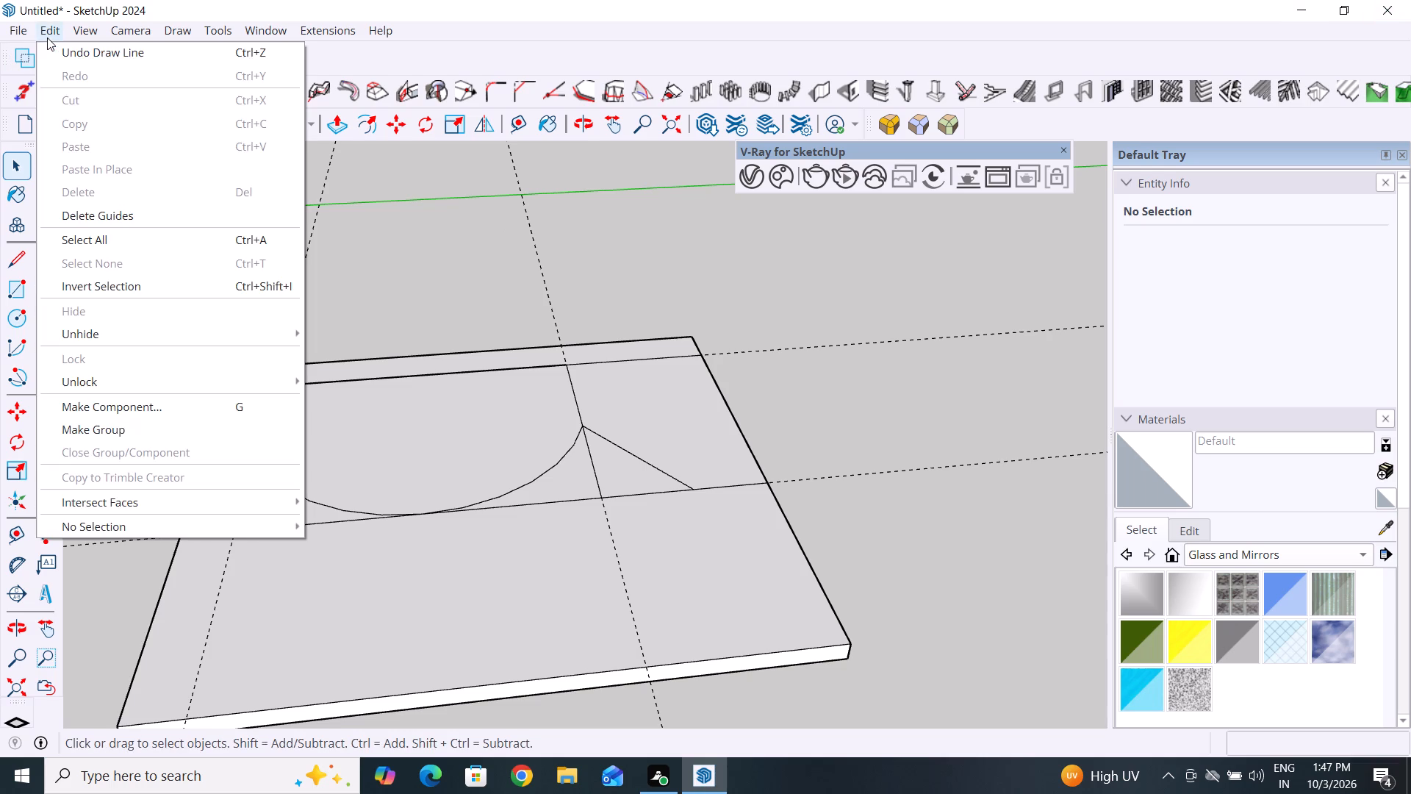
pyautogui.click(47, 28)
pyautogui.click(47, 28)
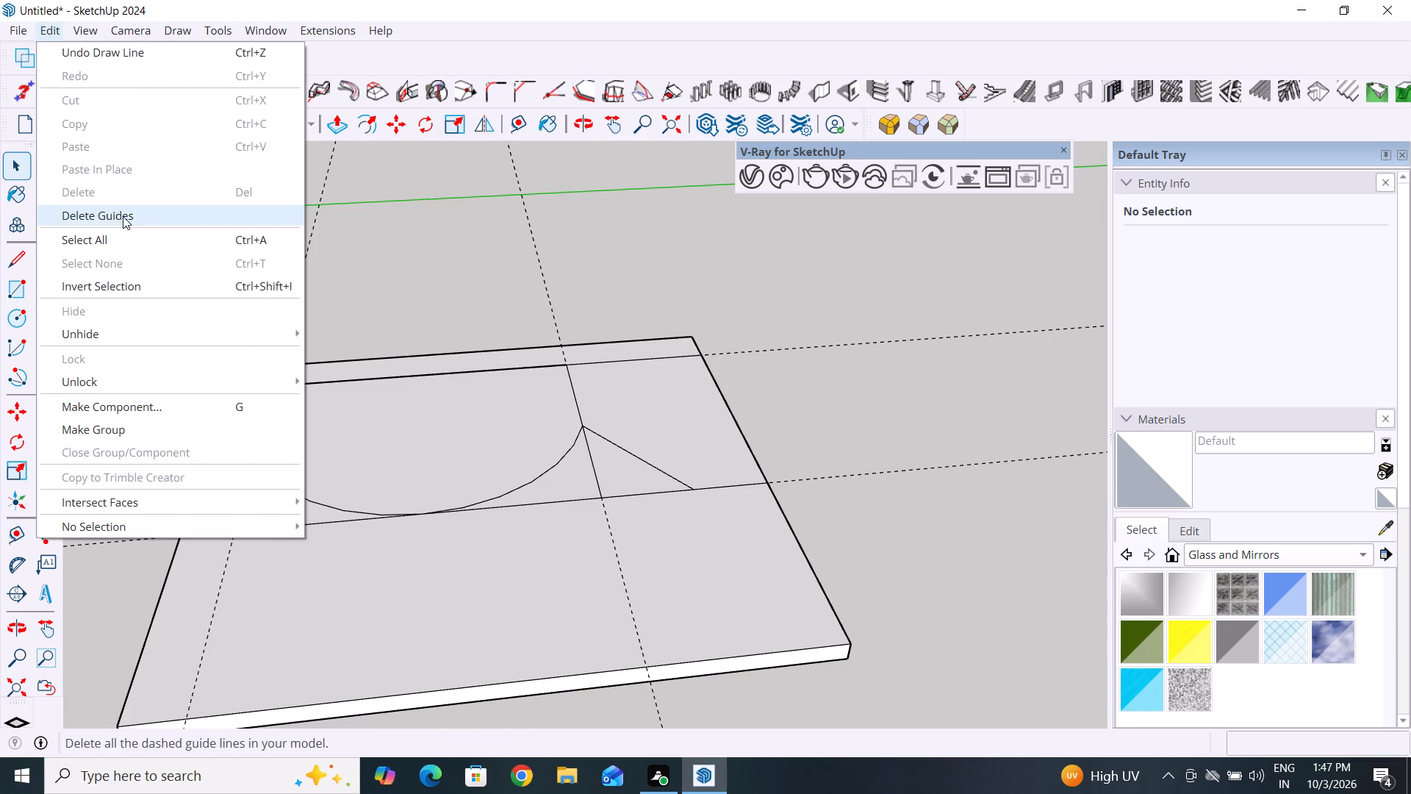
pyautogui.click(123, 216)
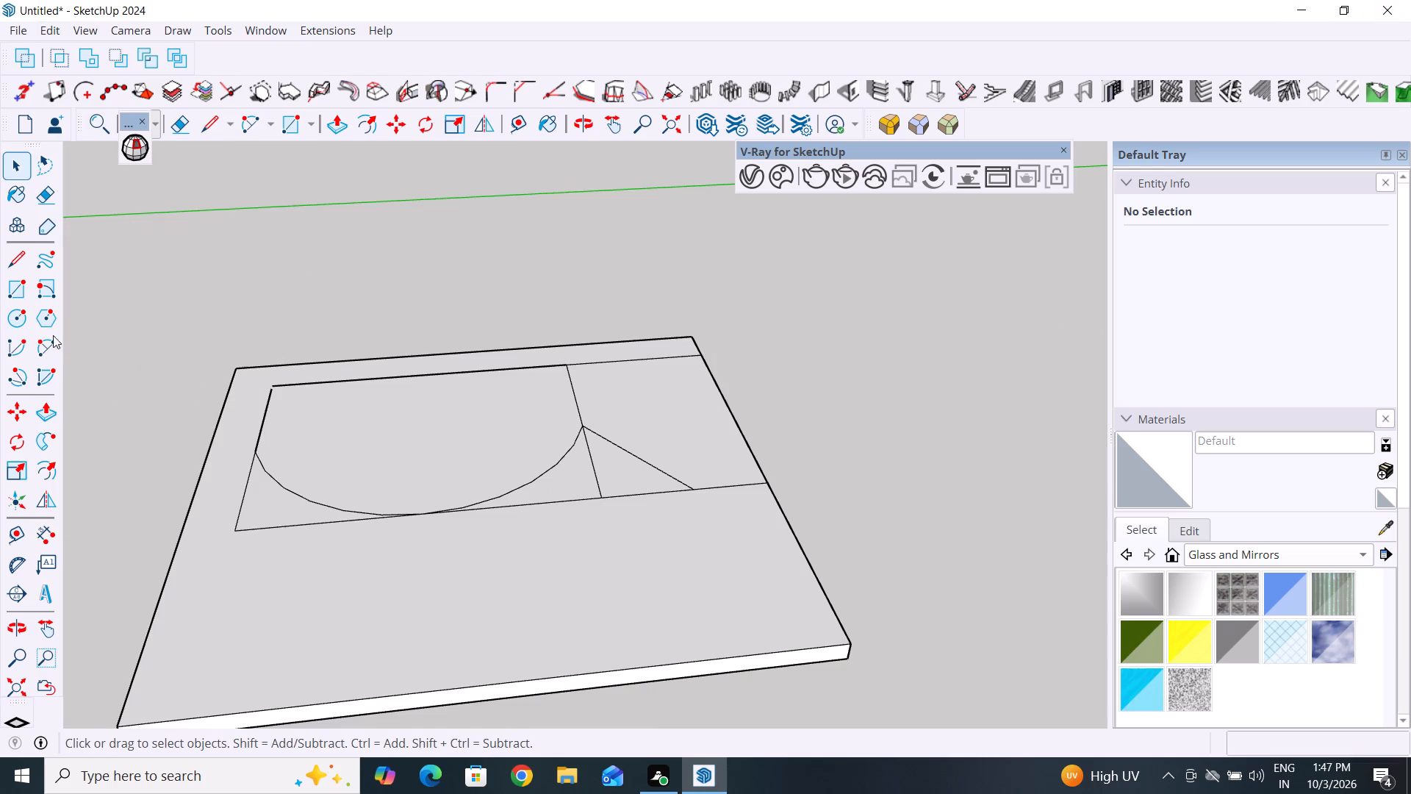
# Erase the leftover inner rectangle edges outside the arc and the diagonal line, at both rectangle corners.
pyautogui.click(187, 115)
pyautogui.moveTo(646, 498); pyautogui.dragTo(644, 498)
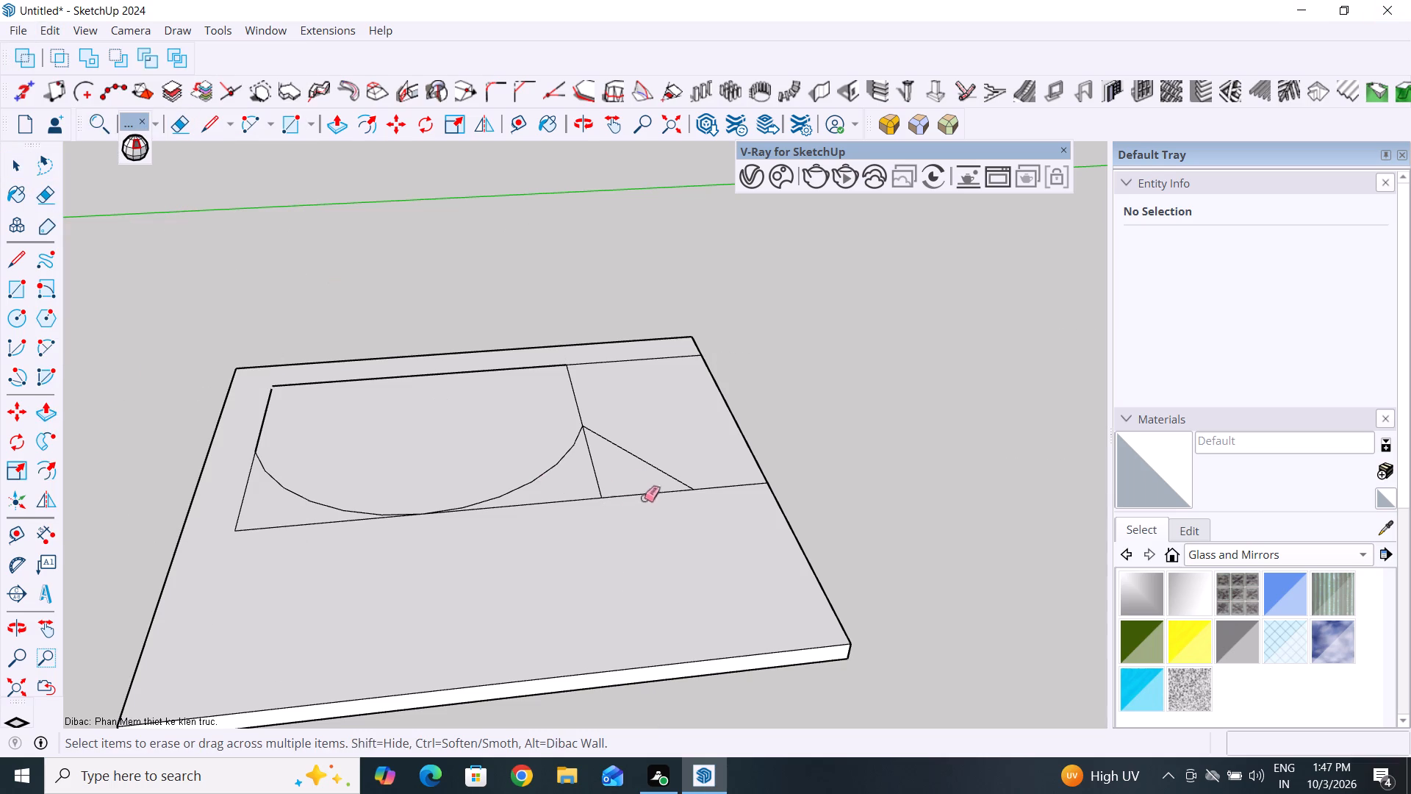
pyautogui.moveTo(644, 498); pyautogui.dragTo(558, 524)
pyautogui.moveTo(606, 469); pyautogui.dragTo(572, 523)
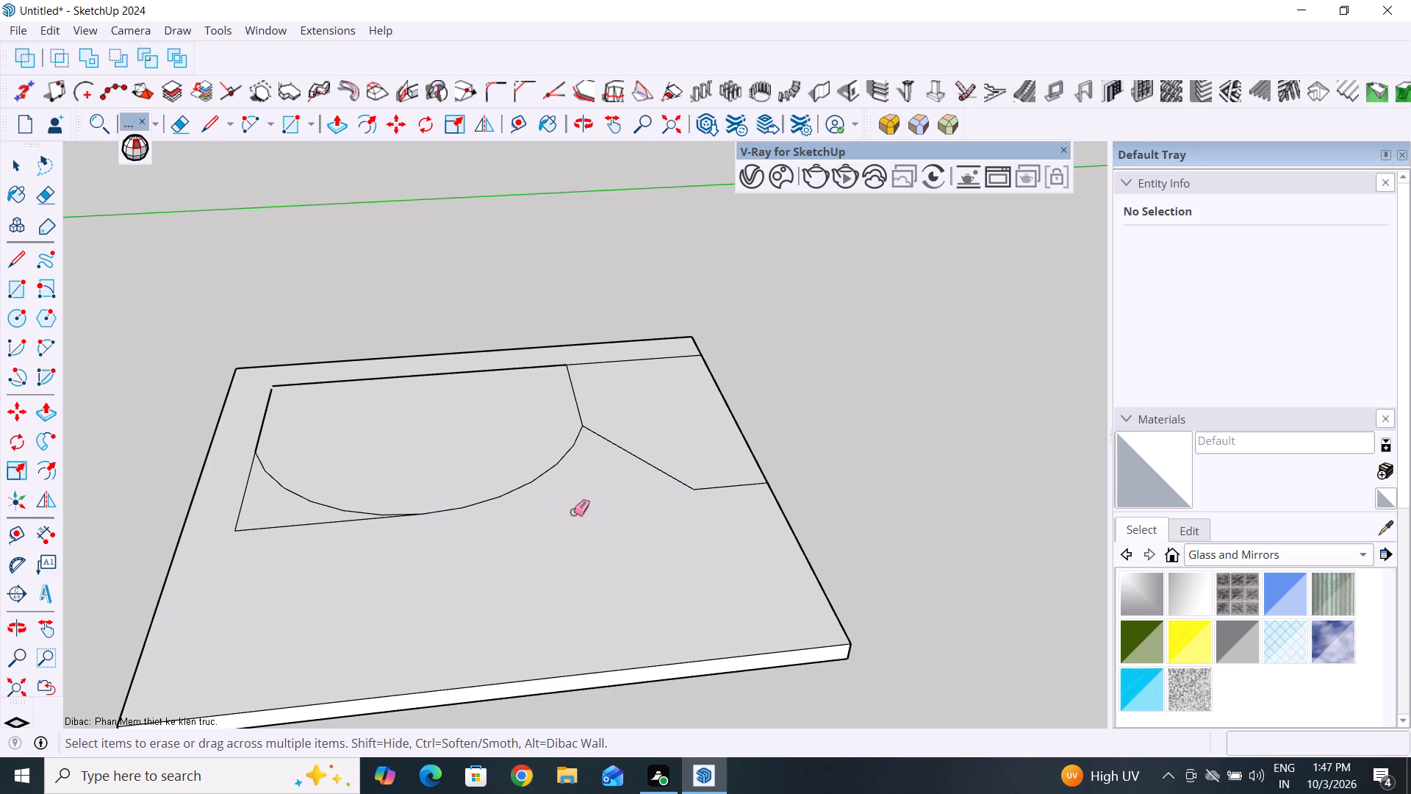
pyautogui.moveTo(237, 479); pyautogui.dragTo(321, 532)
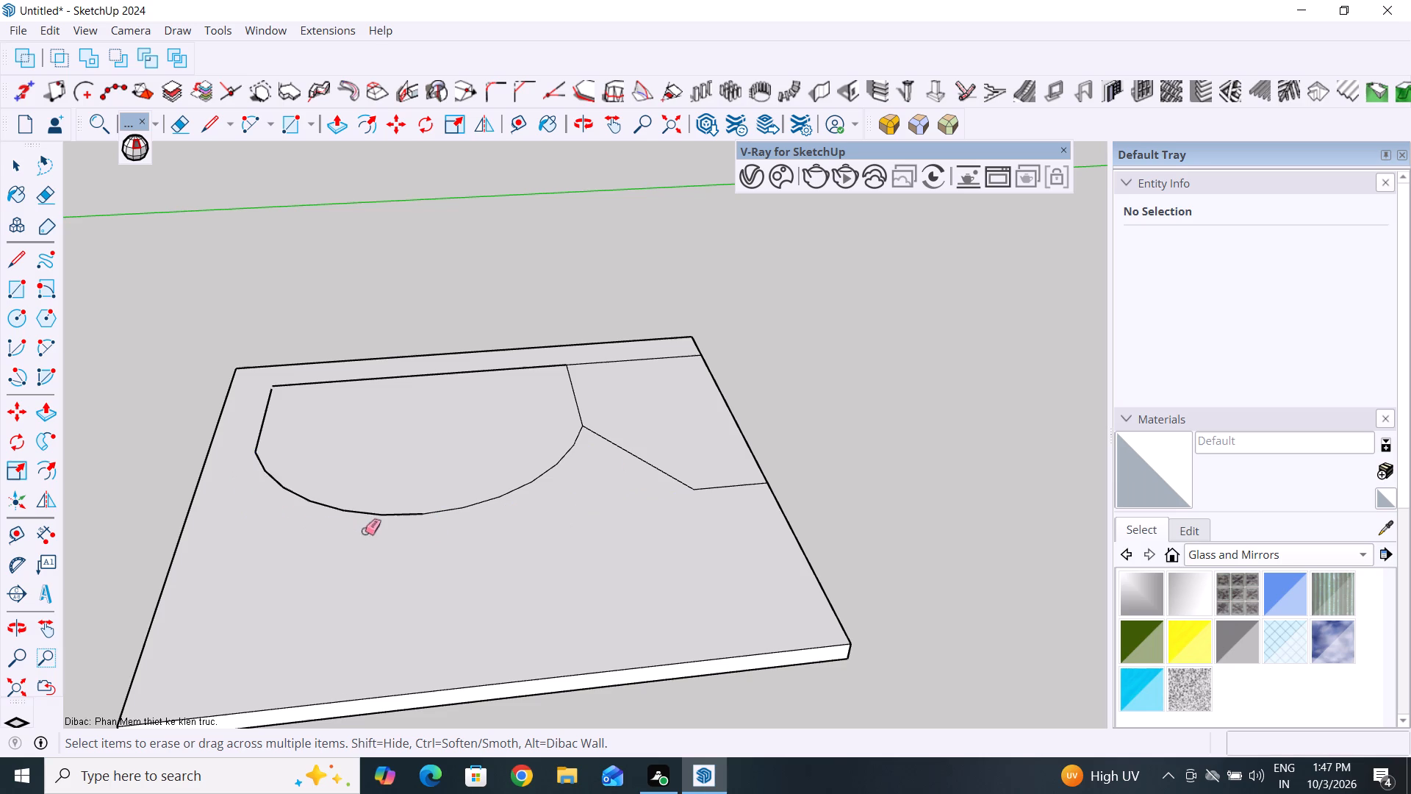
# Close the gap at the curved outline's open corner with a line about 4 9/16" long.
pyautogui.scroll(-3, 365, 531)
pyautogui.moveTo(405, 554); pyautogui.dragTo(653, 529, button='middle')
pyautogui.scroll(2, 653, 492)
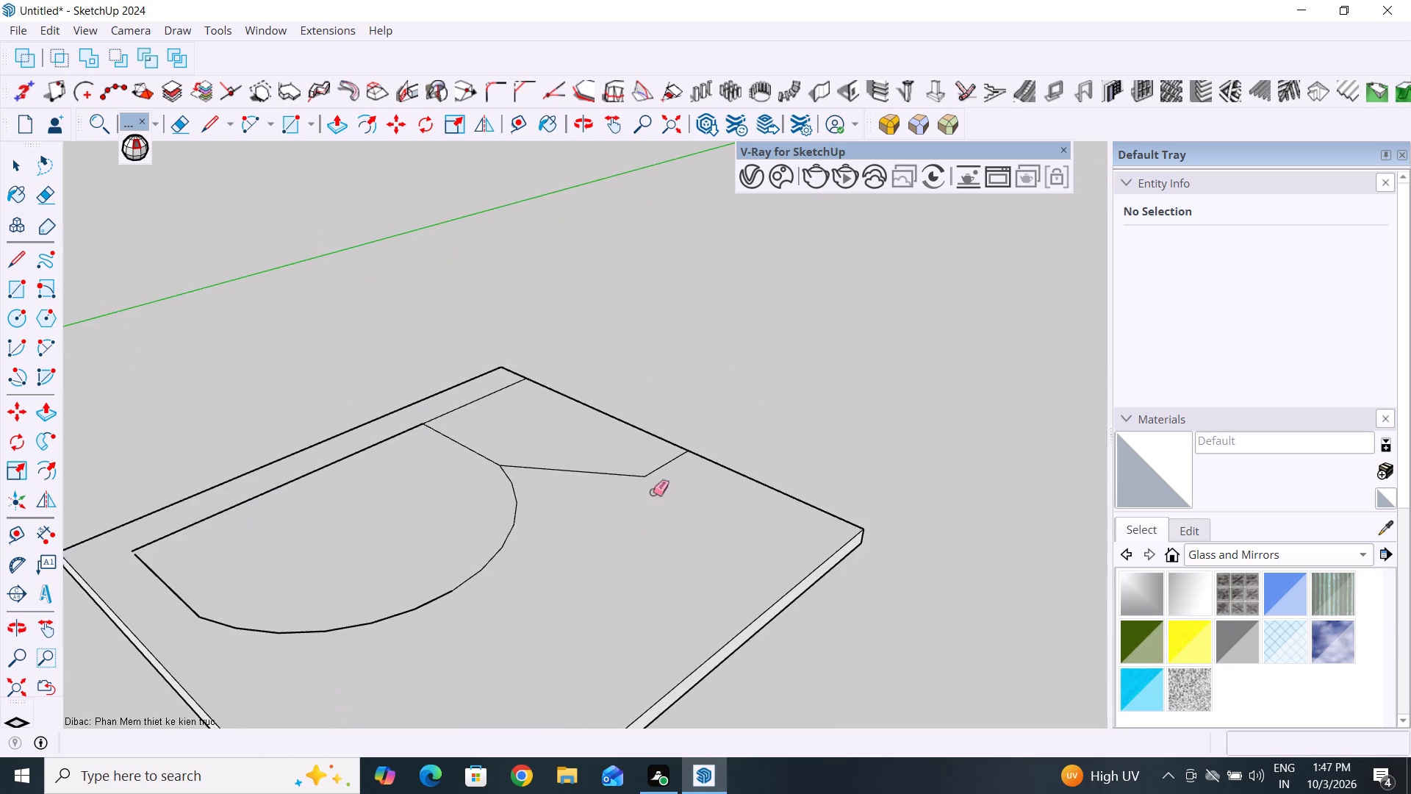
pyautogui.moveTo(630, 518); pyautogui.dragTo(596, 550, button='middle')
pyautogui.click(20, 178)
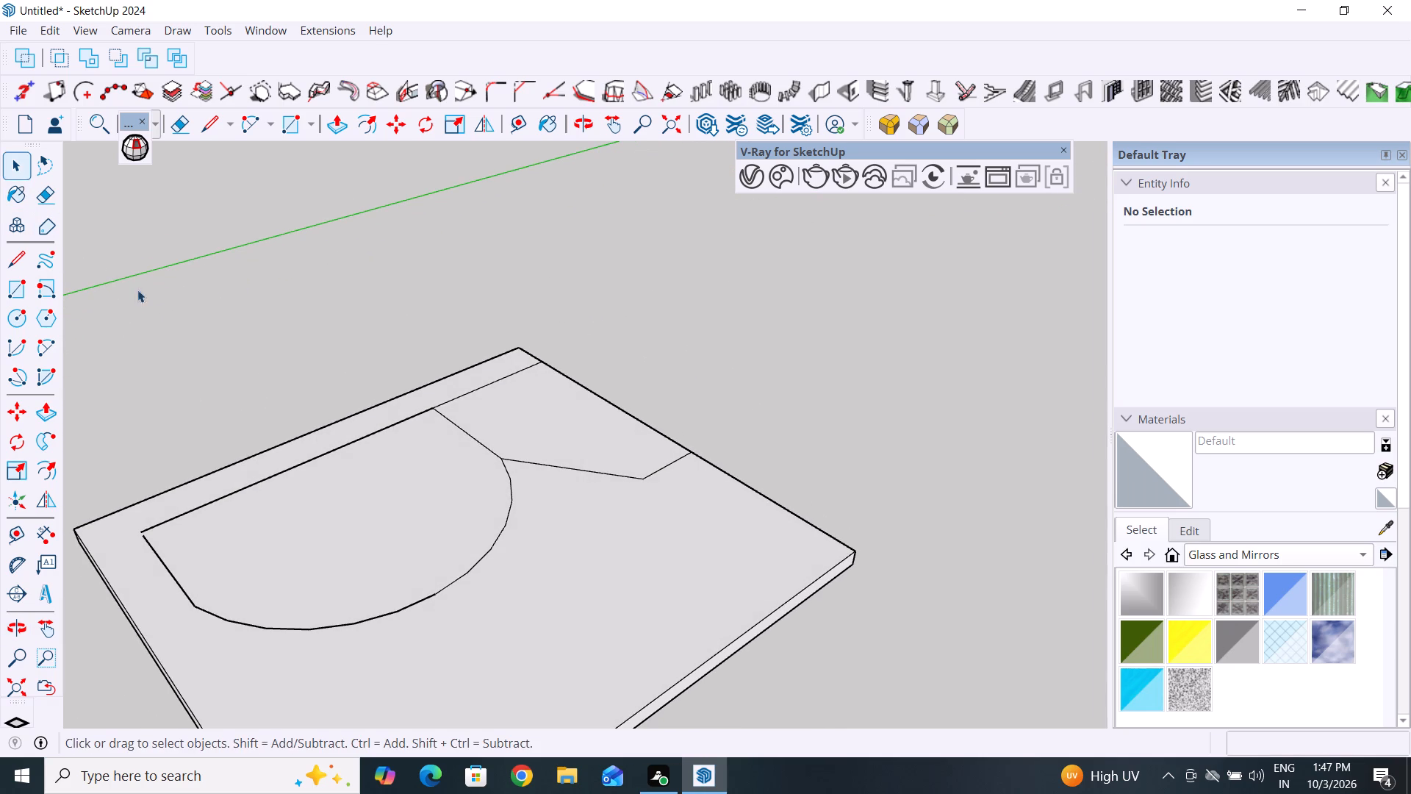
pyautogui.click(137, 290)
pyautogui.scroll(3, 171, 556)
pyautogui.scroll(3, 109, 534)
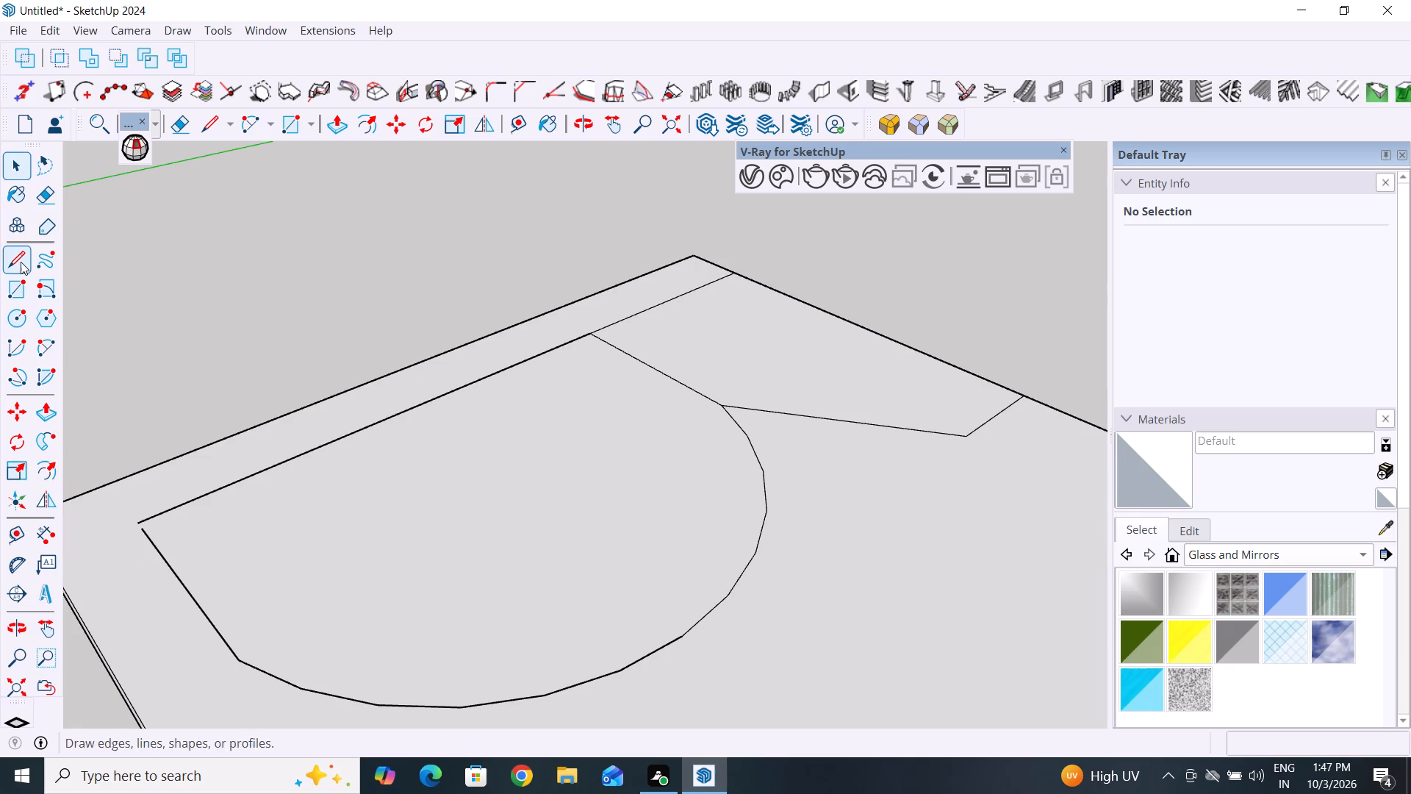
pyautogui.click(21, 262)
pyautogui.scroll(5, 134, 559)
pyautogui.click(148, 512)
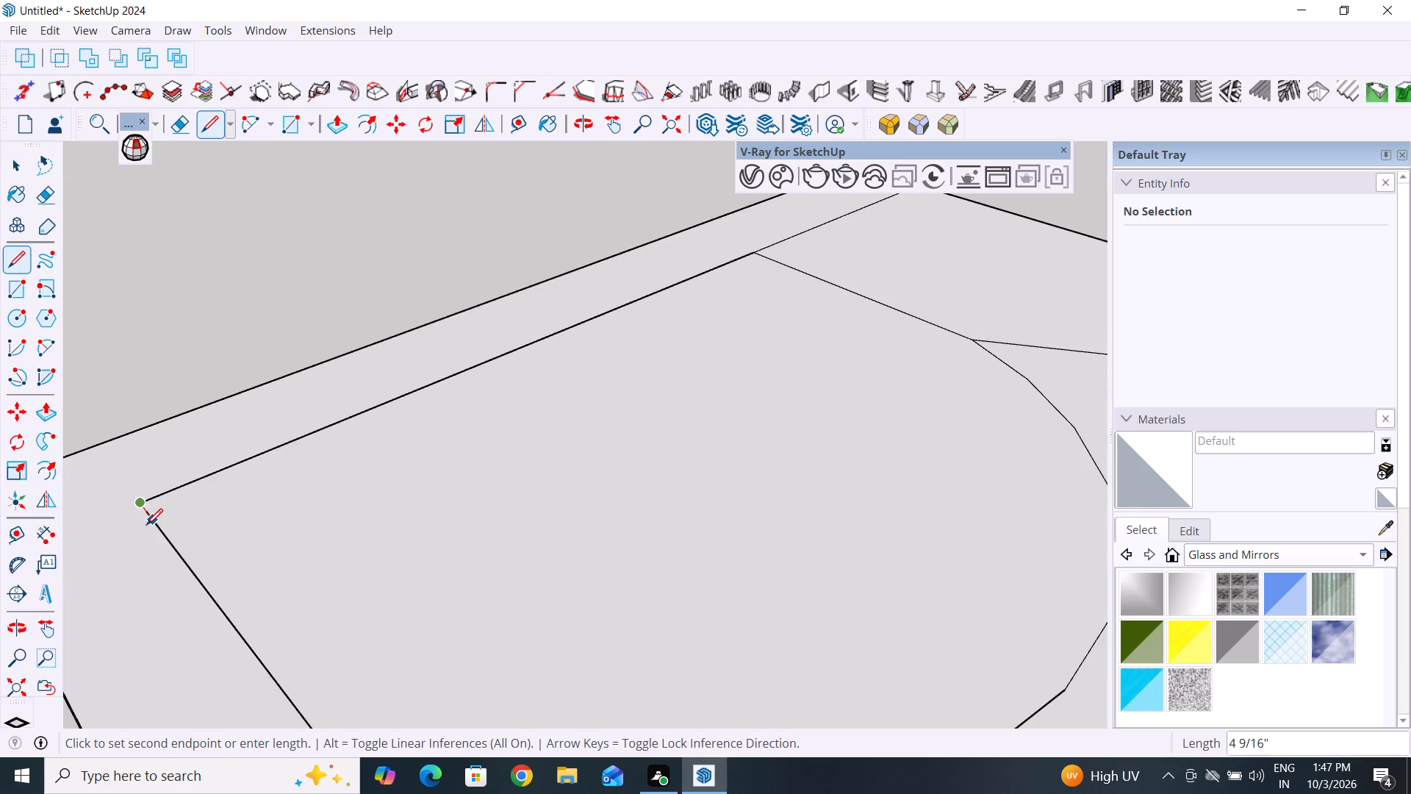
pyautogui.click(145, 514)
pyautogui.press('space')
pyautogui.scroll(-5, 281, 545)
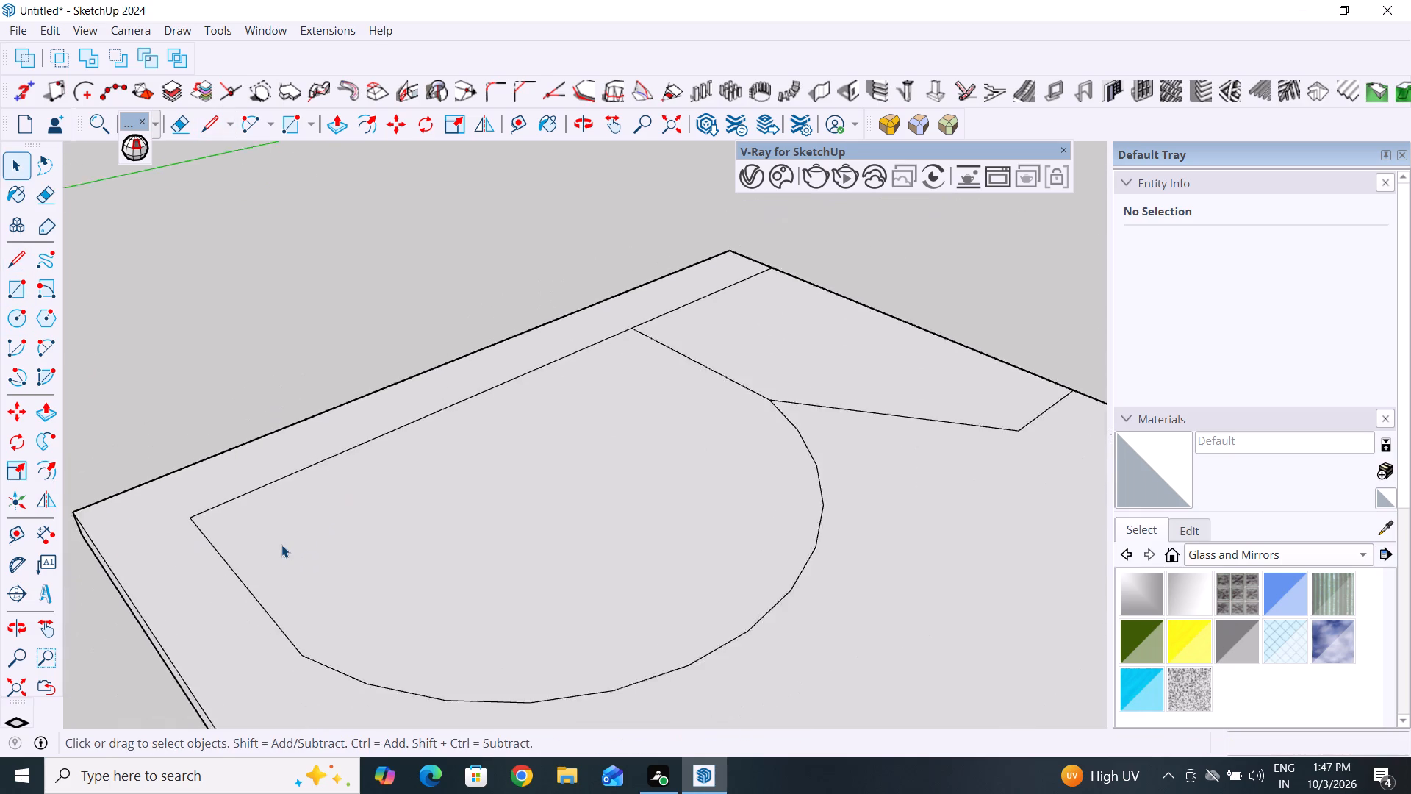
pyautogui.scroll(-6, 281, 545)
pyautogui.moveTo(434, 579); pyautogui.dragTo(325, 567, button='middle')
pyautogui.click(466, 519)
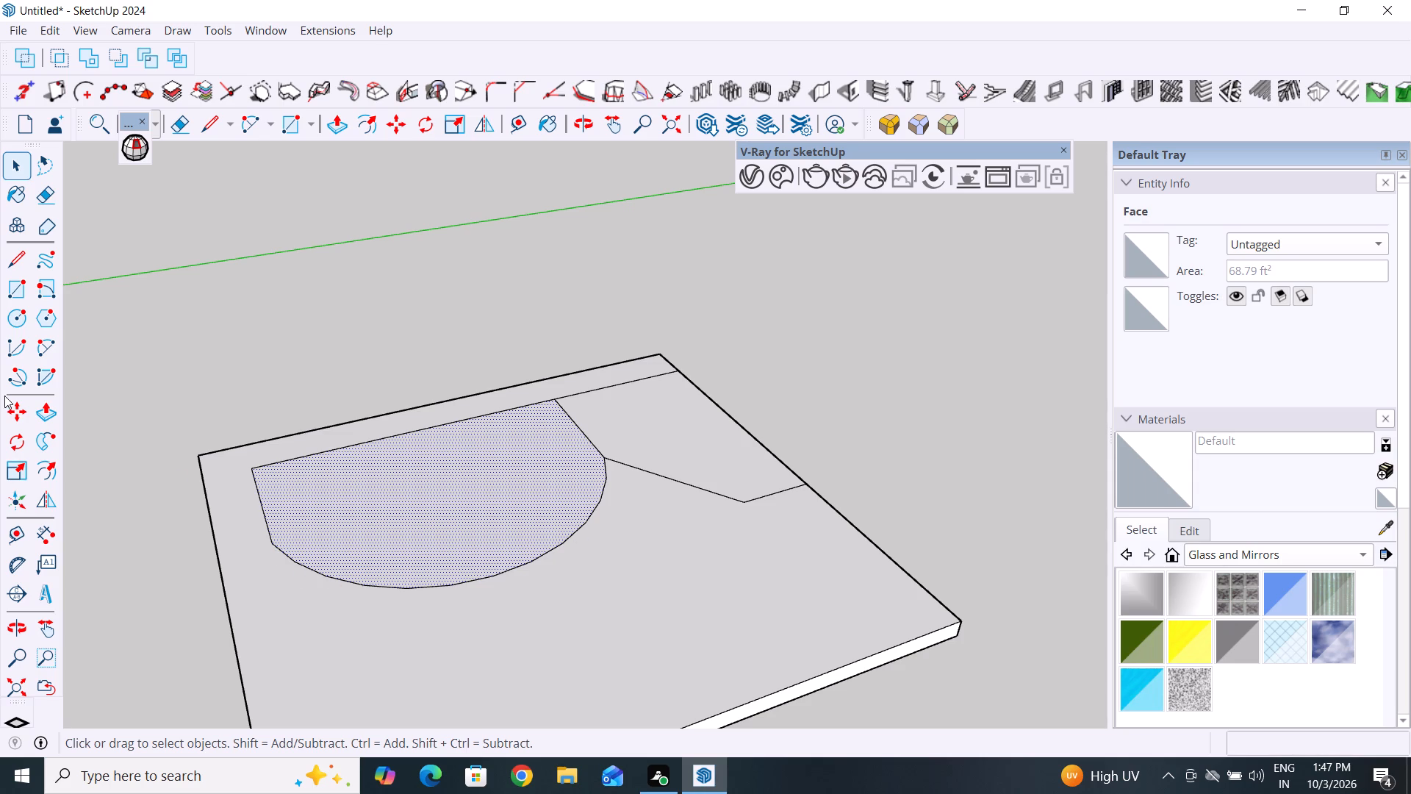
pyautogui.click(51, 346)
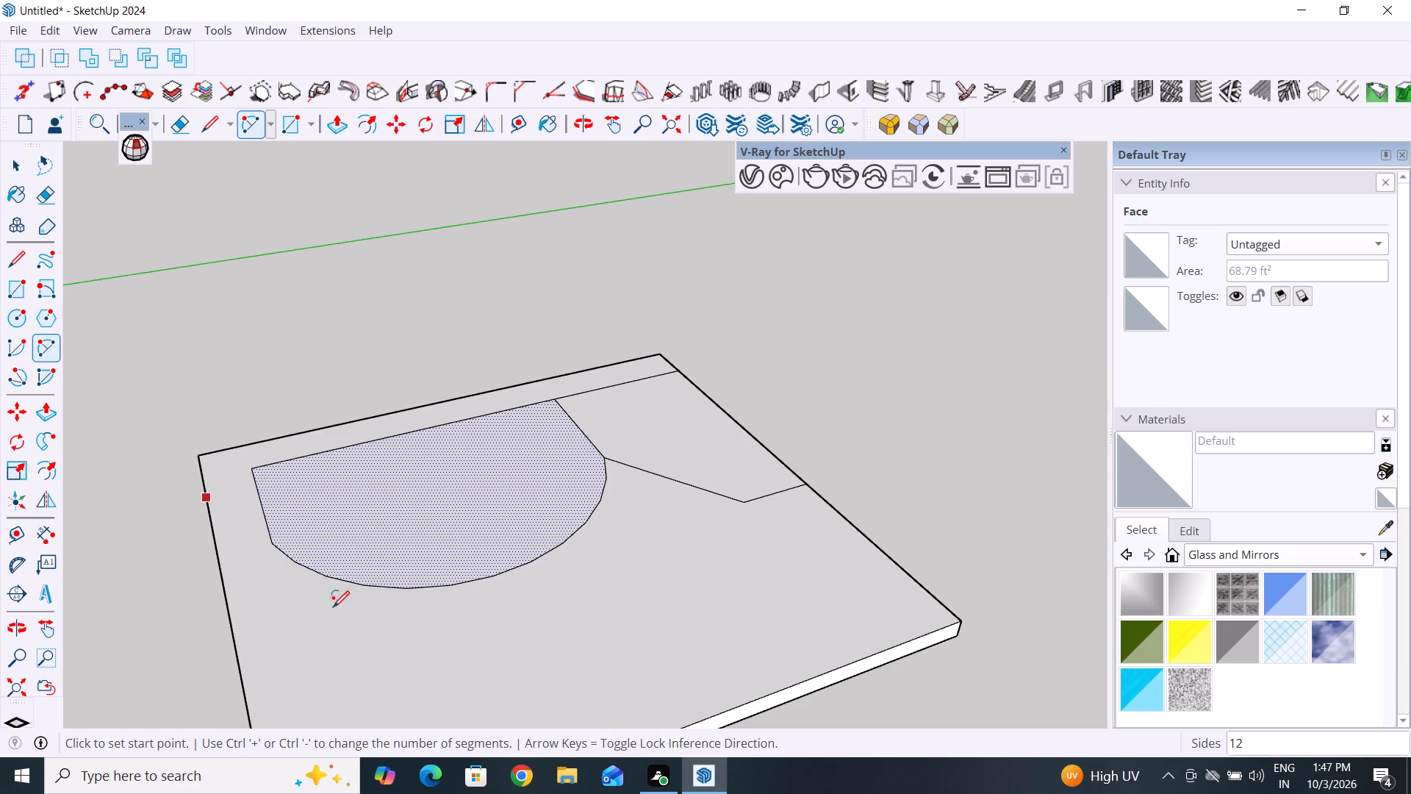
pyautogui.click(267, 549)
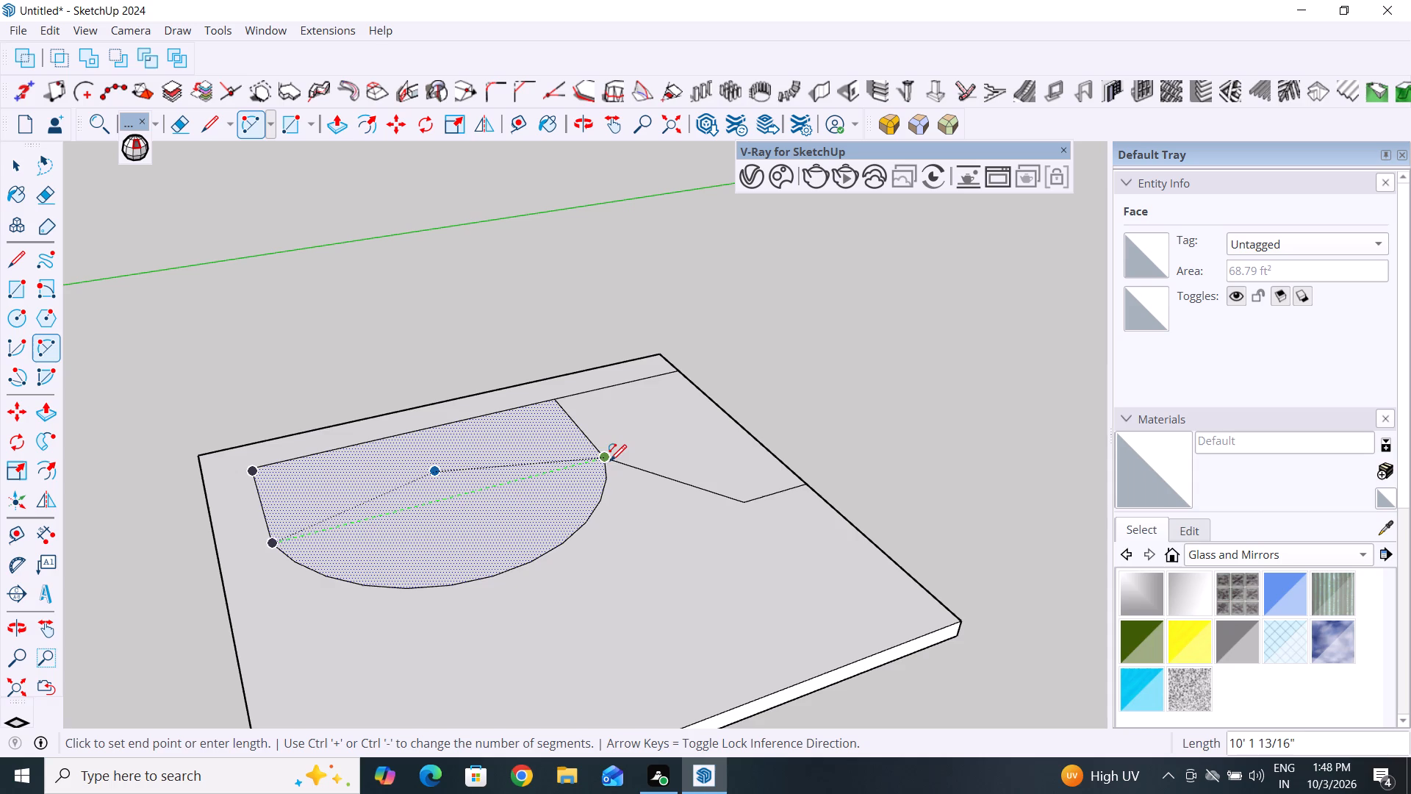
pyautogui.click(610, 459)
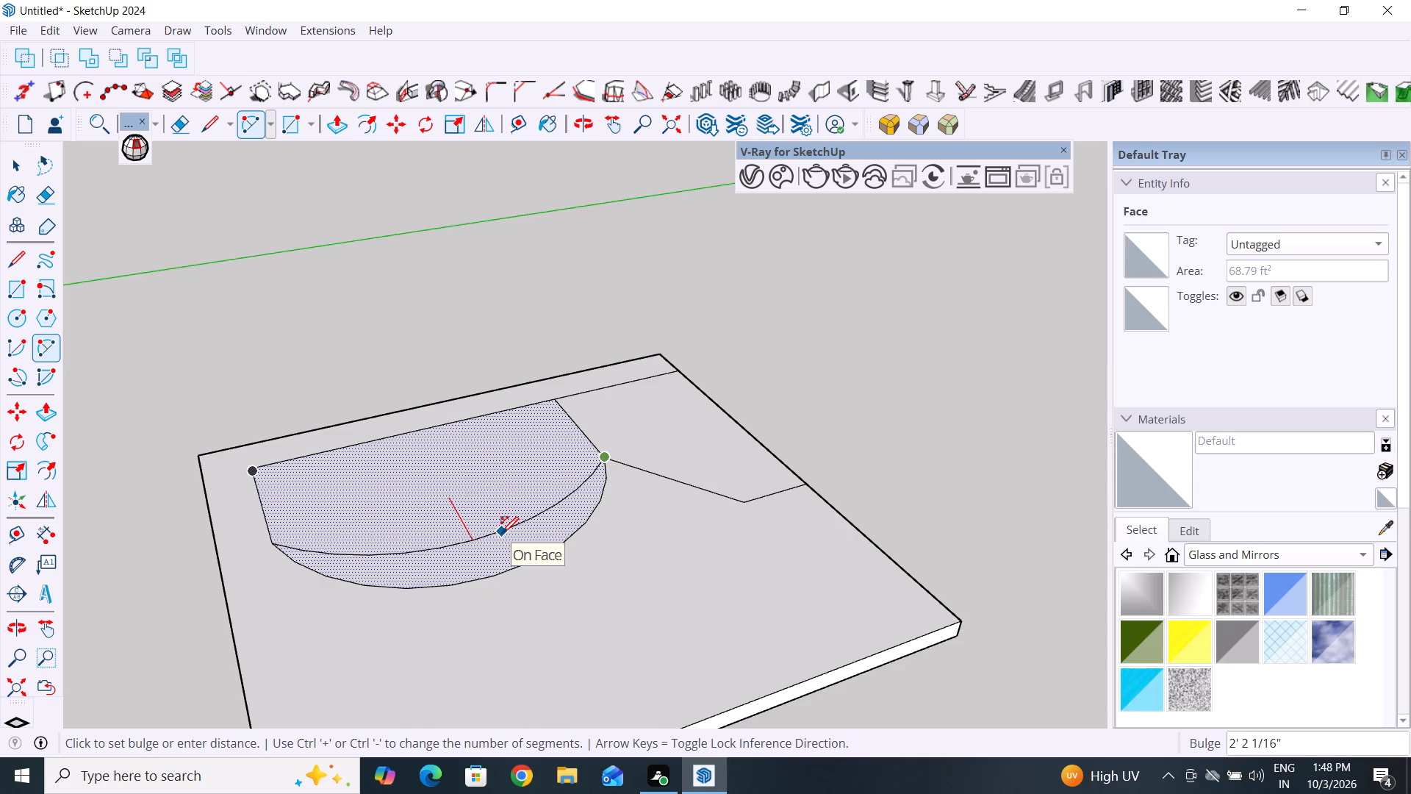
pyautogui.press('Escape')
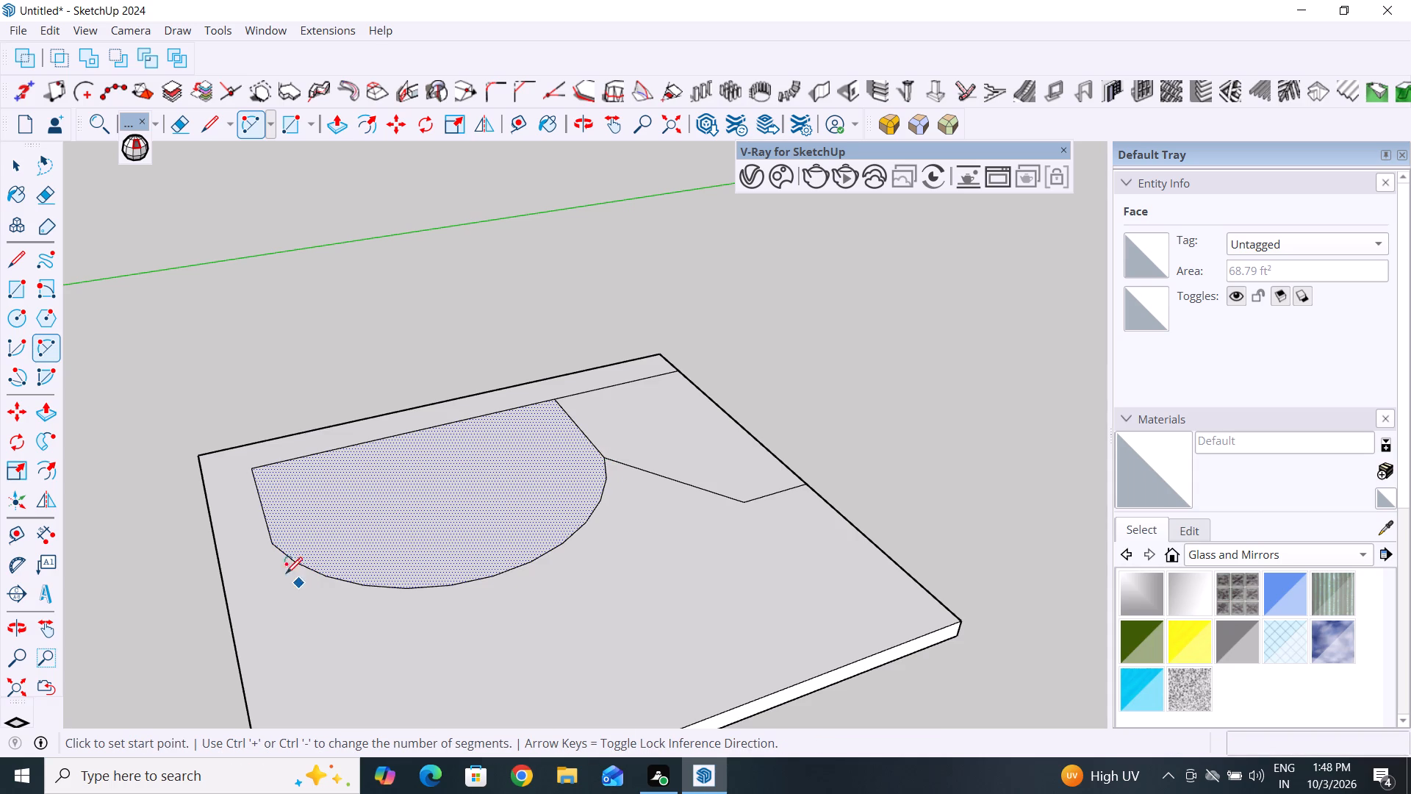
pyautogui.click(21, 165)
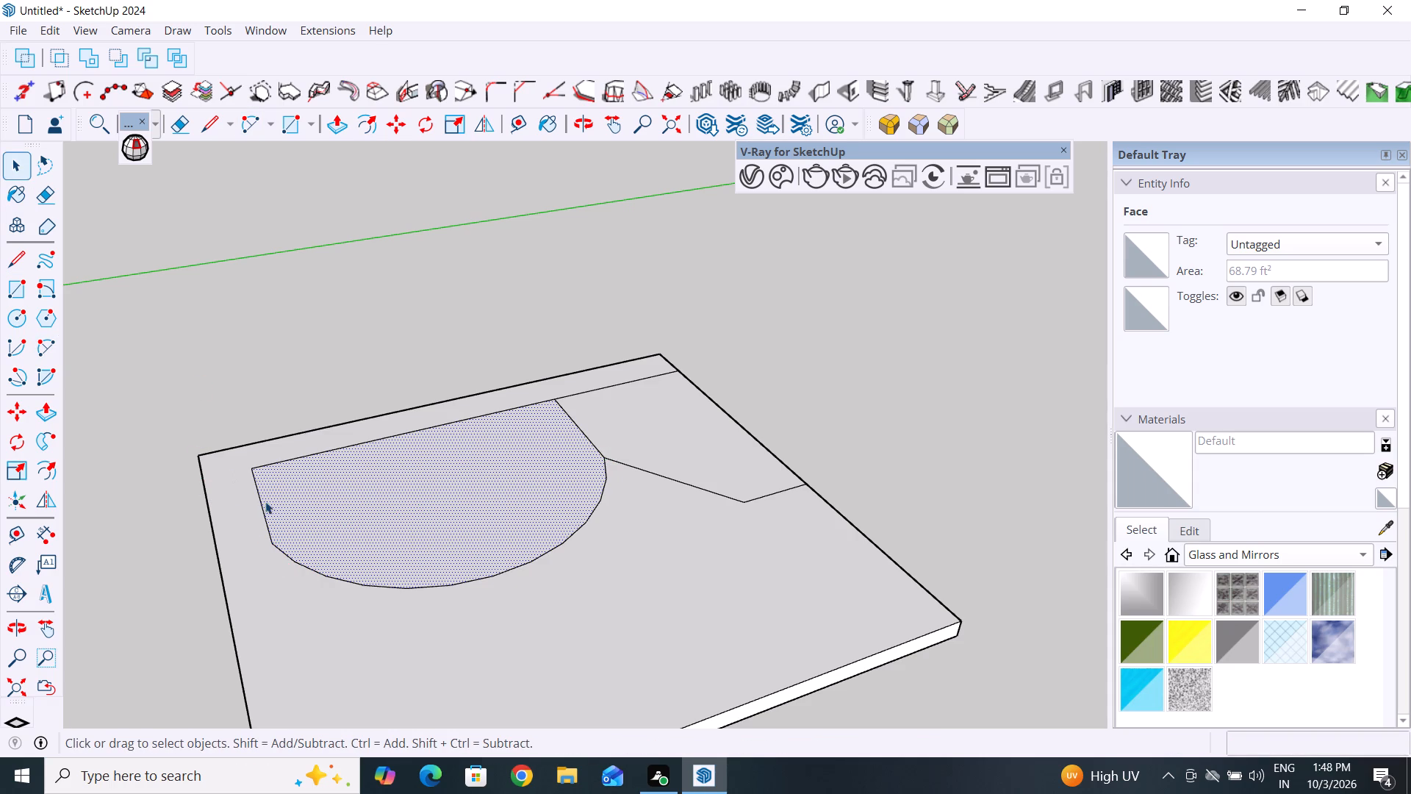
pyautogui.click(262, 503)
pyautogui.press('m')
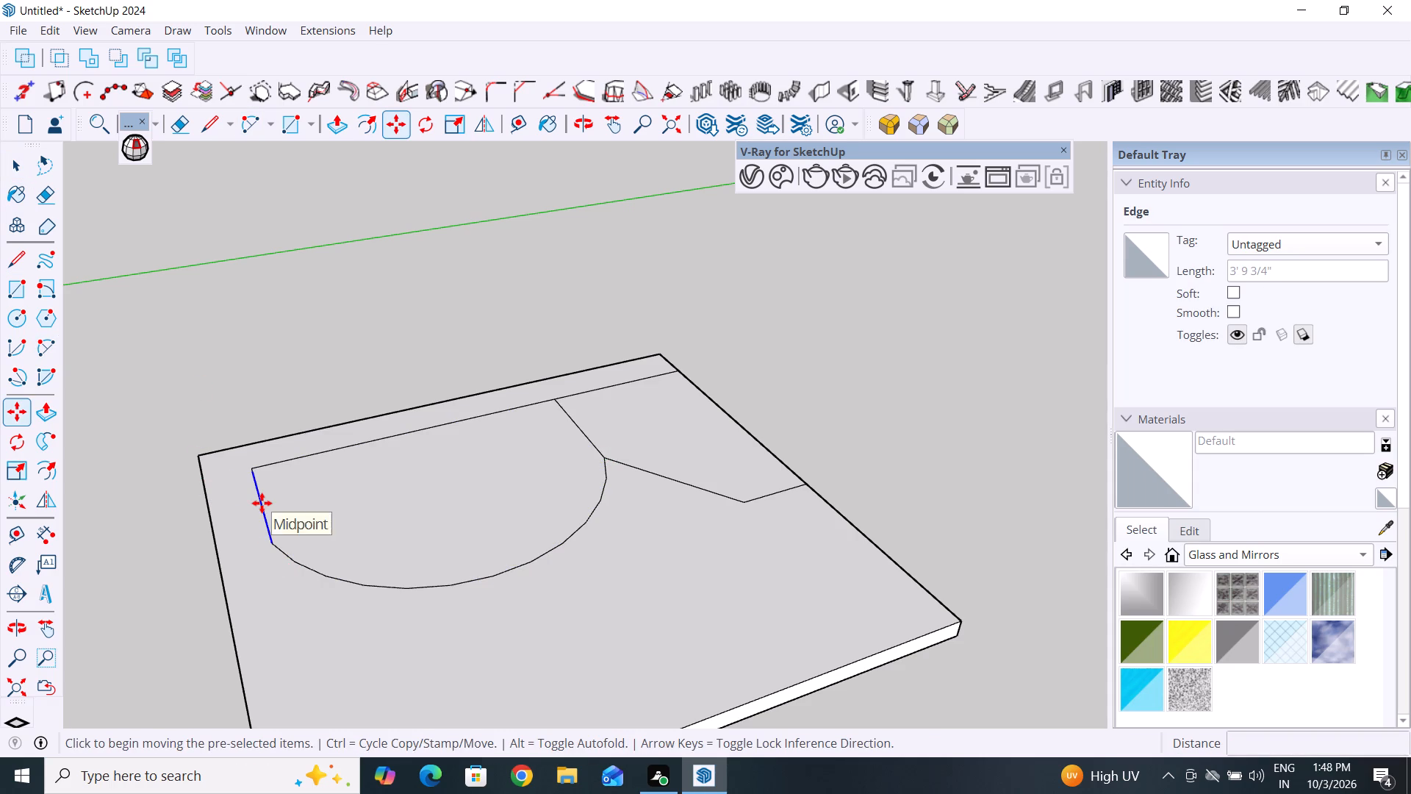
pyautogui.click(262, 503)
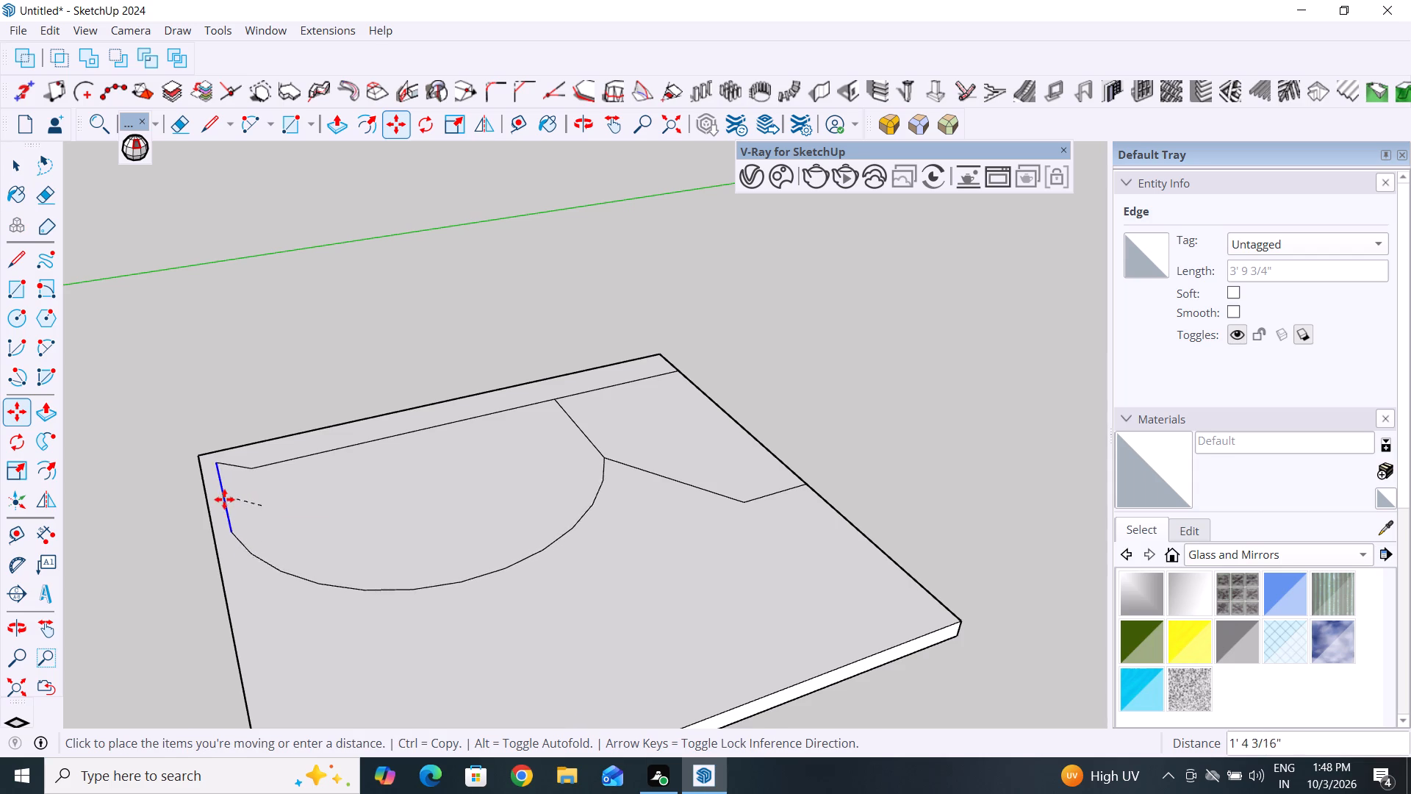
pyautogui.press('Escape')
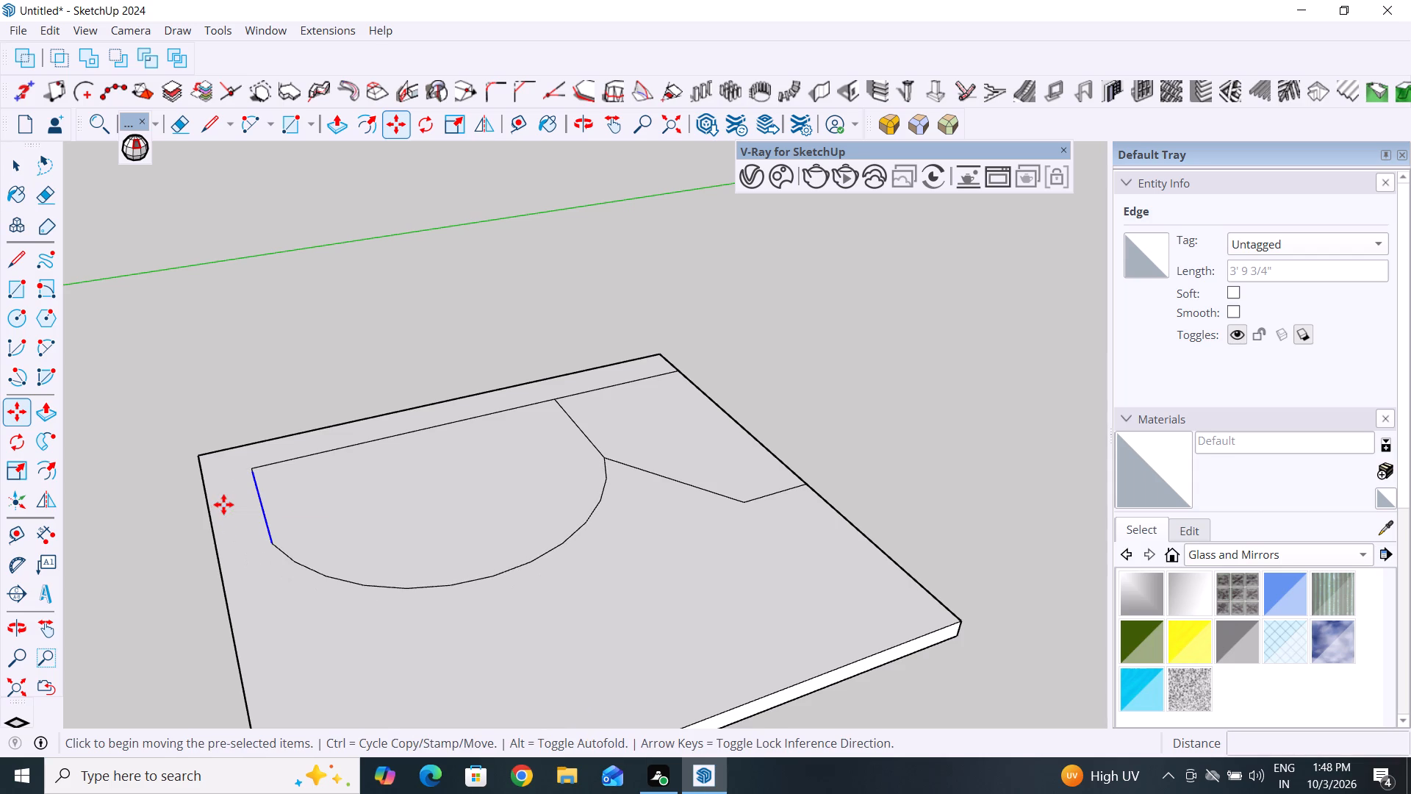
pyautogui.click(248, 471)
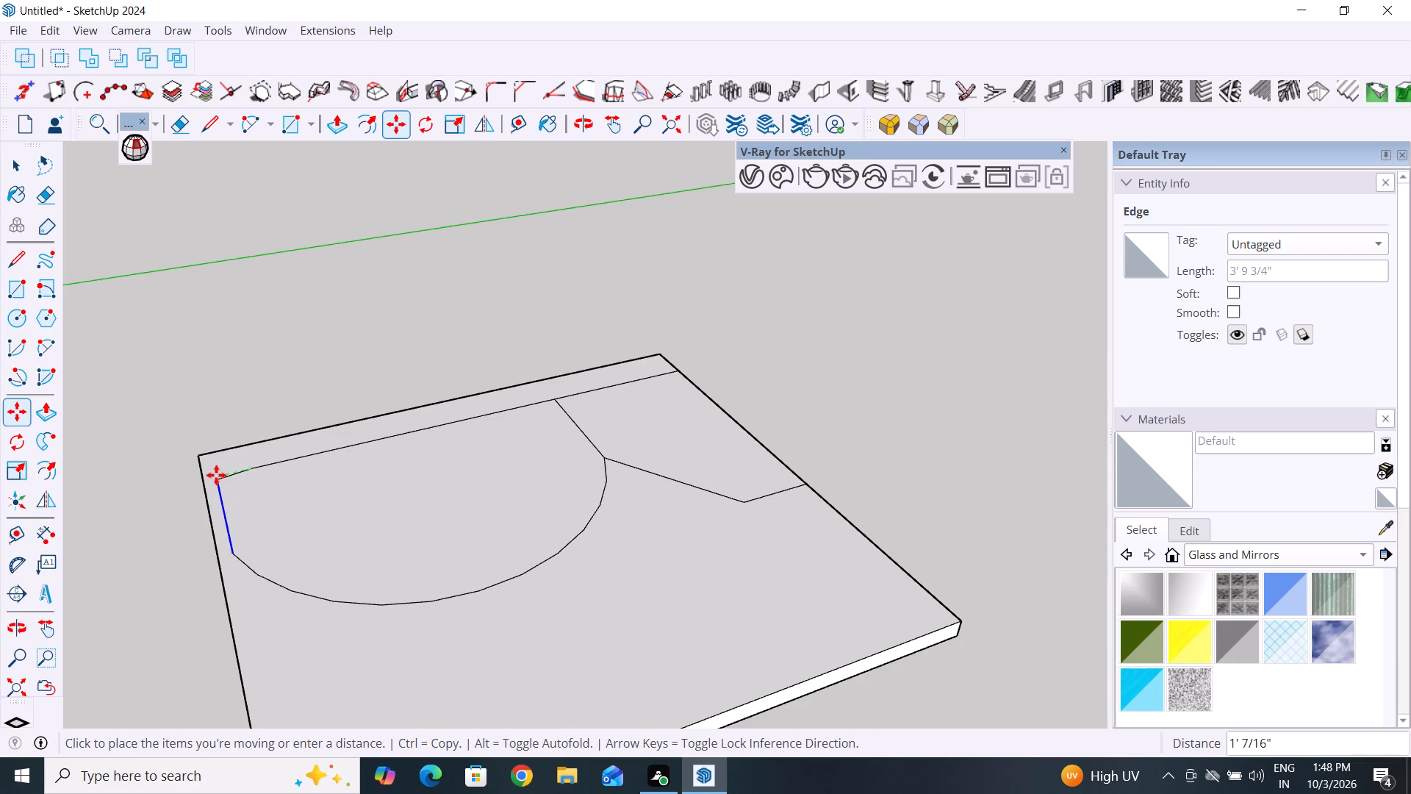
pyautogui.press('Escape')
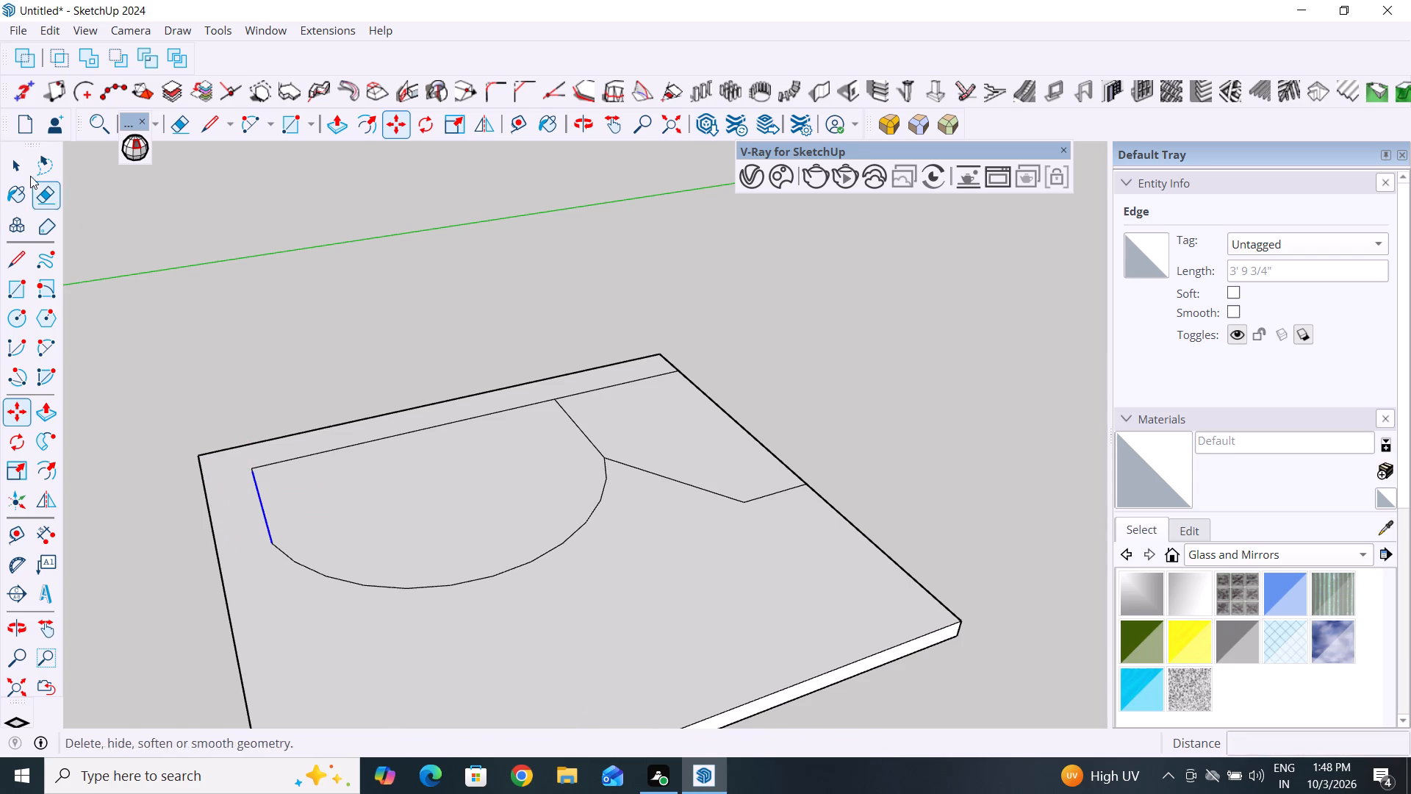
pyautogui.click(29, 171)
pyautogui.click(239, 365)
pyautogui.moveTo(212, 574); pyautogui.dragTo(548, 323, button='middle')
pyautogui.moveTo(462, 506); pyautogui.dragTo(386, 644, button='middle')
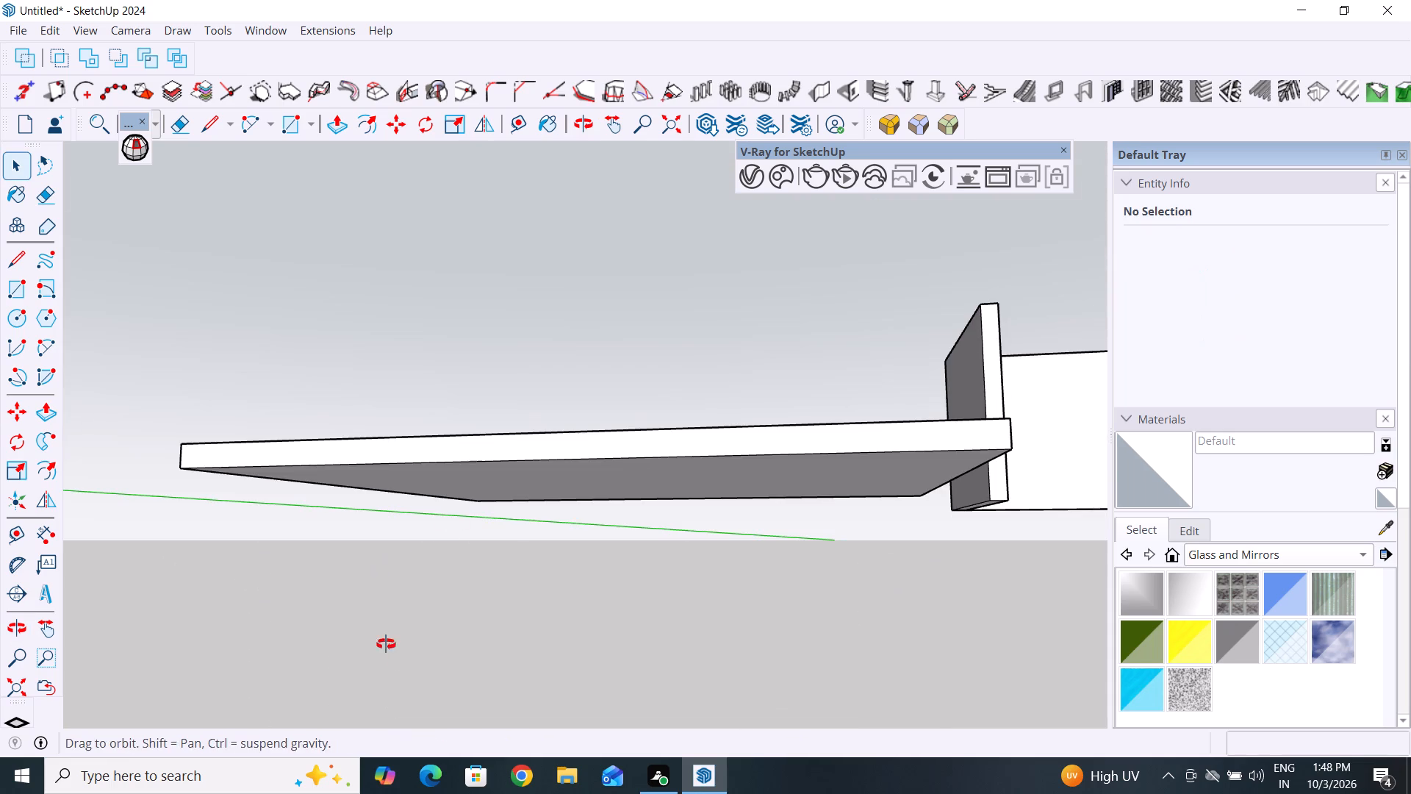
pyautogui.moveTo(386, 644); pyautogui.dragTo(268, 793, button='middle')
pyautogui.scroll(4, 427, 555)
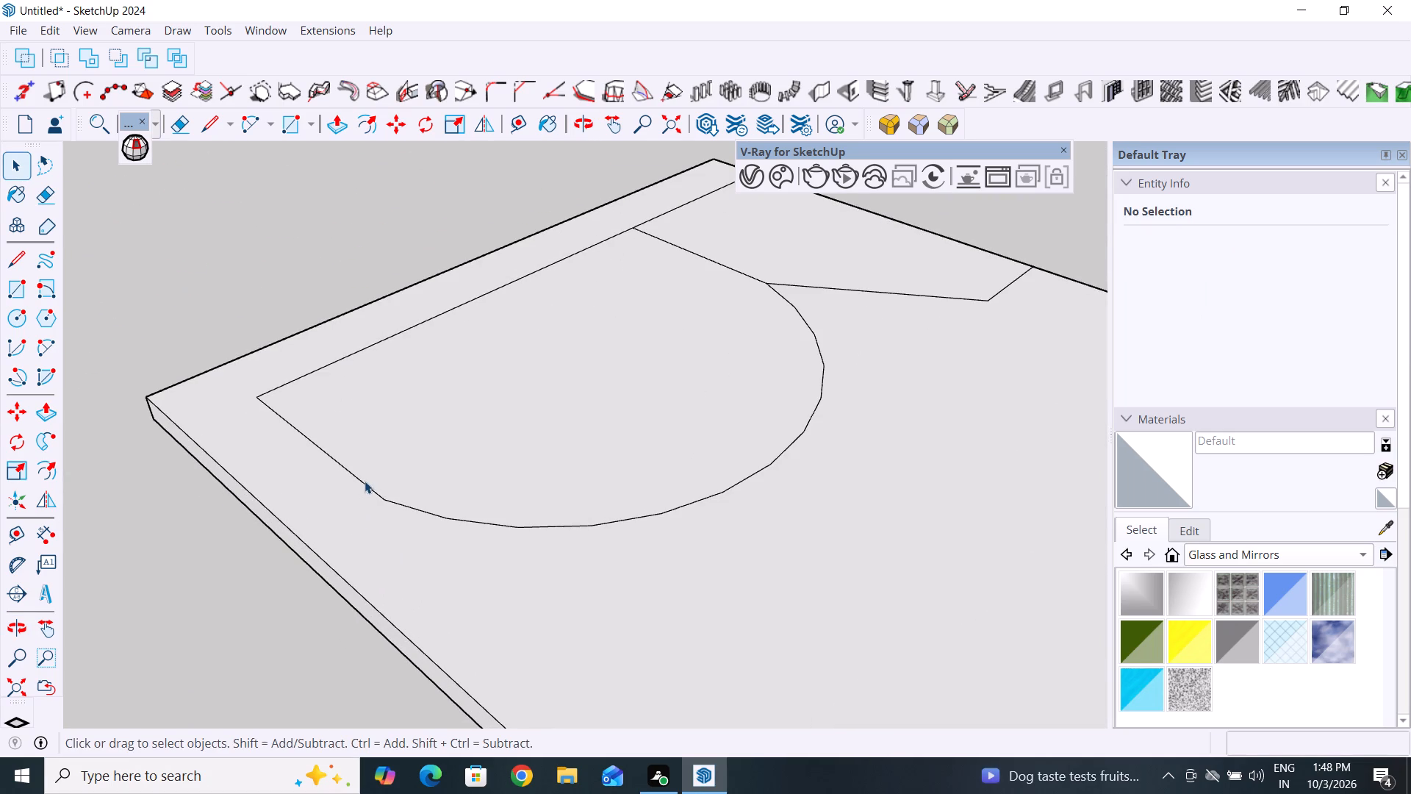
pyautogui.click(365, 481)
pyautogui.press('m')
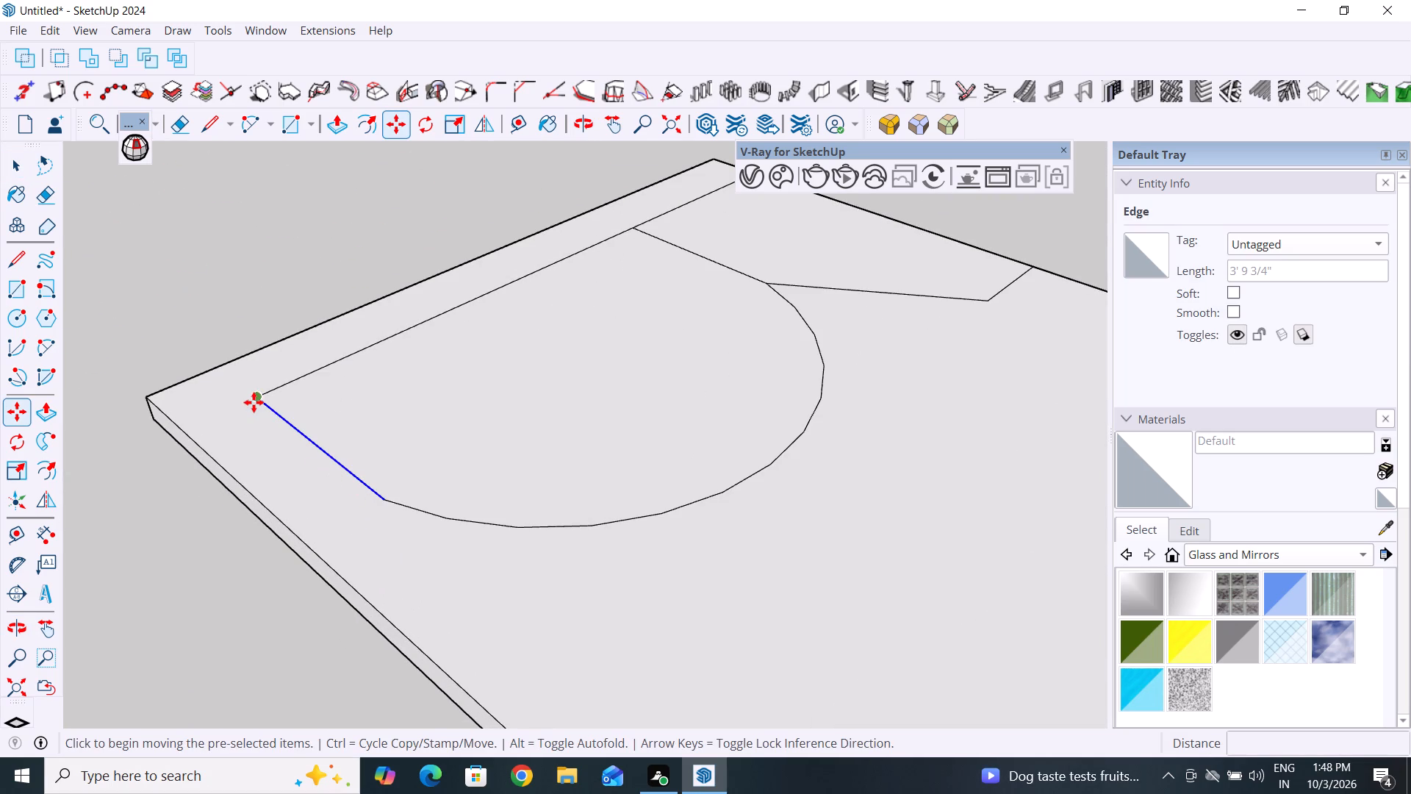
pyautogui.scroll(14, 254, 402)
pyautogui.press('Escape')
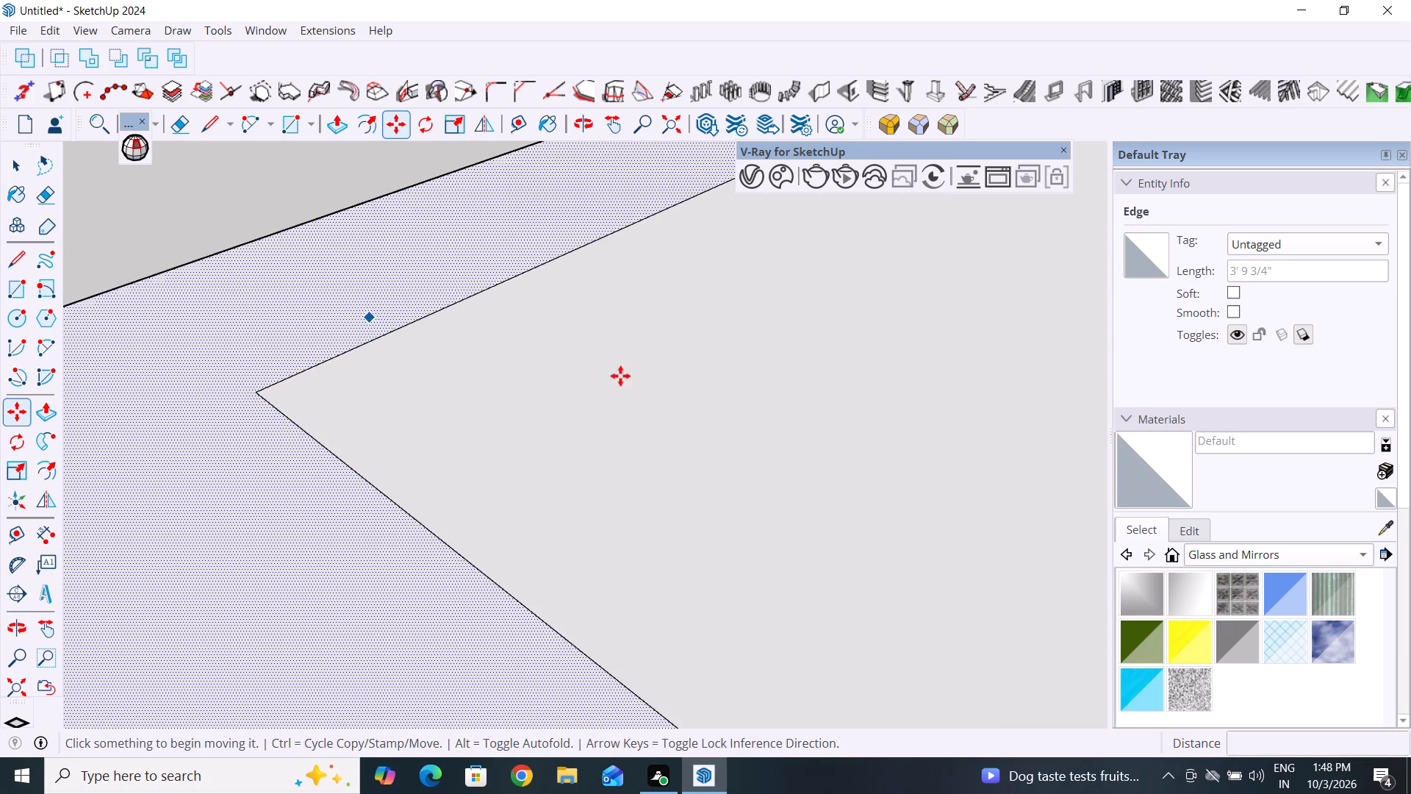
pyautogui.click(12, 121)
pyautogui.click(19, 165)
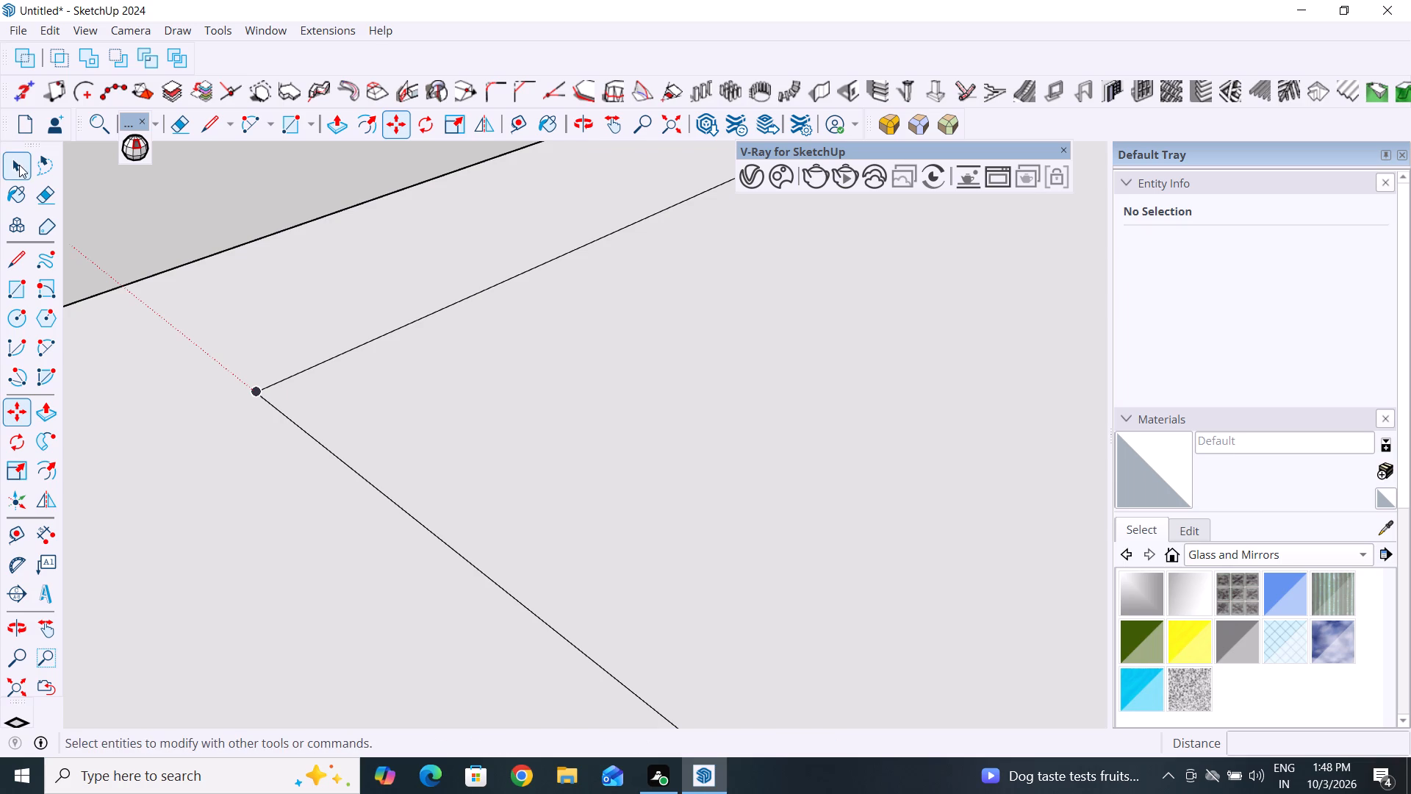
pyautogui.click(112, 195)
# Copy both collinear segments of the outline's short straight side about 8 5/16" along the green axis, toward the slab's nearby edge.
pyautogui.click(265, 401)
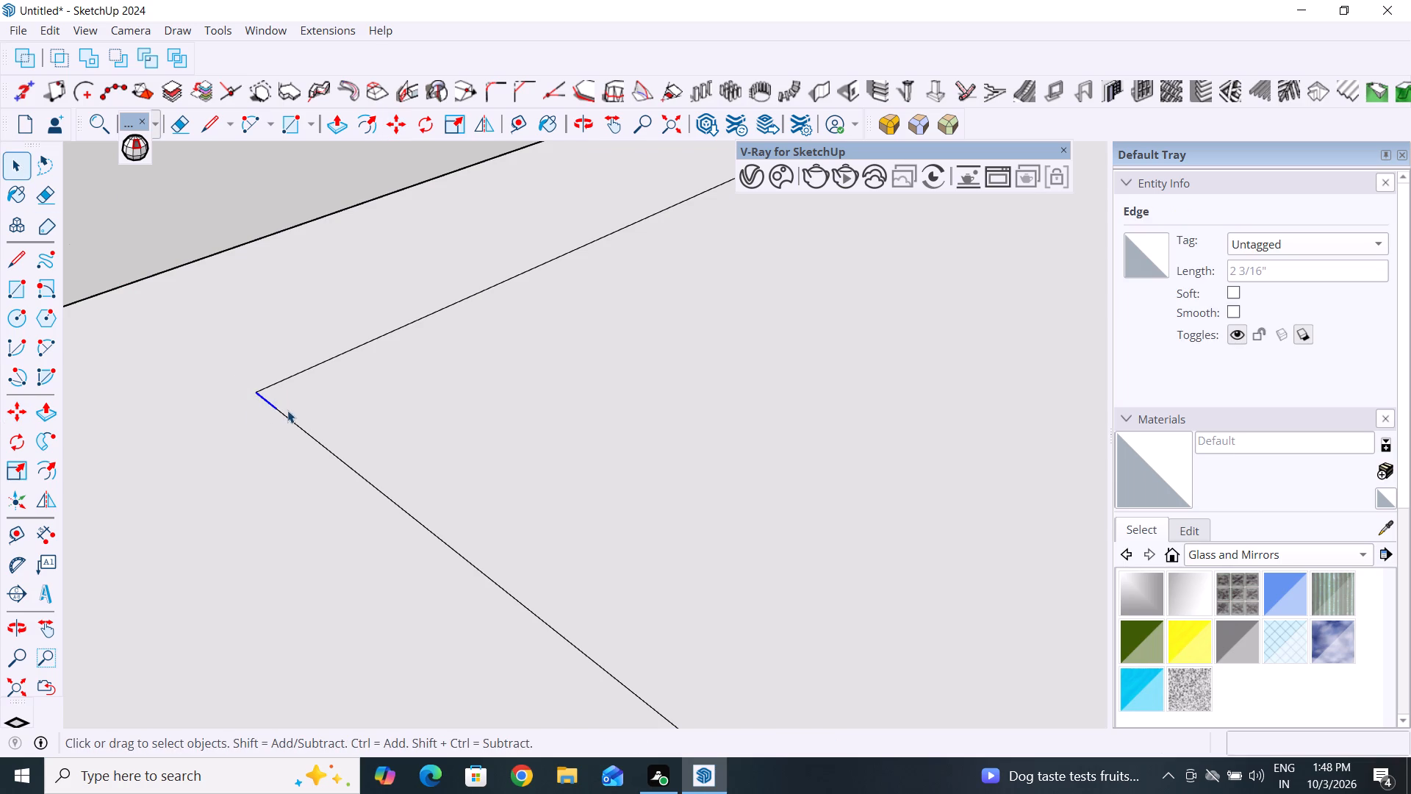
pyautogui.press('space')
pyautogui.press('space')
pyautogui.press('space')
pyautogui.press('space')
pyautogui.press('space')
pyautogui.press('space')
pyautogui.press('space')
pyautogui.press('space')
pyautogui.press('space')
pyautogui.press('space')
pyautogui.press('space')
pyautogui.press('space')
pyautogui.press('space')
pyautogui.press('space')
pyautogui.press('space')
pyautogui.press('space')
pyautogui.press('space')
pyautogui.press('space')
pyautogui.press('space')
pyautogui.press('space')
pyautogui.click(303, 428)
pyautogui.press('space')
pyautogui.press('space')
pyautogui.press('space')
pyautogui.press('space')
pyautogui.press('space')
pyautogui.press('space')
pyautogui.press('space')
pyautogui.press('space')
pyautogui.press('space')
pyautogui.press('space')
pyautogui.press('space')
pyautogui.press('space')
pyautogui.press('space')
pyautogui.press('space')
pyautogui.press('space')
pyautogui.press('space')
pyautogui.press('space')
pyautogui.press('space')
pyautogui.press('space')
pyautogui.press('space')
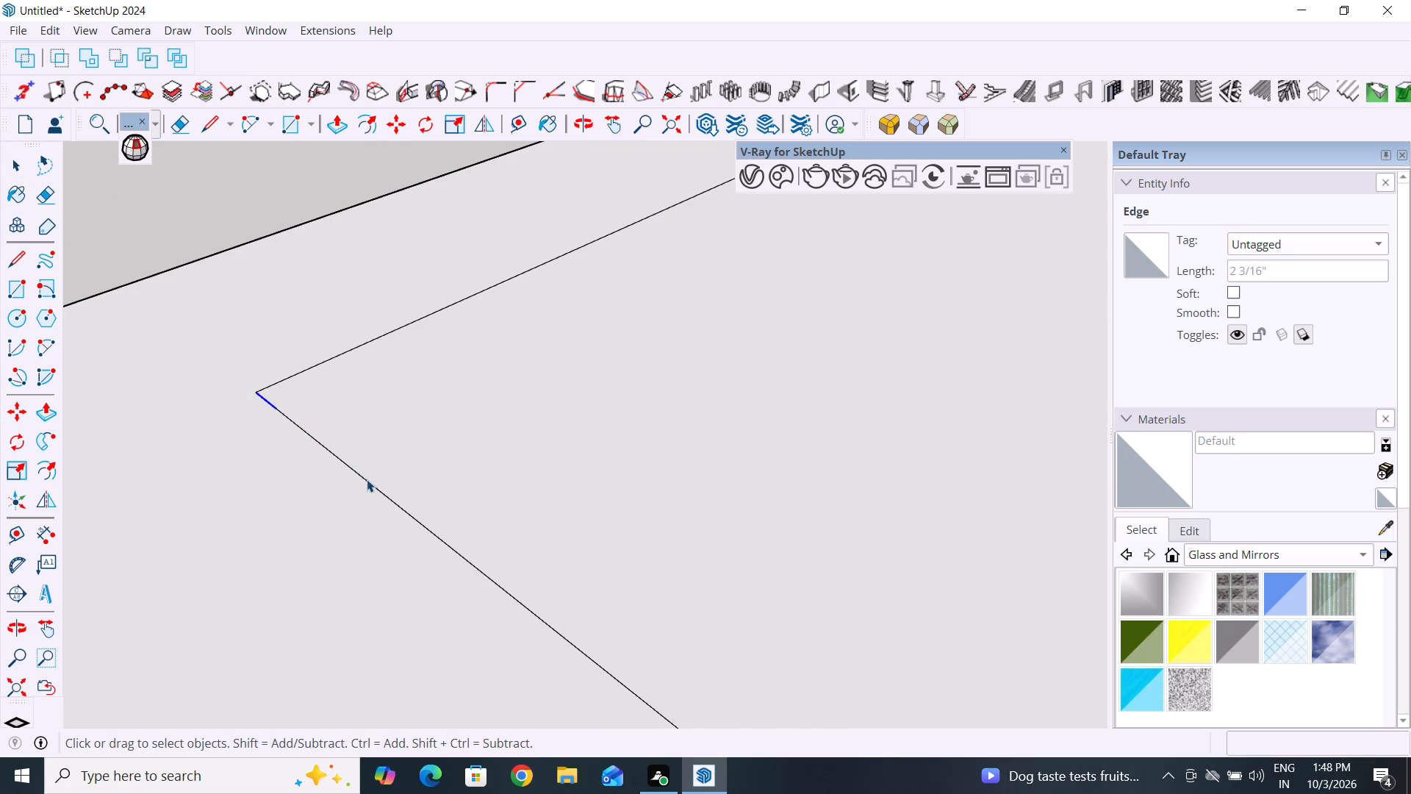
pyautogui.click(369, 482)
pyautogui.click(371, 485)
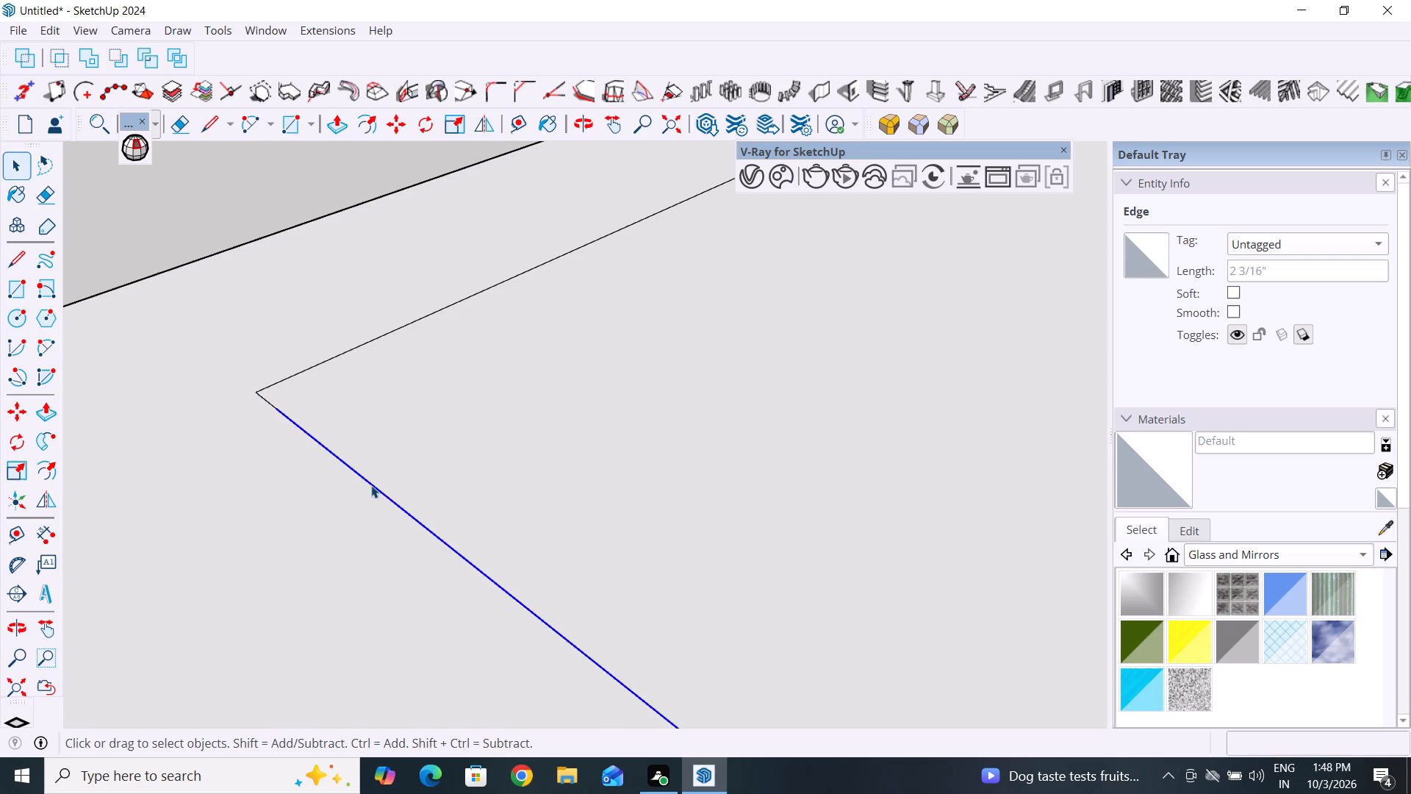
pyautogui.keyDown('ctrl'); pyautogui.click(260, 396); pyautogui.keyUp('ctrl')
pyautogui.scroll(-17, 367, 423)
pyautogui.press('space')
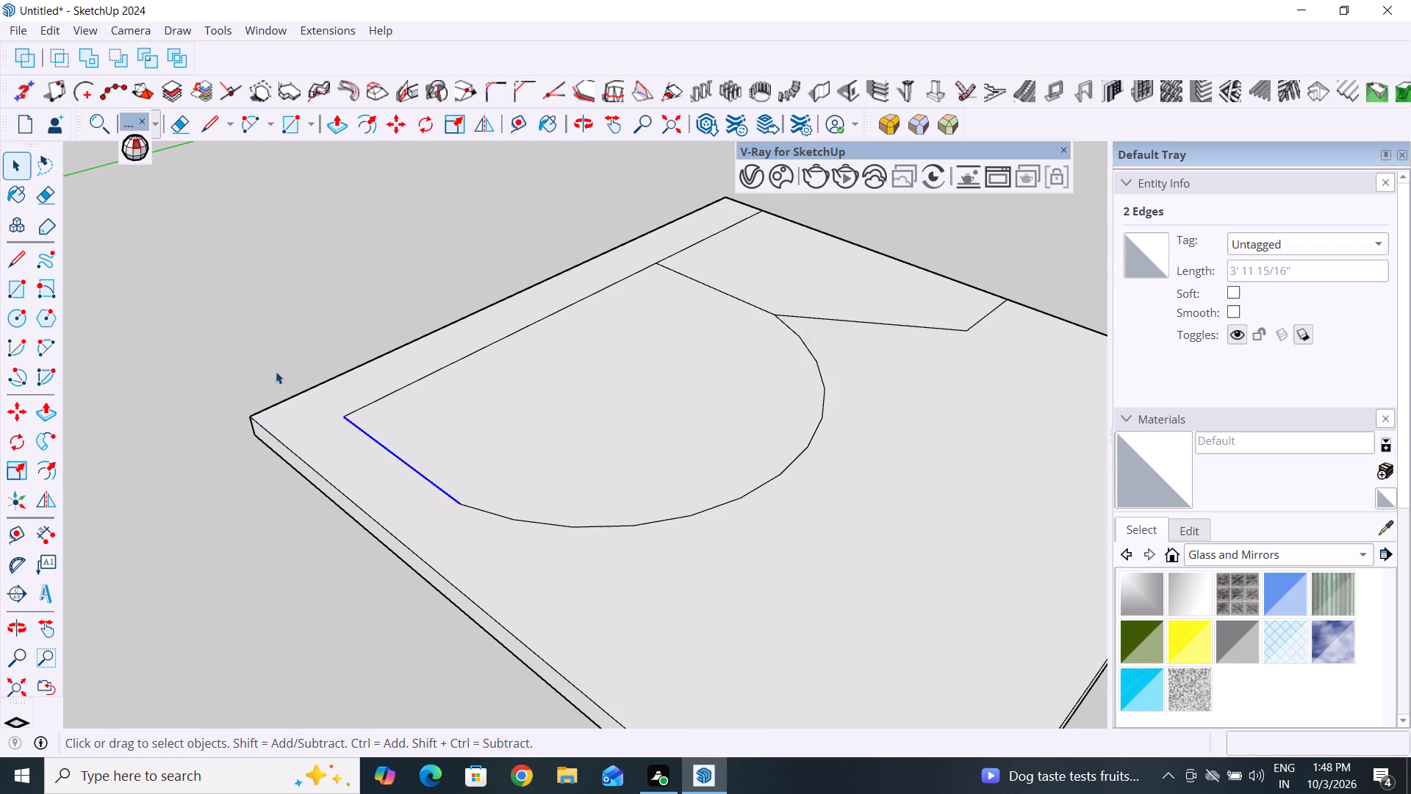
pyautogui.press('m')
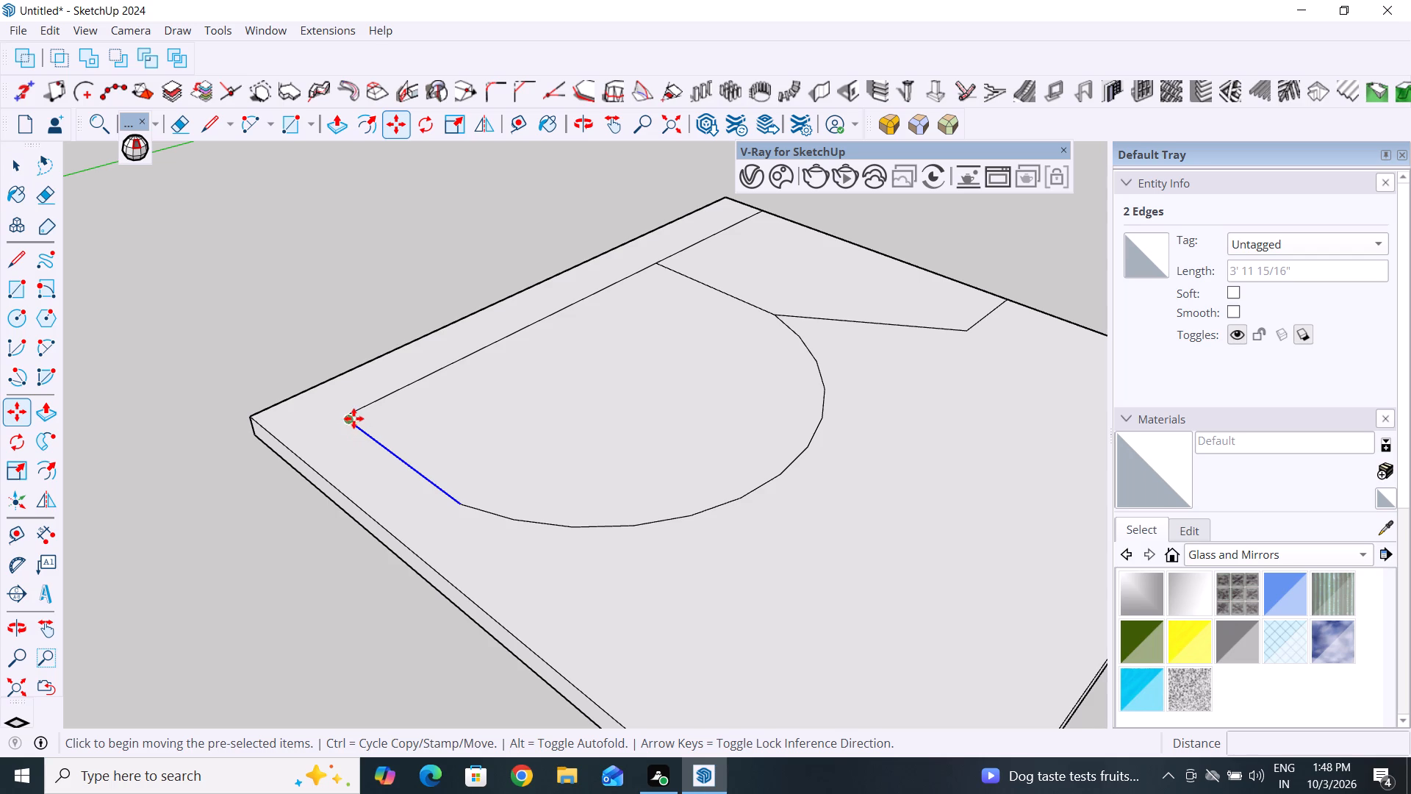
pyautogui.click(349, 412)
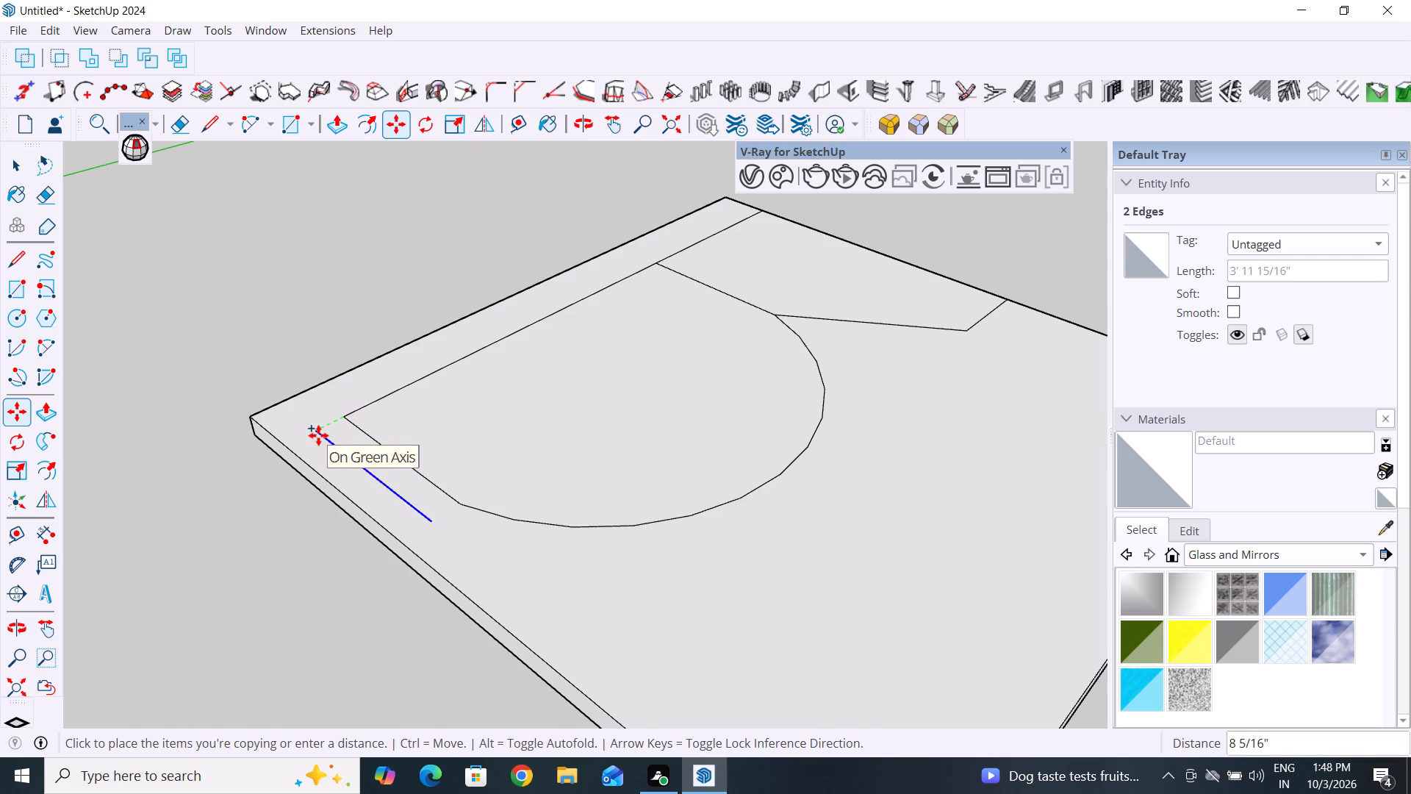
pyautogui.click(318, 435)
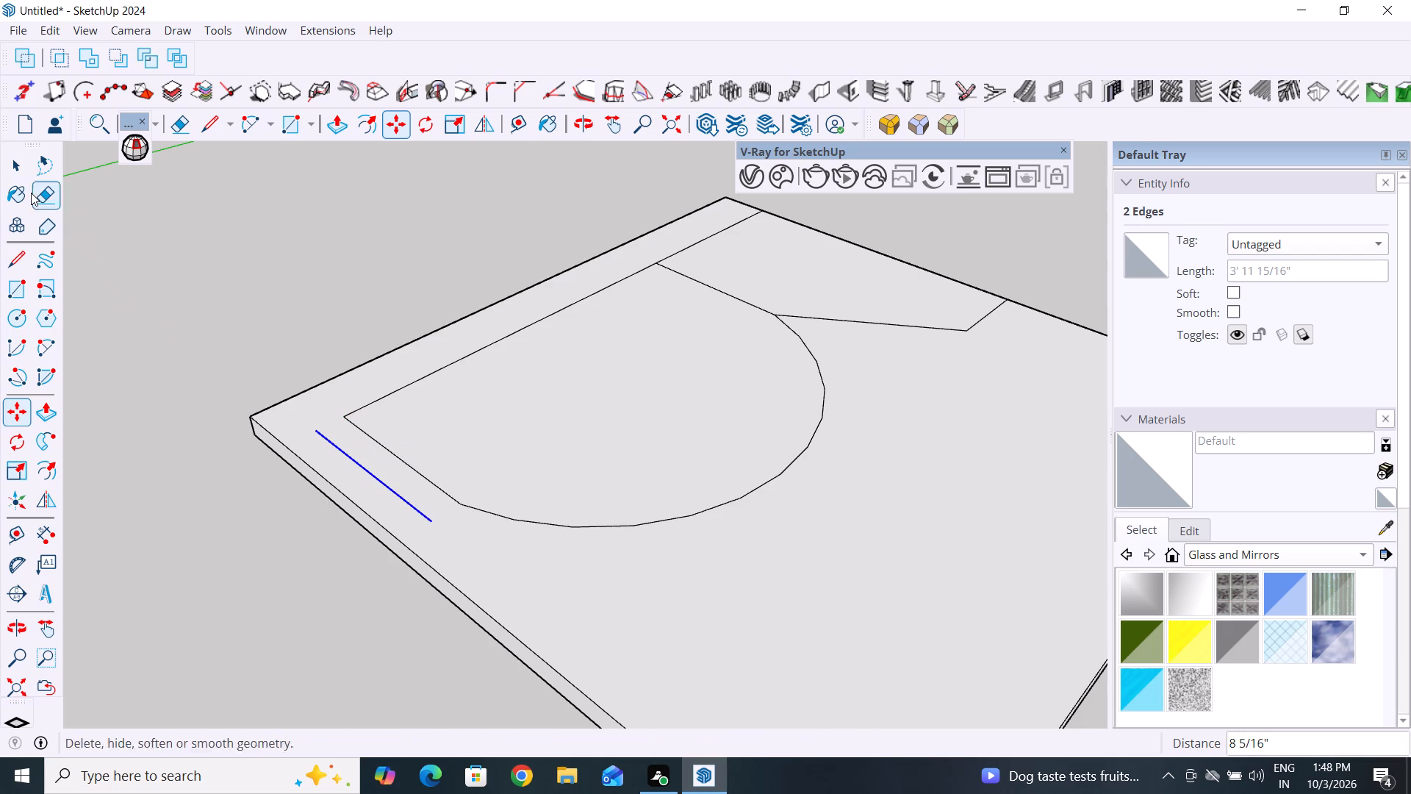
pyautogui.click(19, 171)
pyautogui.click(206, 323)
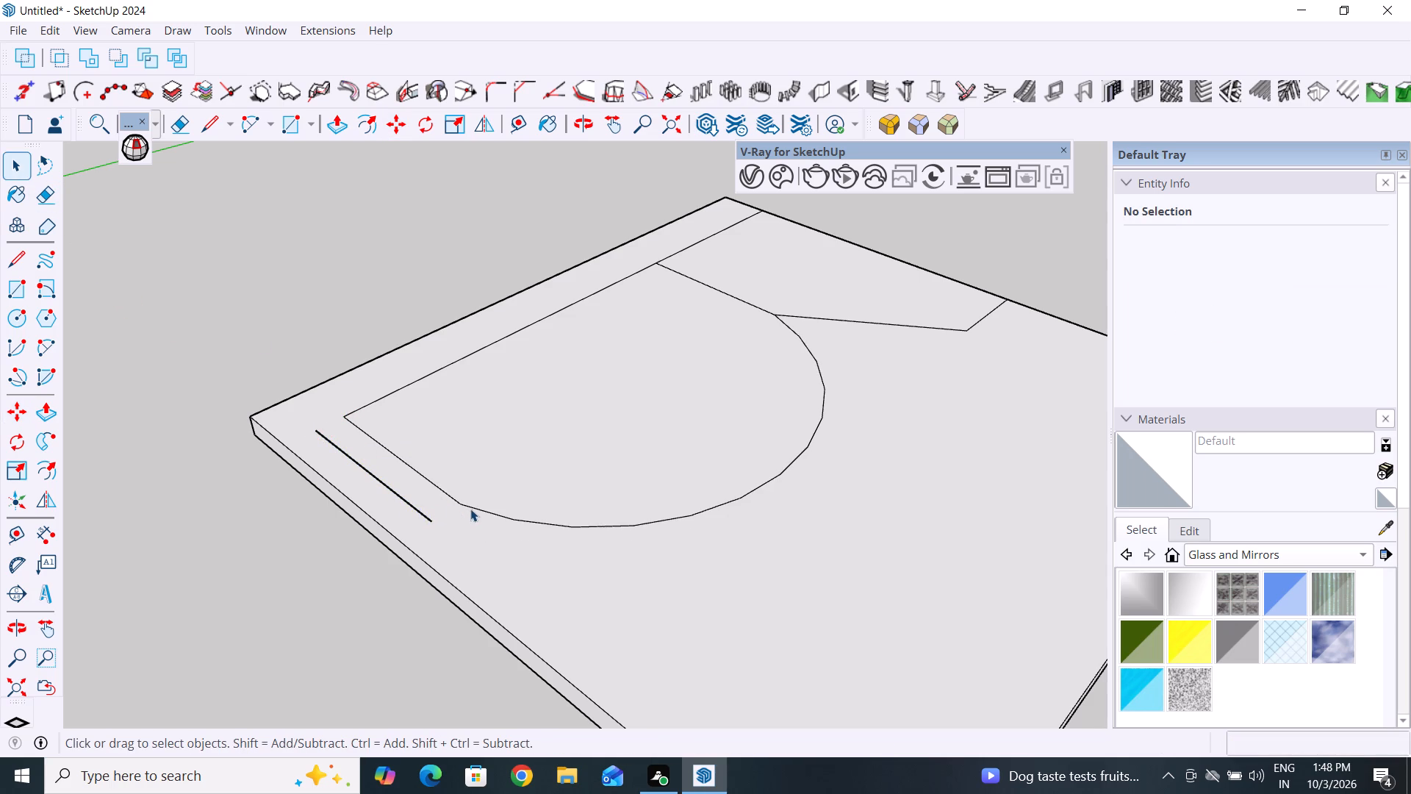
# Delete the 12-segment arc from the curved outline.
pyautogui.click(473, 508)
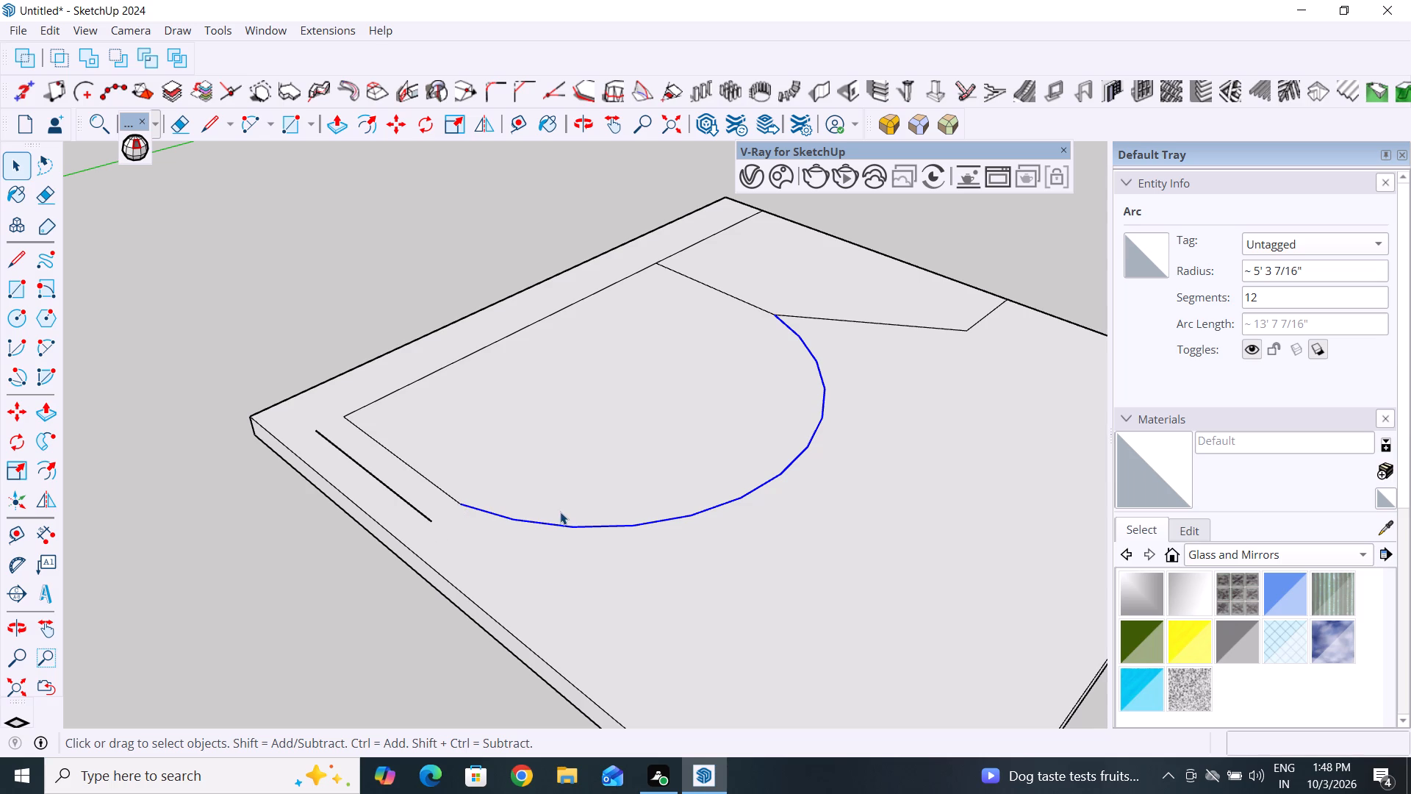
pyautogui.press('Delete')
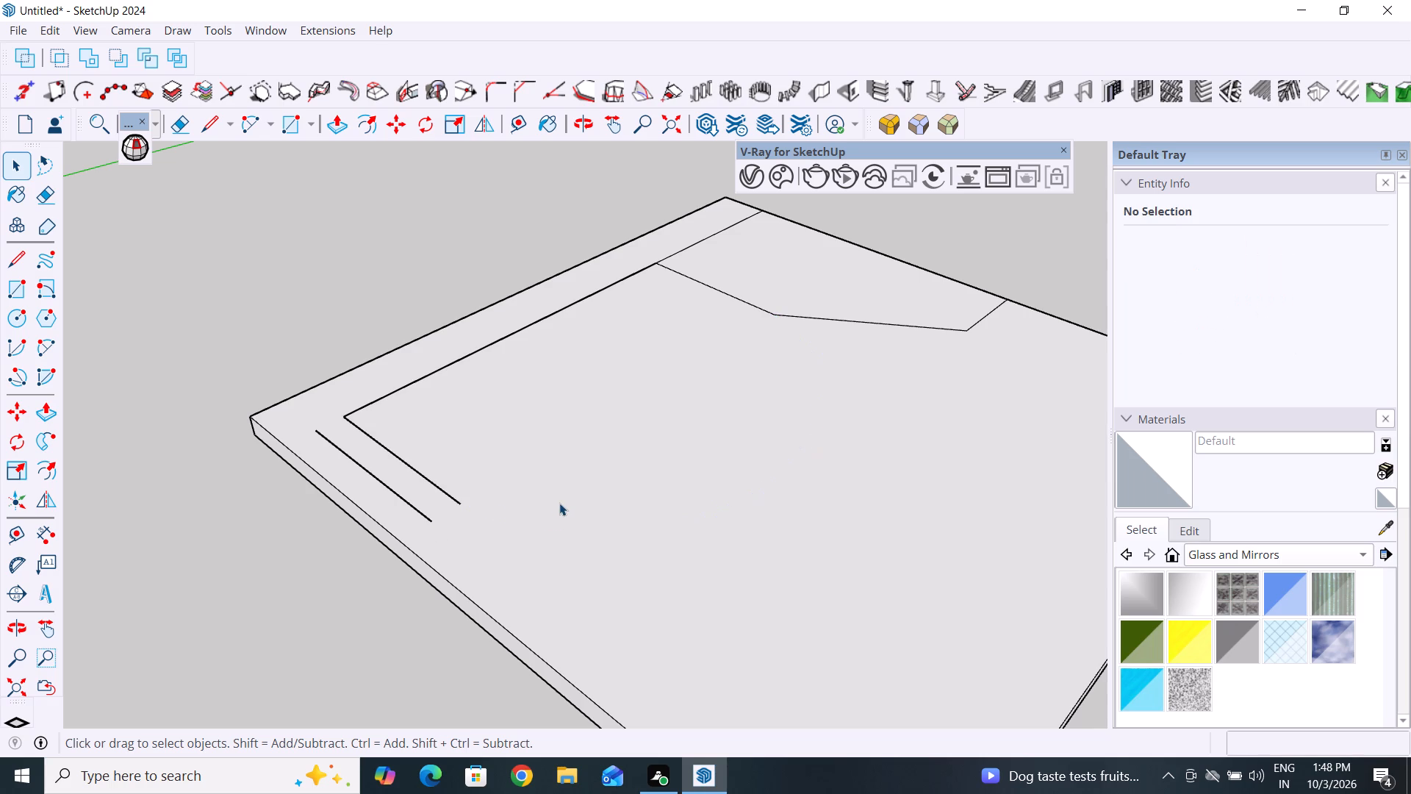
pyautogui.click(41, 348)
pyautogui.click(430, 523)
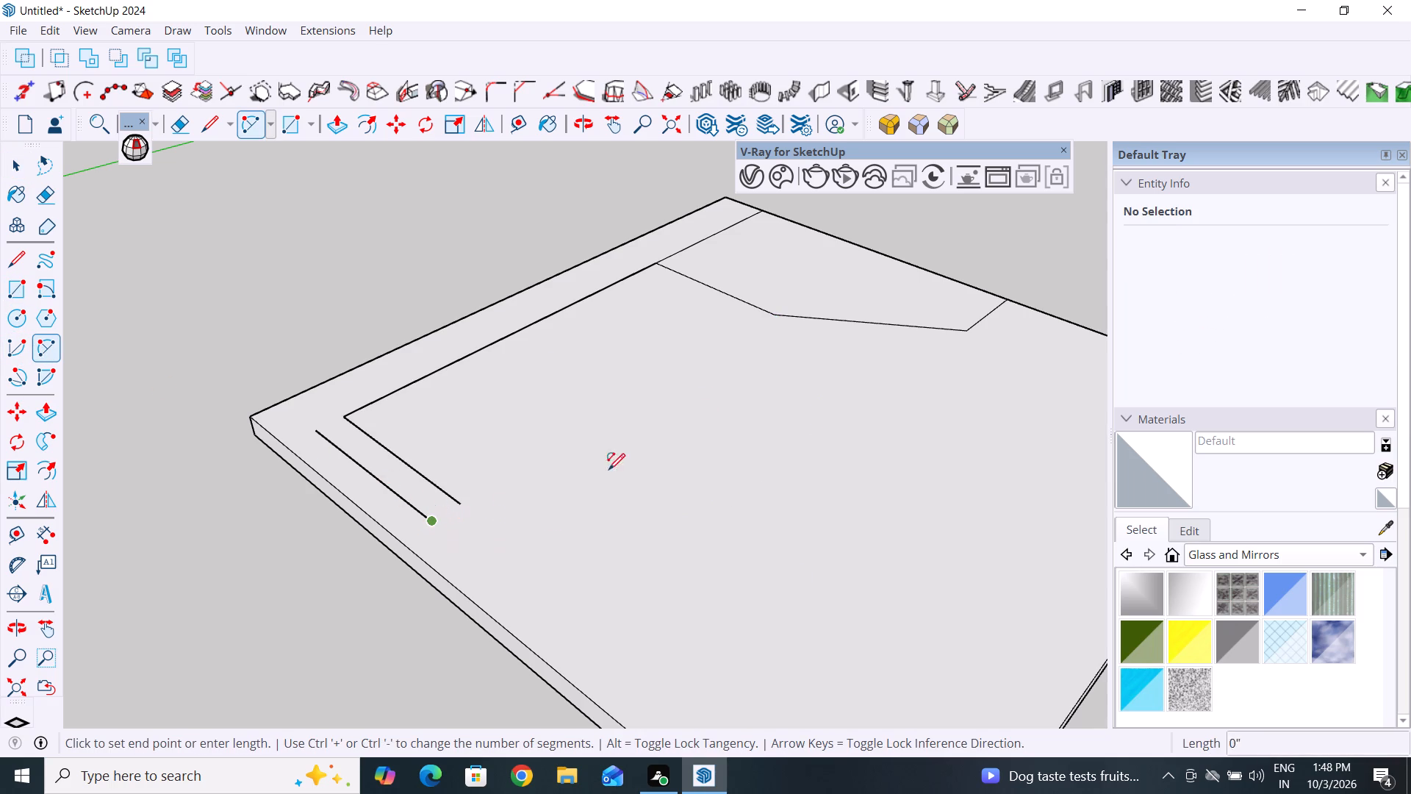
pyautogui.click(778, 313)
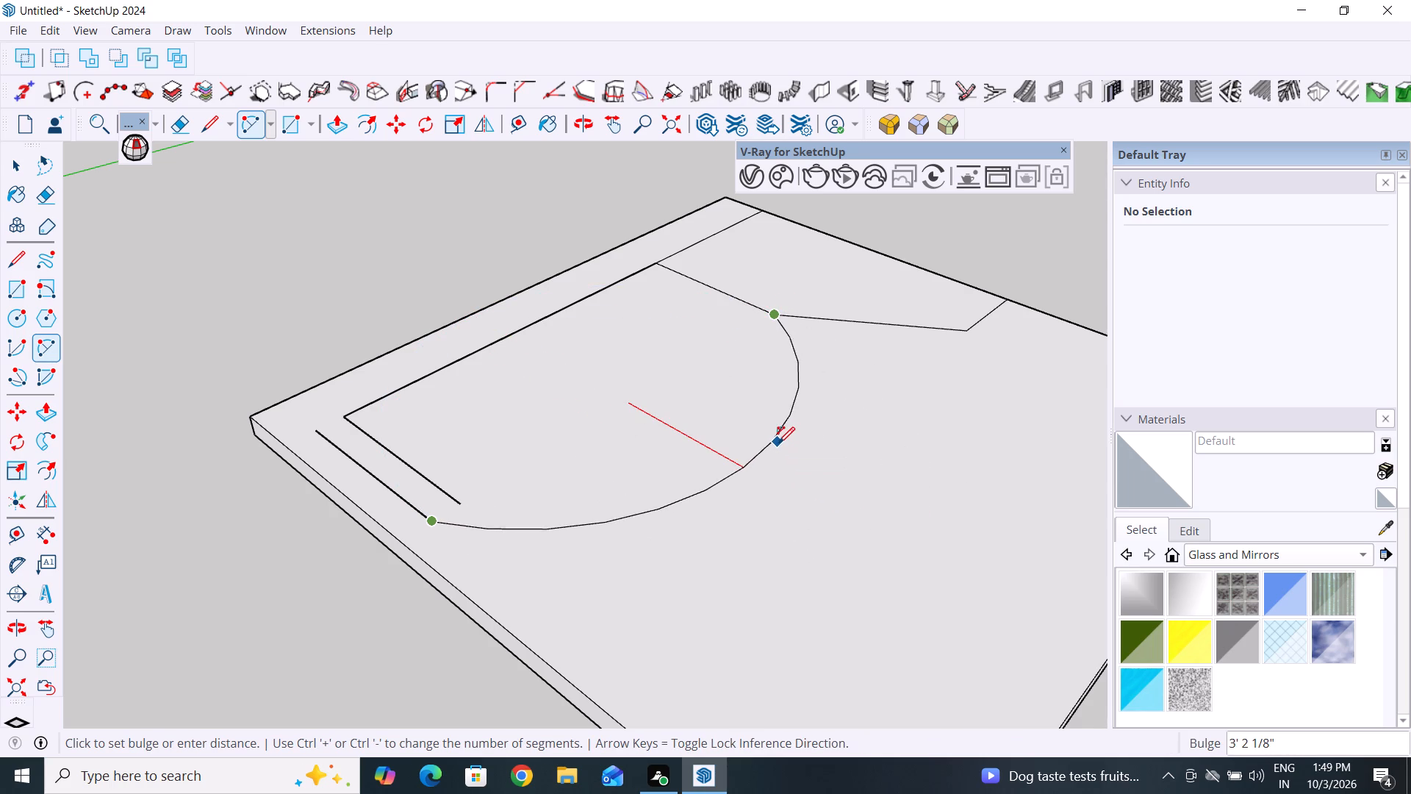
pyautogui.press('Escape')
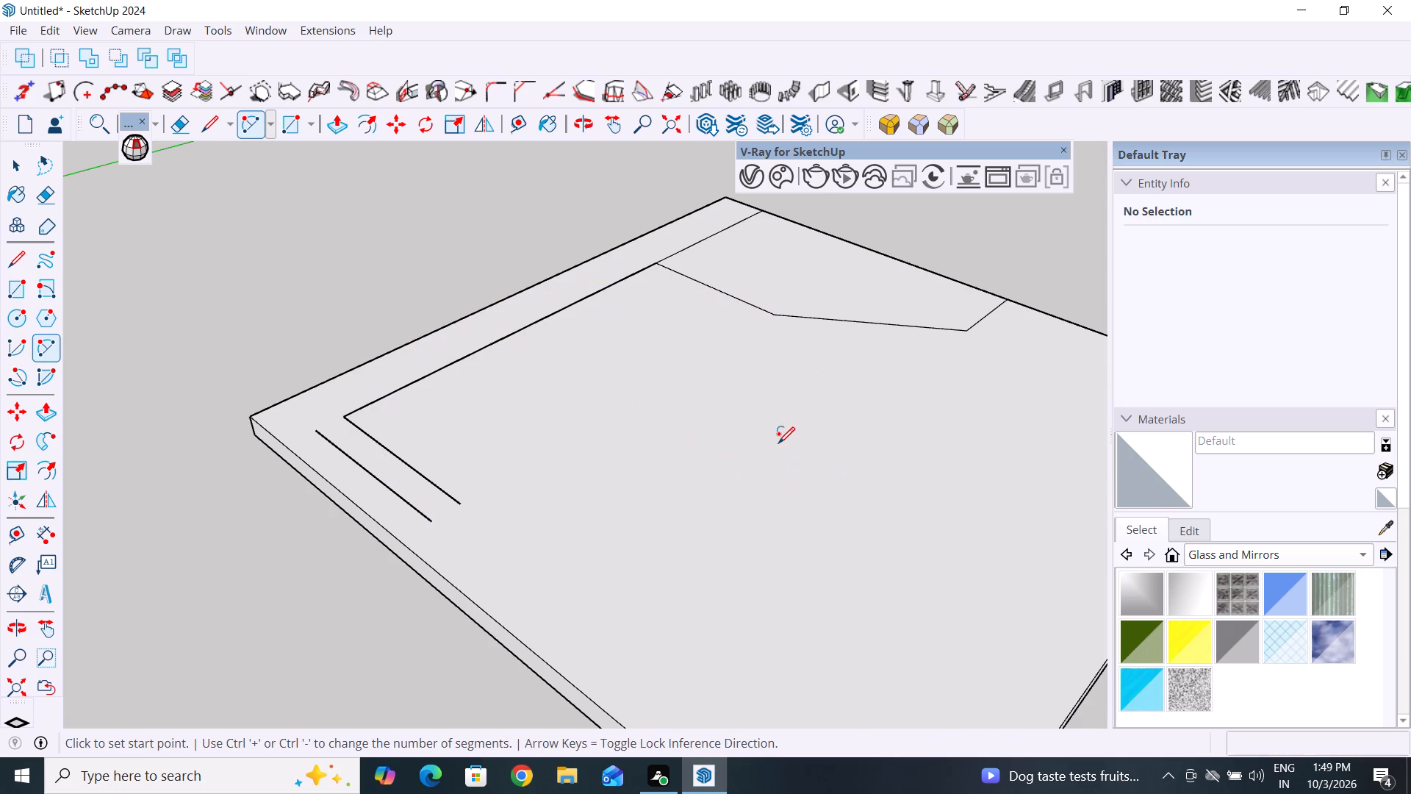
# Extend the outline's diagonal side past its inner endpoint with a collinear line about 2' 3 1/4" long.
pyautogui.click(24, 175)
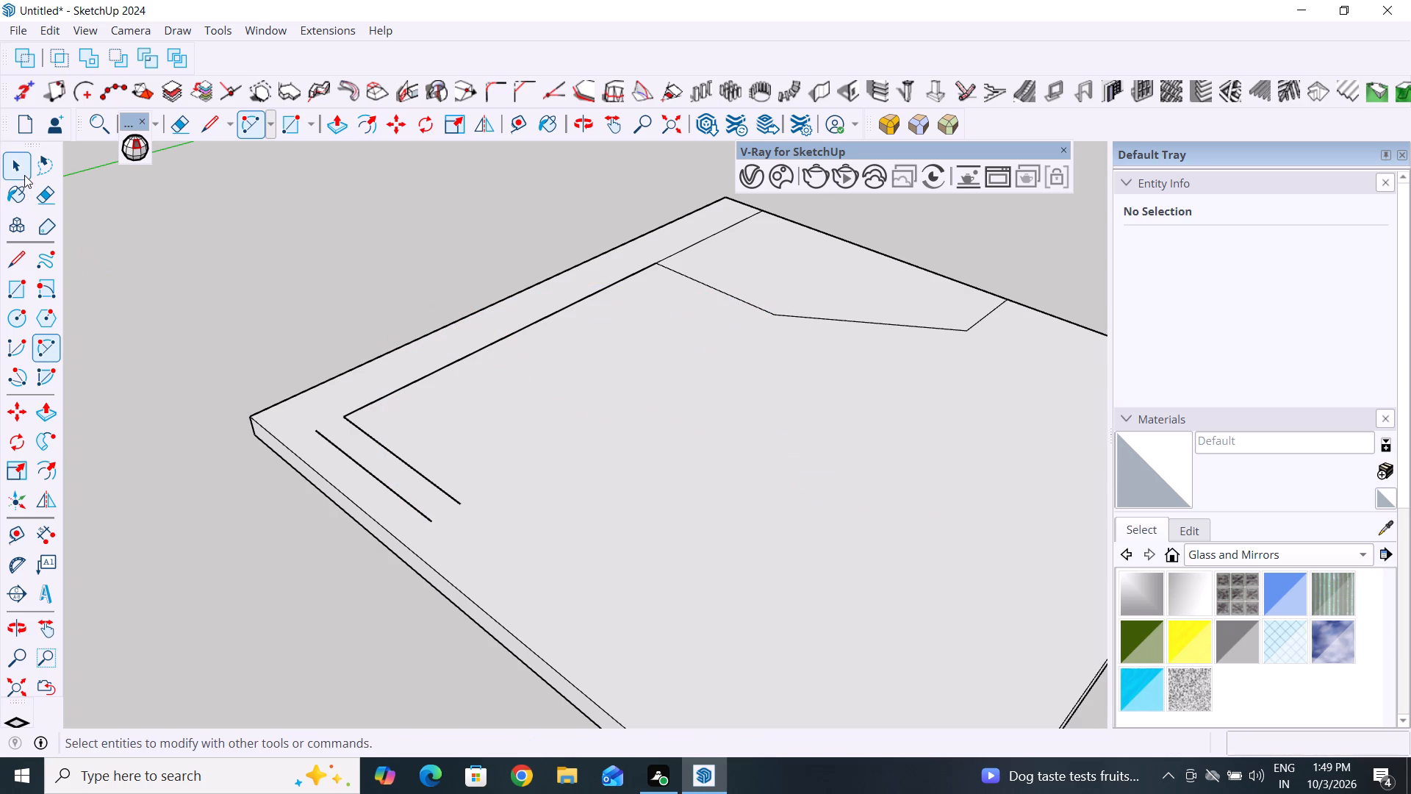
pyautogui.click(769, 310)
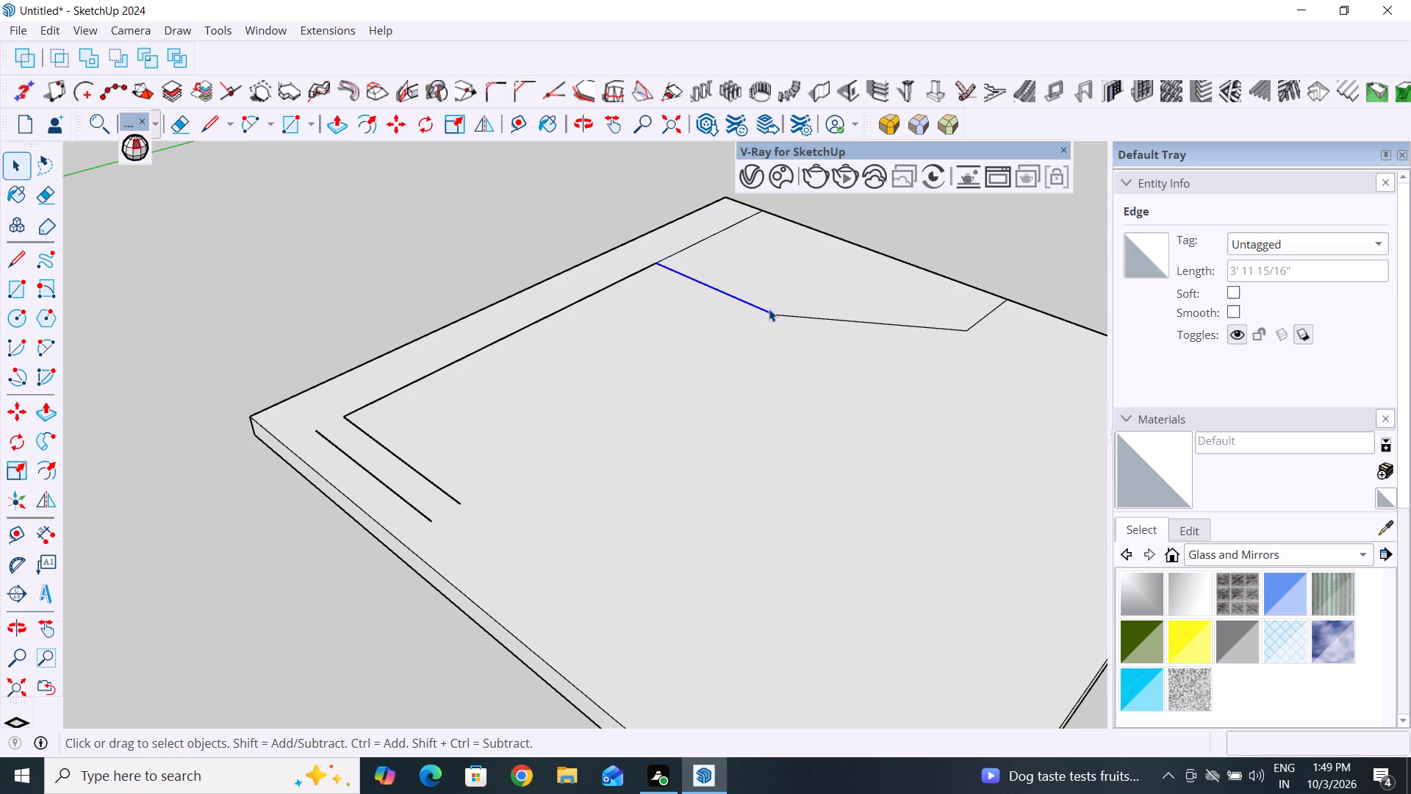
pyautogui.moveTo(853, 411); pyautogui.dragTo(648, 492, button='middle')
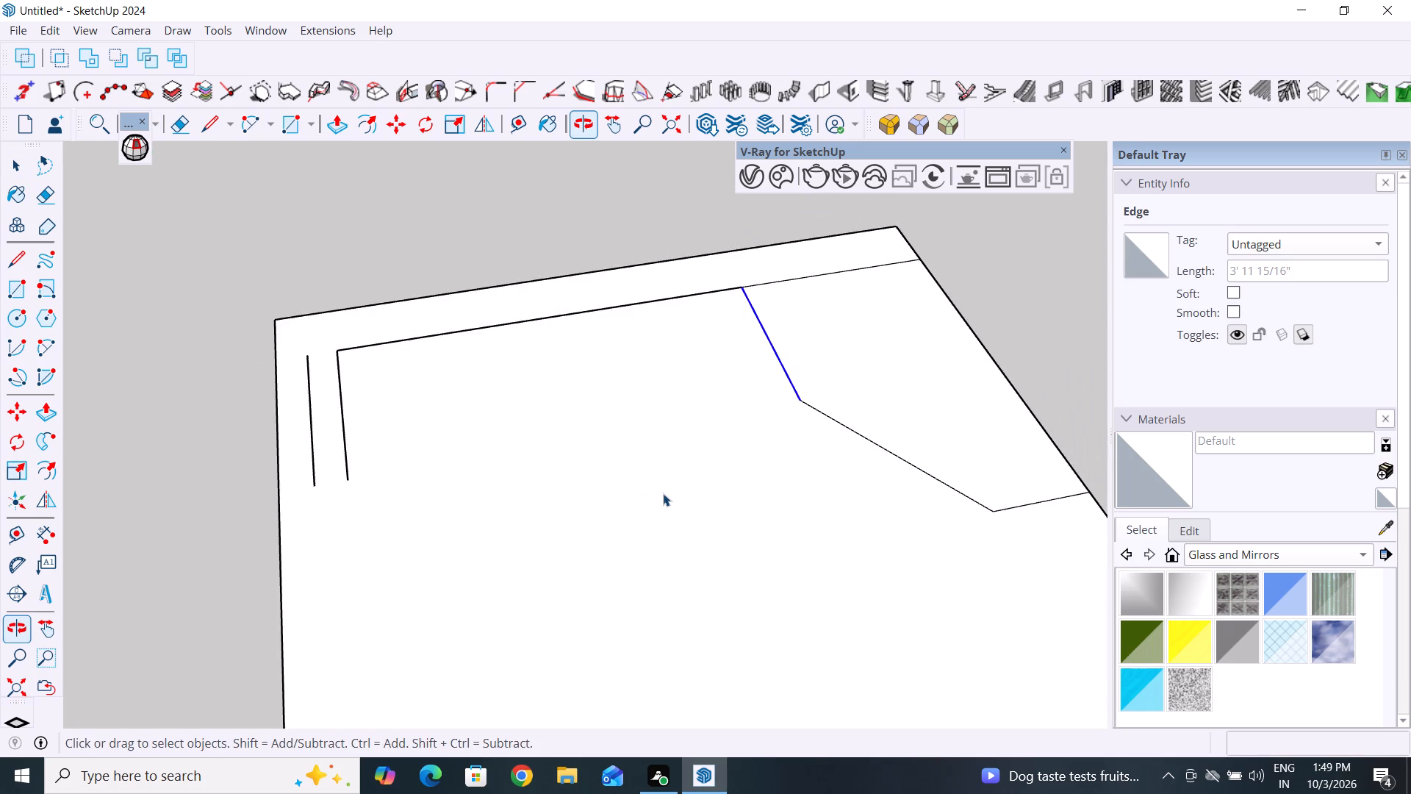
pyautogui.scroll(-3, 663, 493)
pyautogui.click(24, 260)
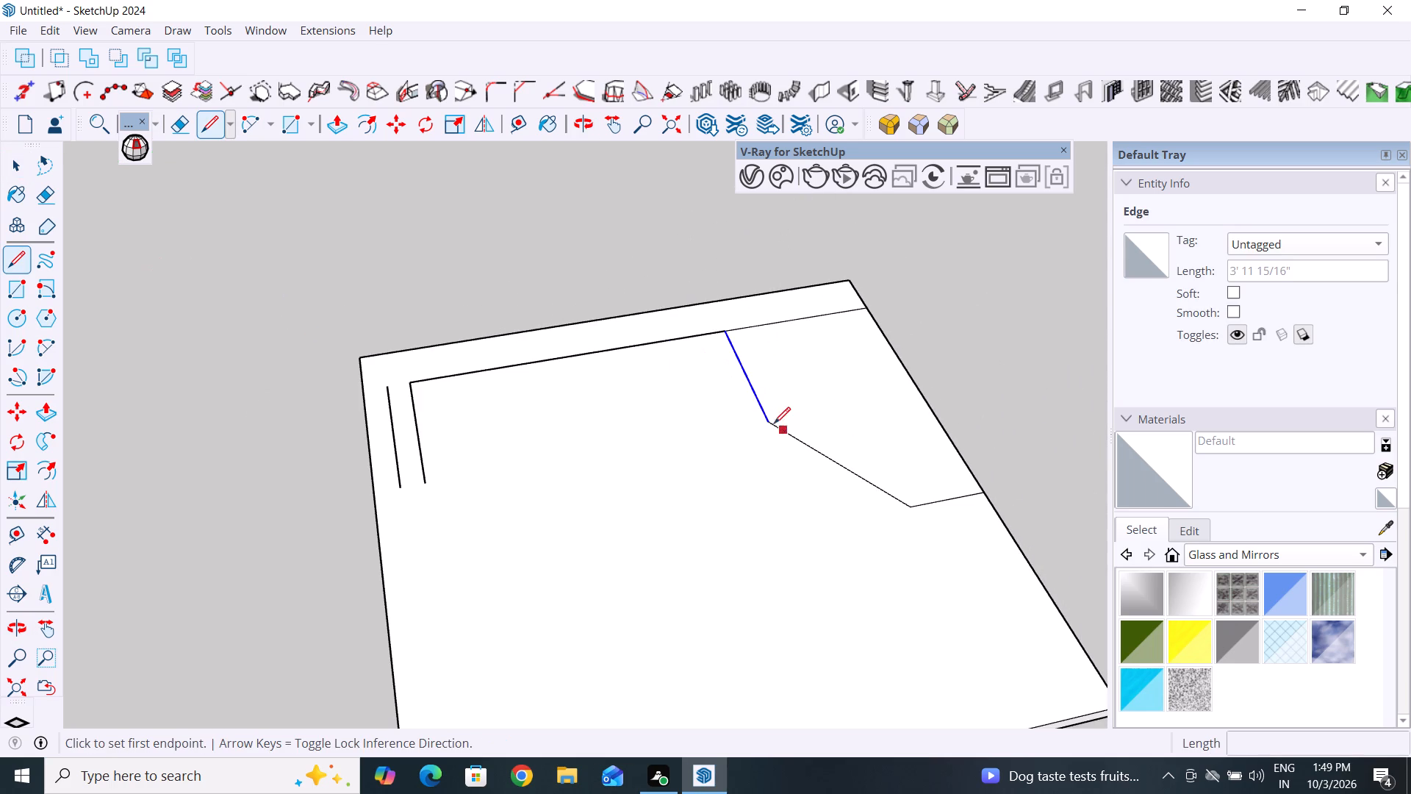
pyautogui.click(767, 422)
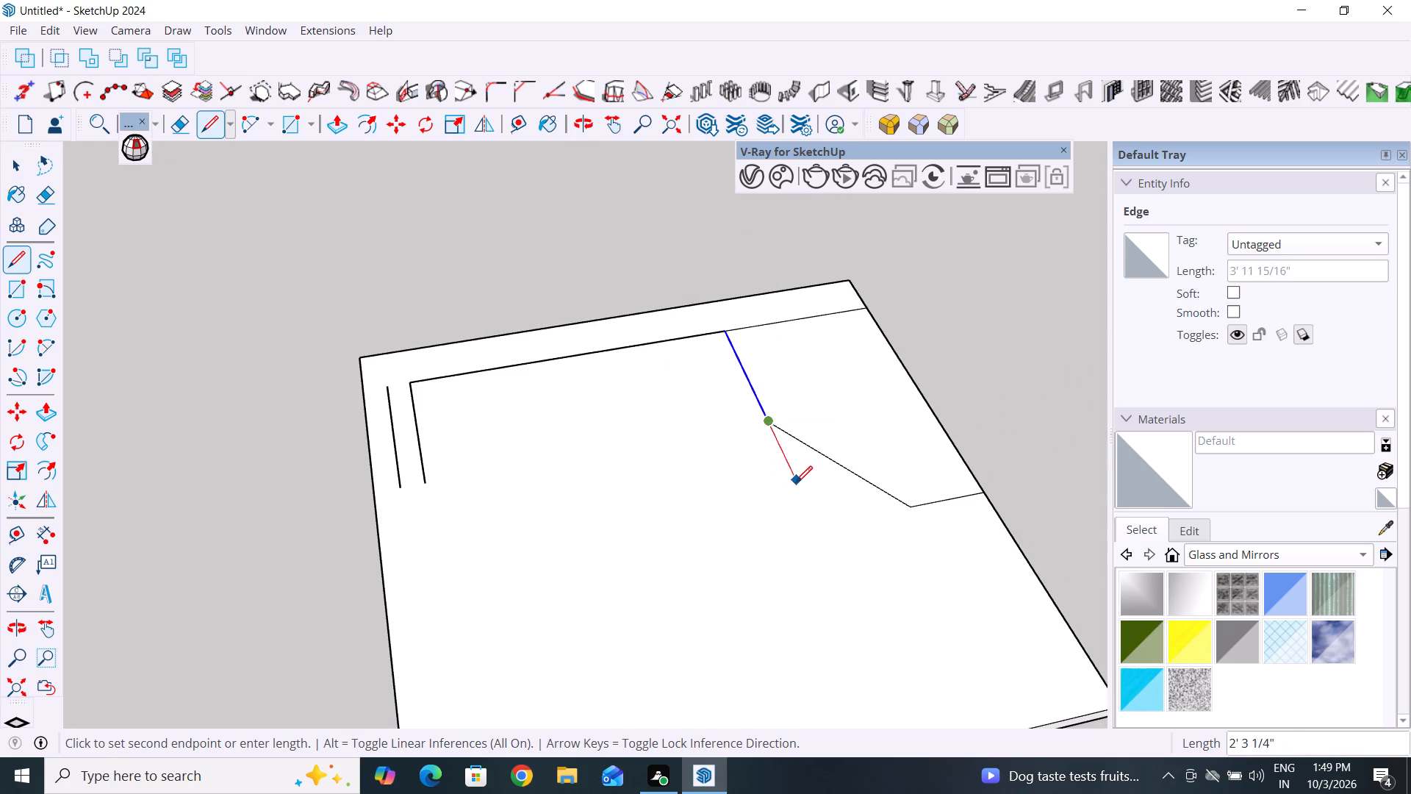
pyautogui.click(793, 480)
pyautogui.press('Escape')
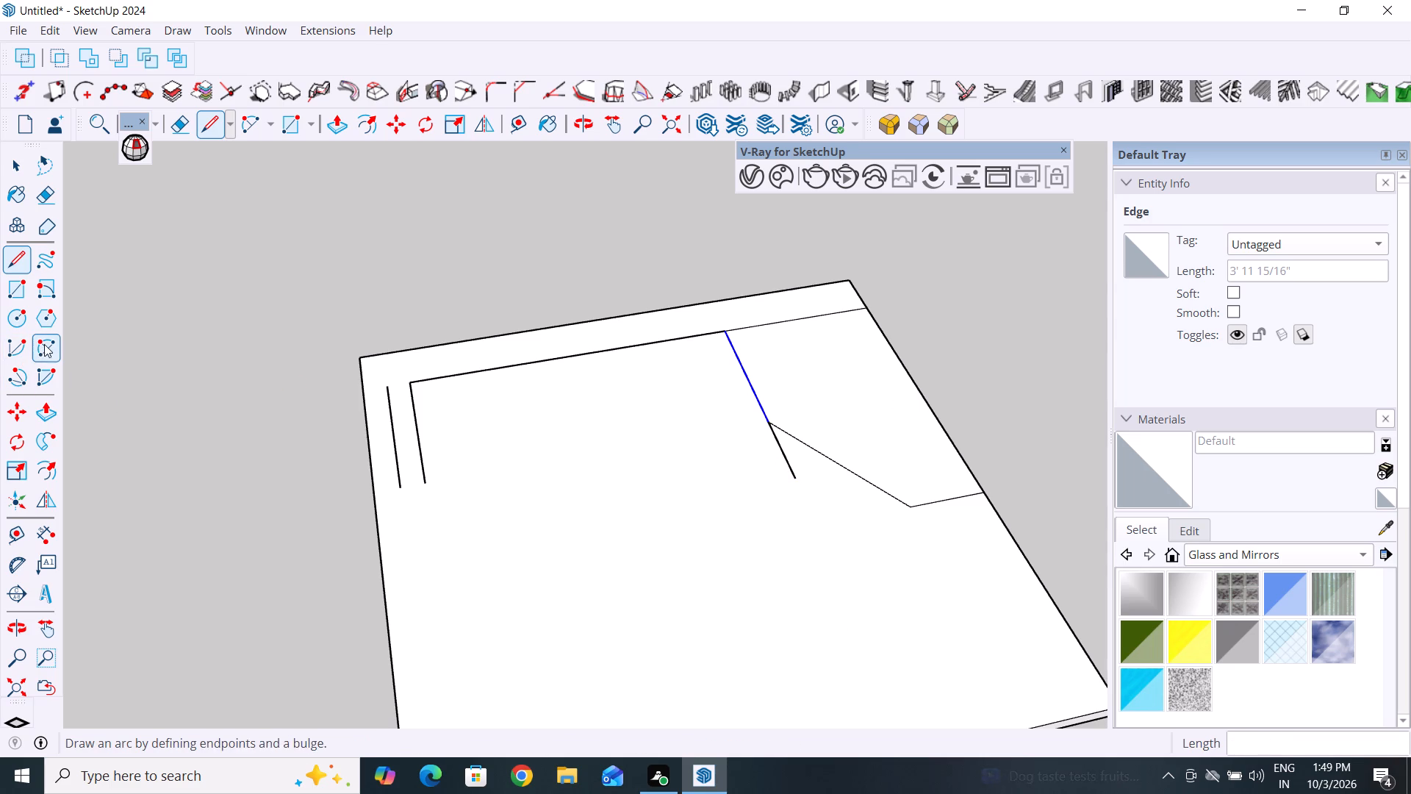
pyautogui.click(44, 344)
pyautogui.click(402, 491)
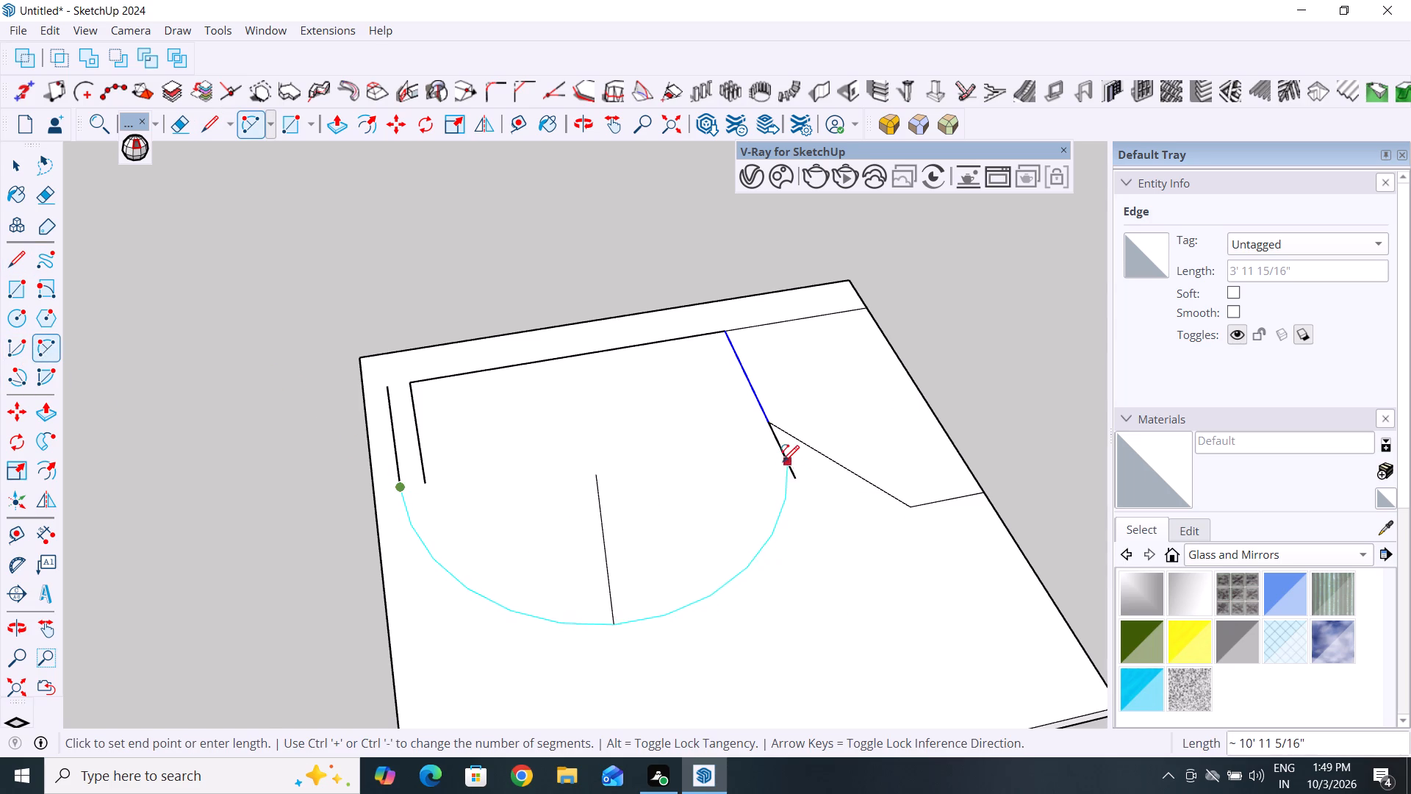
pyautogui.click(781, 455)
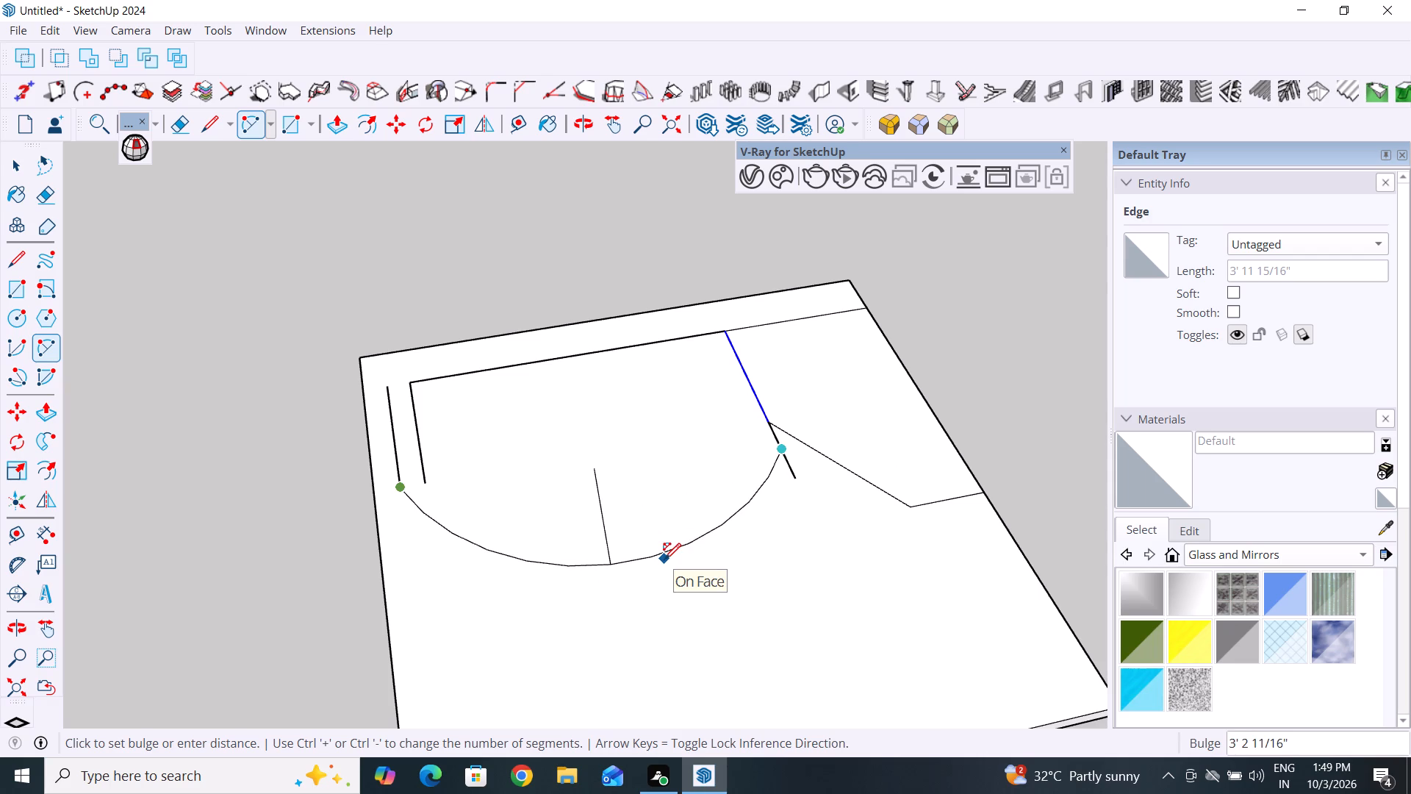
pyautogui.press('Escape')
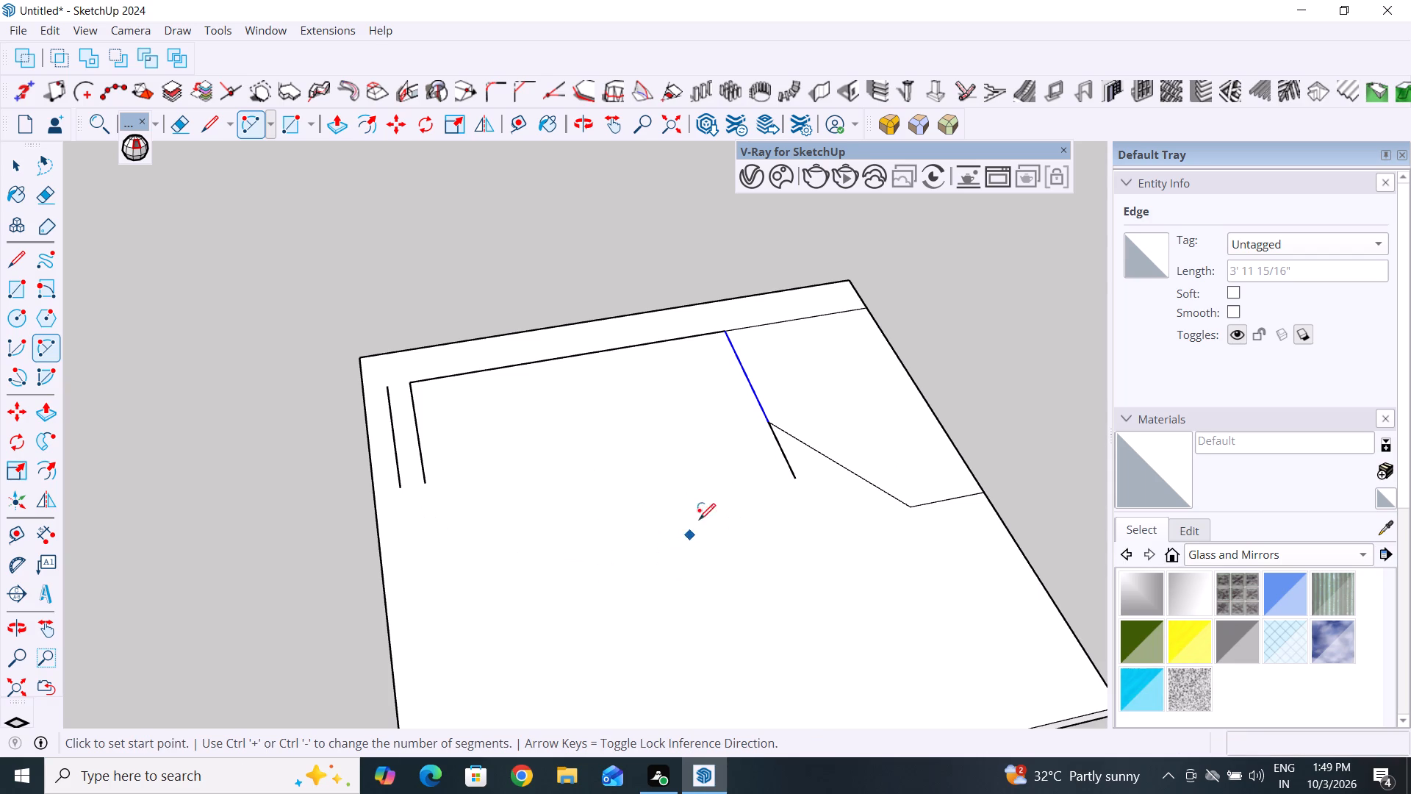
# Draw a two-point arc from the extended diagonal's end to the outer short side's end, bulging about 3' 8 7/16" outward.
pyautogui.click(796, 479)
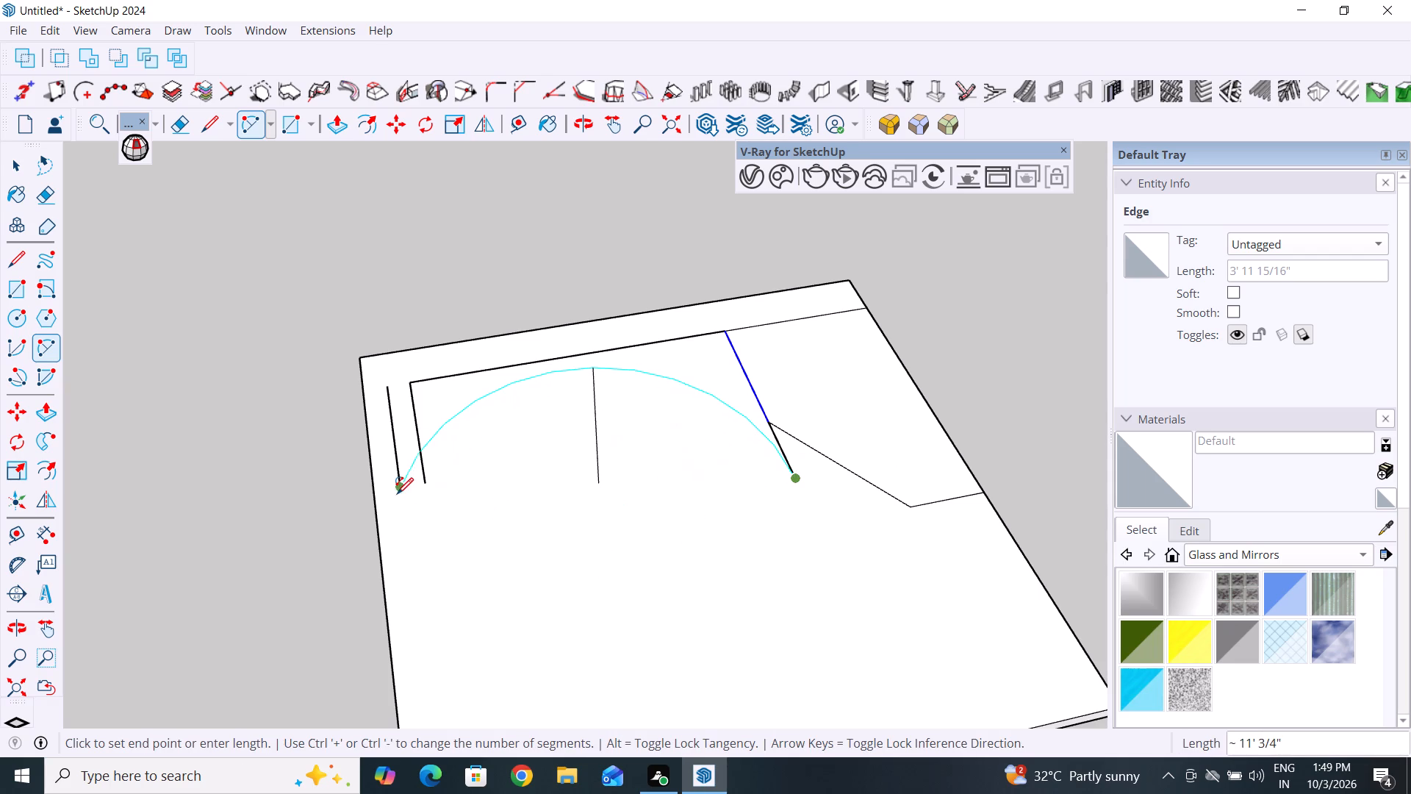
pyautogui.click(397, 487)
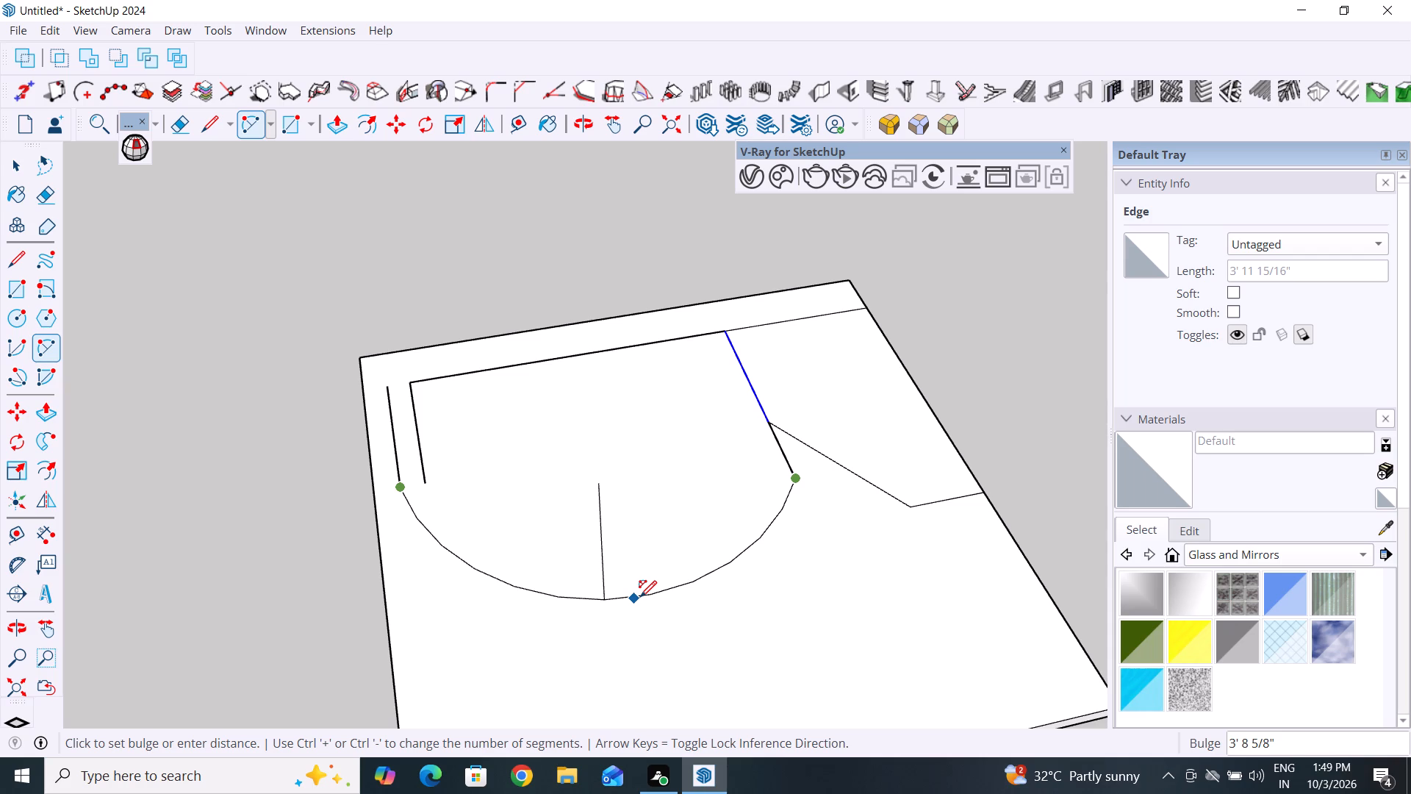
pyautogui.click(639, 597)
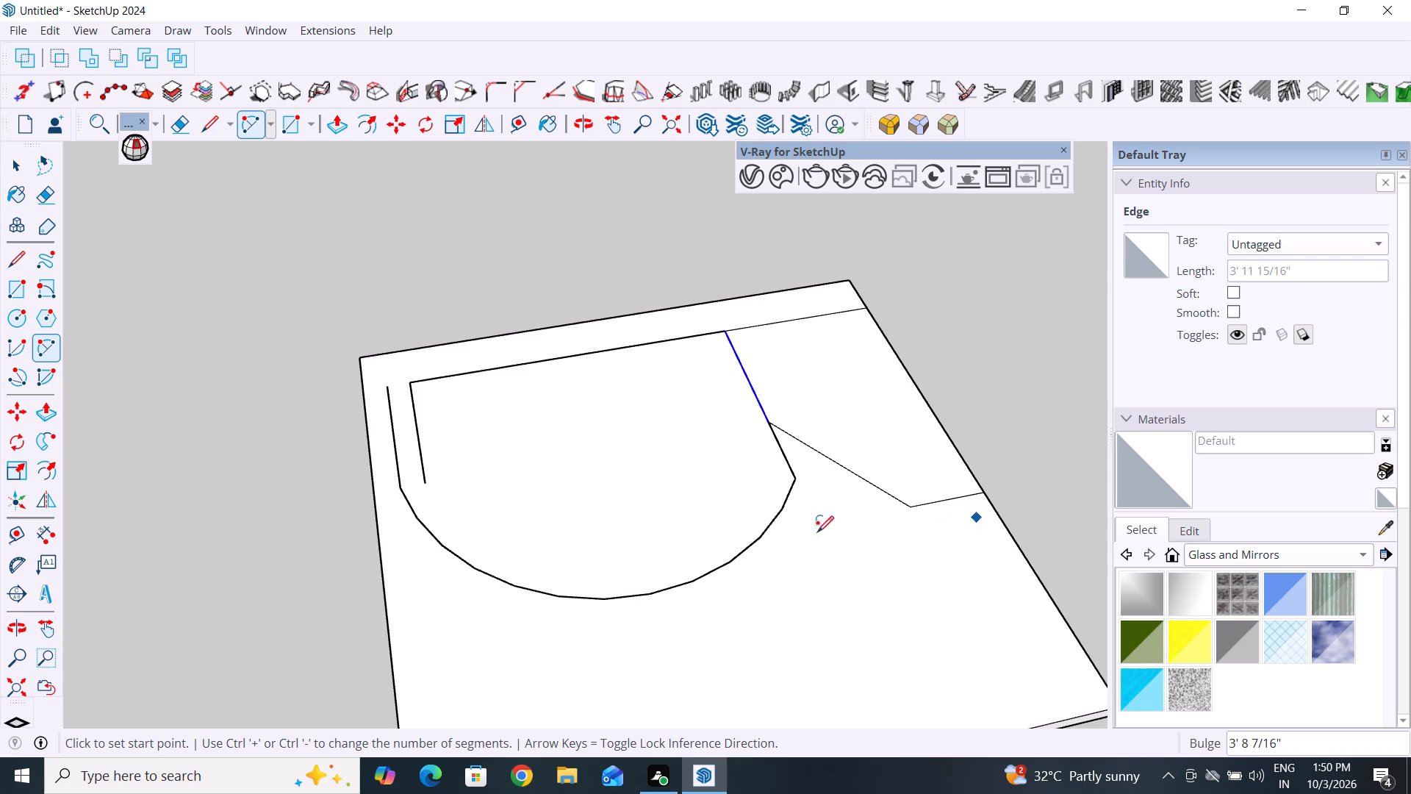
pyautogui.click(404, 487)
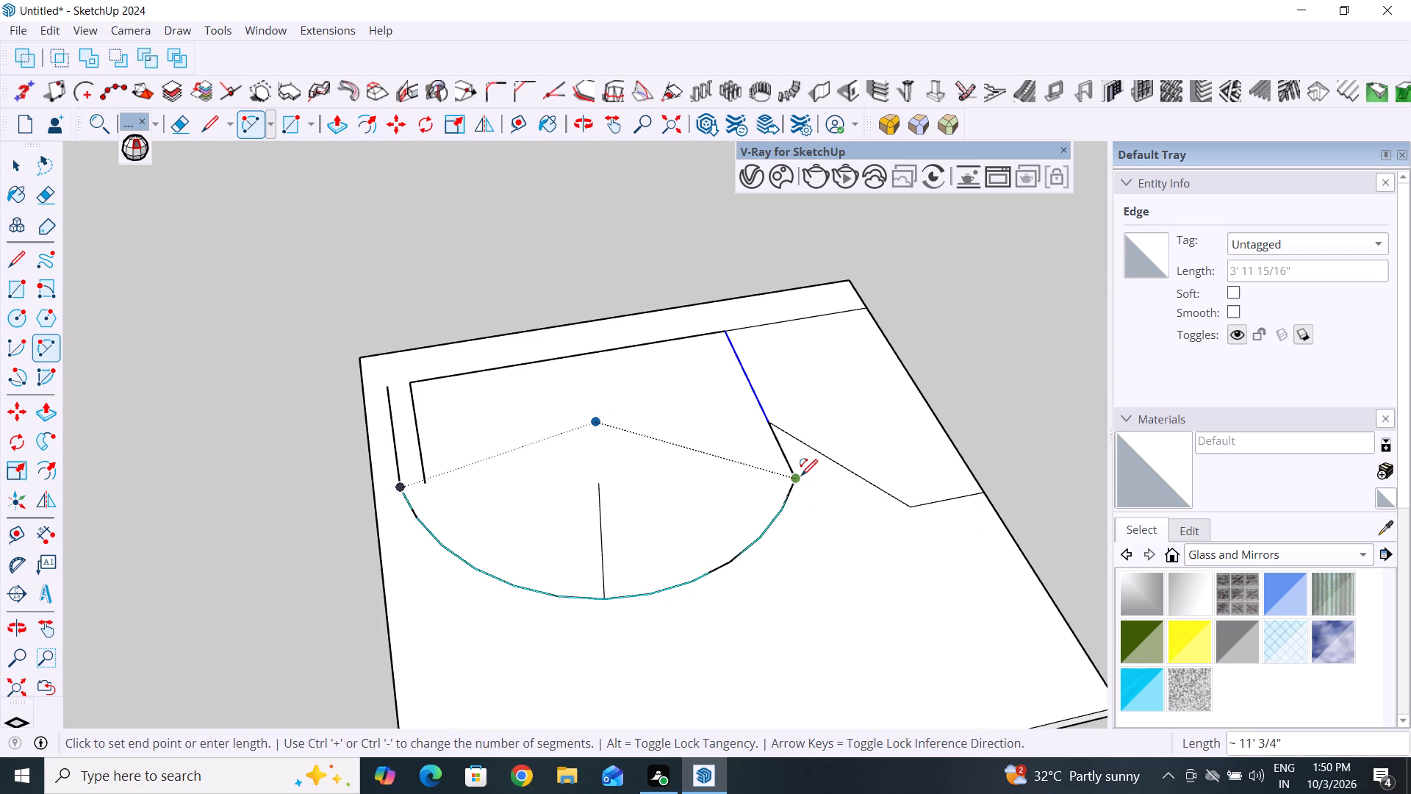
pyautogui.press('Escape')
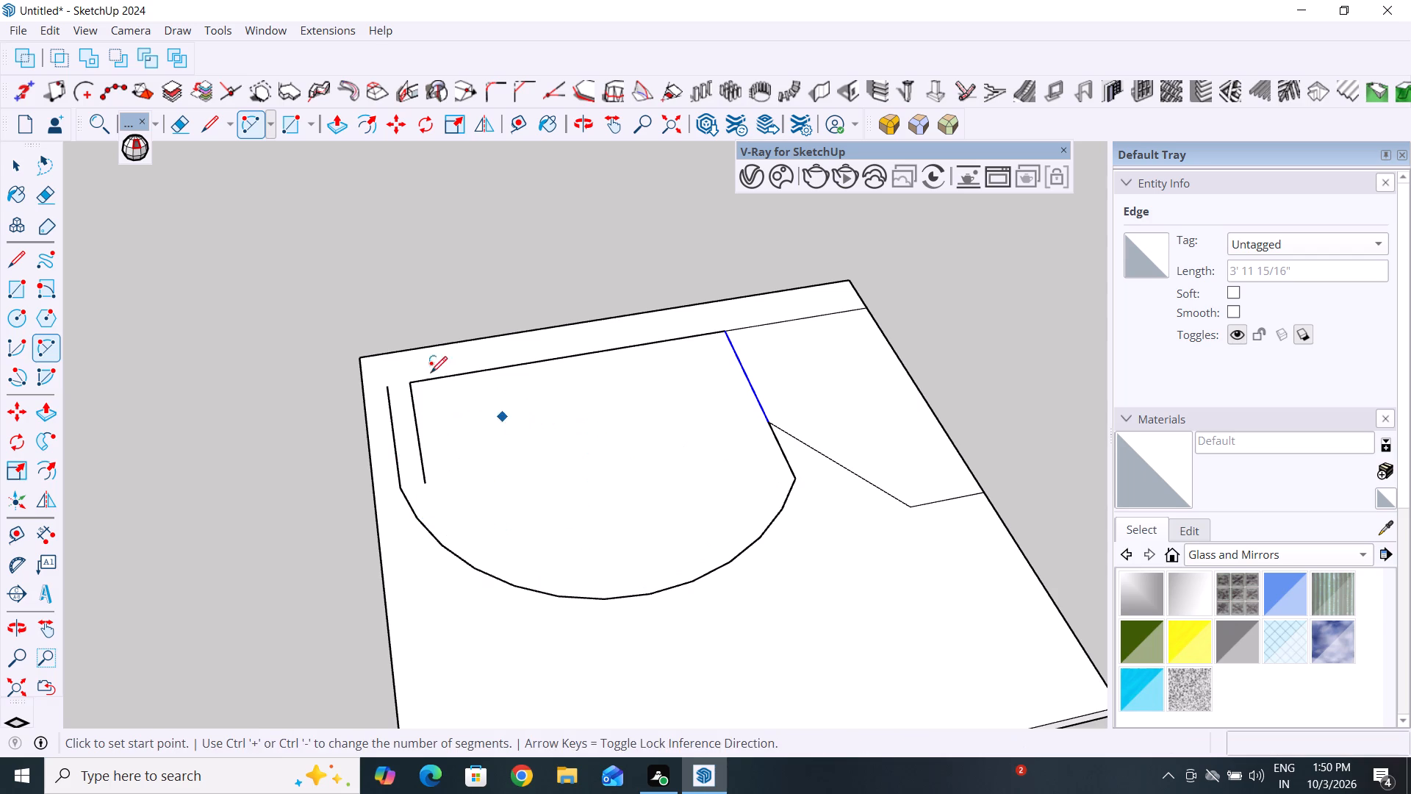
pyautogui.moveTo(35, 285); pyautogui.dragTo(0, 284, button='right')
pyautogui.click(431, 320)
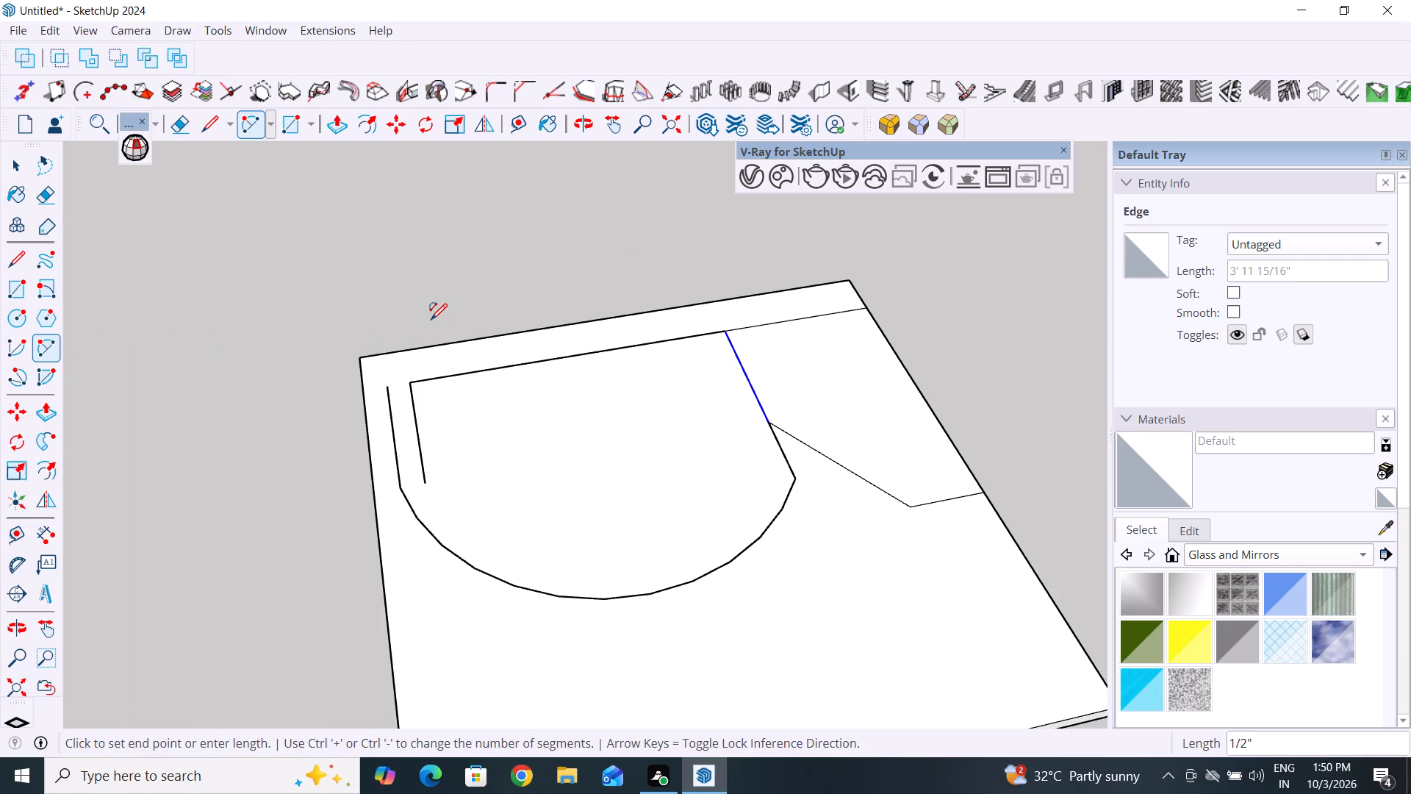
# Delete both collinear segments of the original inner short side, leaving its offset copy nearer the slab edge.
pyautogui.click(25, 168)
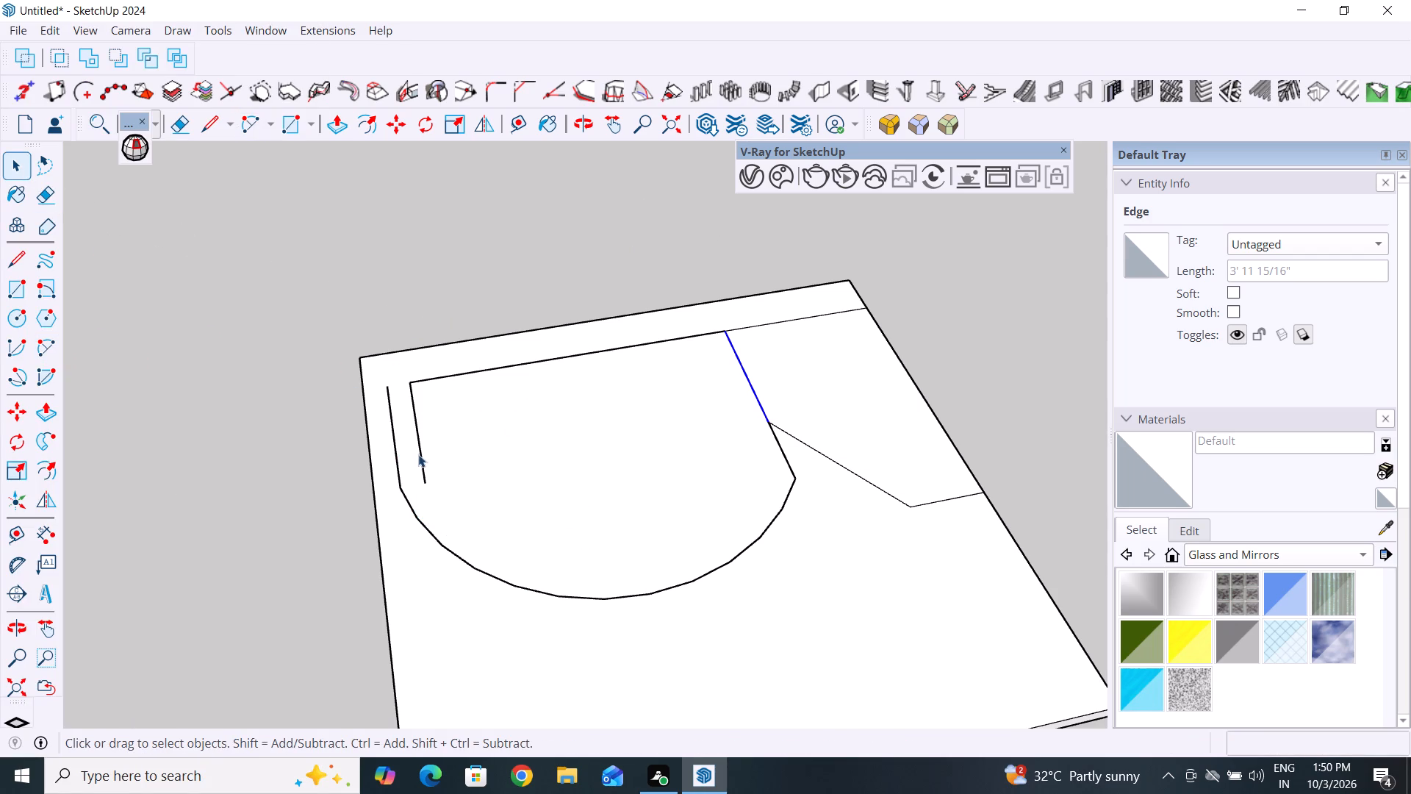
pyautogui.click(423, 462)
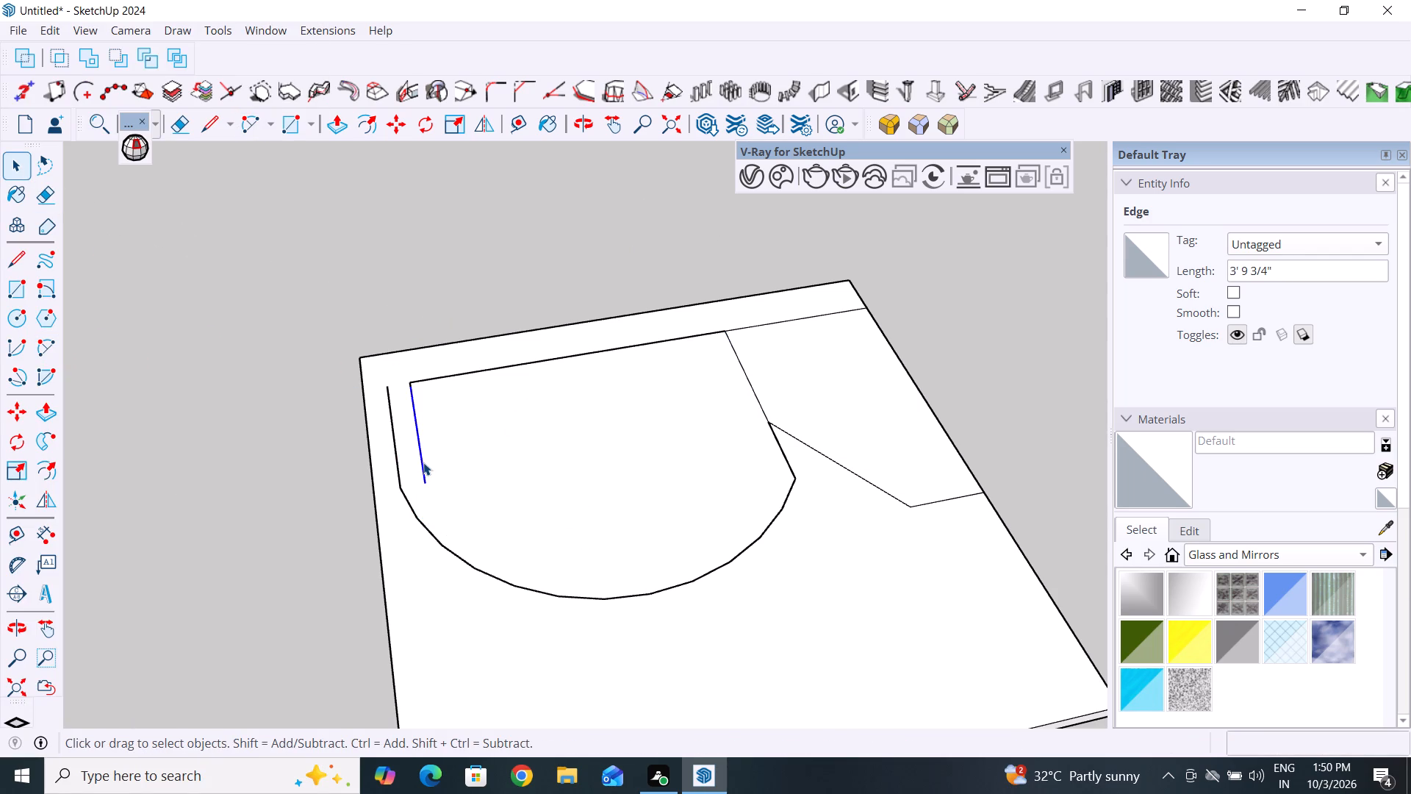
pyautogui.press('Delete')
pyautogui.scroll(13, 387, 400)
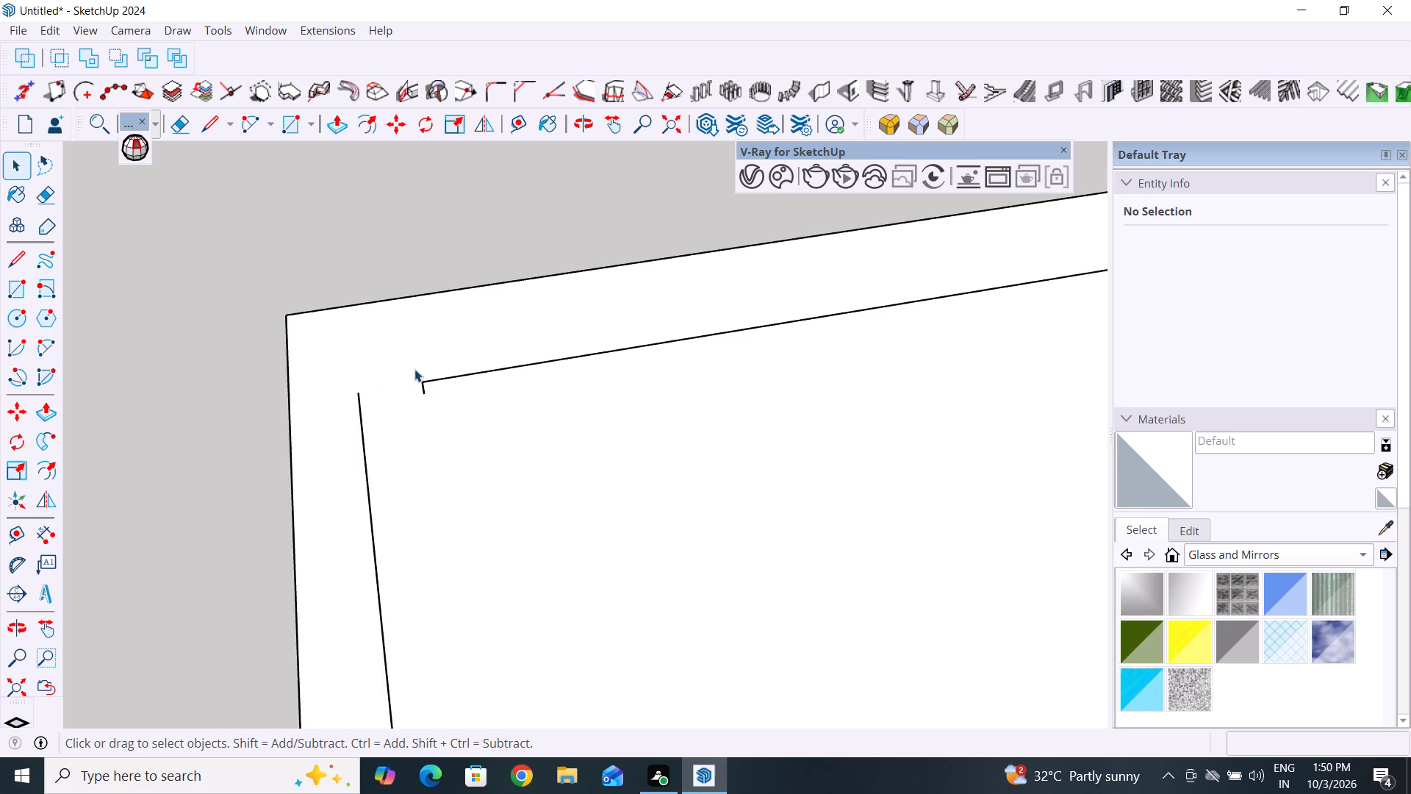
pyautogui.scroll(2, 414, 369)
pyautogui.click(431, 409)
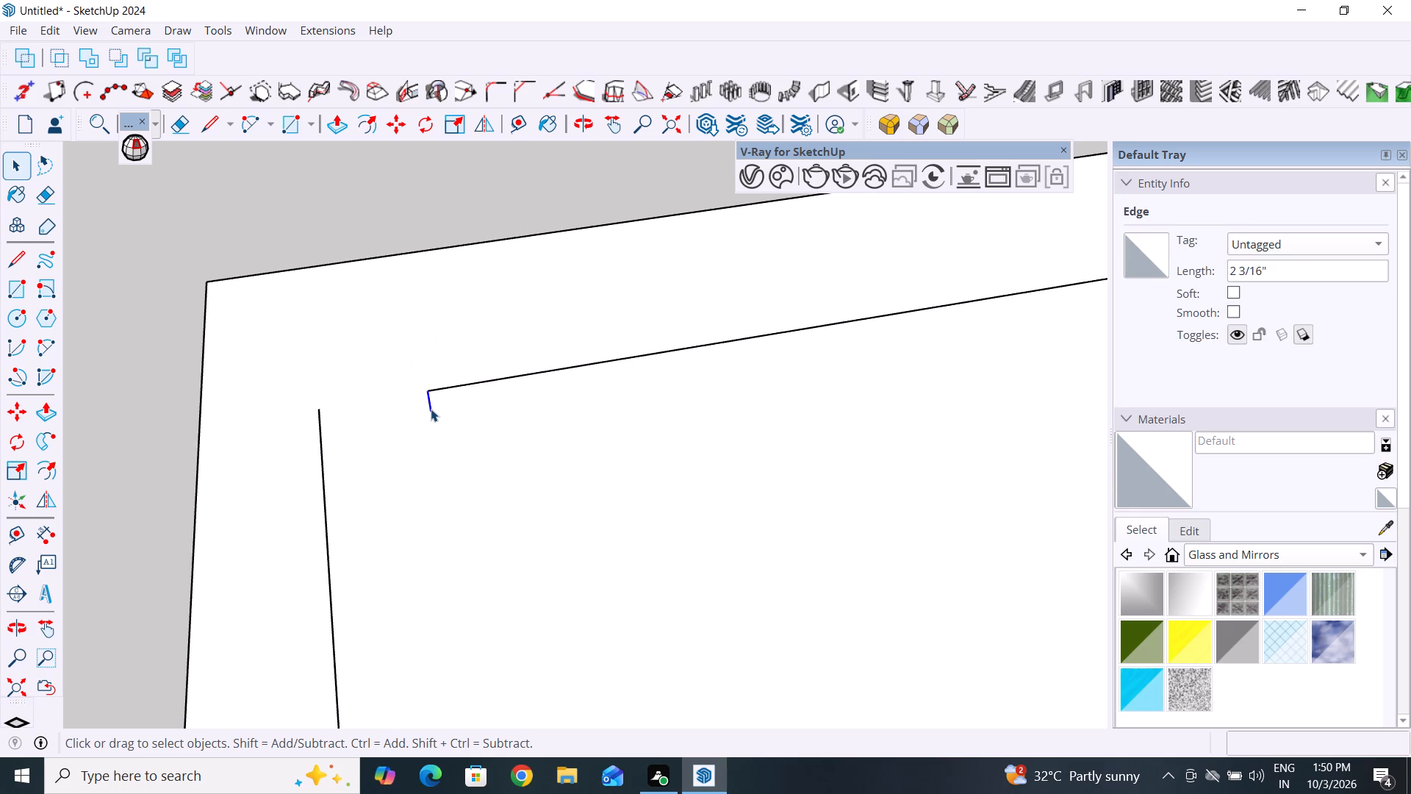
pyautogui.press('Delete')
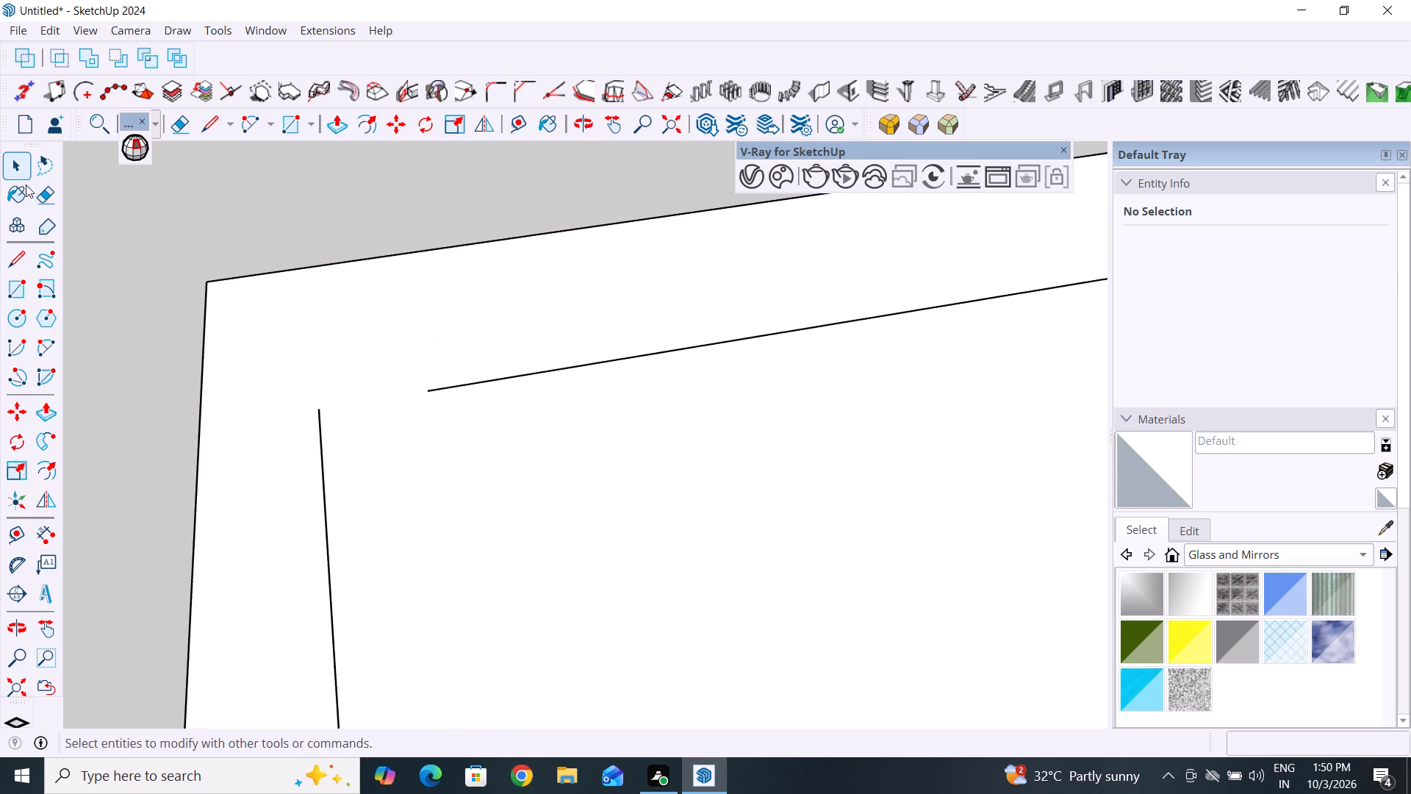
# Close the outline's corner with a line from the offset short side's open end to the long side's endpoint.
pyautogui.click(190, 138)
pyautogui.click(218, 129)
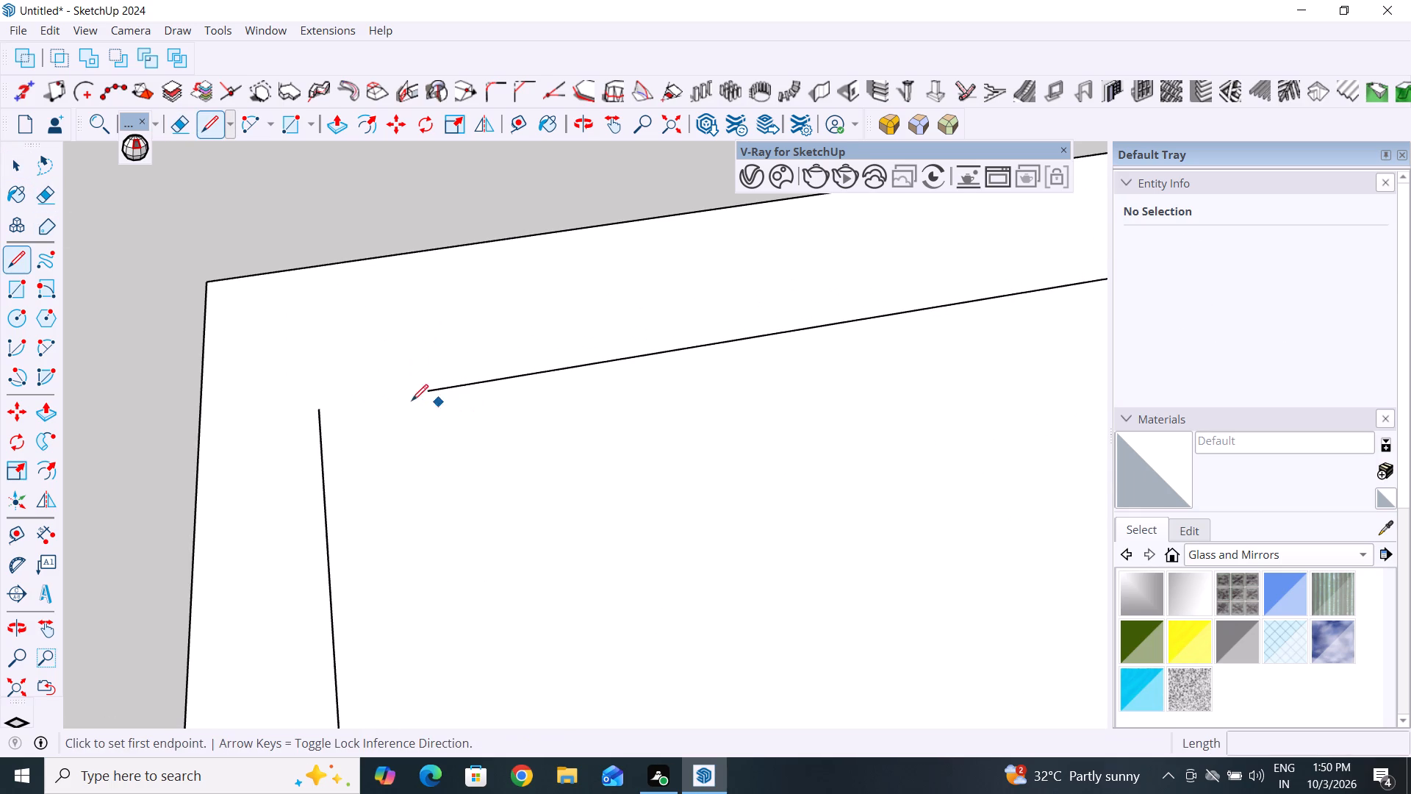
pyautogui.click(322, 409)
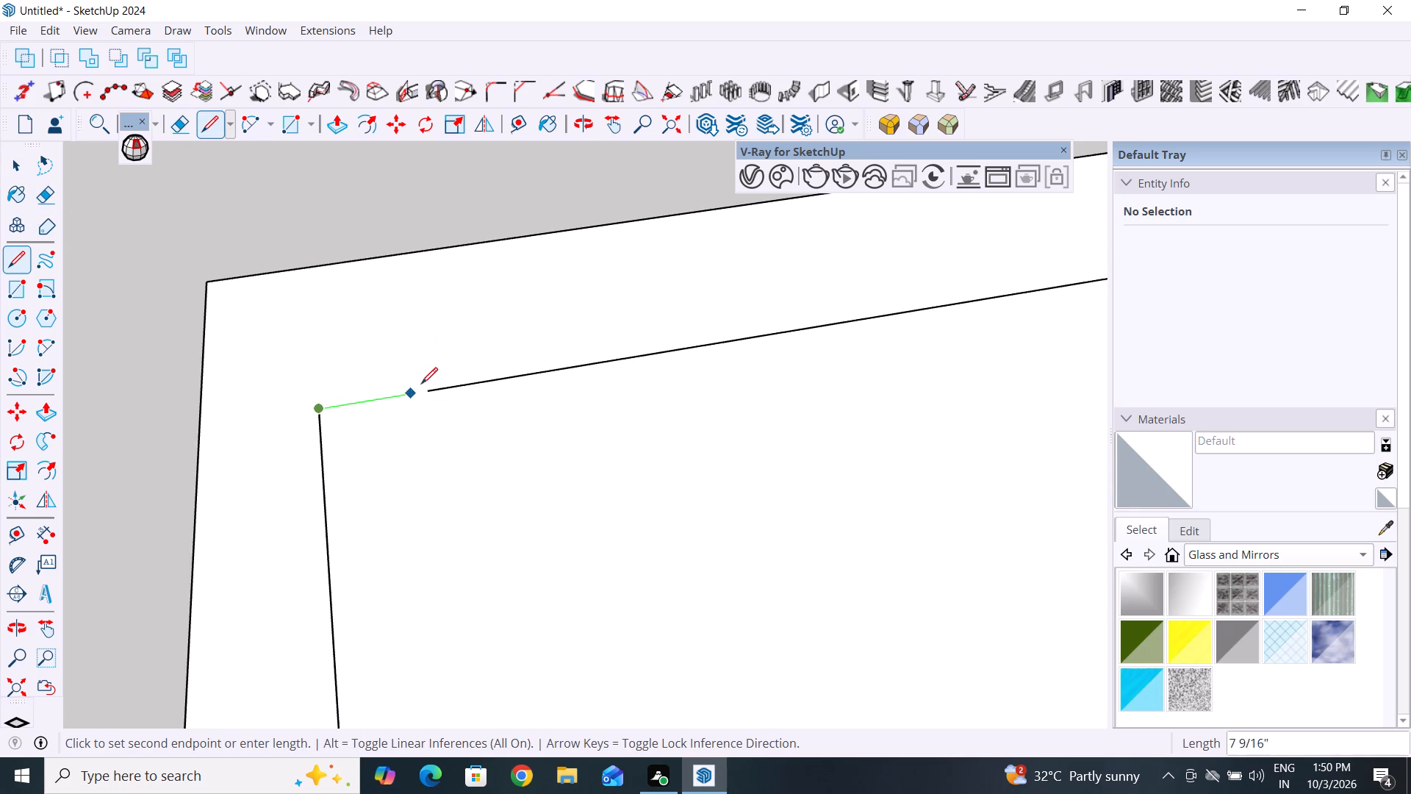
pyautogui.click(433, 391)
pyautogui.scroll(-14, 356, 493)
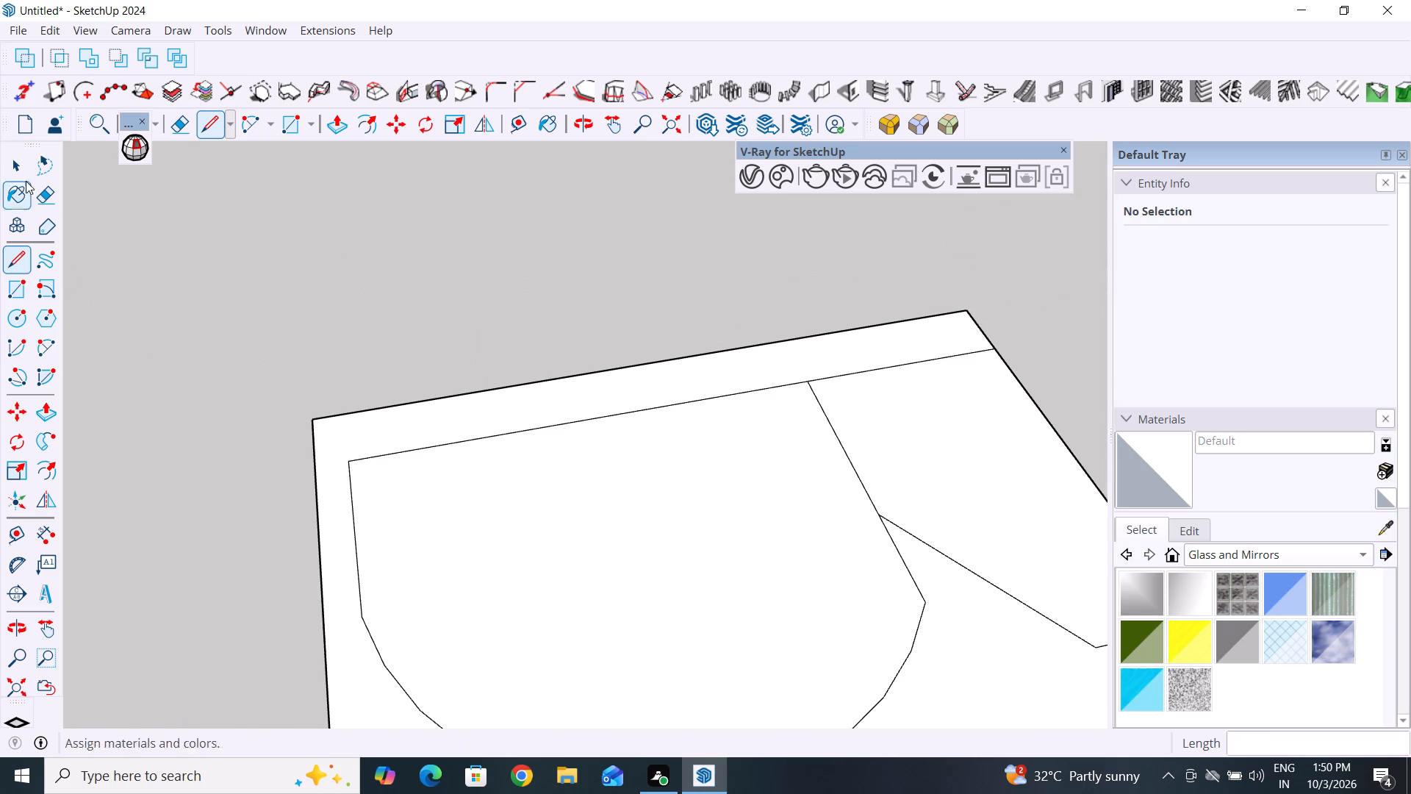
# Examine the junction between the curved outline and the neighbouring angled outline from several angles.
pyautogui.click(16, 172)
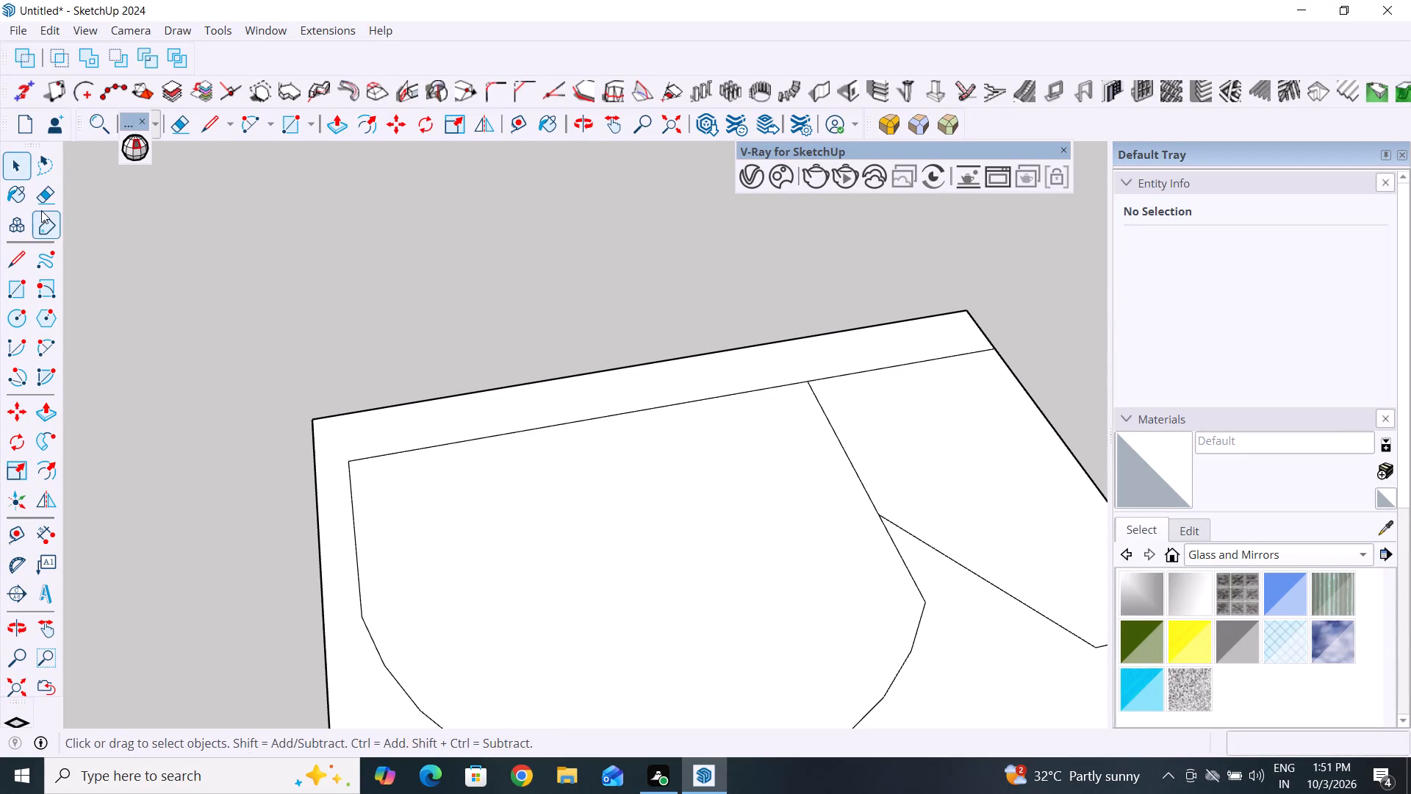
pyautogui.click(201, 272)
pyautogui.scroll(-10, 93, 404)
pyautogui.moveTo(372, 518); pyautogui.dragTo(407, 516, button='middle')
pyautogui.scroll(4, 407, 516)
pyautogui.scroll(-4, 407, 516)
pyautogui.moveTo(408, 516); pyautogui.dragTo(435, 507, button='middle')
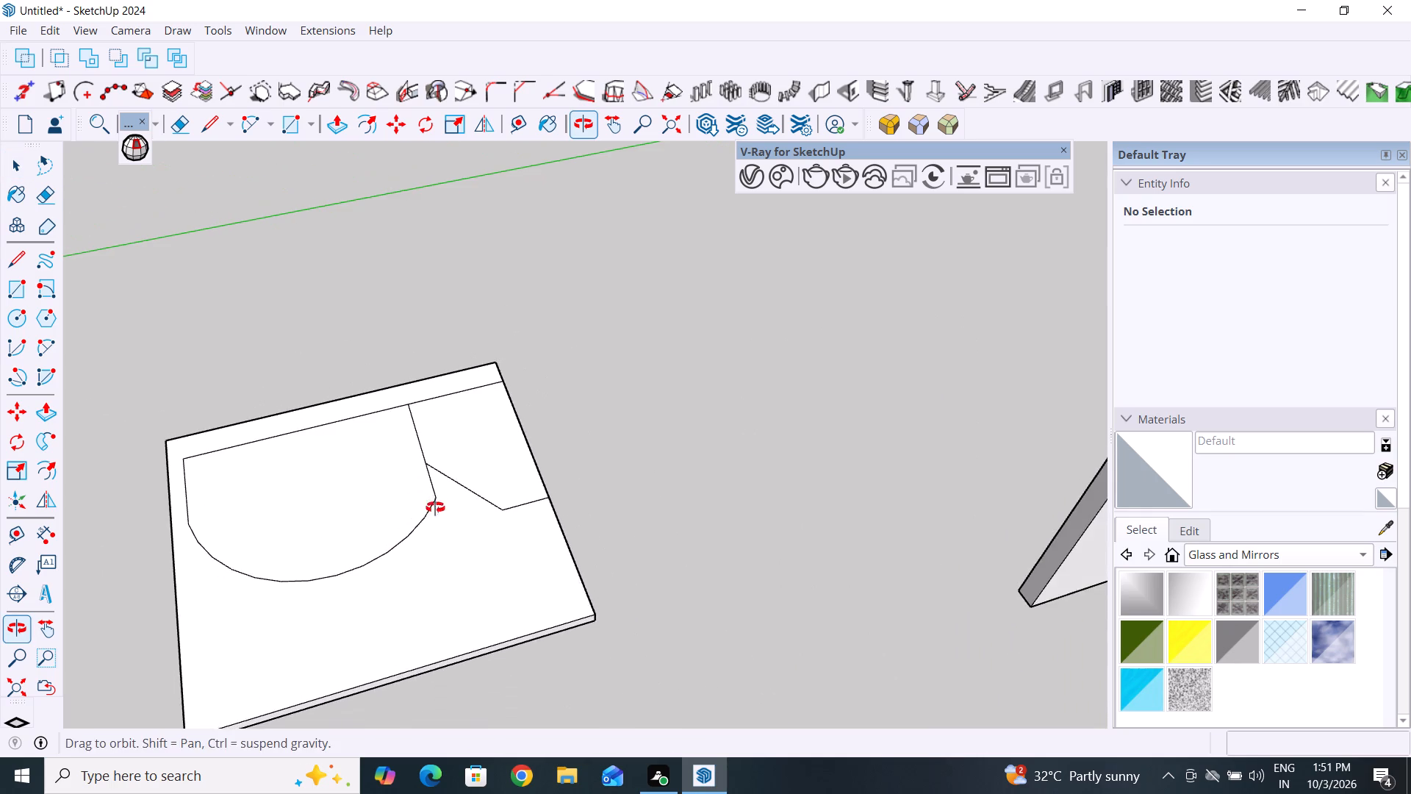
pyautogui.moveTo(435, 507); pyautogui.dragTo(448, 498, button='middle')
pyautogui.scroll(3, 448, 498)
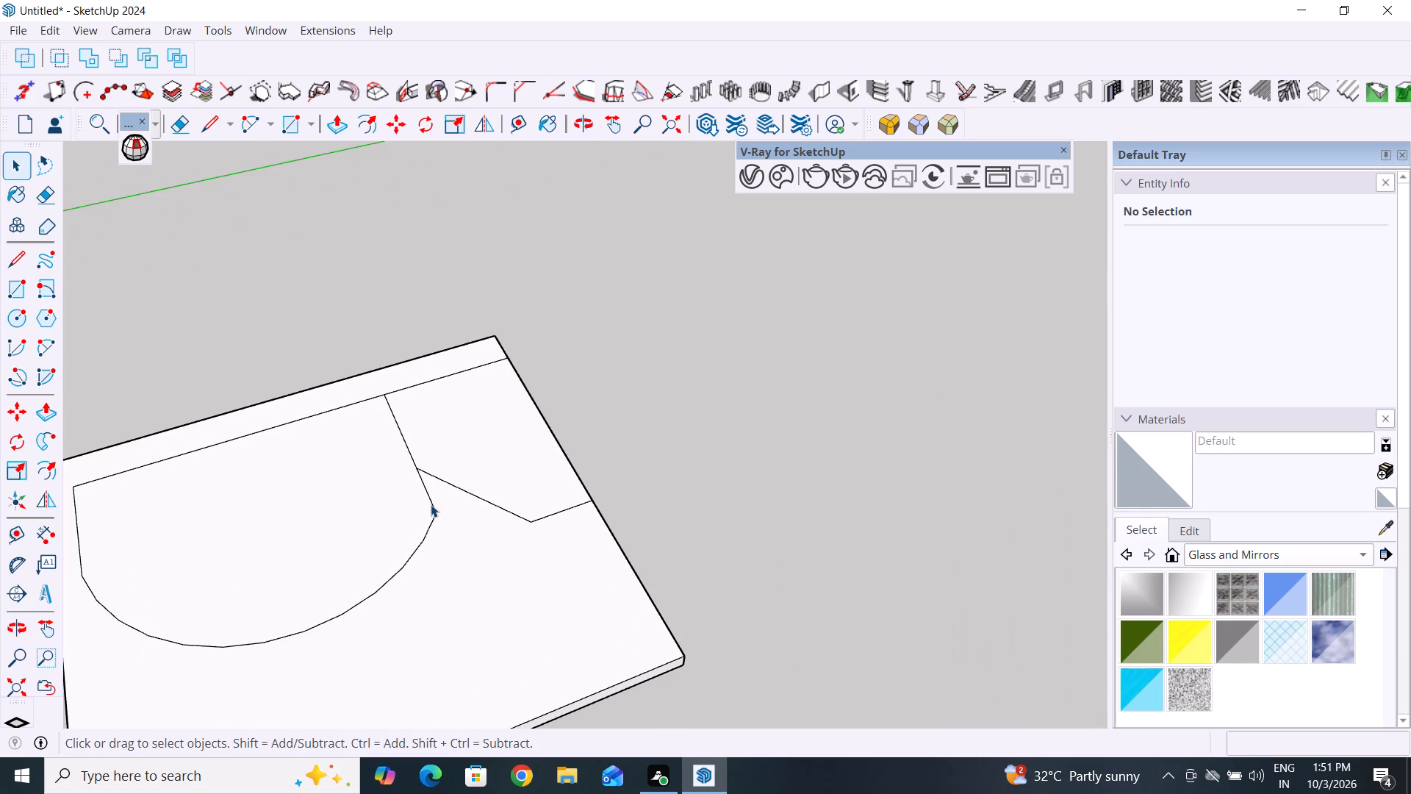
pyautogui.click(426, 490)
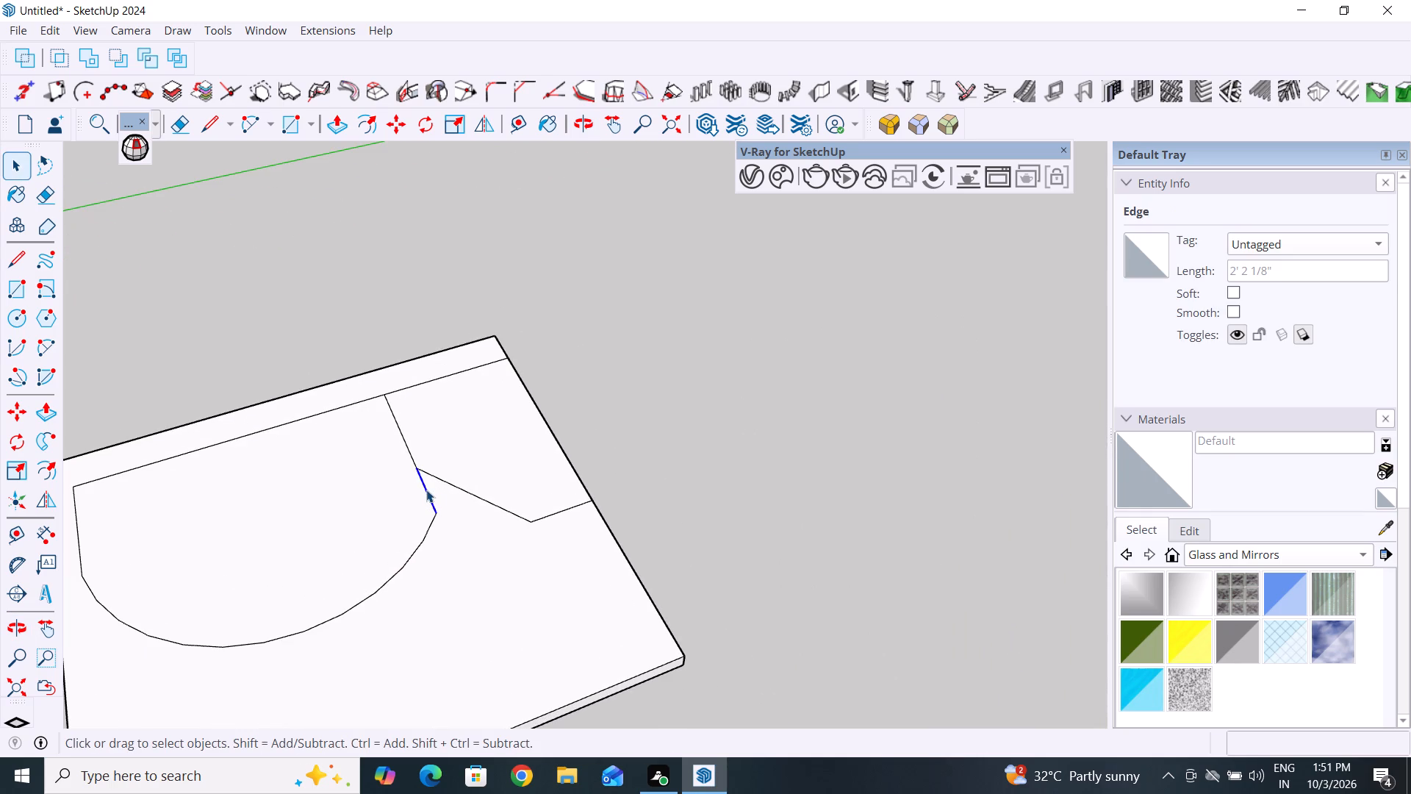
pyautogui.press('Escape')
pyautogui.click(710, 509)
pyautogui.moveTo(1410, 776); pyautogui.dragTo(1384, 778, button='middle')
pyautogui.scroll(-4, 1220, 552)
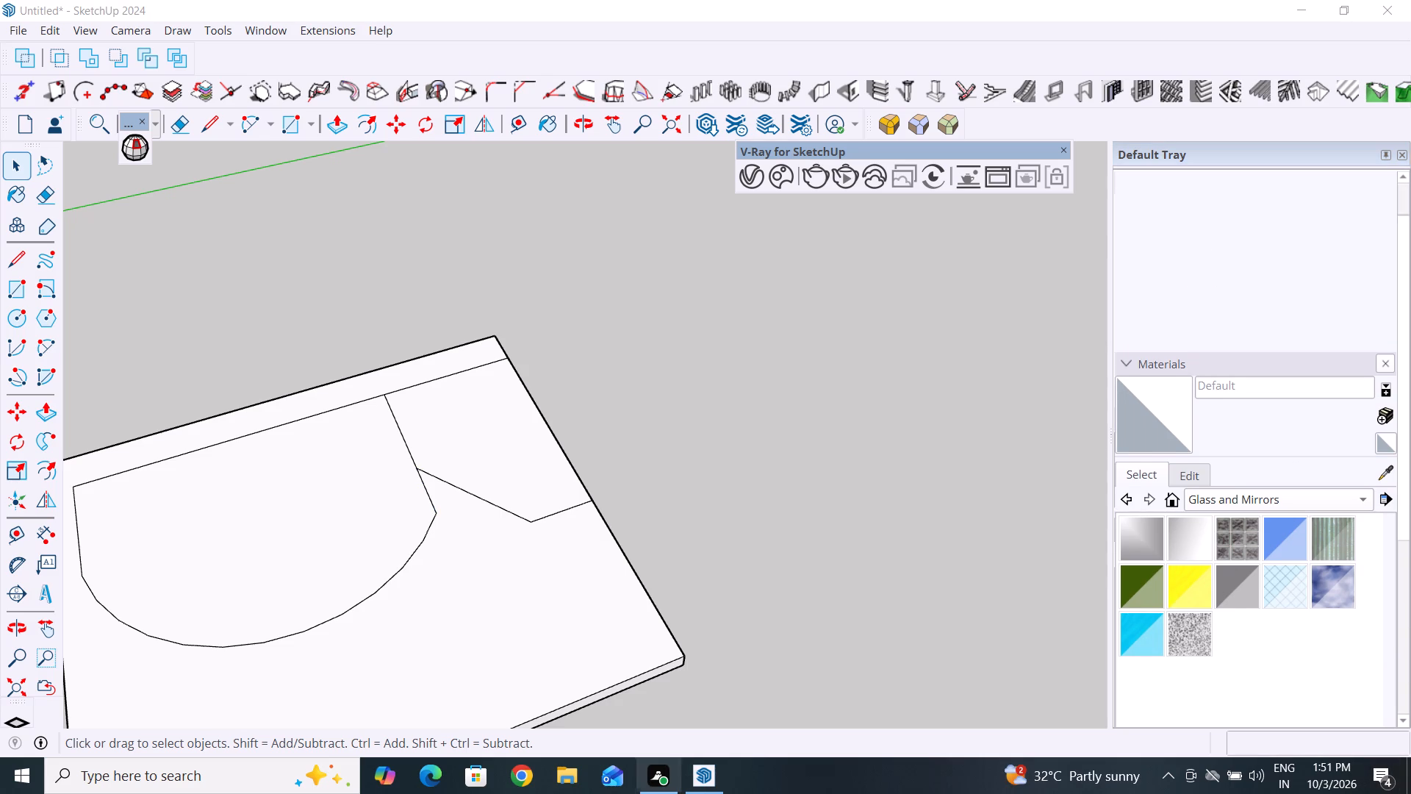
pyautogui.scroll(-5, 852, 624)
pyautogui.moveTo(844, 630); pyautogui.dragTo(615, 613, button='middle')
pyautogui.scroll(3, 534, 560)
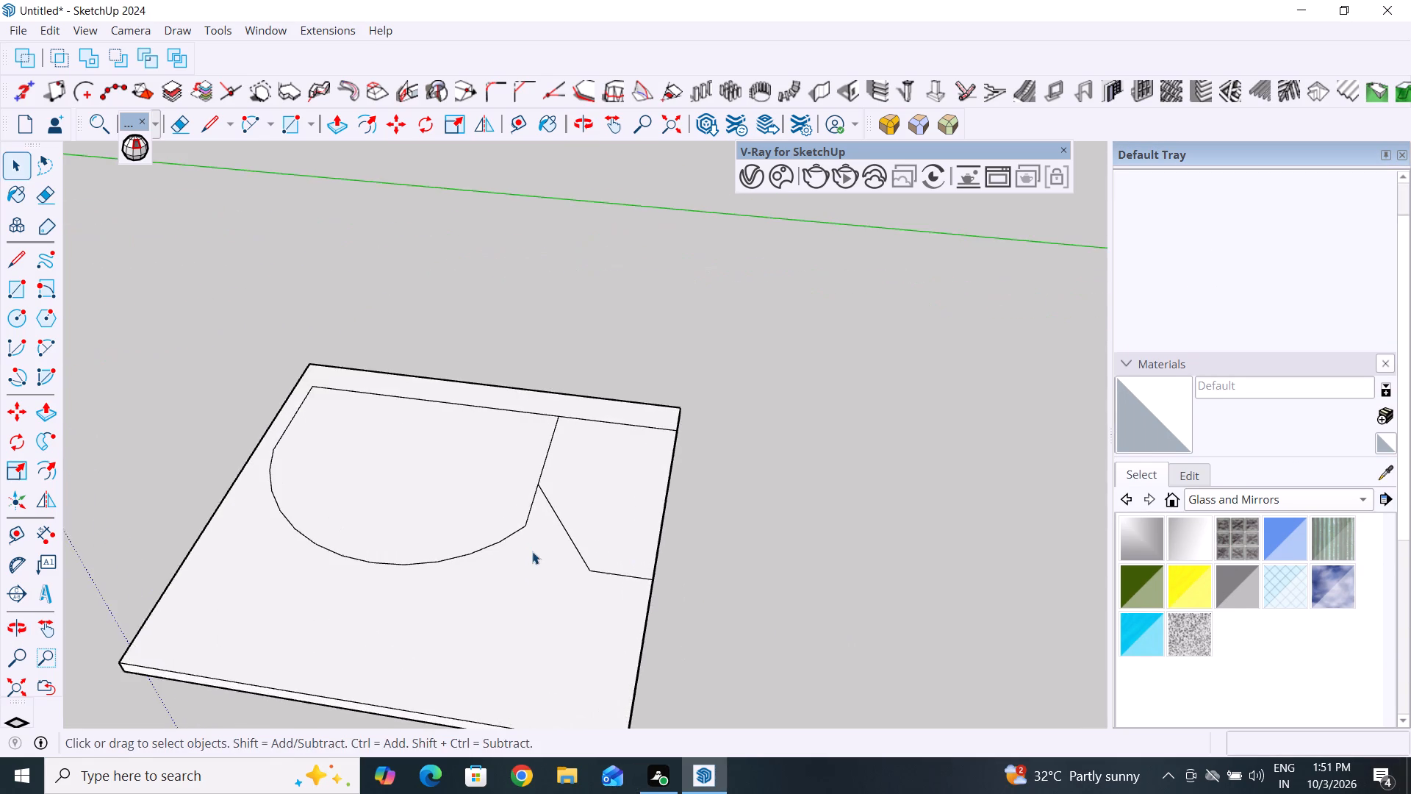
pyautogui.moveTo(535, 551); pyautogui.dragTo(891, 542, button='middle')
pyautogui.scroll(1, 662, 584)
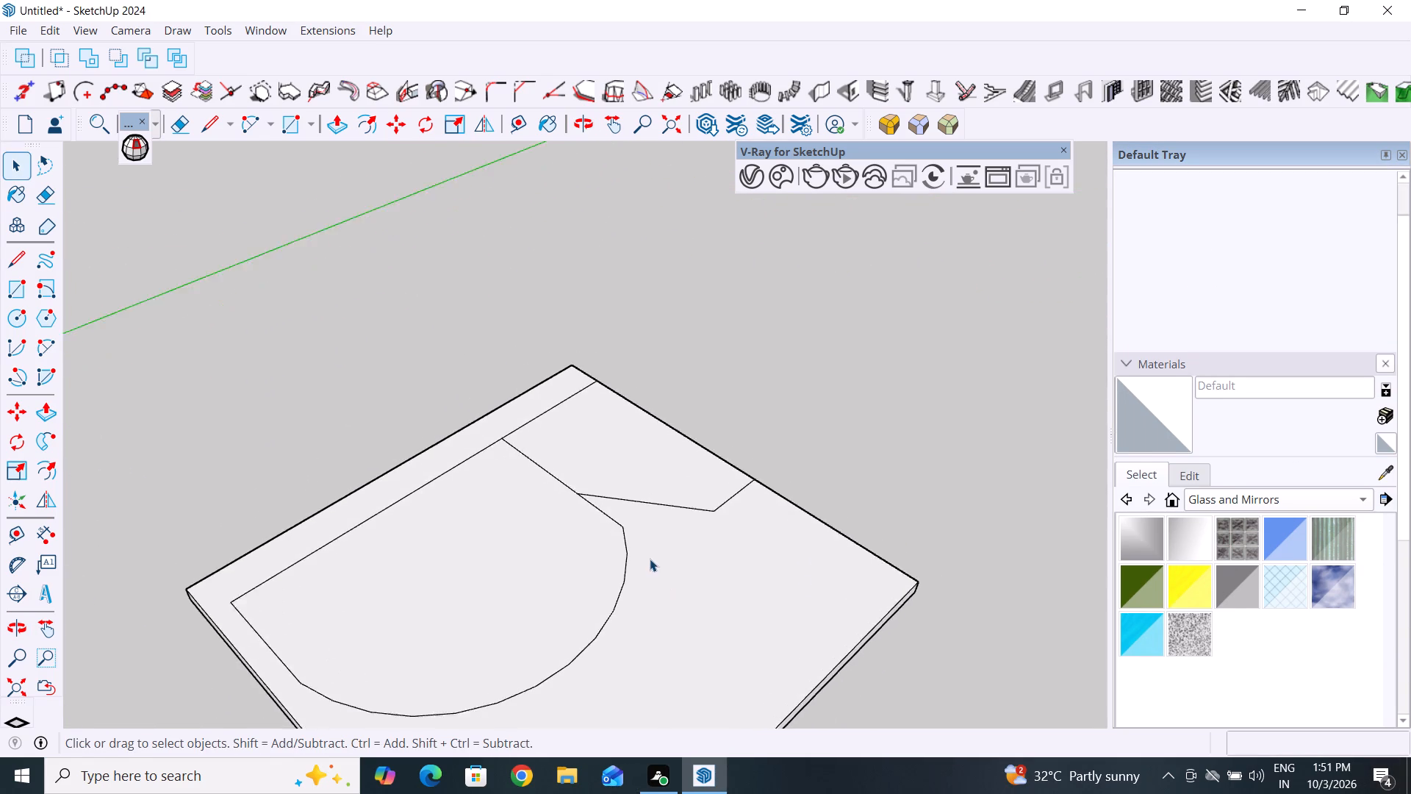
pyautogui.scroll(1, 650, 559)
pyautogui.scroll(-3, 895, 501)
pyautogui.moveTo(927, 528); pyautogui.dragTo(716, 544, button='middle')
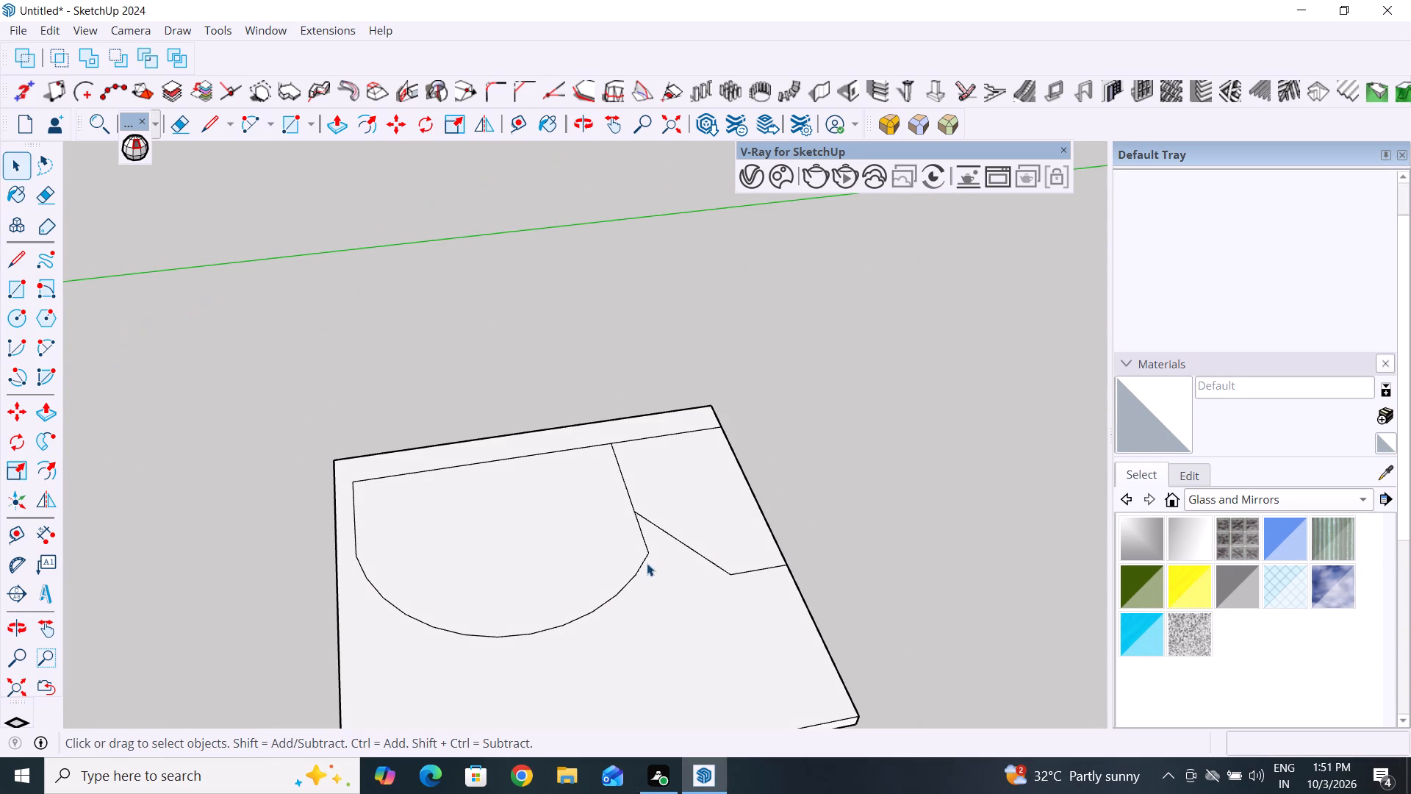
# Delete the angled edge joining the curved outline's diagonal side to the short edge that runs in from the slab's side.
pyautogui.click(644, 559)
pyautogui.scroll(3, 644, 559)
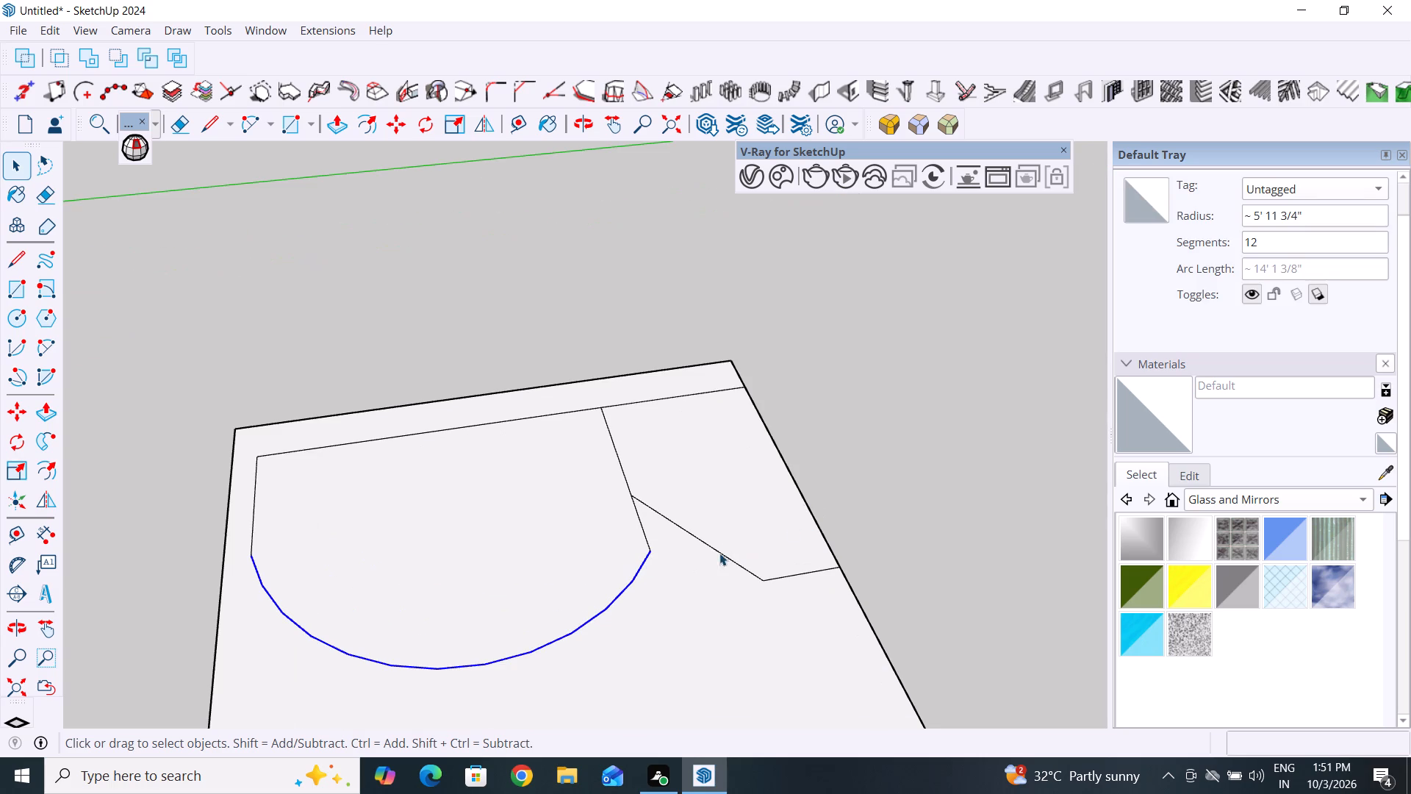
pyautogui.click(687, 531)
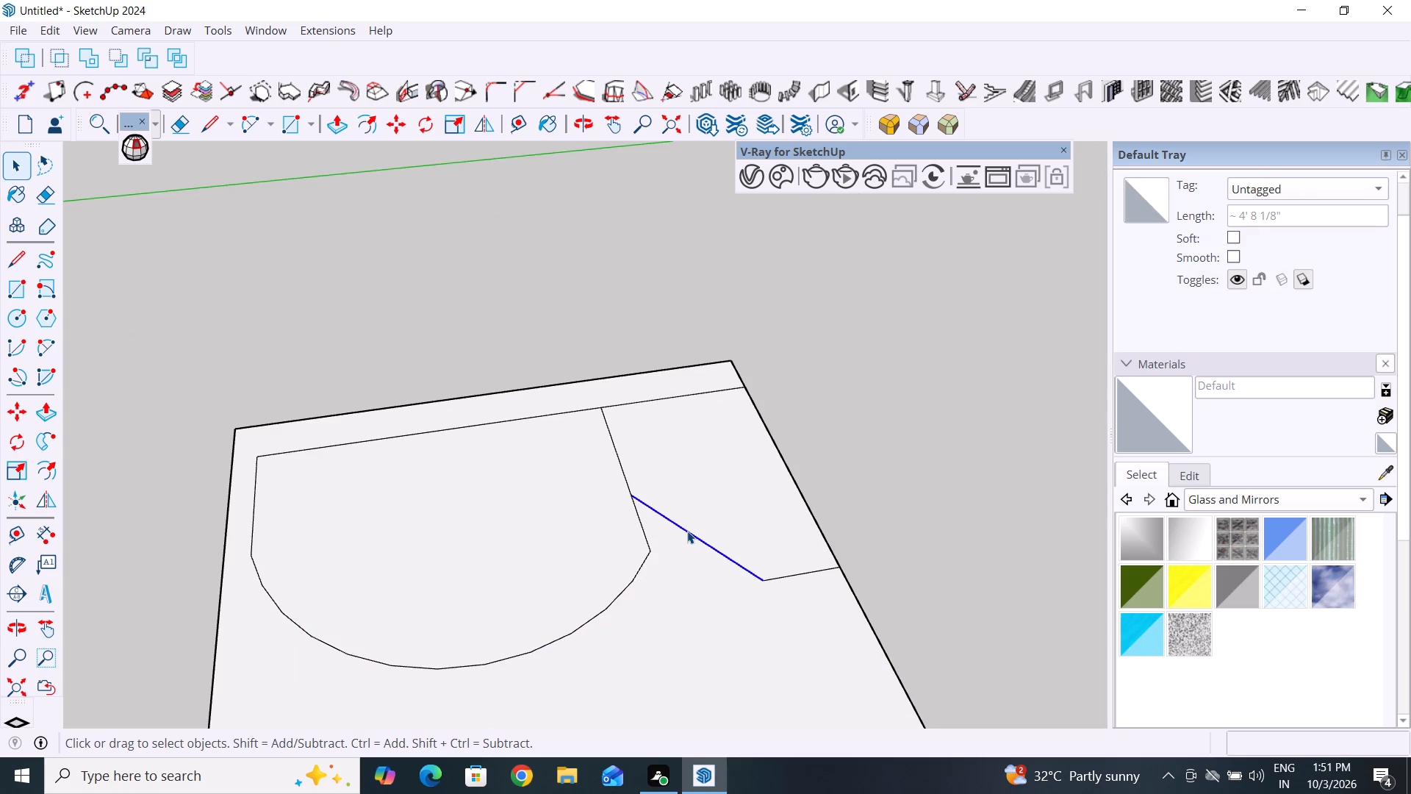
pyautogui.press('Delete')
pyautogui.click(935, 462)
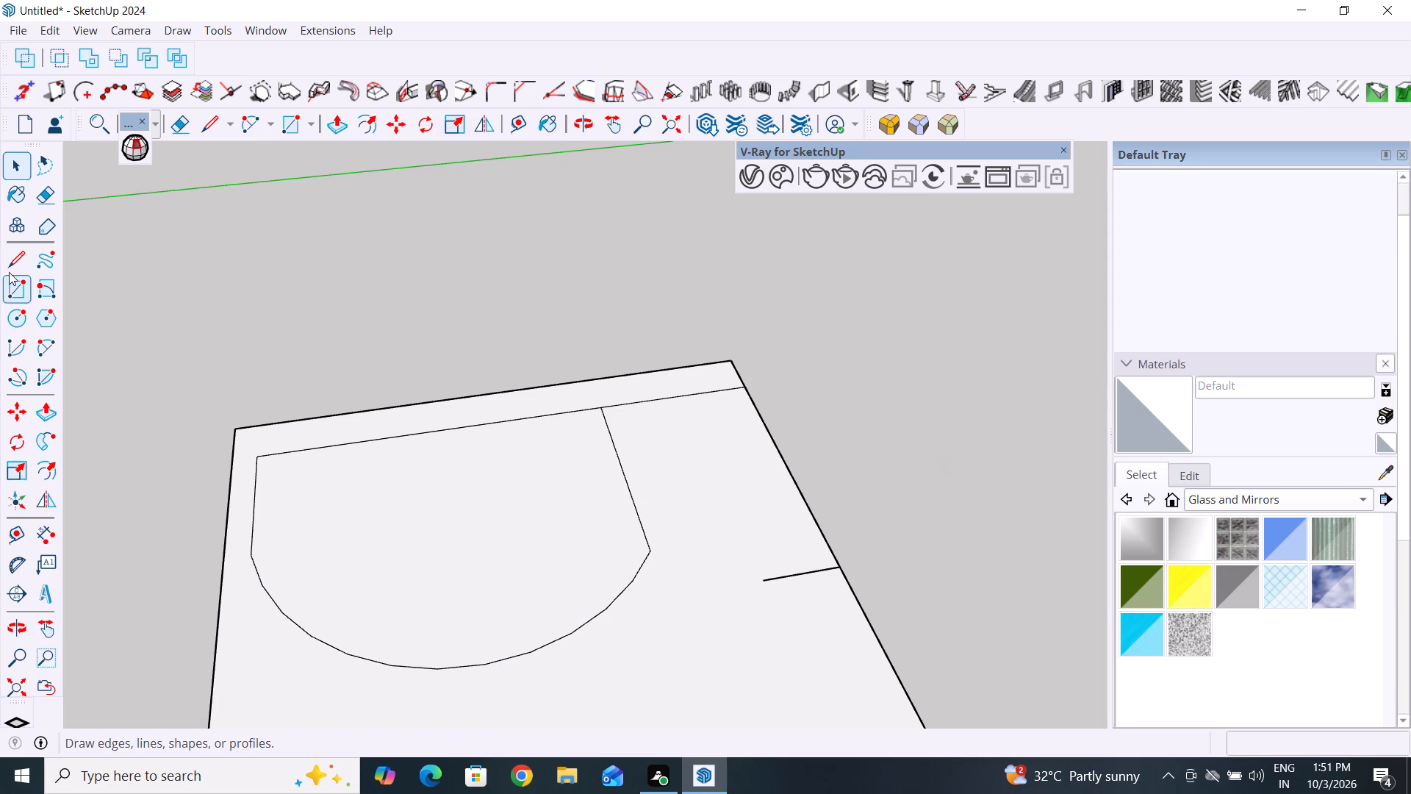
# Draw a line about 3' 1 15/16" long from the arc's end on the diagonal side to the short edge's free inner endpoint.
pyautogui.click(13, 266)
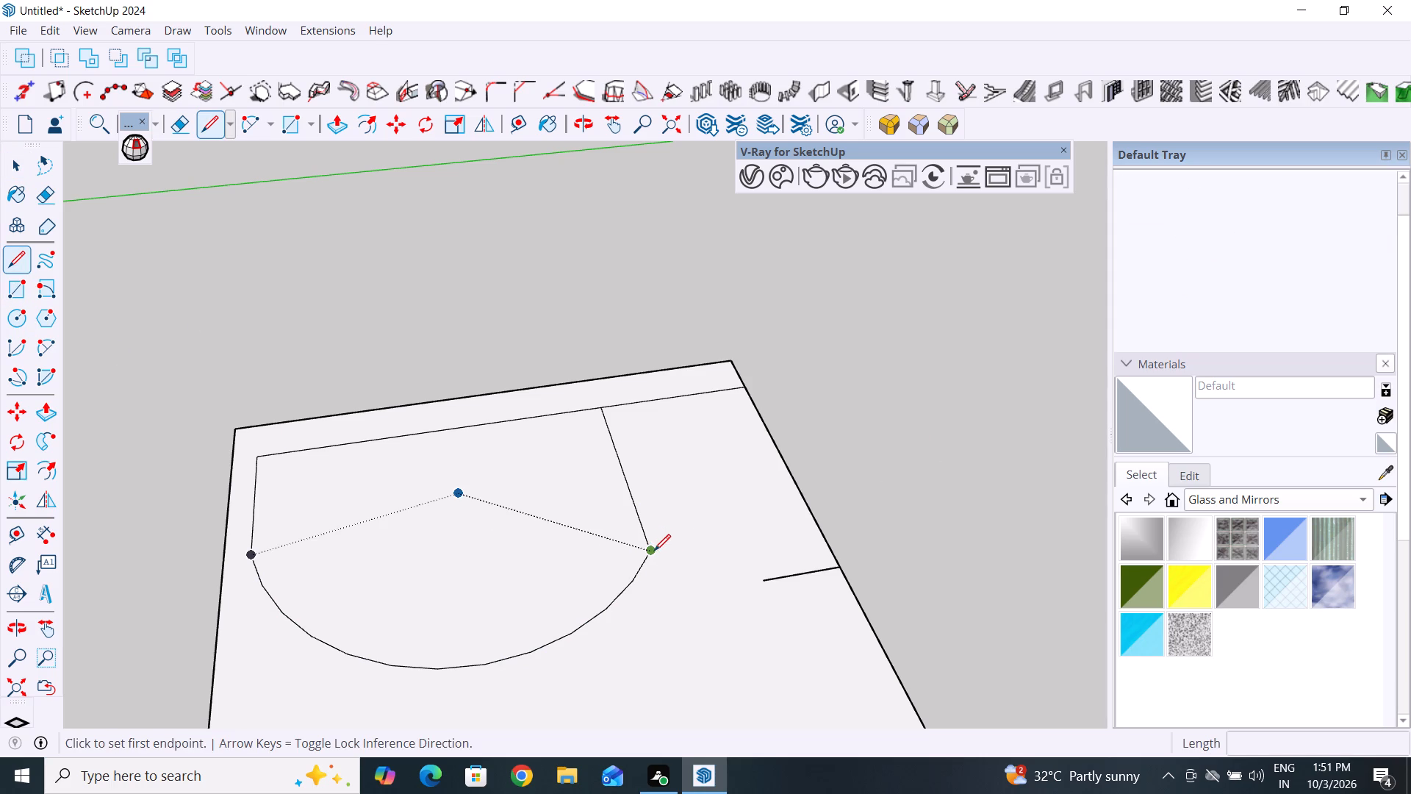
pyautogui.click(654, 551)
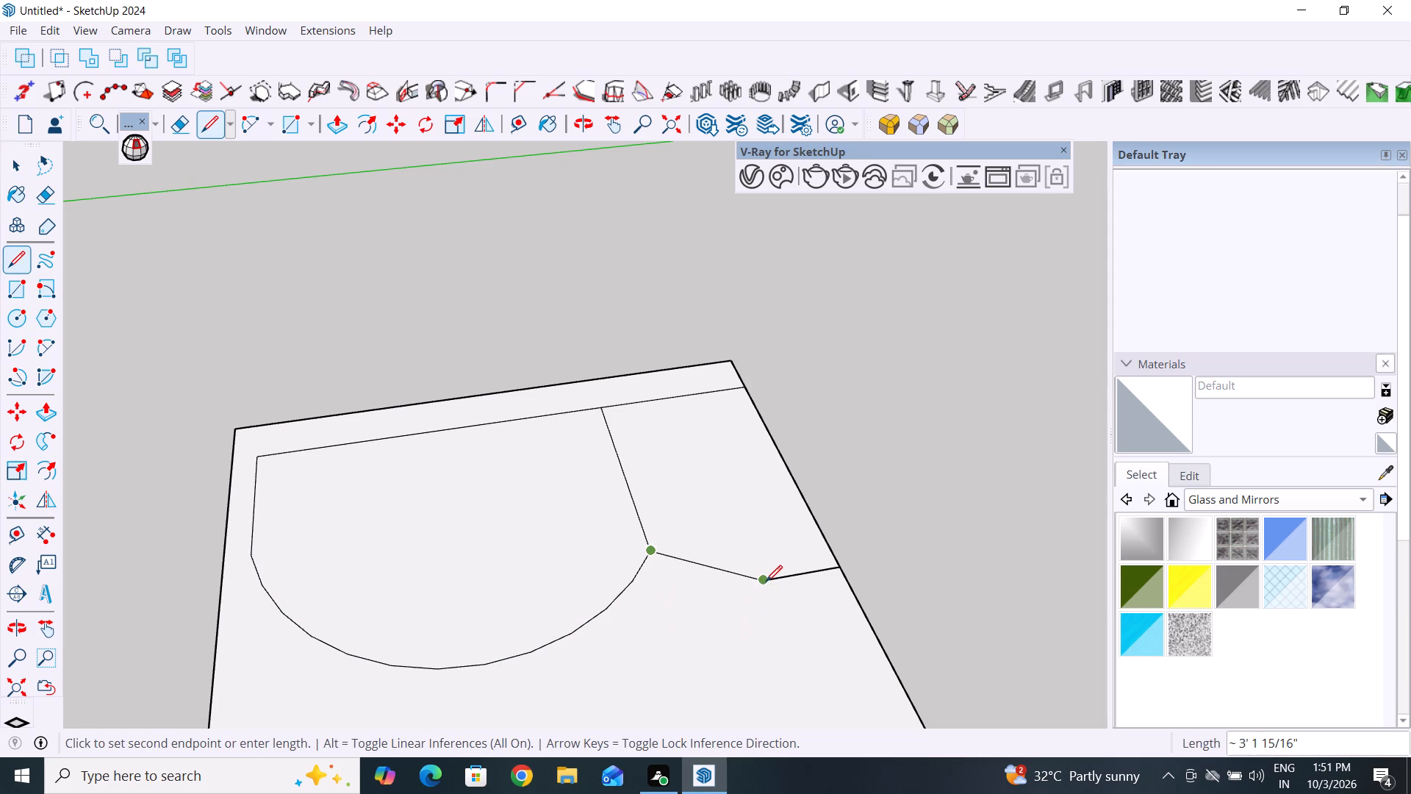
pyautogui.click(766, 582)
pyautogui.press('Escape')
pyautogui.scroll(-3, 769, 665)
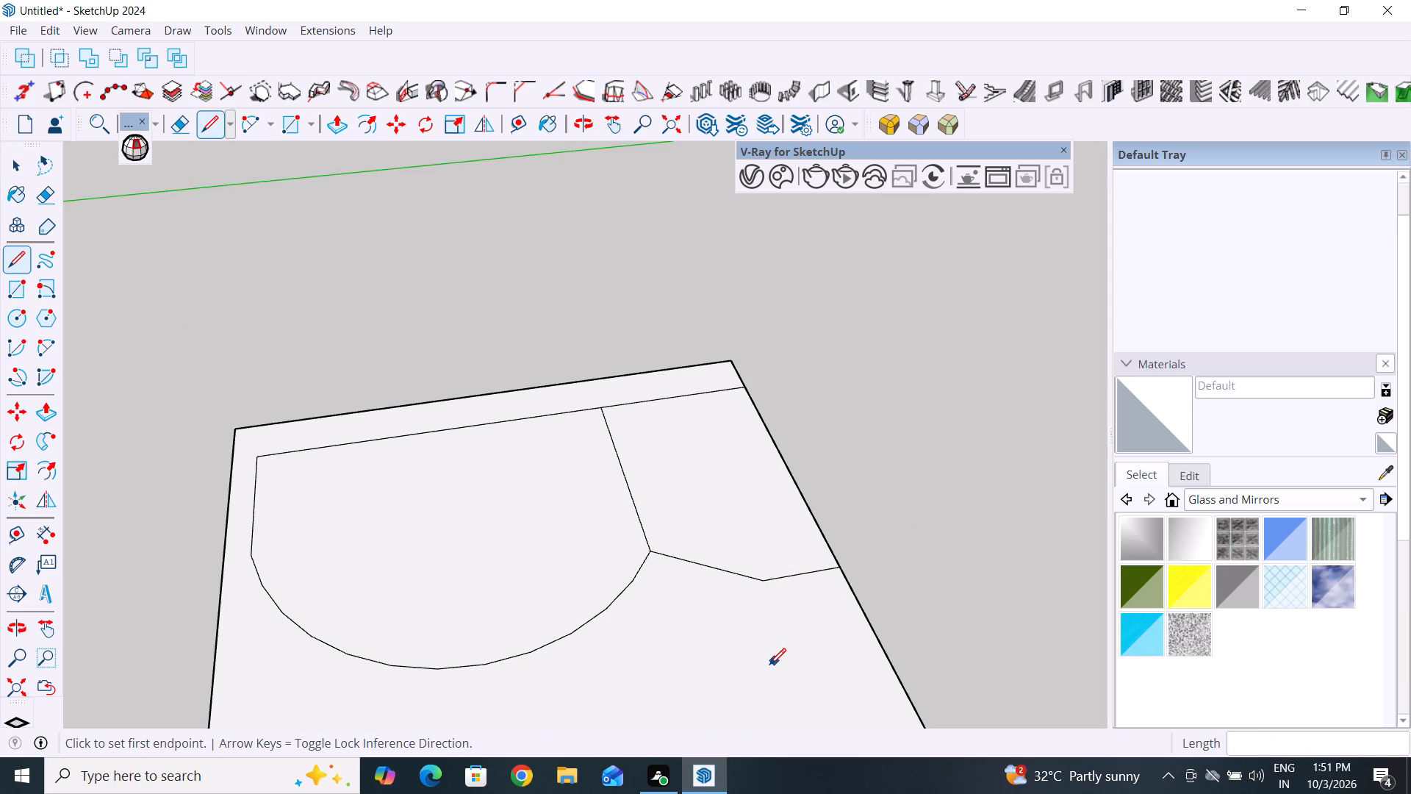
pyautogui.scroll(-1, 769, 665)
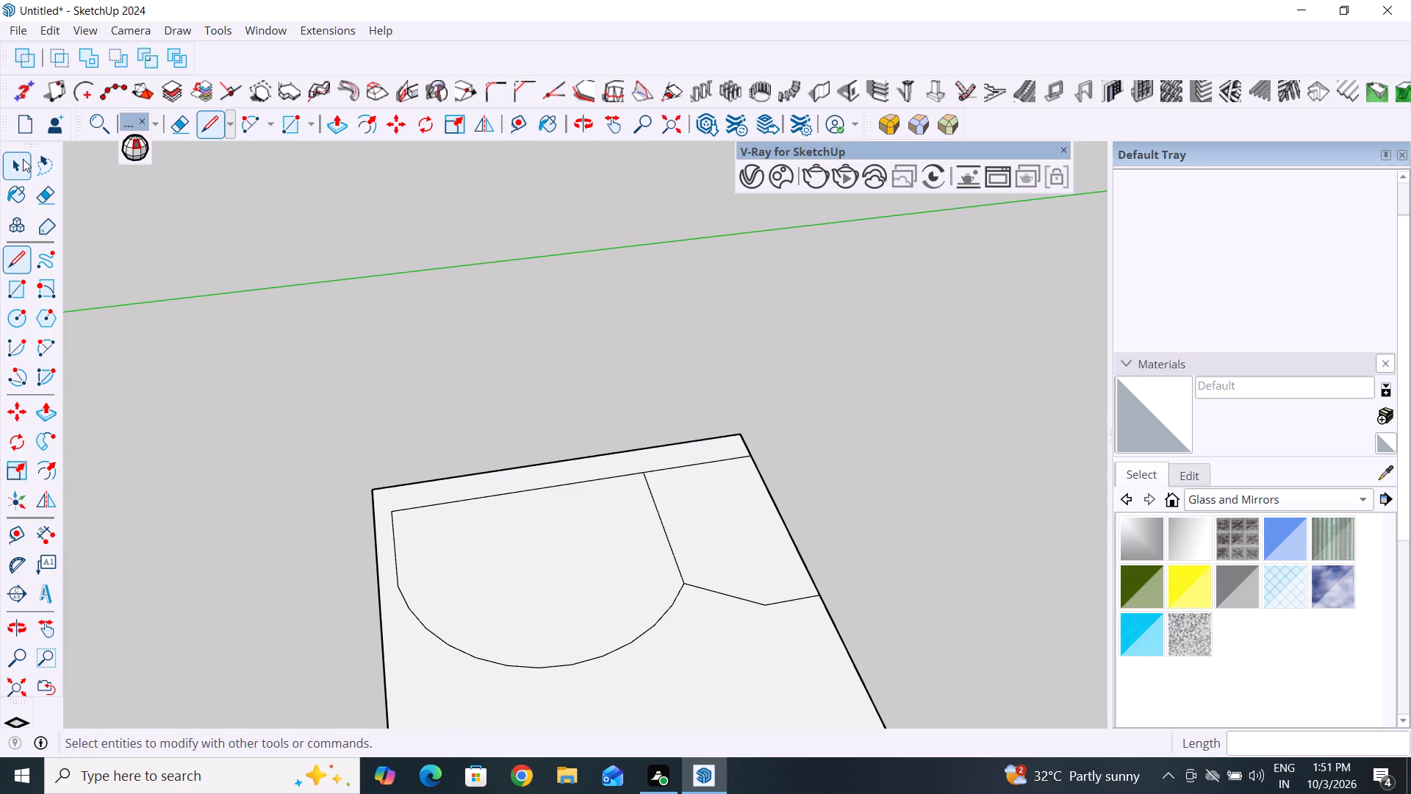
# Examine the reshaped curved outline and its neighbouring area on the floor slab from several angles.
pyautogui.click(23, 159)
pyautogui.click(331, 337)
pyautogui.scroll(-5, 678, 520)
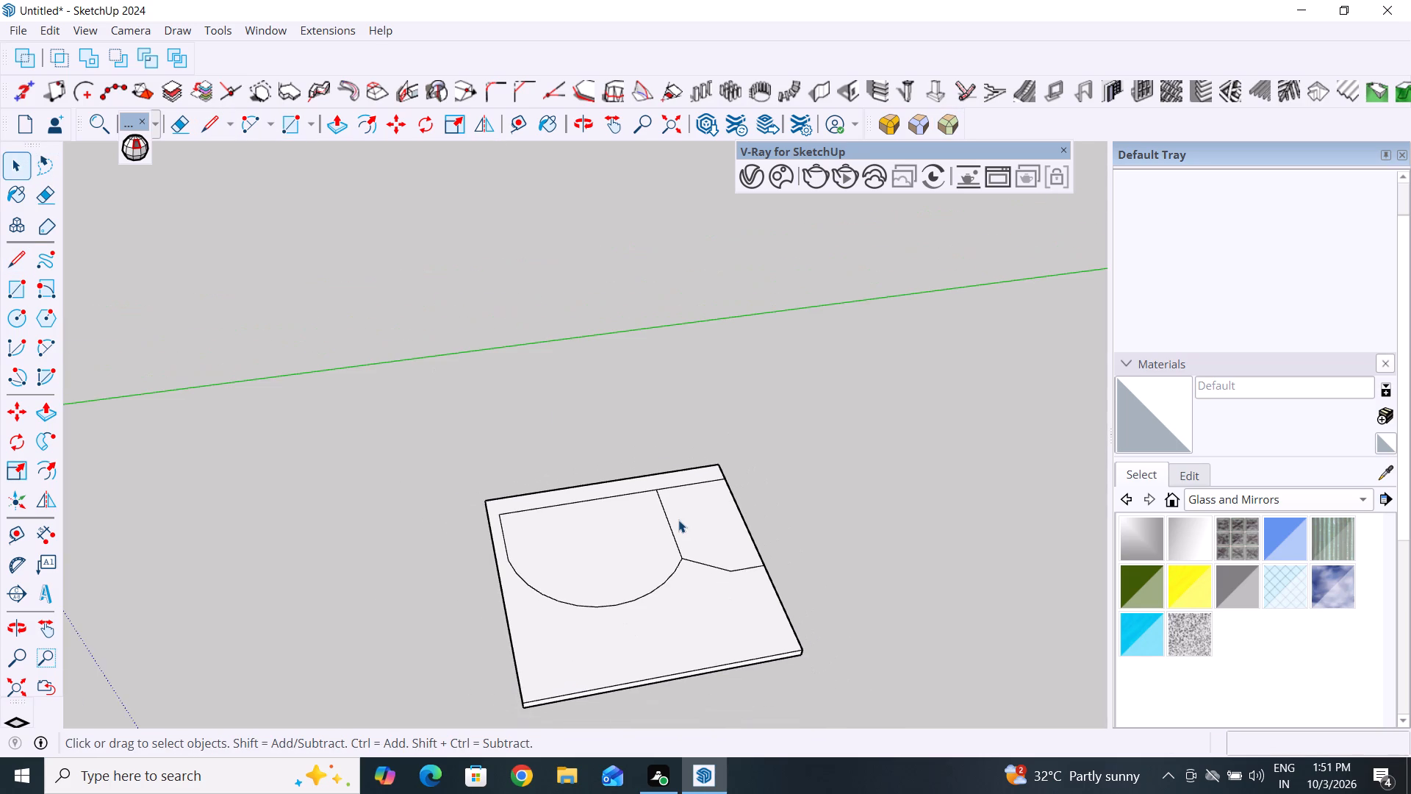
pyautogui.scroll(-3, 678, 520)
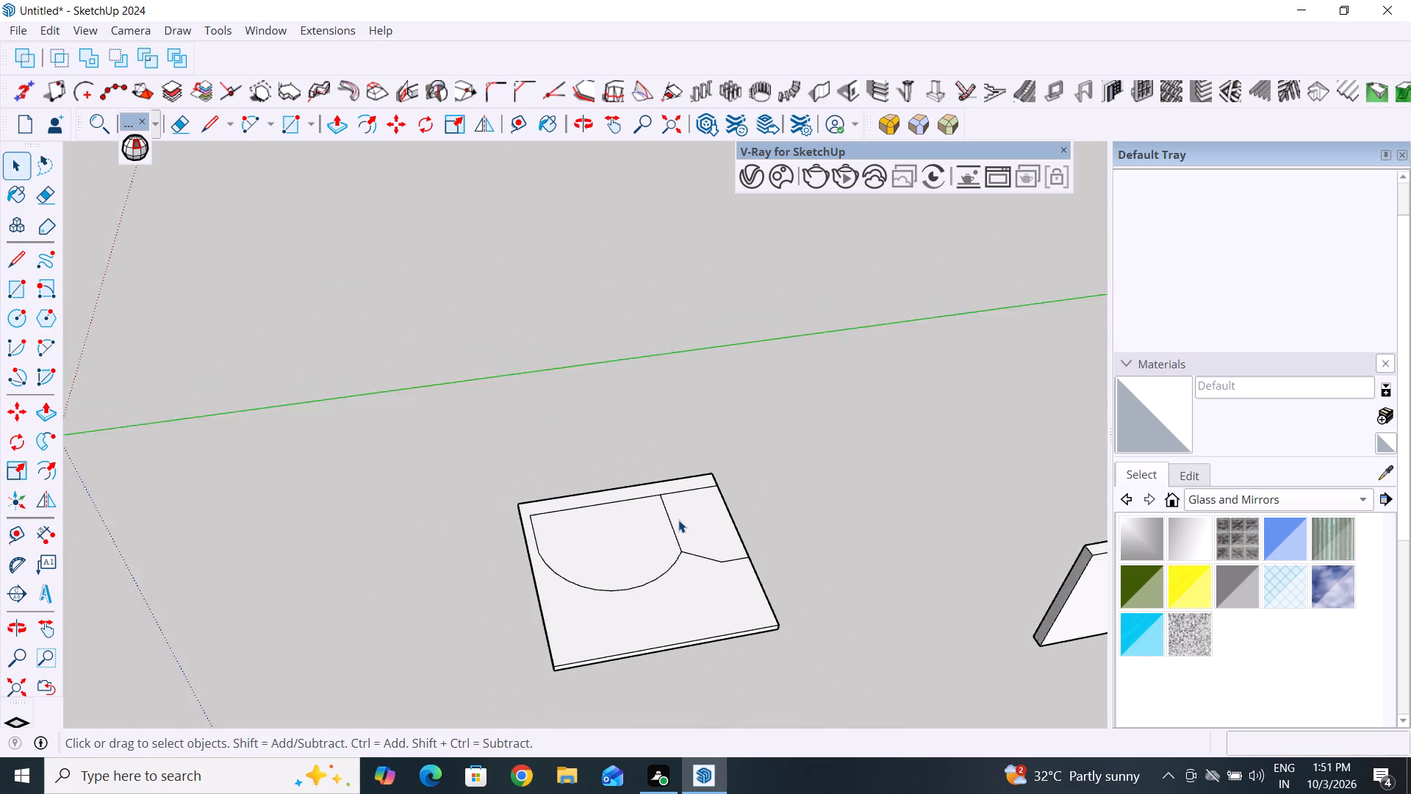
pyautogui.scroll(-1, 678, 520)
pyautogui.moveTo(687, 589); pyautogui.dragTo(756, 568, button='middle')
pyautogui.scroll(1, 756, 568)
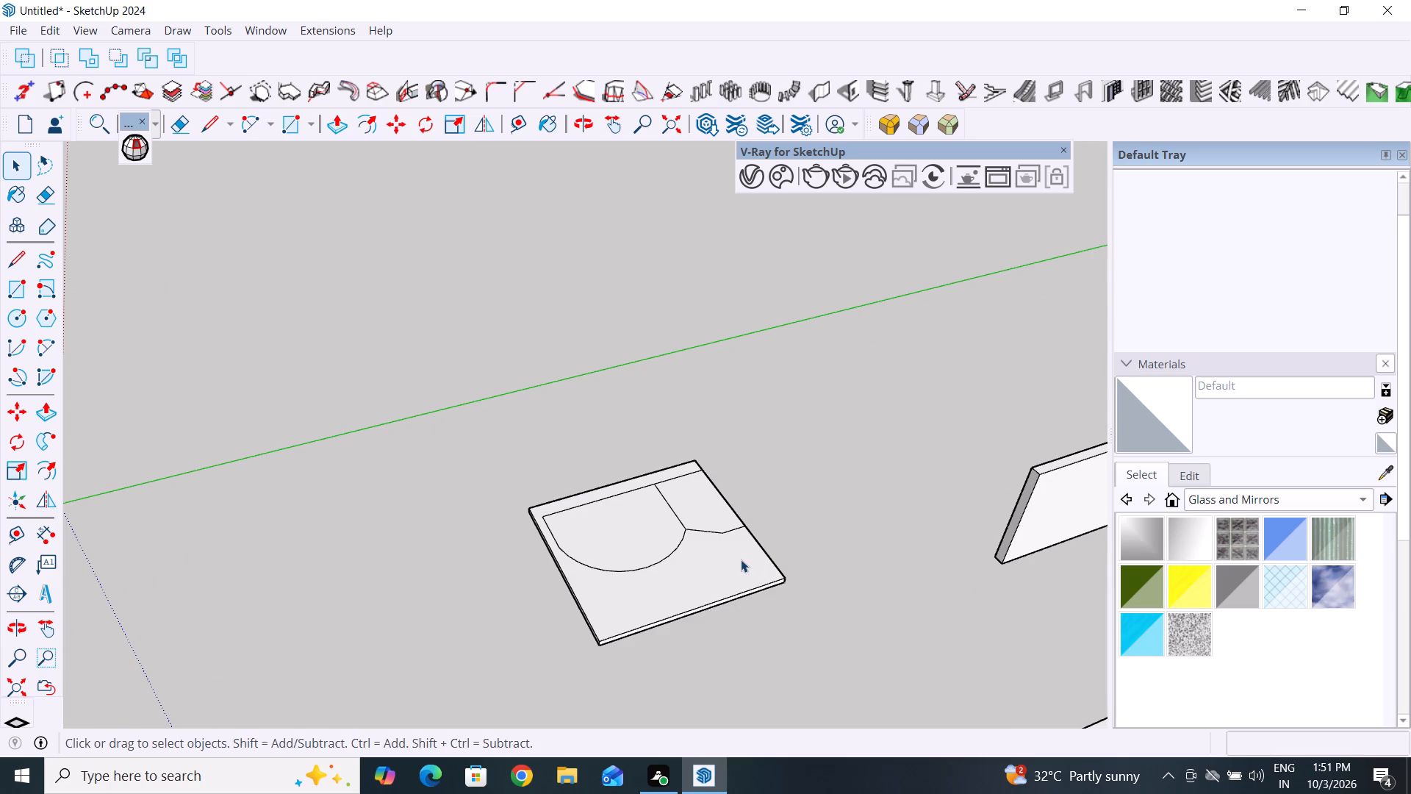
pyautogui.scroll(7, 638, 615)
pyautogui.moveTo(662, 580); pyautogui.dragTo(703, 550, button='middle')
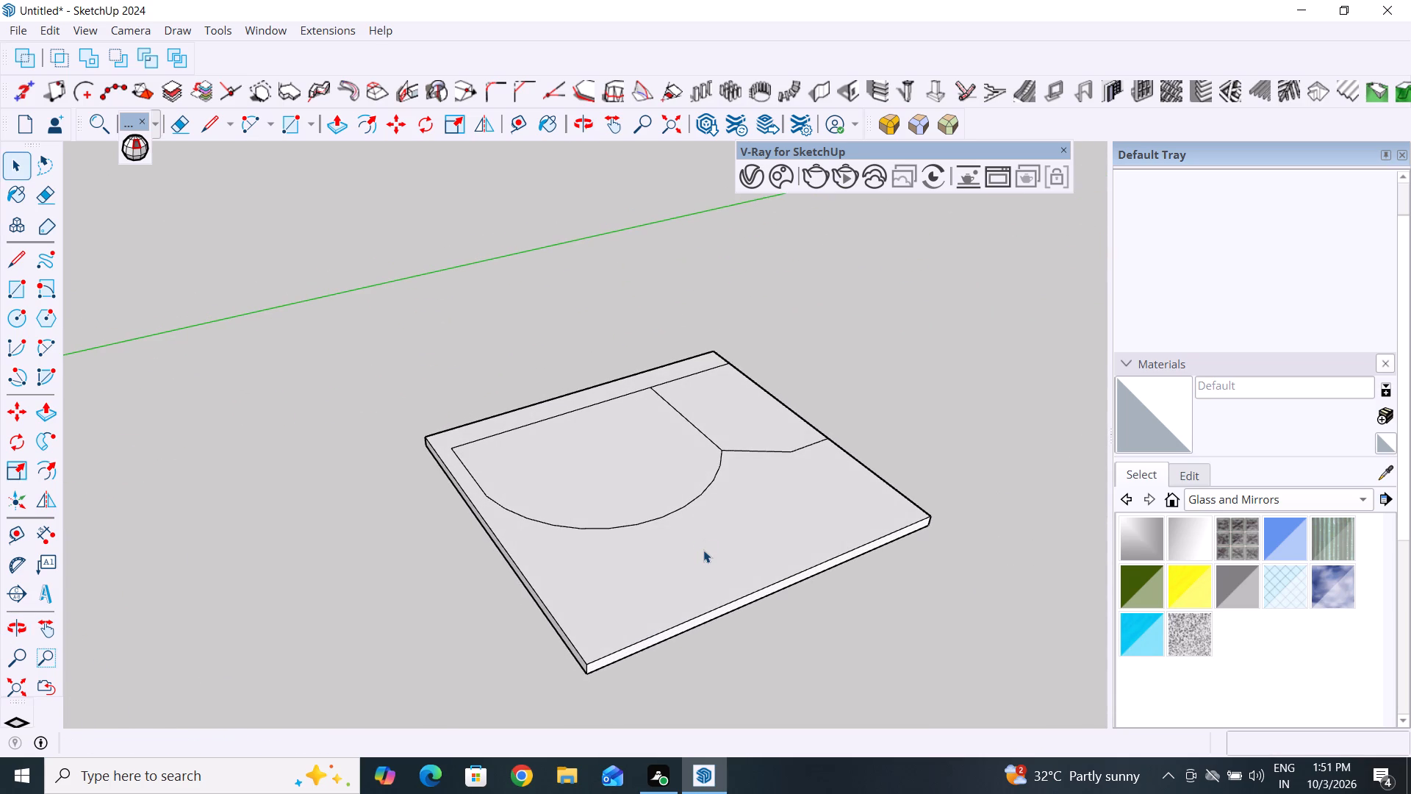
pyautogui.moveTo(801, 503); pyautogui.dragTo(580, 555, button='middle')
pyautogui.scroll(3, 803, 476)
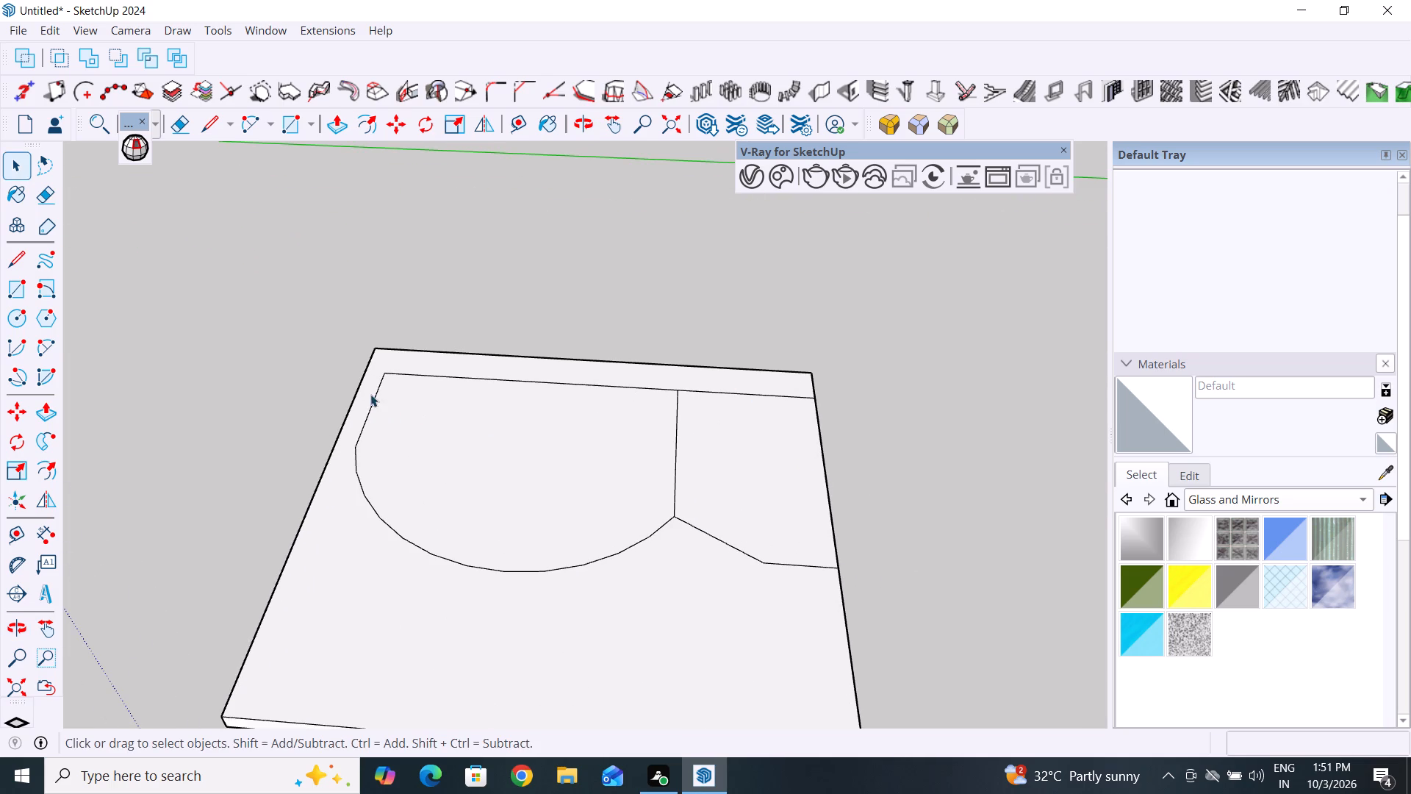
# Delete the curved outline's short straight side, its arc and the leftover stub at the strip line's end.
pyautogui.scroll(4, 356, 414)
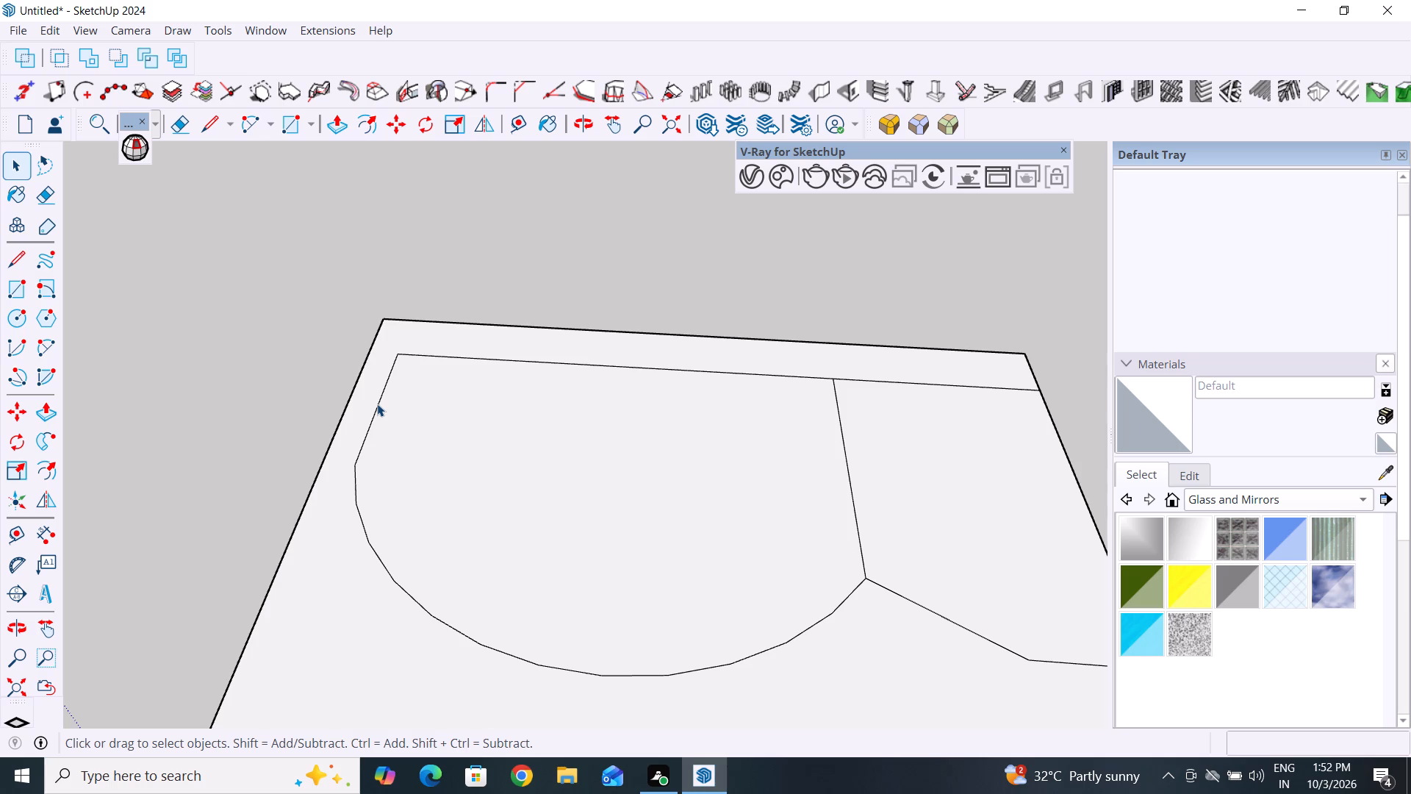
pyautogui.click(377, 404)
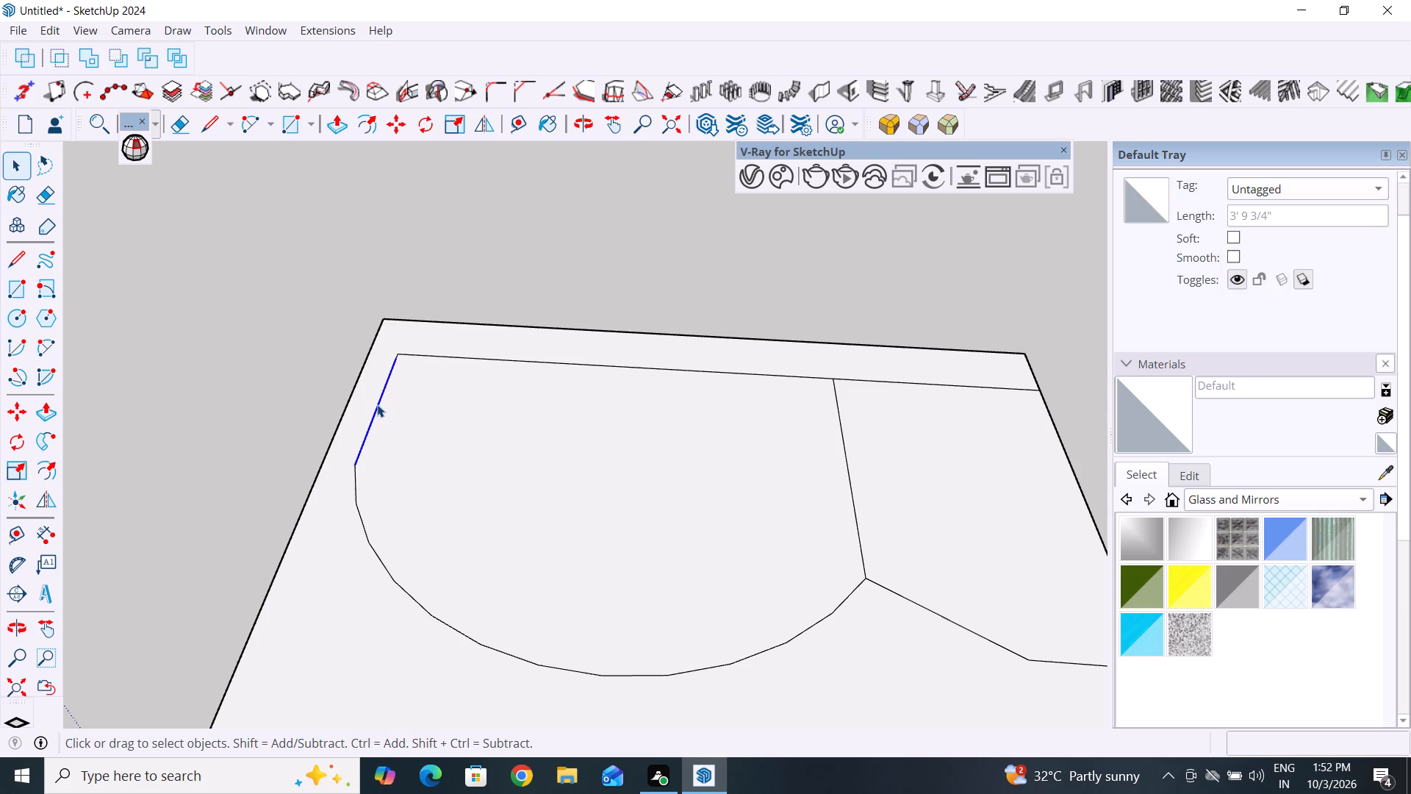
pyautogui.press('Delete')
pyautogui.click(356, 483)
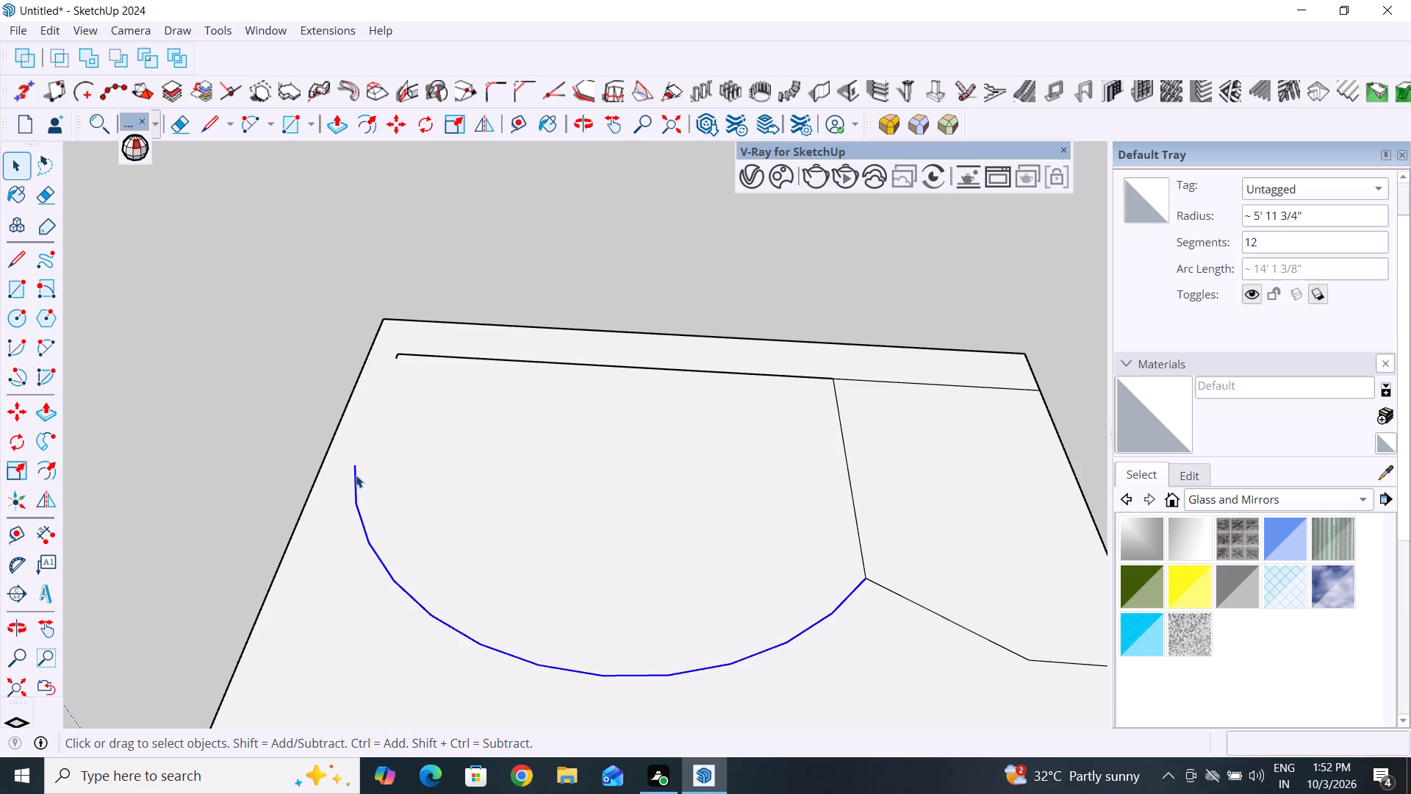
pyautogui.press('Delete')
pyautogui.click(397, 355)
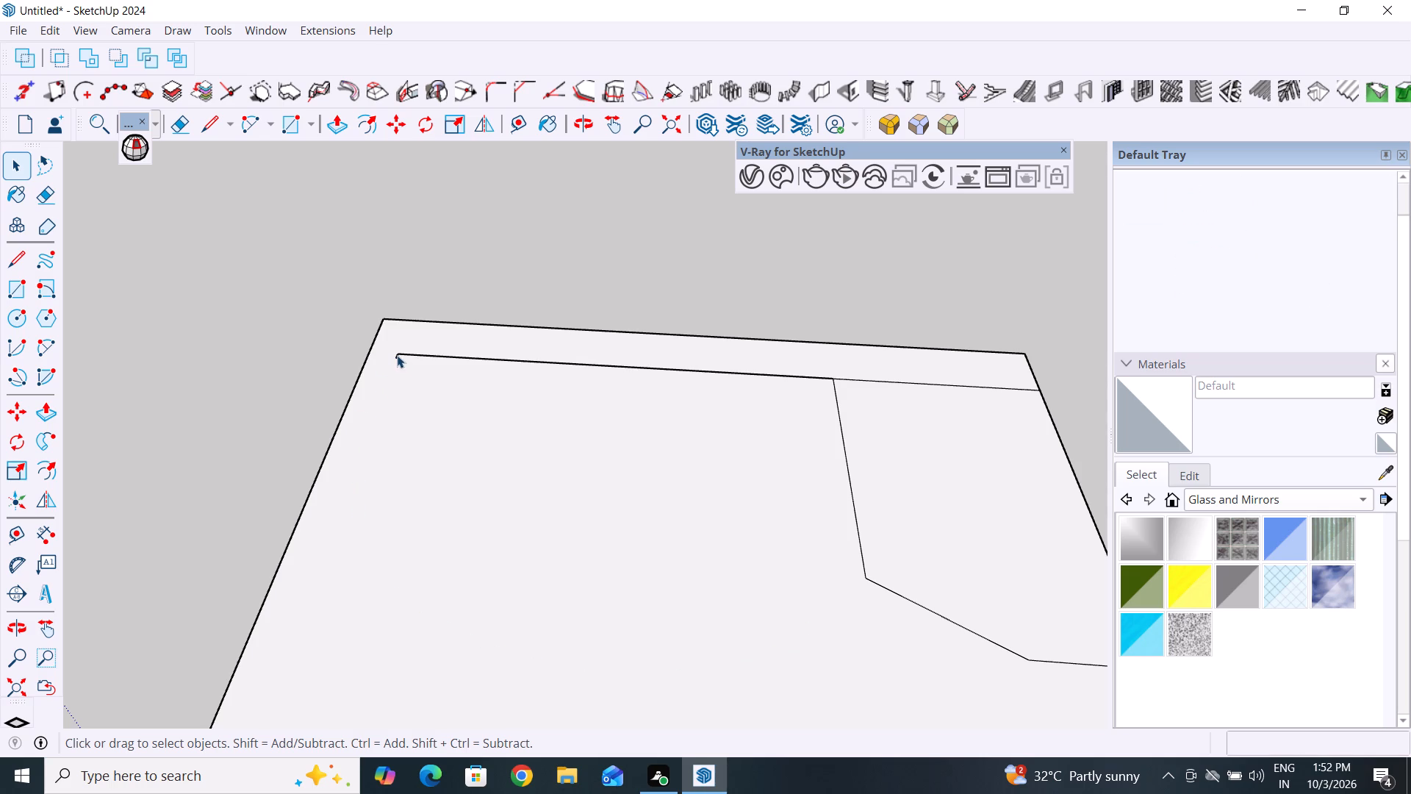
pyautogui.press('Delete')
# Draw a line about 8 13/16" long from the strip line's free end to the slab's side edge.
pyautogui.scroll(1, 397, 355)
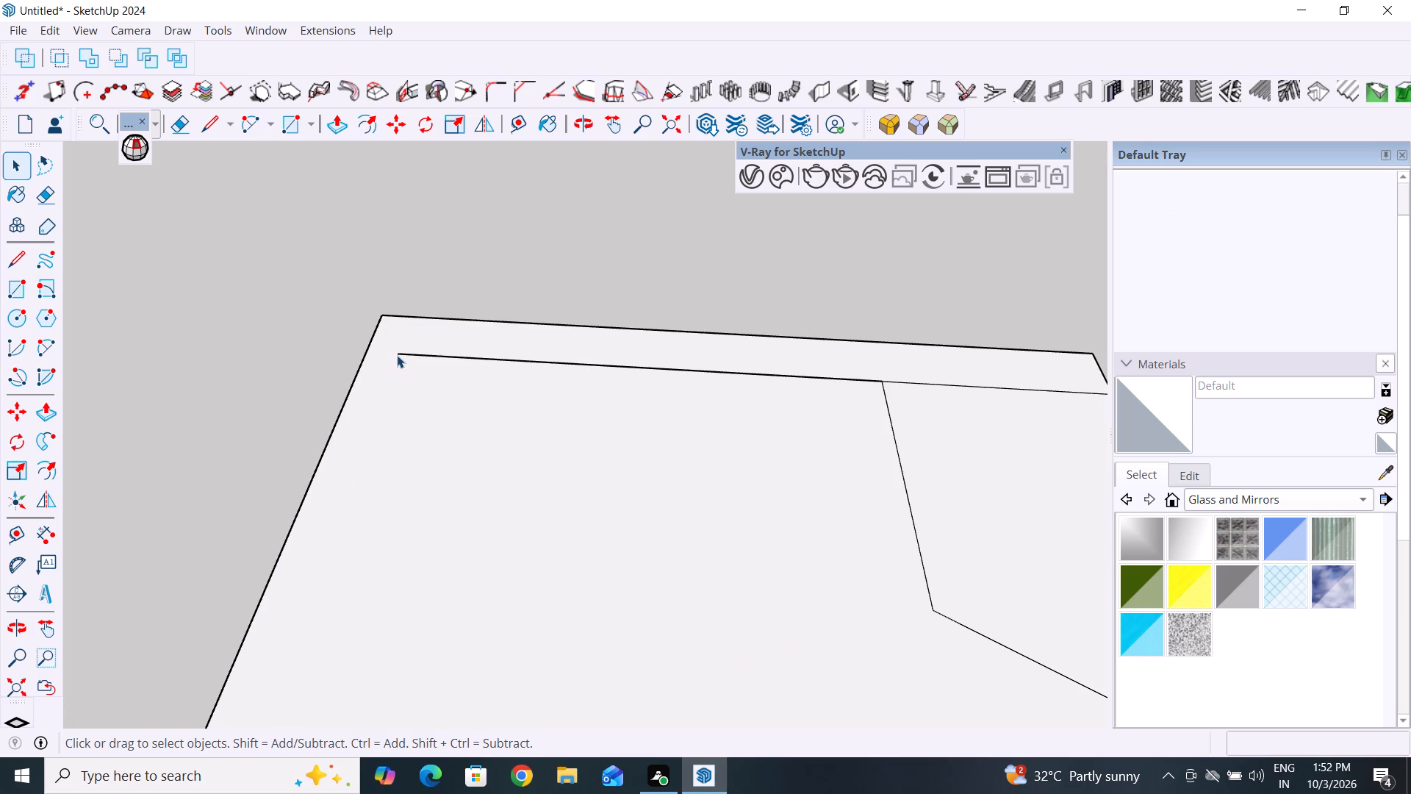
pyautogui.click(26, 254)
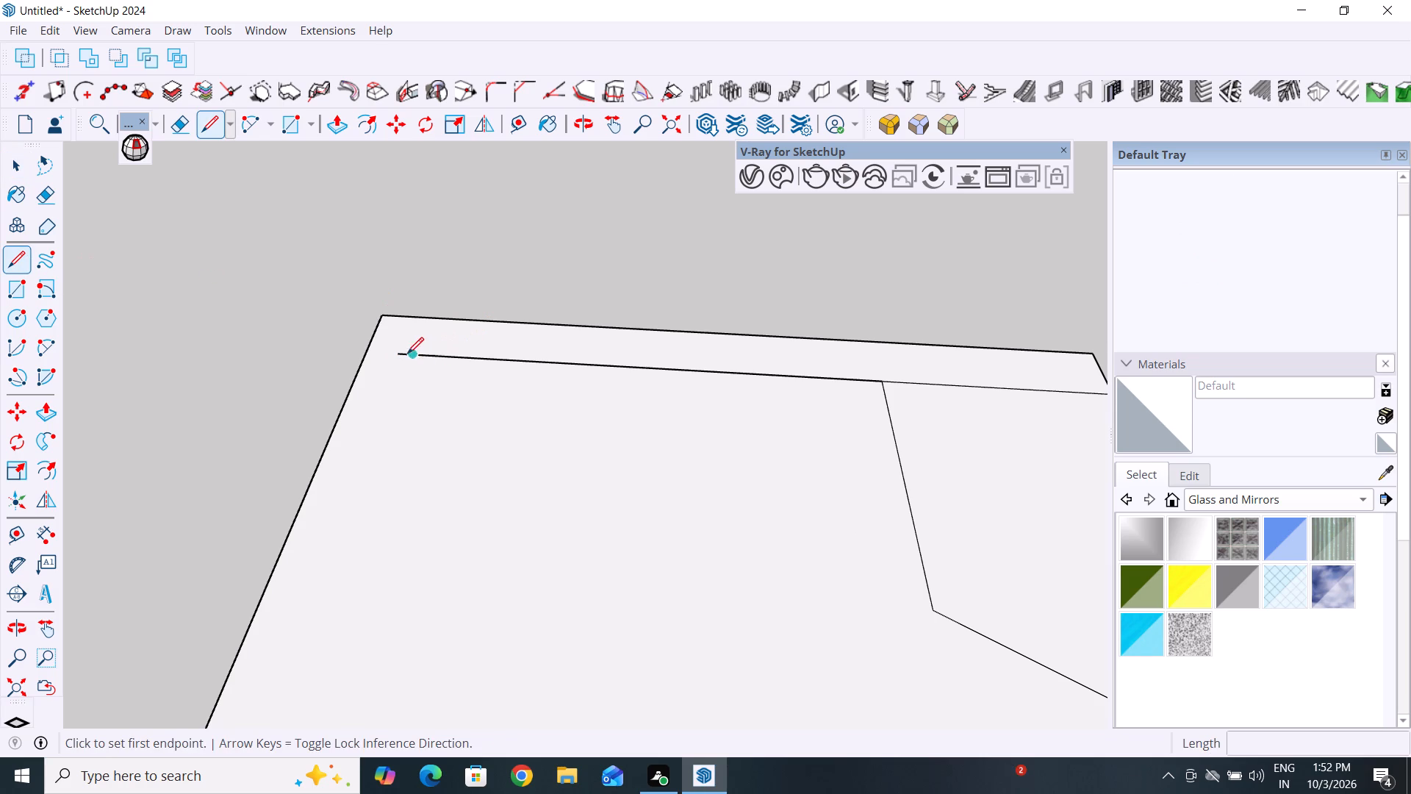
pyautogui.click(399, 349)
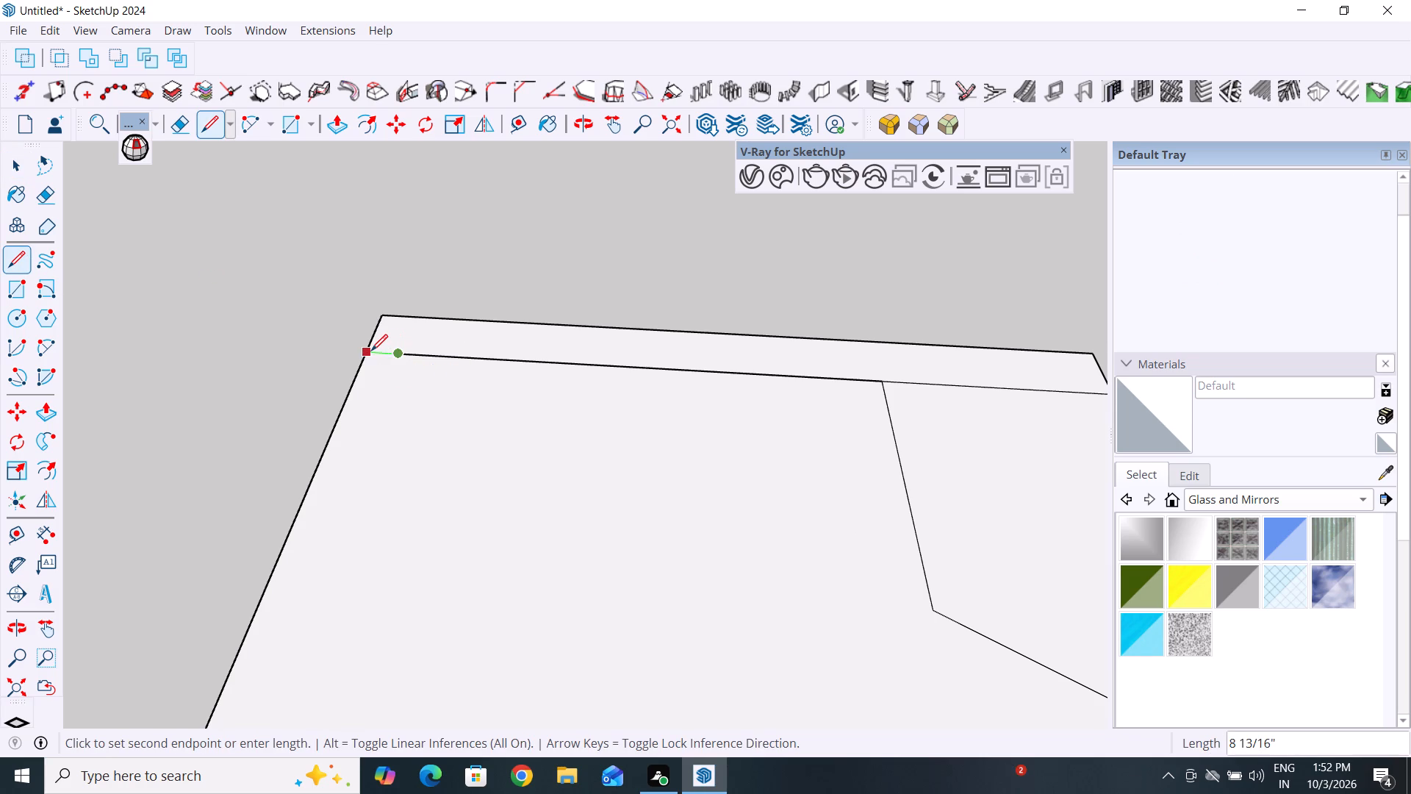
pyautogui.click(371, 351)
pyautogui.press('space')
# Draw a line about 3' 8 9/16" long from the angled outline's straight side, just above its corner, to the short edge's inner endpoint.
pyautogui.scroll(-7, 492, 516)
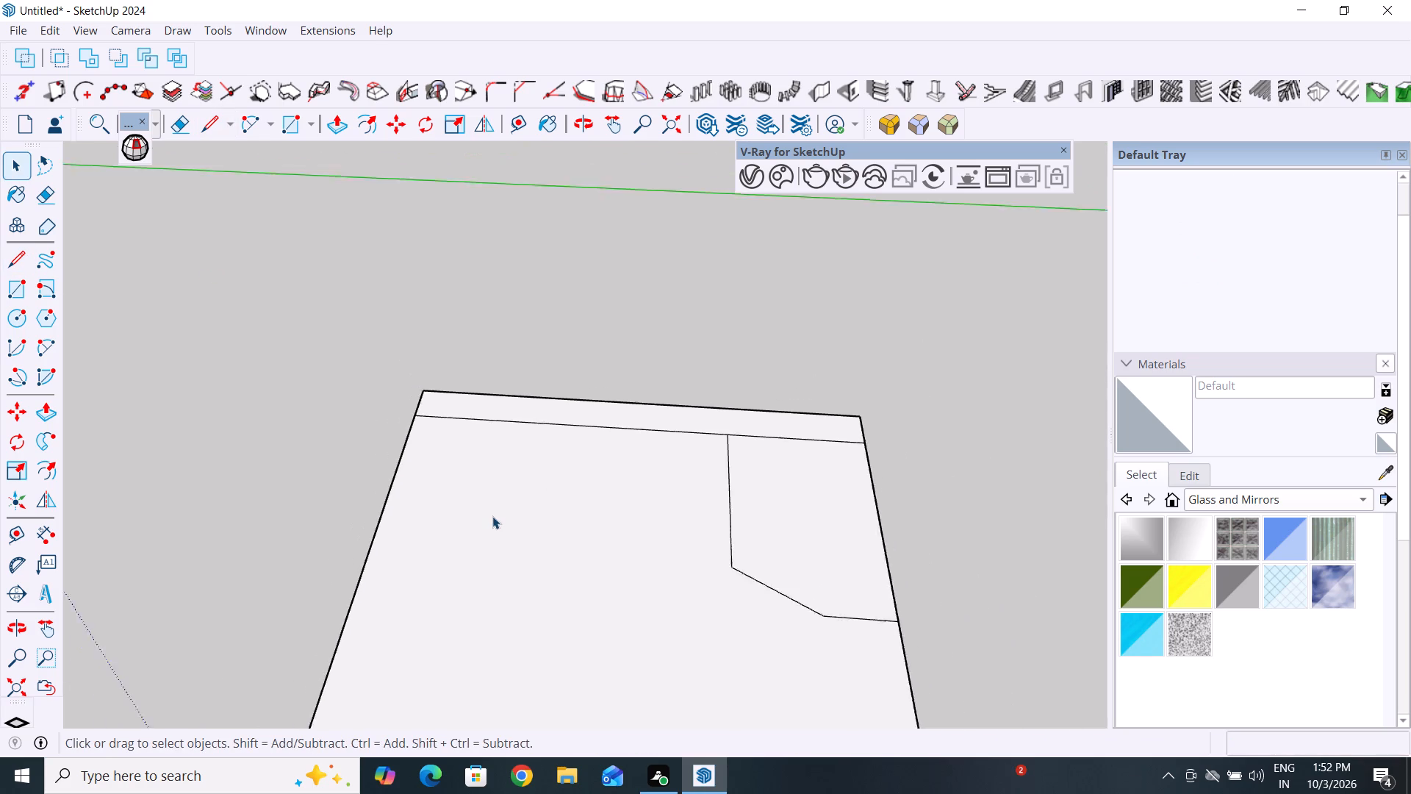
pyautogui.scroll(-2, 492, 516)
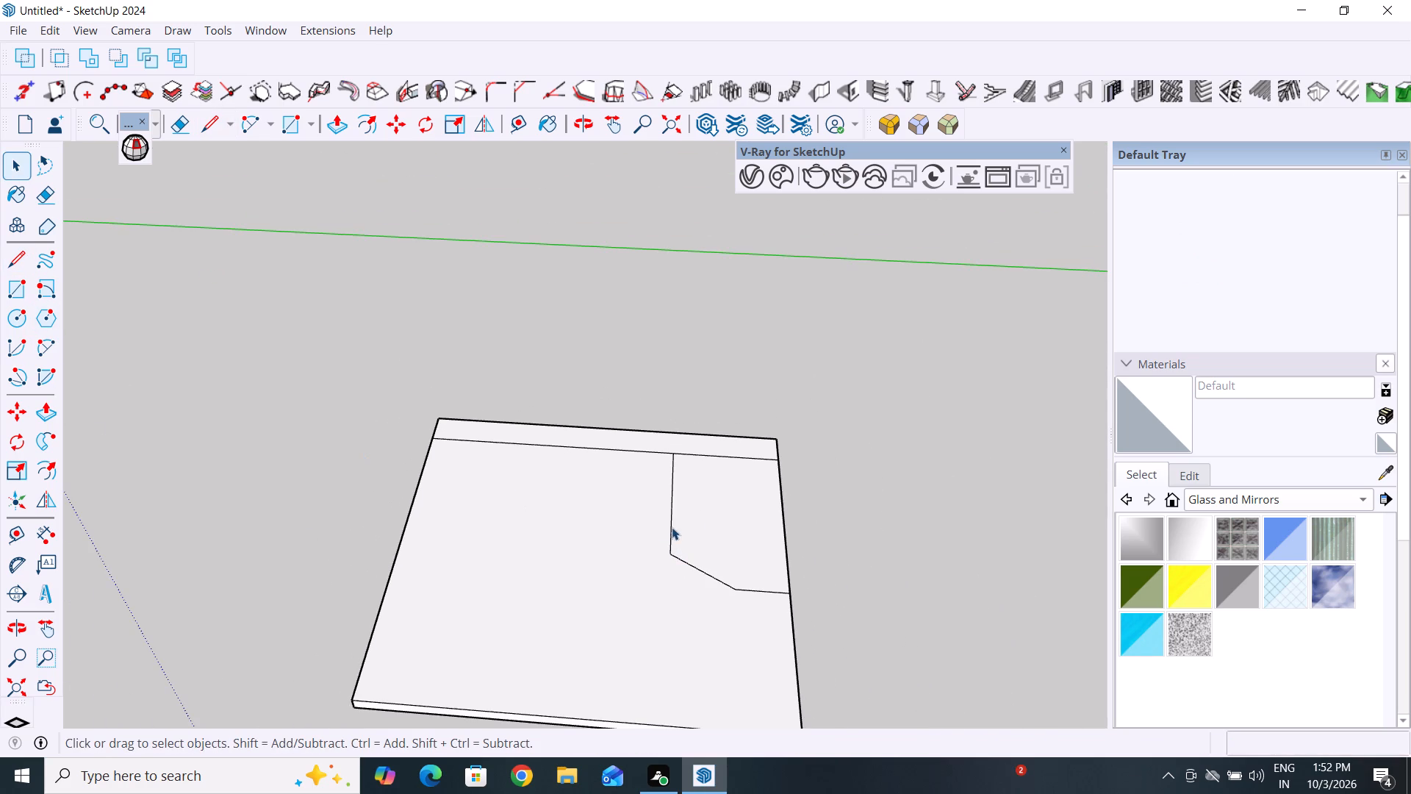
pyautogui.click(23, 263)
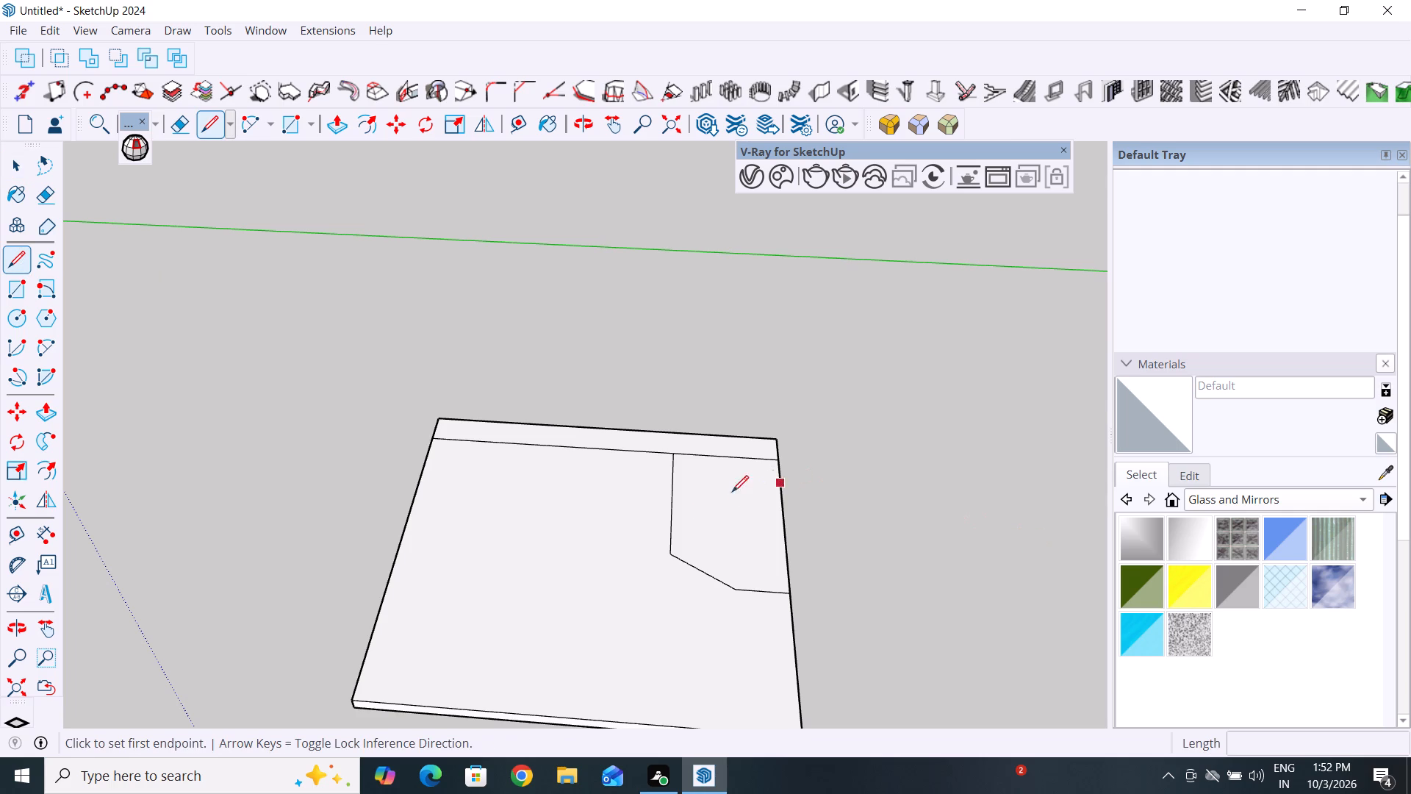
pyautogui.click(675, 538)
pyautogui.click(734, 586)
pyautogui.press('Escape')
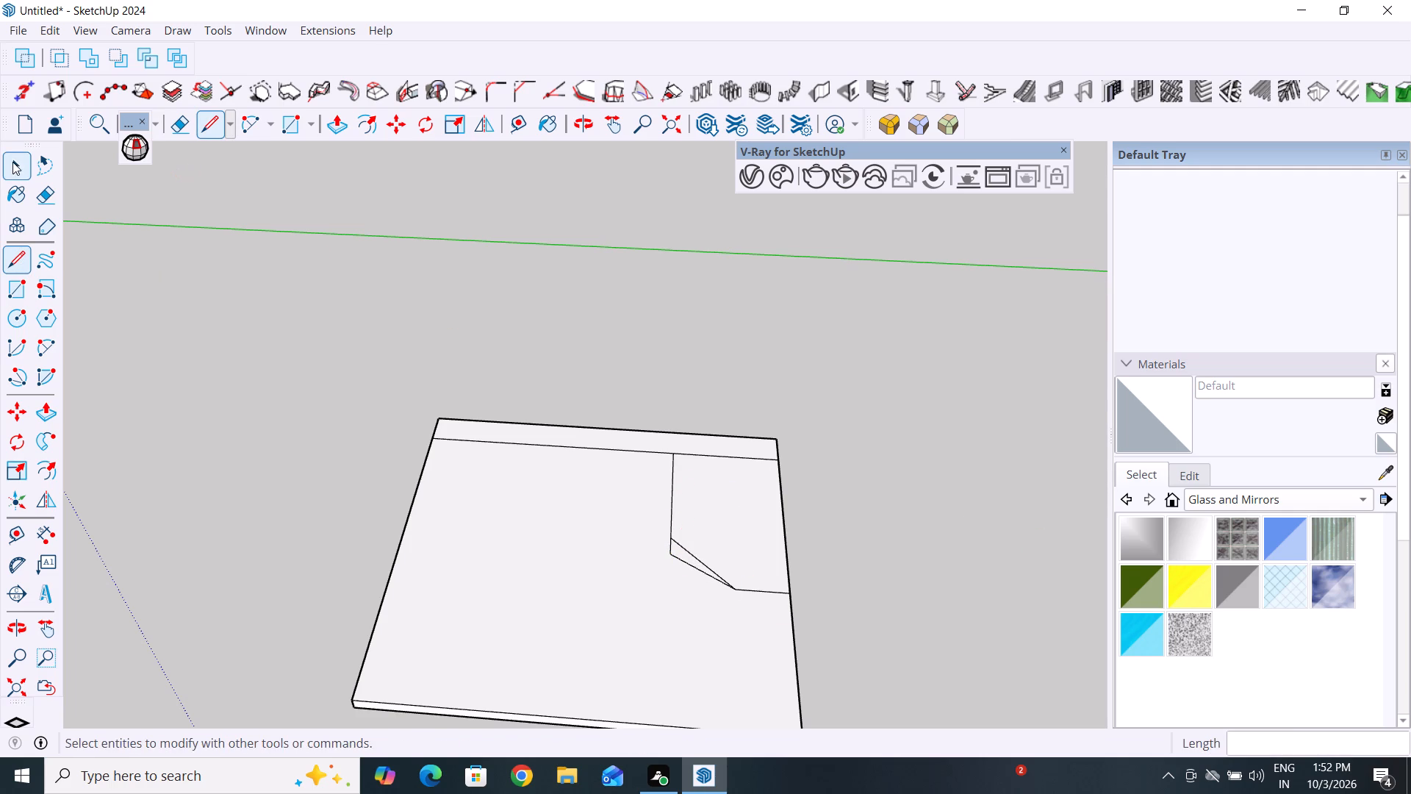
# Erase the angled outline's straight side, diagonal edges and short edge, keeping only the strip line on the slab.
pyautogui.click(12, 162)
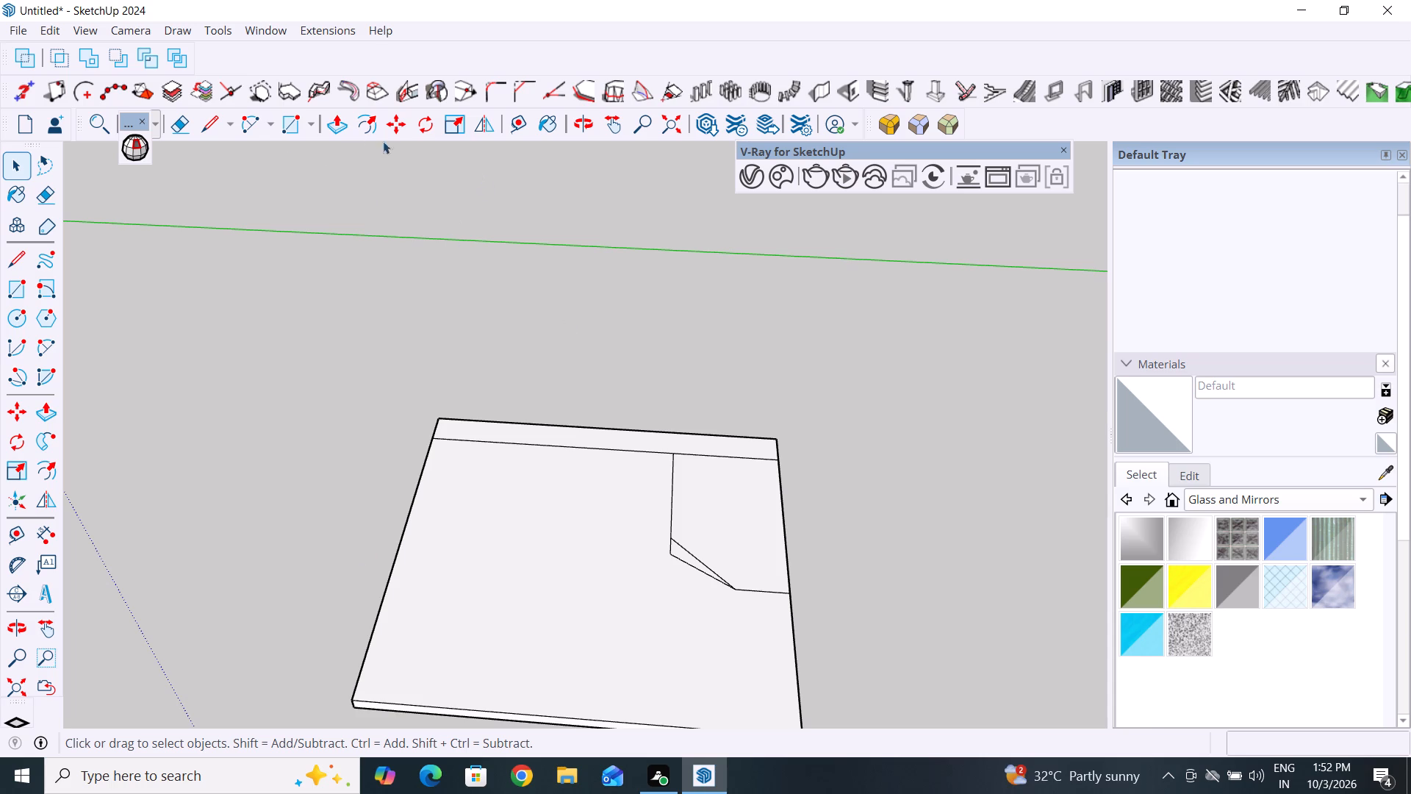
pyautogui.click(182, 121)
pyautogui.moveTo(722, 497); pyautogui.dragTo(673, 596)
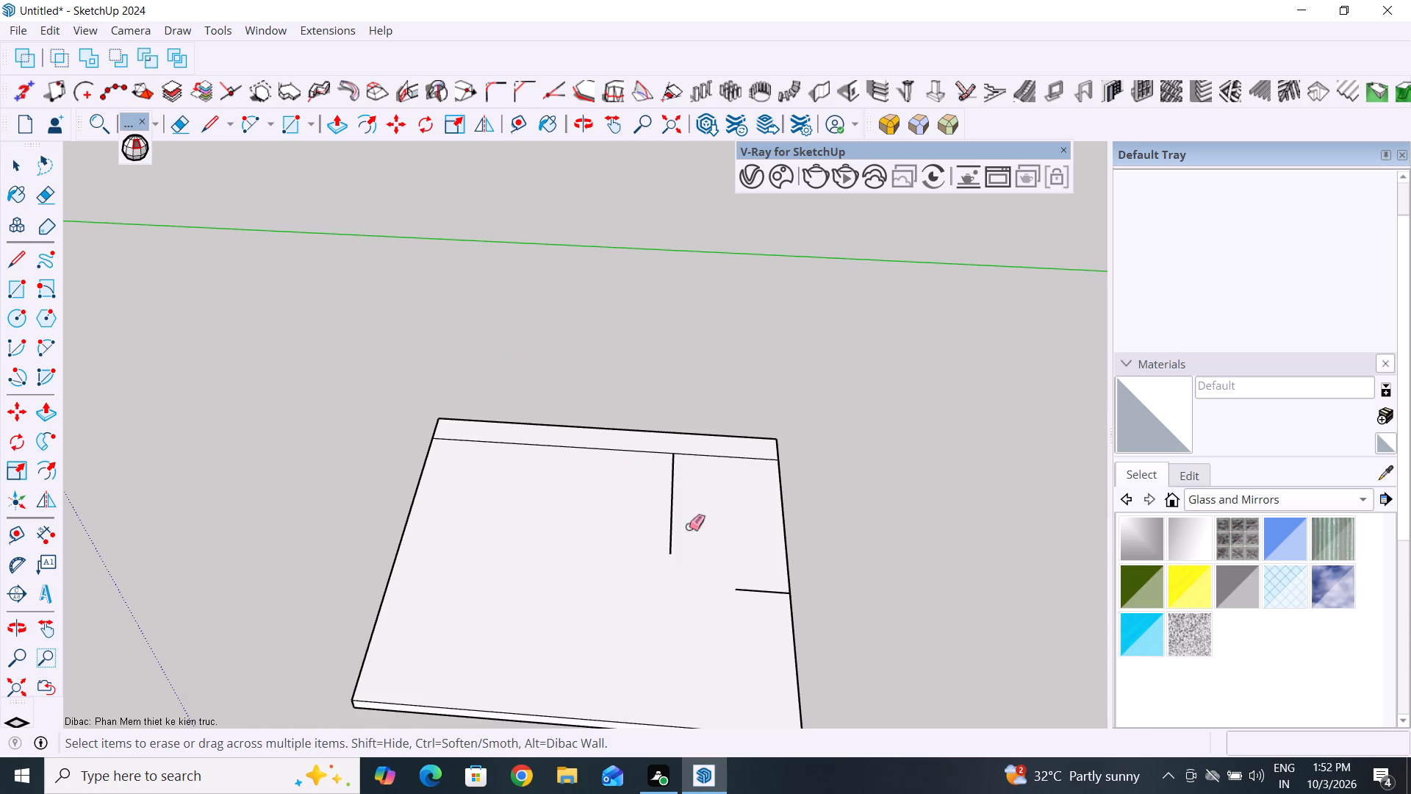
pyautogui.moveTo(699, 498); pyautogui.dragTo(636, 549)
pyautogui.moveTo(762, 552); pyautogui.dragTo(770, 605)
pyautogui.scroll(-6, 770, 605)
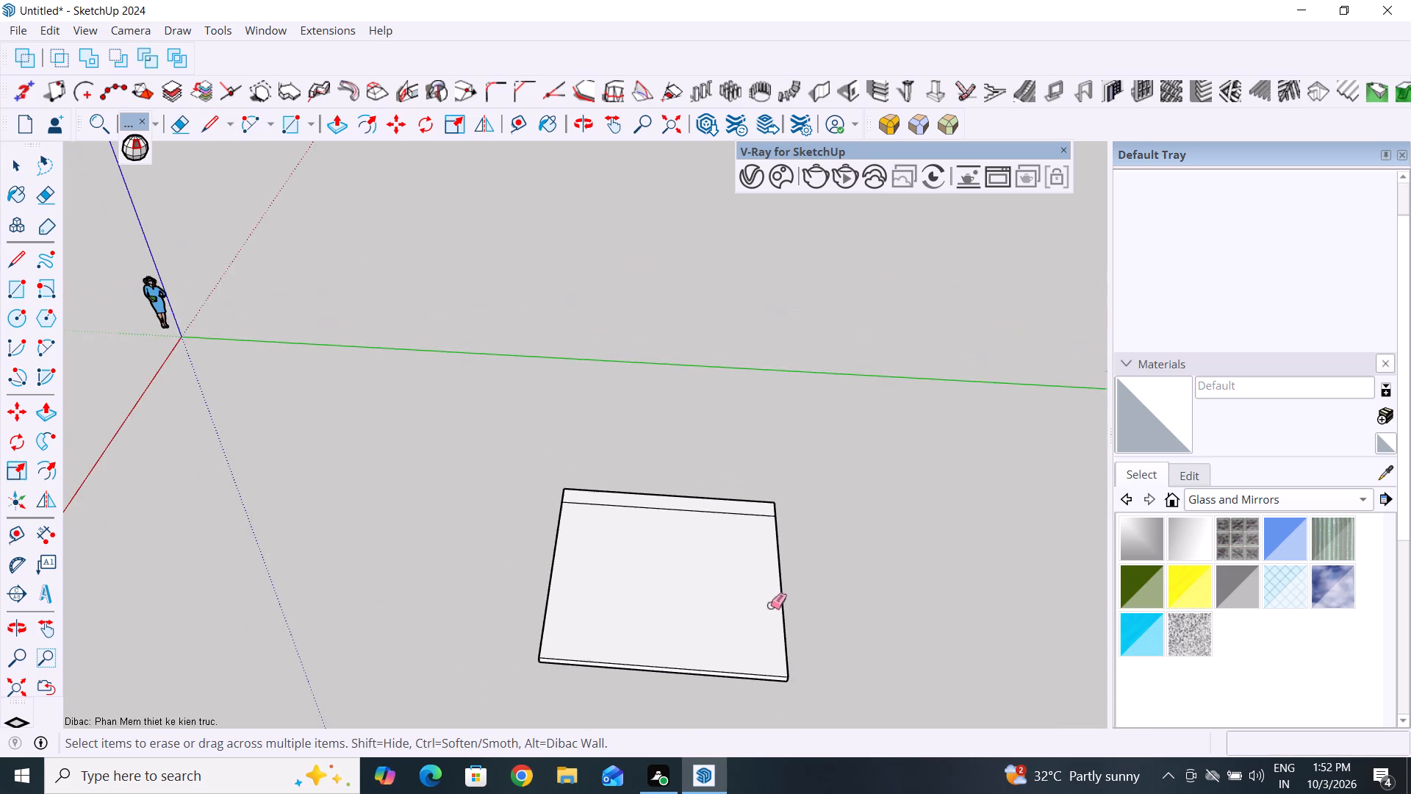
pyautogui.middleClick(812, 604)
pyautogui.press('Escape')
pyautogui.press('Escape')
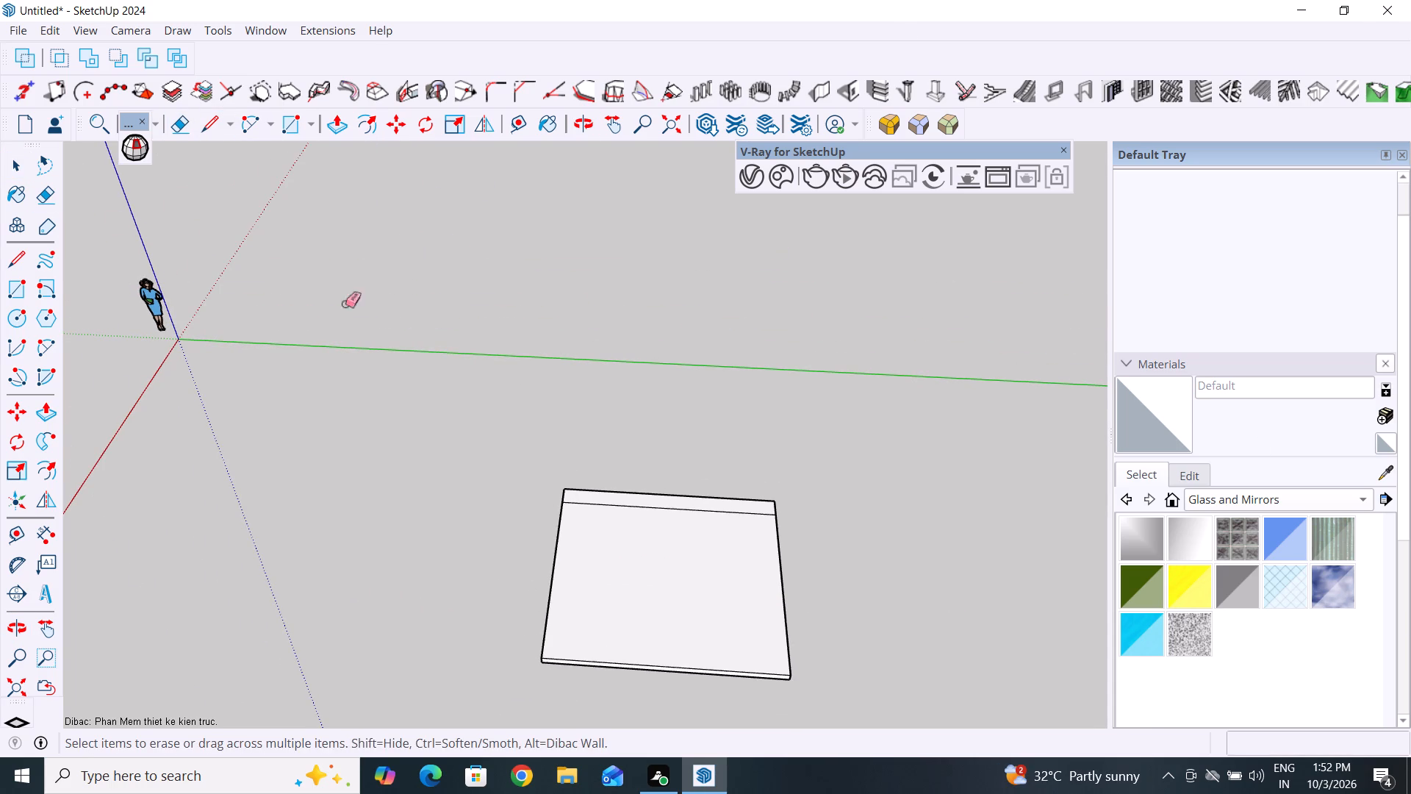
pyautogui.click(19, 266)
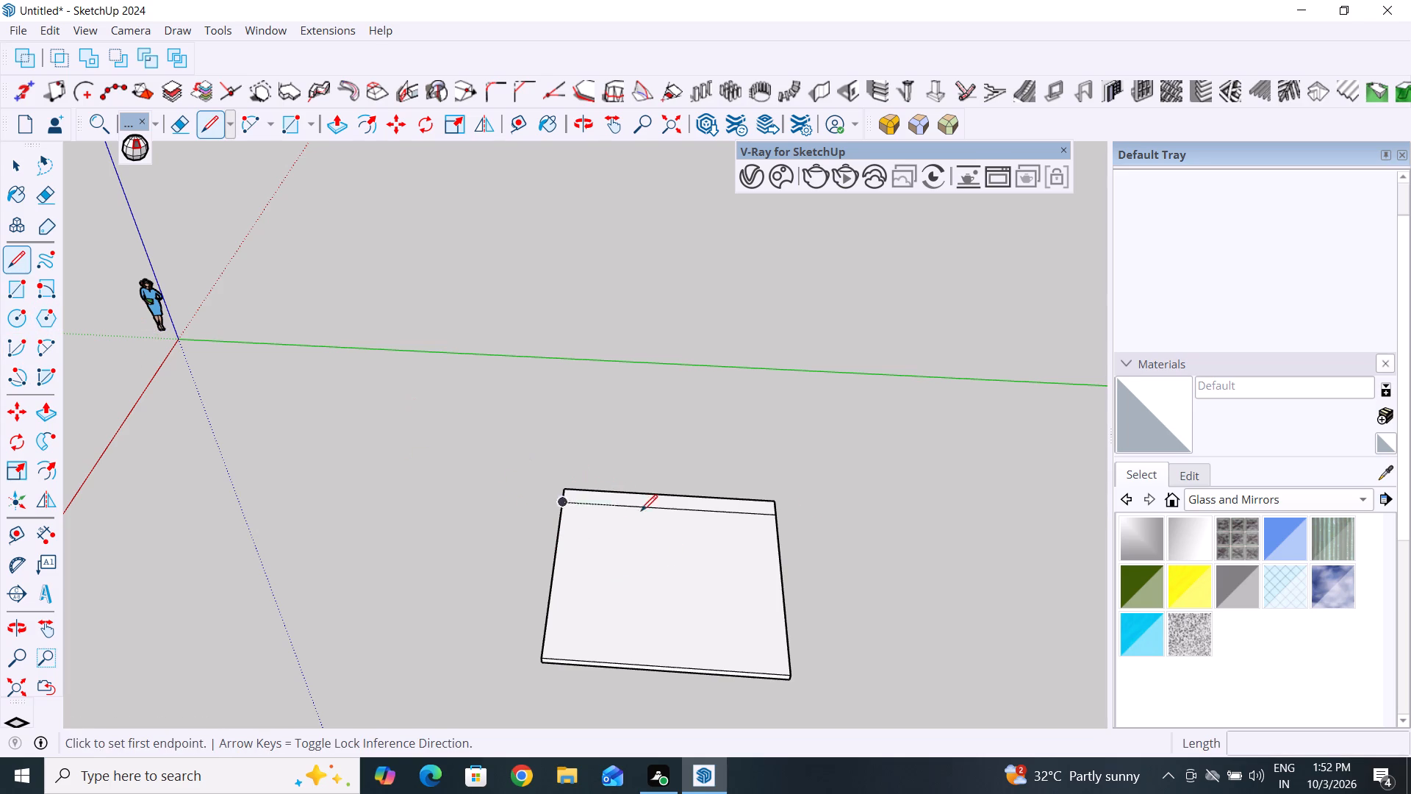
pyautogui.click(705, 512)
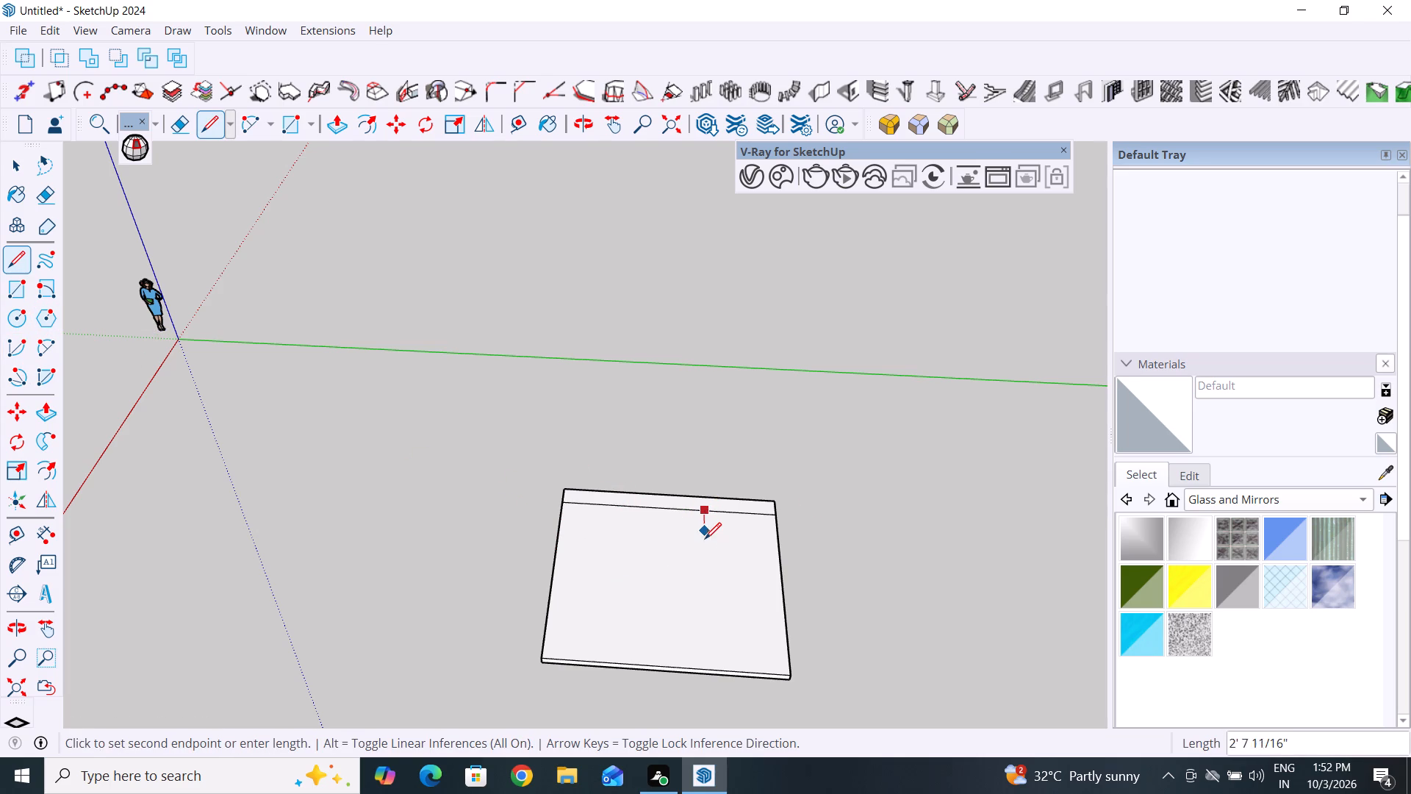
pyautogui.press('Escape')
# Draw a straight line from the strip line inward across the slab's face, about two-thirds of the way along the strip.
pyautogui.click(16, 260)
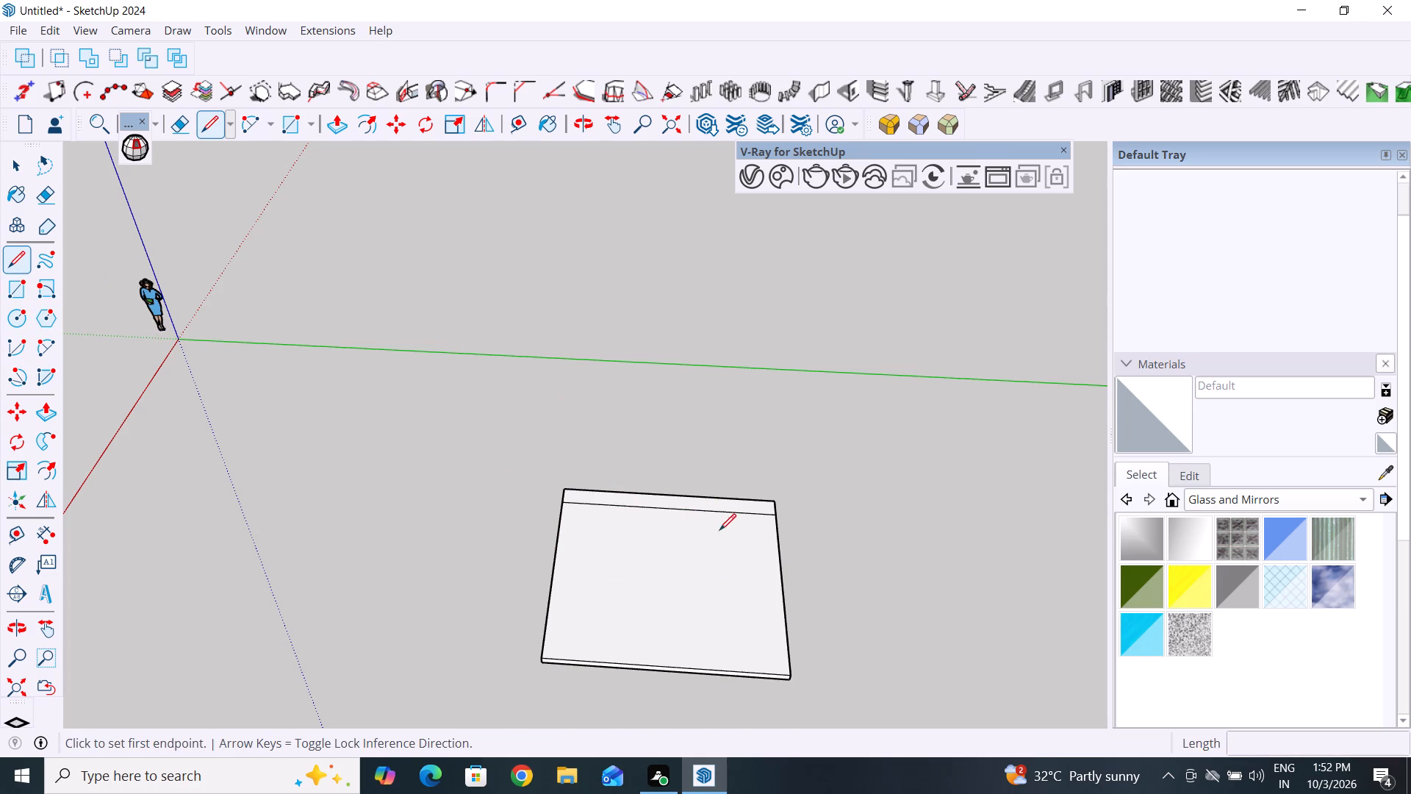
pyautogui.click(702, 512)
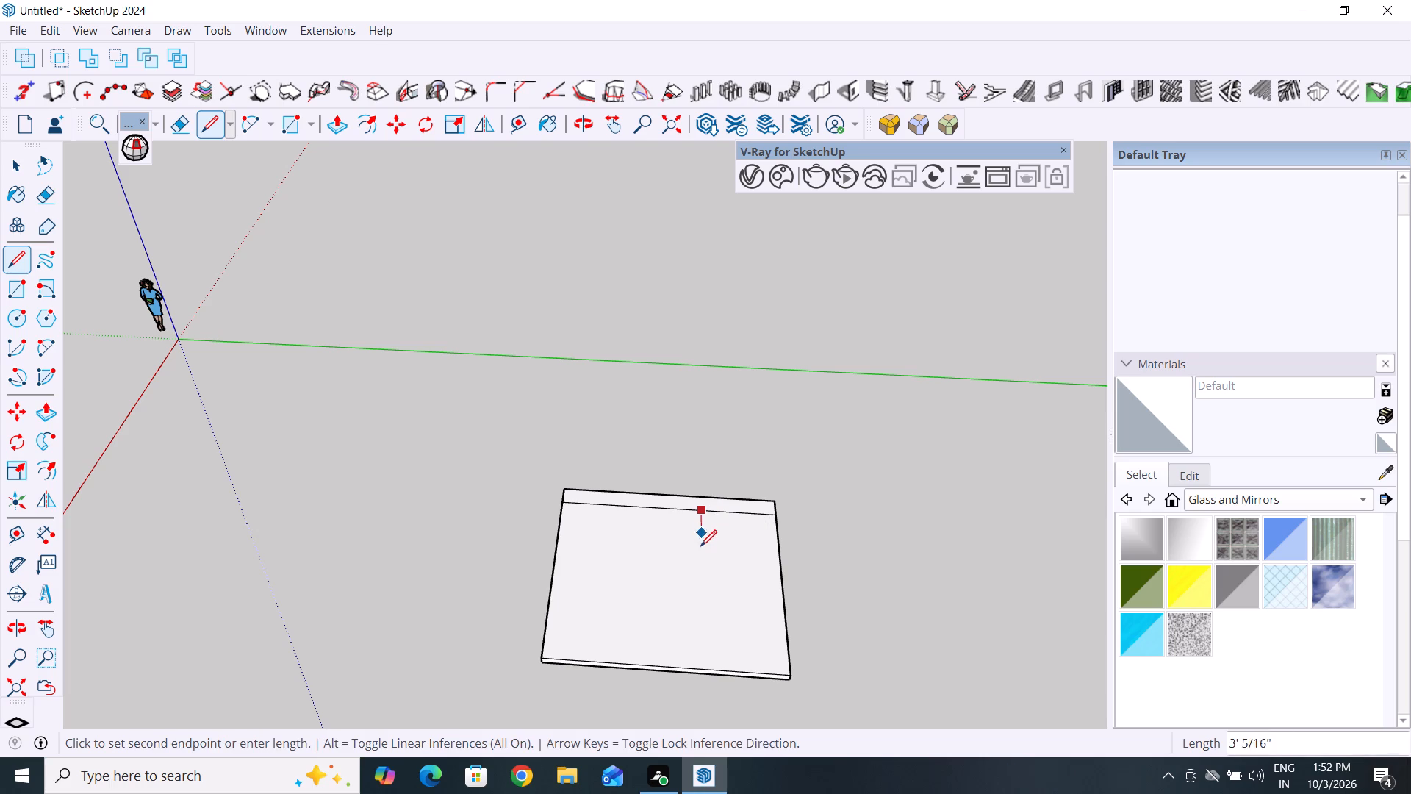
pyautogui.click(700, 554)
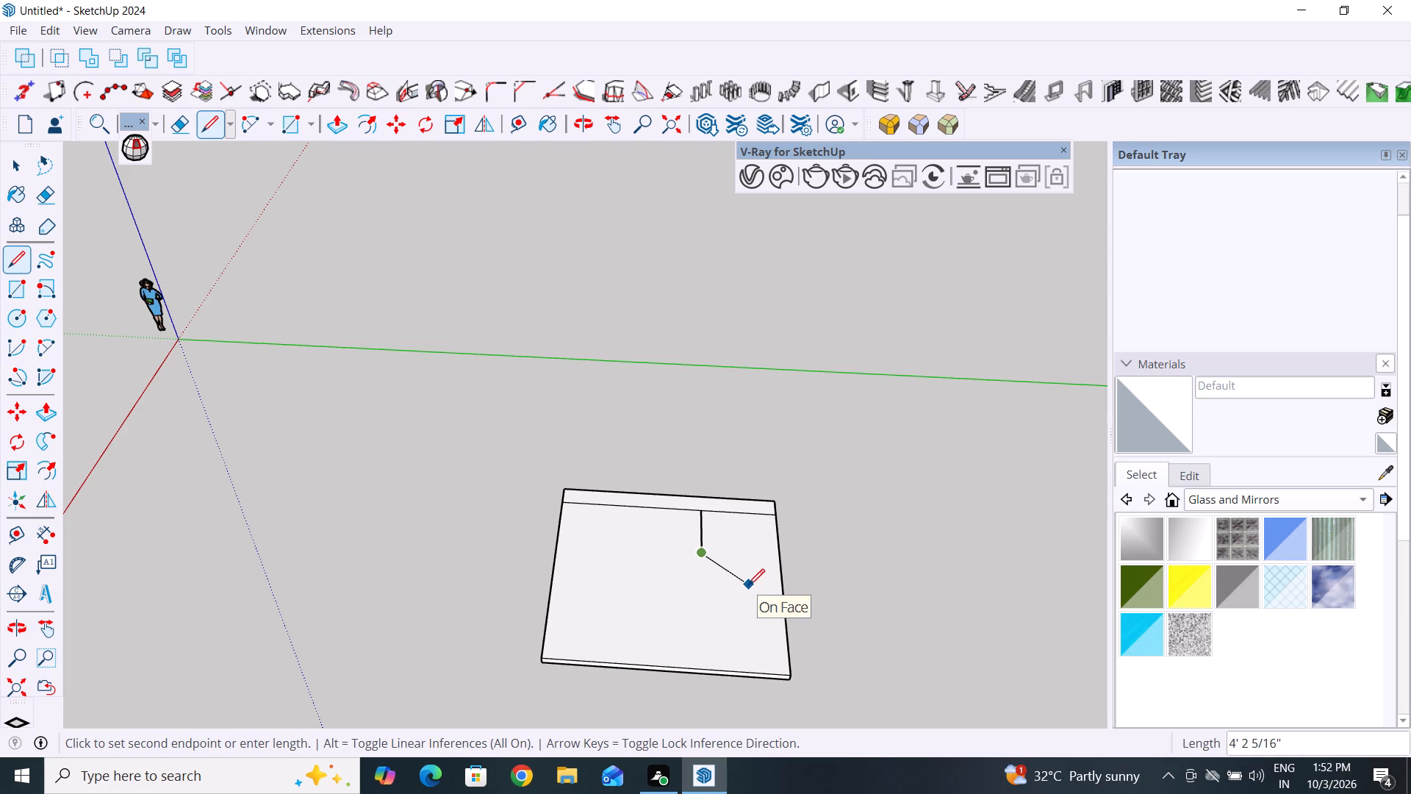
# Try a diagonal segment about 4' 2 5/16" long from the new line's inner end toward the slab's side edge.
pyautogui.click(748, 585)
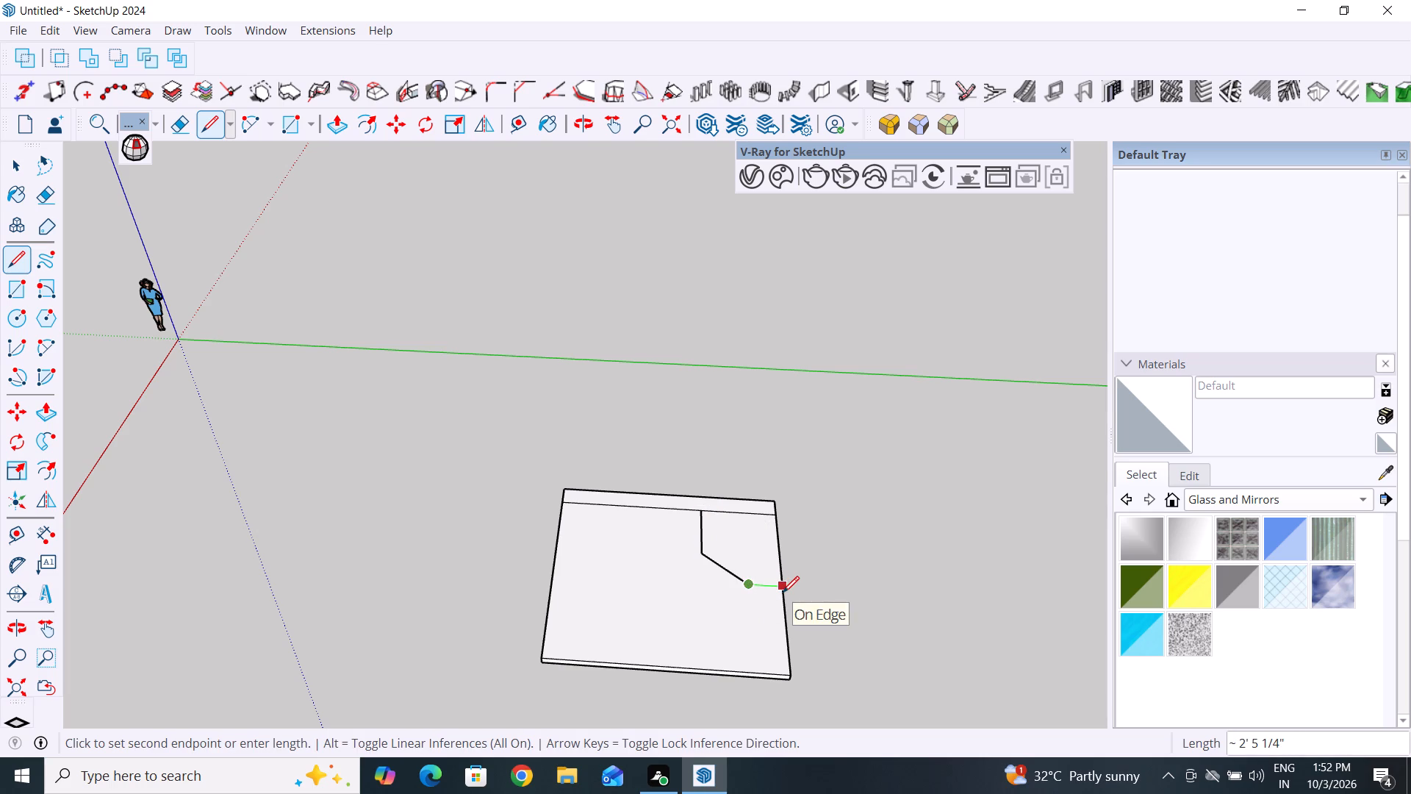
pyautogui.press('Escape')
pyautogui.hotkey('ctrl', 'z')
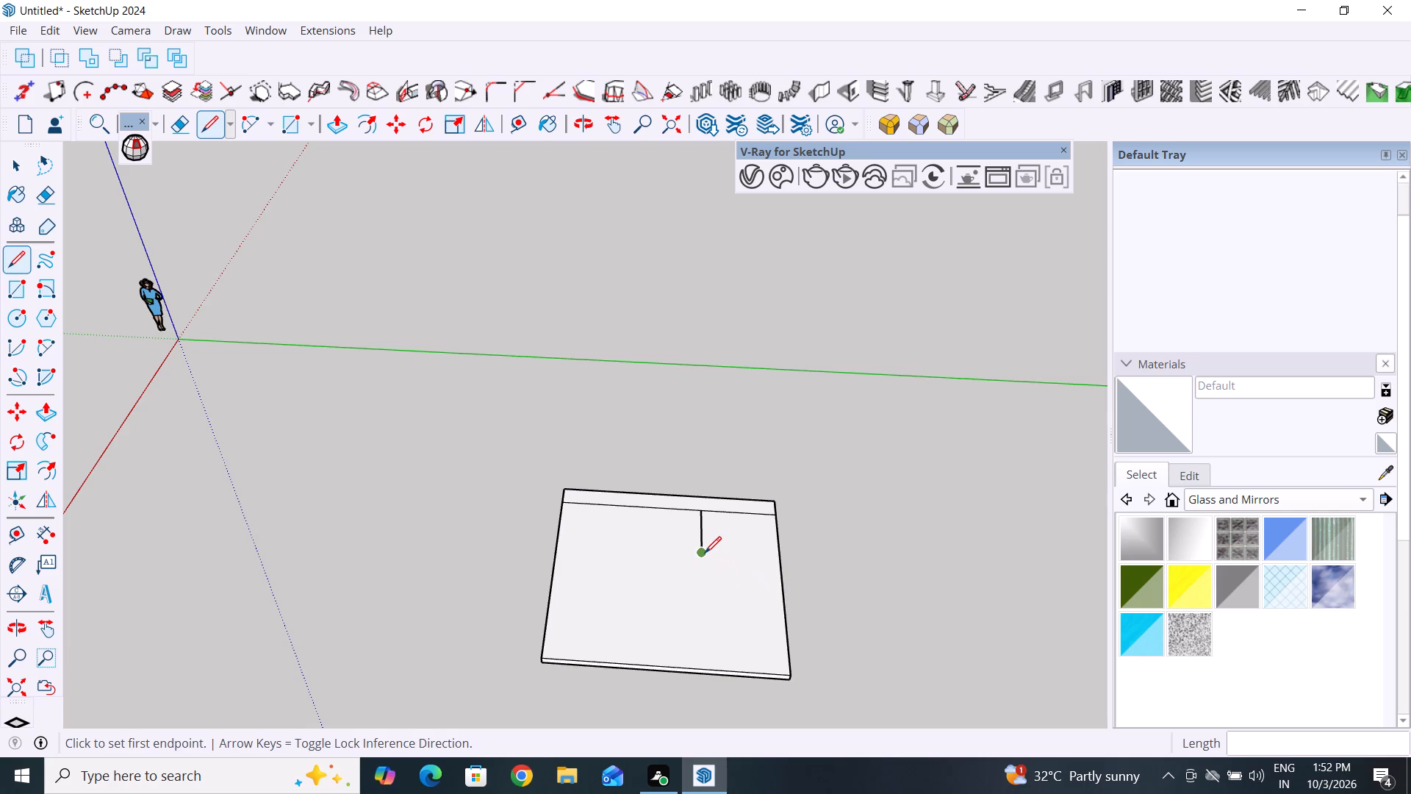
# Draw a diagonal segment about 3' 9 3/4" long from the line's inner end, and continue it straight to the slab's side edge.
pyautogui.click(705, 554)
pyautogui.click(736, 588)
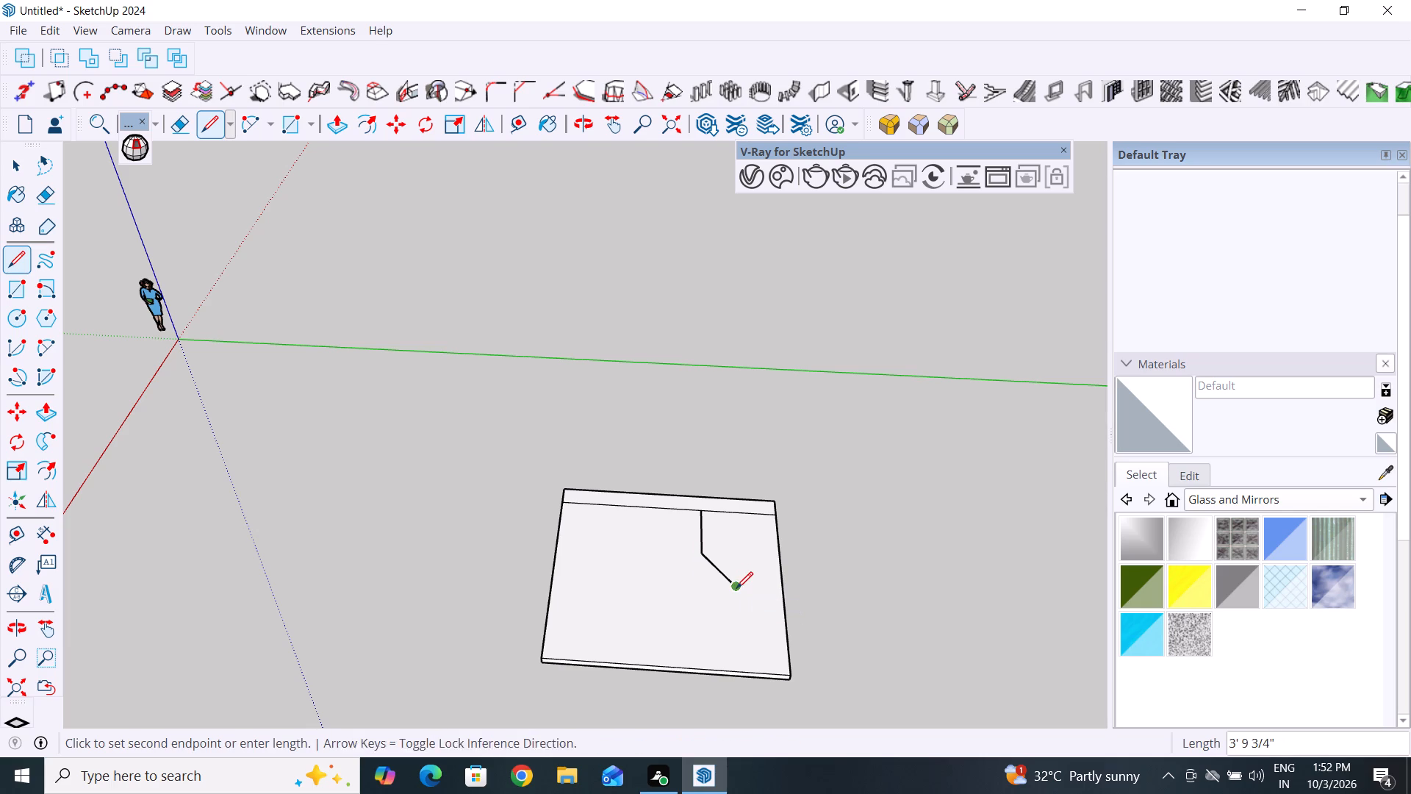
pyautogui.click(775, 592)
pyautogui.press('Escape')
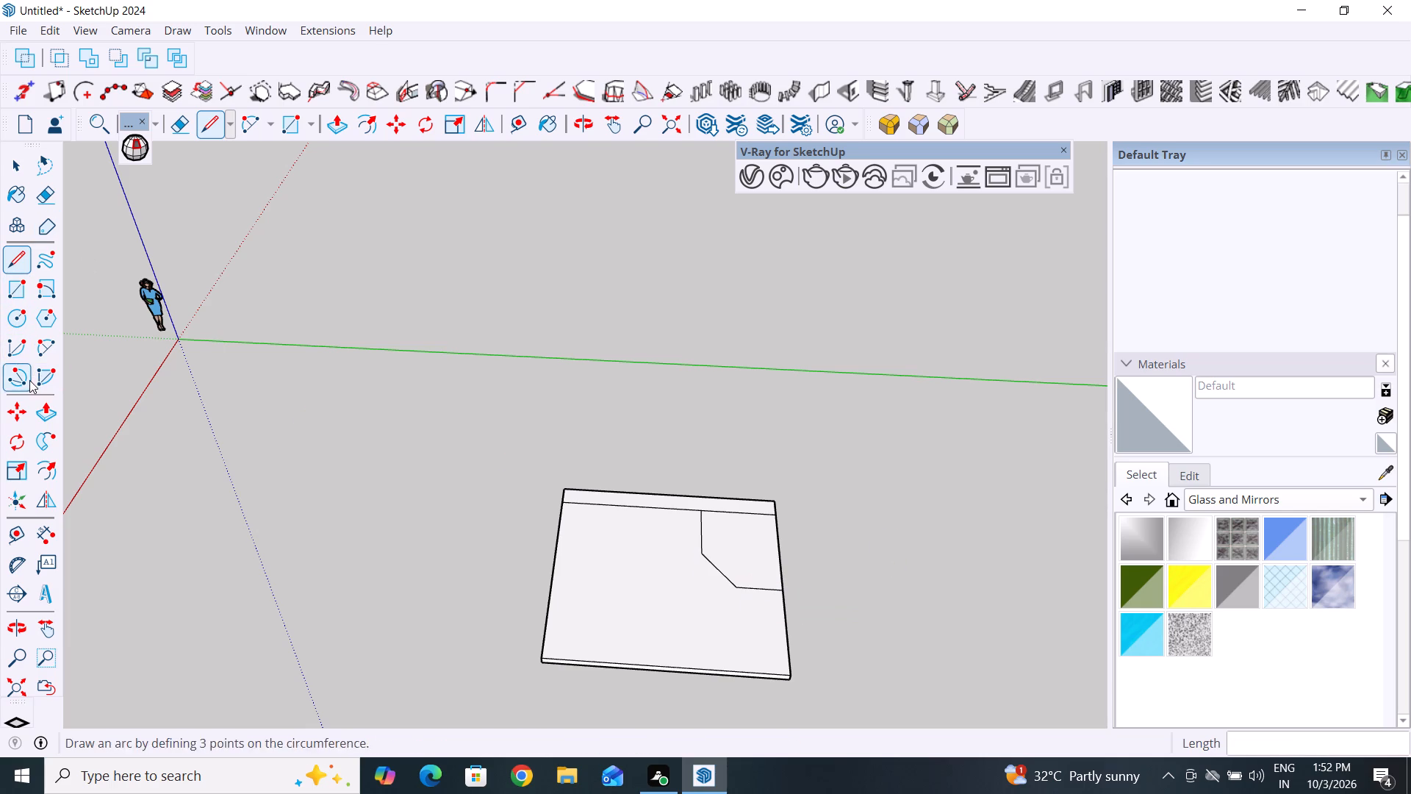
# Draw a 2 Point Arc with a bulge of about 4' 6" from the strip line's end on the slab's opposite side to the angled outline's inner corner.
pyautogui.click(43, 351)
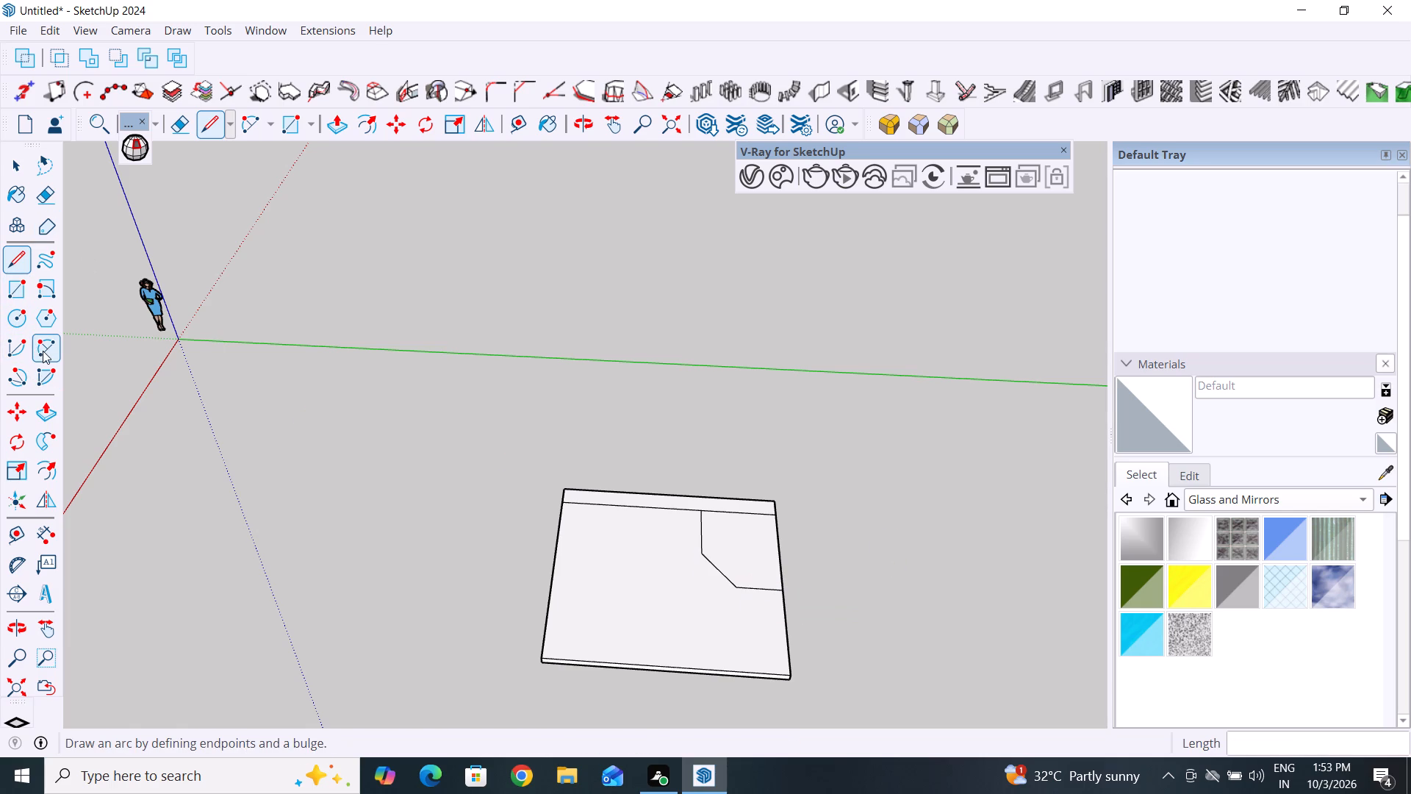
pyautogui.click(560, 505)
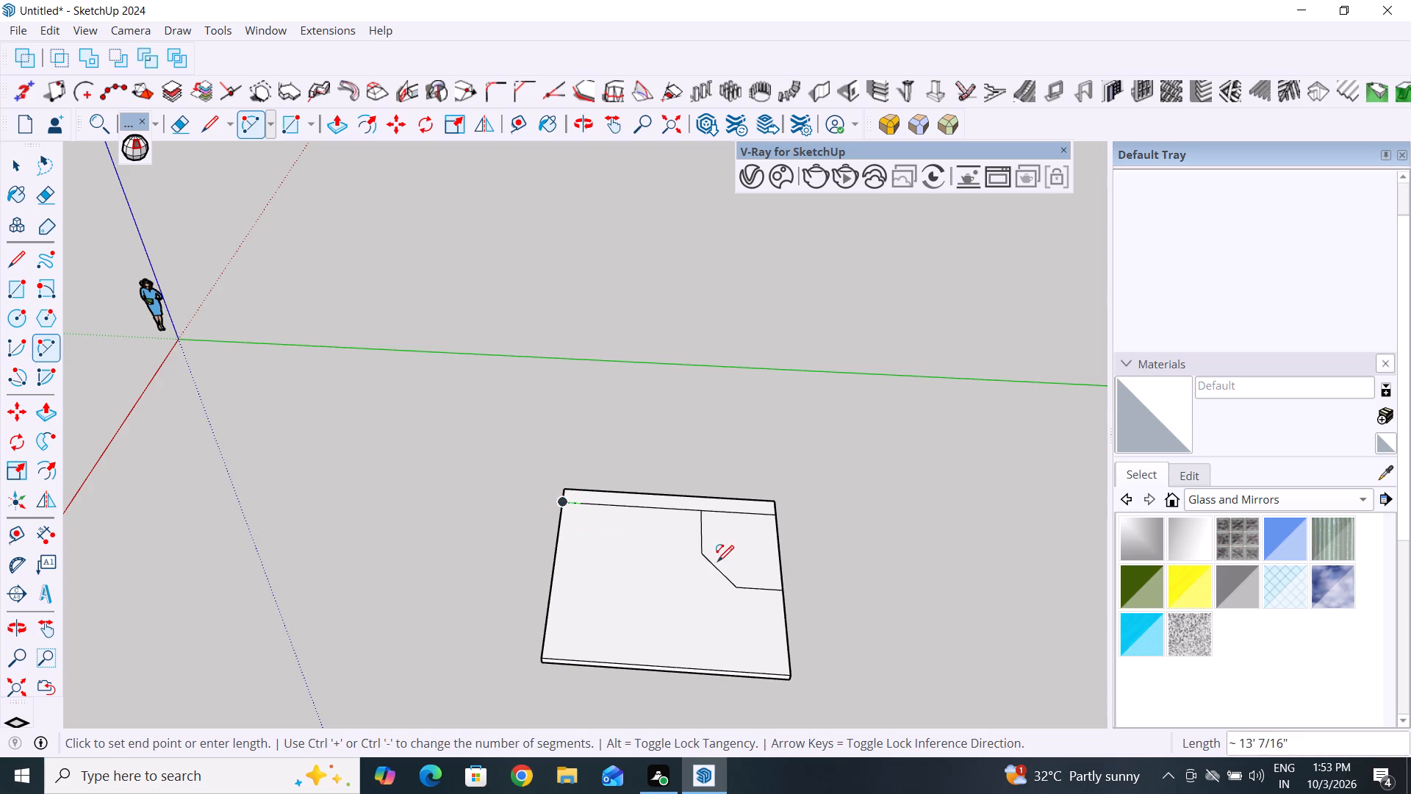
pyautogui.click(702, 557)
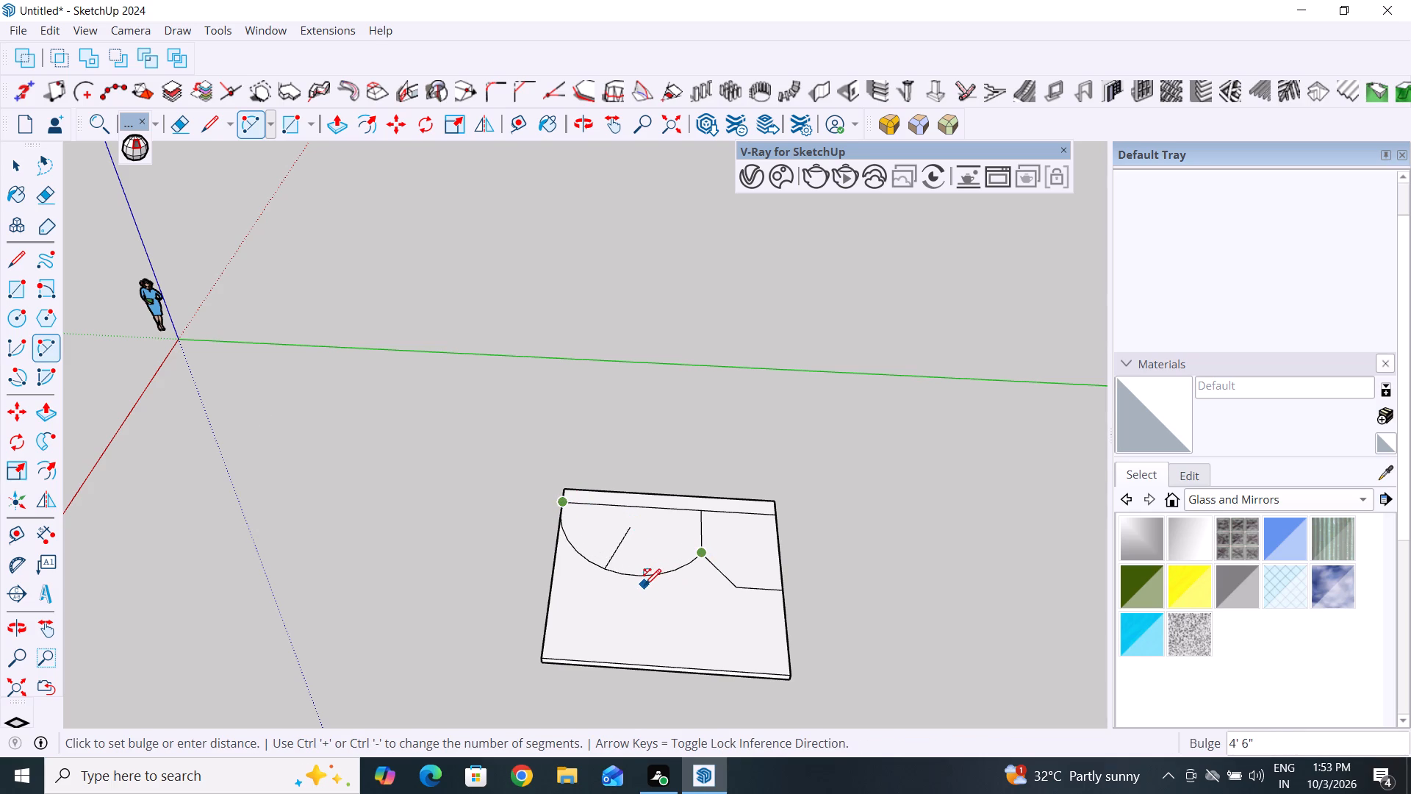
pyautogui.click(645, 585)
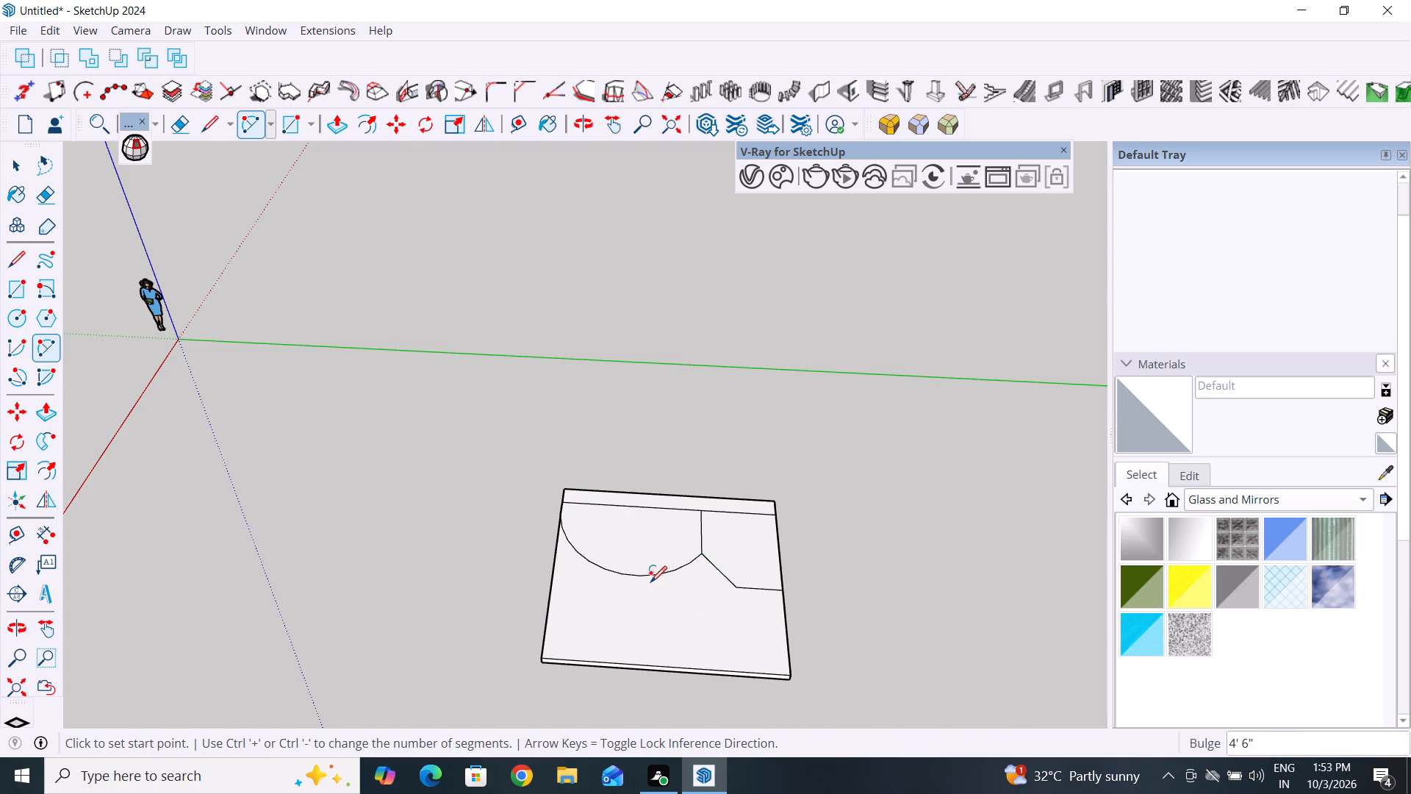
pyautogui.click(16, 165)
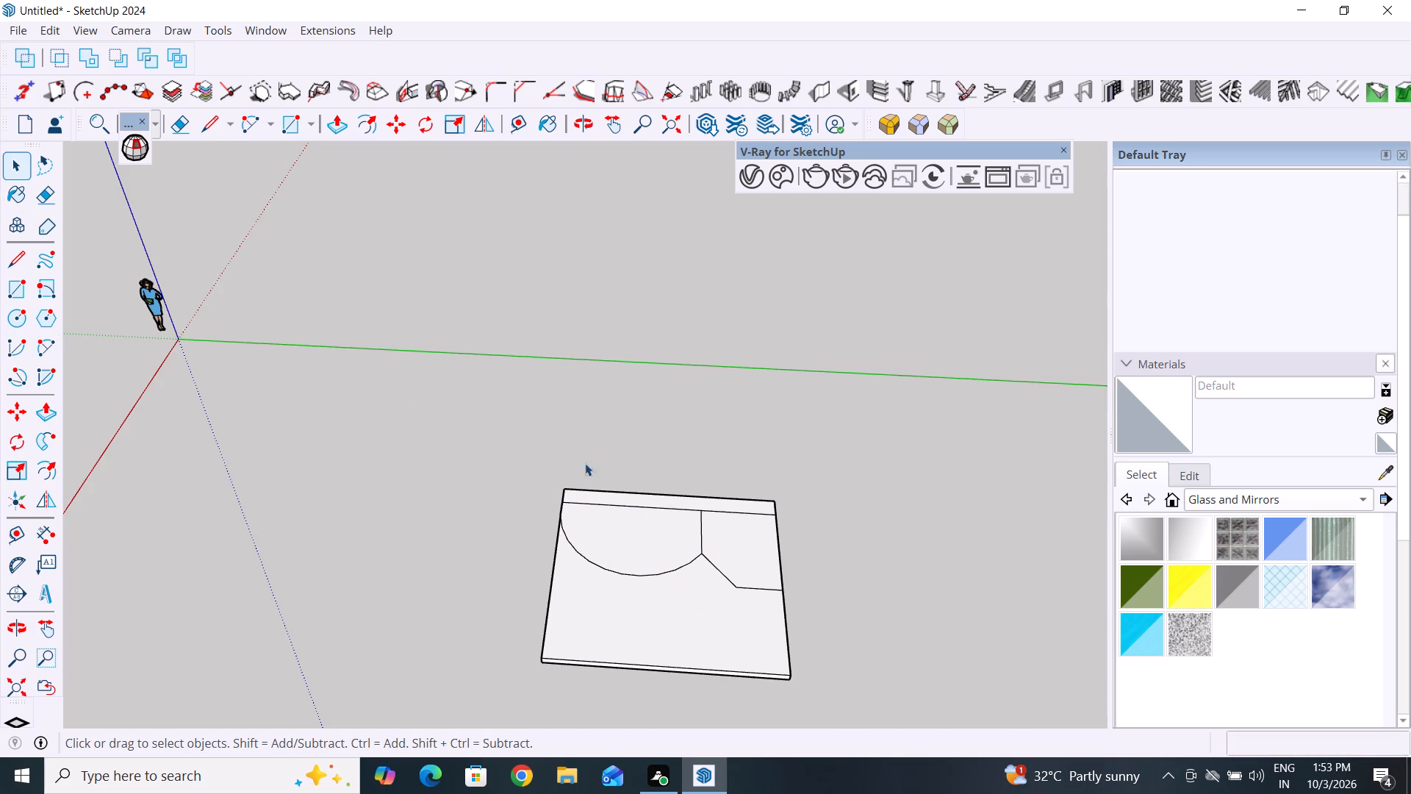
# Erase the strip line running along the slab's far edge, including the short piece left at the arc's side.
pyautogui.scroll(7, 658, 477)
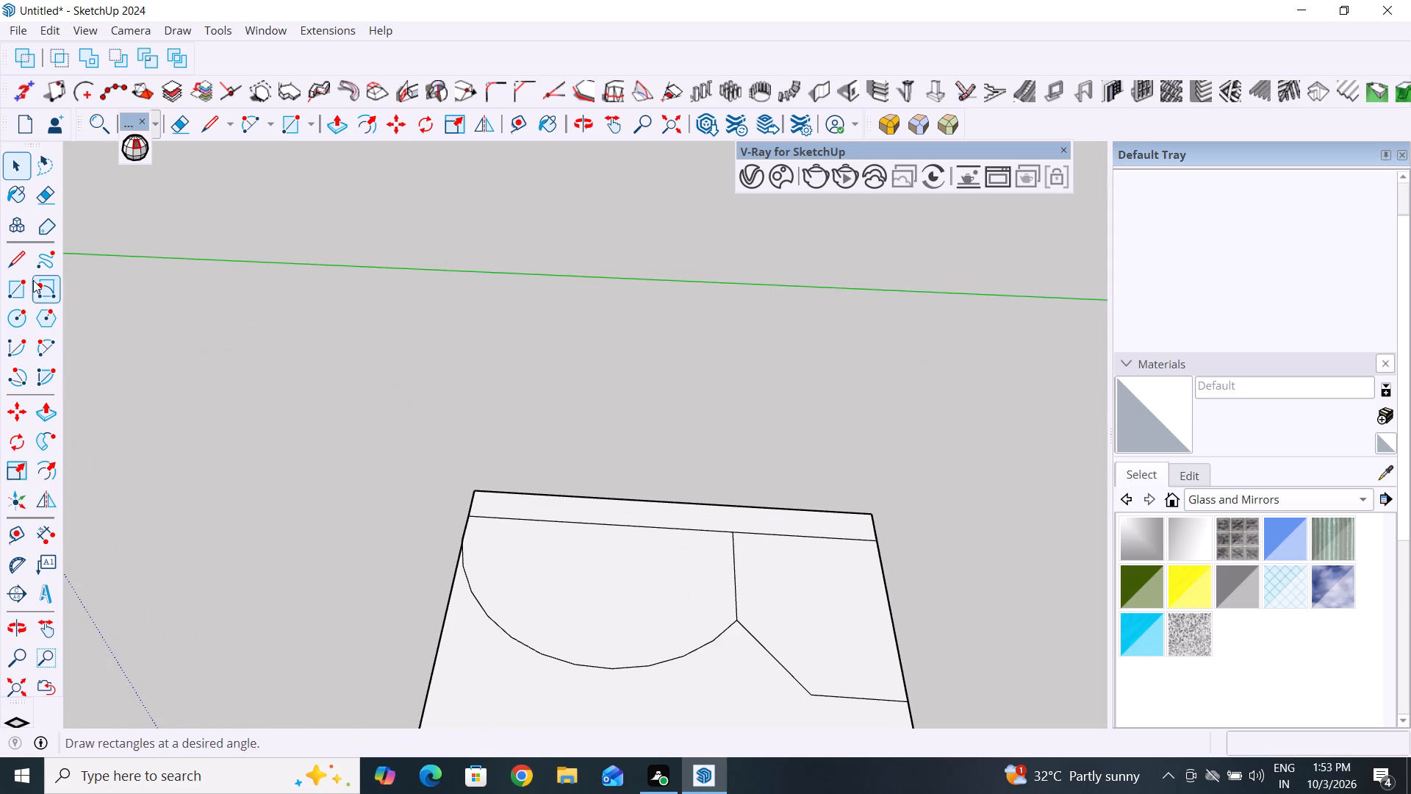
pyautogui.click(183, 129)
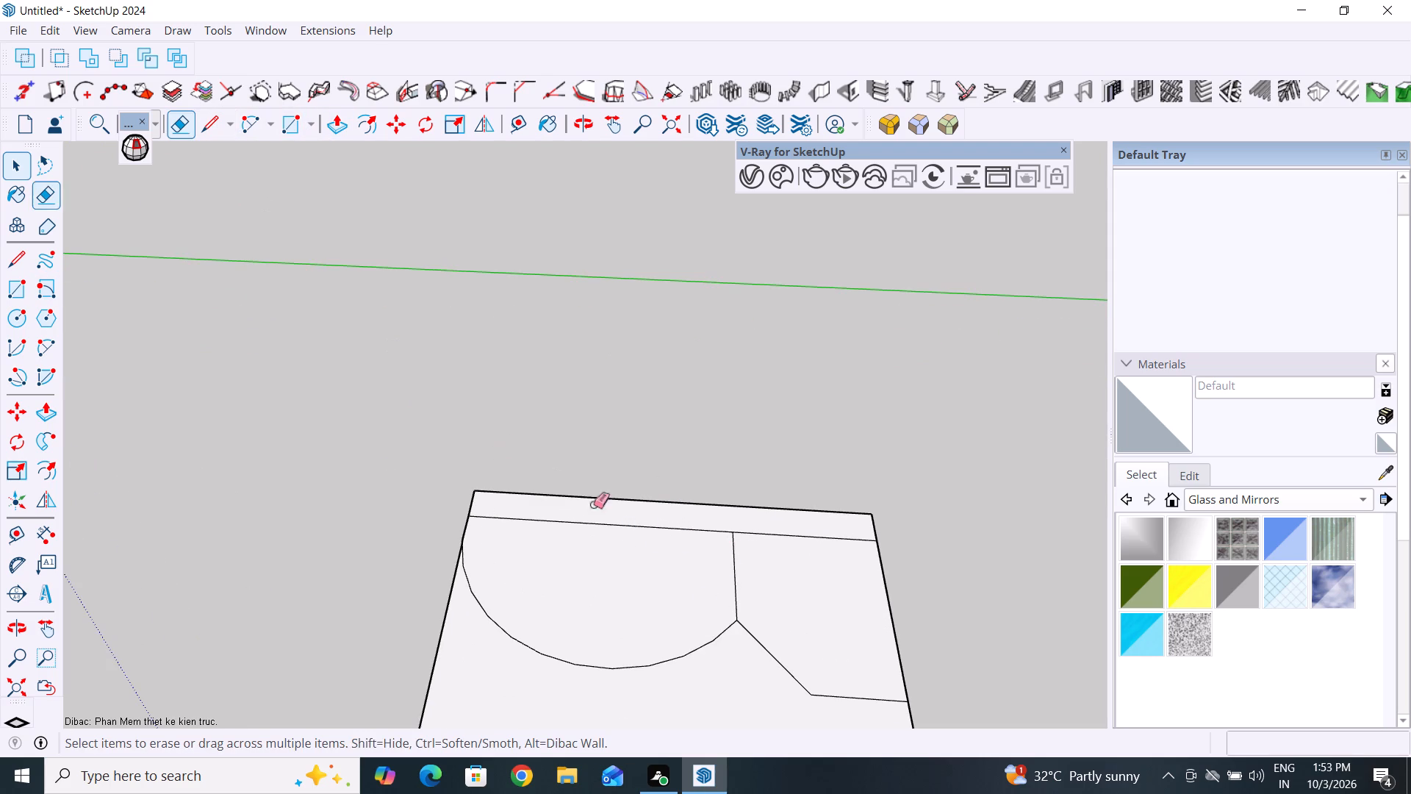
pyautogui.moveTo(639, 529); pyautogui.dragTo(642, 559)
pyautogui.moveTo(806, 524); pyautogui.dragTo(811, 572)
pyautogui.moveTo(493, 505); pyautogui.dragTo(492, 553)
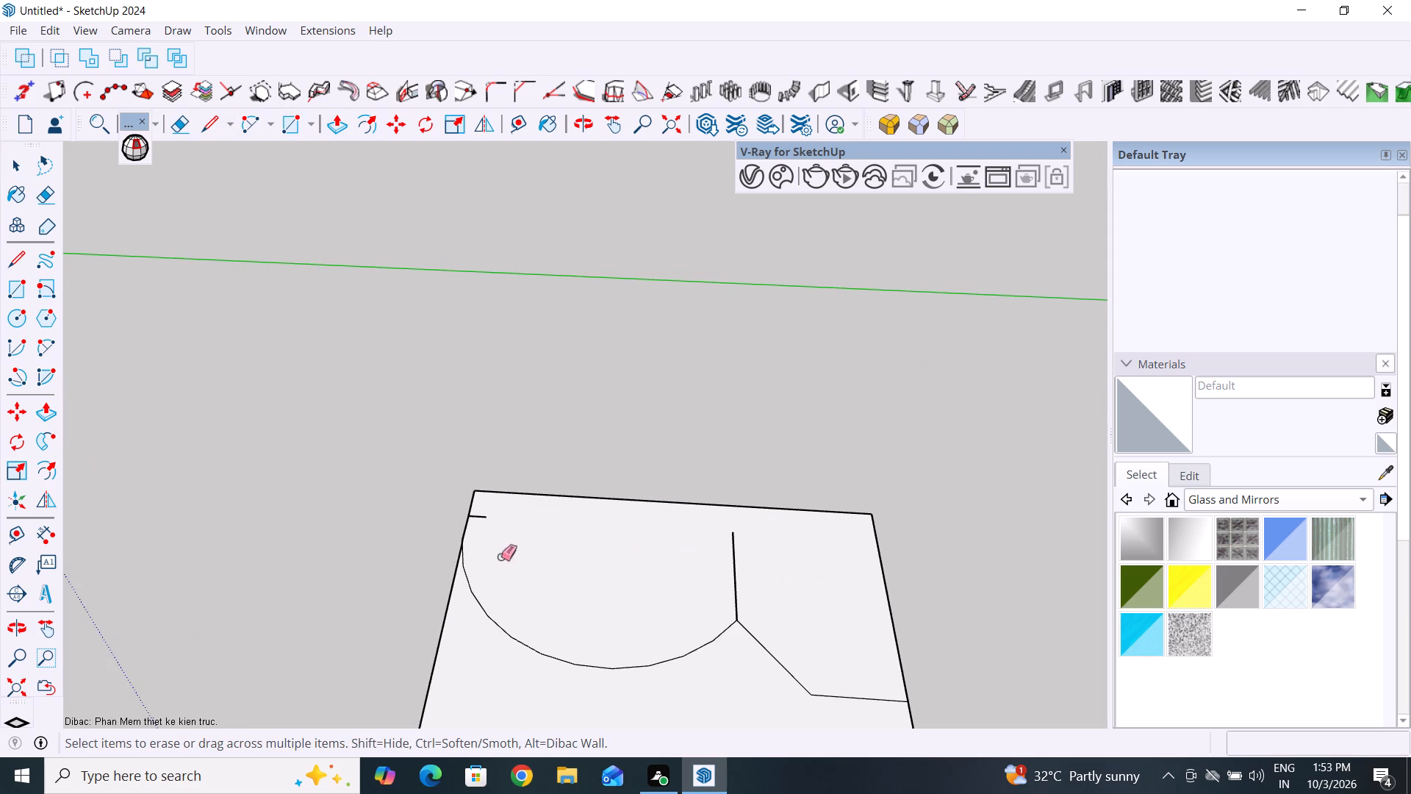
pyautogui.moveTo(485, 504); pyautogui.dragTo(492, 526)
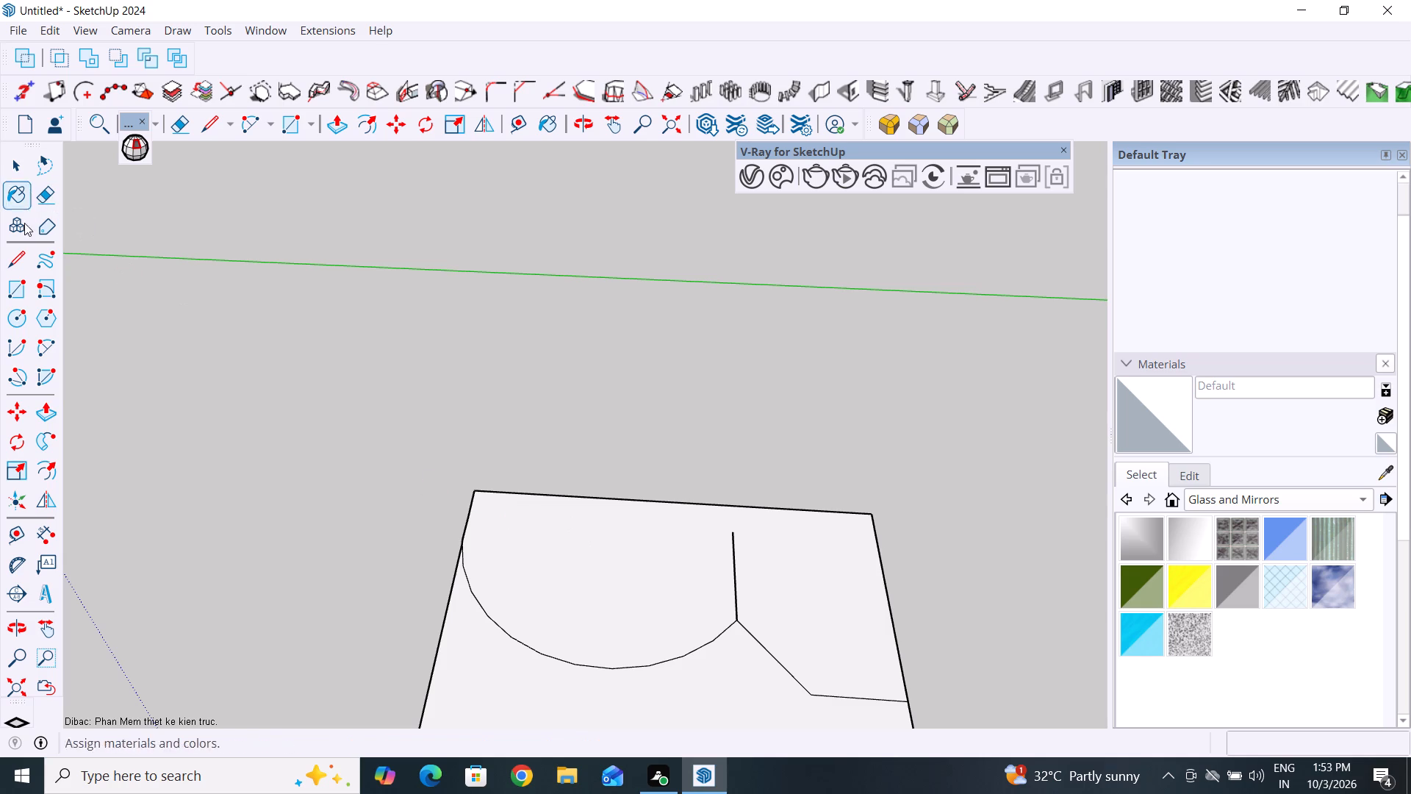
# Draw a line from the open end of the short line to the slab's nearby edge, closing the gap.
pyautogui.click(15, 266)
pyautogui.click(729, 532)
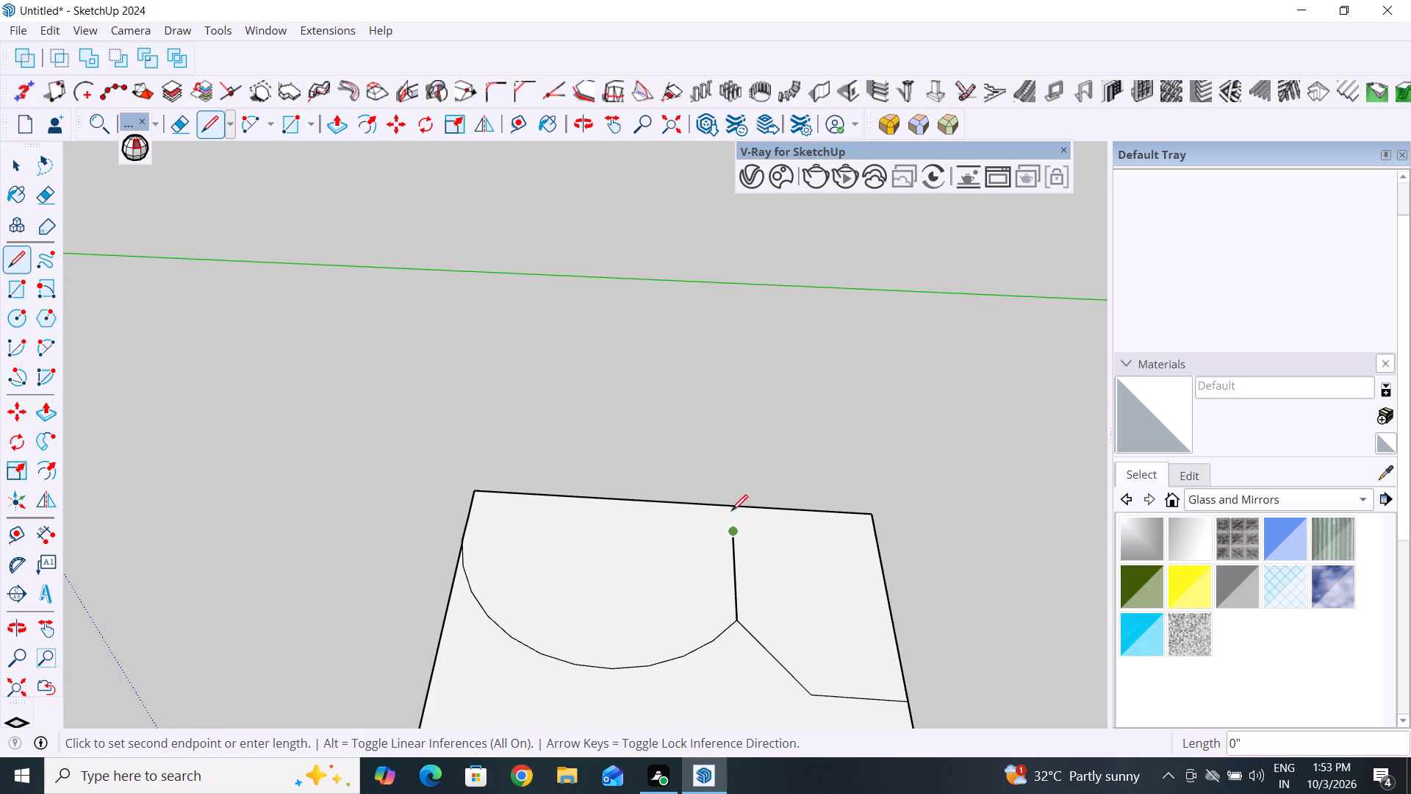
pyautogui.click(731, 506)
pyautogui.press('space')
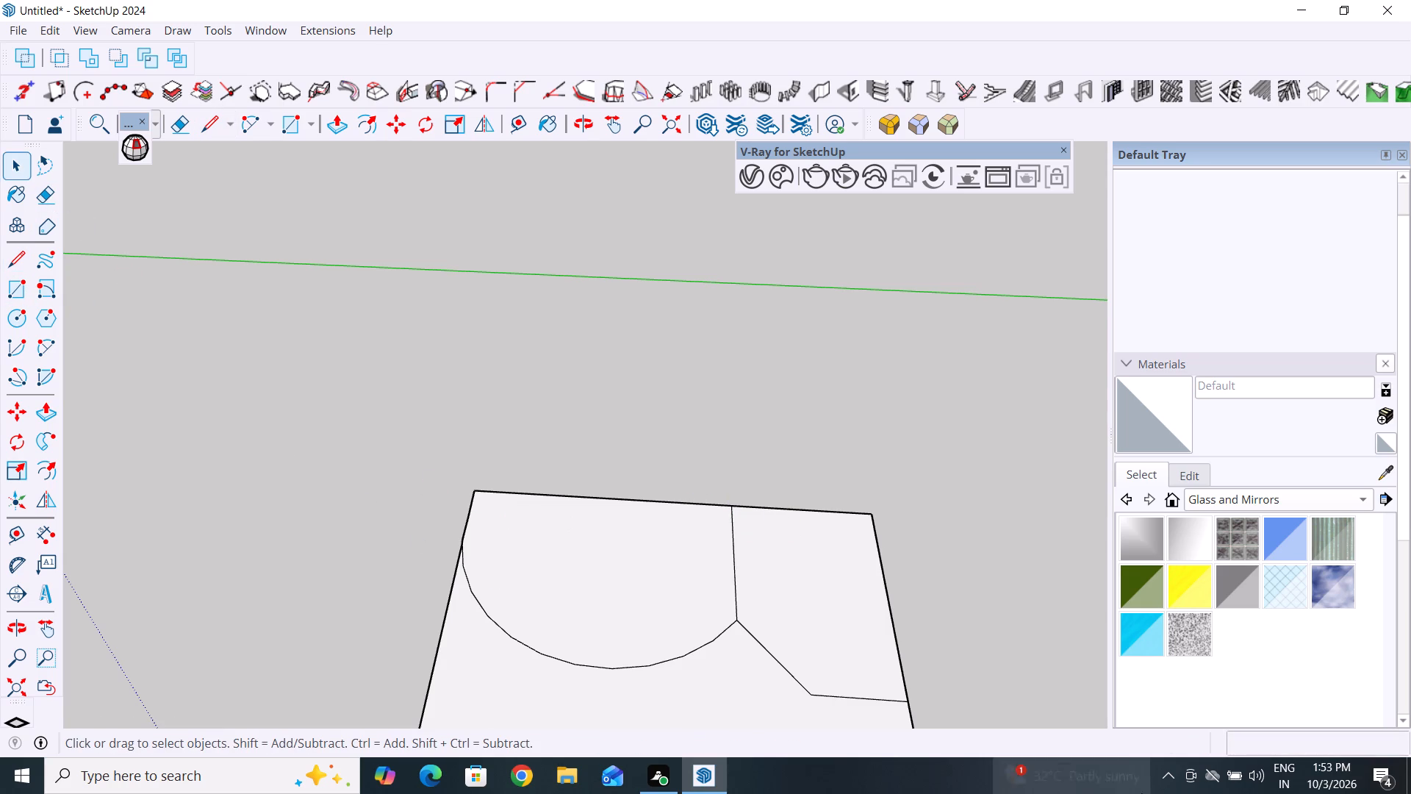
# Draw a stepped outline from the angled outline's corner: about 4' 3" across, 9' 5" along the slab, and 2' 9 11/16" to the slab's edge.
pyautogui.scroll(-4, 701, 254)
pyautogui.moveTo(619, 479); pyautogui.dragTo(857, 439, button='middle')
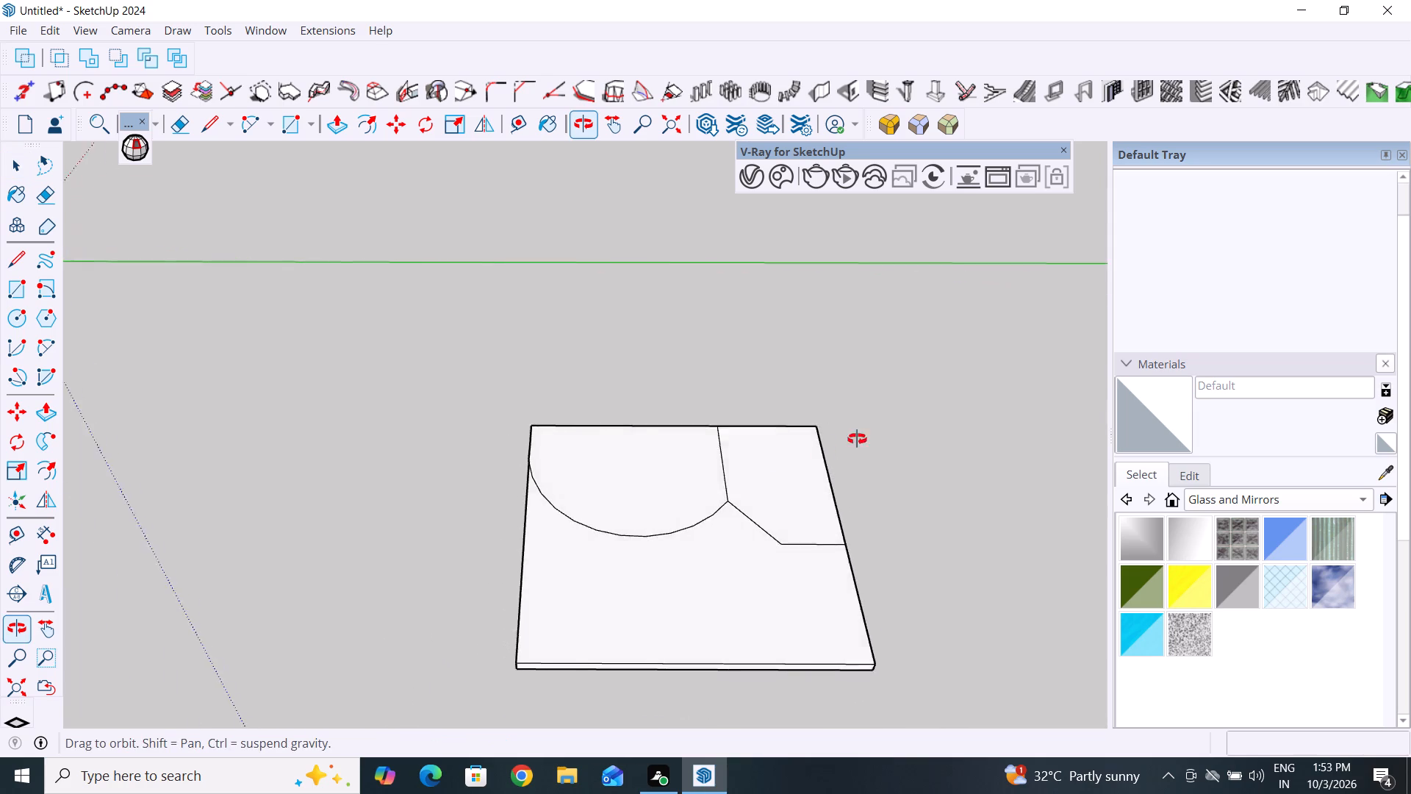
pyautogui.moveTo(857, 439); pyautogui.dragTo(966, 420, button='middle')
pyautogui.scroll(4, 657, 482)
pyautogui.moveTo(723, 454); pyautogui.dragTo(897, 448, button='middle')
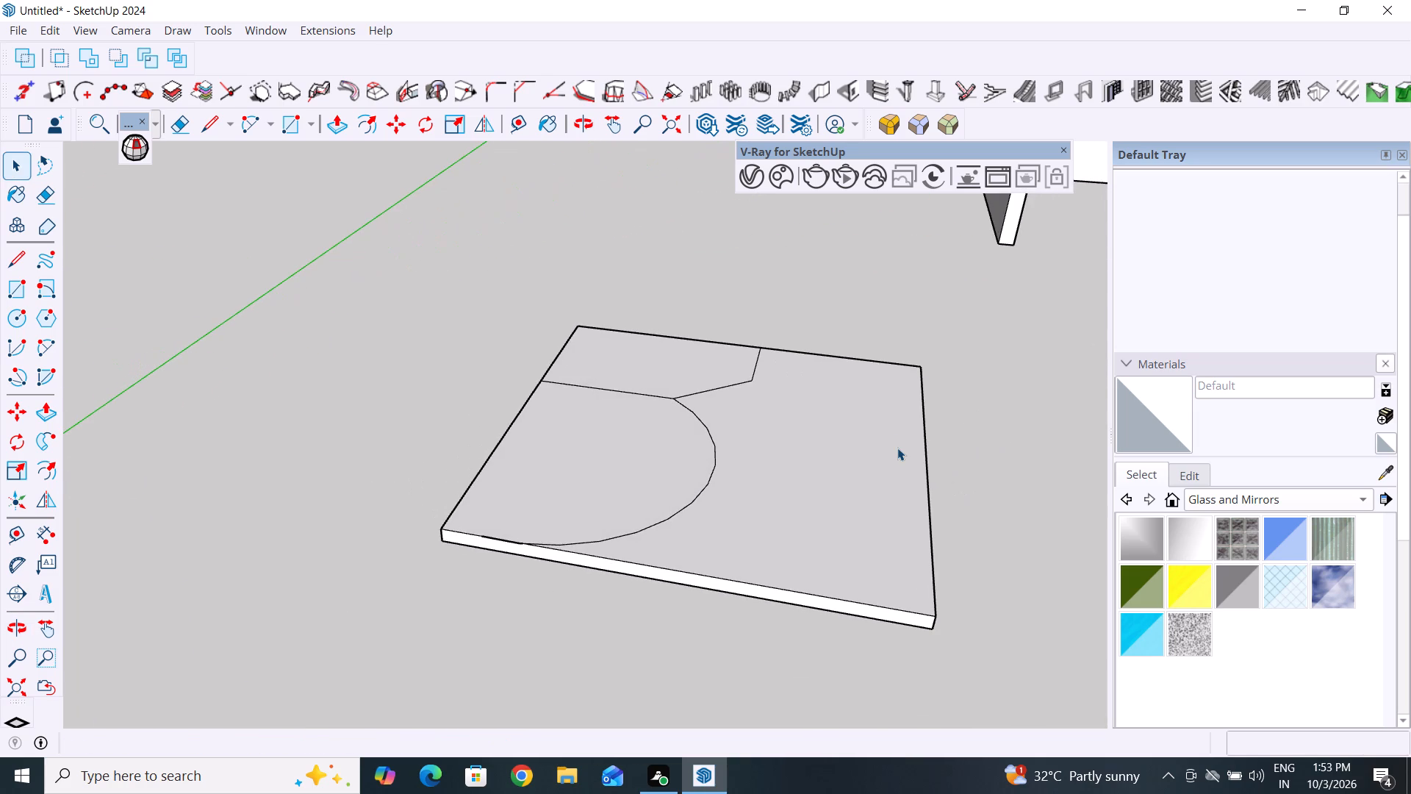
pyautogui.scroll(1, 900, 437)
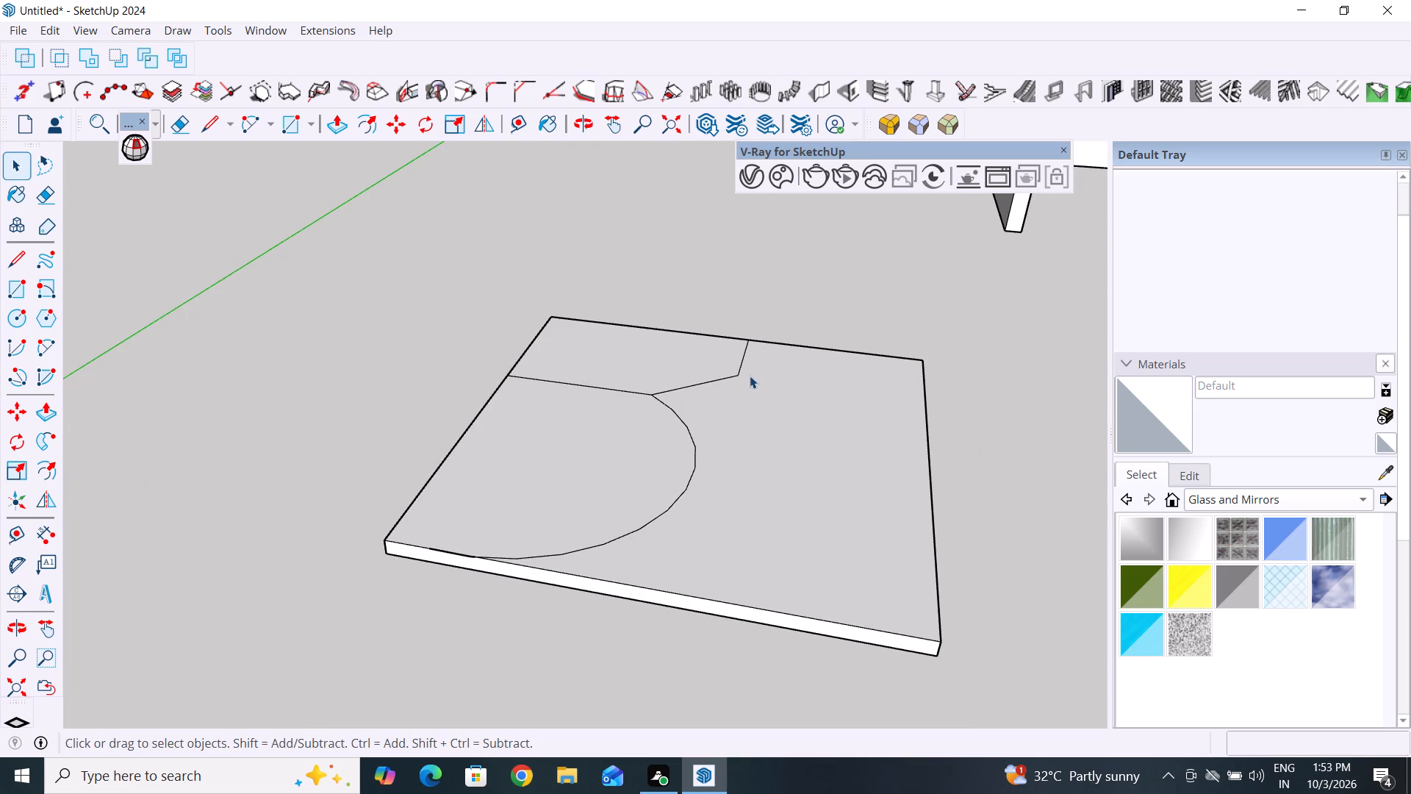
pyautogui.scroll(1, 750, 376)
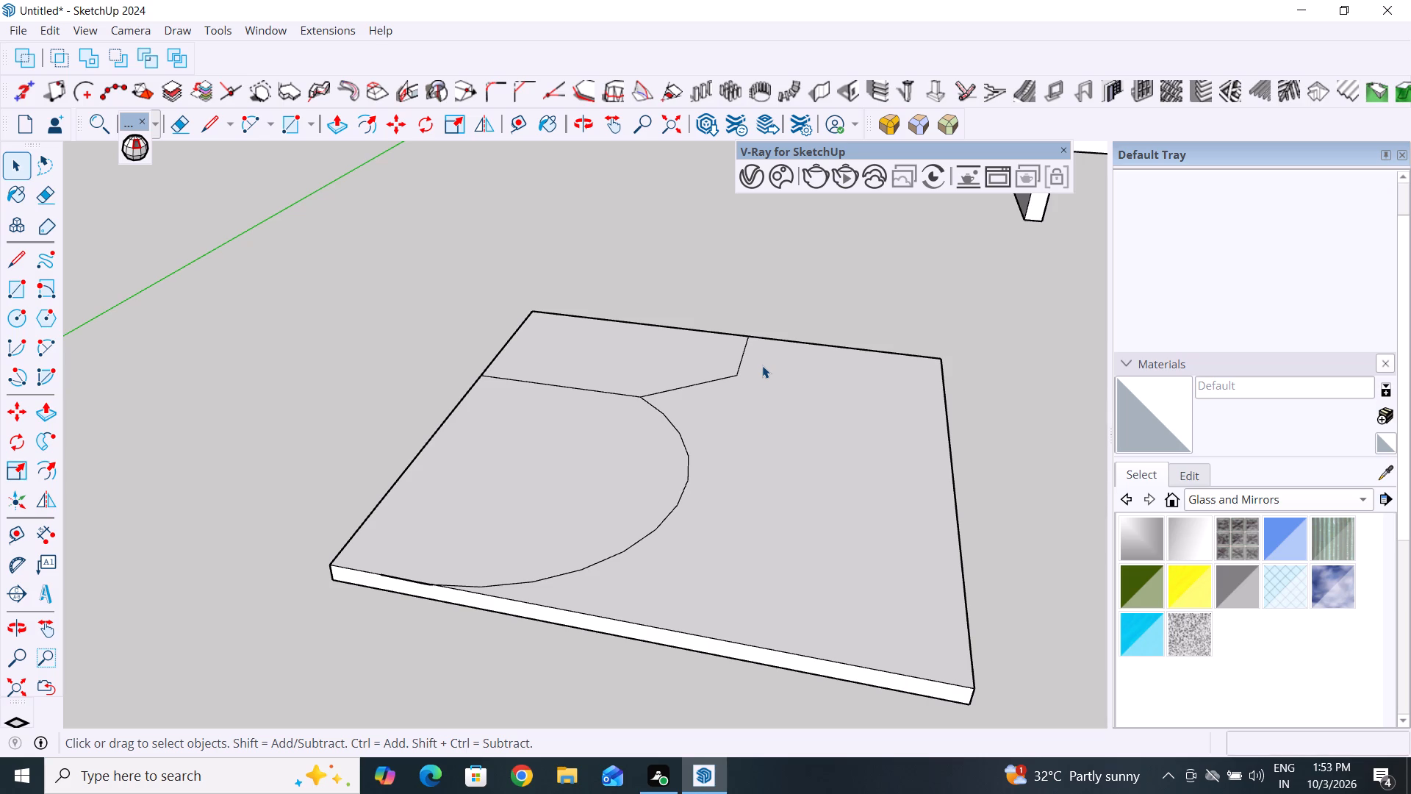
pyautogui.scroll(-5, 433, 484)
pyautogui.moveTo(495, 541); pyautogui.dragTo(544, 543, button='middle')
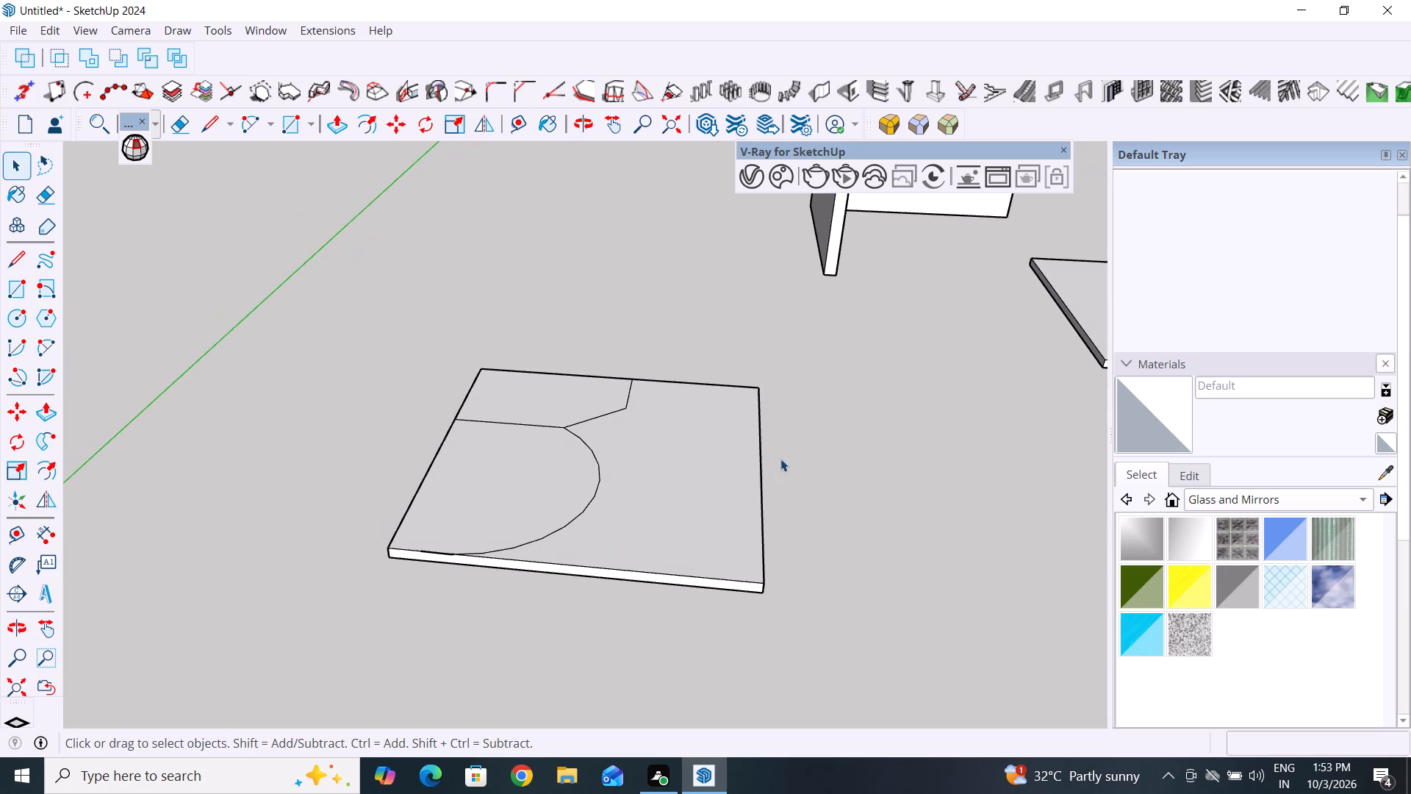
pyautogui.click(19, 269)
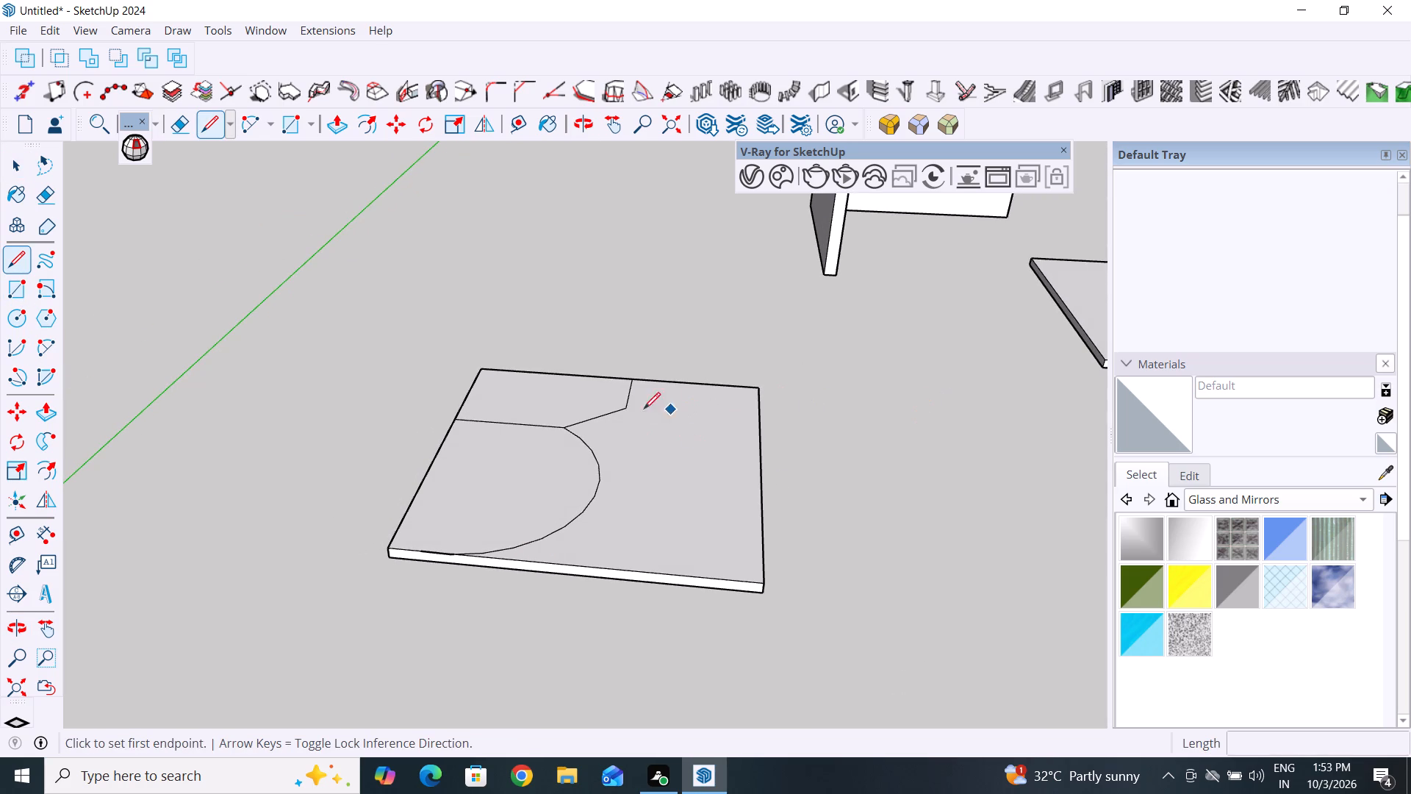
pyautogui.click(625, 406)
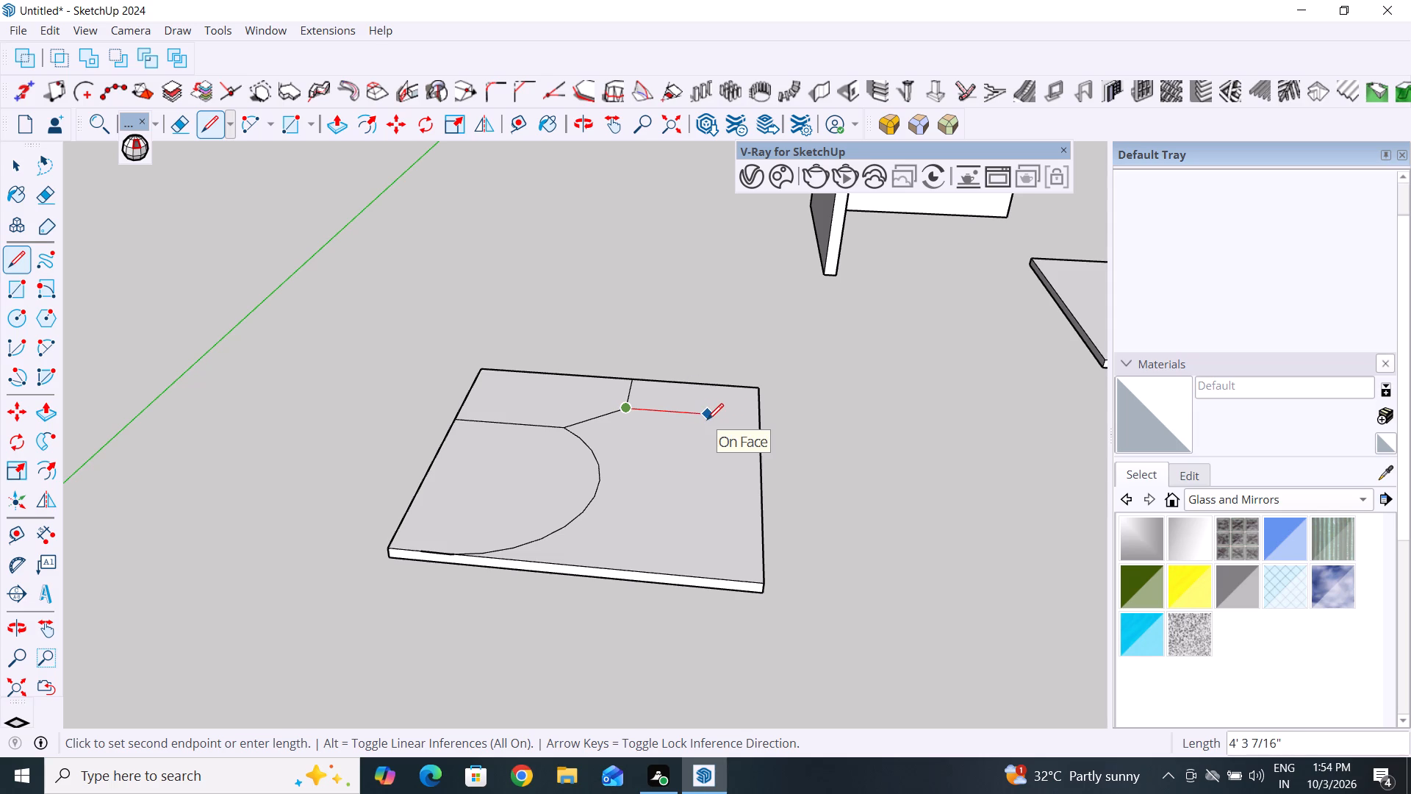
pyautogui.click(705, 421)
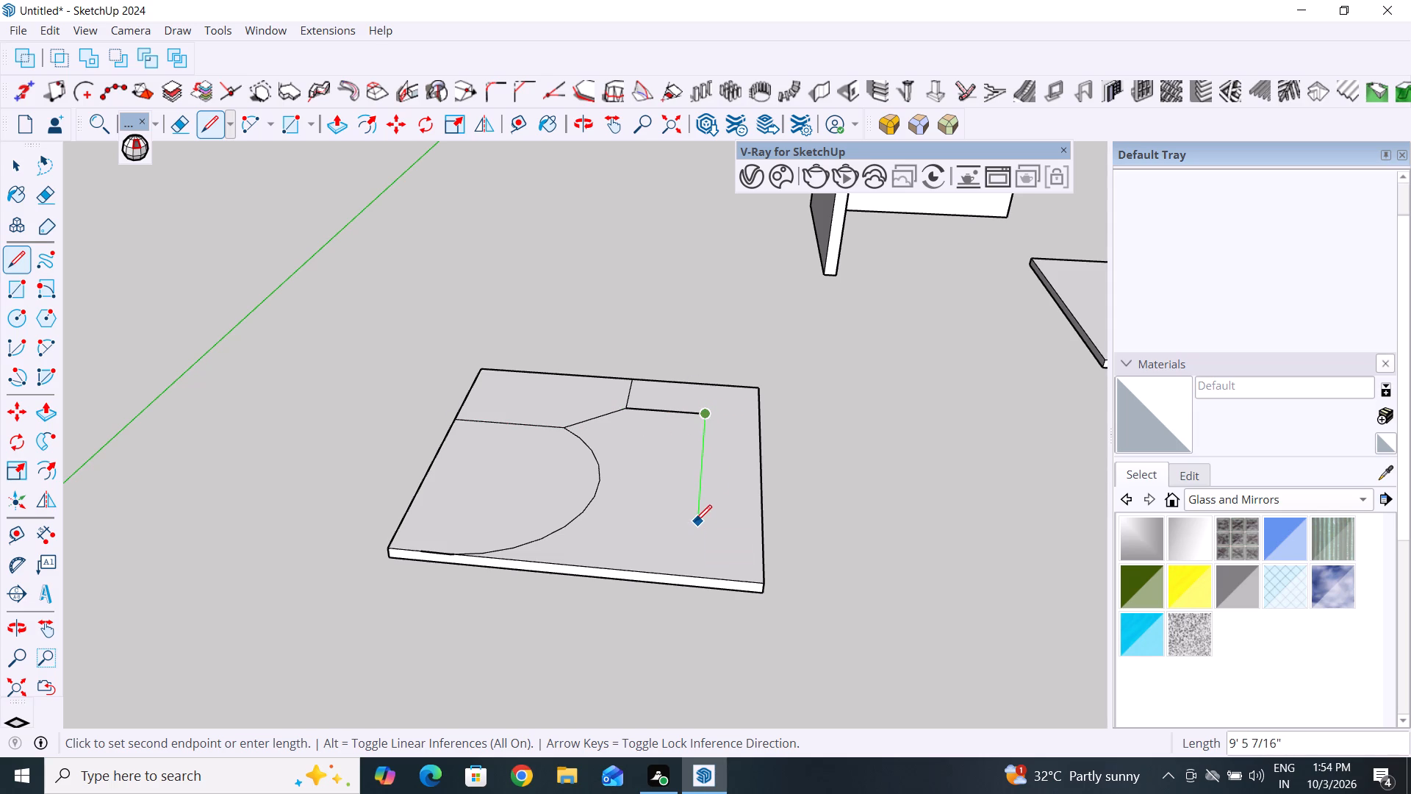
pyautogui.click(695, 521)
pyautogui.click(765, 529)
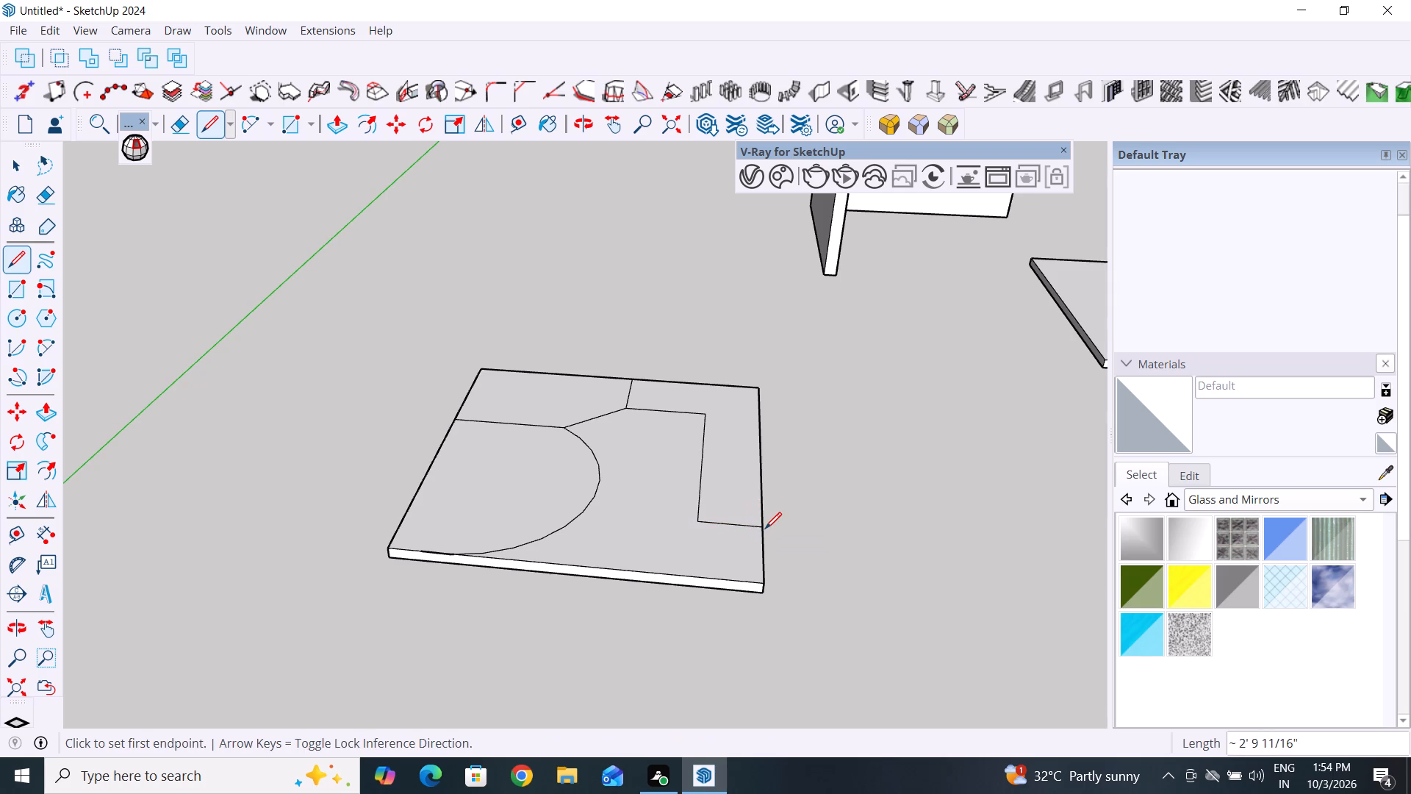
pyautogui.press('Escape')
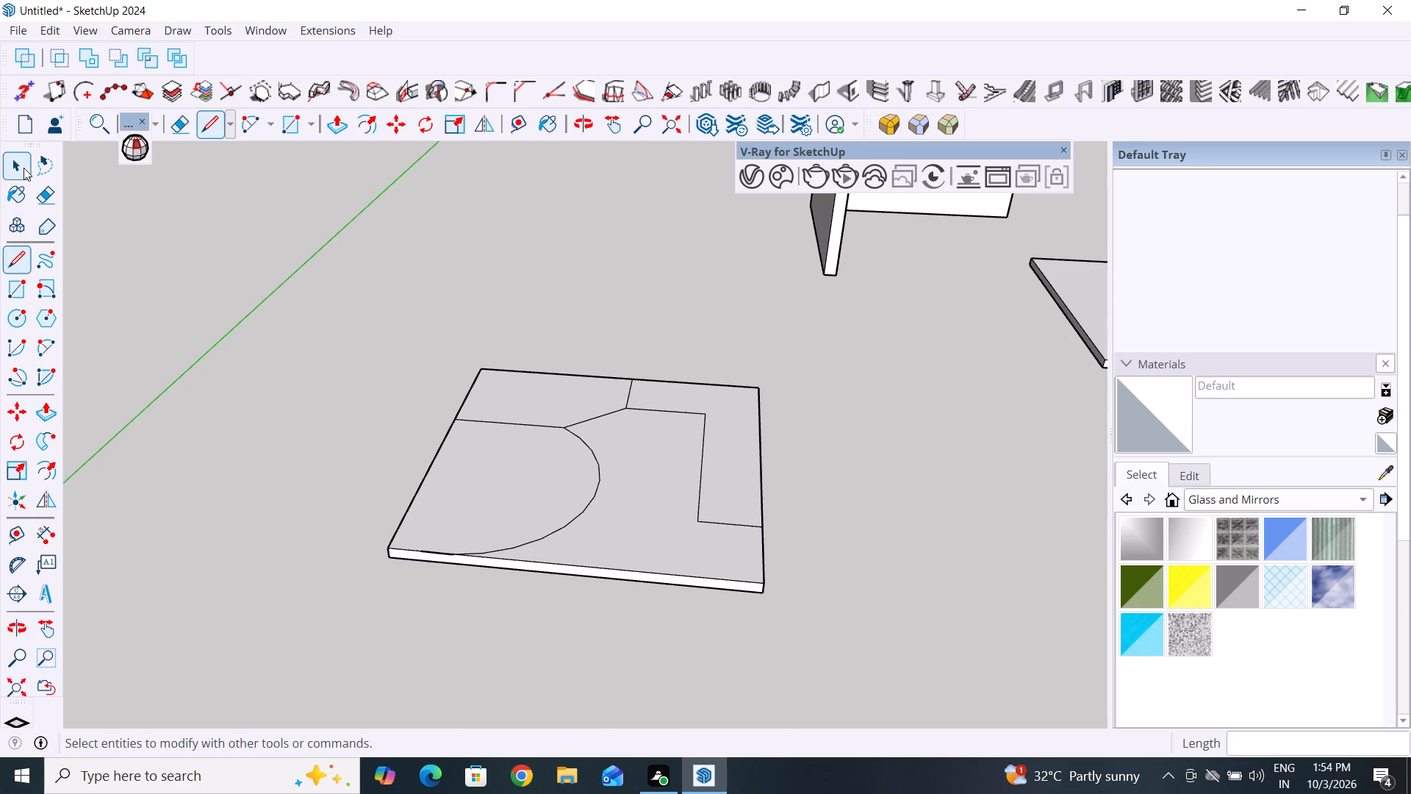
pyautogui.click(25, 168)
pyautogui.click(284, 350)
# Check the distance from the stepped outline's inner corner to the slab edge beside the angled outline, using a linear dimension.
pyautogui.moveTo(650, 347); pyautogui.dragTo(651, 449, button='middle')
pyautogui.scroll(4, 693, 402)
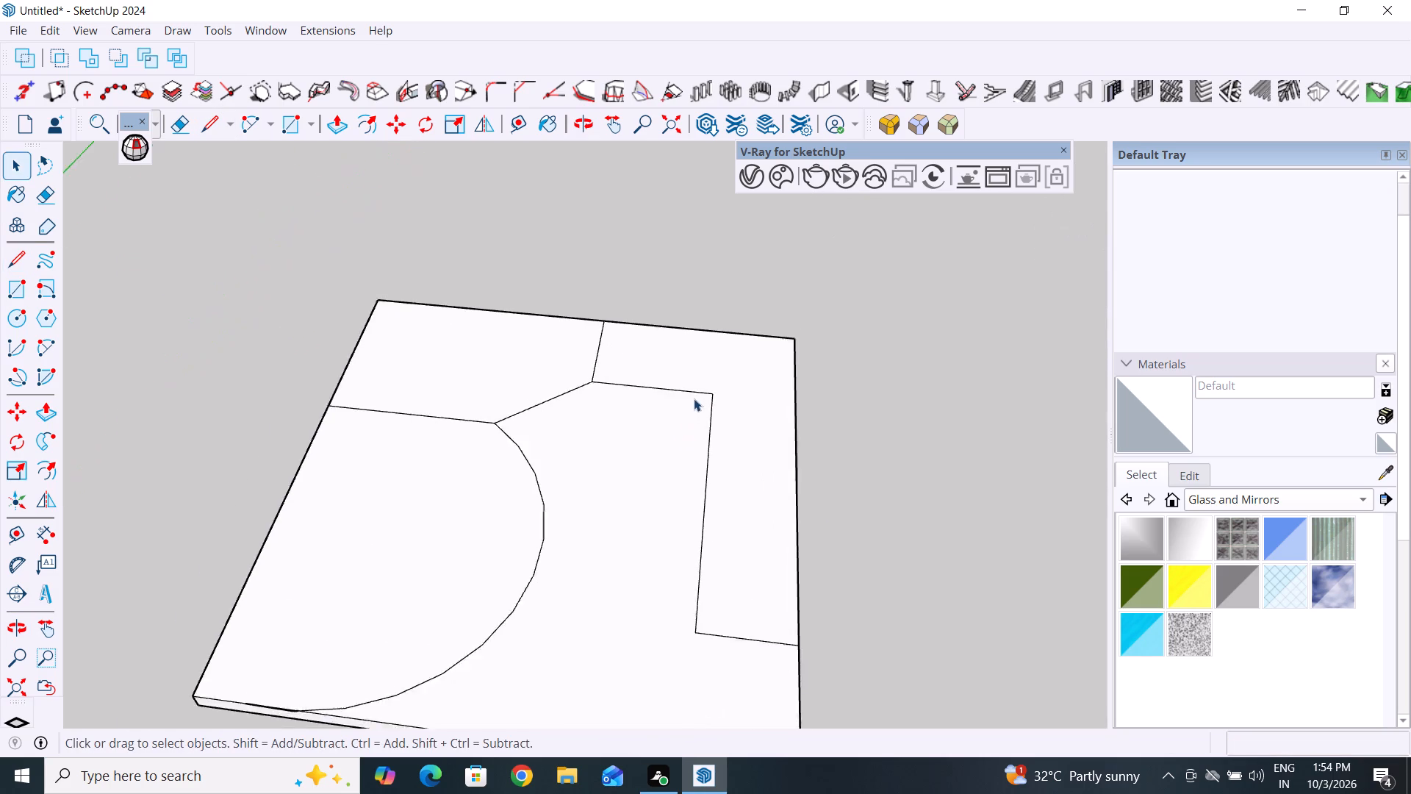
pyautogui.scroll(1, 694, 398)
pyautogui.moveTo(772, 434); pyautogui.dragTo(367, 357, button='middle')
pyautogui.scroll(4, 799, 344)
pyautogui.moveTo(848, 440); pyautogui.dragTo(664, 436, button='middle')
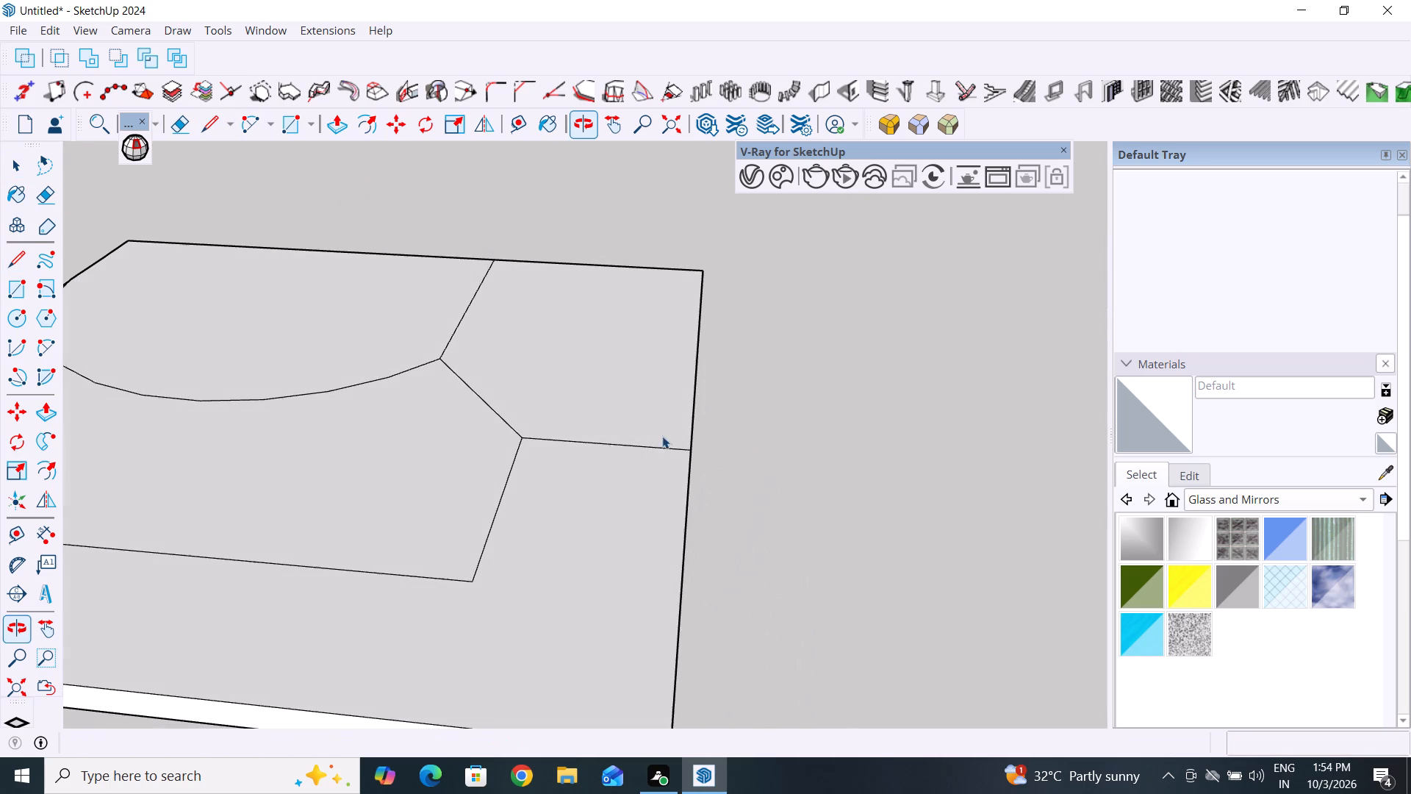
pyautogui.click(39, 542)
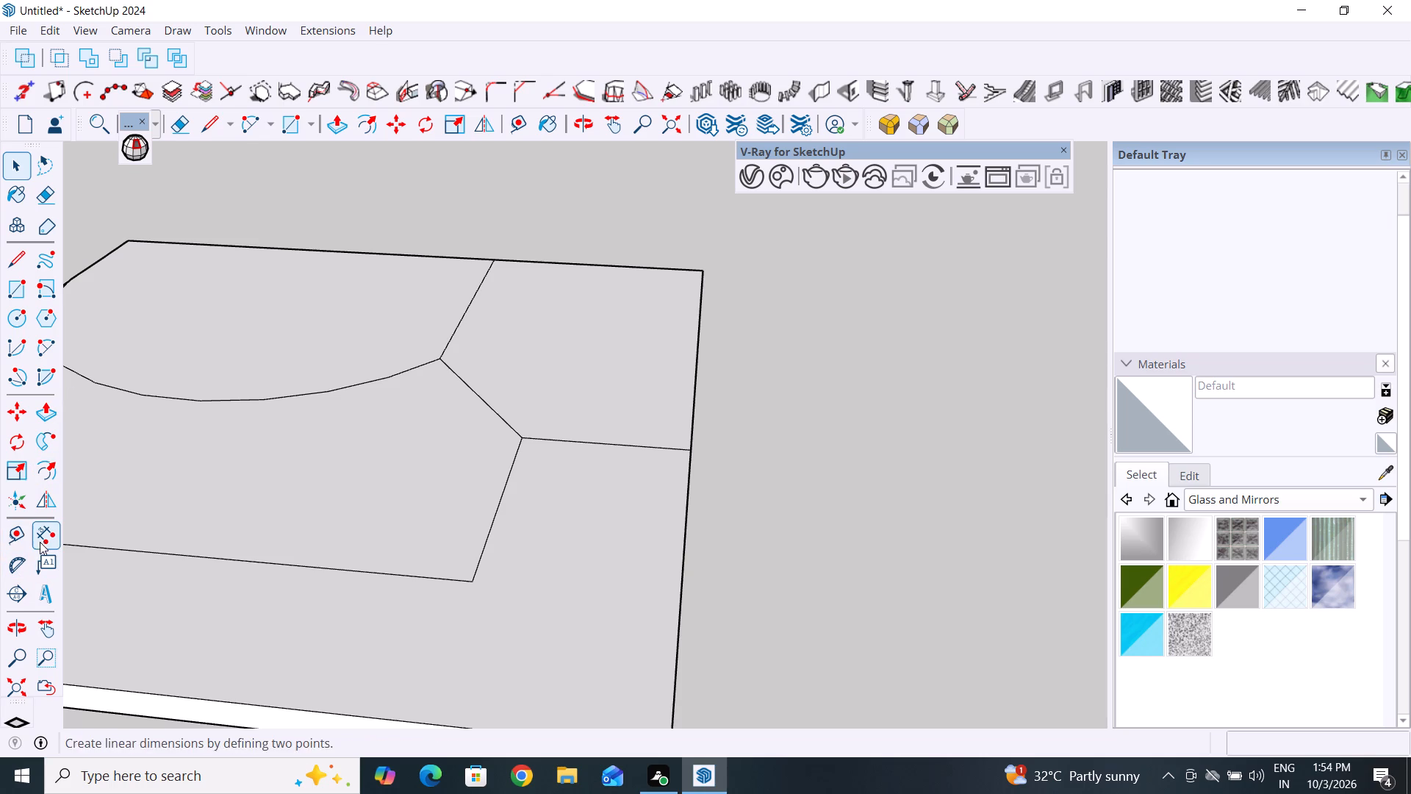
pyautogui.click(473, 584)
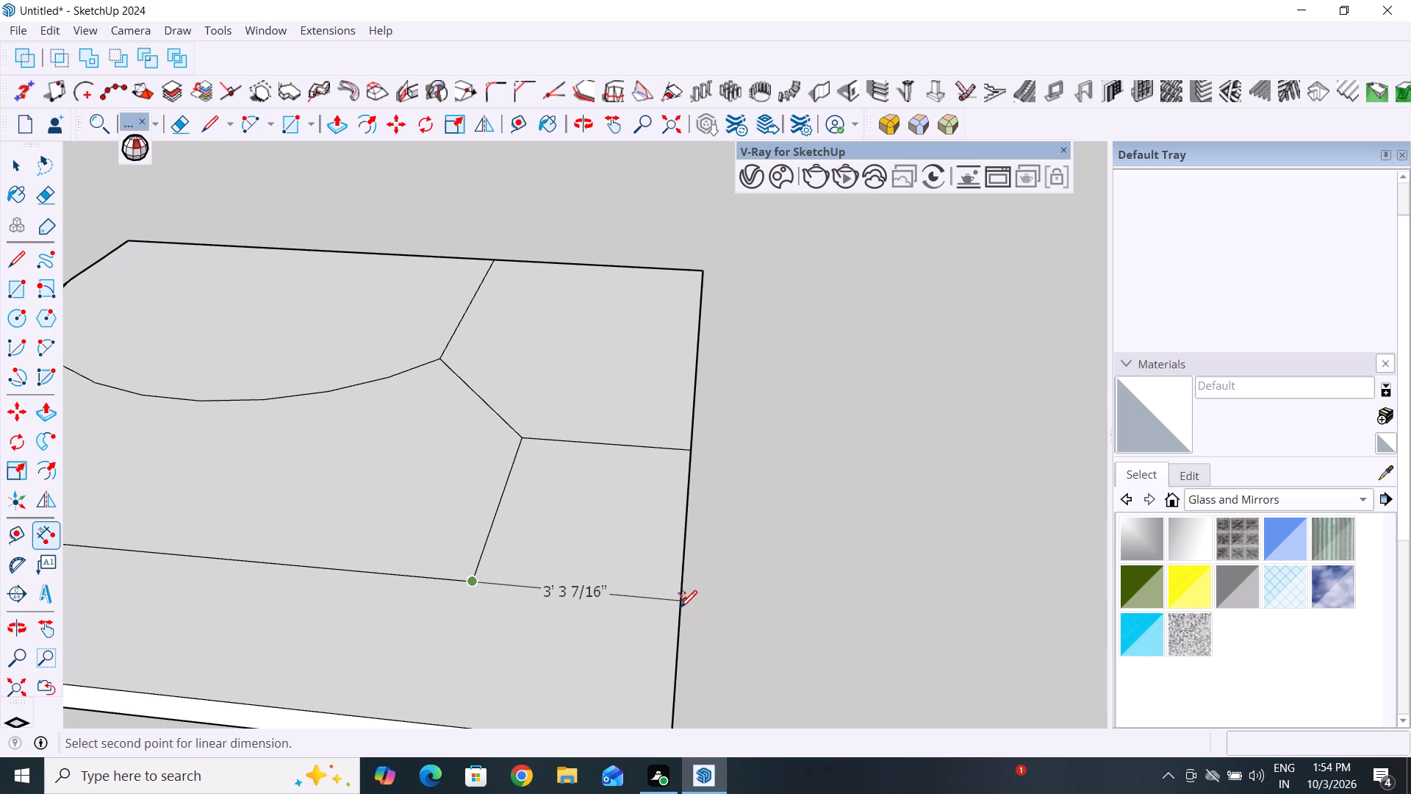
pyautogui.press('Escape')
# Draw a line about 3' 3 7/16" long from the stepped outline's inner corner straight to the slab's edge.
pyautogui.scroll(-11, 747, 425)
pyautogui.moveTo(717, 479); pyautogui.dragTo(744, 504, button='middle')
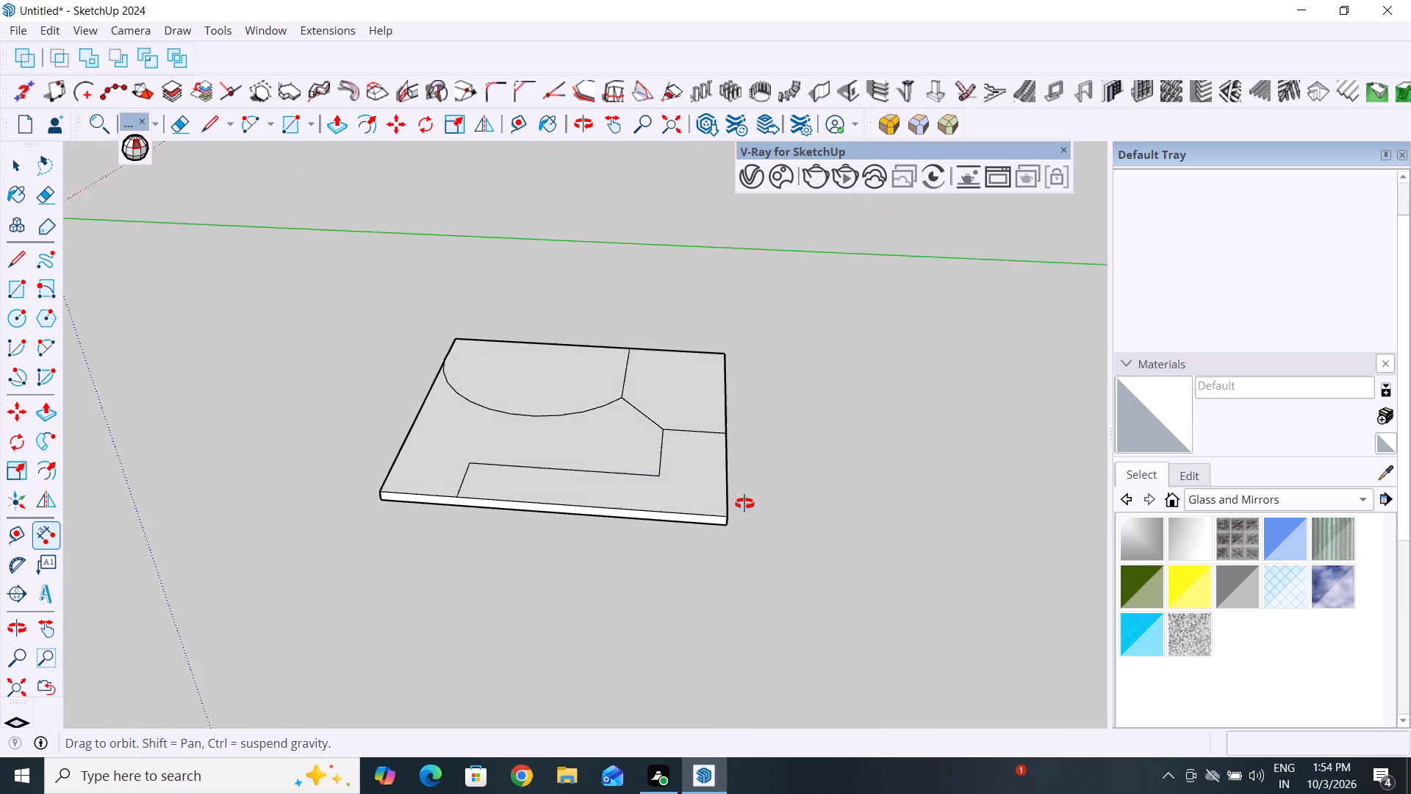
pyautogui.moveTo(744, 504); pyautogui.dragTo(980, 546, button='middle')
pyautogui.click(27, 262)
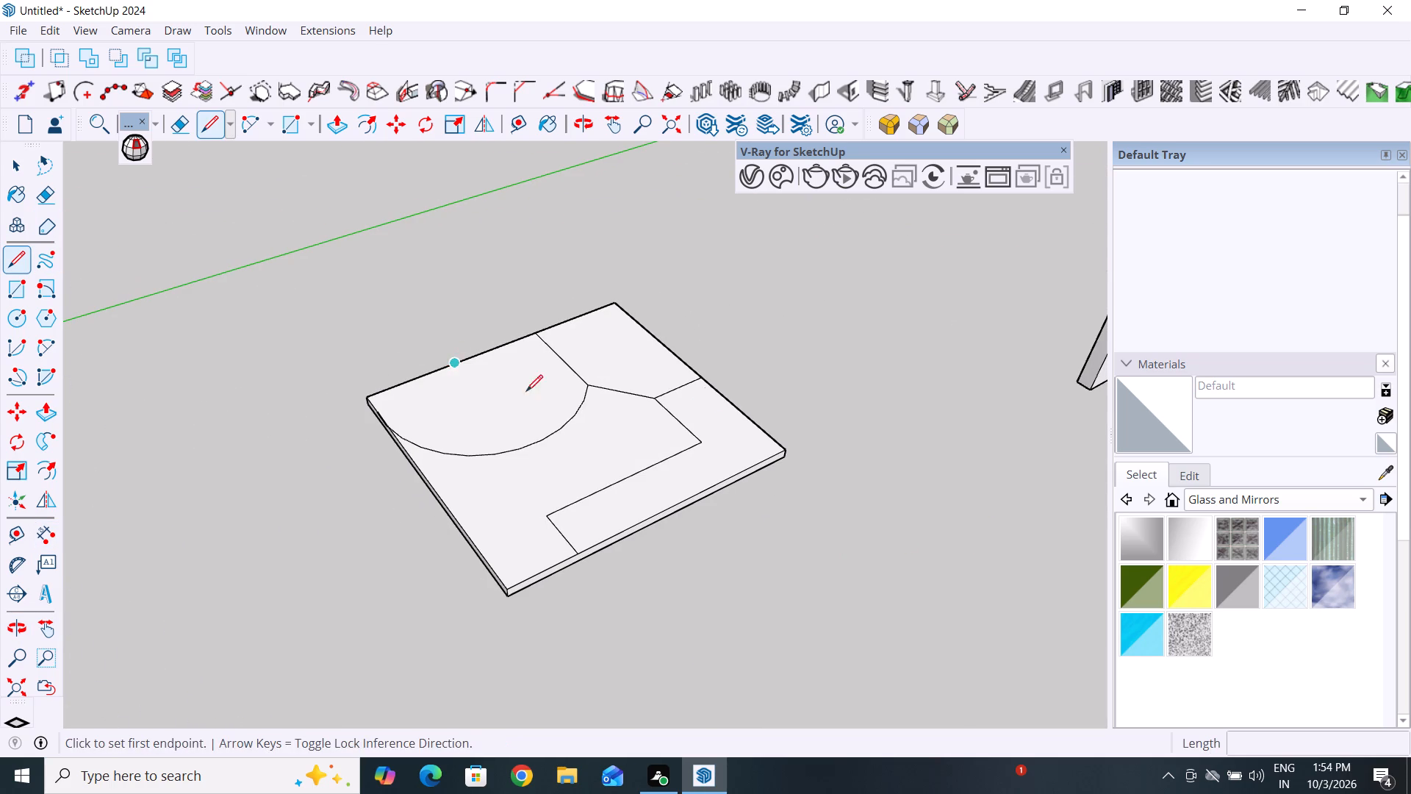
pyautogui.click(705, 445)
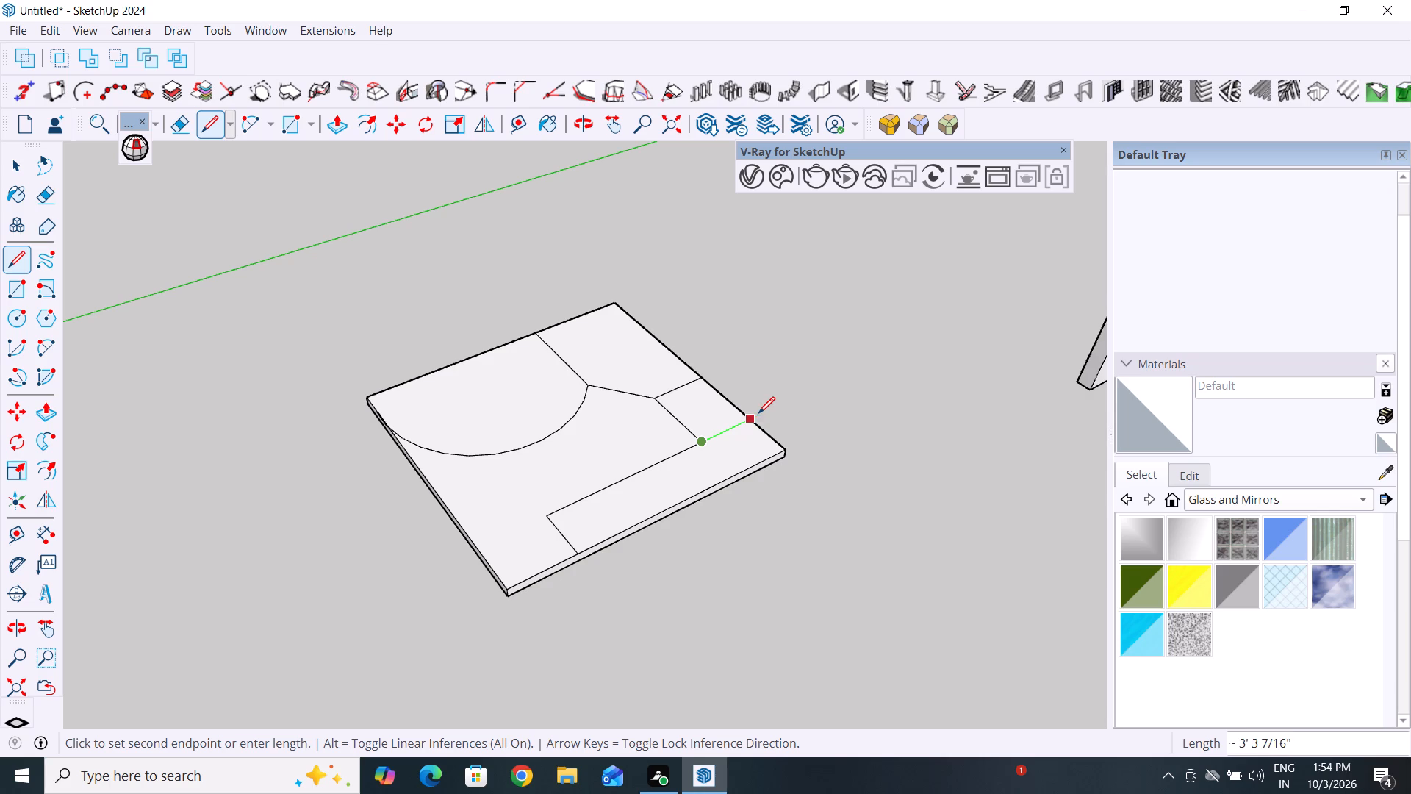
pyautogui.click(753, 415)
pyautogui.press('space')
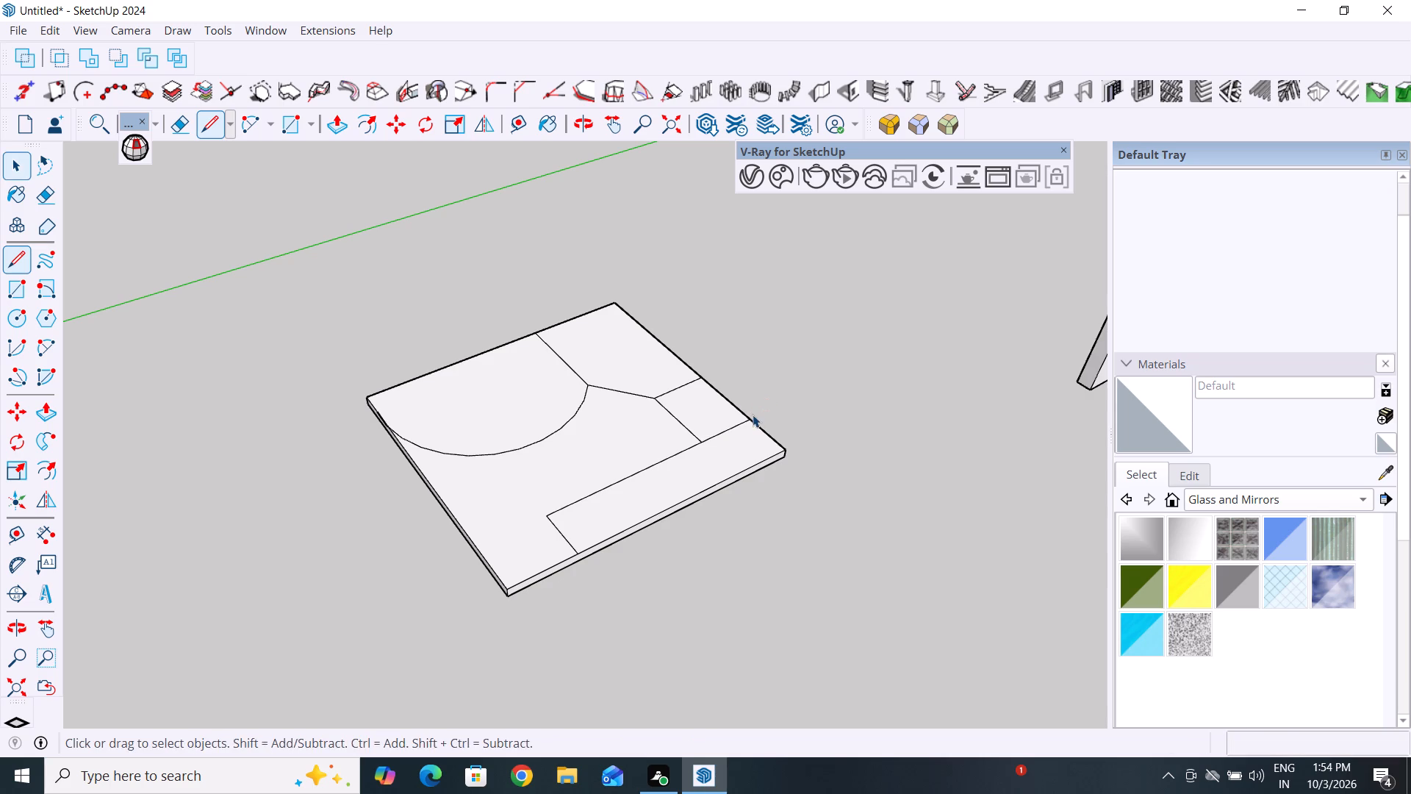
pyautogui.click(181, 223)
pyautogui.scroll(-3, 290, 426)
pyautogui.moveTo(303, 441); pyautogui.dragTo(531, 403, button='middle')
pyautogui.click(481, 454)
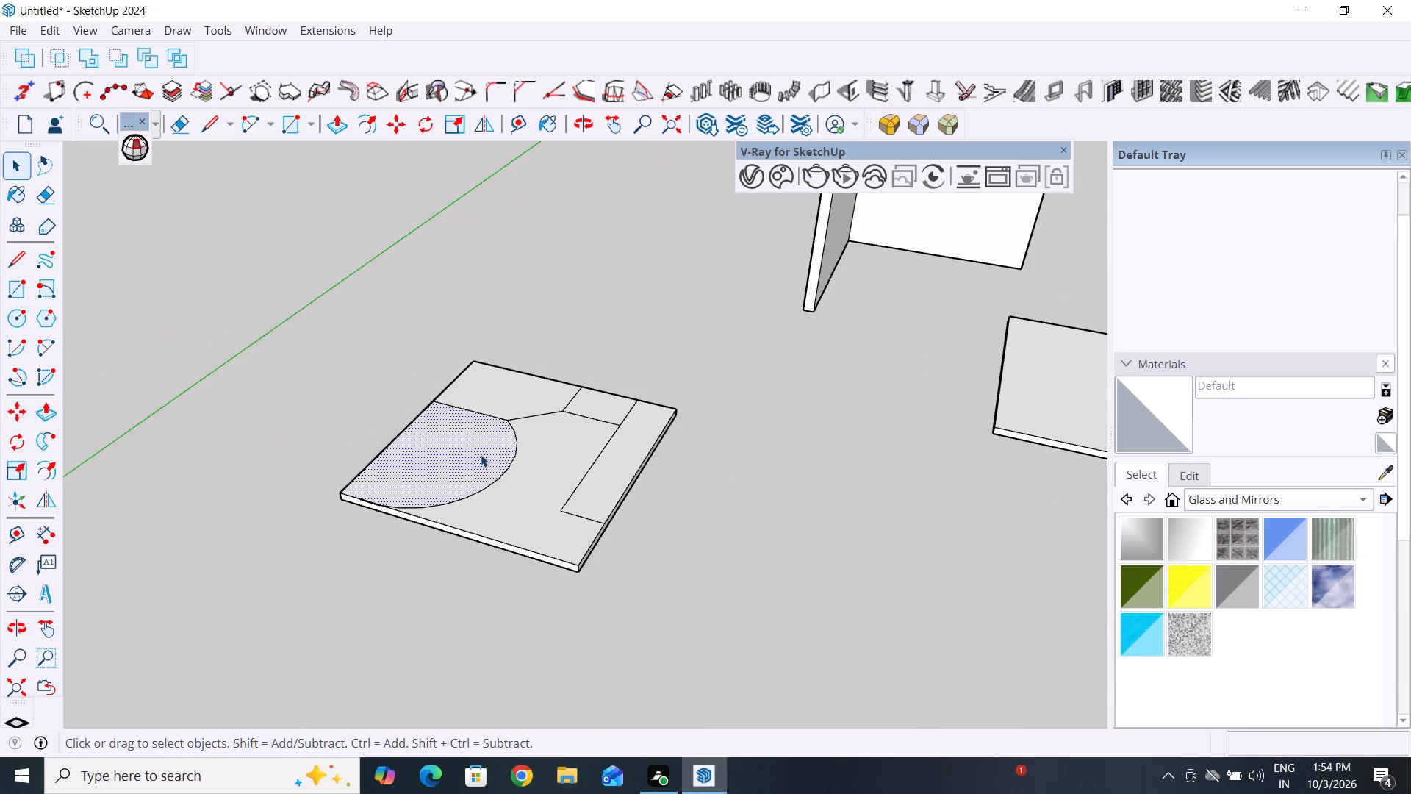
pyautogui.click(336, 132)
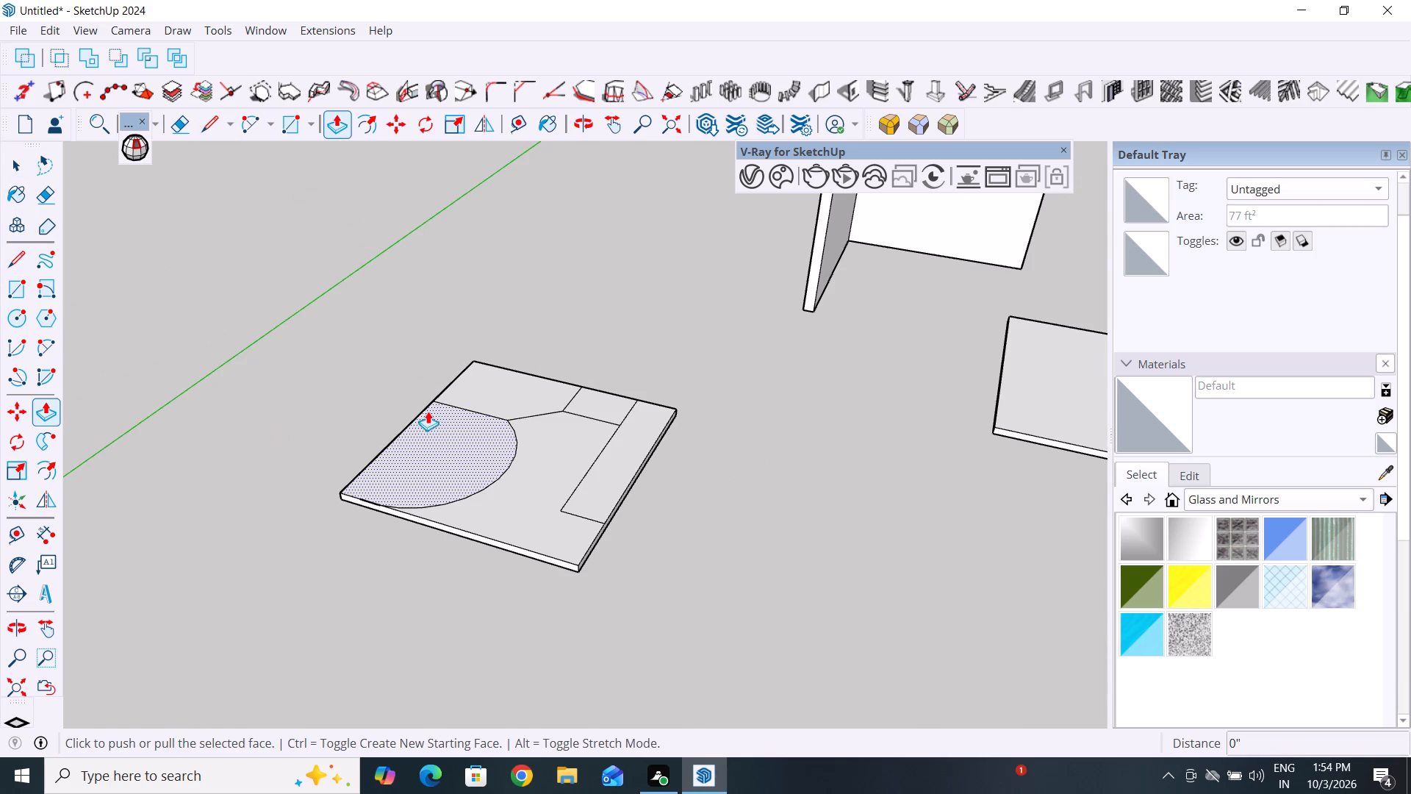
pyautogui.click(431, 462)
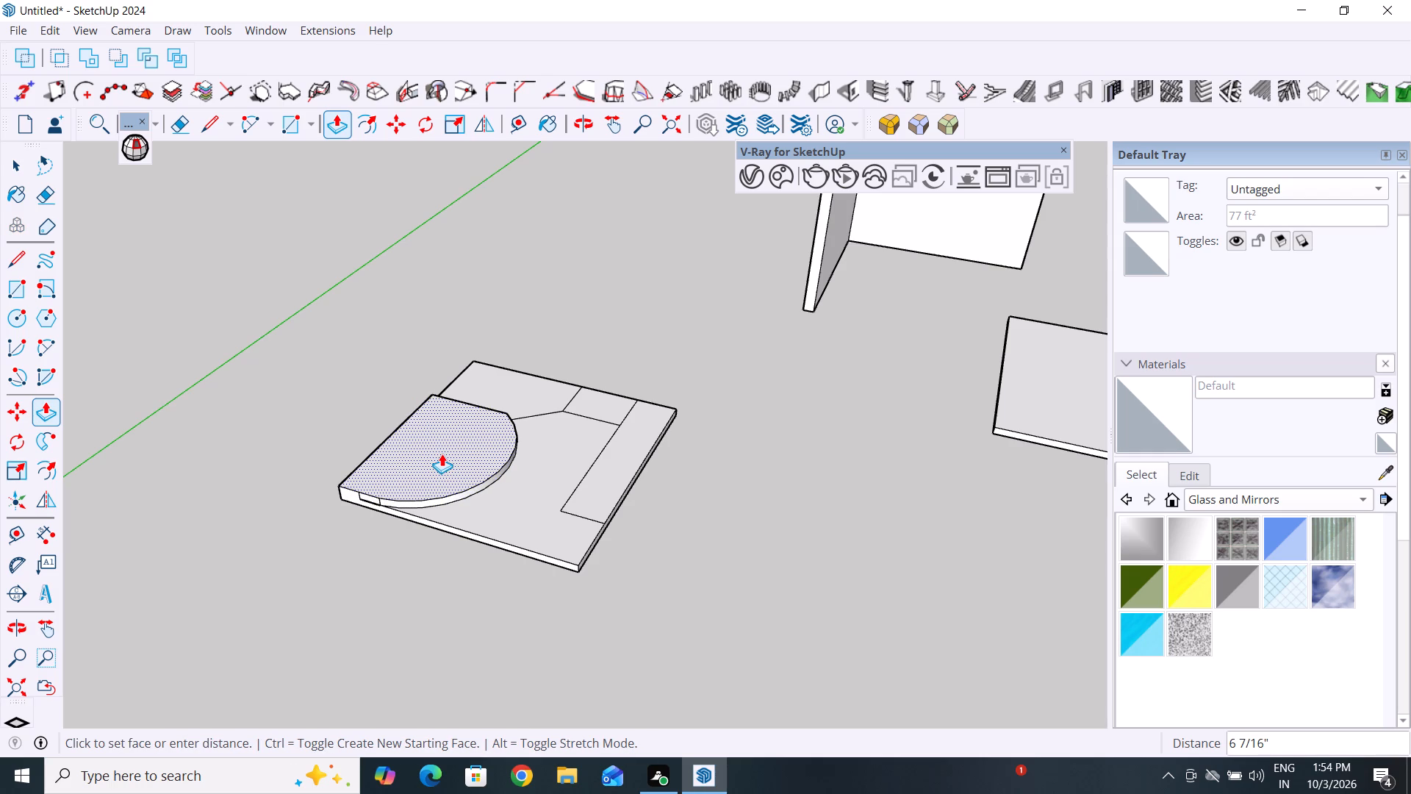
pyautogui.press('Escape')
# Erase the short arc piece that overhangs the slab's side edge at the end of the curved outline.
pyautogui.moveTo(310, 453); pyautogui.dragTo(407, 408, button='middle')
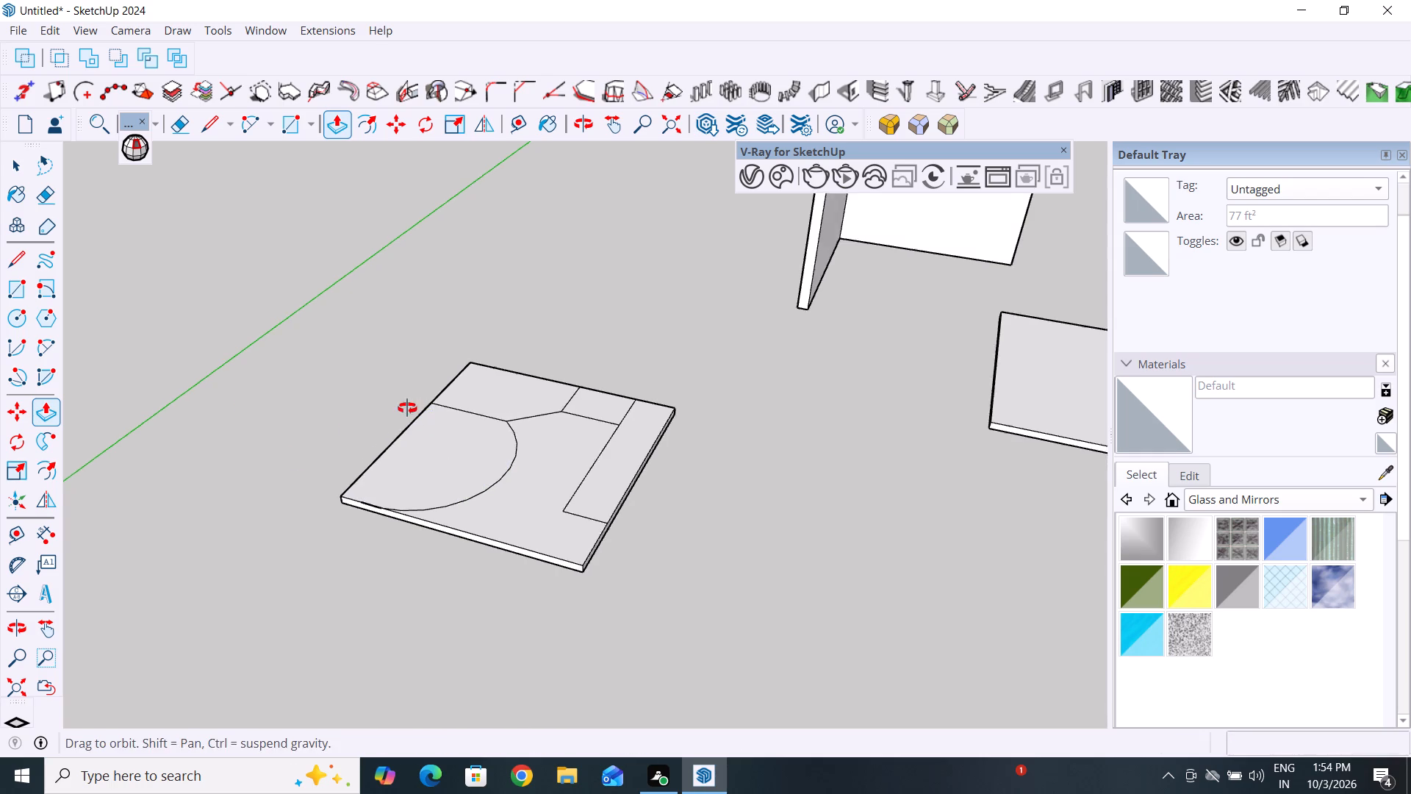
pyautogui.moveTo(407, 408); pyautogui.dragTo(424, 398, button='middle')
pyautogui.scroll(12, 349, 571)
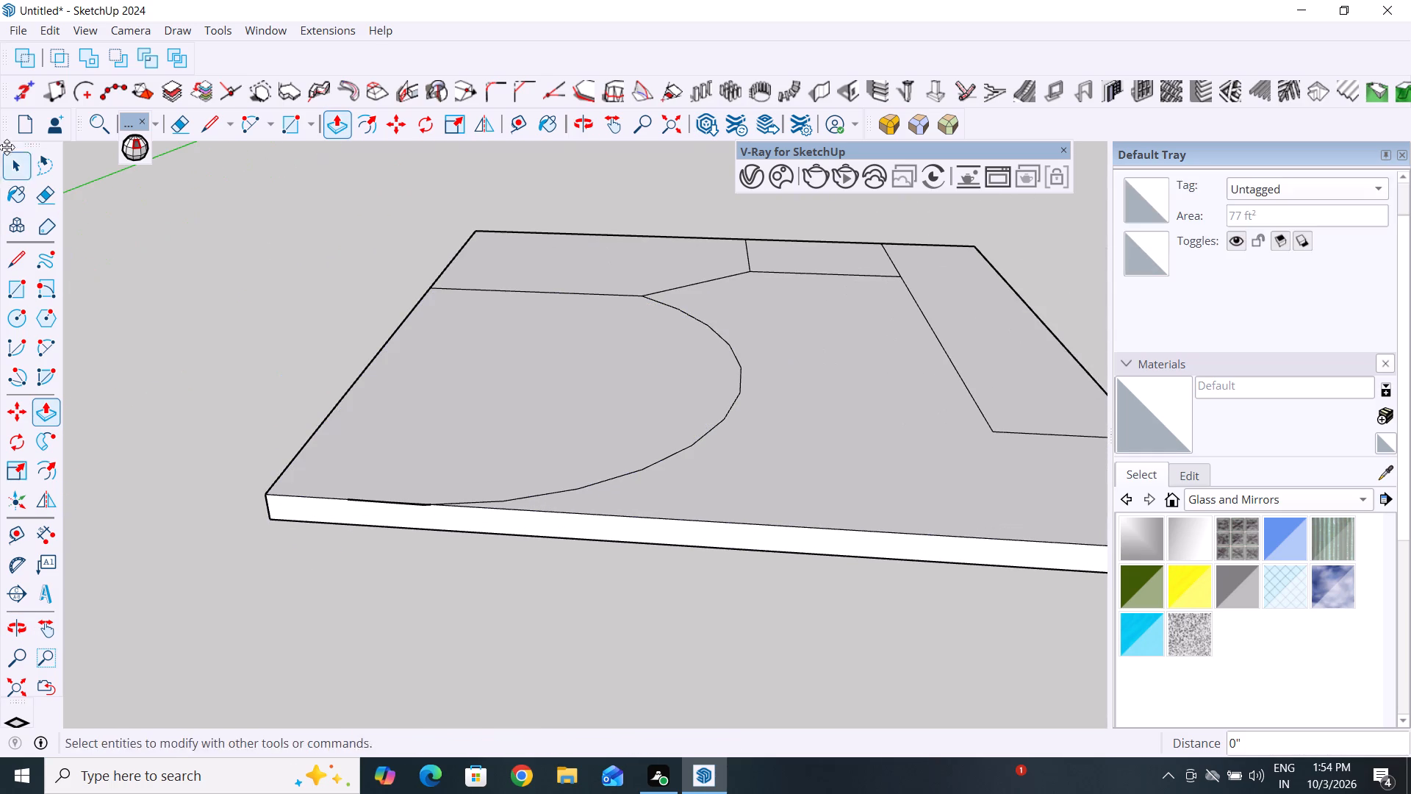
pyautogui.click(24, 174)
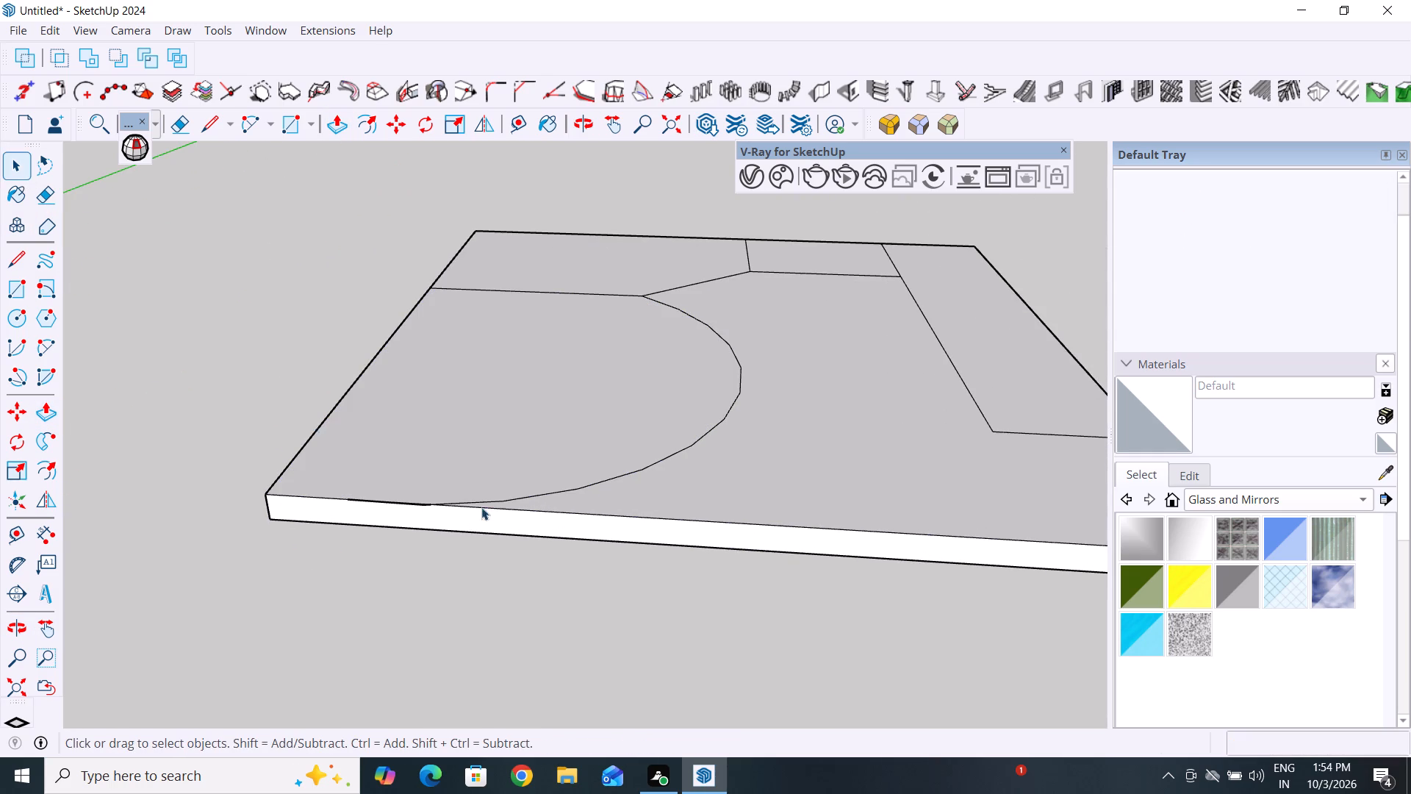
pyautogui.scroll(4, 500, 492)
pyautogui.click(547, 453)
pyautogui.scroll(-4, 498, 518)
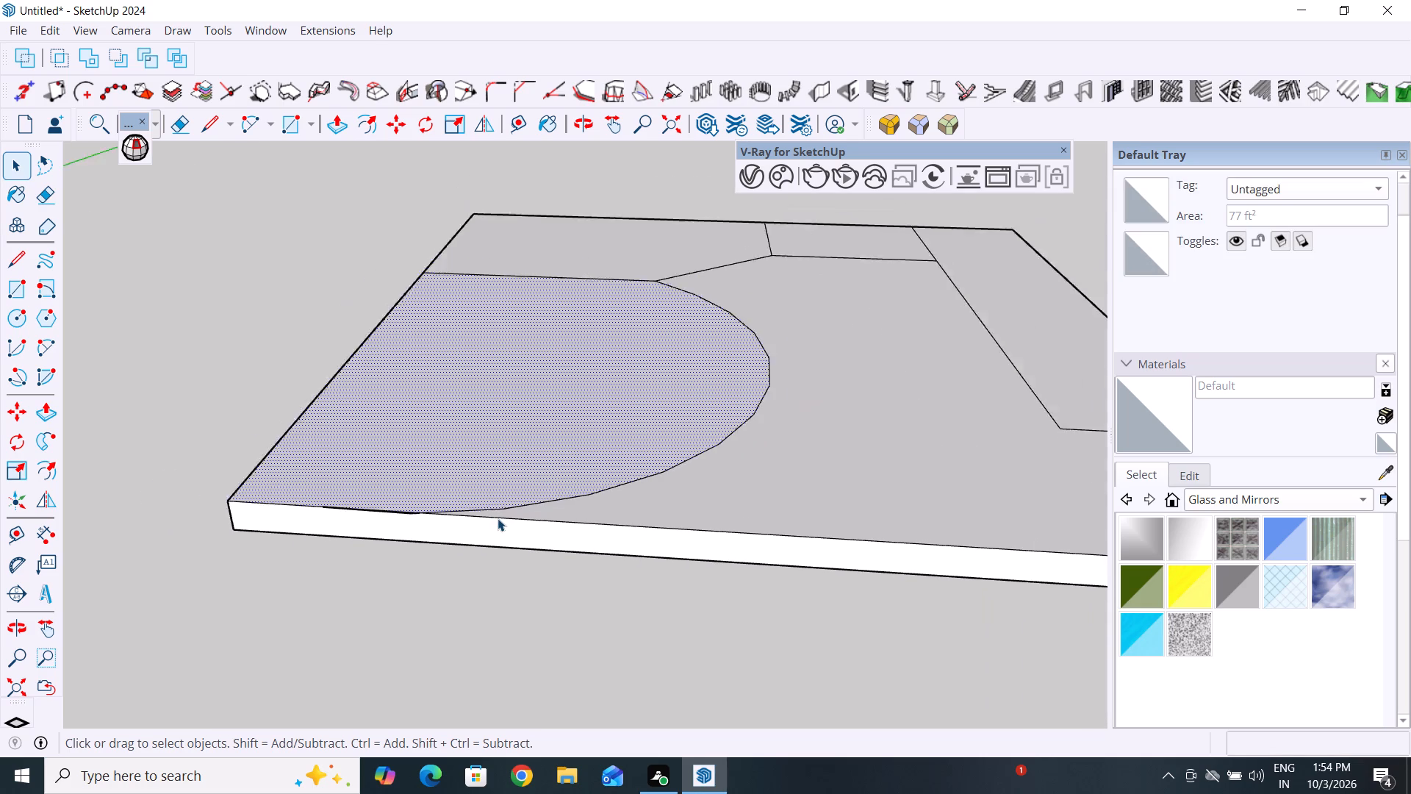
pyautogui.scroll(-2, 498, 518)
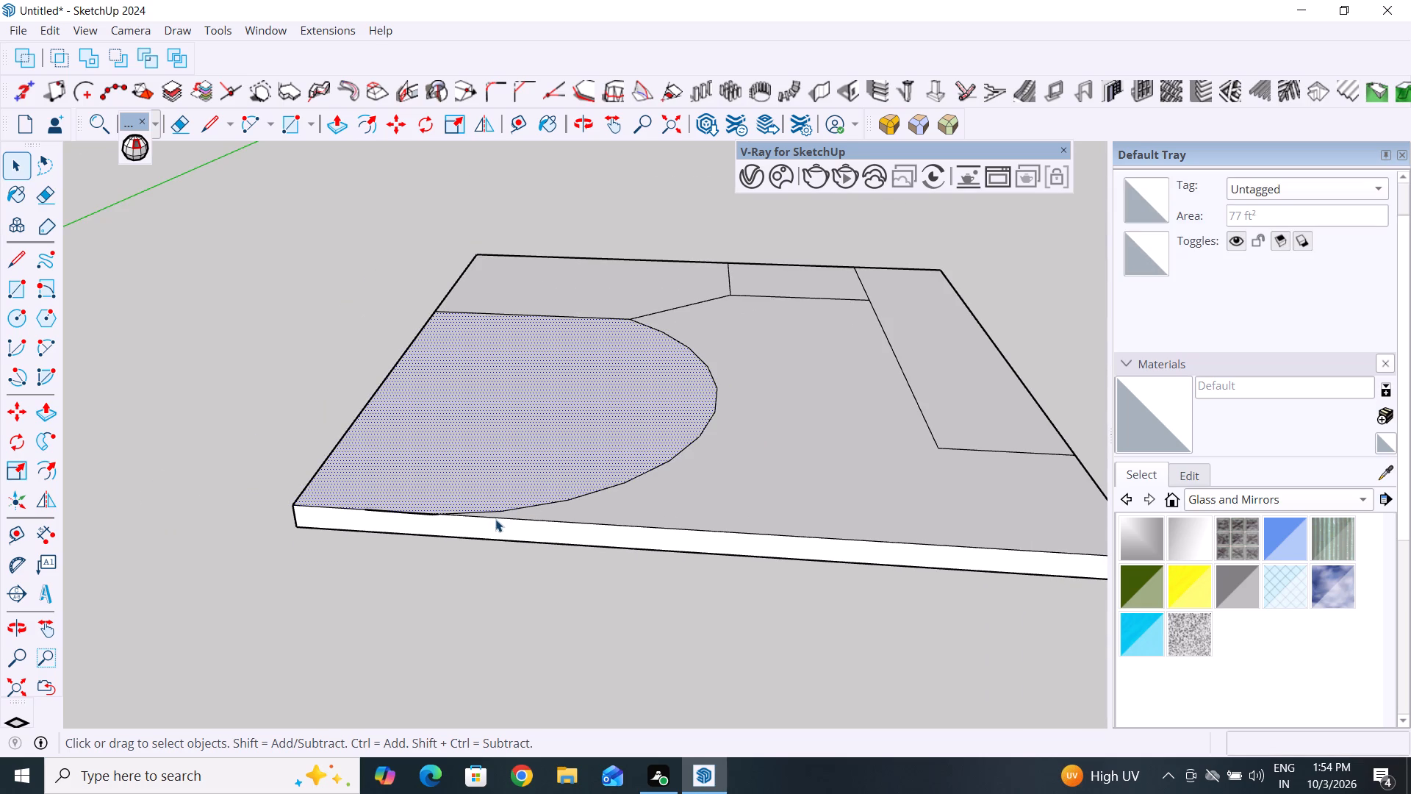
pyautogui.scroll(8, 422, 531)
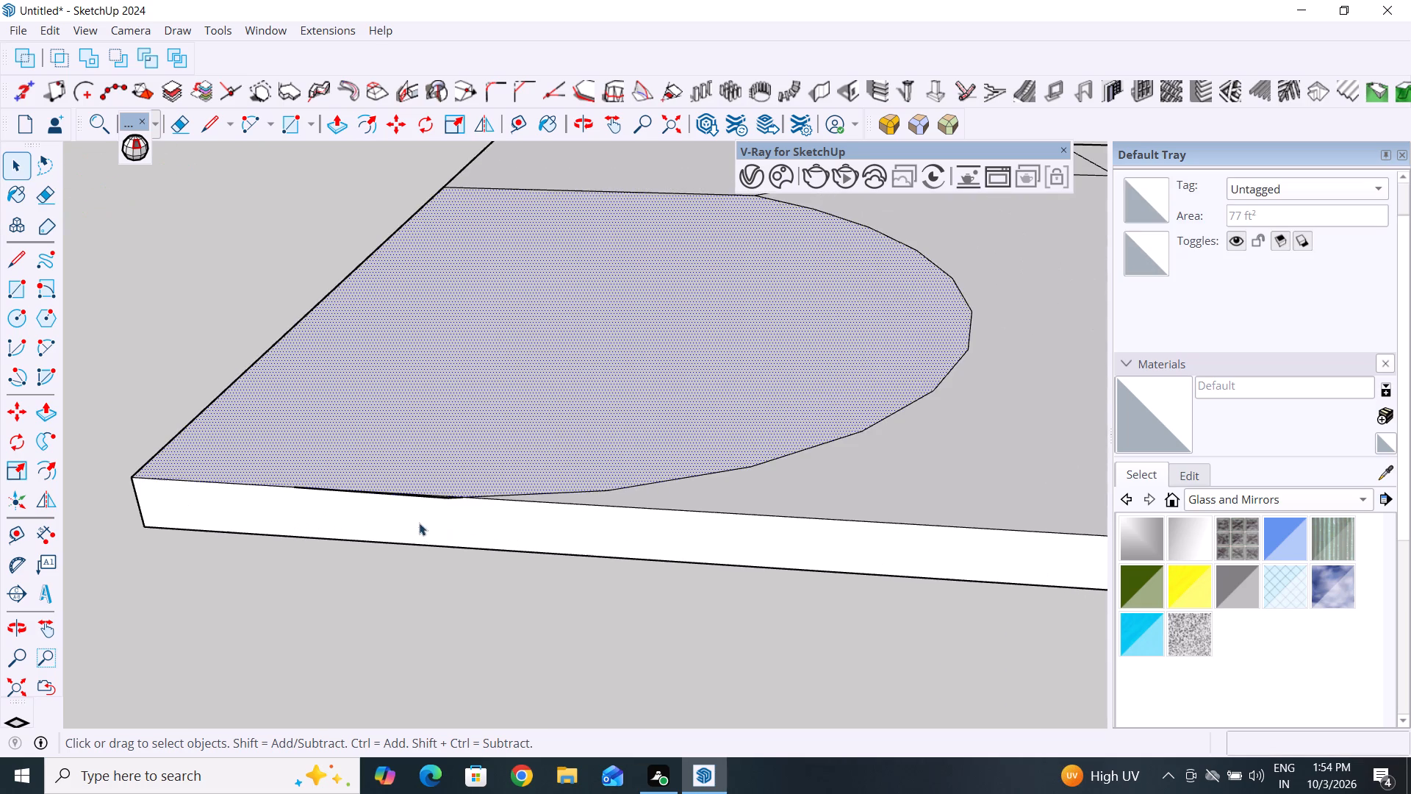
pyautogui.moveTo(440, 503); pyautogui.dragTo(411, 558, button='middle')
pyautogui.scroll(8, 428, 521)
pyautogui.moveTo(432, 532); pyautogui.dragTo(367, 659, button='middle')
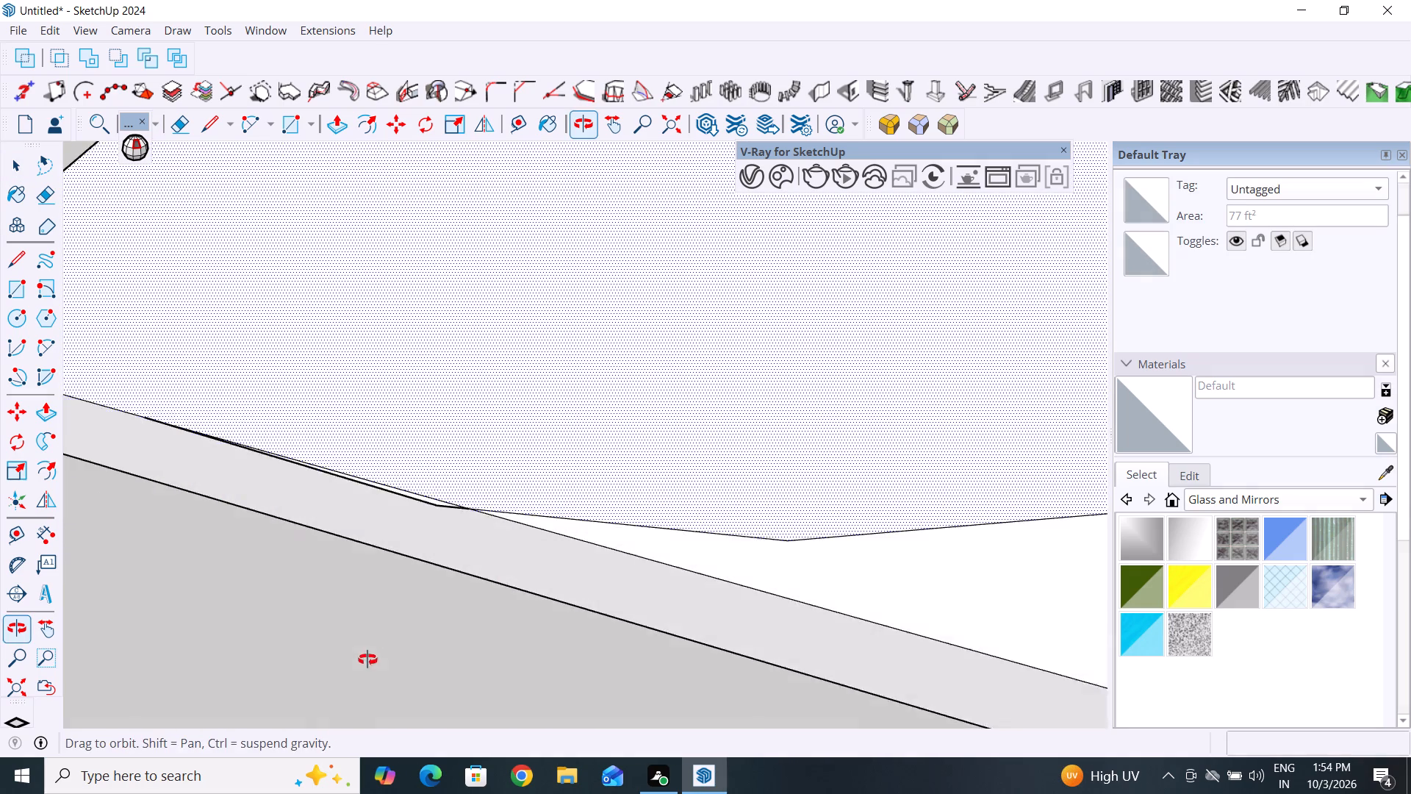
pyautogui.moveTo(367, 659); pyautogui.dragTo(360, 669, button='middle')
pyautogui.scroll(4, 445, 560)
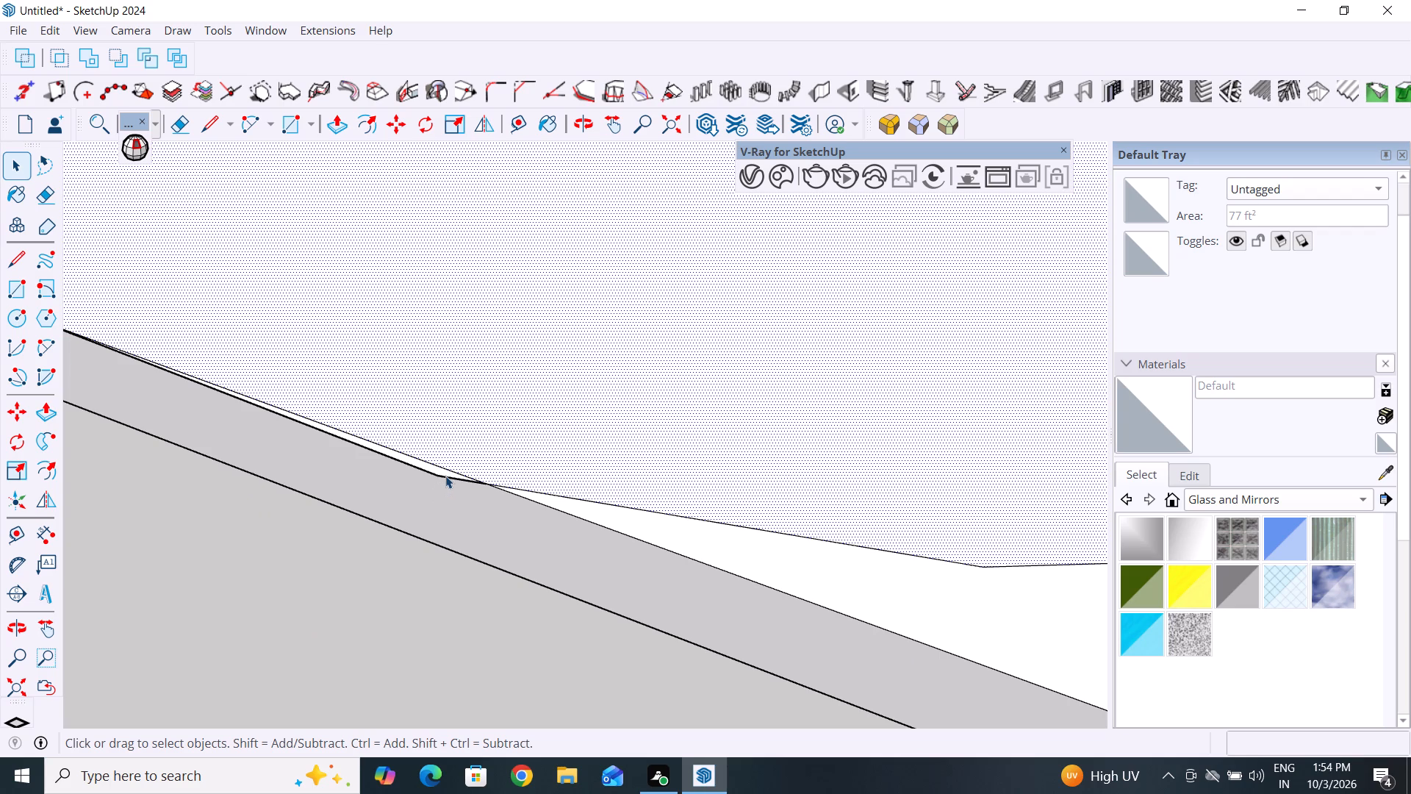
pyautogui.click(445, 476)
pyautogui.press('Delete')
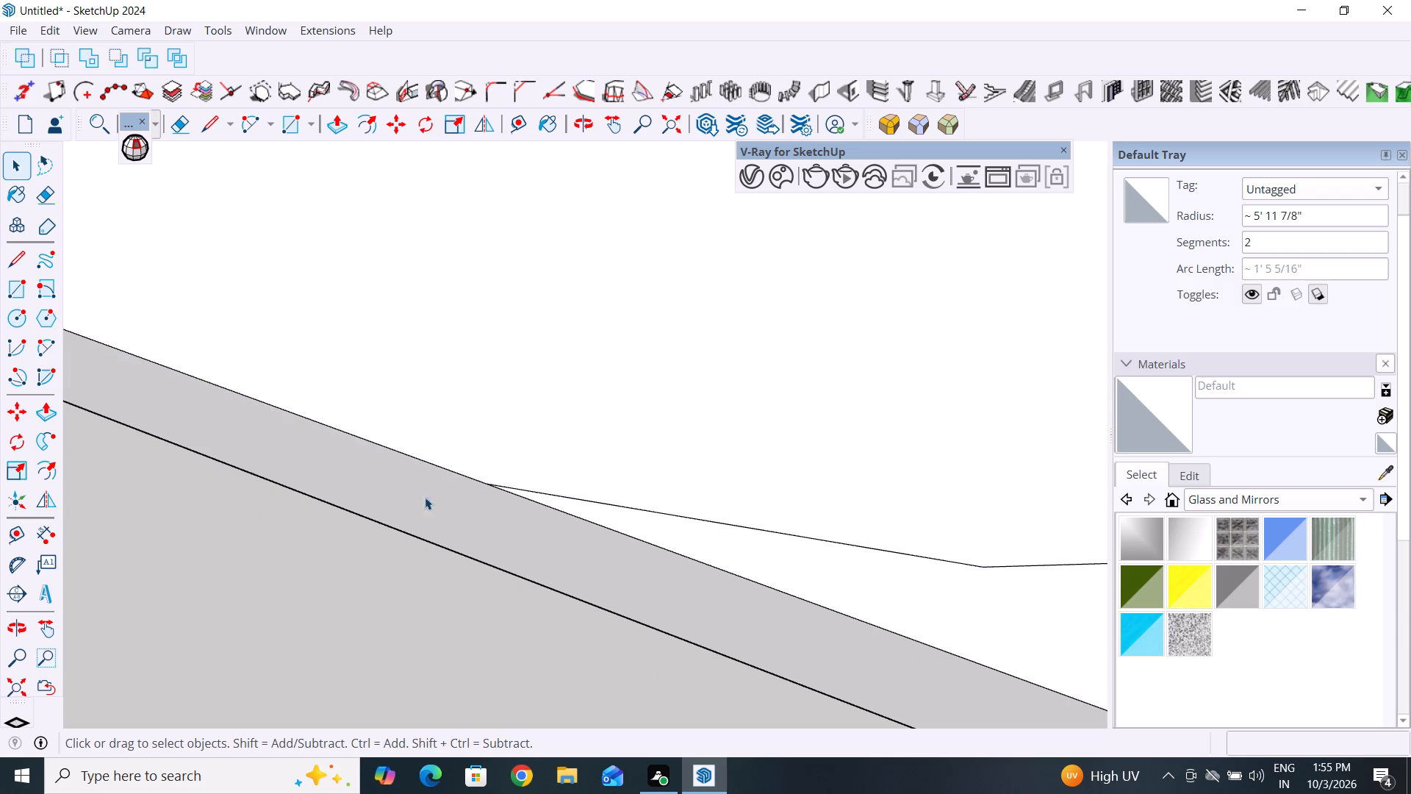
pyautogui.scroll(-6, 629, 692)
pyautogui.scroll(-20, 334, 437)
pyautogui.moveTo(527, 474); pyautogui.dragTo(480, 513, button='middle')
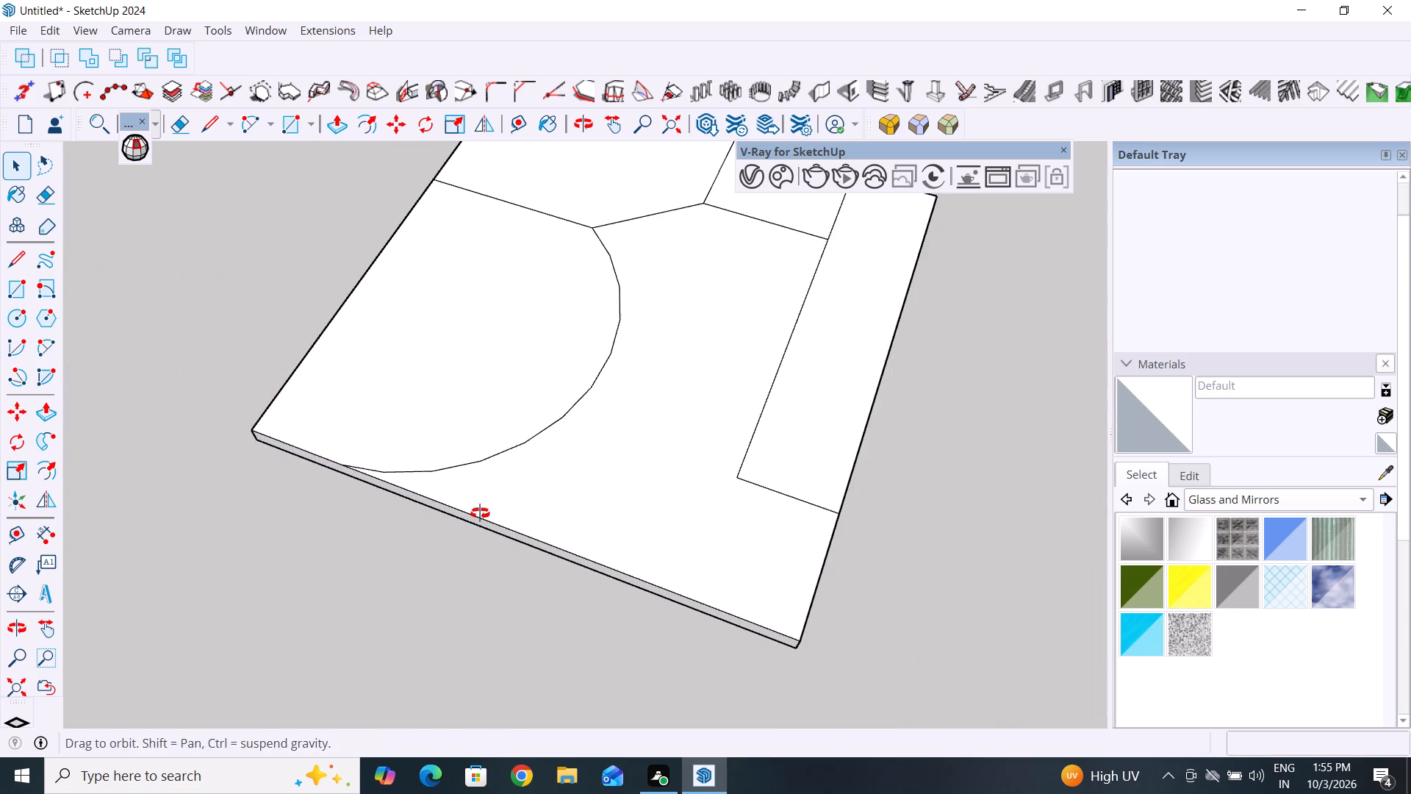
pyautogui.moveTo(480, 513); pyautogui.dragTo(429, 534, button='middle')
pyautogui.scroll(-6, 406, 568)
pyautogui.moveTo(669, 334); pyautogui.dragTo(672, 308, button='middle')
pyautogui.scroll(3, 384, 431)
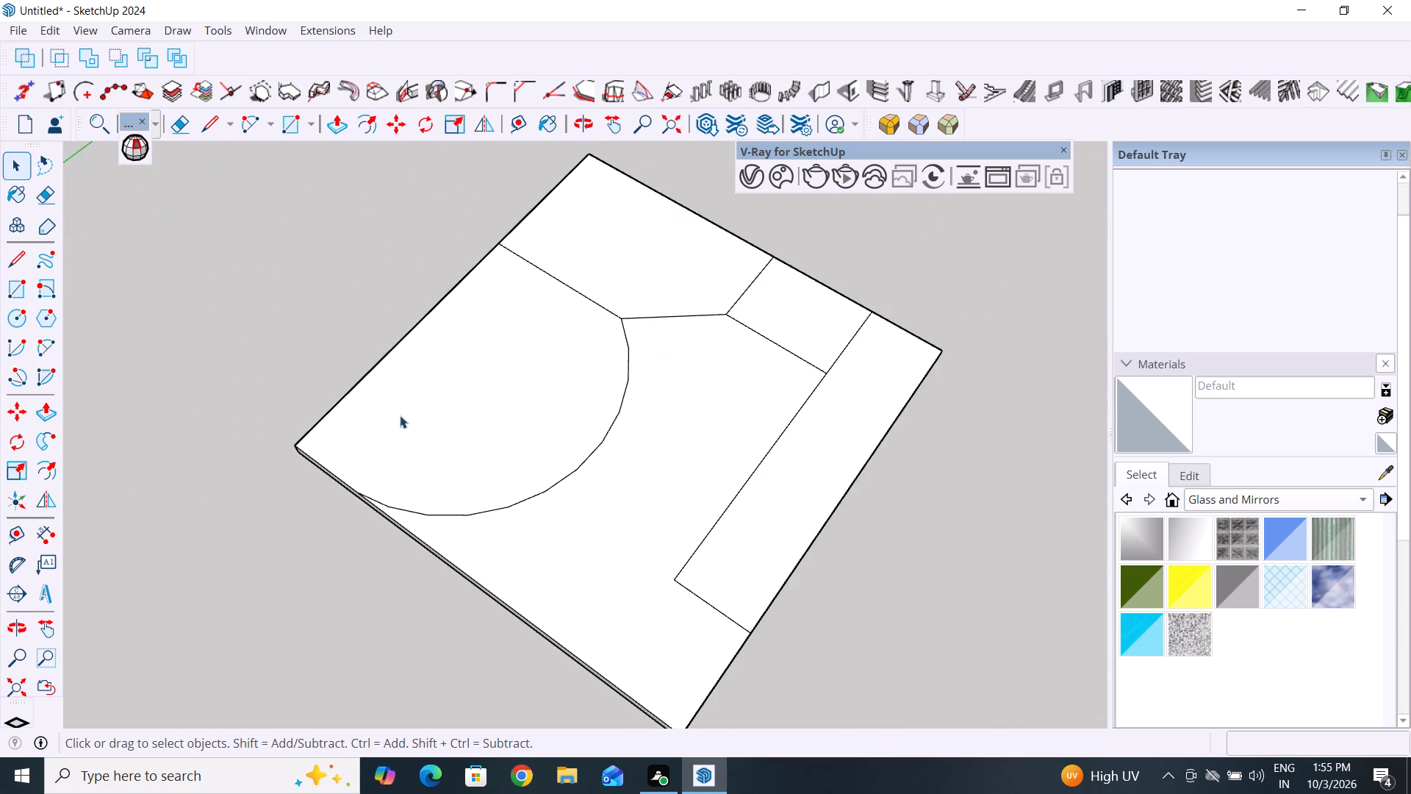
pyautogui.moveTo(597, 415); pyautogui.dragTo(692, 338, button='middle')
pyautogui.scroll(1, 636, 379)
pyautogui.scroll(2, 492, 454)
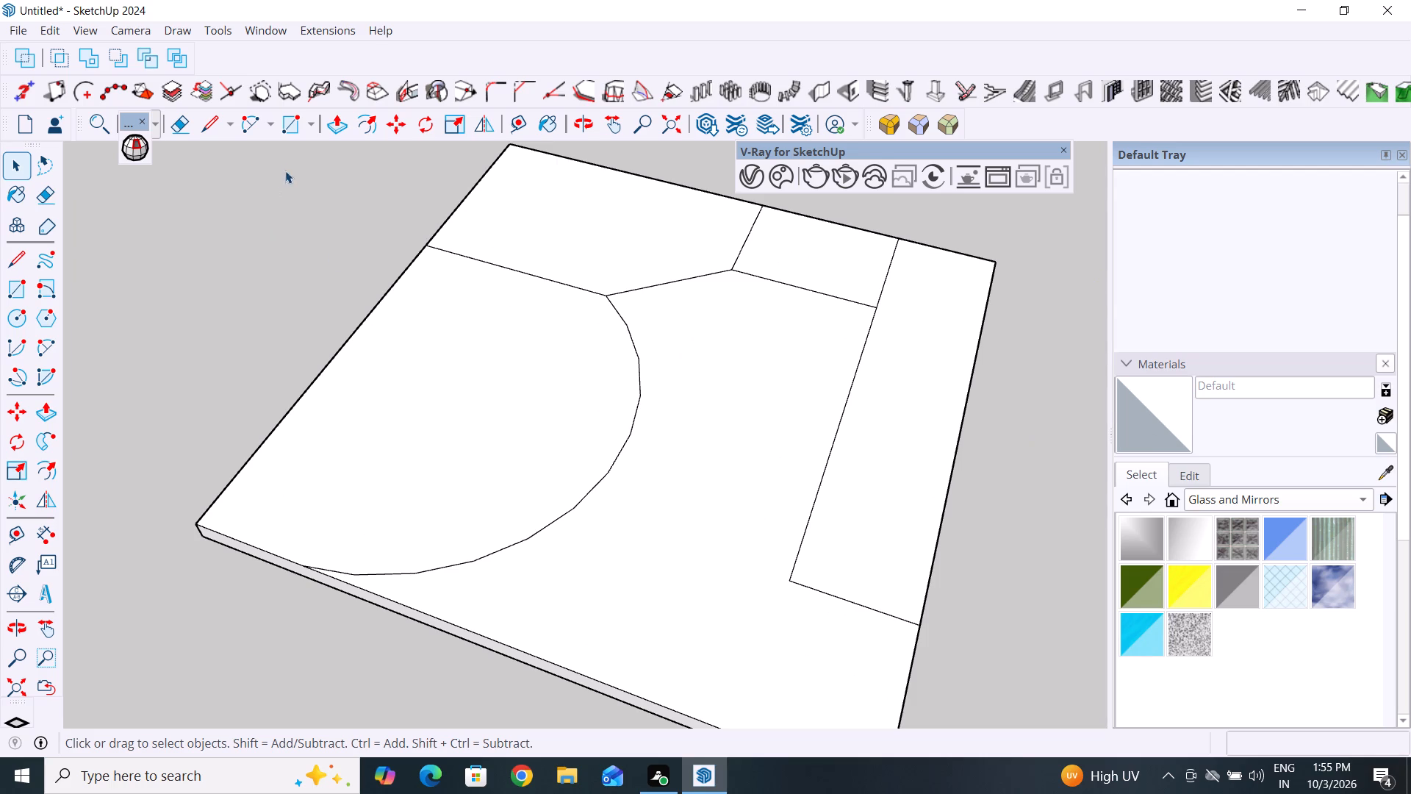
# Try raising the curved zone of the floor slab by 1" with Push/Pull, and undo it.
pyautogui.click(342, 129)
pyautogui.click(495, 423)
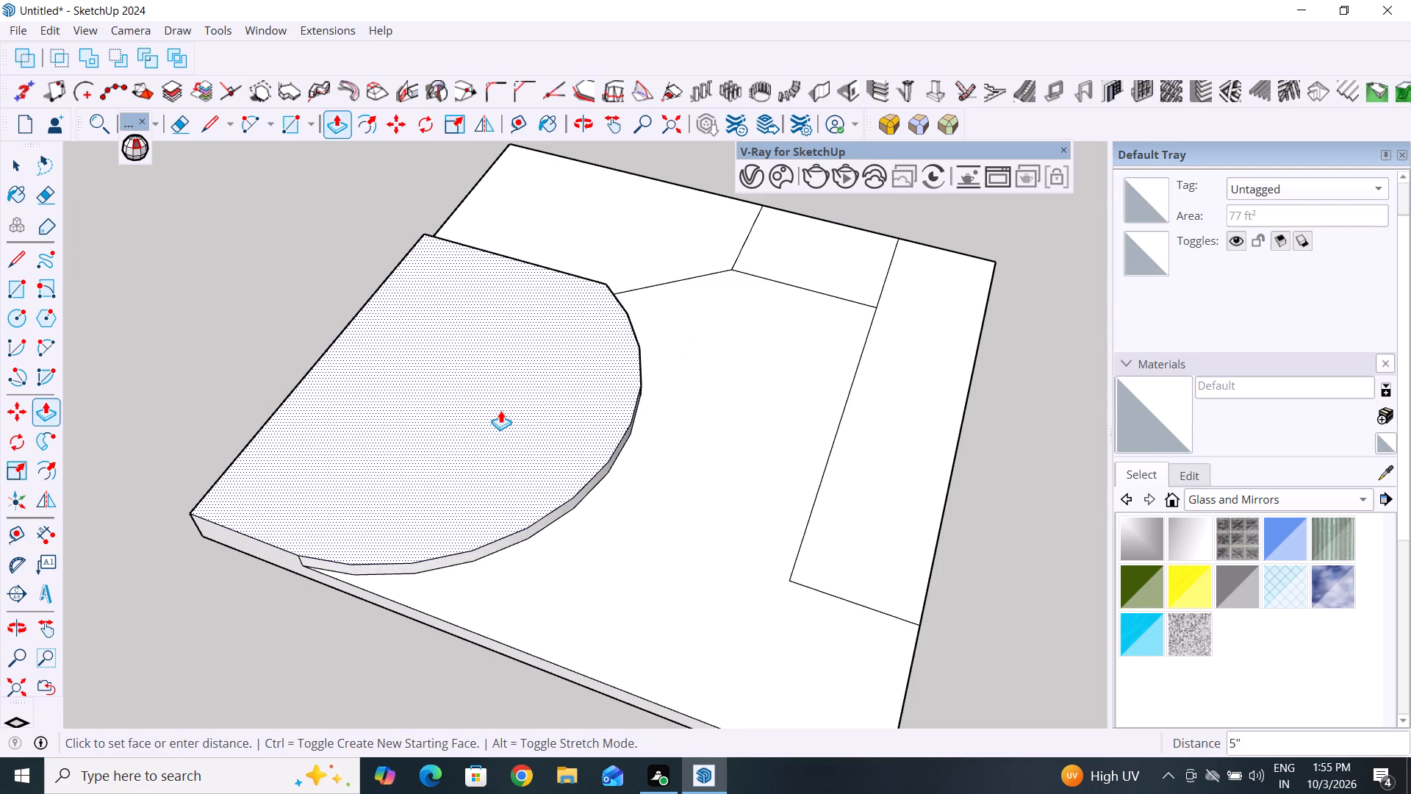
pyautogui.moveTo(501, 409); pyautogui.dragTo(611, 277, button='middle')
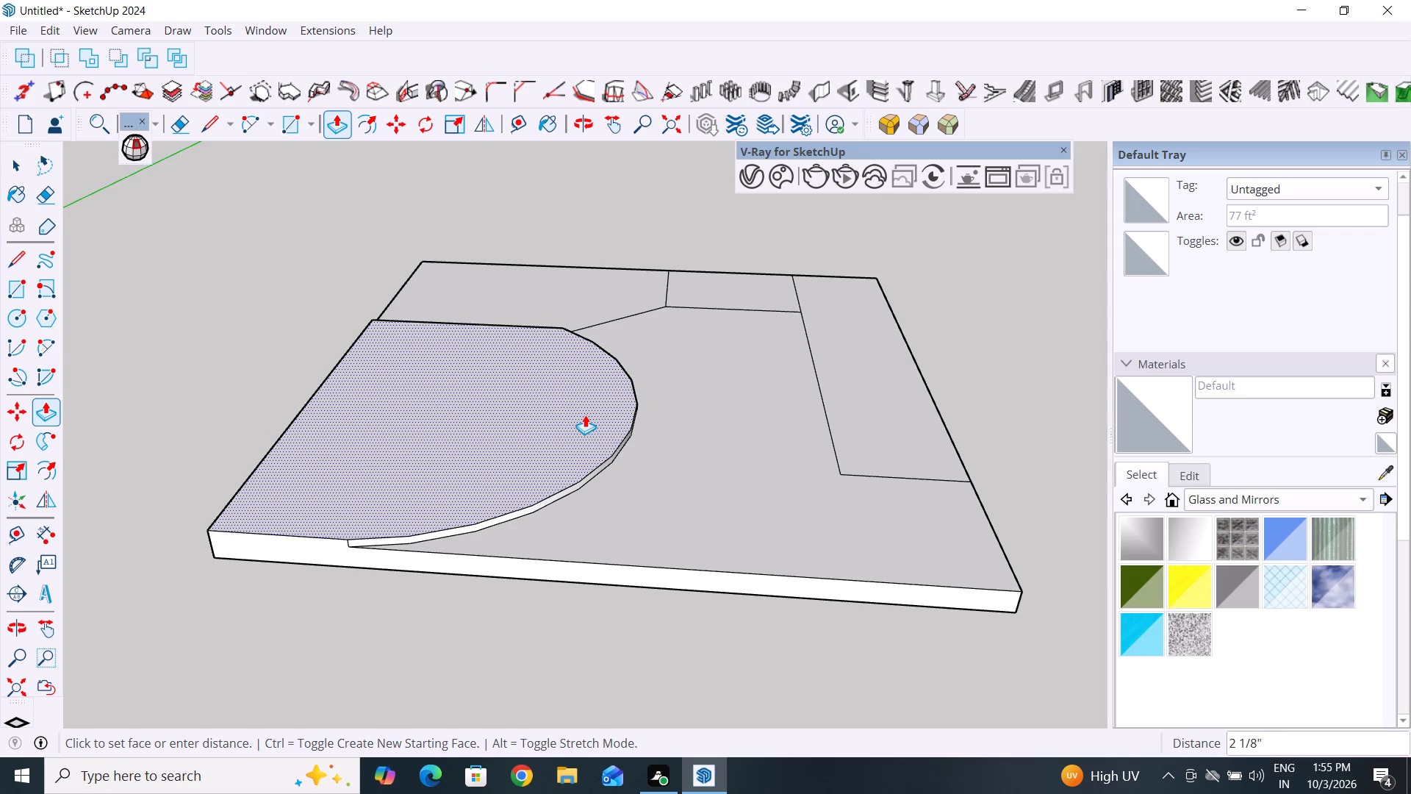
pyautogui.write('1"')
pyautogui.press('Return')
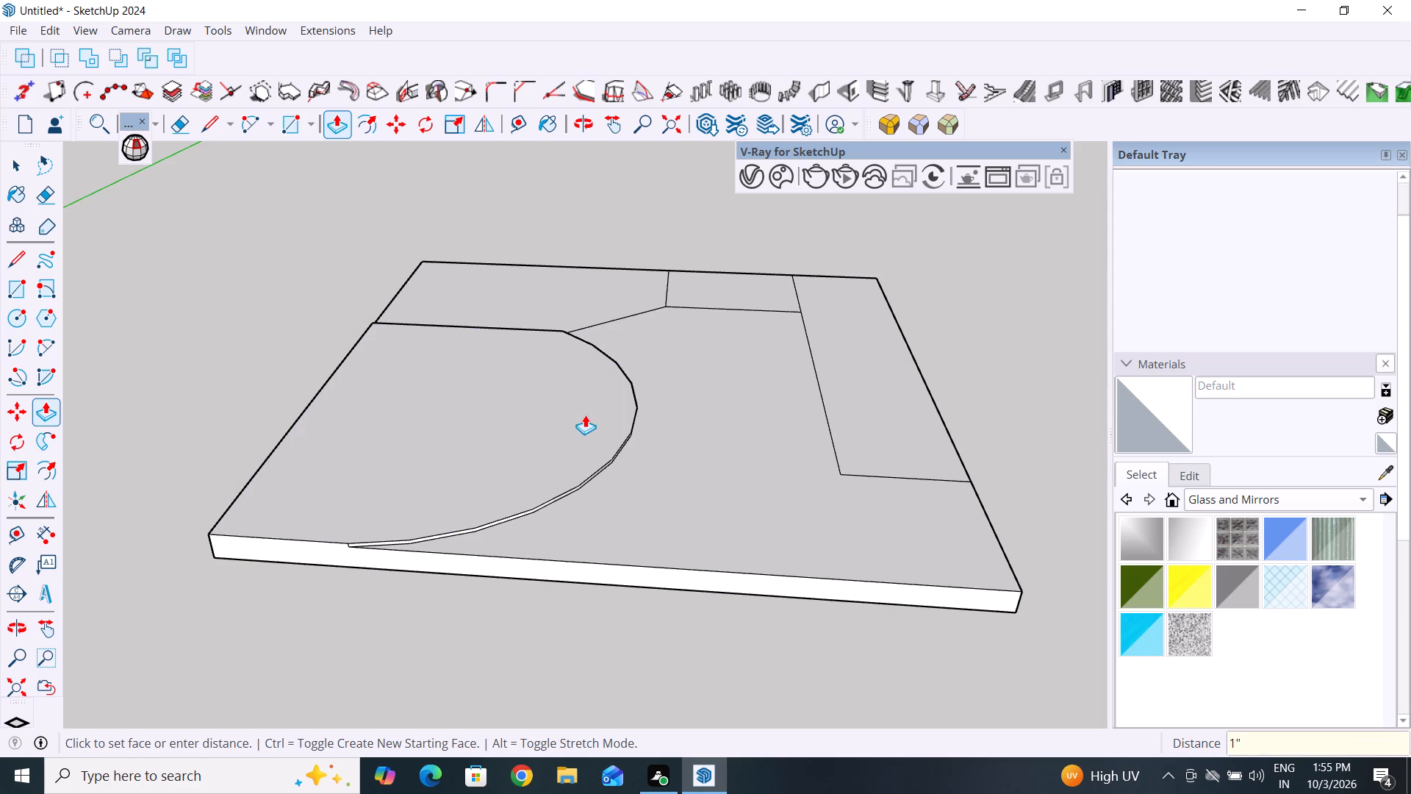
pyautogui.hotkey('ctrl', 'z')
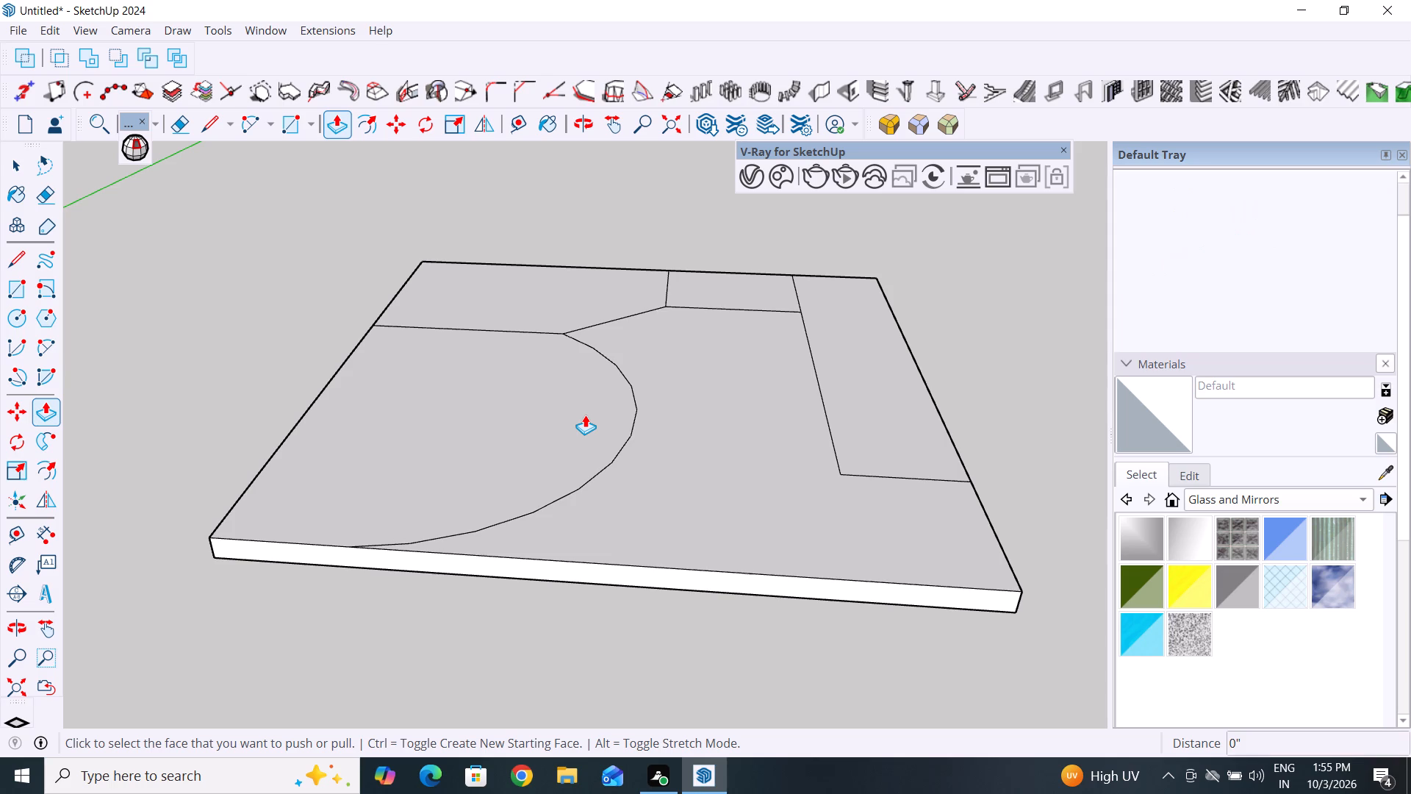
# Raise the curved zone of the floor slab by 2" with Push/Pull.
pyautogui.click(536, 451)
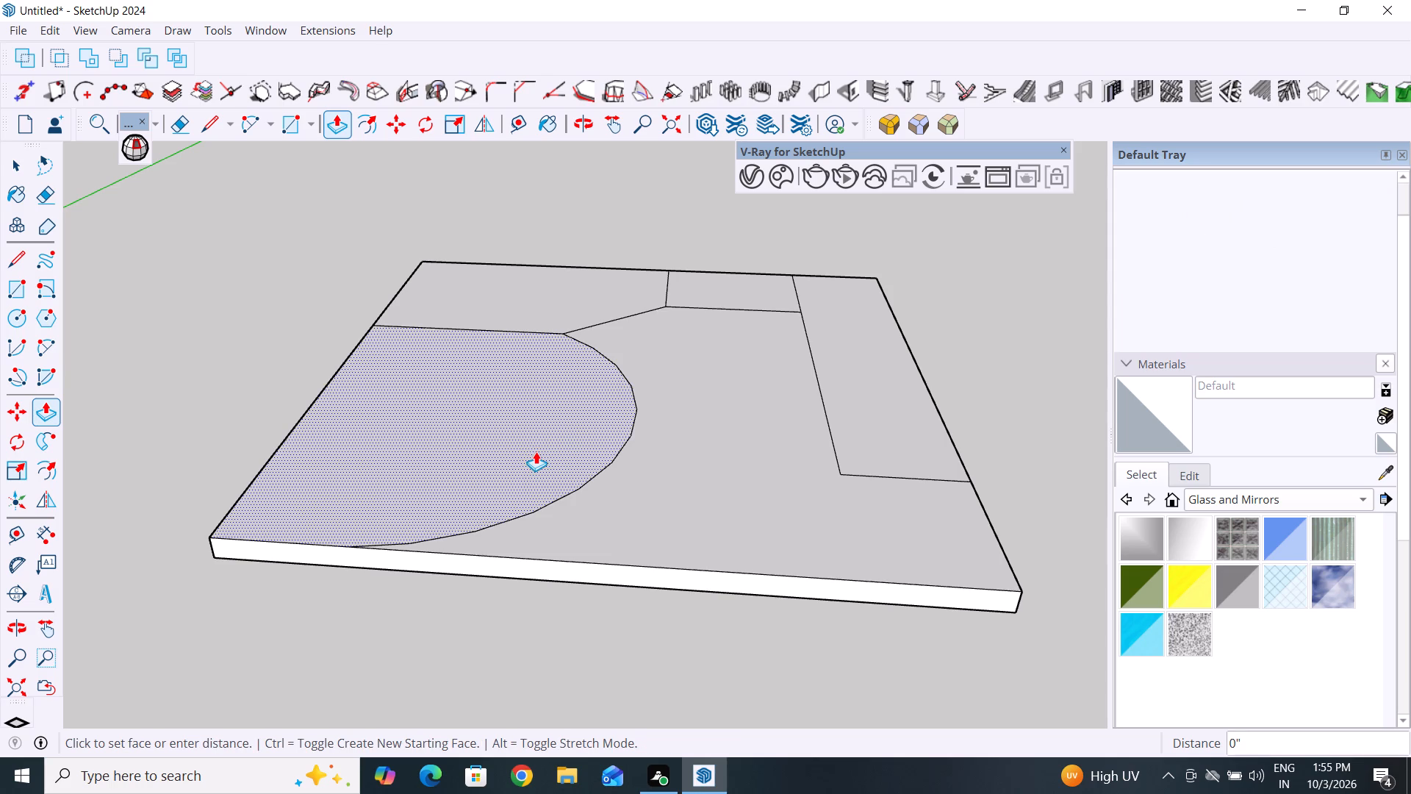
pyautogui.write('2"')
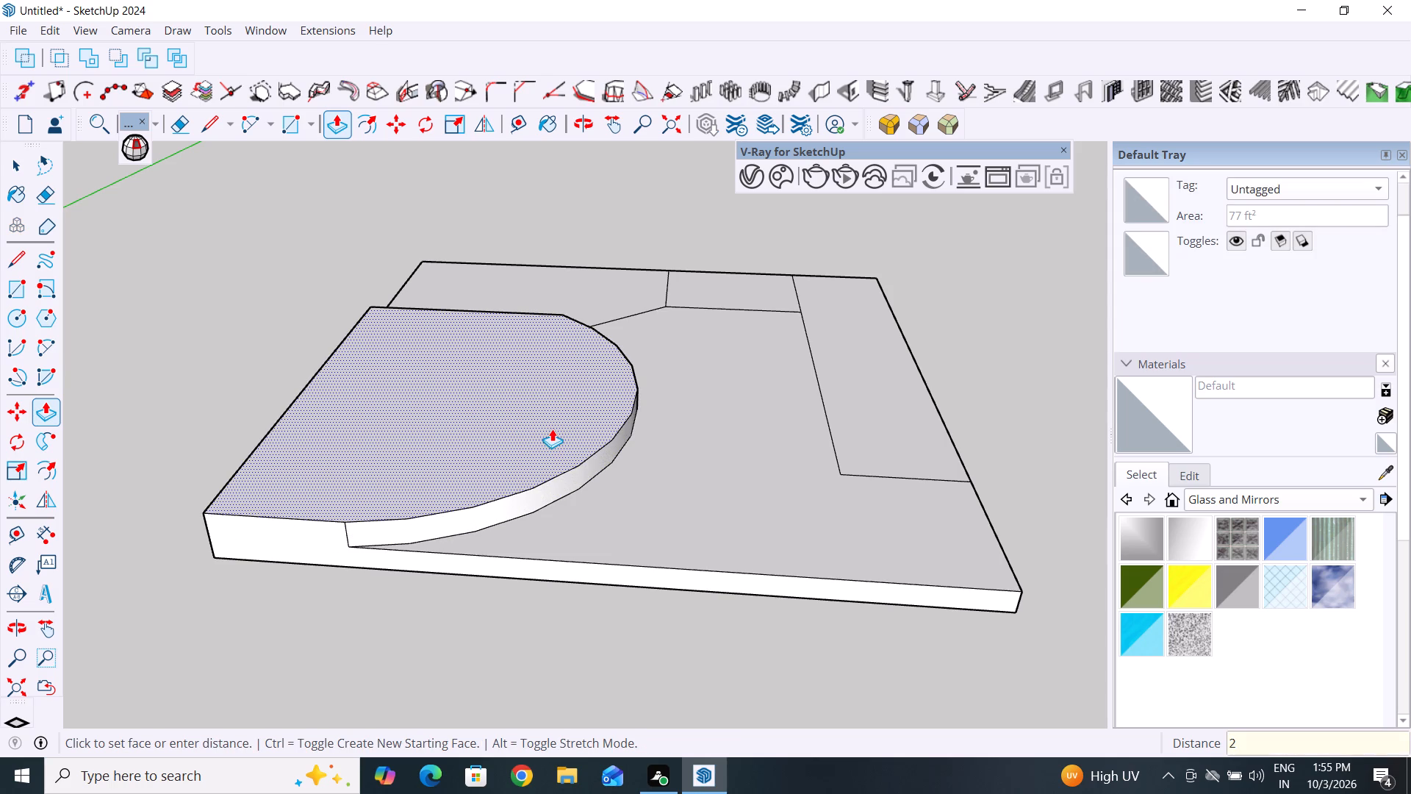
pyautogui.press('Return')
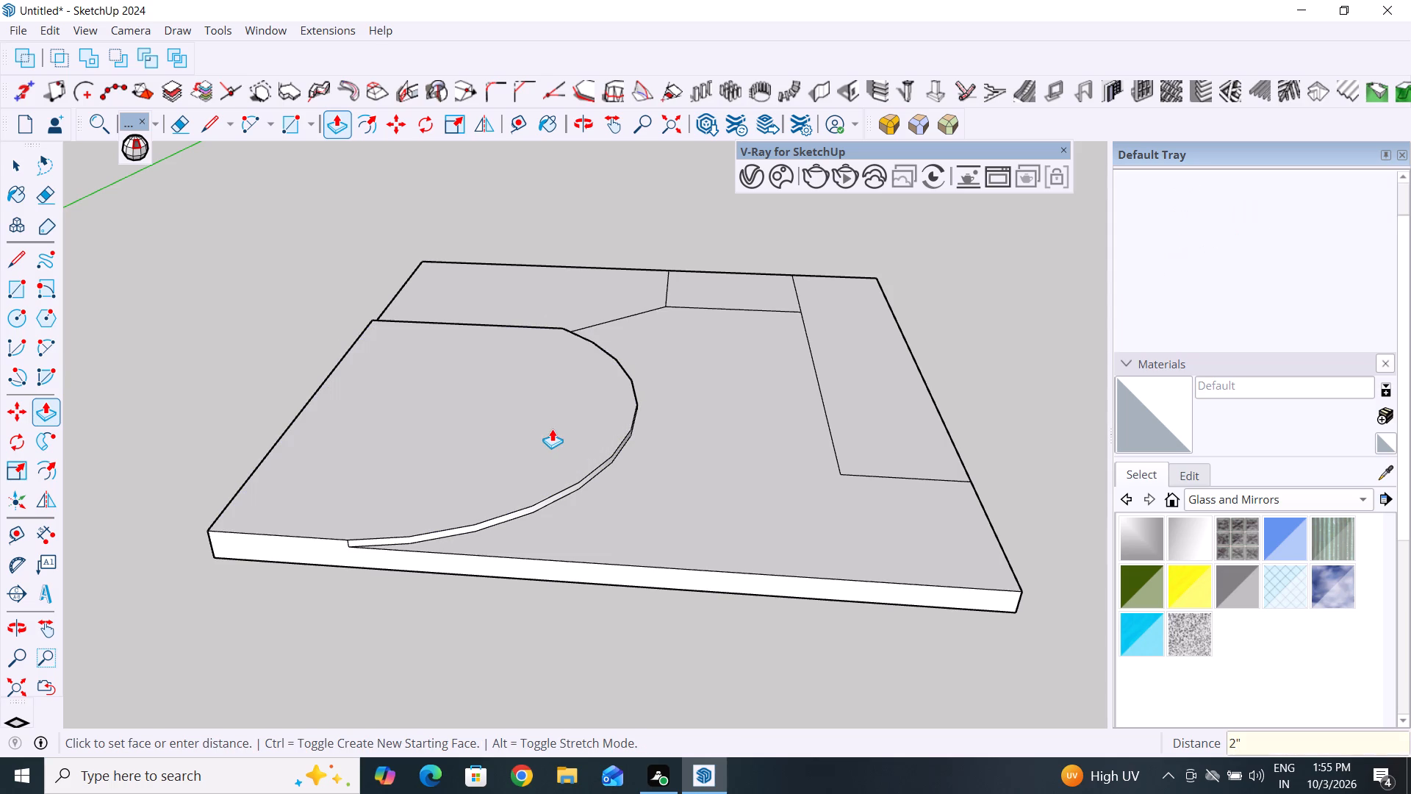
# Raise the angled zone adjoining the curved platform by the same 2", making the two tops level.
pyautogui.moveTo(806, 468); pyautogui.dragTo(603, 464, button='middle')
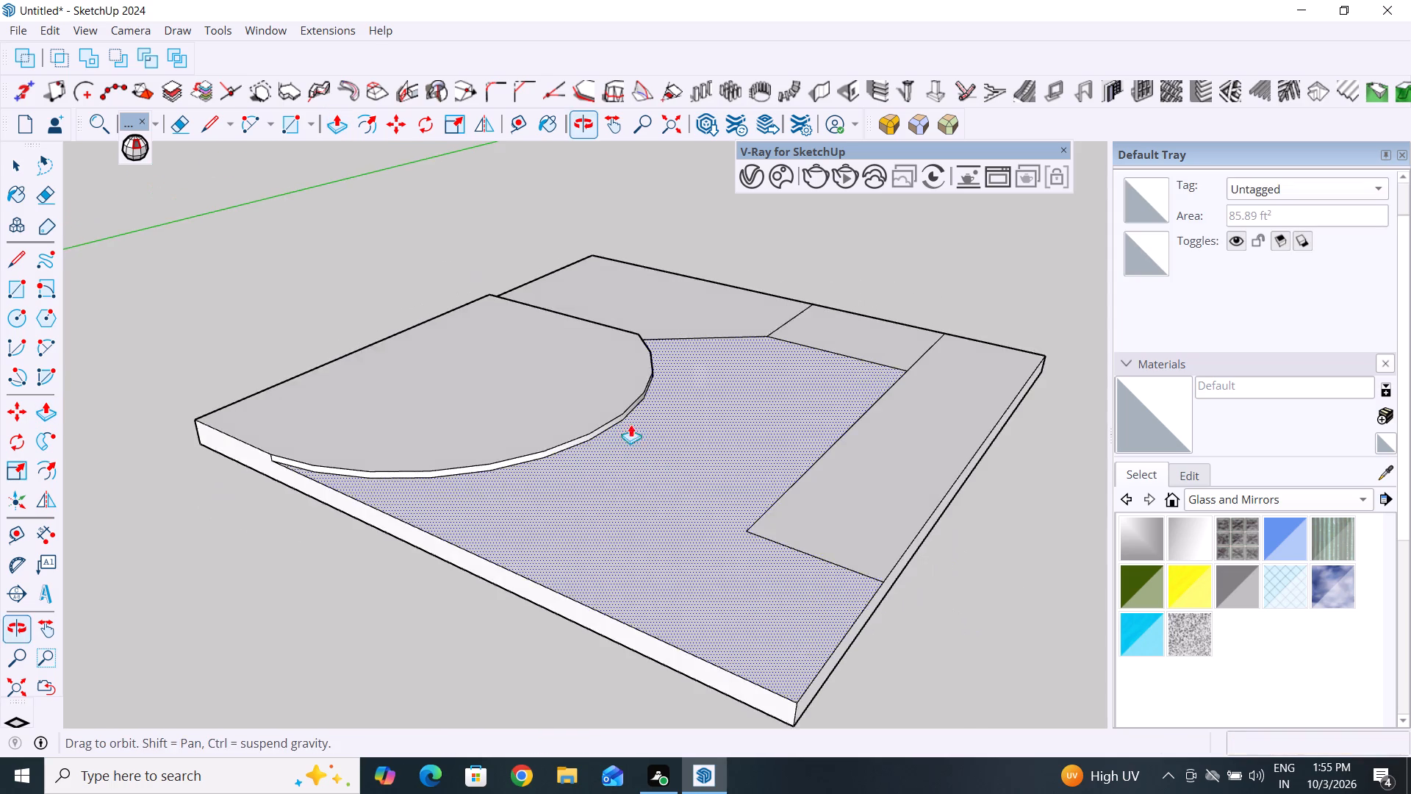
pyautogui.doubleClick(714, 304)
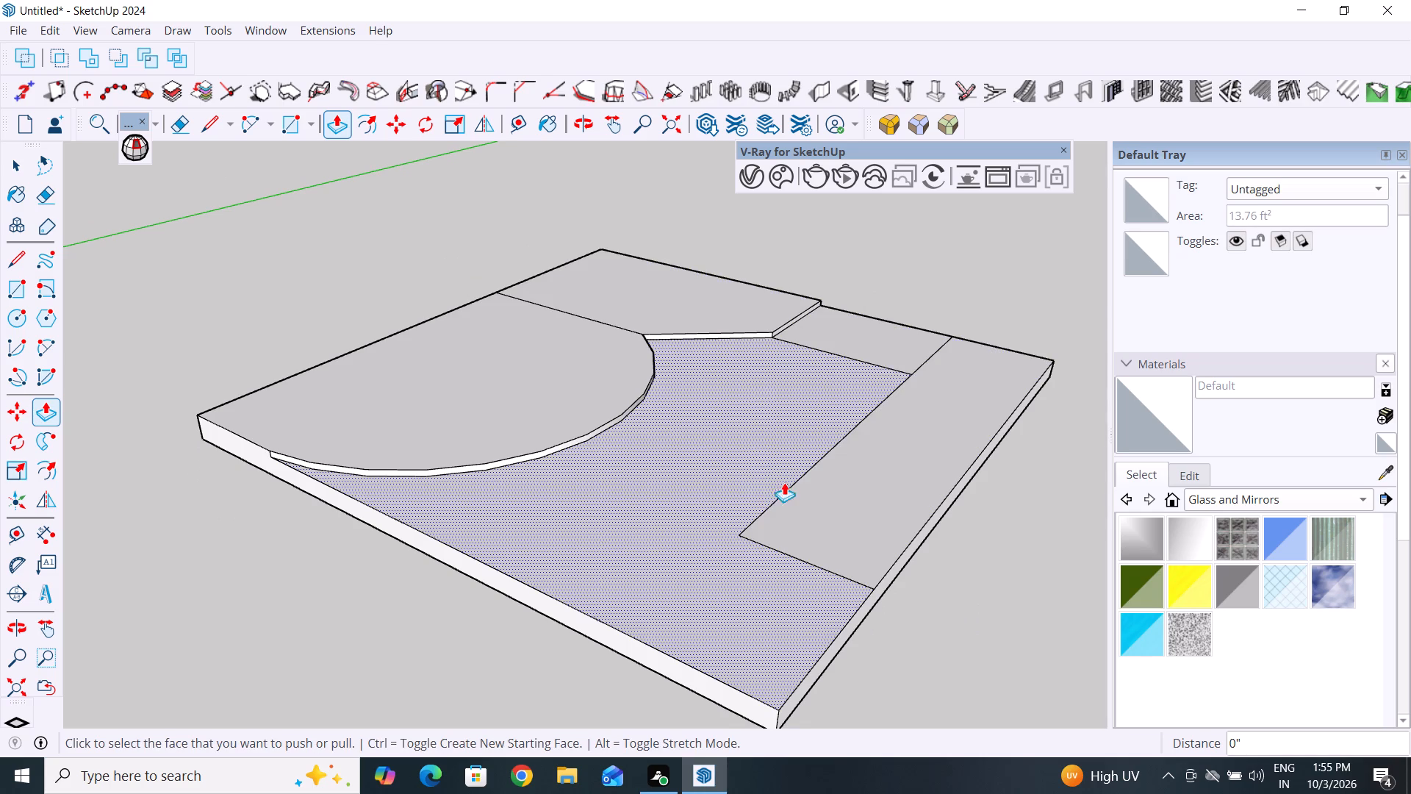
pyautogui.moveTo(667, 539); pyautogui.dragTo(924, 560, button='middle')
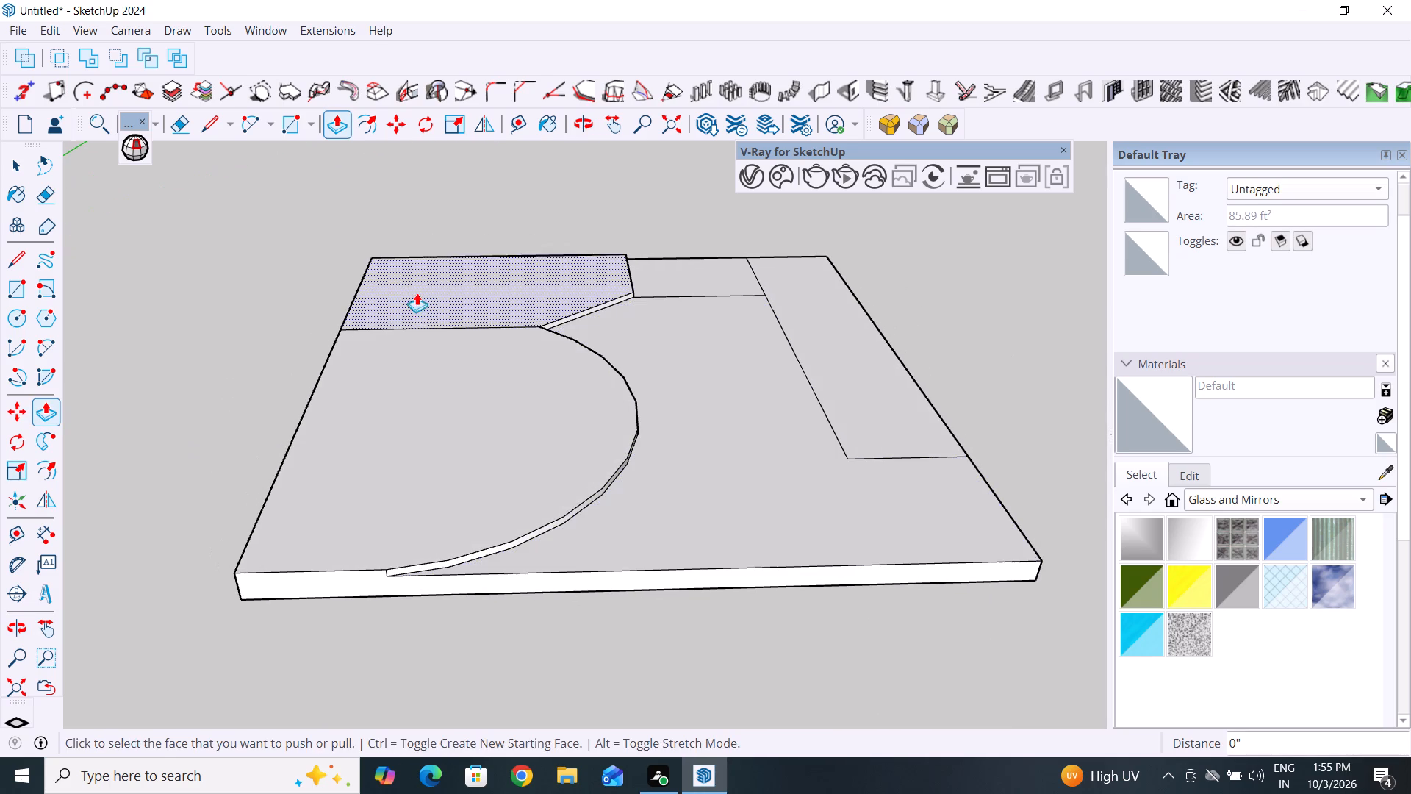
pyautogui.click(17, 169)
pyautogui.click(276, 303)
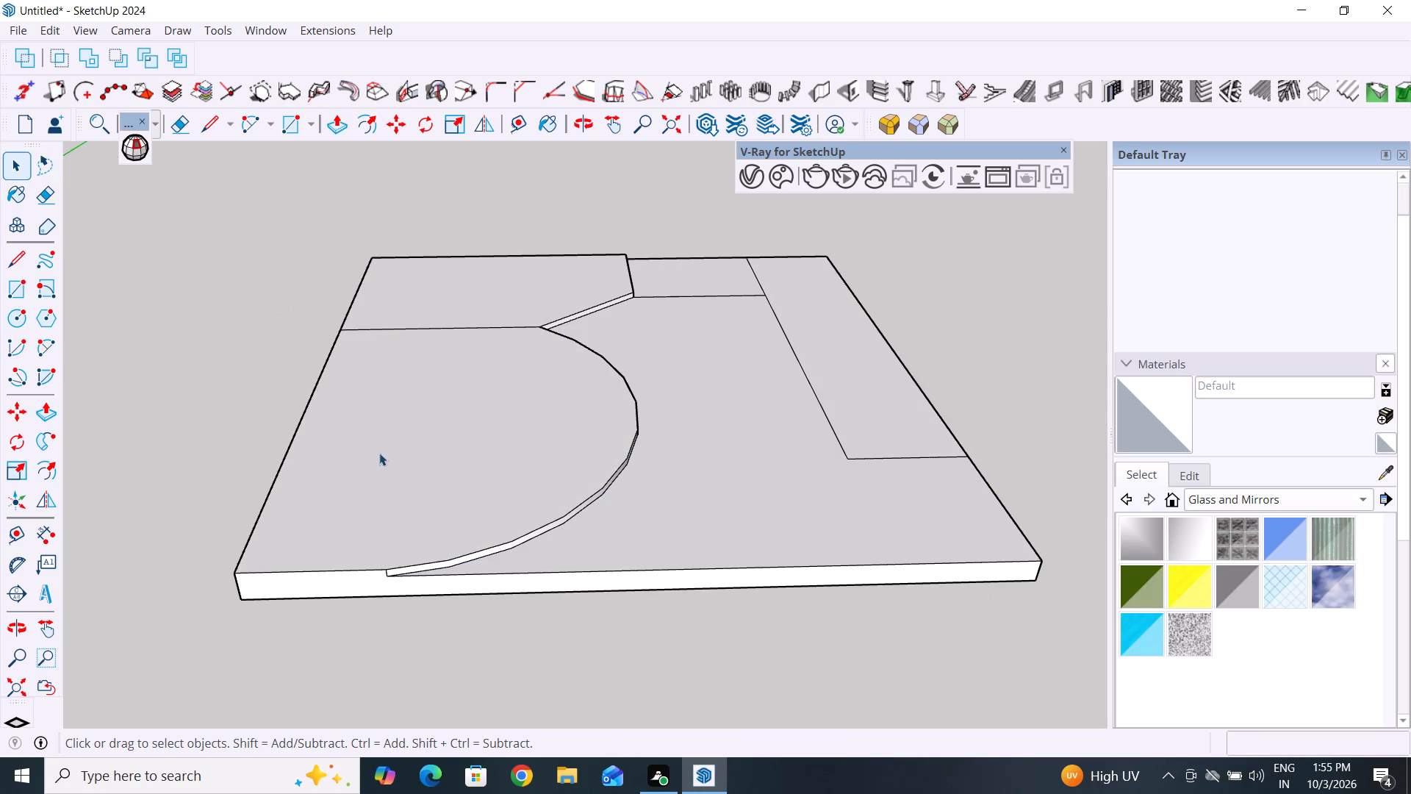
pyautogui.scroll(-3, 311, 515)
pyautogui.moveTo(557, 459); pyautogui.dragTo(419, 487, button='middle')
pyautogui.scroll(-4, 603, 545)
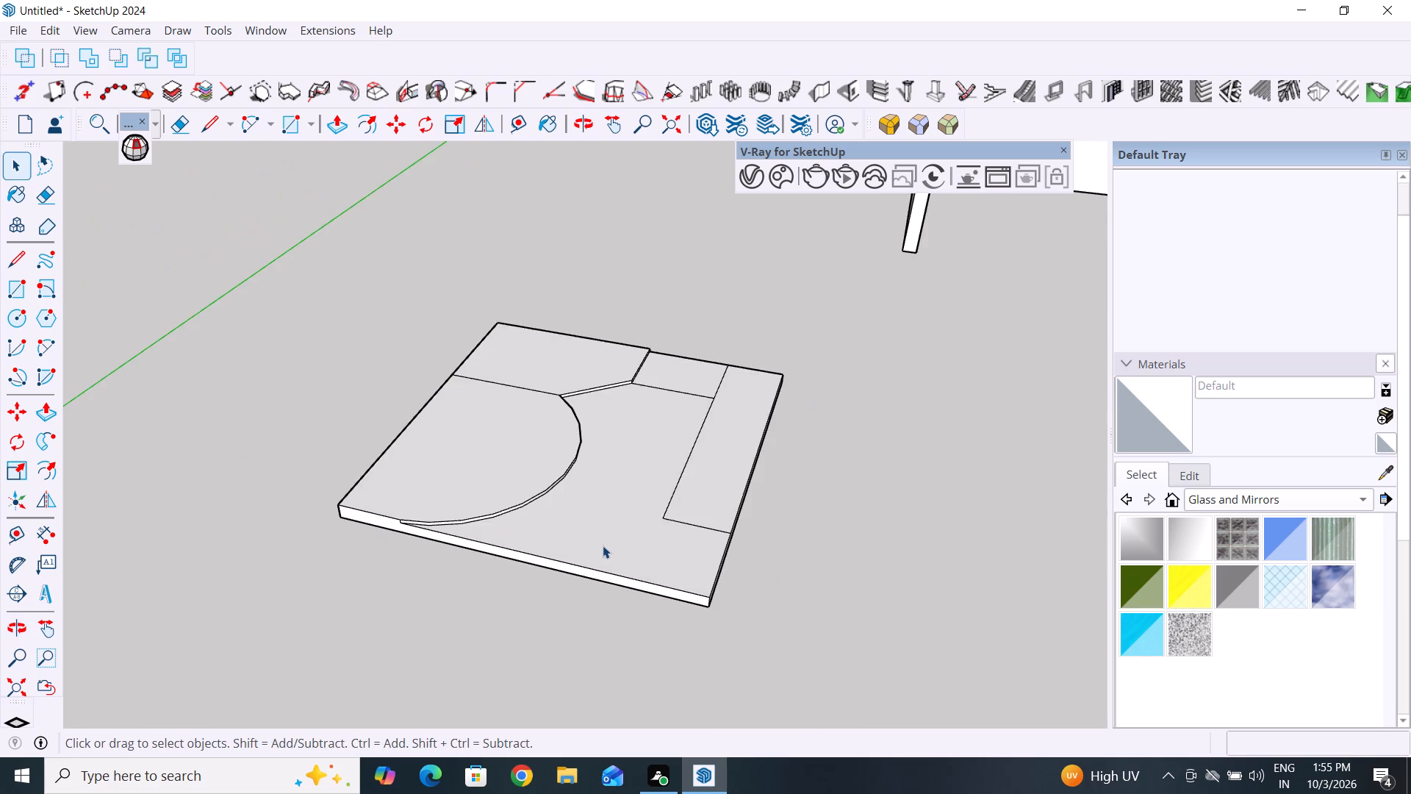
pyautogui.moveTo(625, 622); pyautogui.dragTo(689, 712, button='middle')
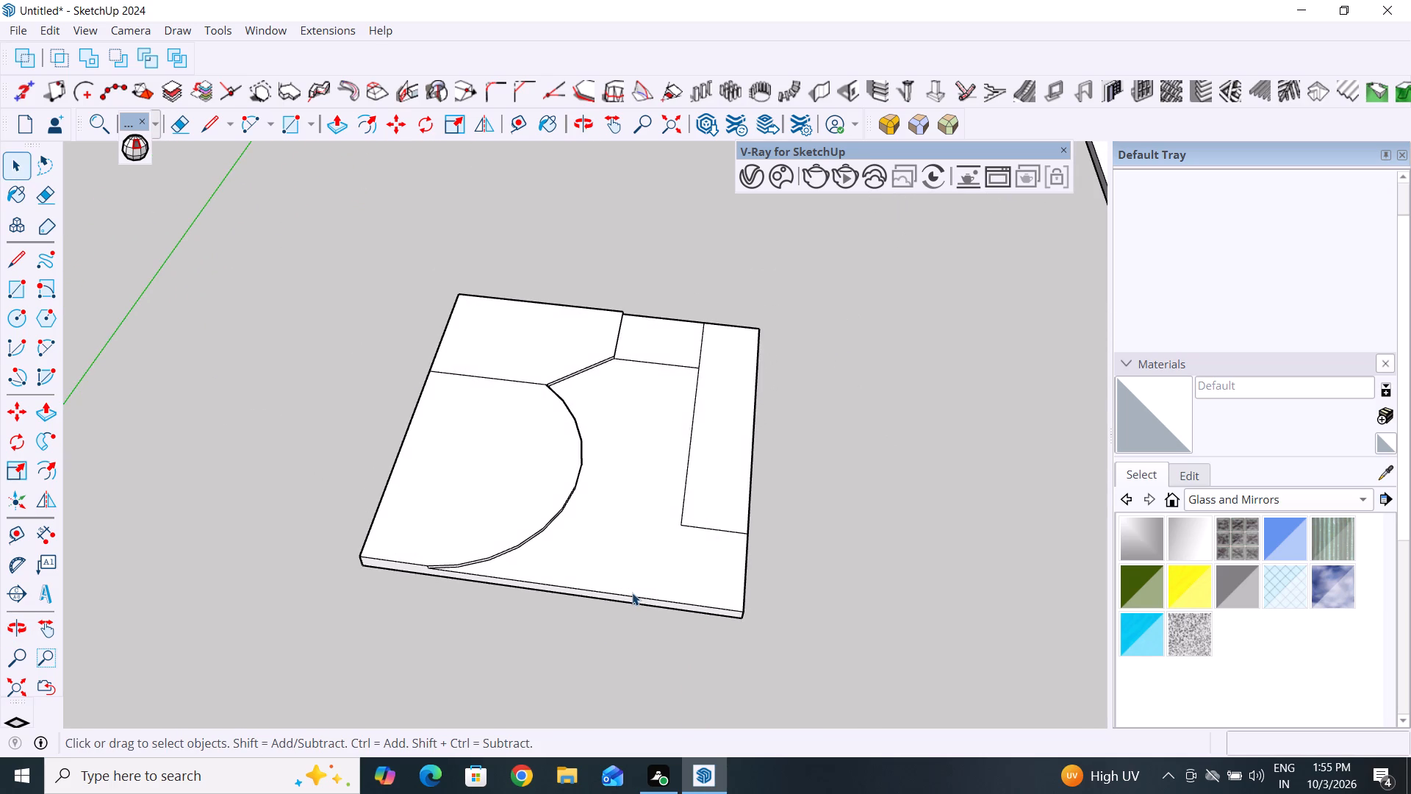
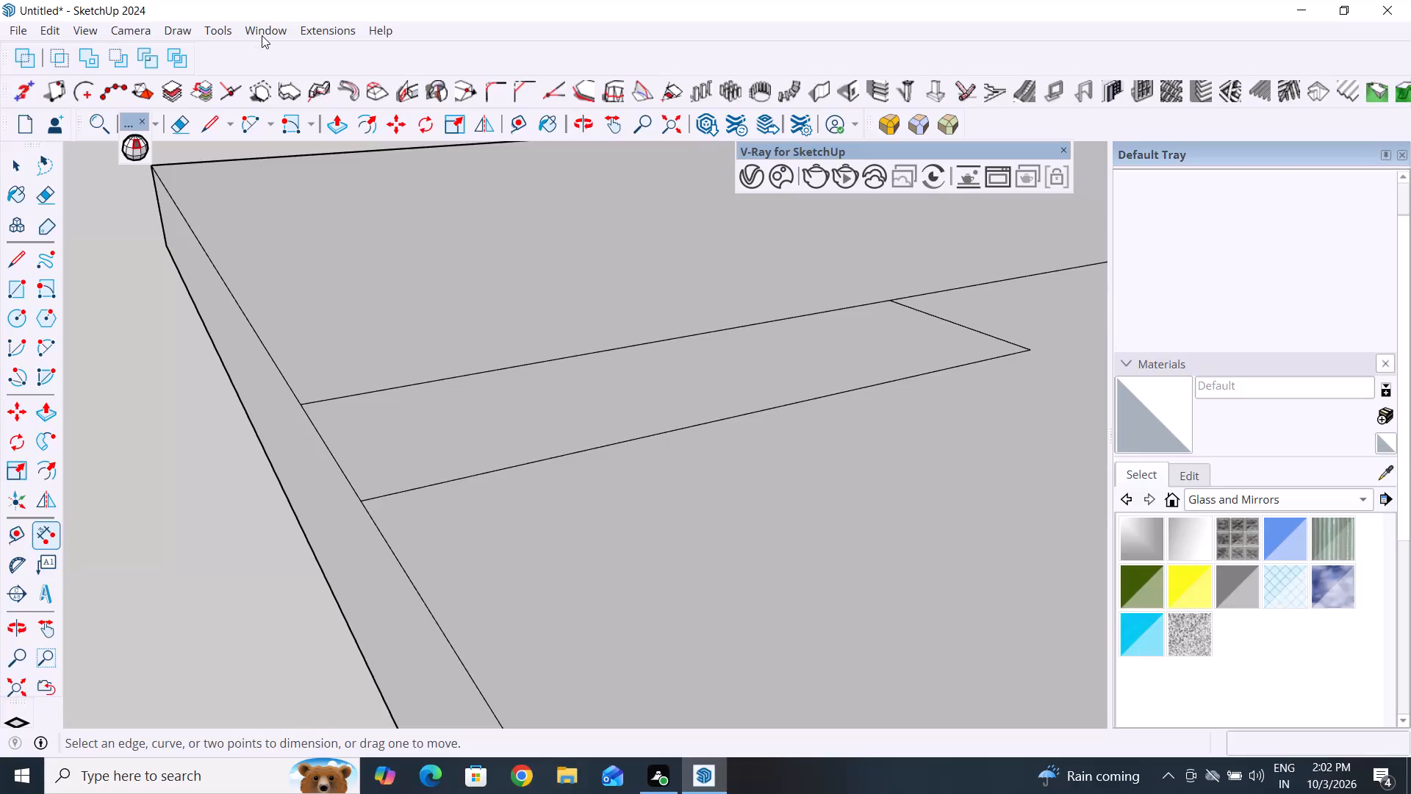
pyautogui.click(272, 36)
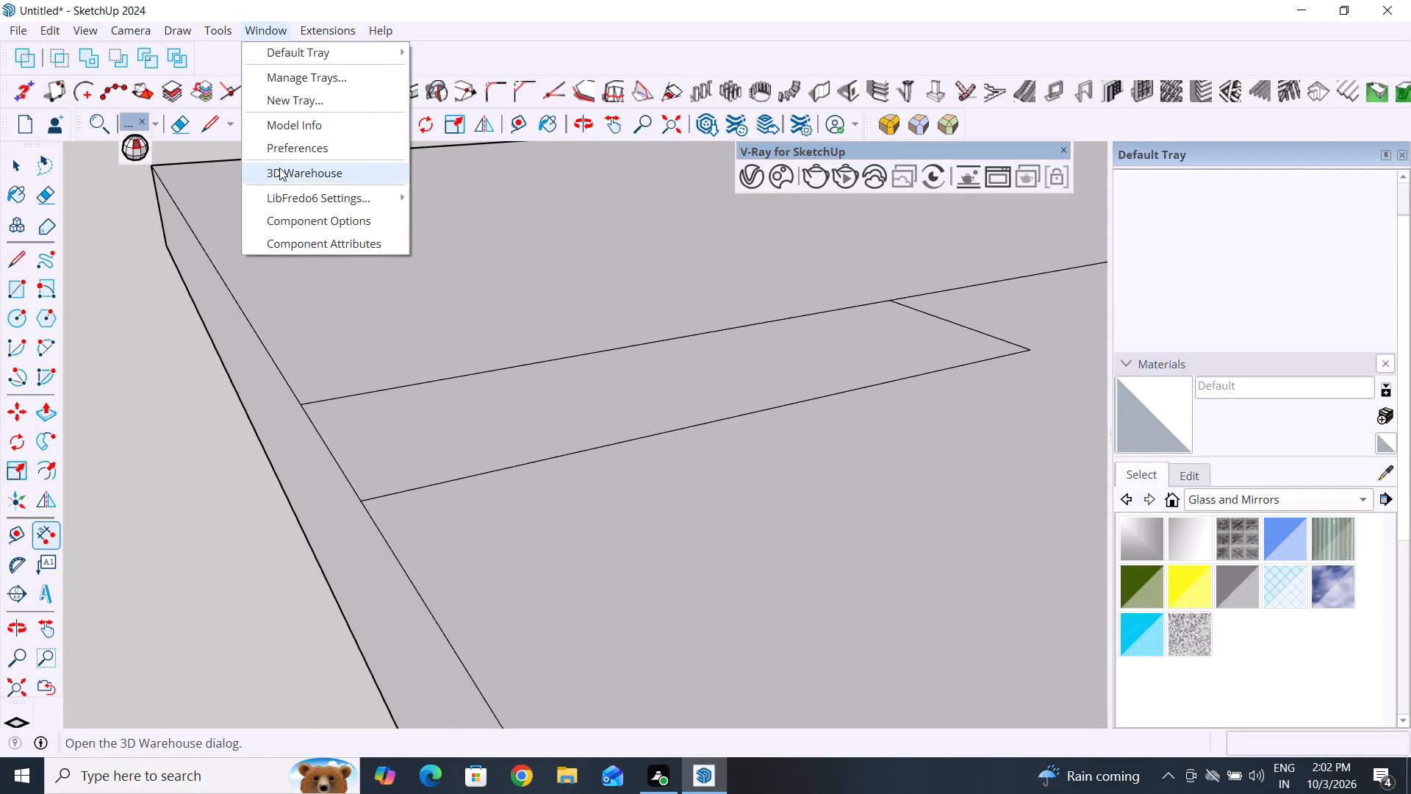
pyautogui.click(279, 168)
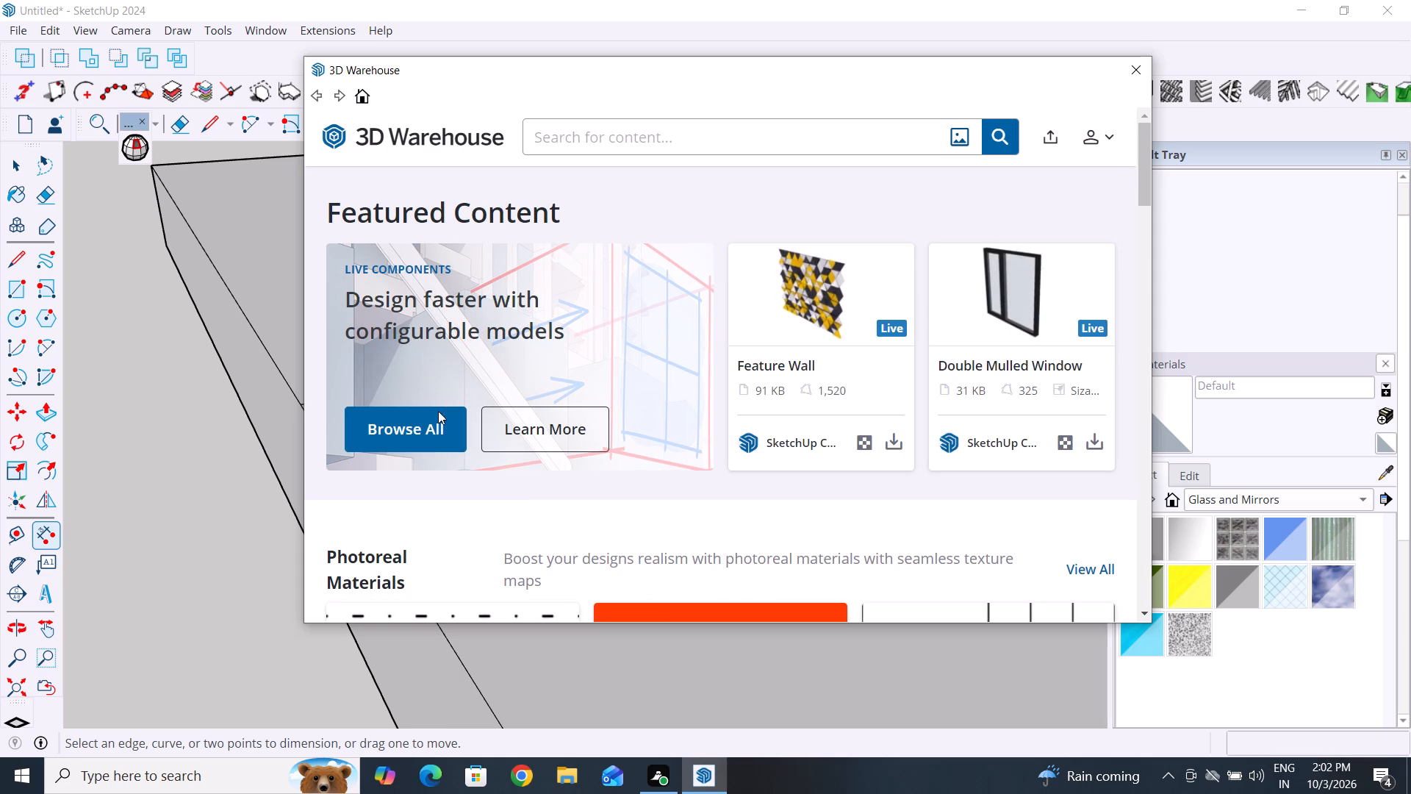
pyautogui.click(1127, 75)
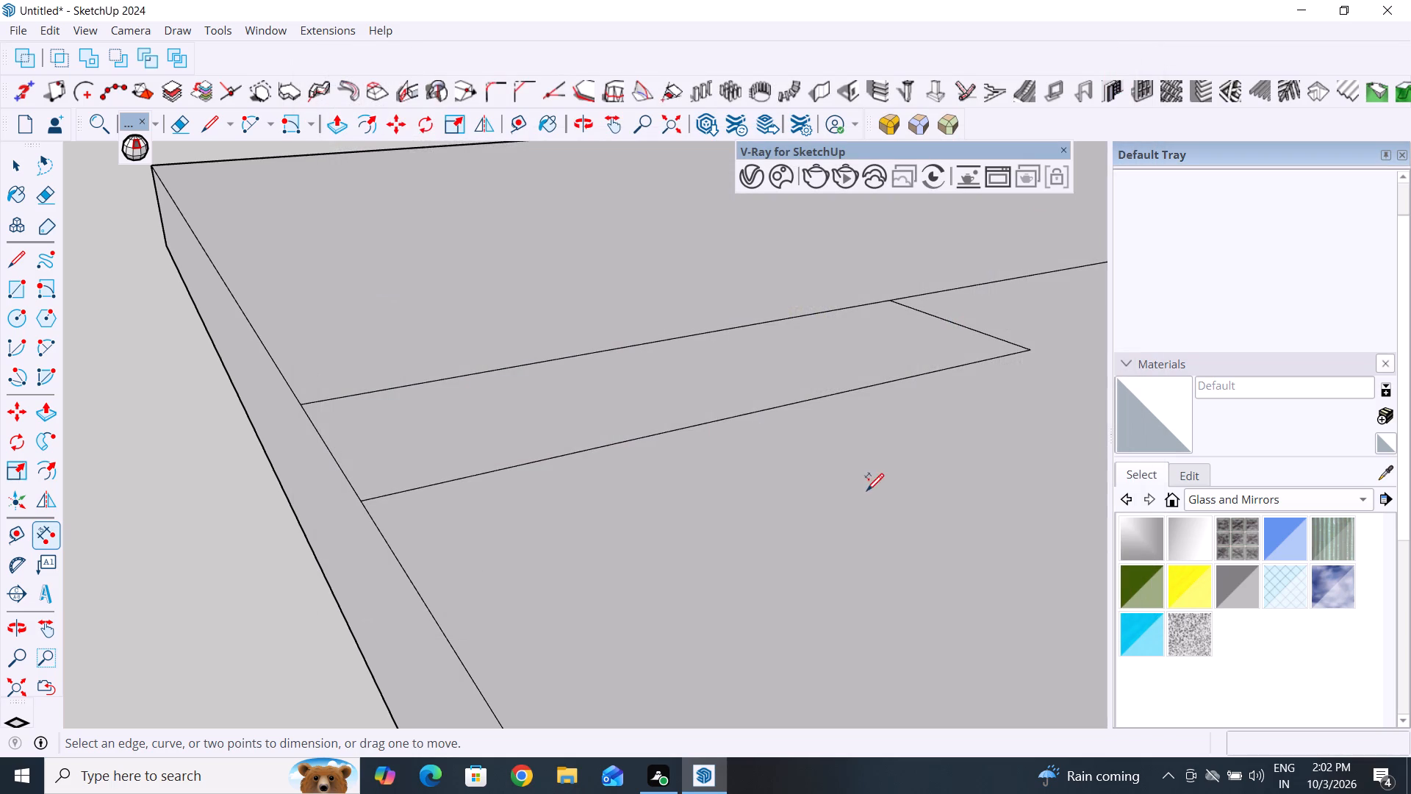
# Set the model units' display precision to one decimal place for length (0.0"), area (0.0 in²) and volume (0.0 in³).
pyautogui.scroll(-20, 527, 520)
pyautogui.scroll(-5, 527, 520)
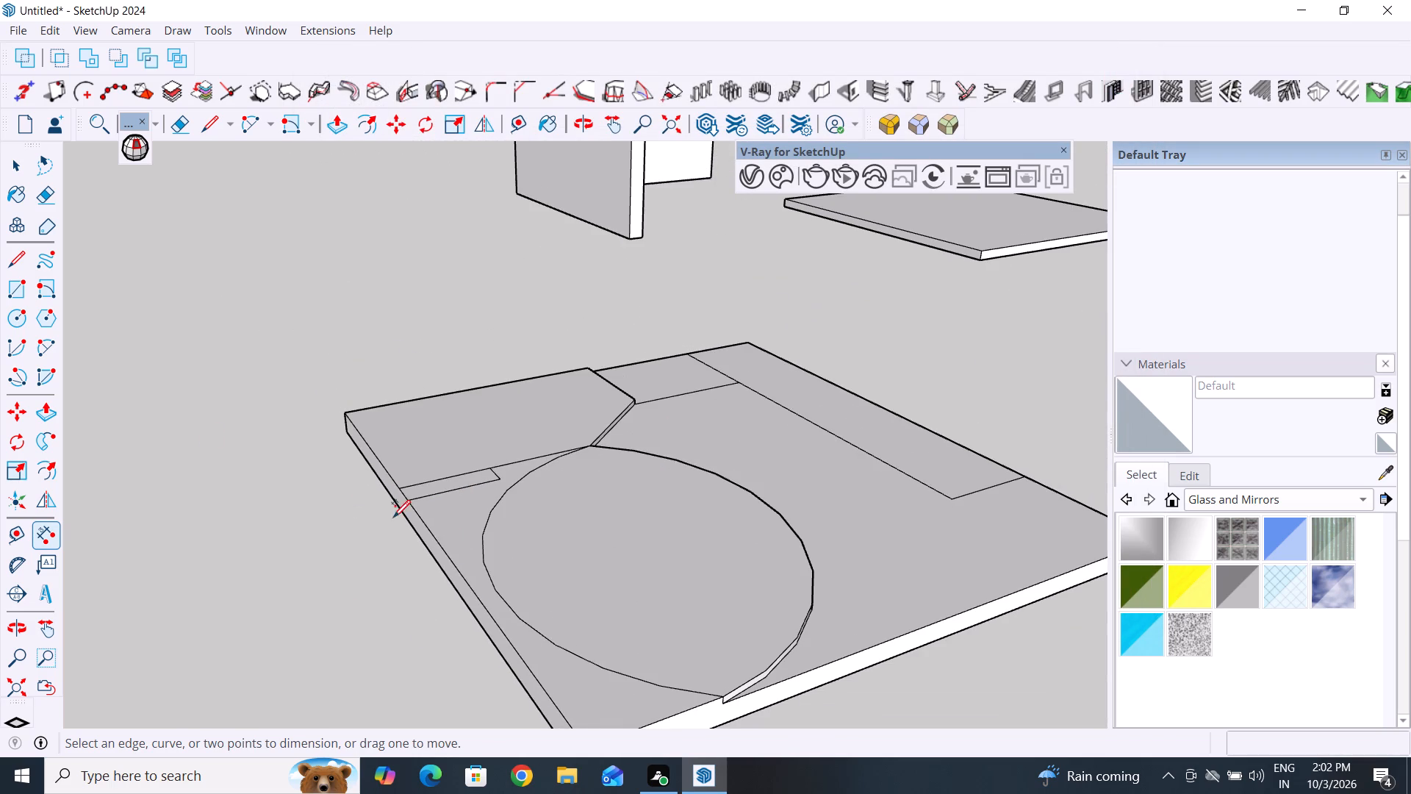
pyautogui.click(6, 168)
pyautogui.click(151, 308)
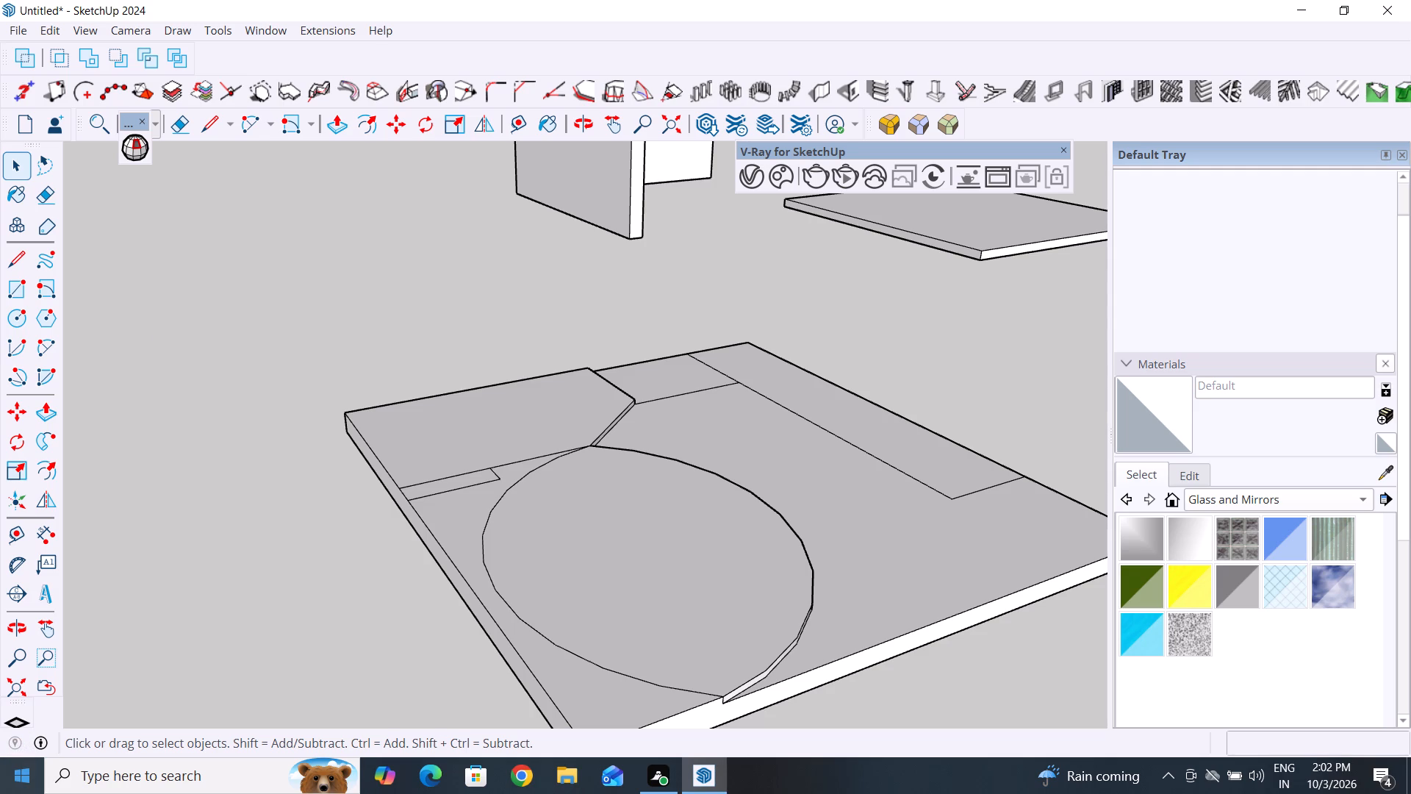
pyautogui.moveTo(686, 546); pyautogui.dragTo(556, 623, button='middle')
pyautogui.scroll(4, 520, 368)
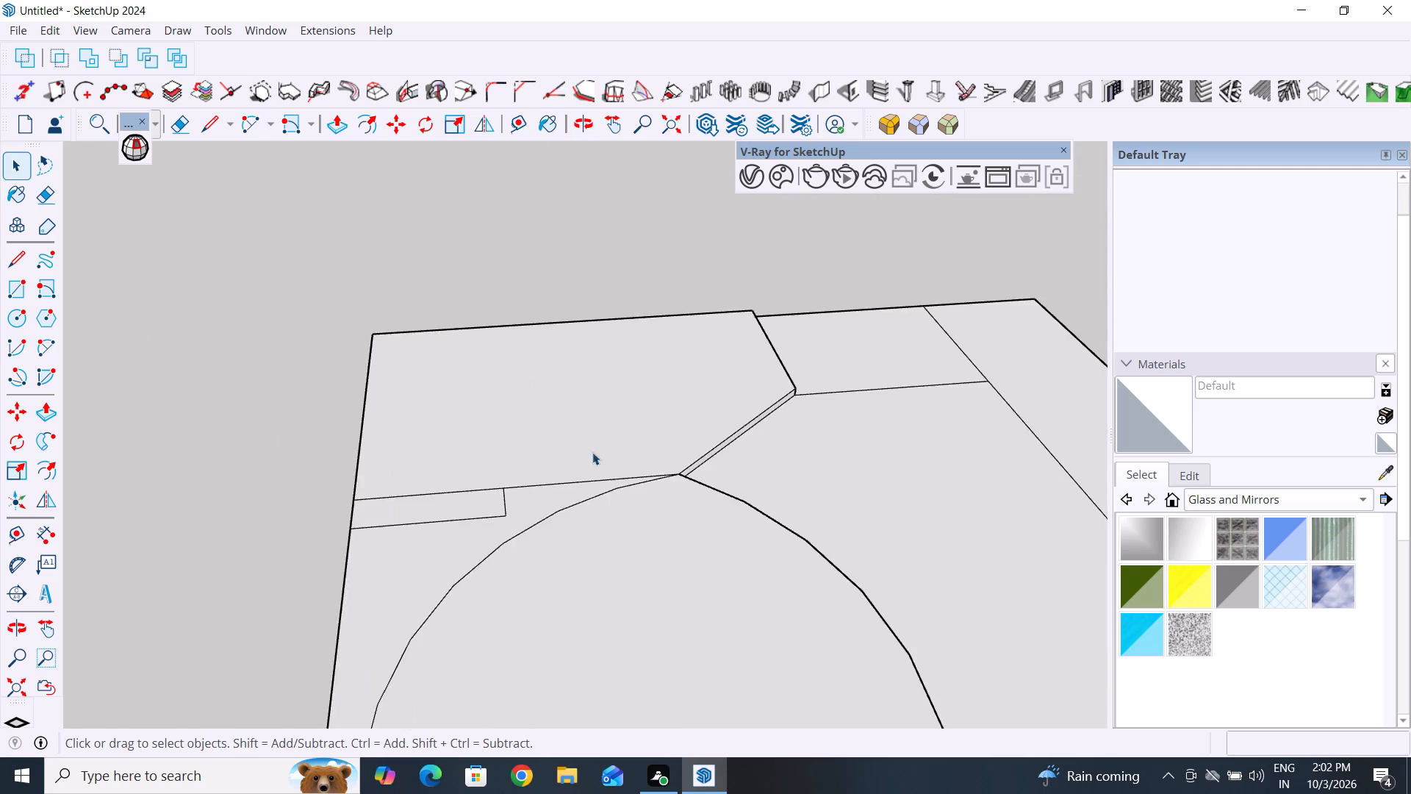
pyautogui.moveTo(617, 534); pyautogui.dragTo(439, 624, button='middle')
pyautogui.scroll(3, 478, 482)
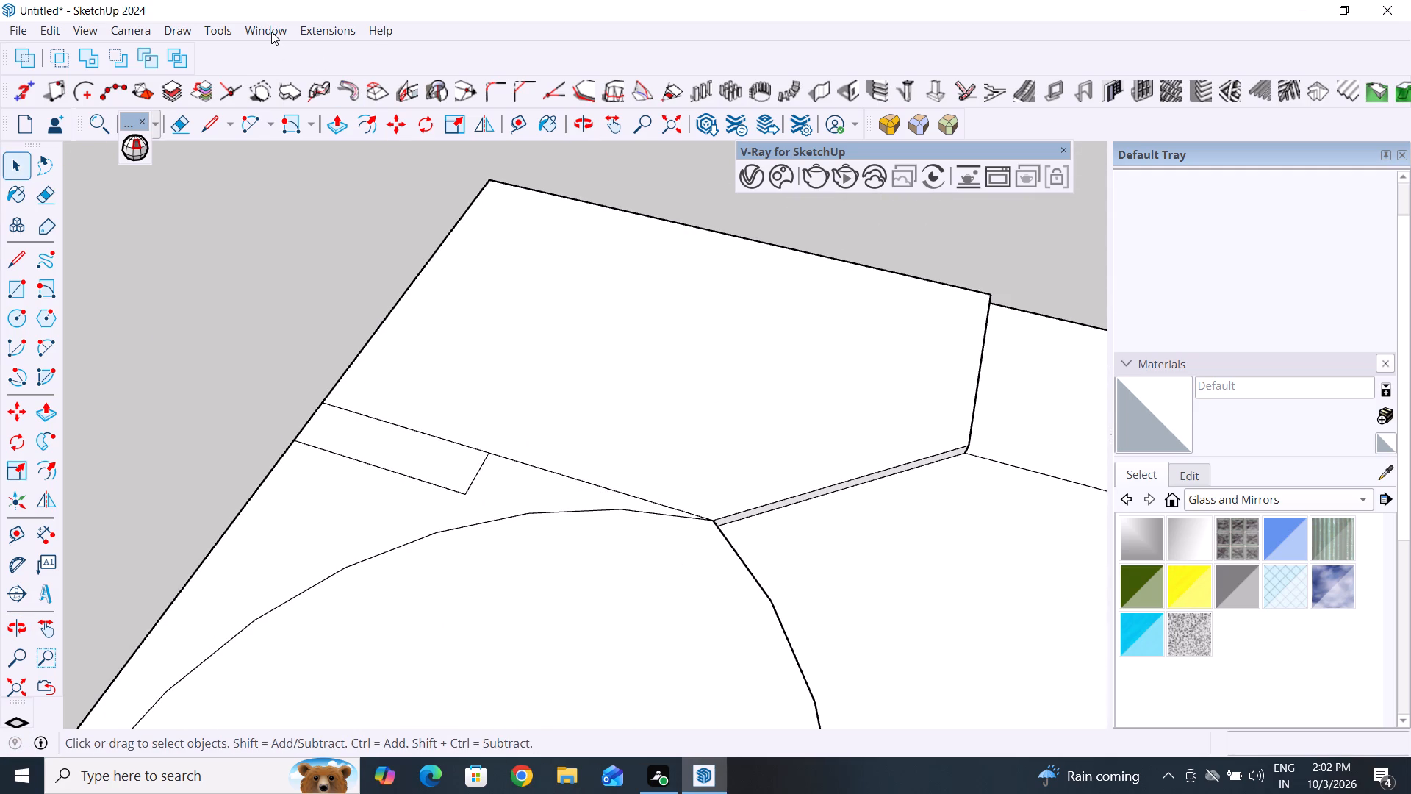
pyautogui.click(271, 32)
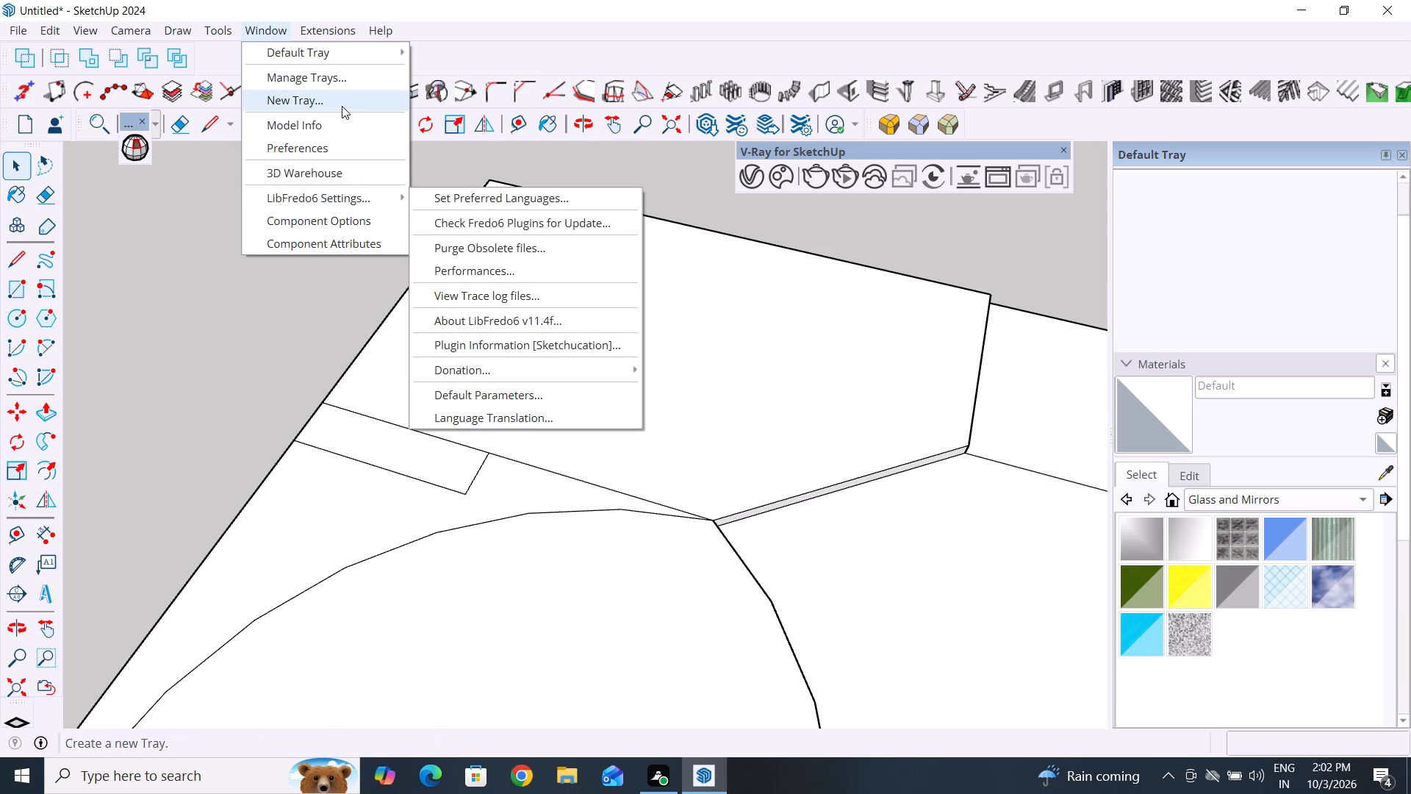
pyautogui.click(327, 132)
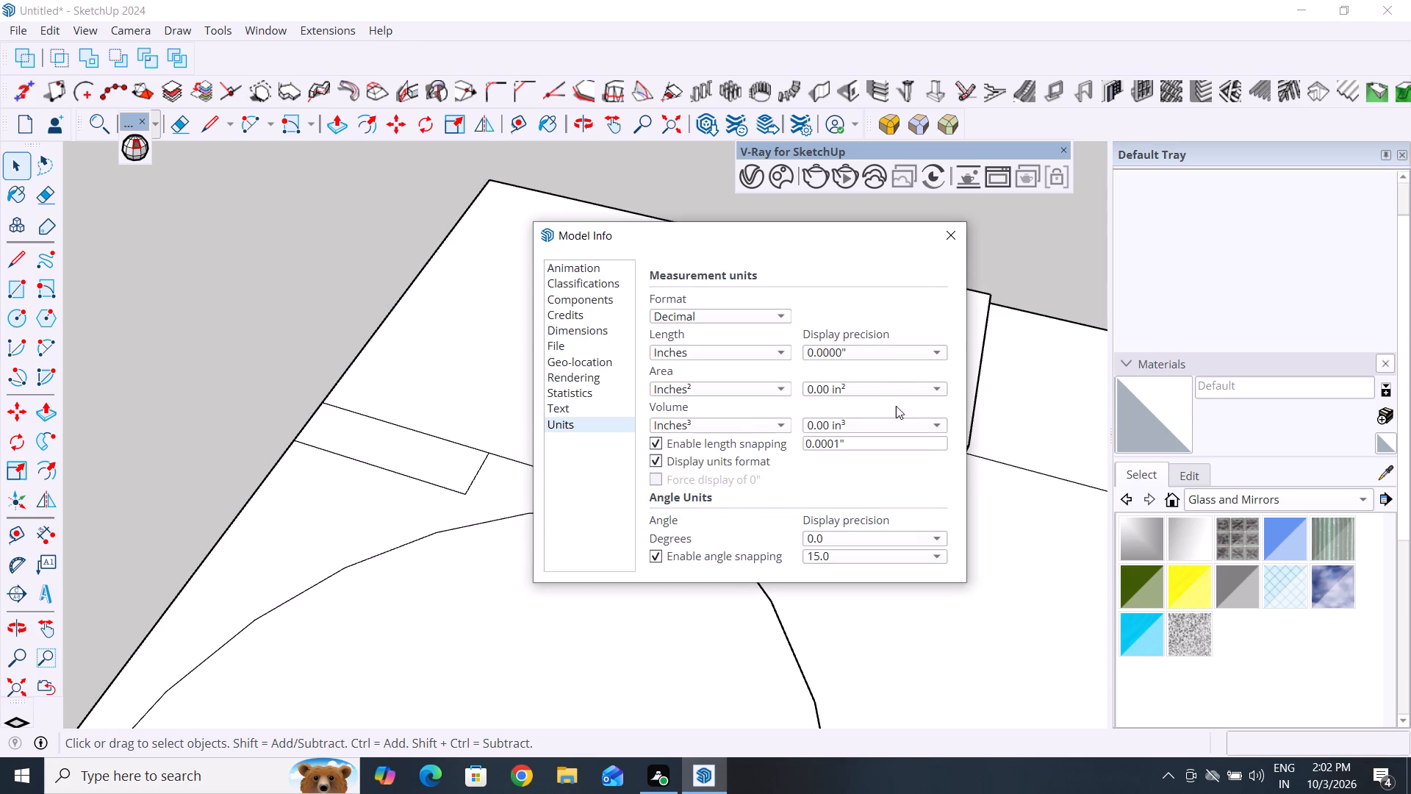
pyautogui.click(928, 353)
pyautogui.click(896, 287)
pyautogui.click(875, 394)
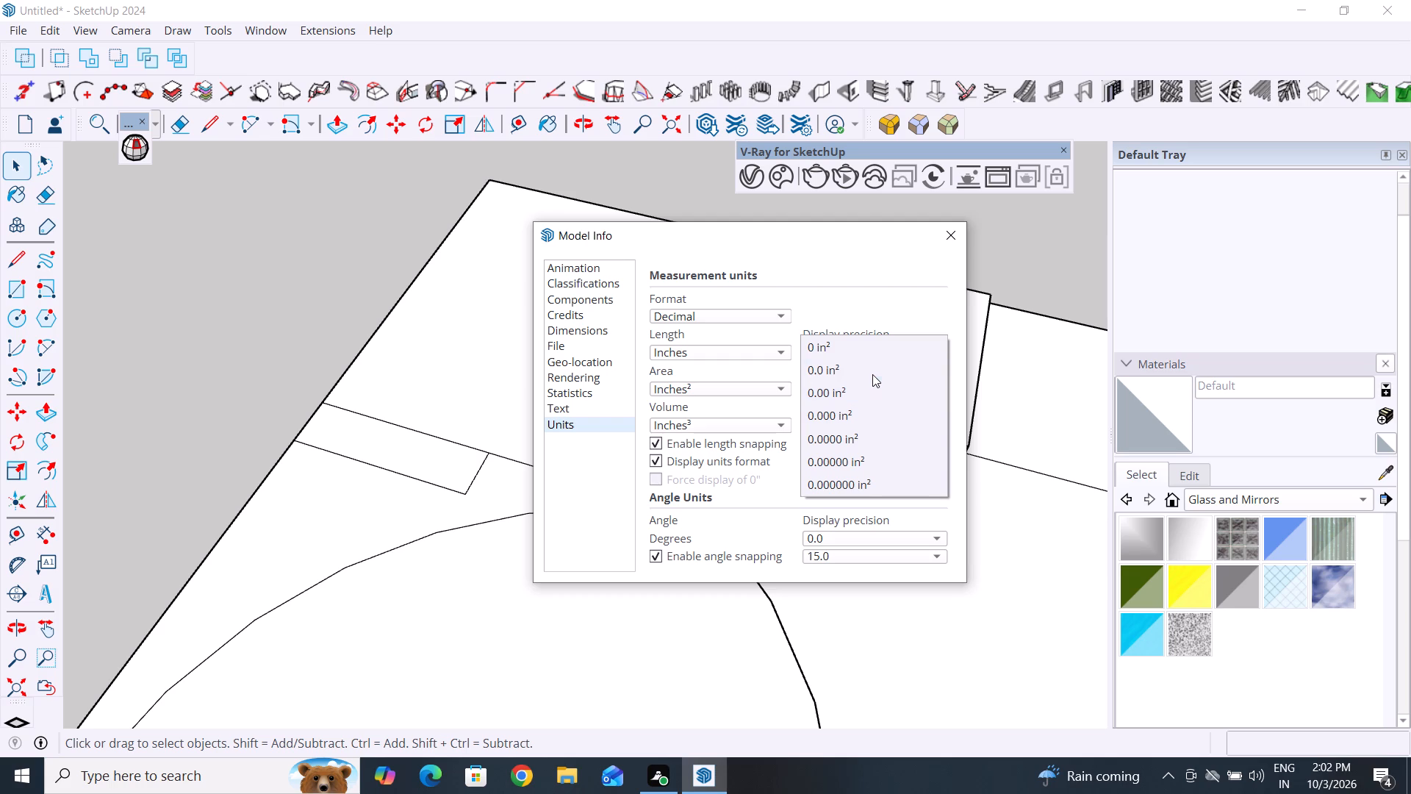
pyautogui.click(872, 374)
pyautogui.click(872, 421)
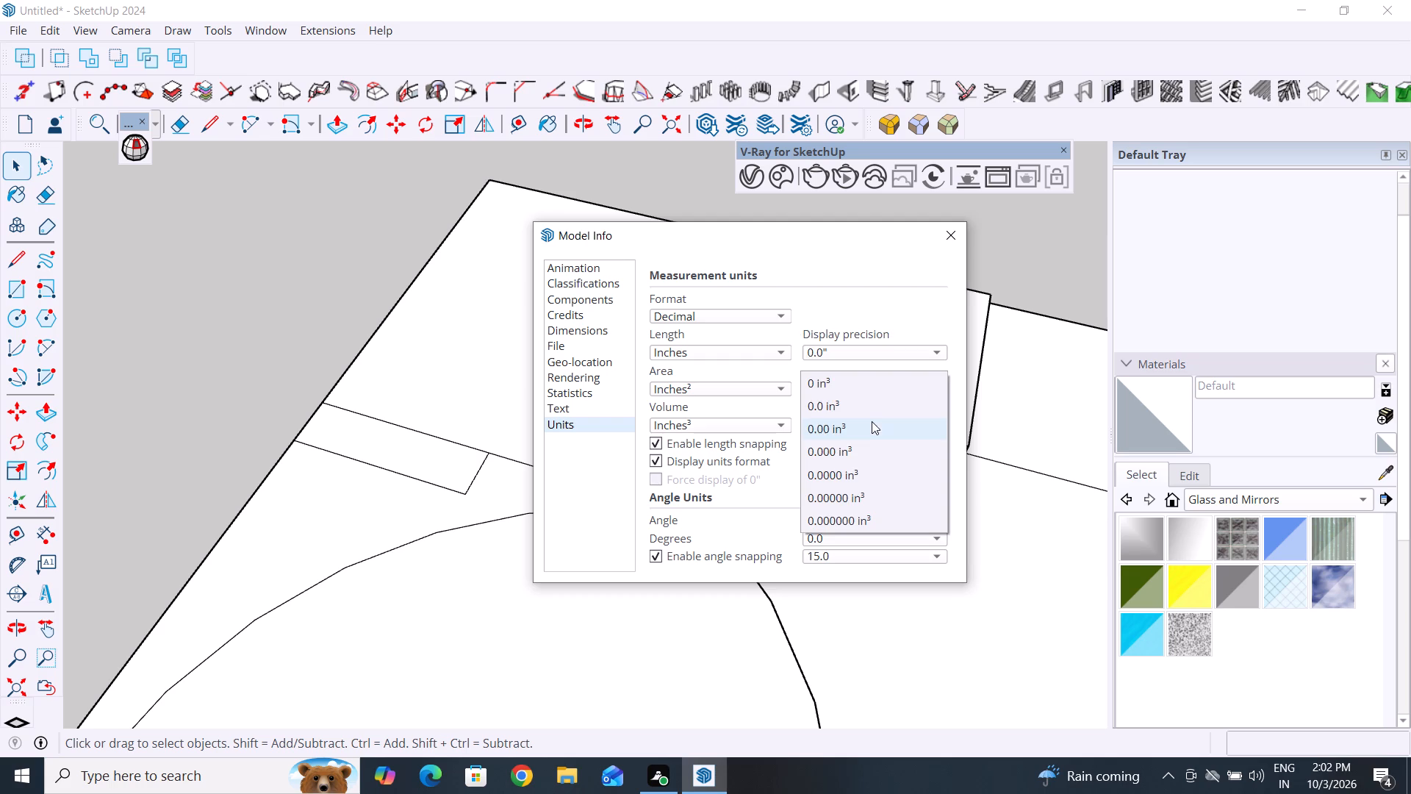
pyautogui.click(871, 413)
pyautogui.click(955, 240)
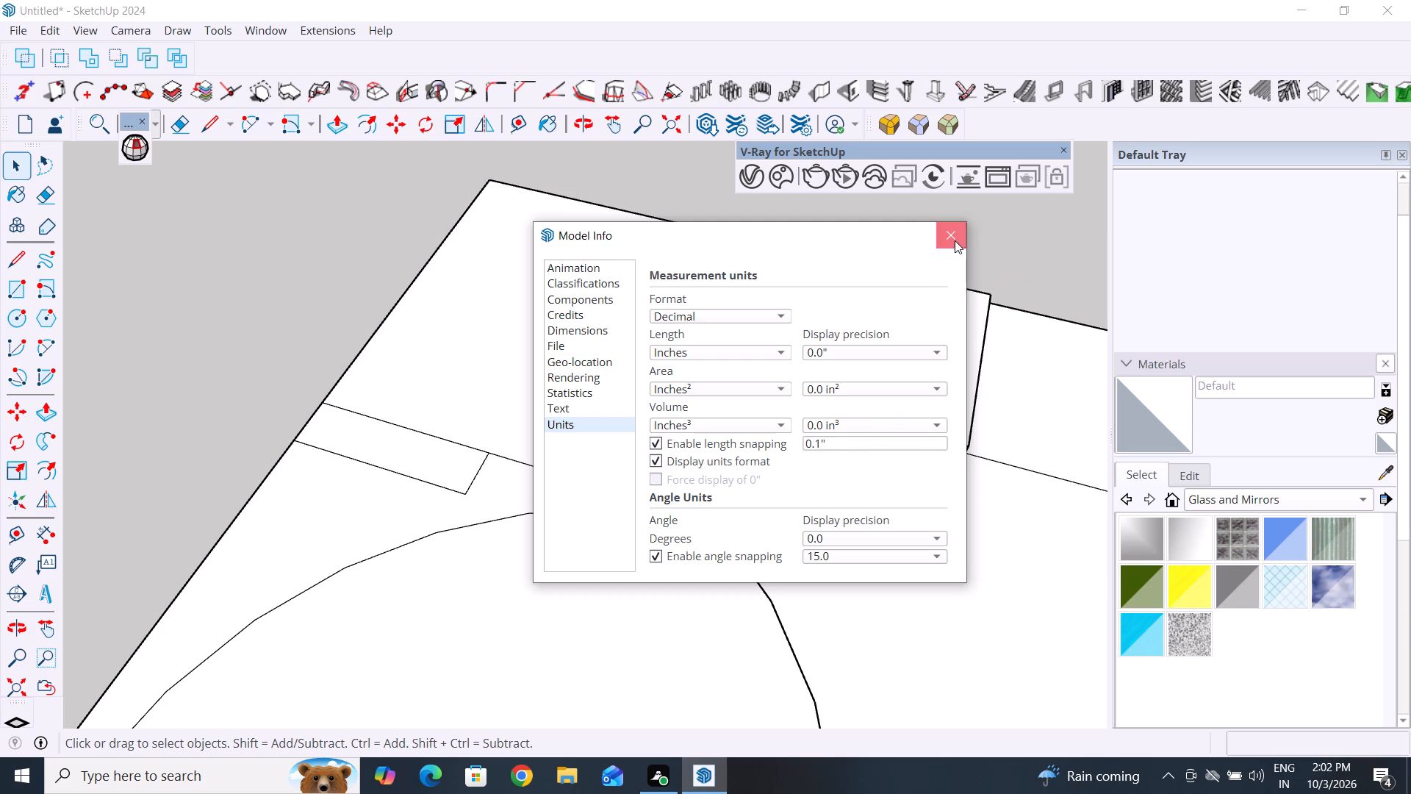
# Measure the width of the narrow strip where it meets the floor slab's side edge, without placing a dimension.
pyautogui.click(47, 537)
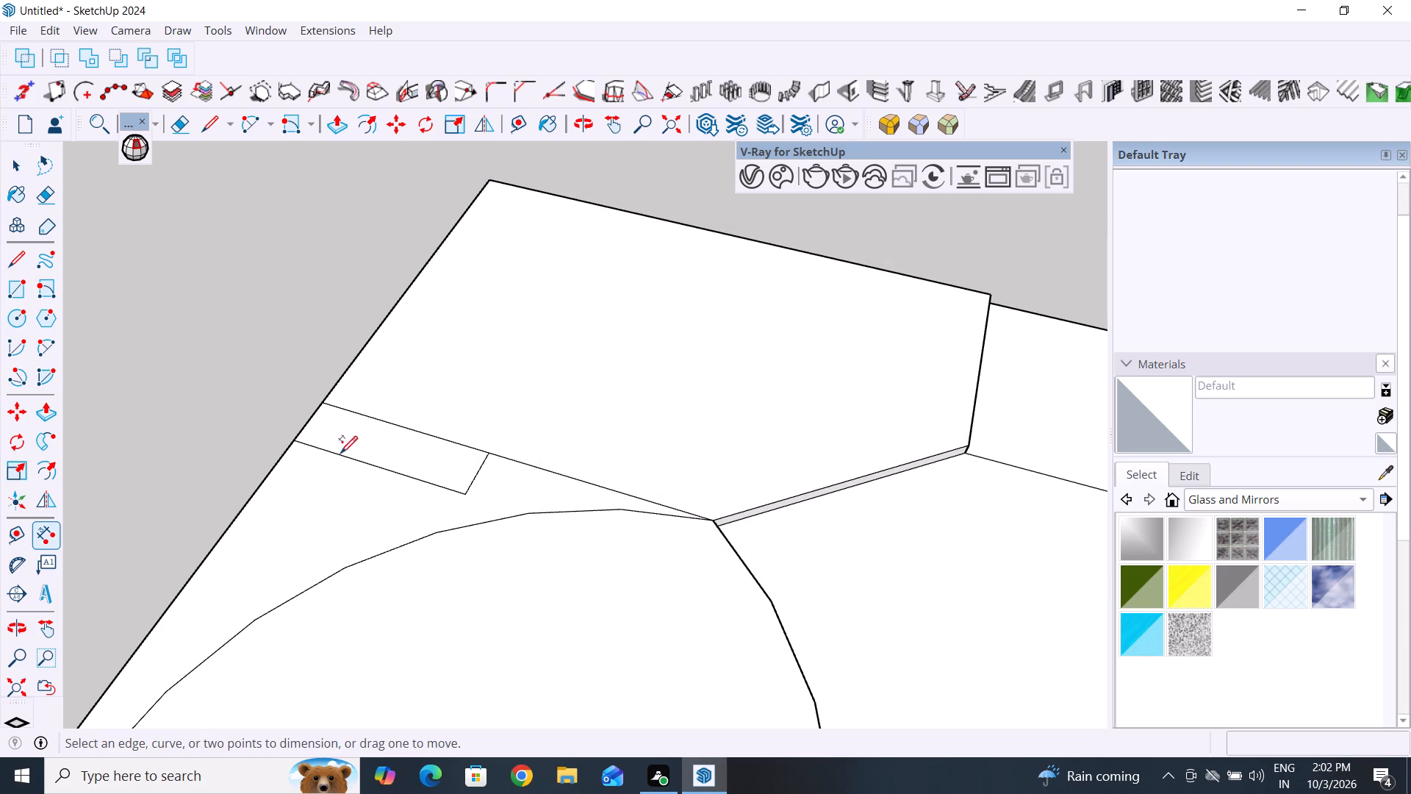
pyautogui.click(289, 443)
pyautogui.click(324, 399)
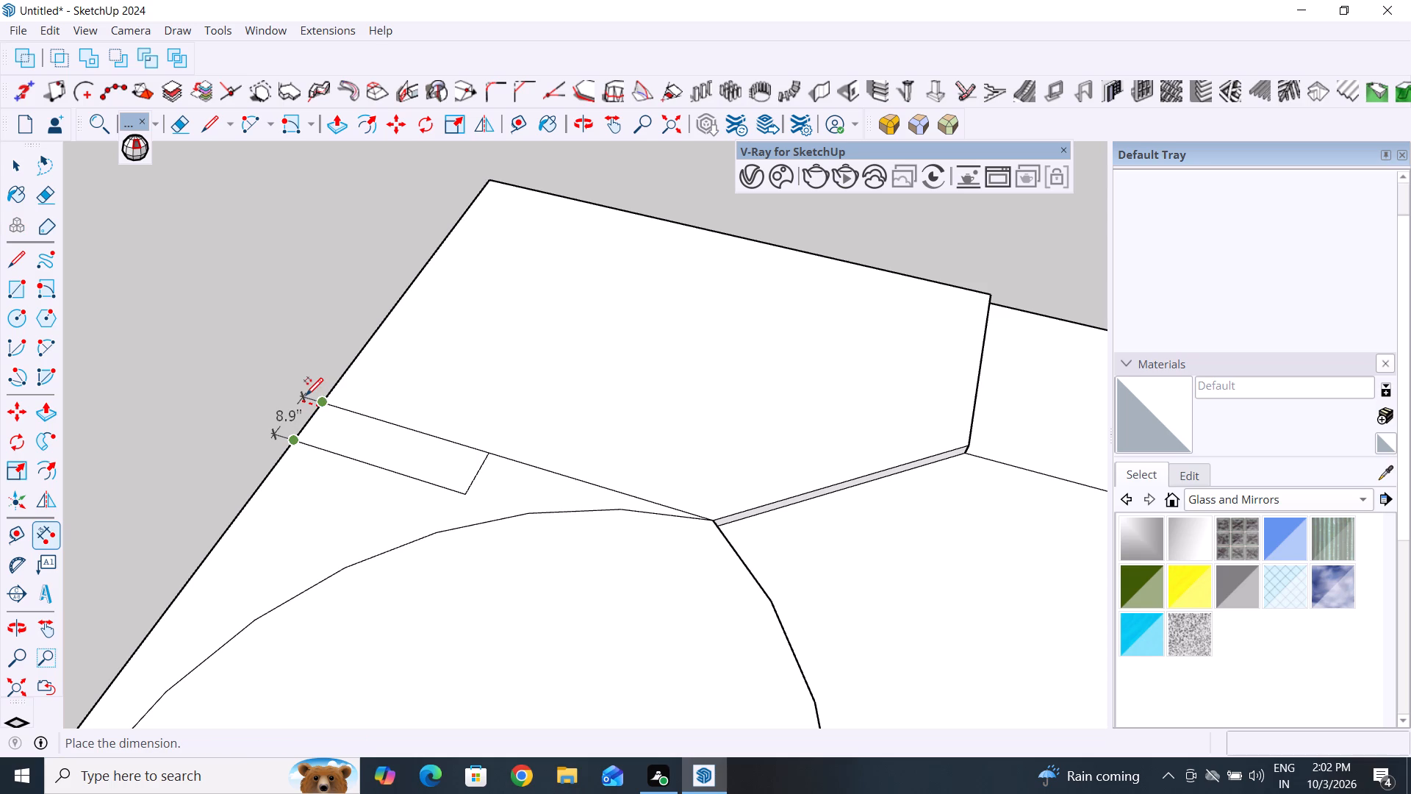
pyautogui.press('Escape')
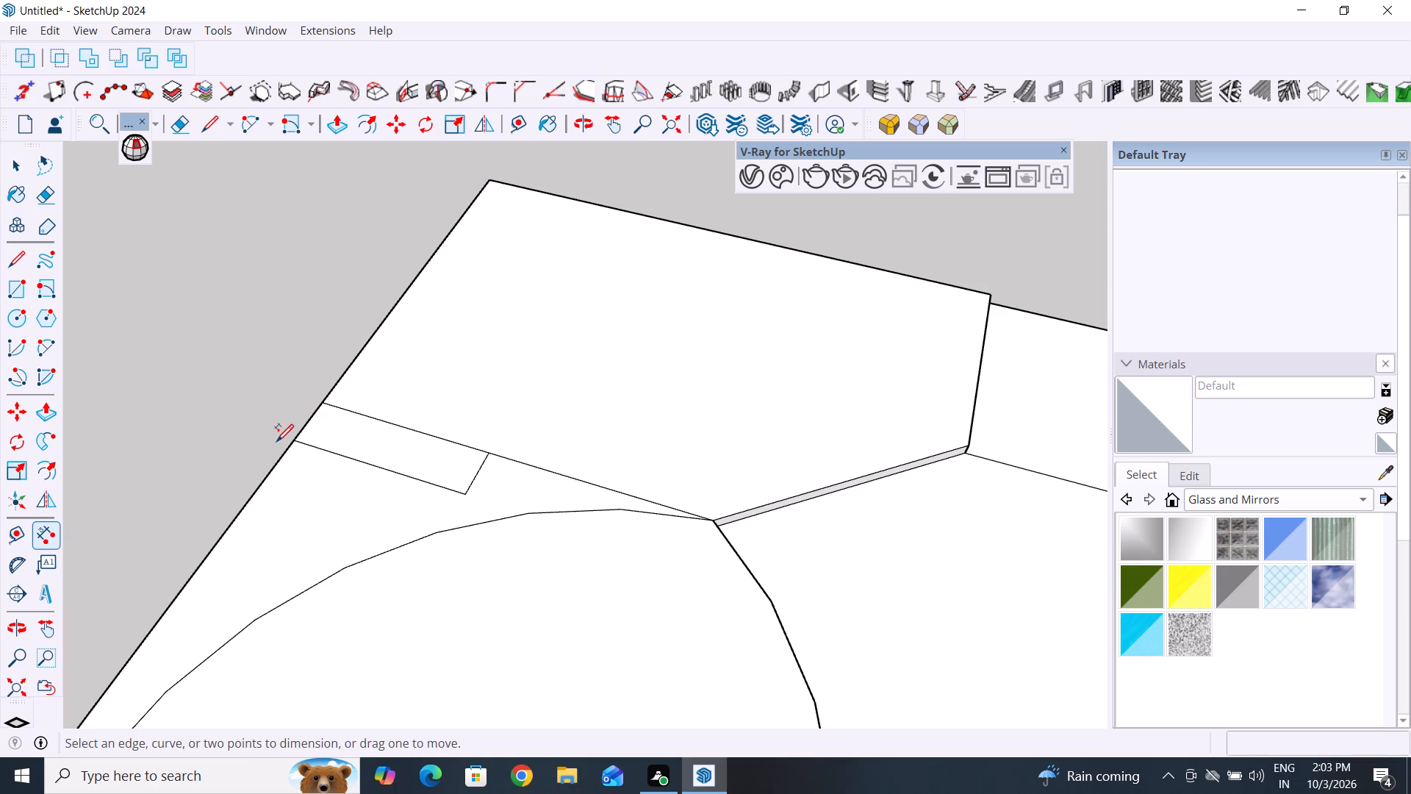
# Examine the floor slab's narrow strip and the raised curved and angled zones from several sides.
pyautogui.scroll(-2, 309, 572)
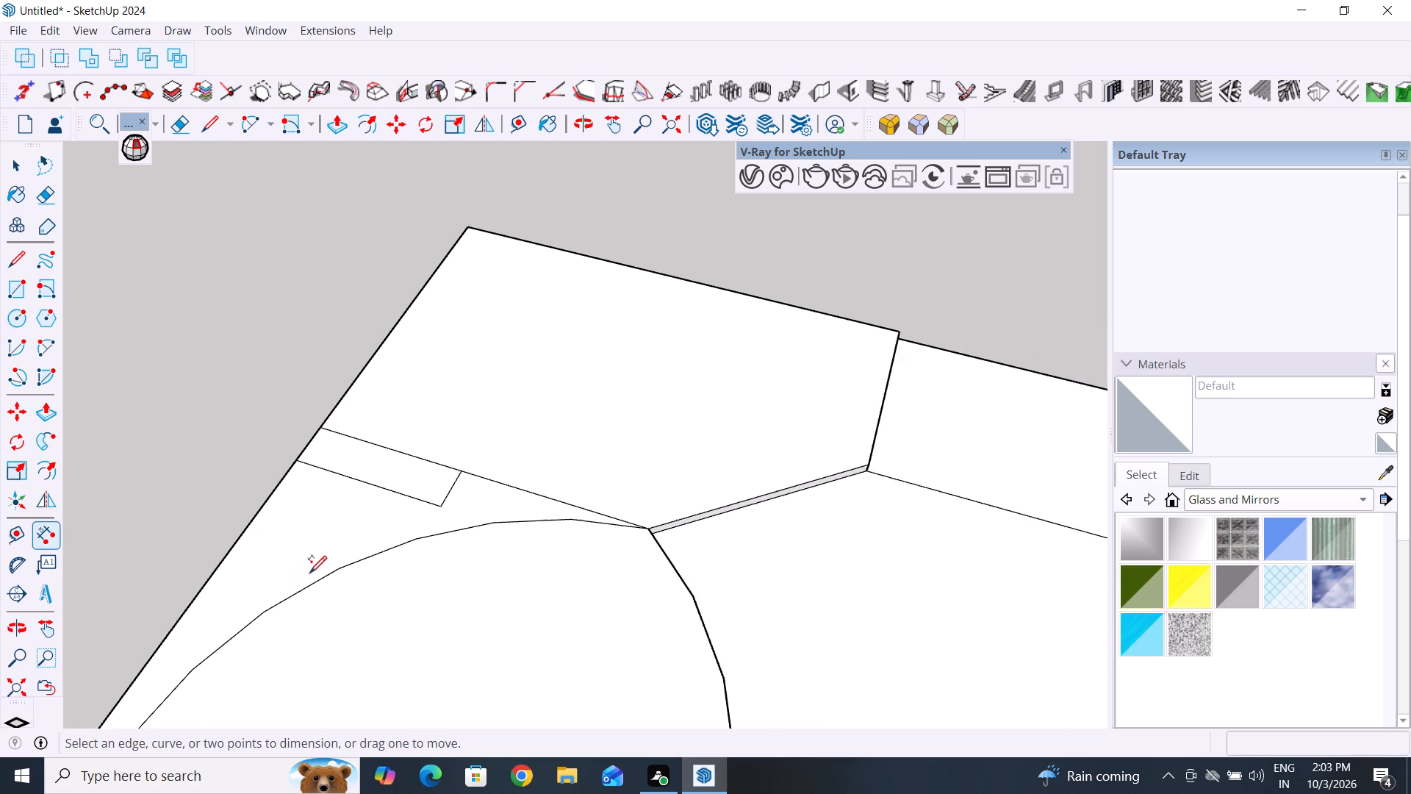
pyautogui.scroll(-3, 309, 572)
pyautogui.click(12, 172)
pyautogui.scroll(-3, 223, 488)
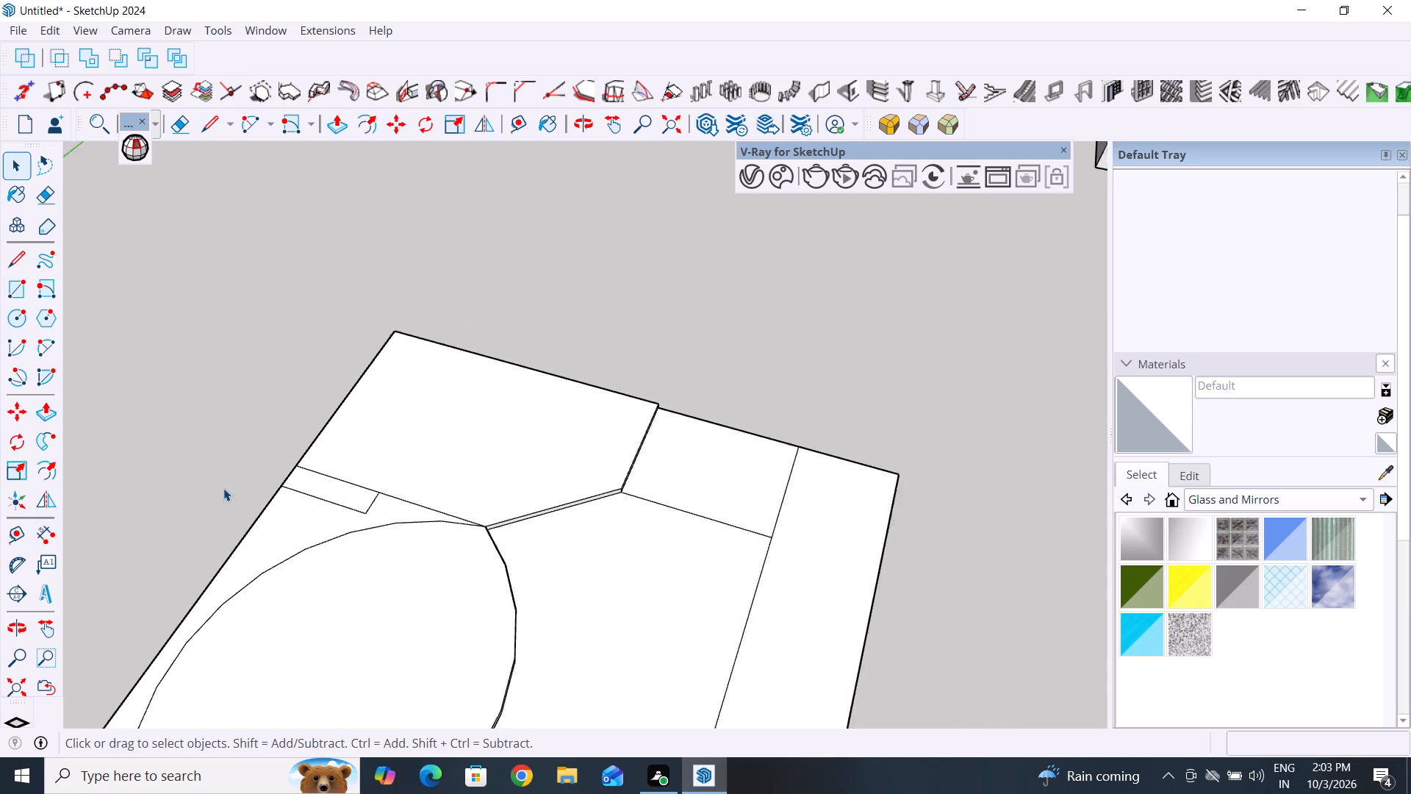
pyautogui.scroll(-1, 223, 488)
pyautogui.moveTo(231, 490); pyautogui.dragTo(518, 426, button='middle')
pyautogui.scroll(1, 367, 556)
pyautogui.scroll(-4, 400, 495)
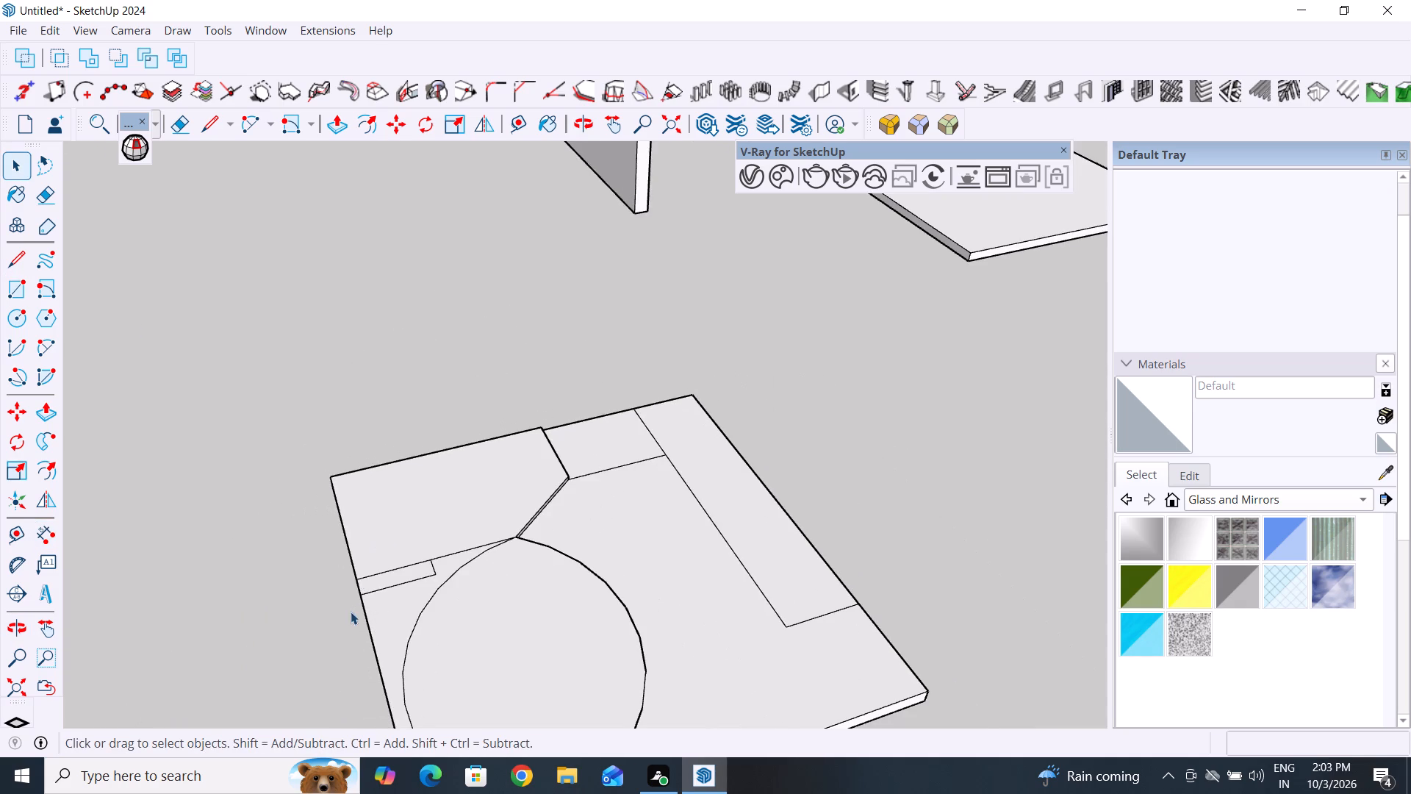
pyautogui.scroll(7, 401, 573)
pyautogui.scroll(3, 520, 565)
pyautogui.moveTo(458, 651); pyautogui.dragTo(0, 790, button='middle')
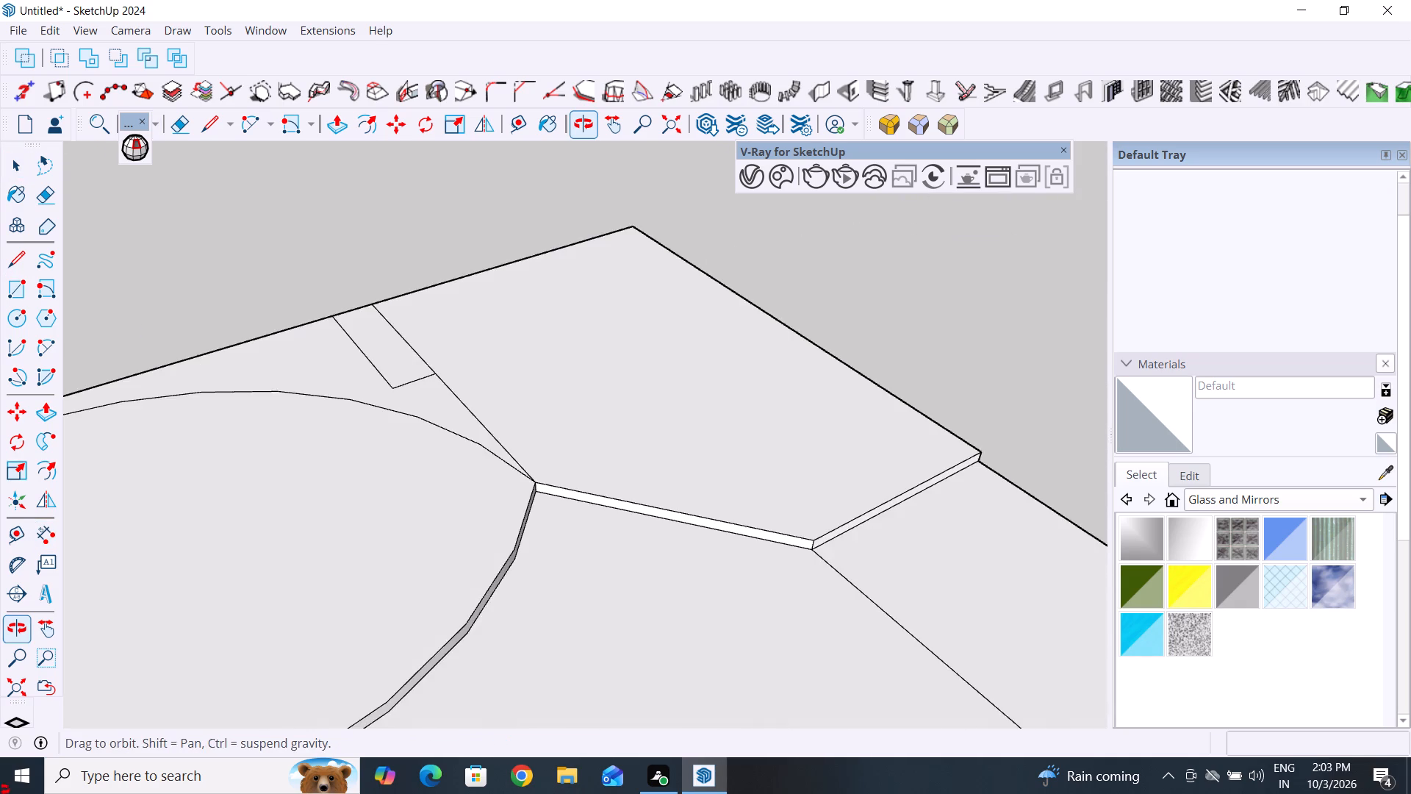
pyautogui.moveTo(0, 790); pyautogui.dragTo(0, 784, button='middle')
pyautogui.scroll(-8, 276, 693)
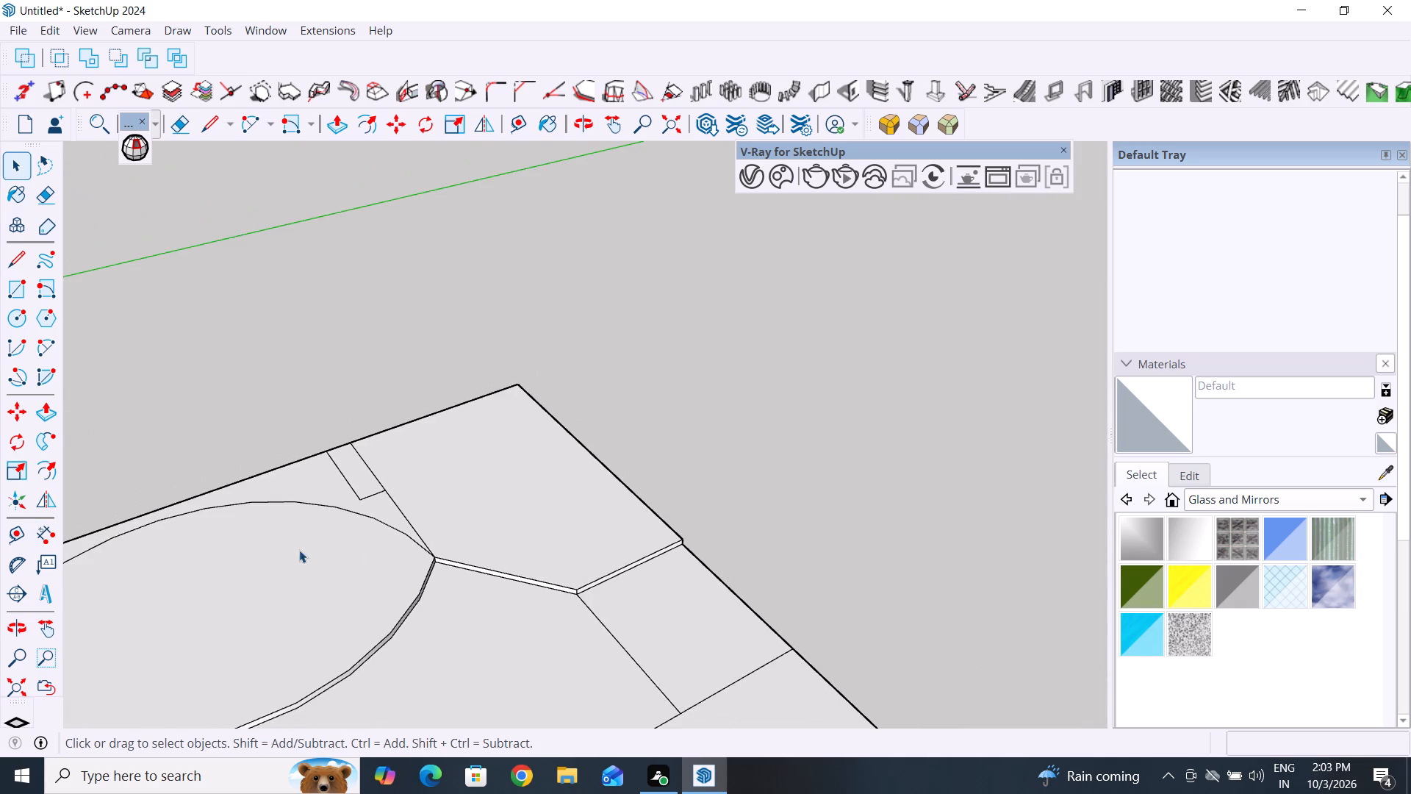
pyautogui.moveTo(299, 550); pyautogui.dragTo(594, 456, button='middle')
pyautogui.scroll(-6, 619, 387)
pyautogui.moveTo(467, 551); pyautogui.dragTo(516, 574, button='middle')
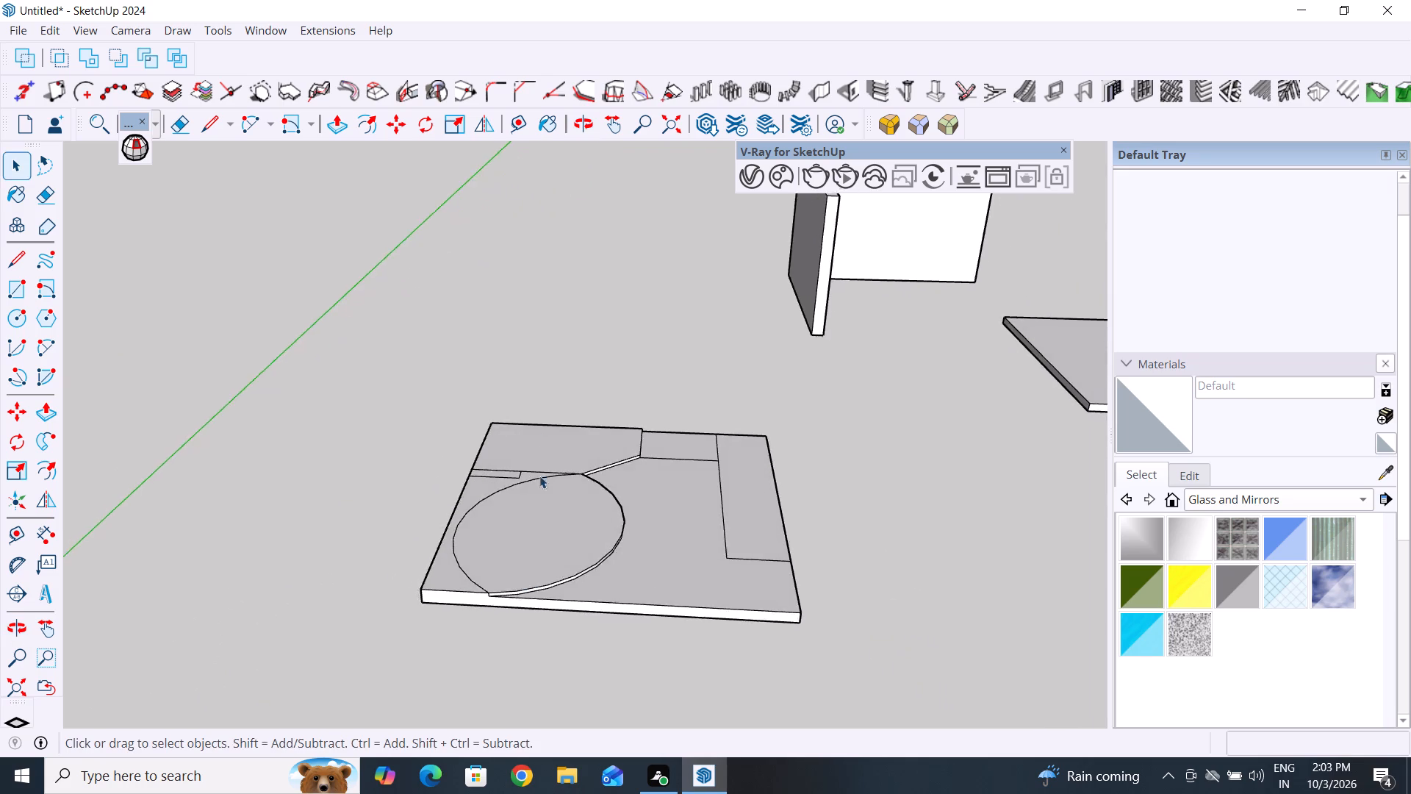
# Move the narrow strip's short end edge about 2.7" along the zone line toward the curve, lengthening the strip.
pyautogui.scroll(13, 535, 431)
pyautogui.moveTo(539, 509); pyautogui.dragTo(533, 559, button='middle')
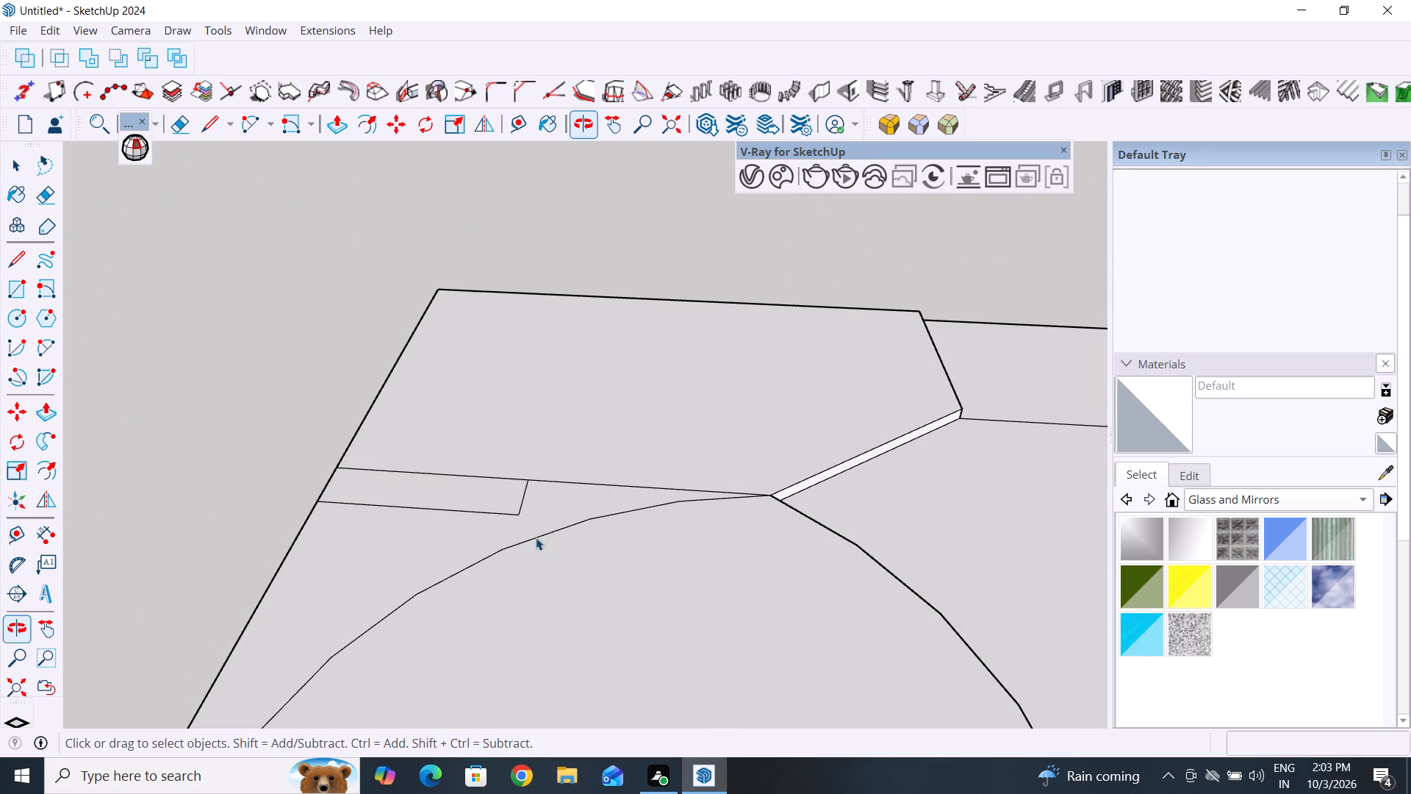
pyautogui.click(523, 498)
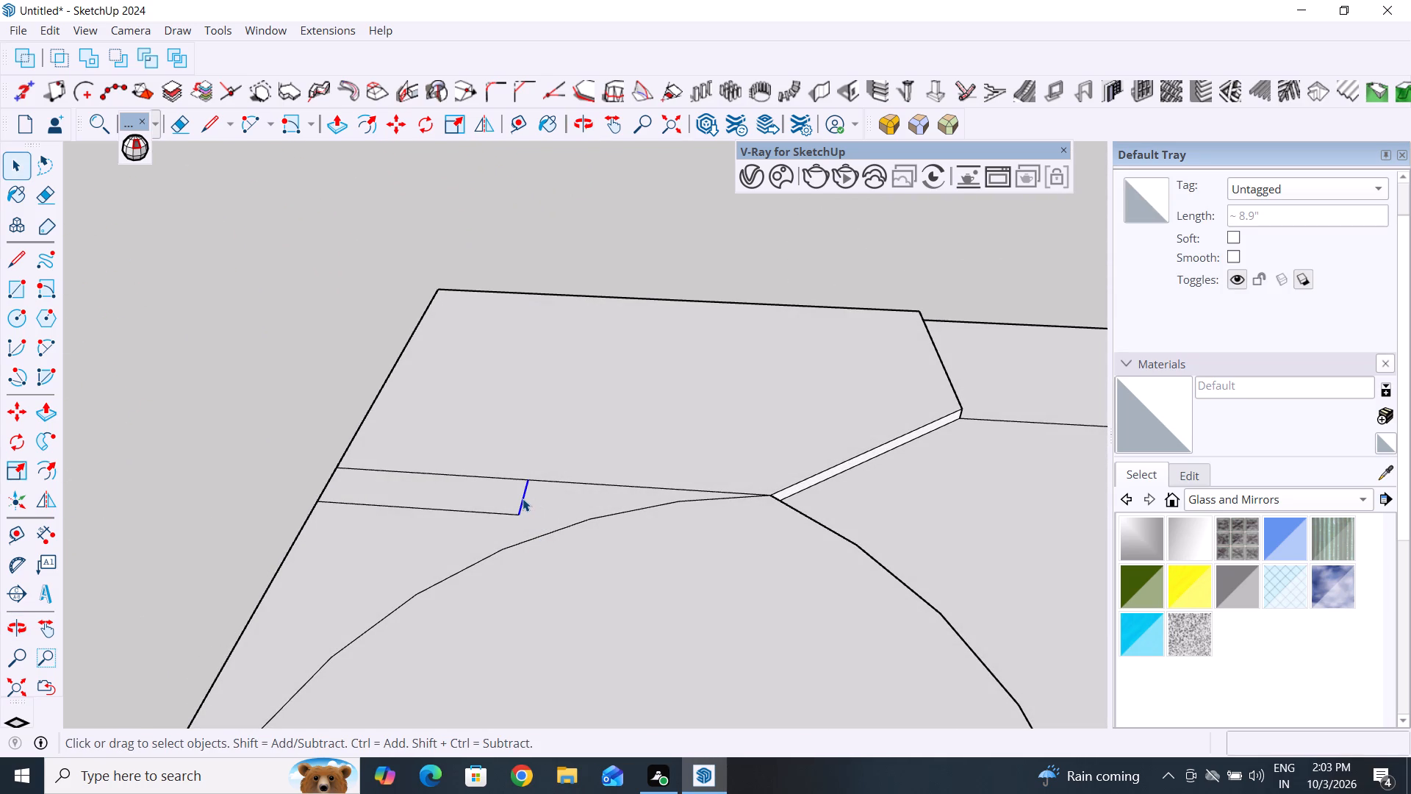
pyautogui.press('m')
pyautogui.click(532, 476)
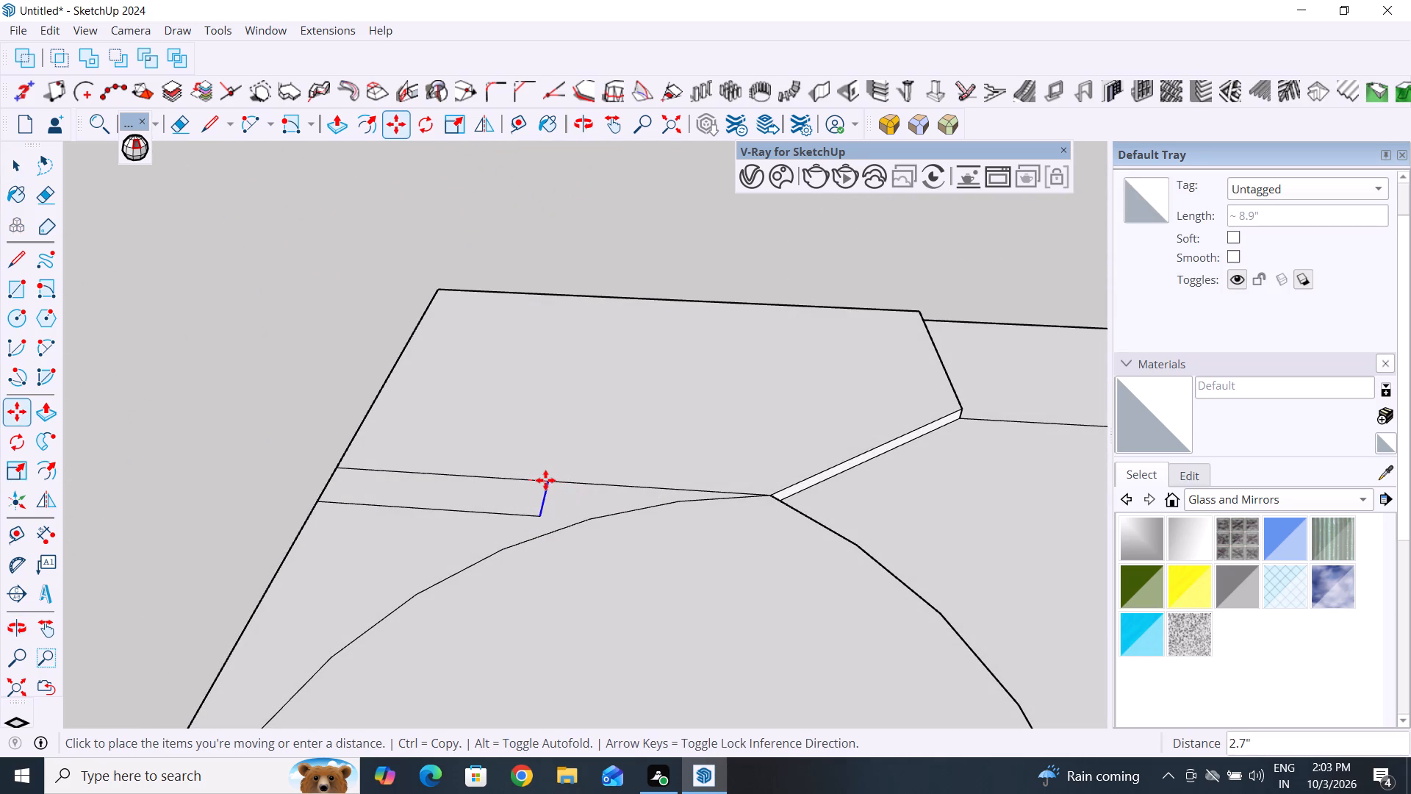
pyautogui.click(545, 480)
pyautogui.click(25, 172)
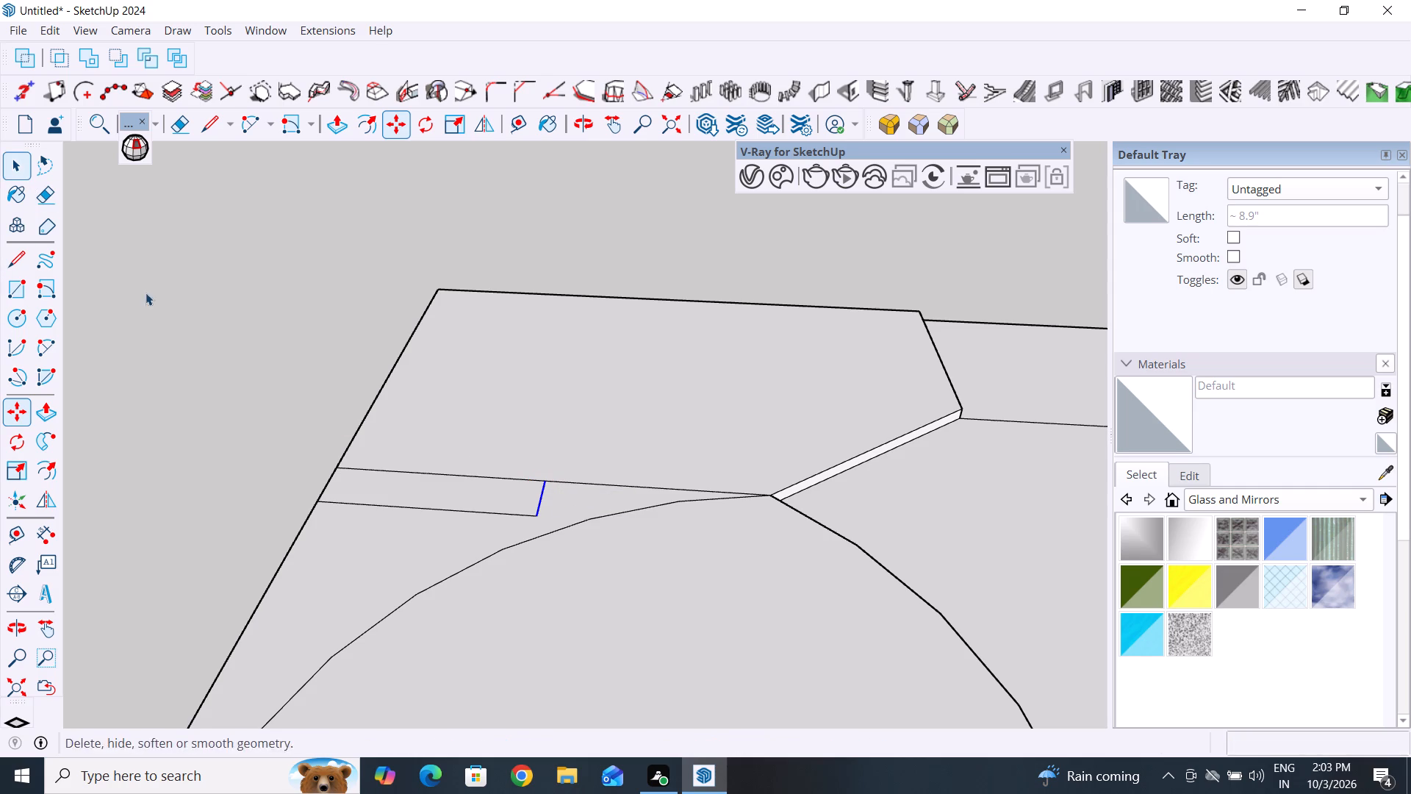
pyautogui.moveTo(272, 421); pyautogui.dragTo(534, 502, button='middle')
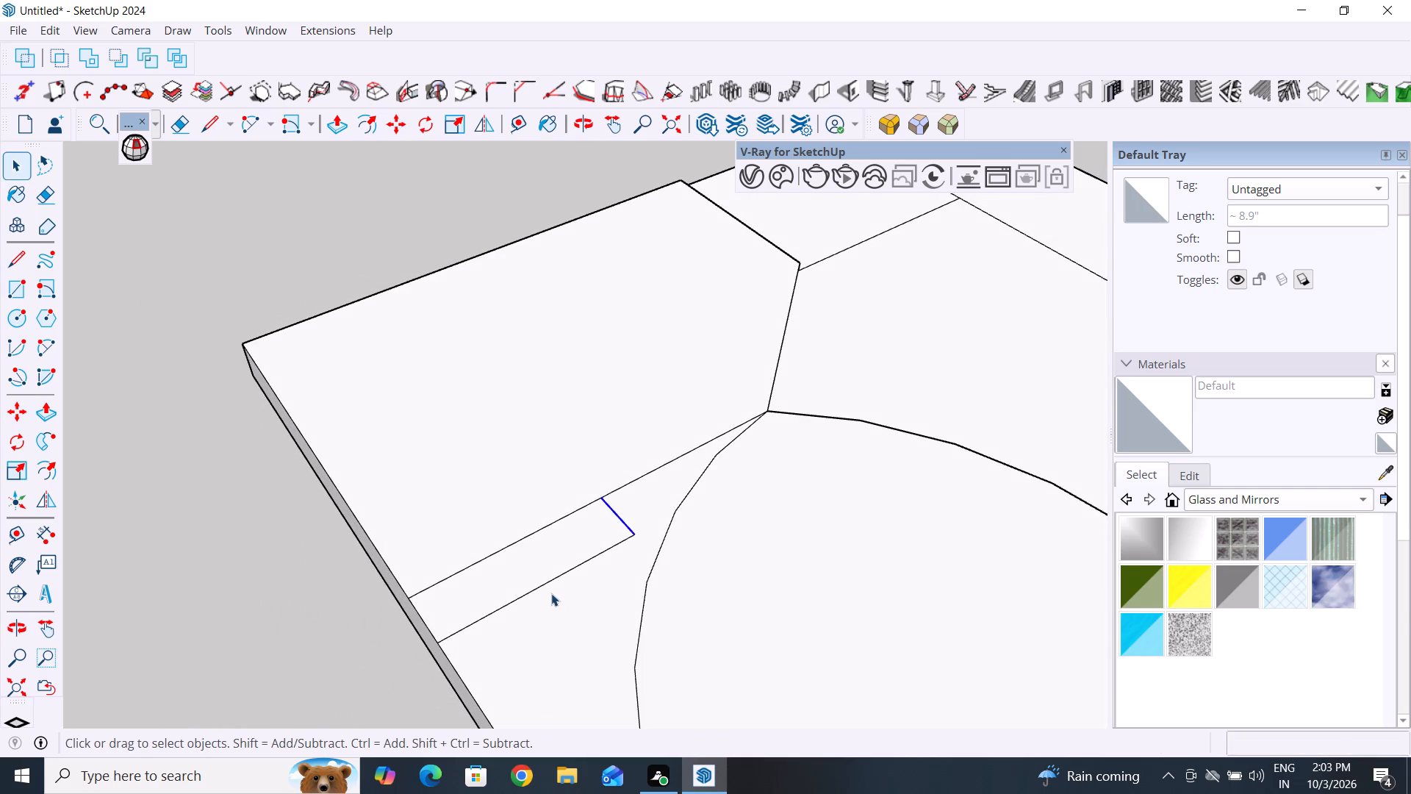
pyautogui.click(87, 545)
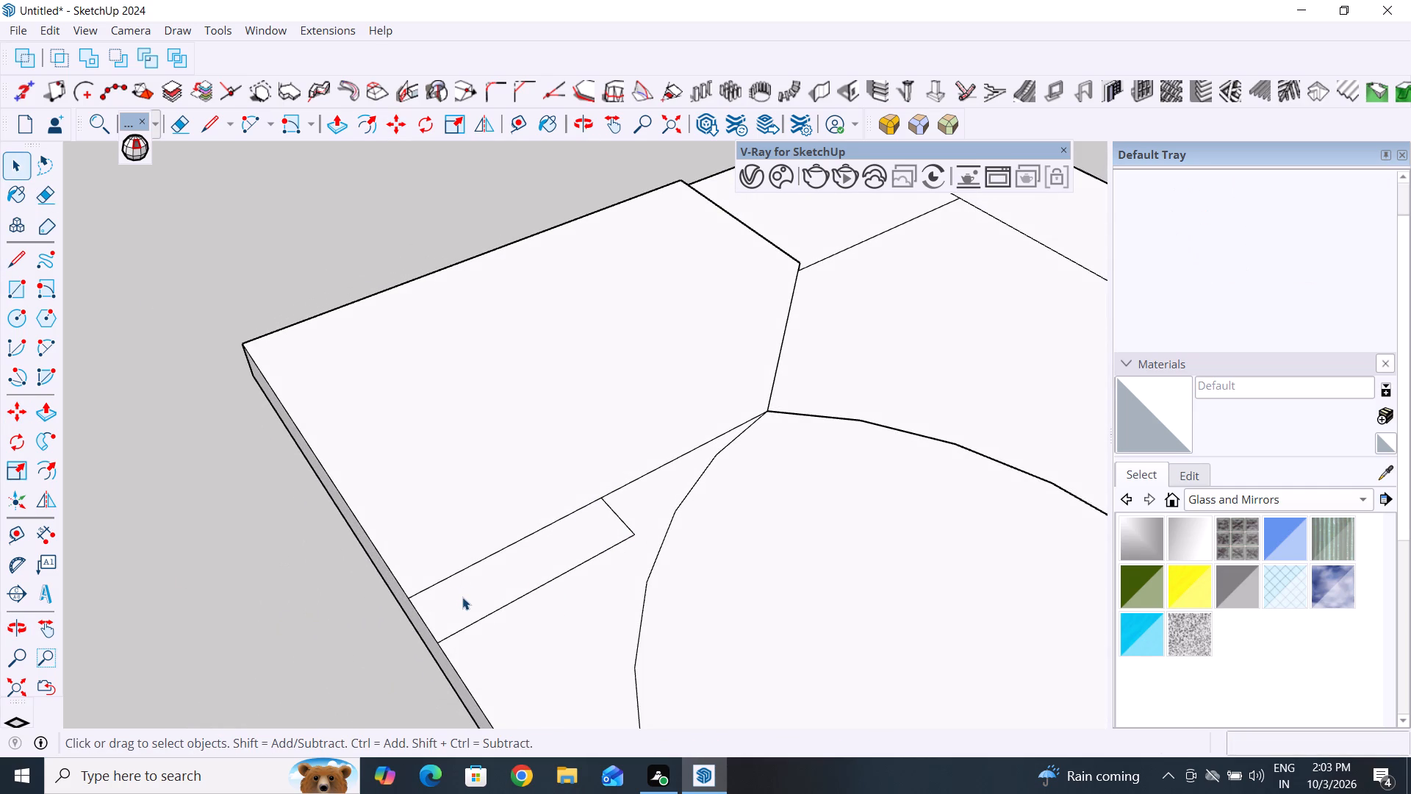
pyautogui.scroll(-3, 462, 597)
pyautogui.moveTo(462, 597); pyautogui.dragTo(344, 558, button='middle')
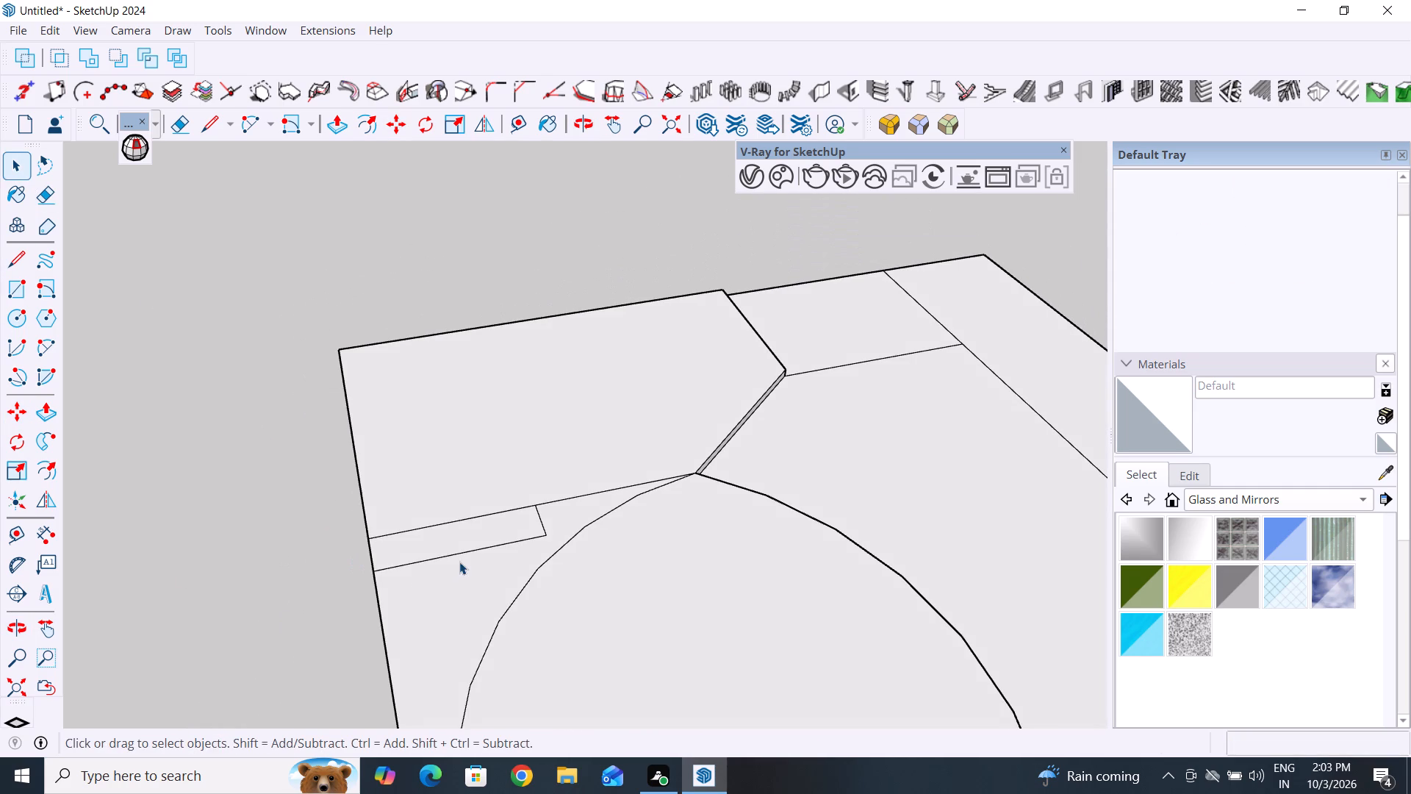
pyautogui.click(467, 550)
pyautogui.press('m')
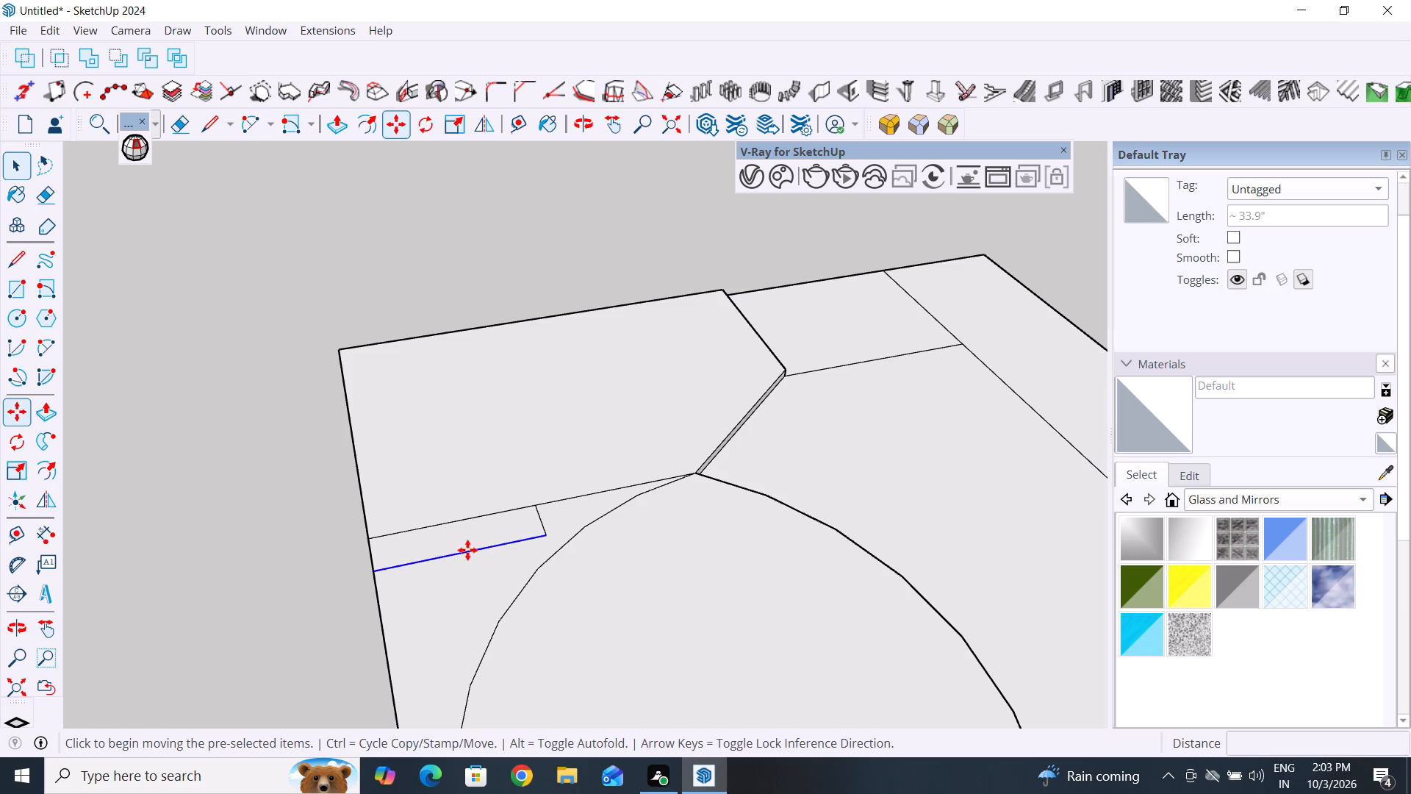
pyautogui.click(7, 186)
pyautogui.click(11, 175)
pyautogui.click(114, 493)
# Offset the narrow strip's outline inward by about 0.8" to form a thin border around it.
pyautogui.scroll(-1, 377, 550)
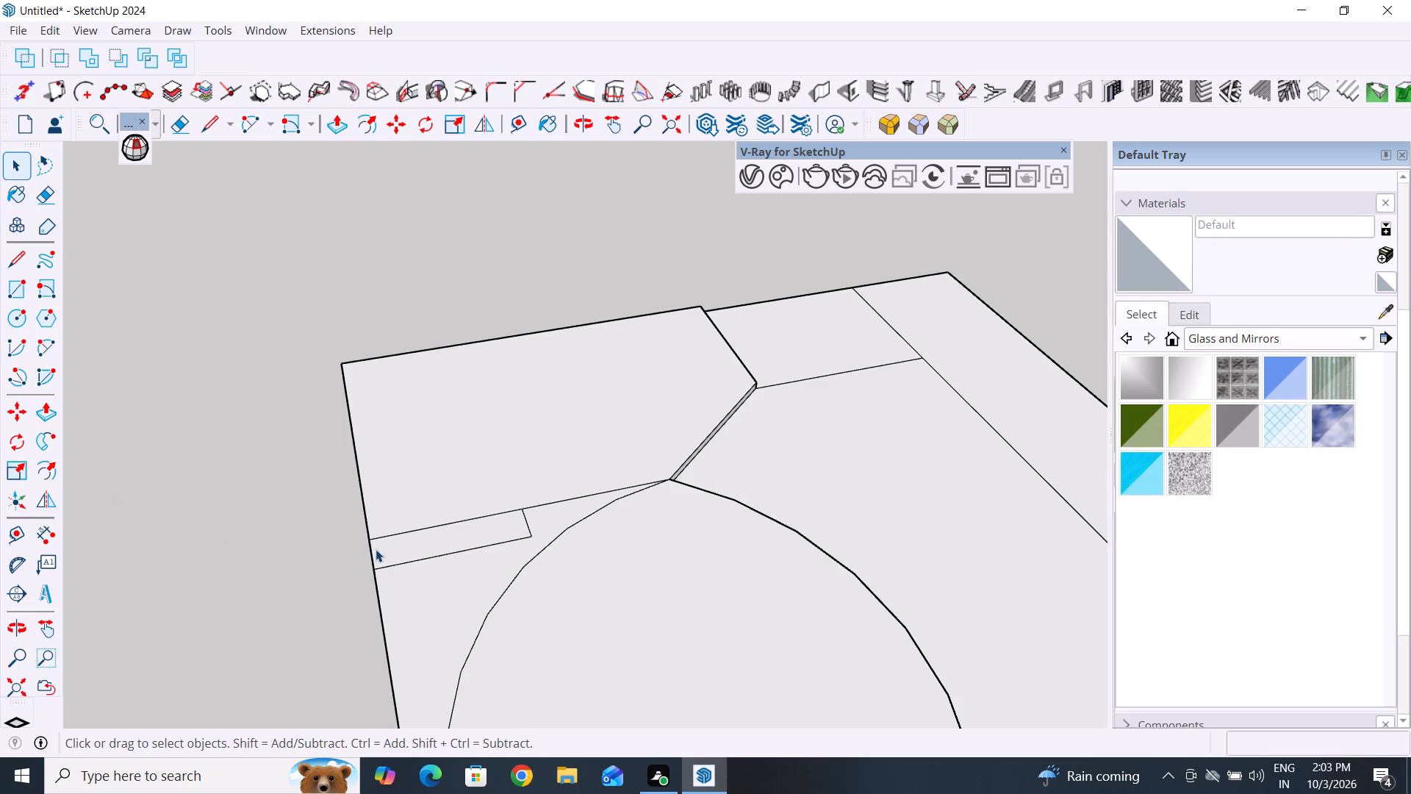
pyautogui.click(376, 549)
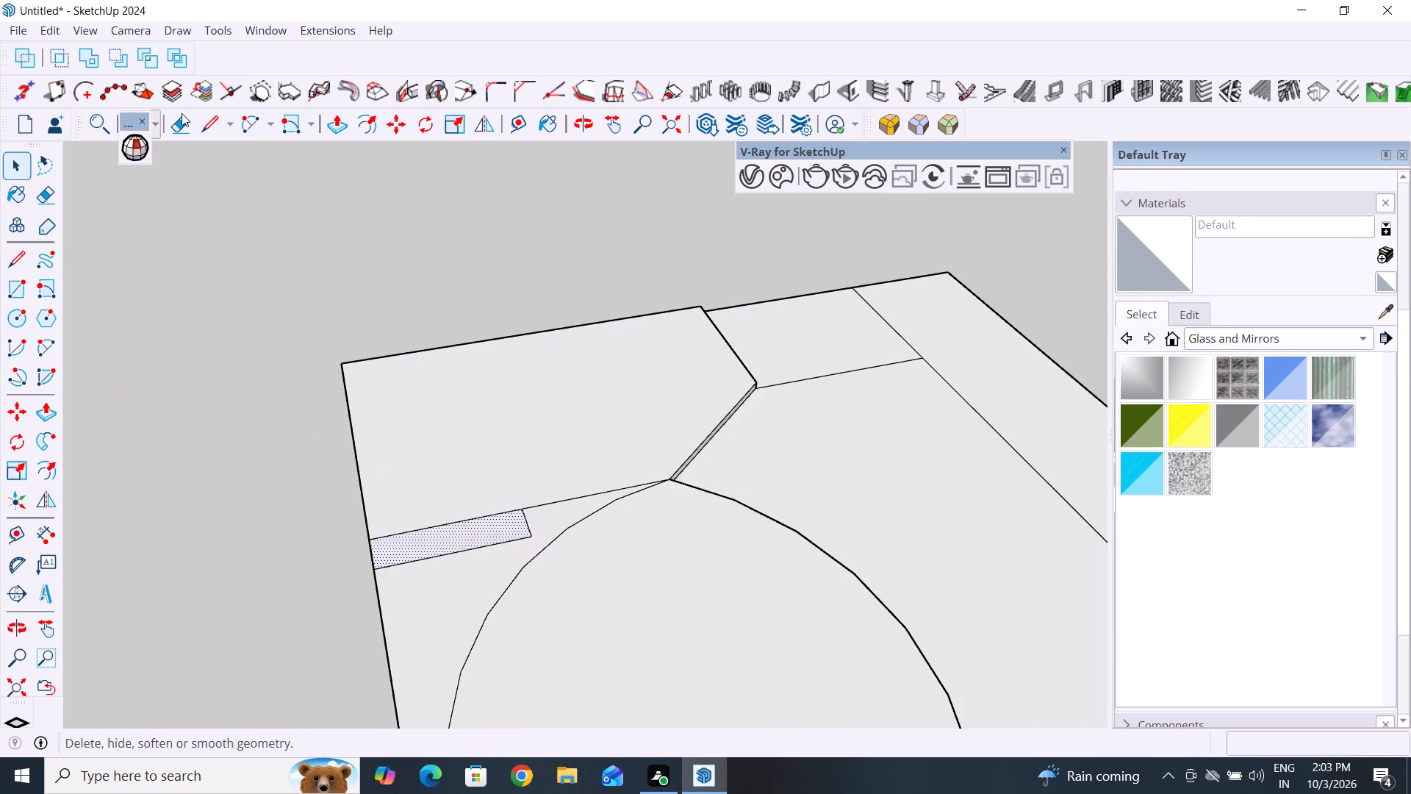
pyautogui.click(369, 114)
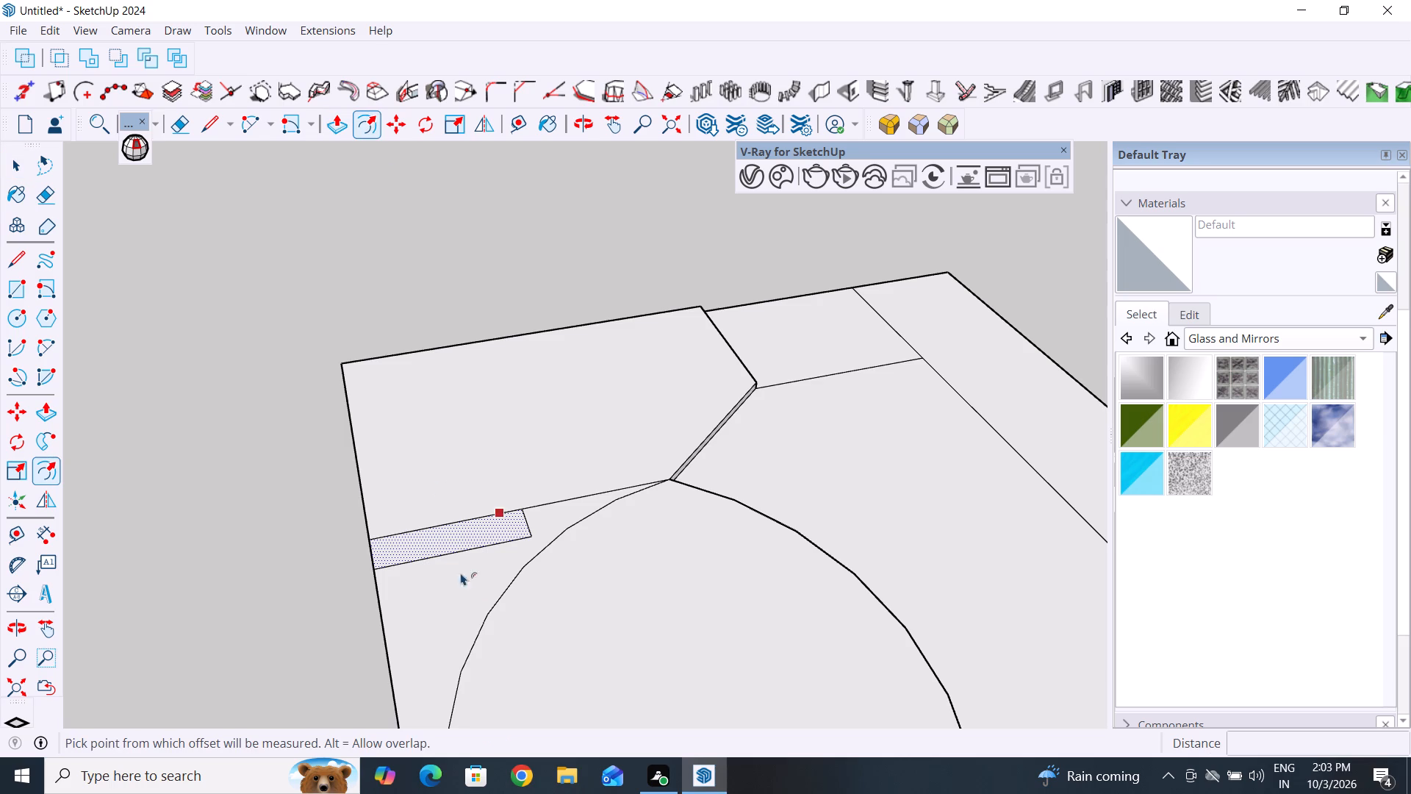
pyautogui.scroll(9, 471, 590)
pyautogui.click(443, 454)
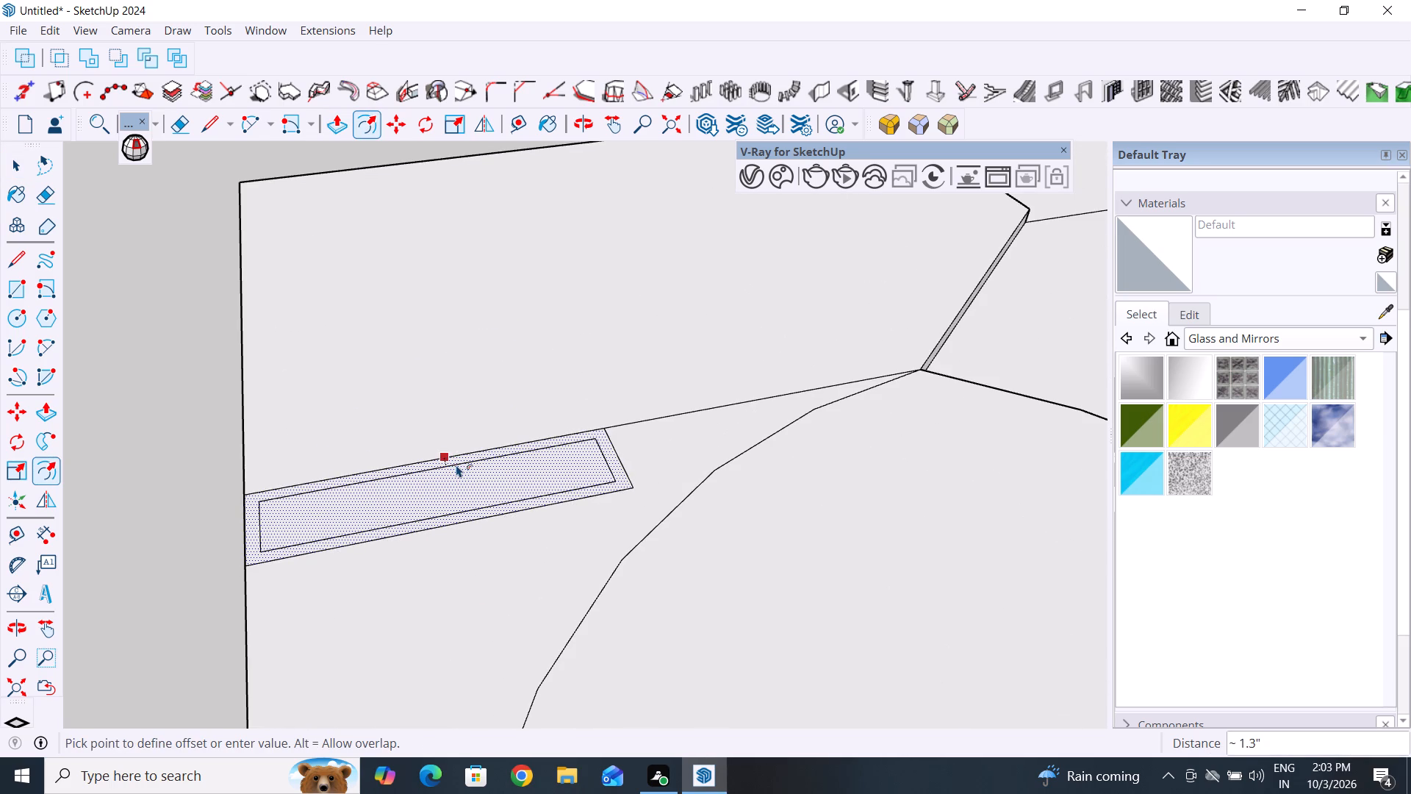
pyautogui.click(456, 462)
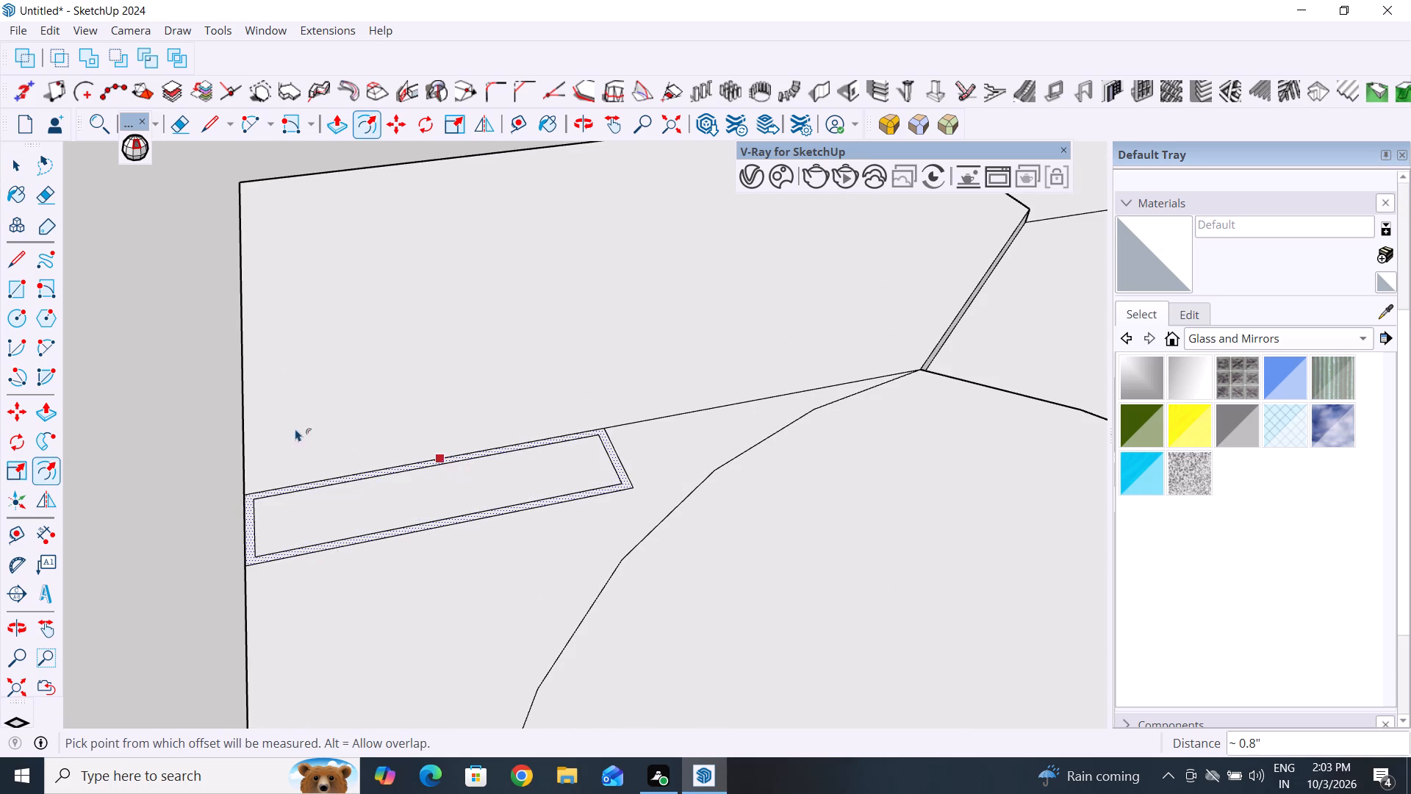
# Examine the whole floor slab, including the bordered strip and the curved and angled zones, from several viewpoints.
pyautogui.click(12, 160)
pyautogui.click(150, 444)
pyautogui.scroll(-6, 509, 554)
pyautogui.moveTo(603, 563); pyautogui.dragTo(434, 562, button='middle')
pyautogui.scroll(-4, 543, 587)
pyautogui.moveTo(597, 606); pyautogui.dragTo(664, 604, button='middle')
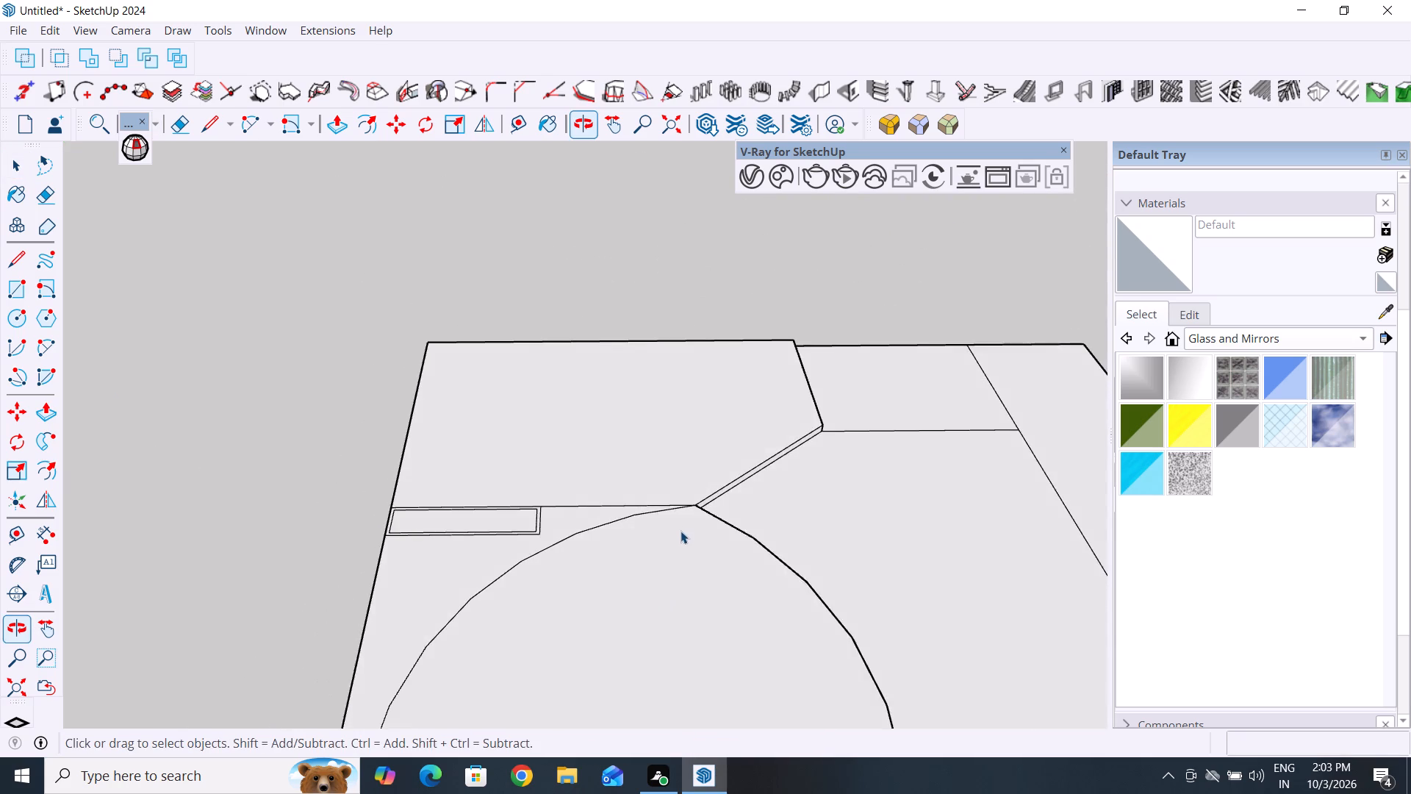
pyautogui.scroll(-4, 681, 529)
pyautogui.moveTo(681, 533); pyautogui.dragTo(675, 626, button='middle')
pyautogui.scroll(1, 629, 366)
pyautogui.scroll(-4, 629, 366)
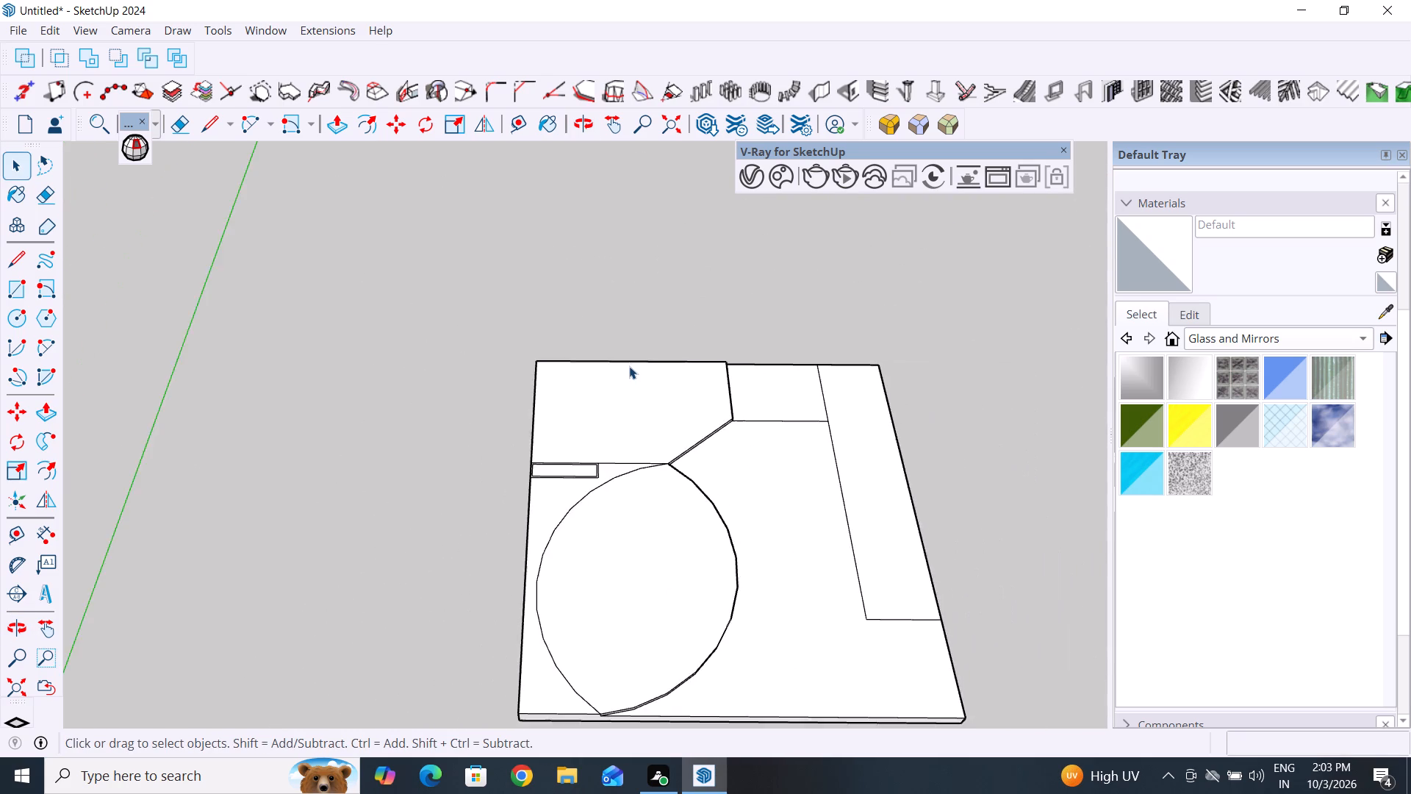
pyautogui.scroll(-6, 629, 366)
pyautogui.moveTo(642, 509); pyautogui.dragTo(395, 471, button='middle')
pyautogui.scroll(4, 672, 468)
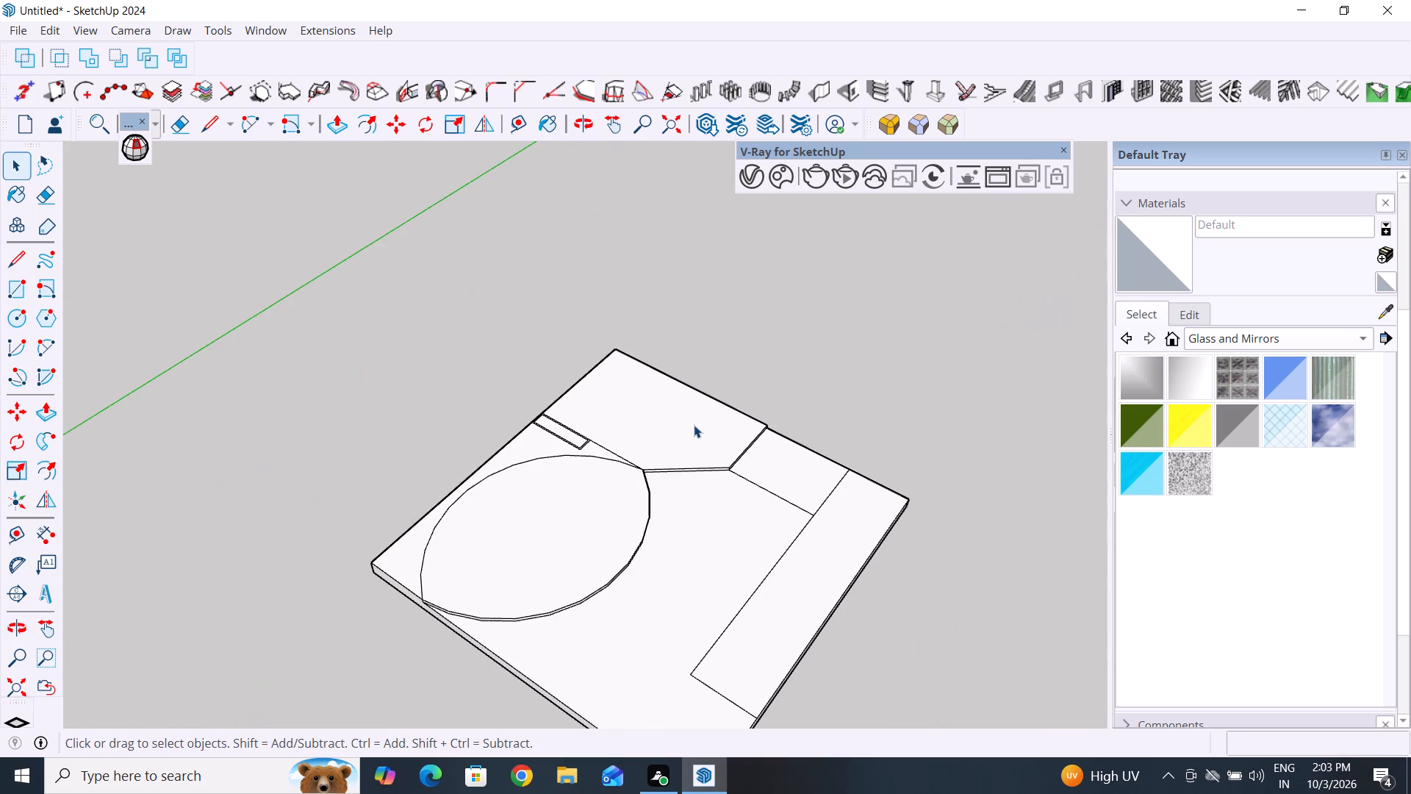
pyautogui.scroll(1, 706, 404)
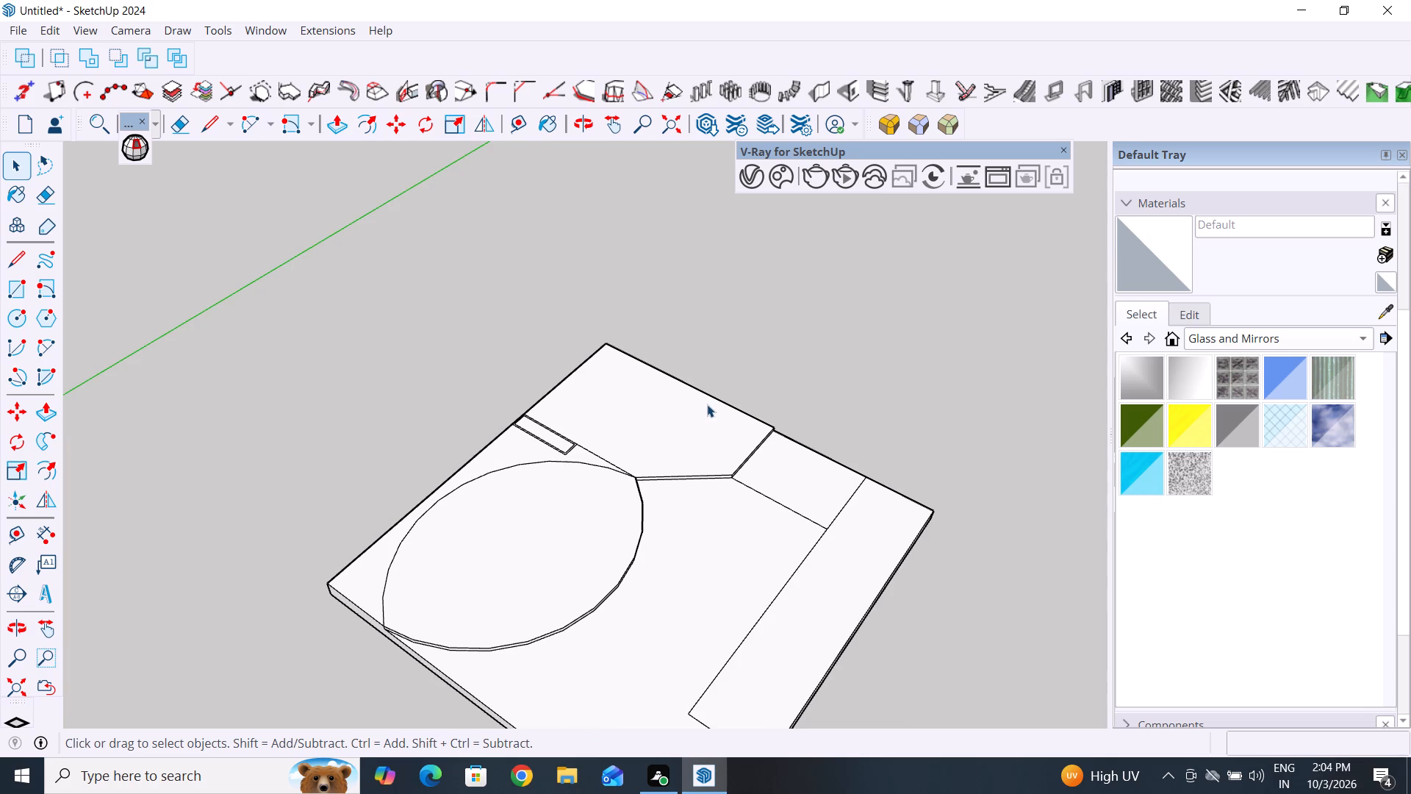
pyautogui.scroll(1, 750, 487)
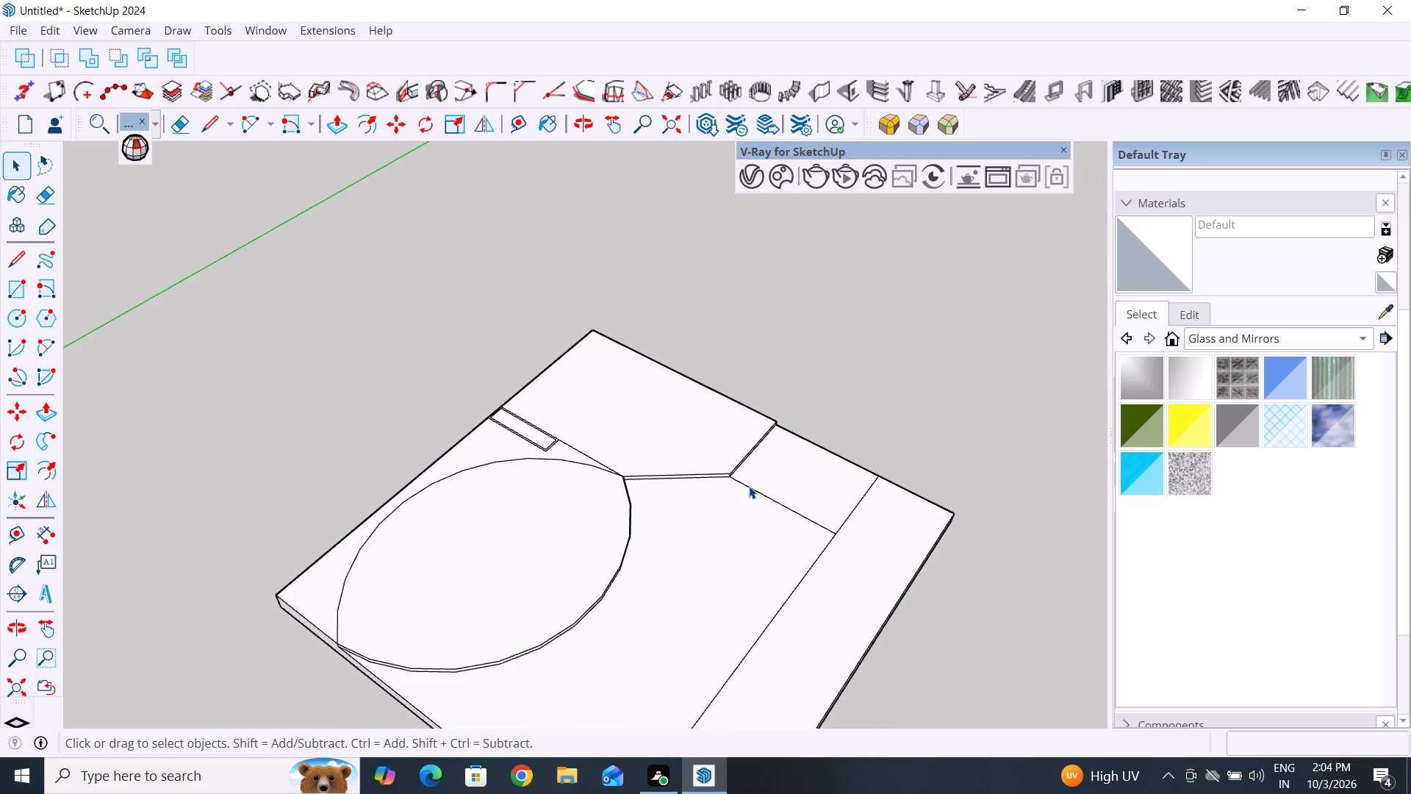
pyautogui.moveTo(855, 583); pyautogui.dragTo(892, 615, button='middle')
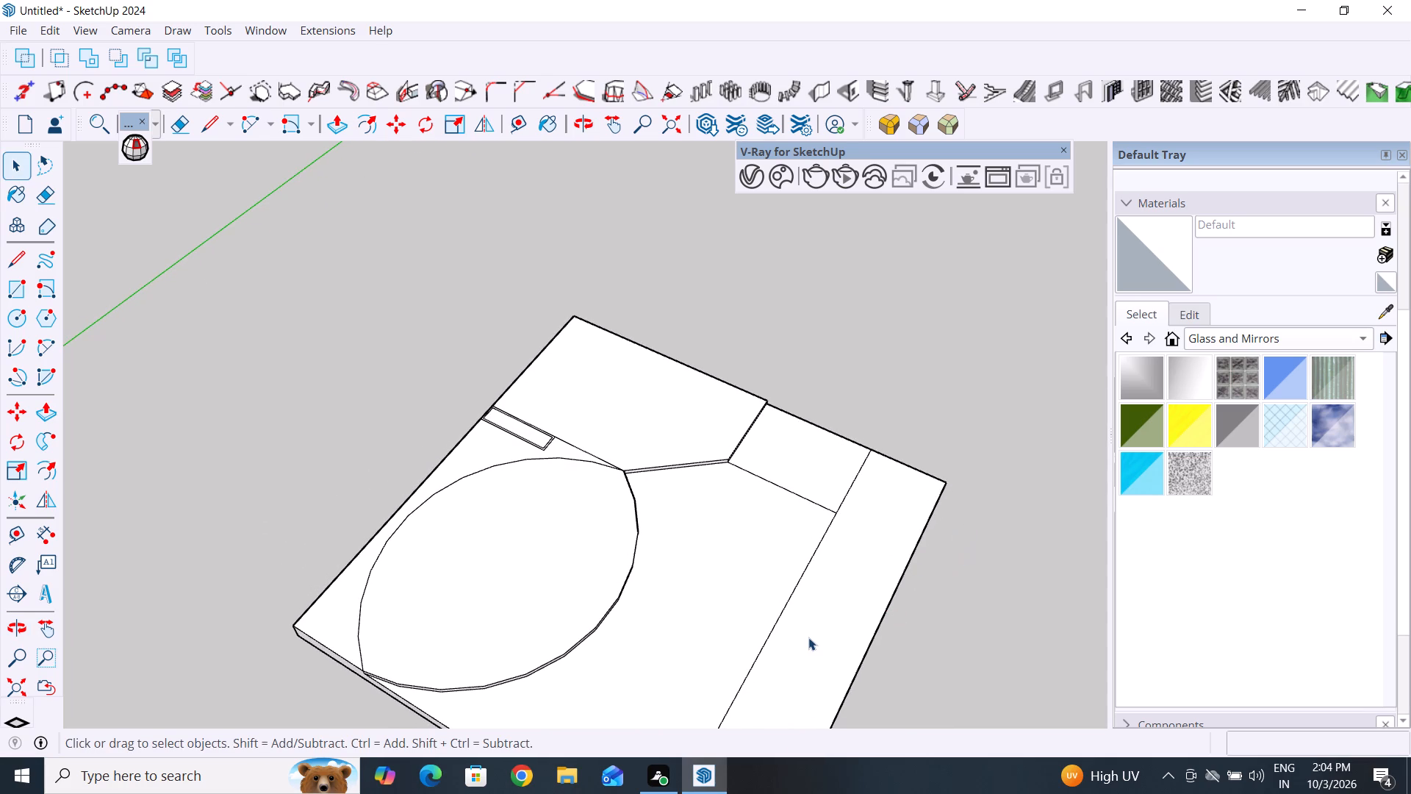
pyautogui.scroll(1, 575, 352)
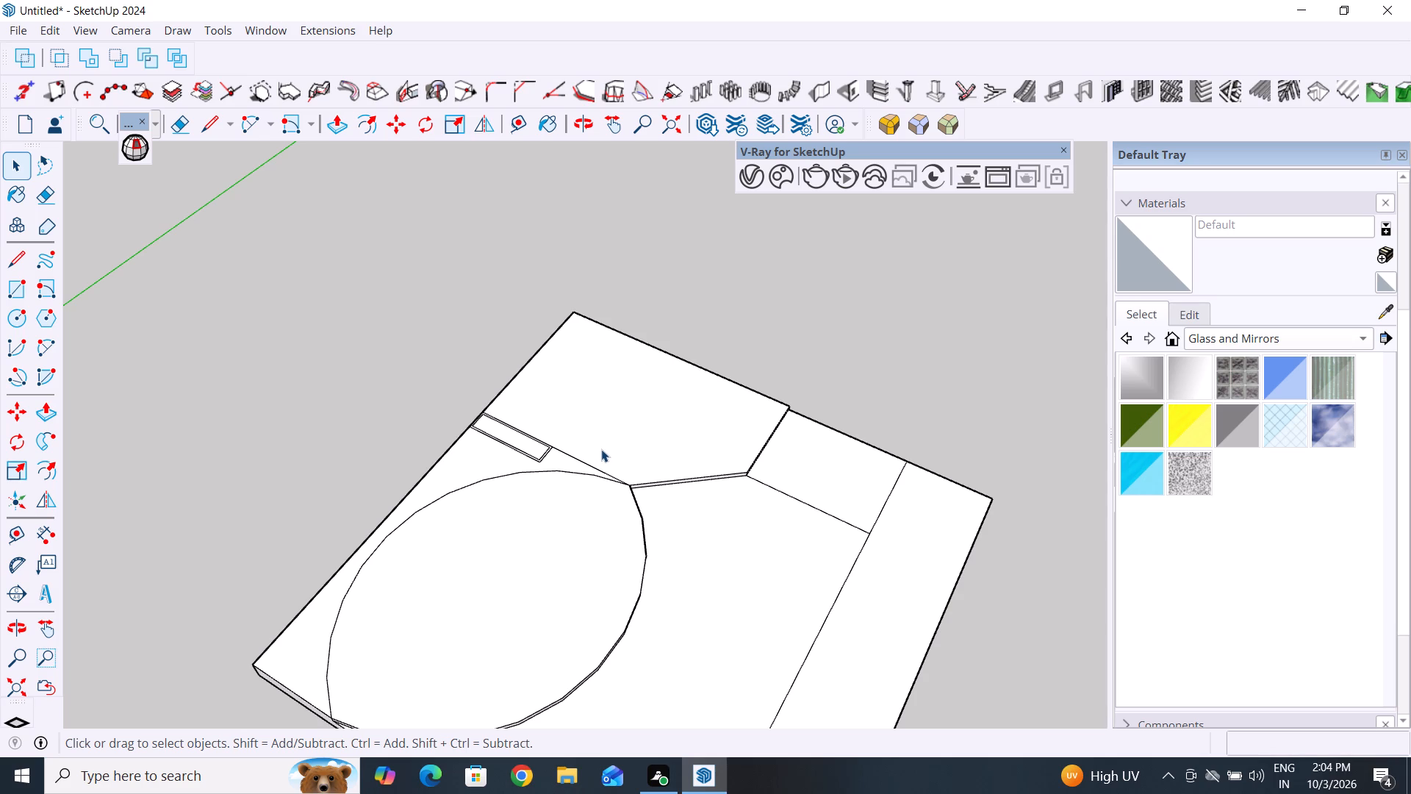
# Save the model as "big bathroom" in the Sketchup intership file folder in Documents.
pyautogui.hotkey('ctrl', 's')
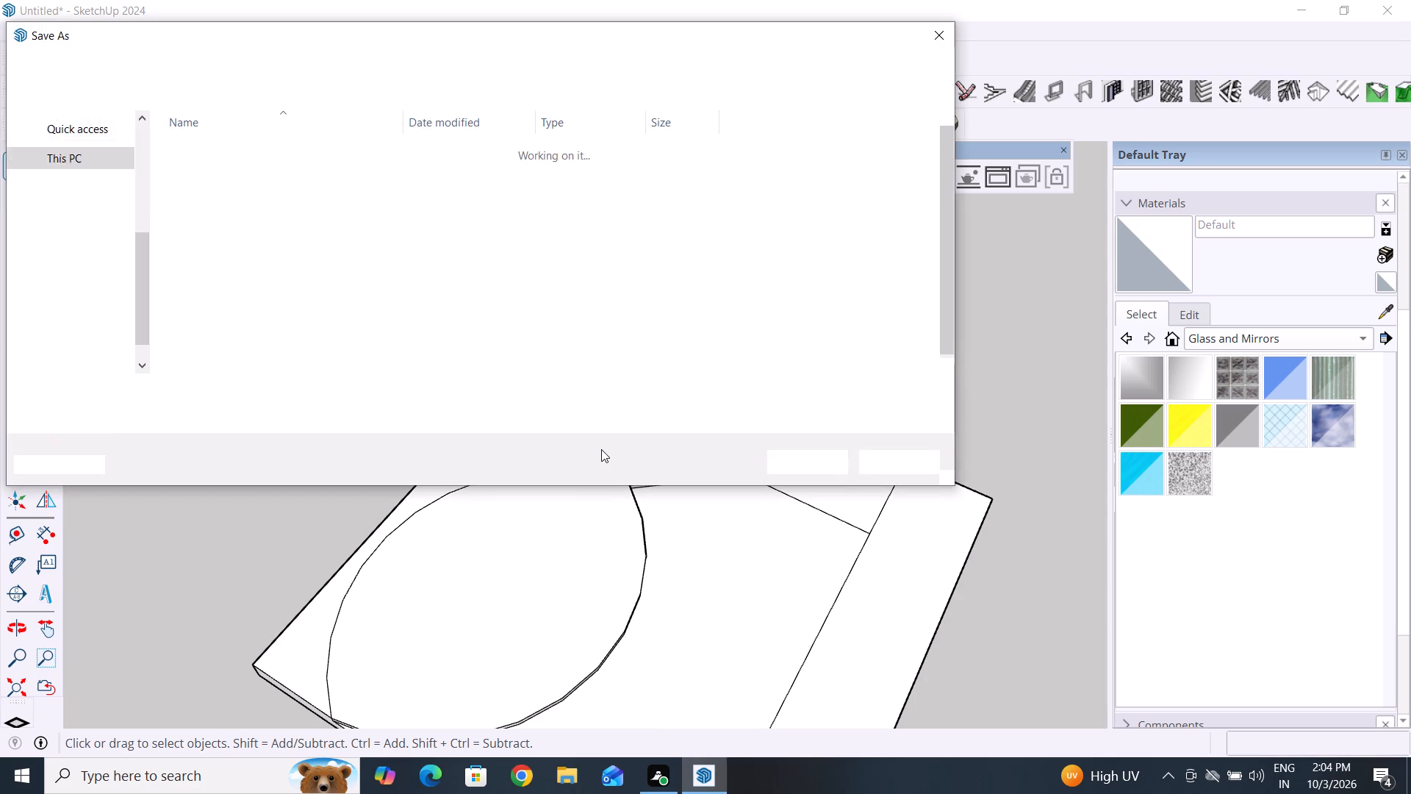
pyautogui.doubleClick(242, 265)
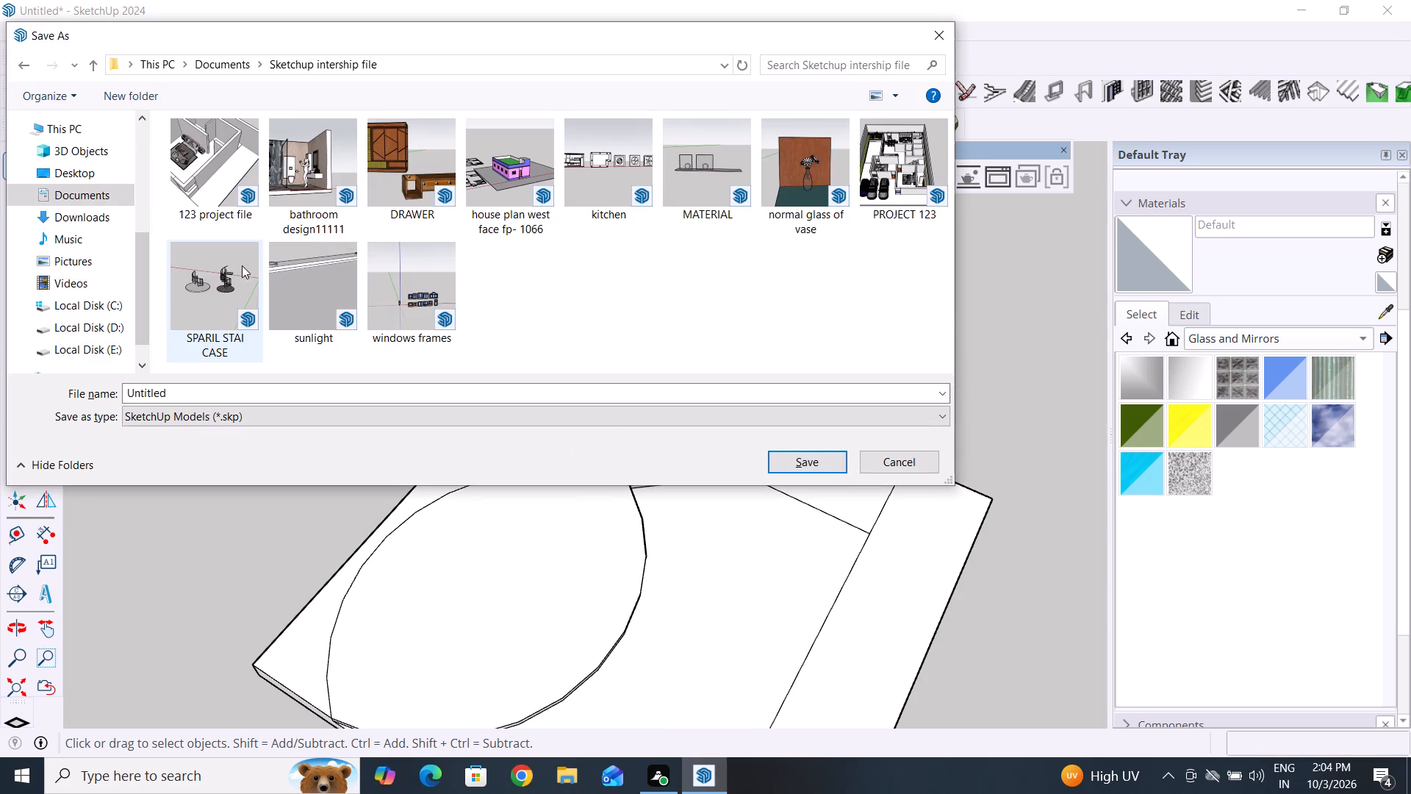
pyautogui.click(205, 390)
pyautogui.press('BackSpace')
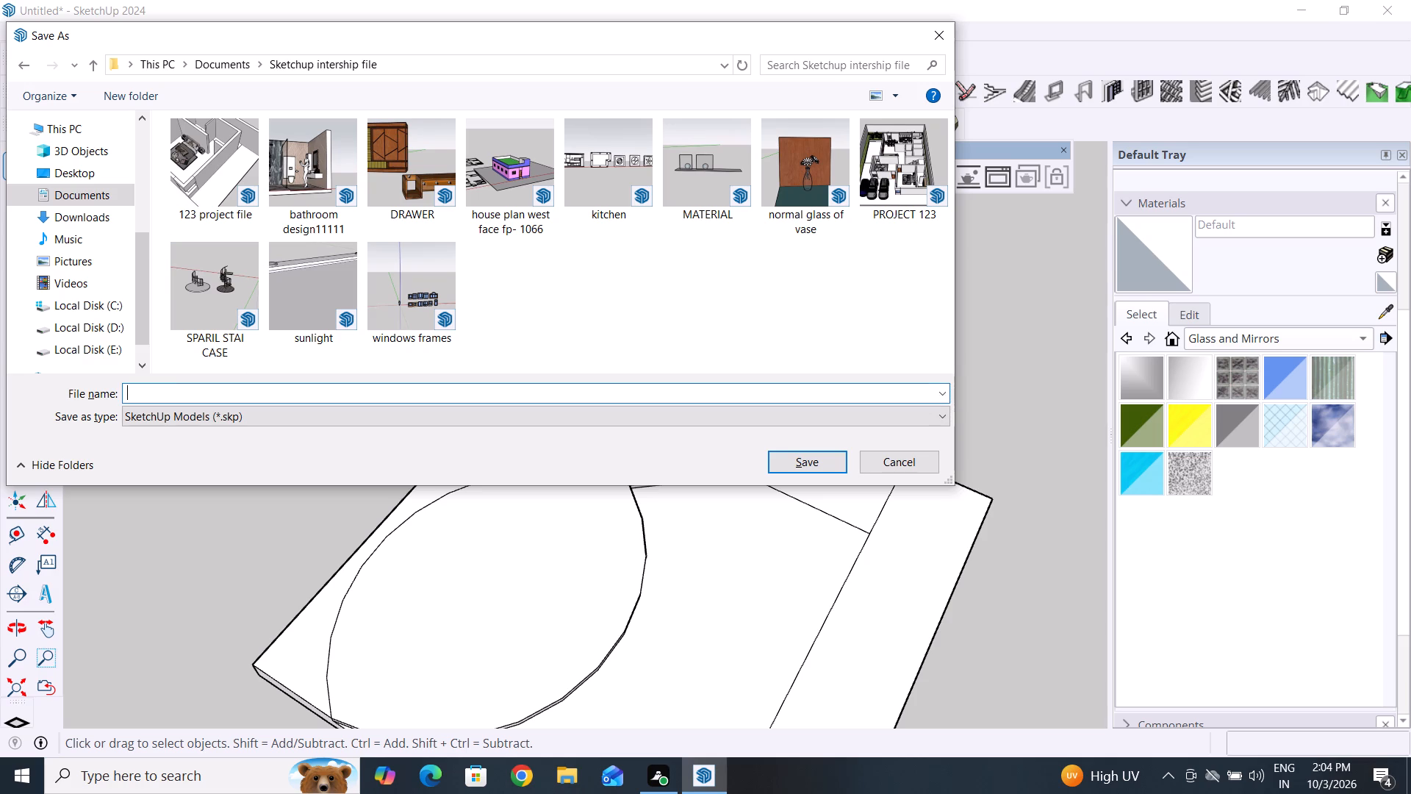
pyautogui.press('BackSpace')
pyautogui.write('bi')
pyautogui.write('g bathroom')
pyautogui.click(804, 457)
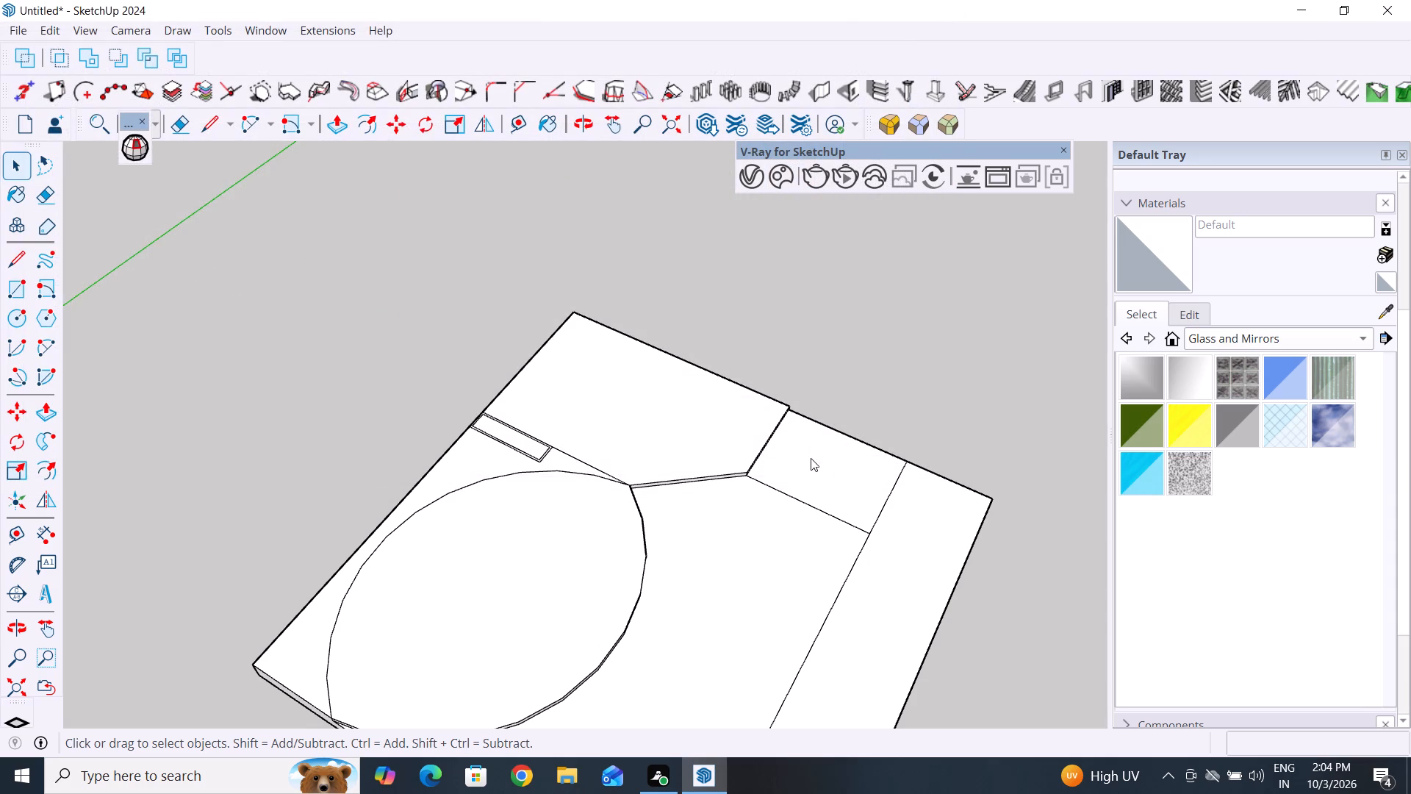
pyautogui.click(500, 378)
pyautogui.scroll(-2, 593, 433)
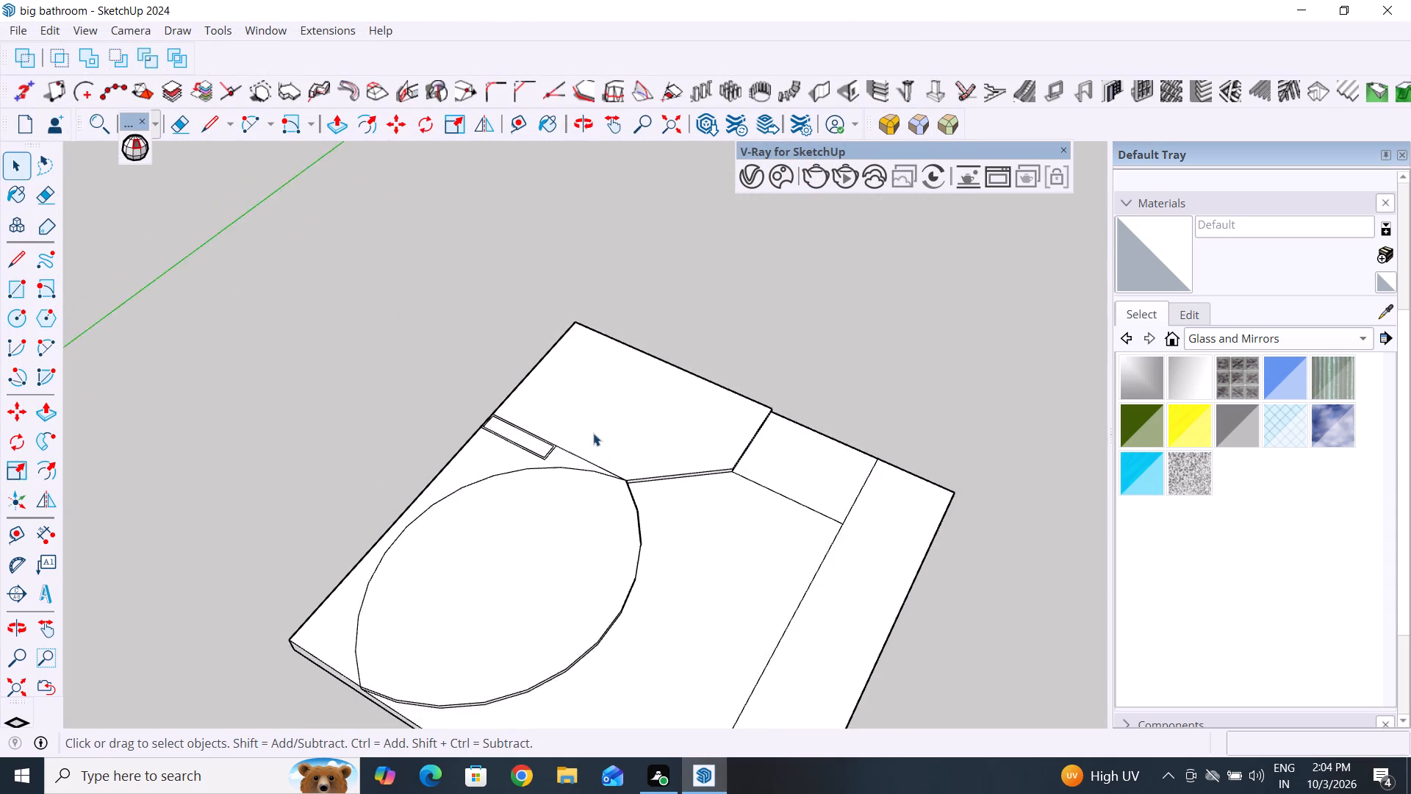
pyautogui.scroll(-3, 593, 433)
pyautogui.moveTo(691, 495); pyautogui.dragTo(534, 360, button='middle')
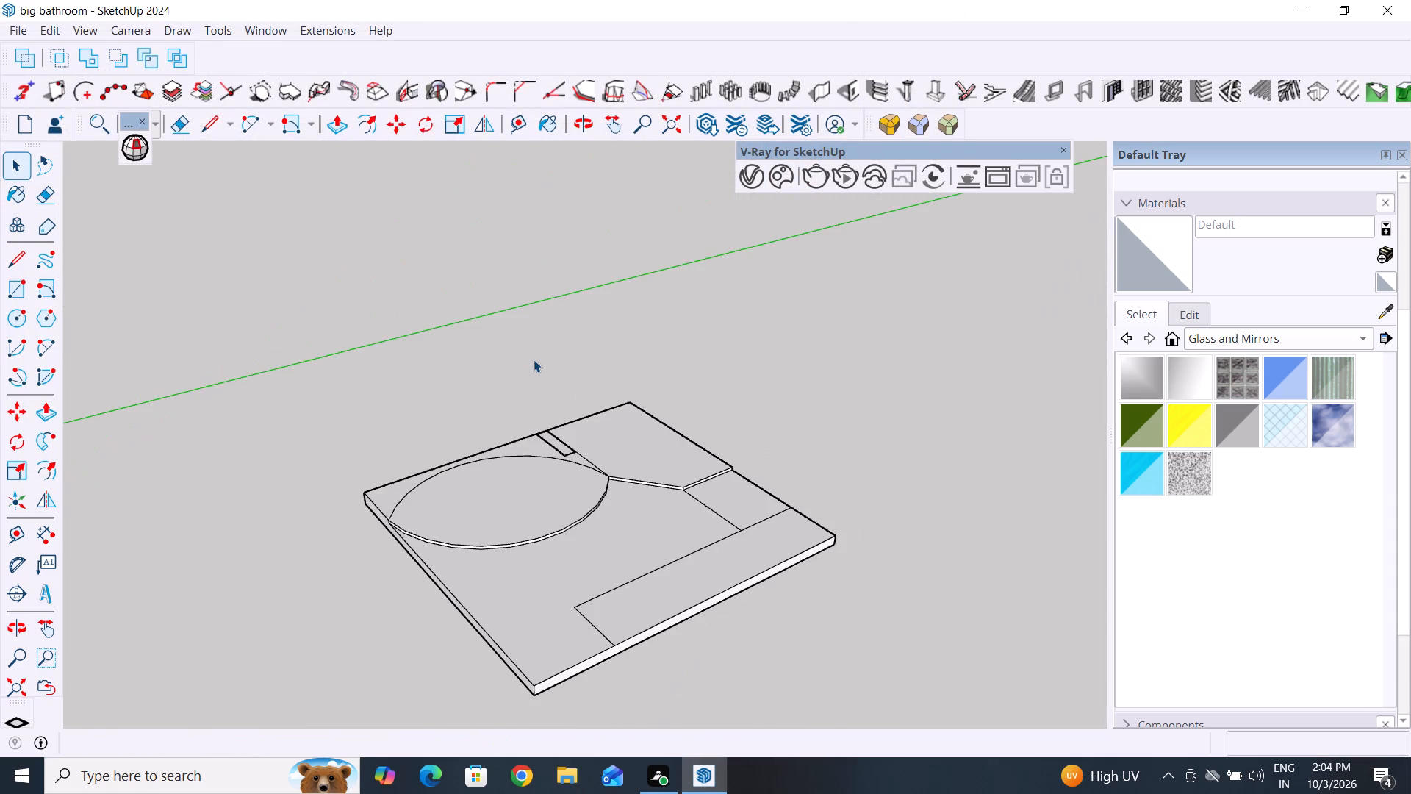
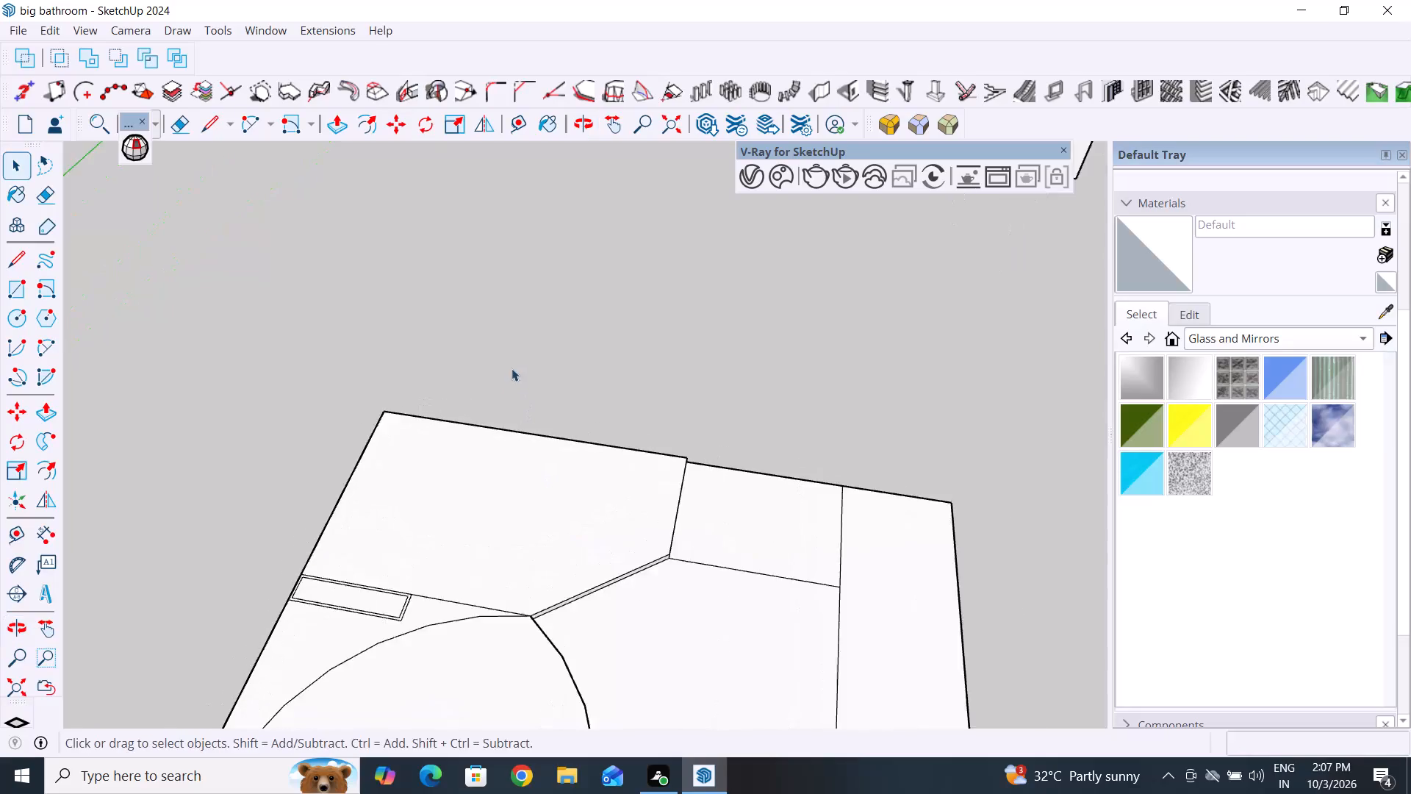
# Offset the angled corner zone's outline inward by about 4.6" to form a border around the zone.
pyautogui.moveTo(494, 515); pyautogui.dragTo(590, 544, button='middle')
pyautogui.scroll(3, 569, 523)
pyautogui.moveTo(496, 531); pyautogui.dragTo(445, 539, button='middle')
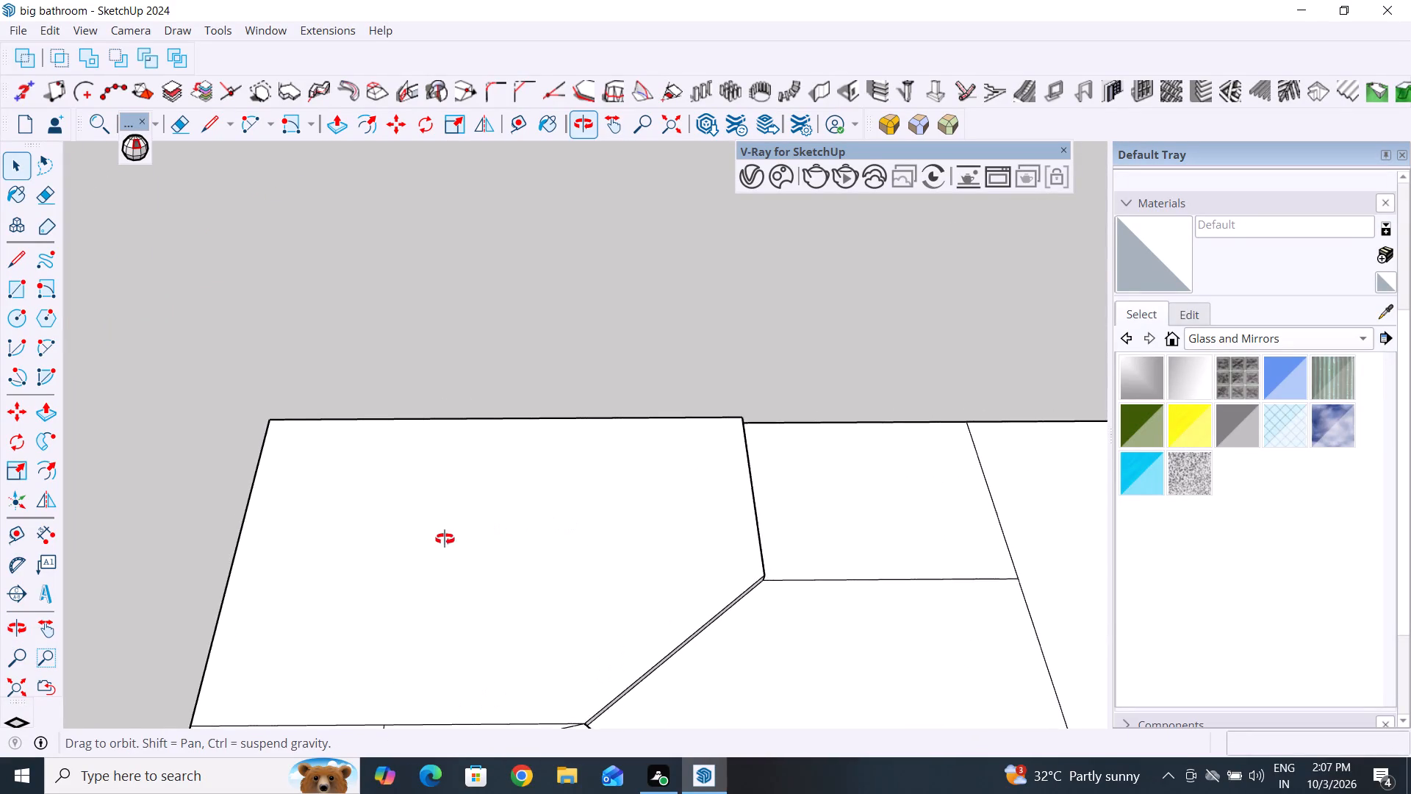
pyautogui.moveTo(445, 539); pyautogui.dragTo(431, 535, button='middle')
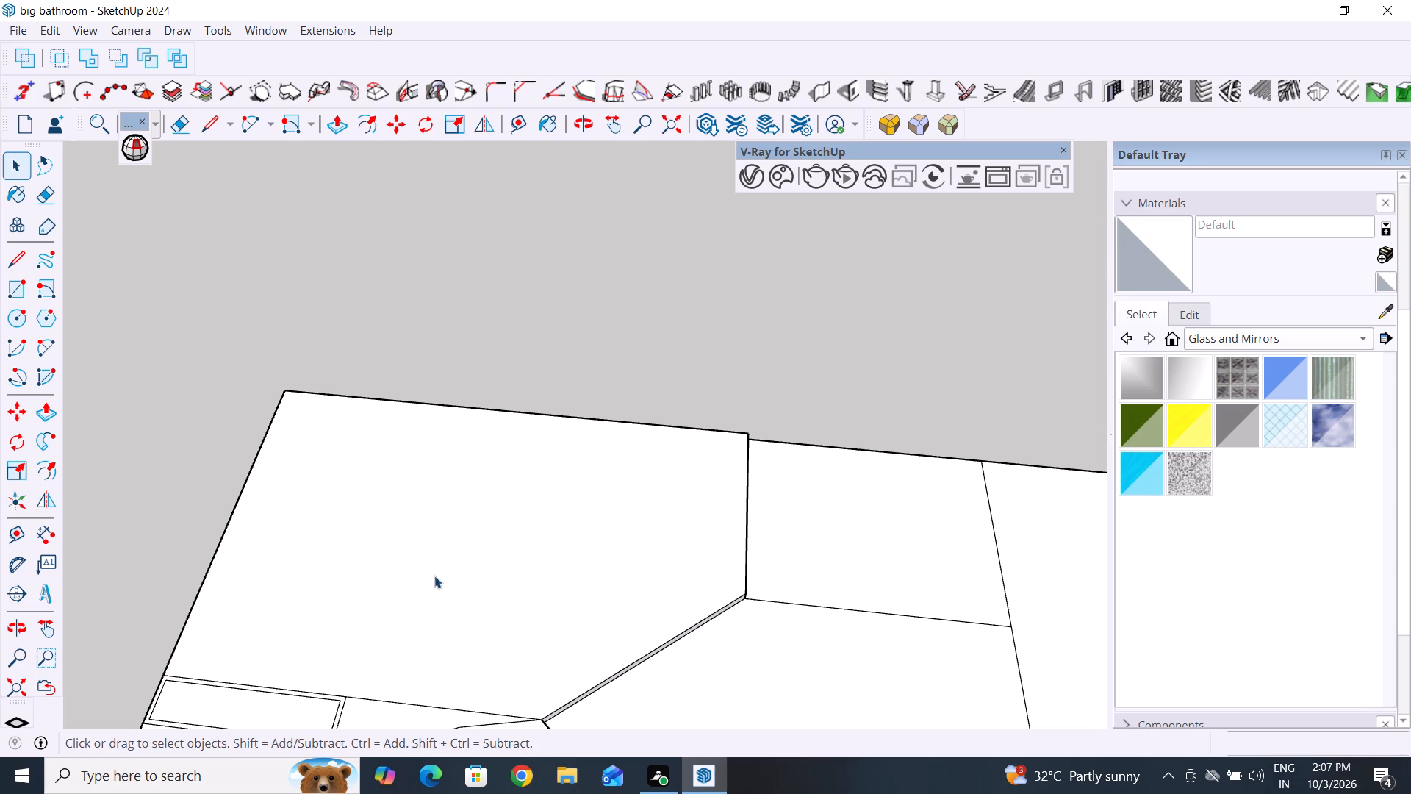
pyautogui.moveTo(505, 526); pyautogui.dragTo(462, 568, button='middle')
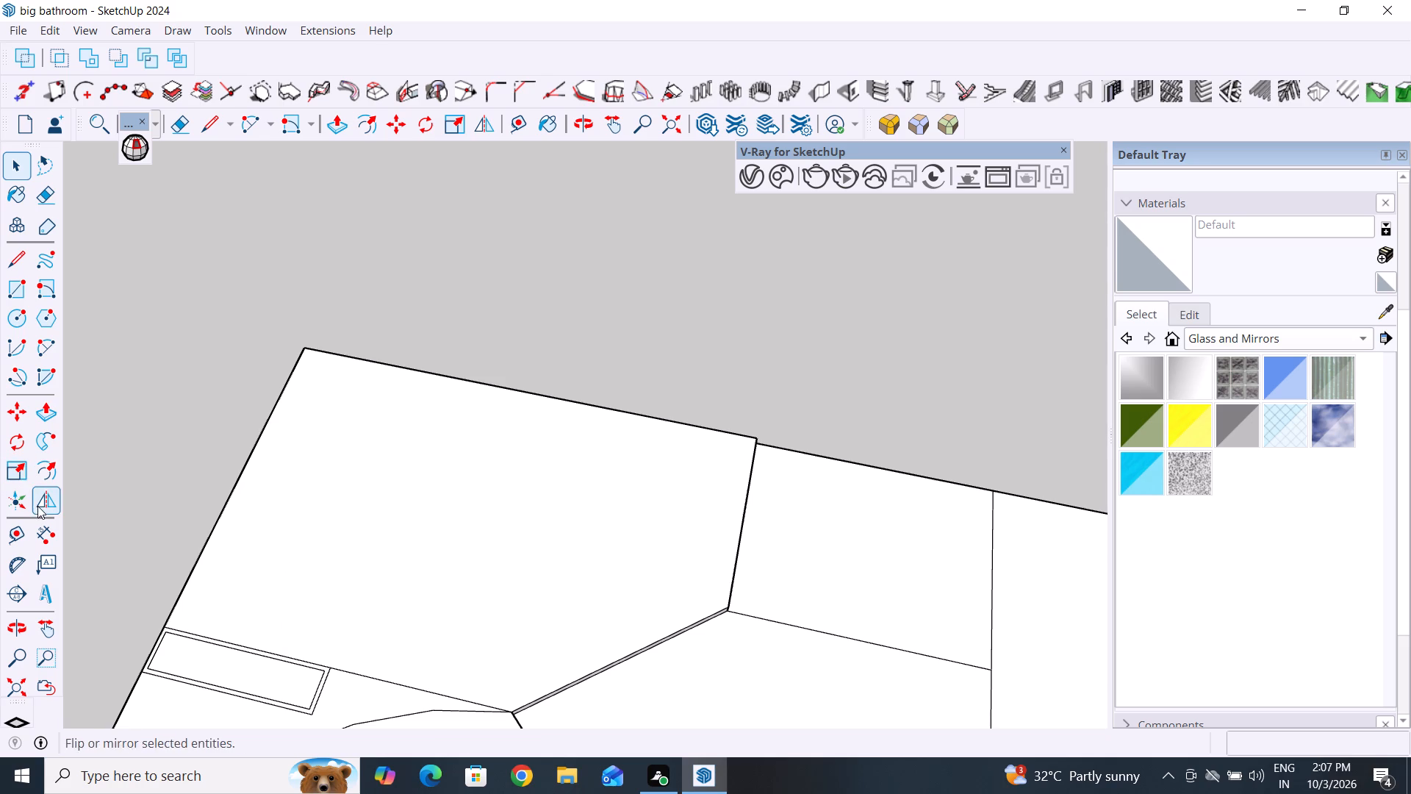
pyautogui.scroll(3, 237, 694)
pyautogui.scroll(-4, 236, 691)
pyautogui.scroll(-4, 319, 625)
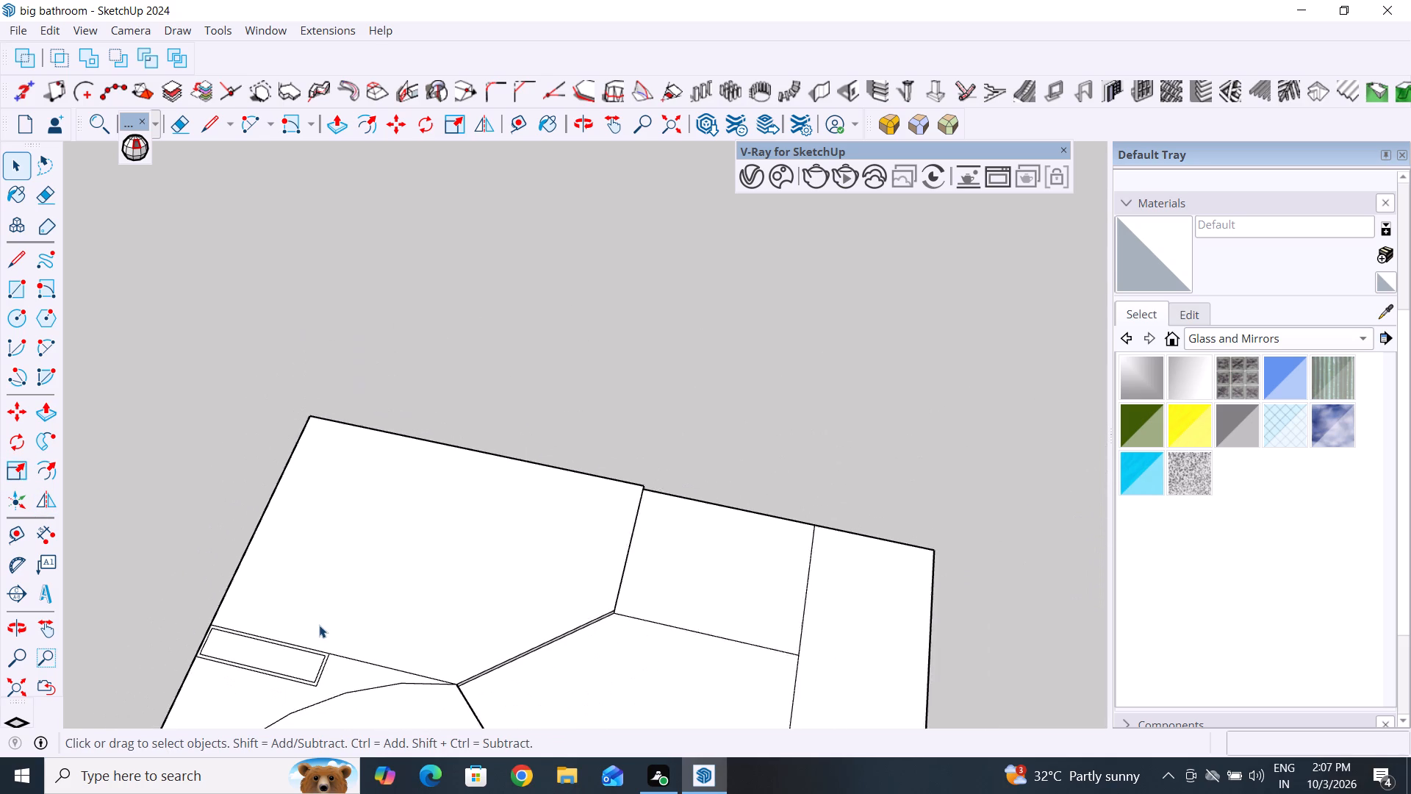
pyautogui.scroll(-4, 346, 607)
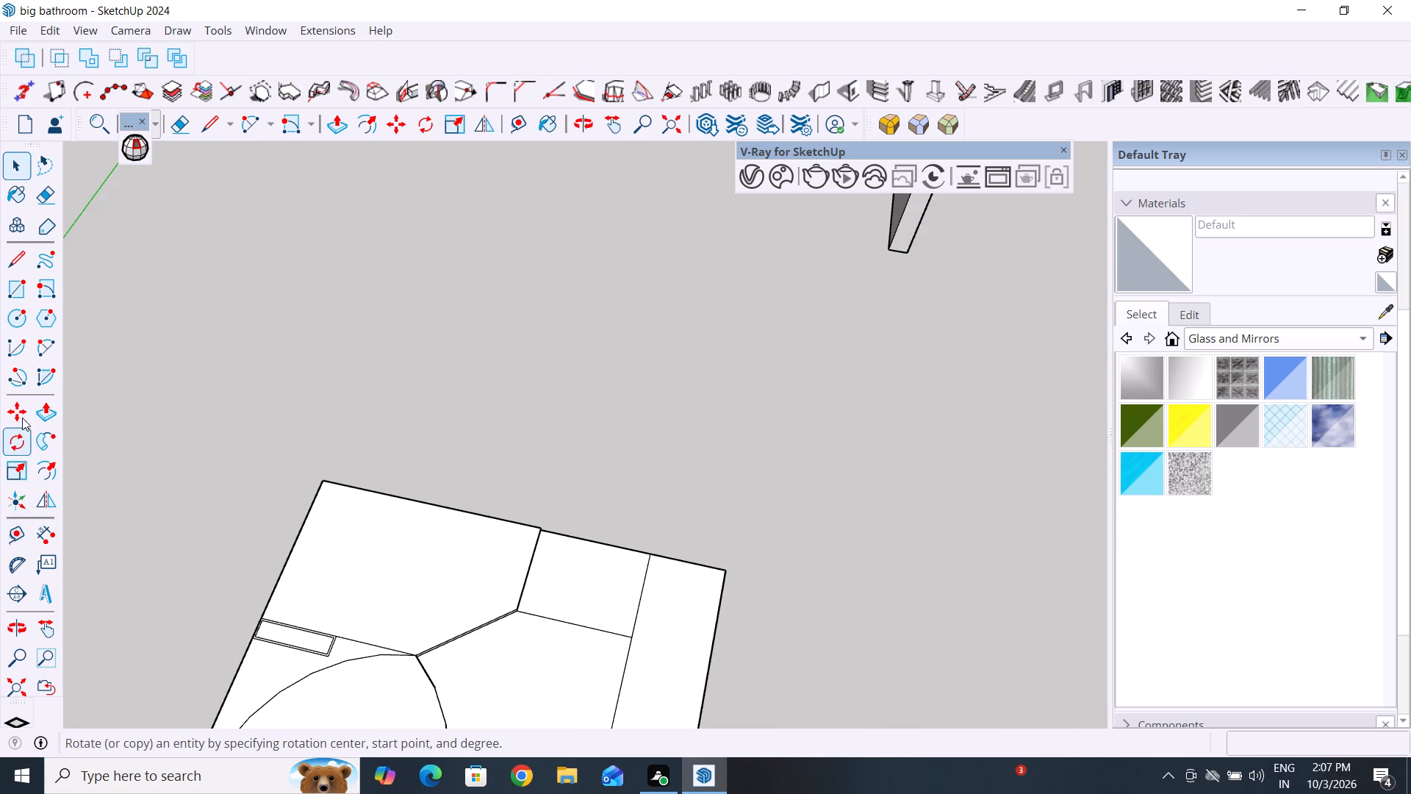
pyautogui.click(379, 537)
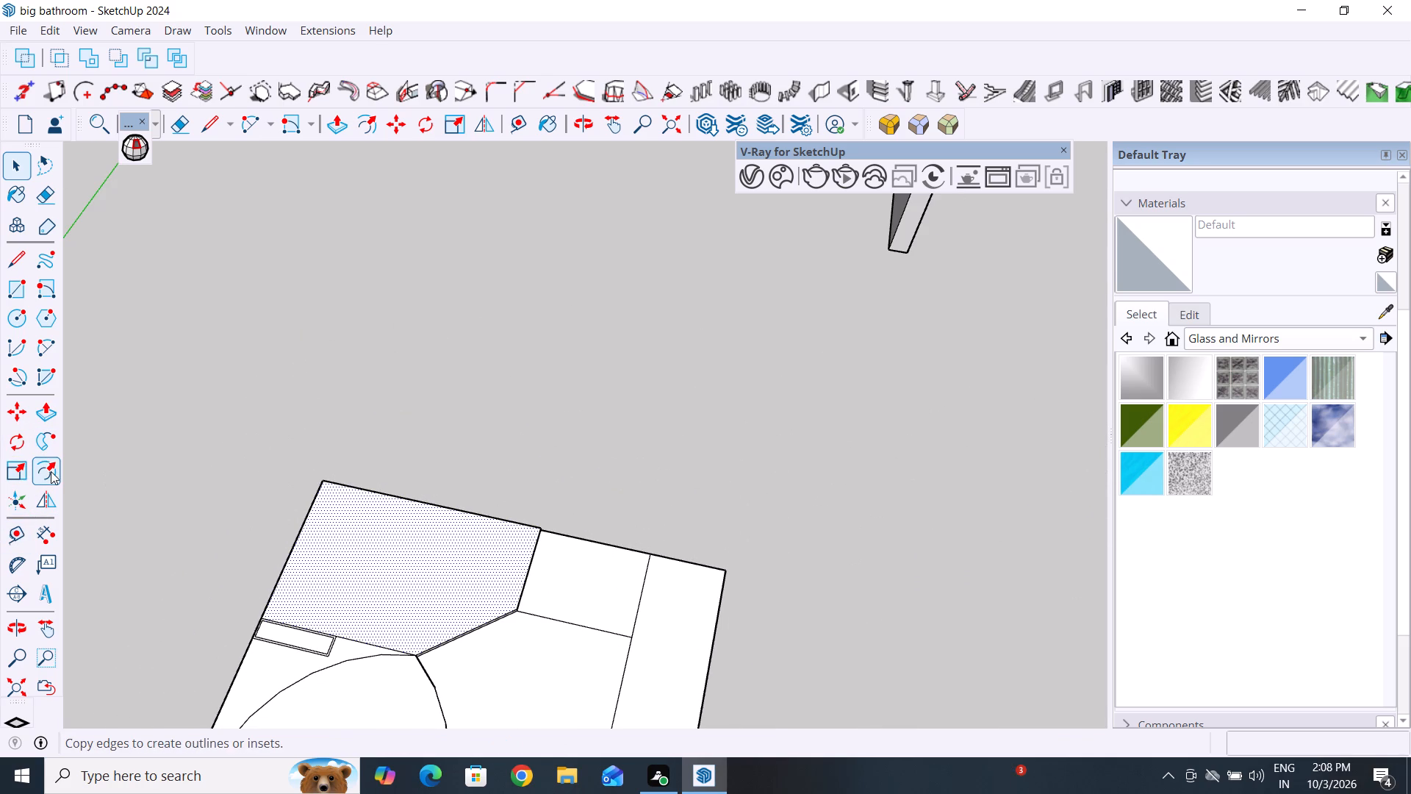
pyautogui.click(48, 470)
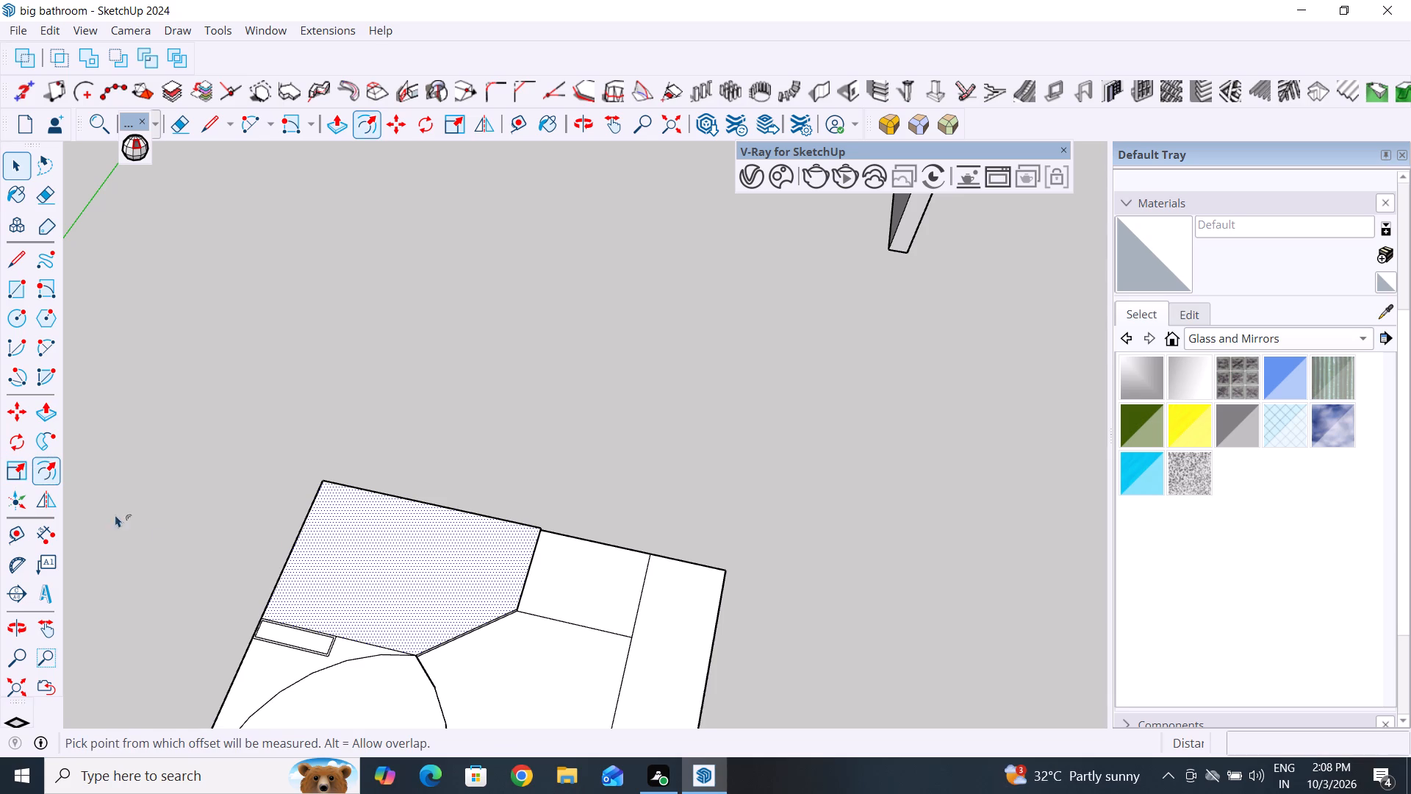
pyautogui.click(288, 551)
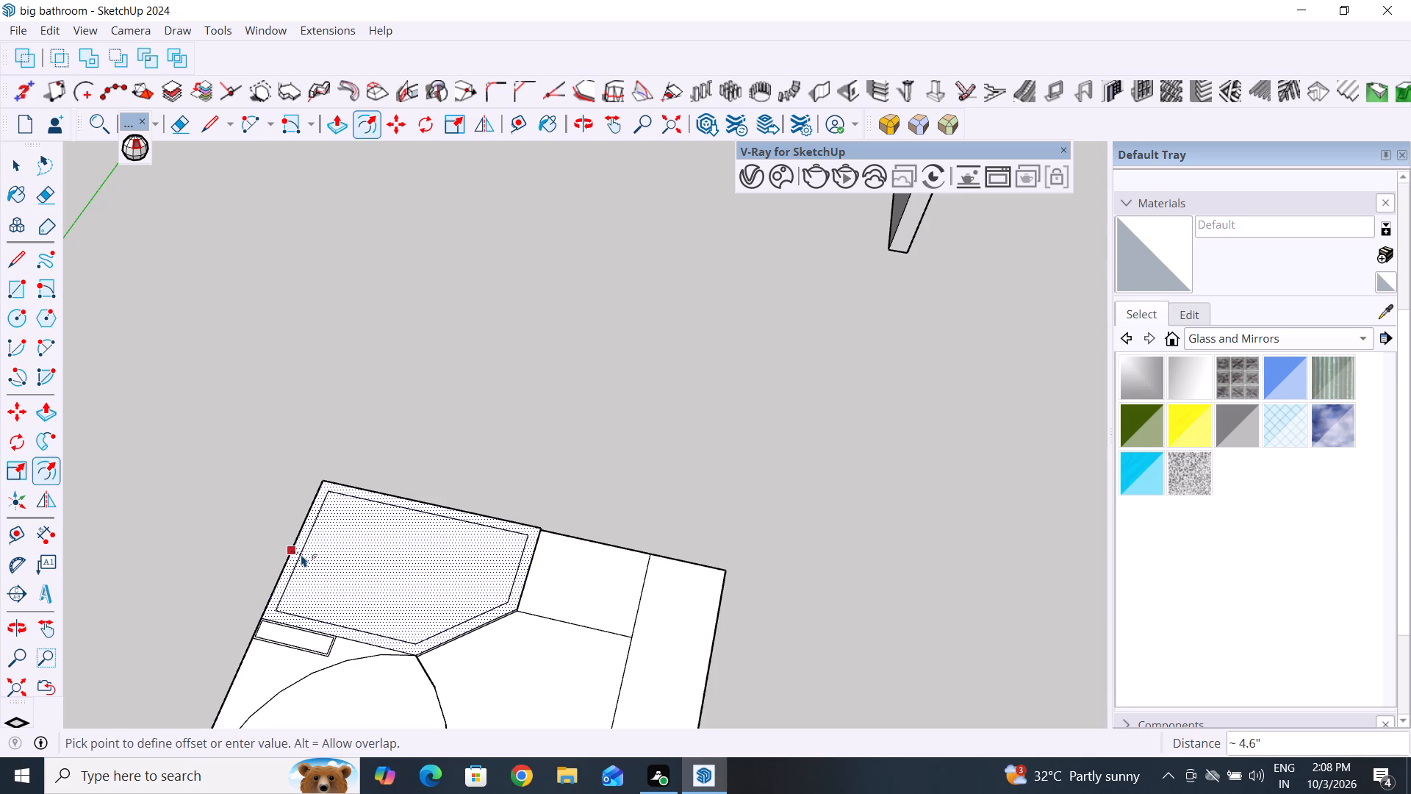
pyautogui.click(301, 554)
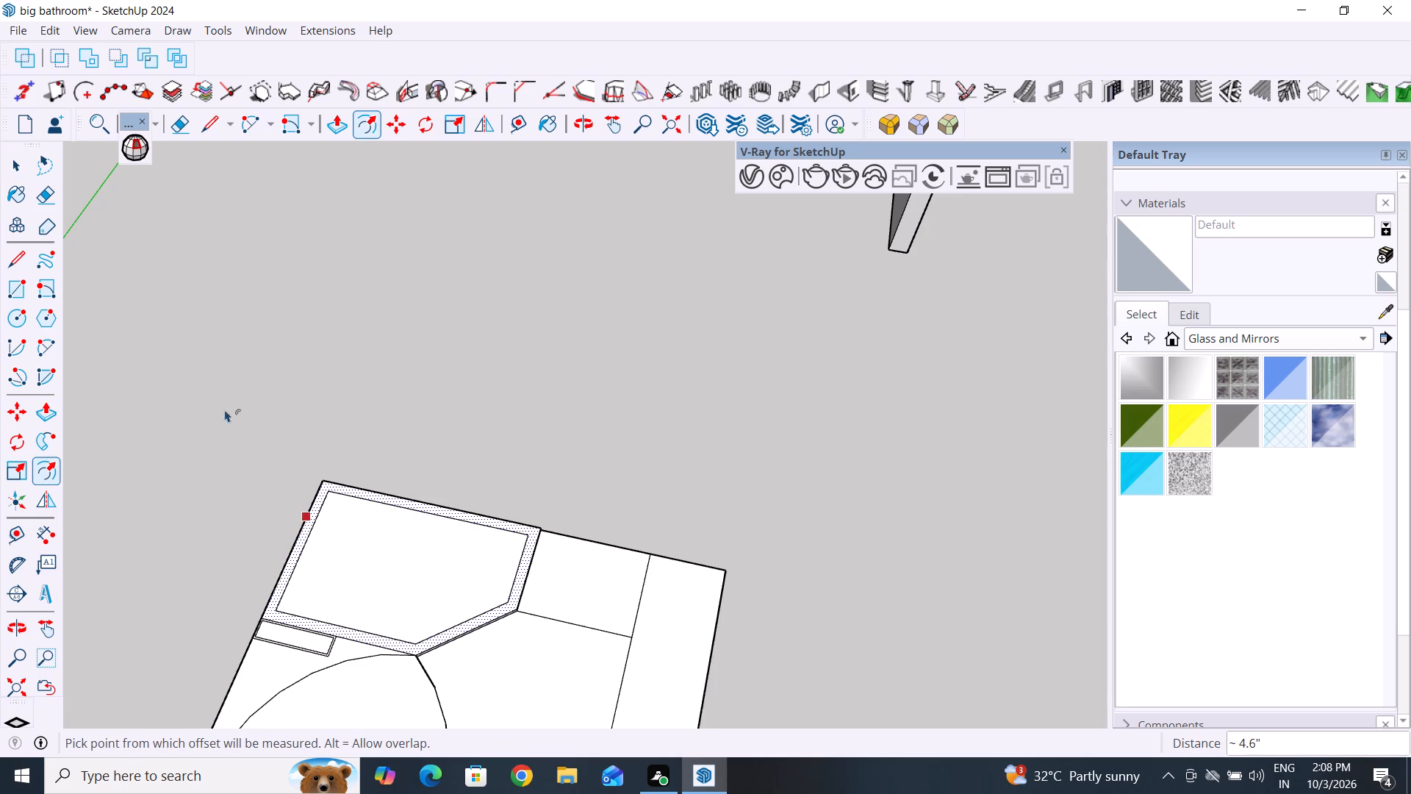
# Draw a line about 64.1" long from the bordered strip's corner across the angled zone to the far inset edge.
pyautogui.click(20, 171)
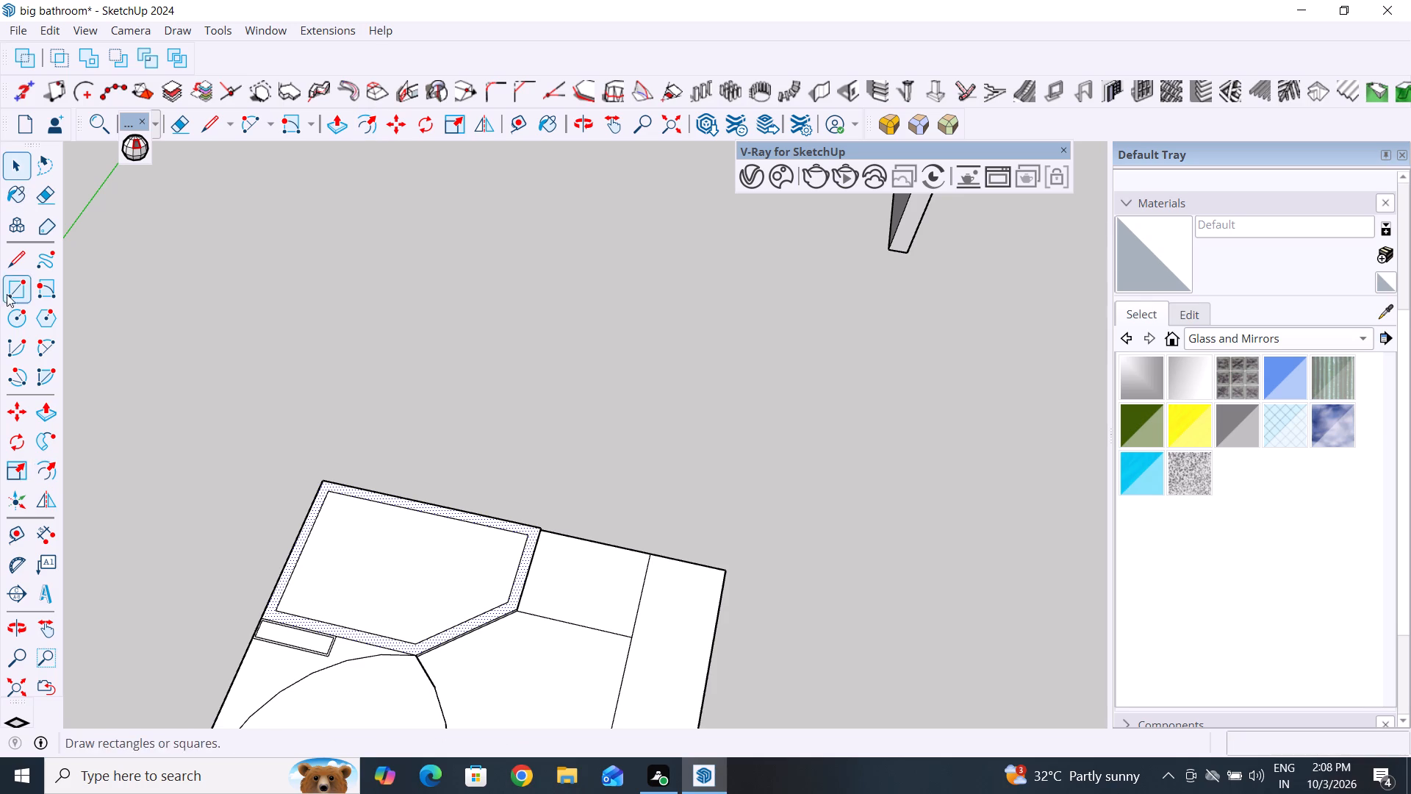
pyautogui.click(17, 257)
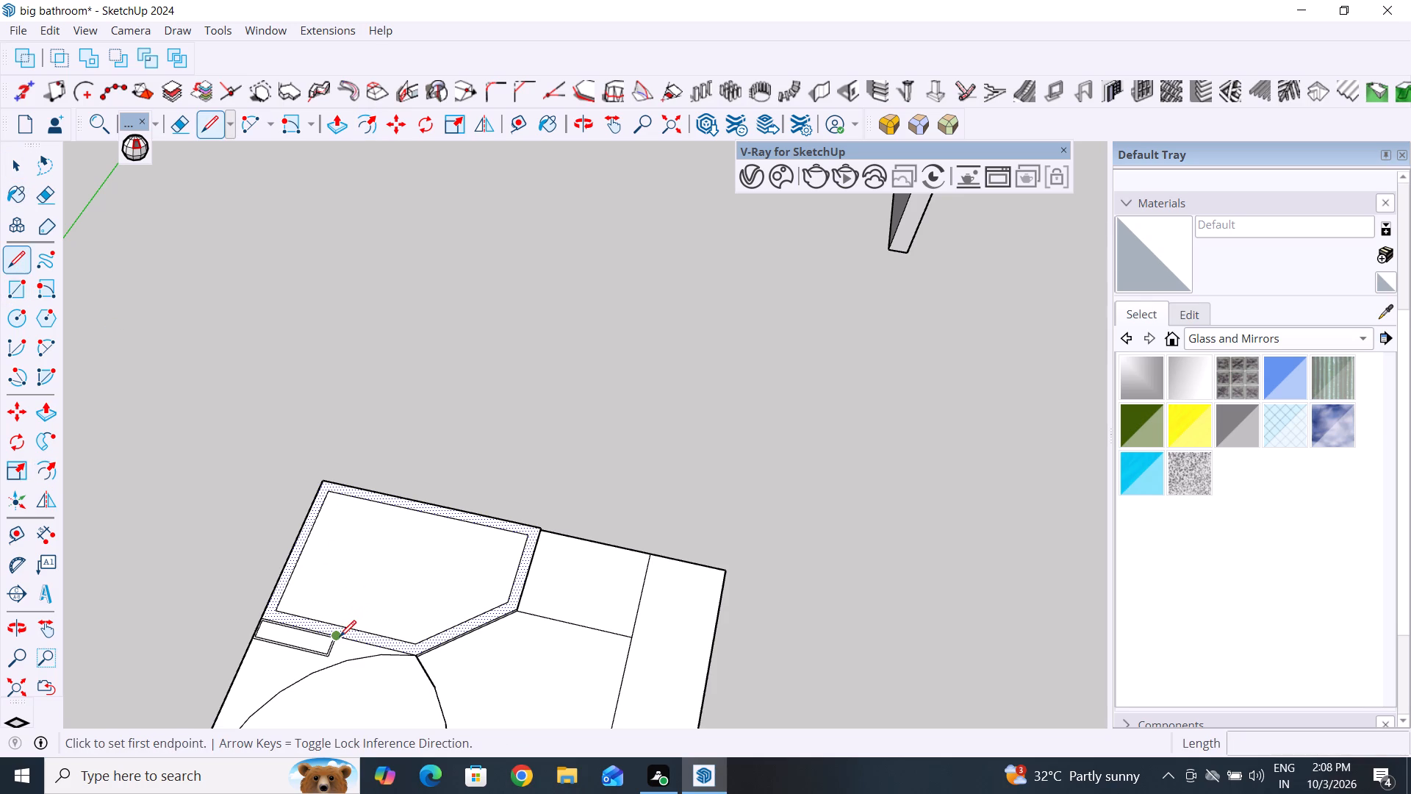
pyautogui.click(340, 638)
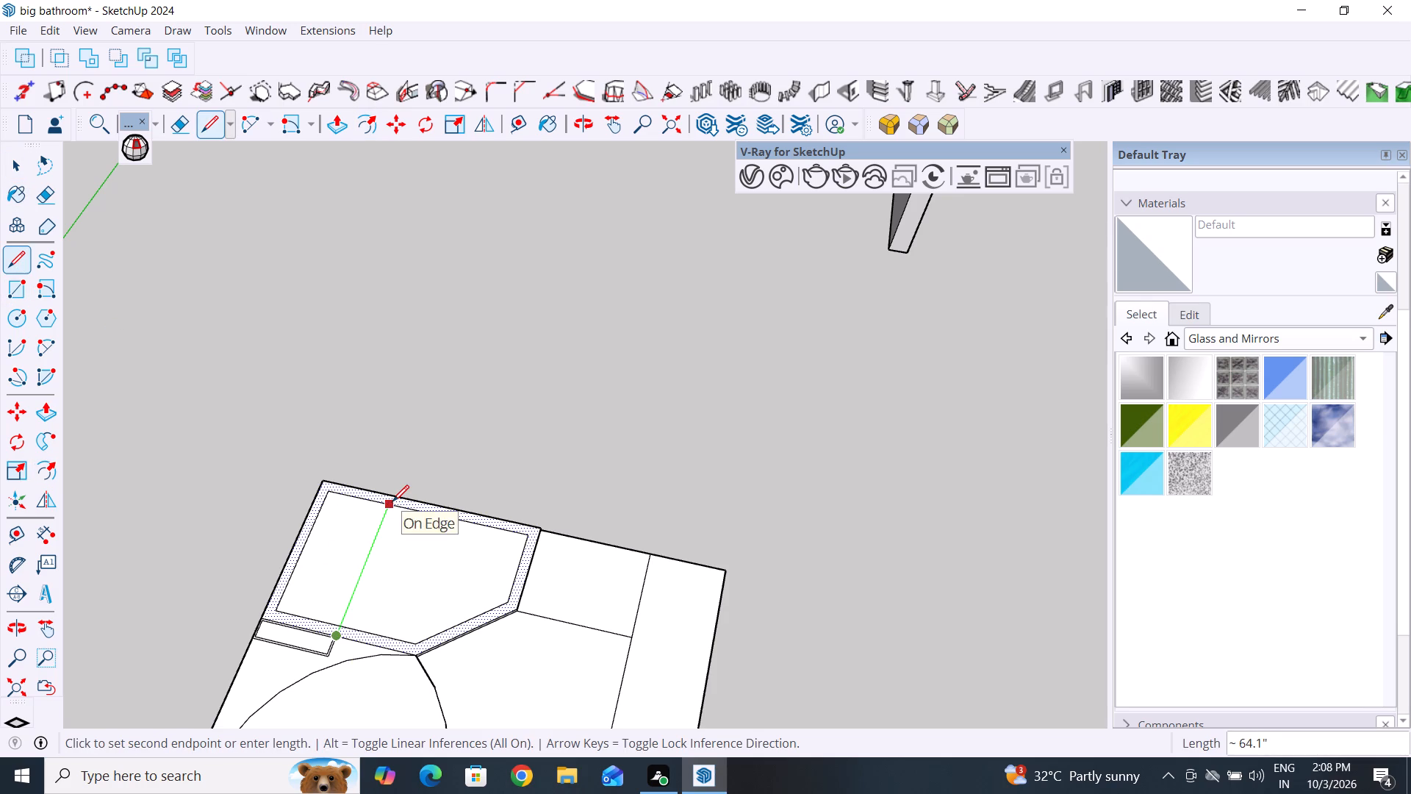
pyautogui.click(392, 501)
pyautogui.press('space')
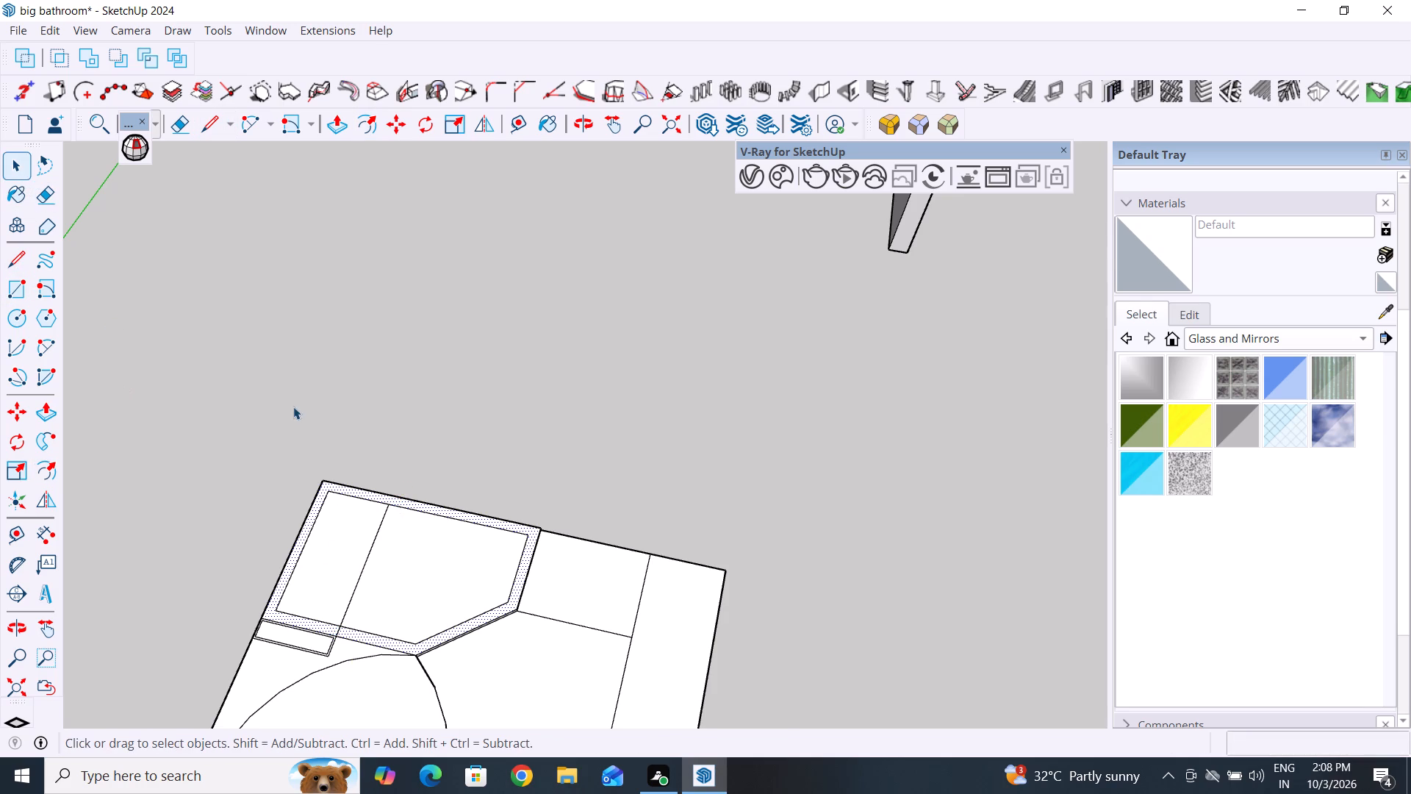
pyautogui.click(293, 407)
# Erase the short piece of the dividing line that crosses the zone's border beside the narrow strip.
pyautogui.scroll(16, 342, 645)
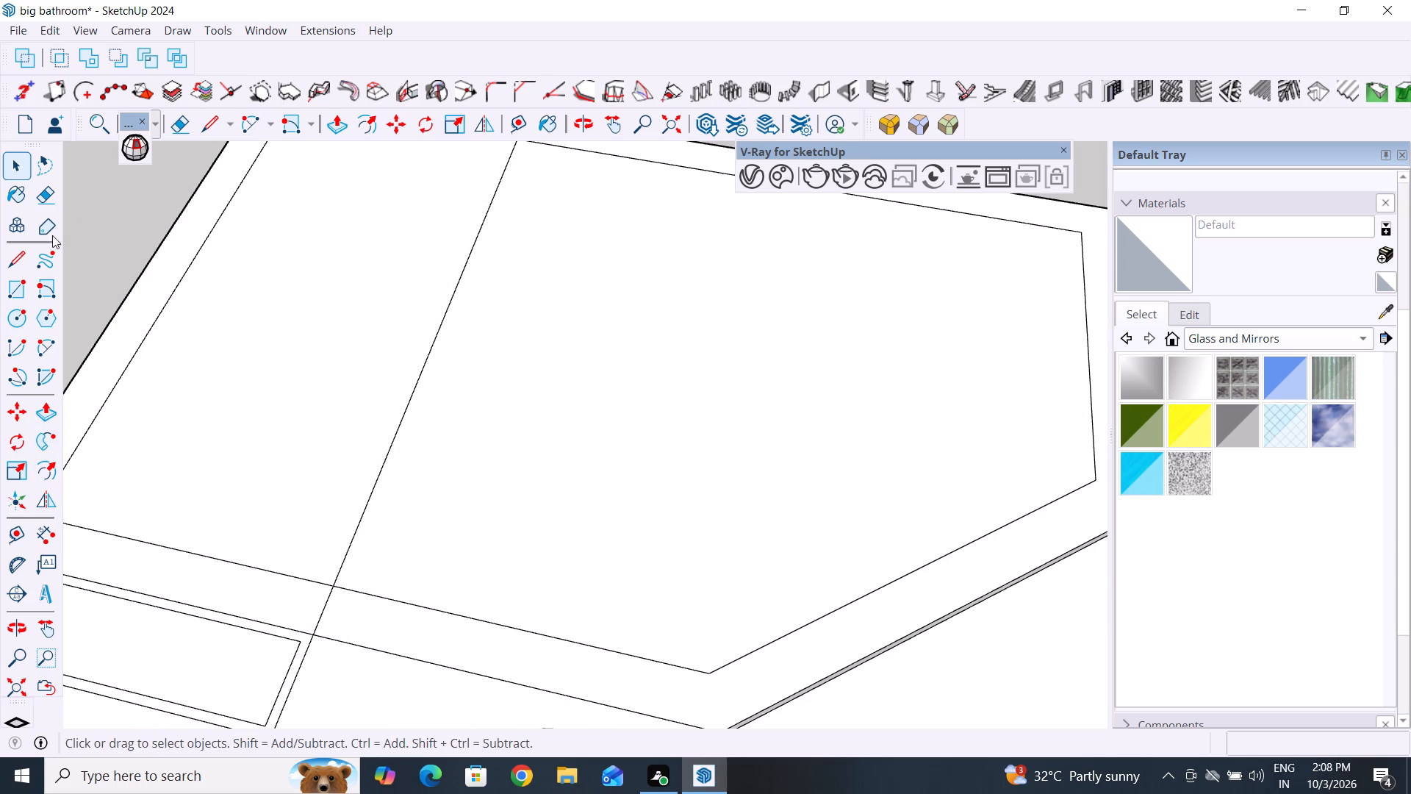
pyautogui.click(186, 125)
pyautogui.scroll(4, 337, 570)
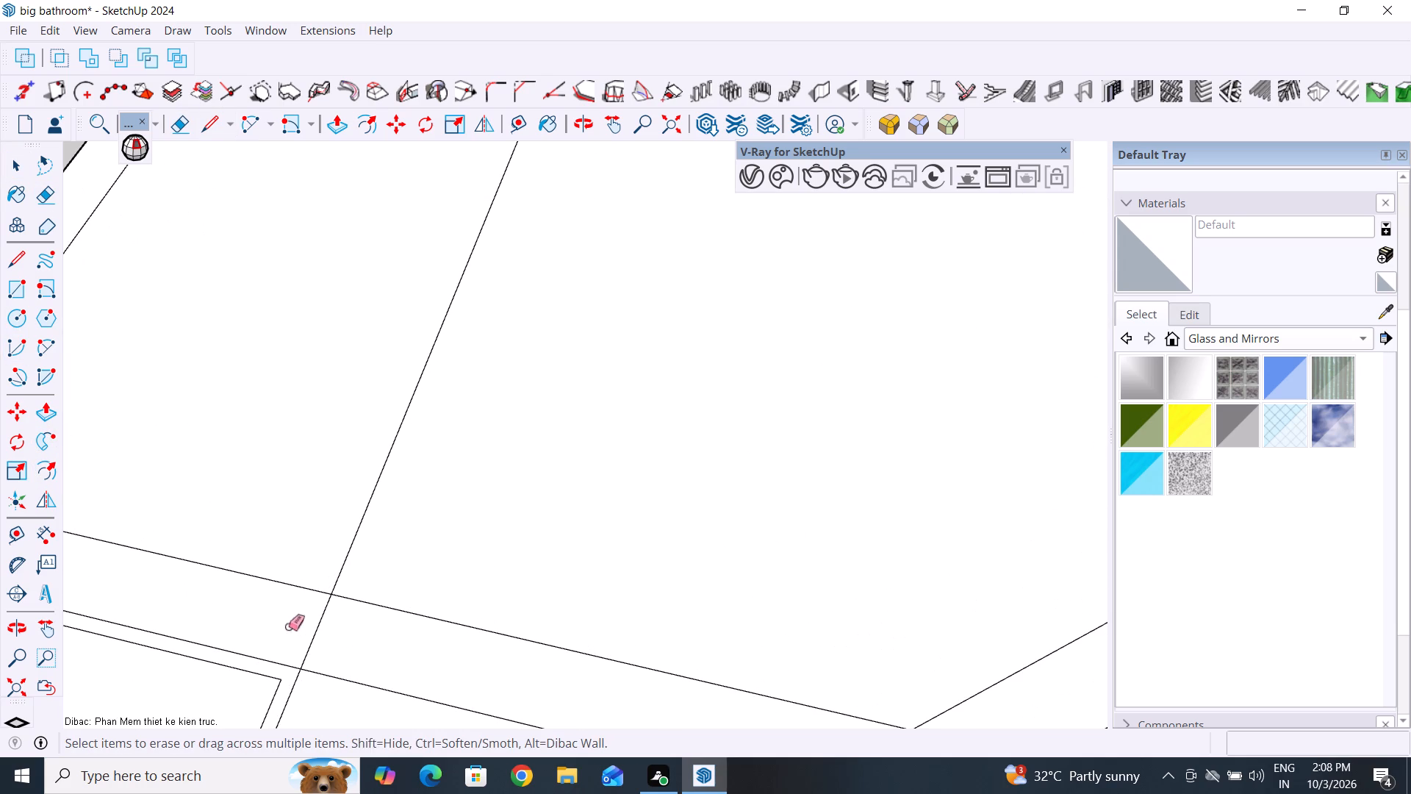
pyautogui.moveTo(288, 626); pyautogui.dragTo(345, 650)
pyautogui.scroll(-13, 497, 550)
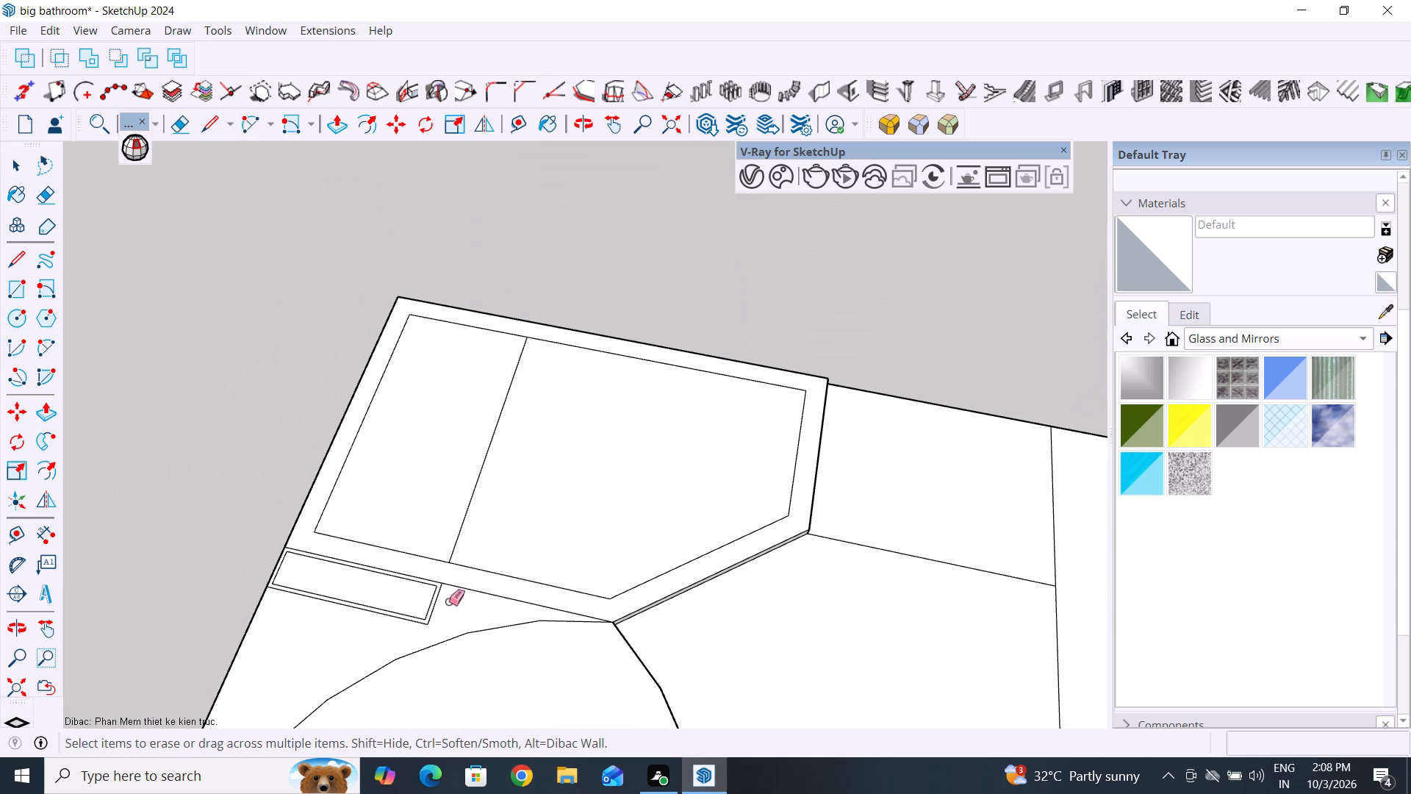
pyautogui.scroll(4, 445, 604)
# Offset the rectangular area beside the dividing line inward by about 1.3" to form a thin border.
pyautogui.click(15, 170)
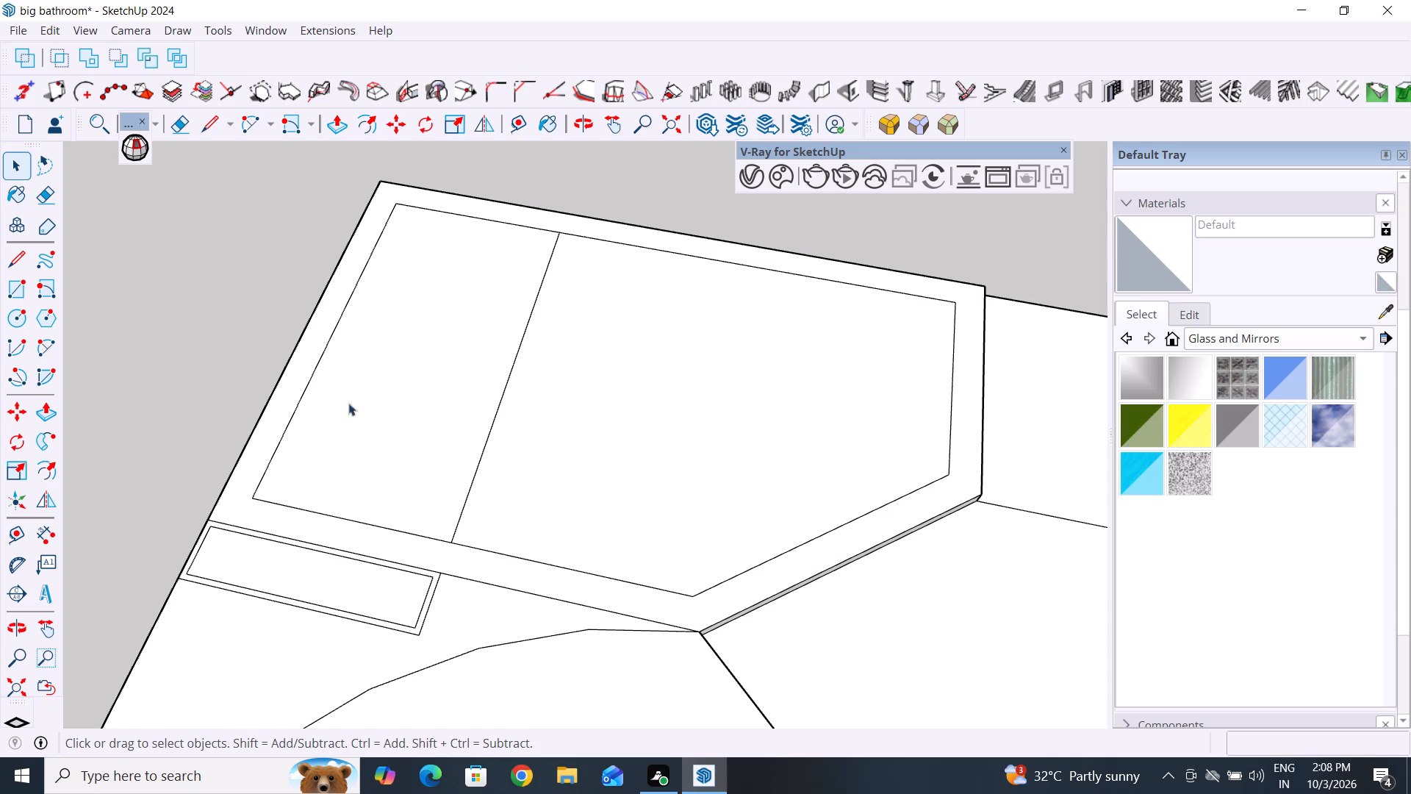
pyautogui.click(416, 437)
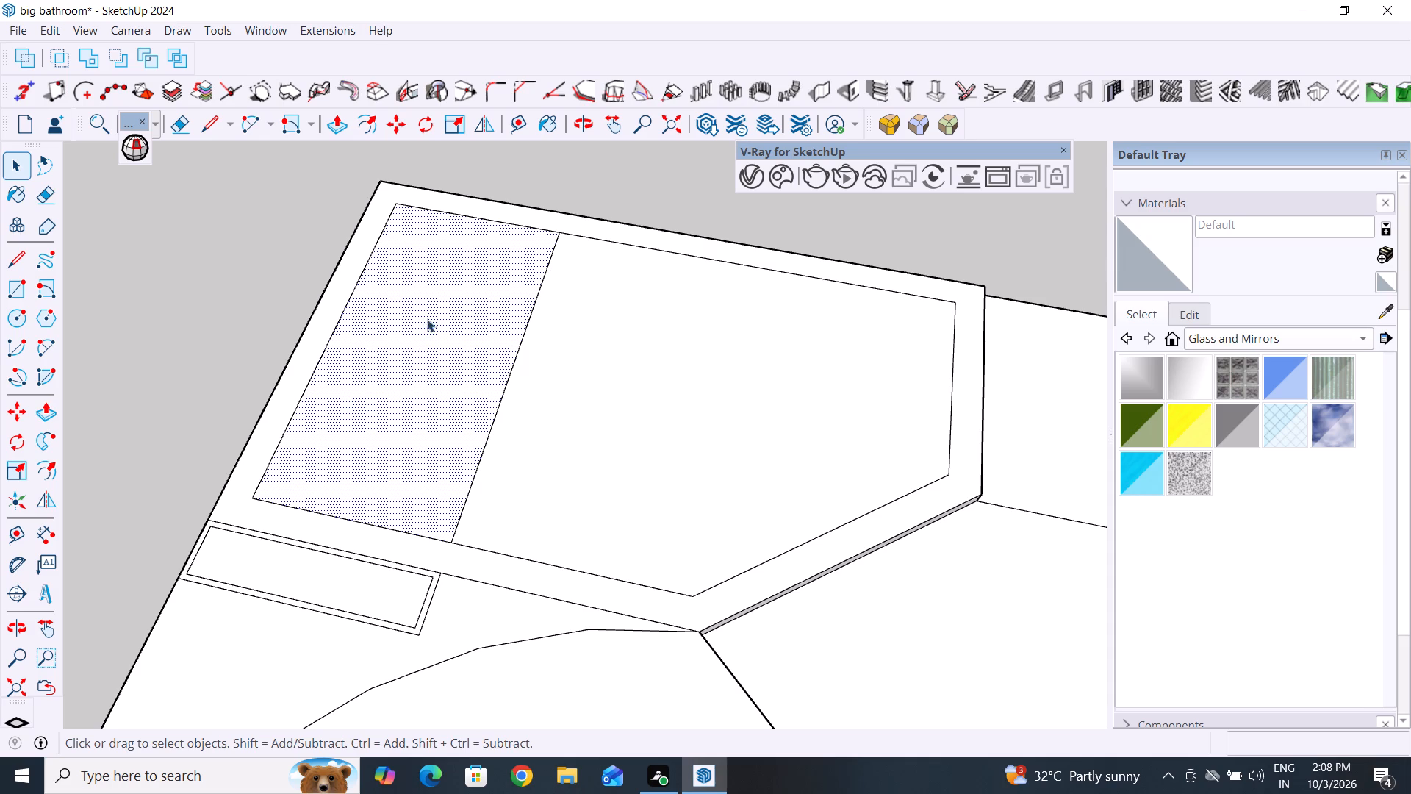
pyautogui.click(201, 126)
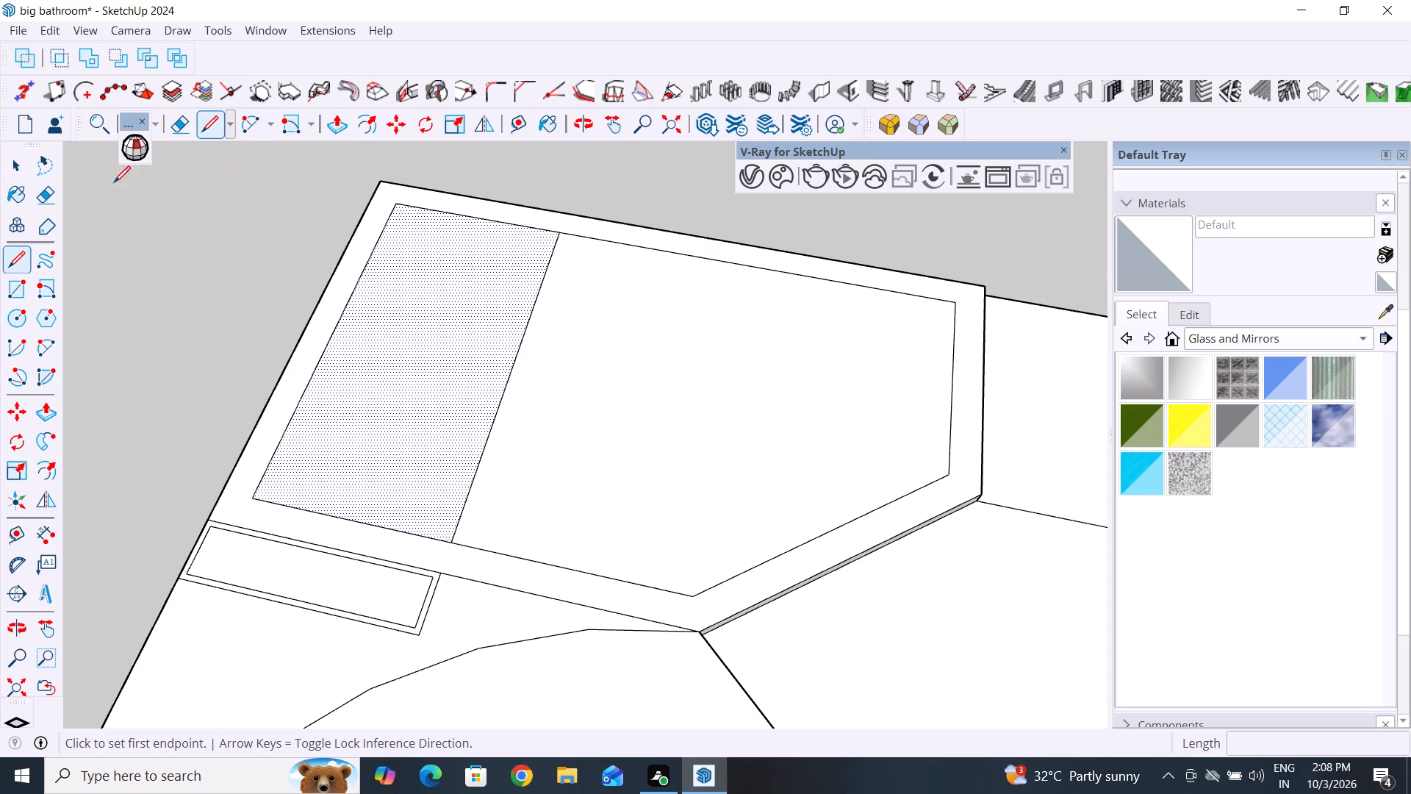
pyautogui.click(9, 165)
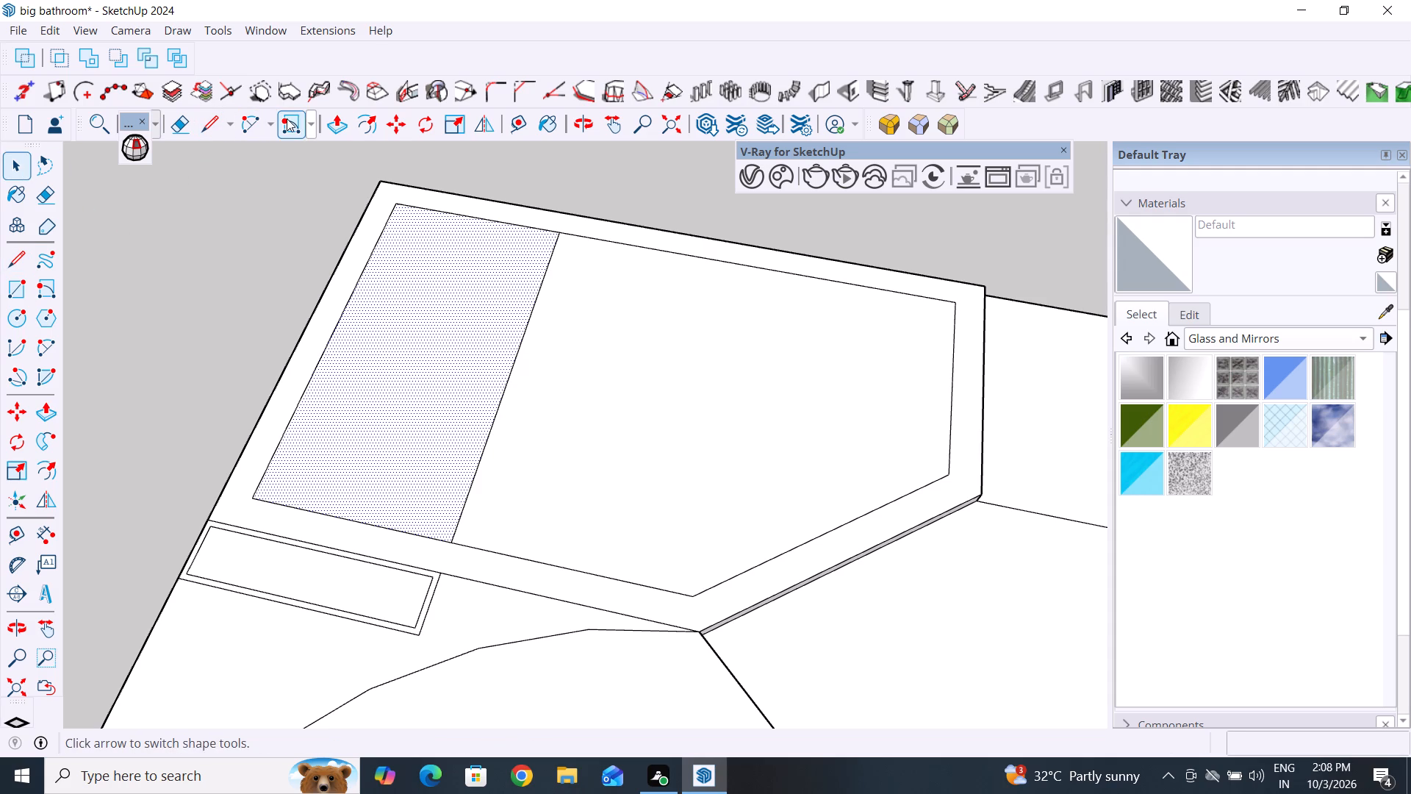
pyautogui.click(376, 131)
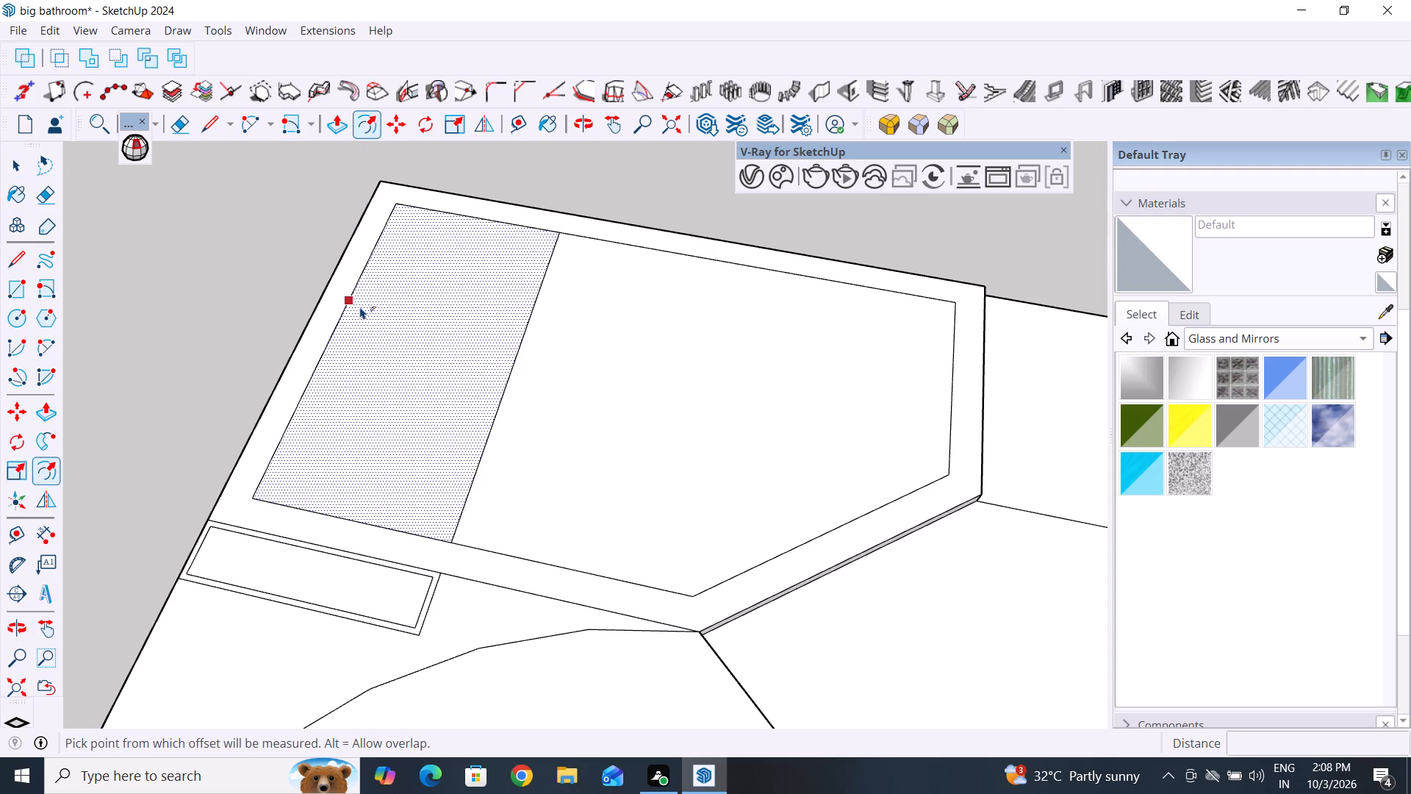
pyautogui.click(359, 307)
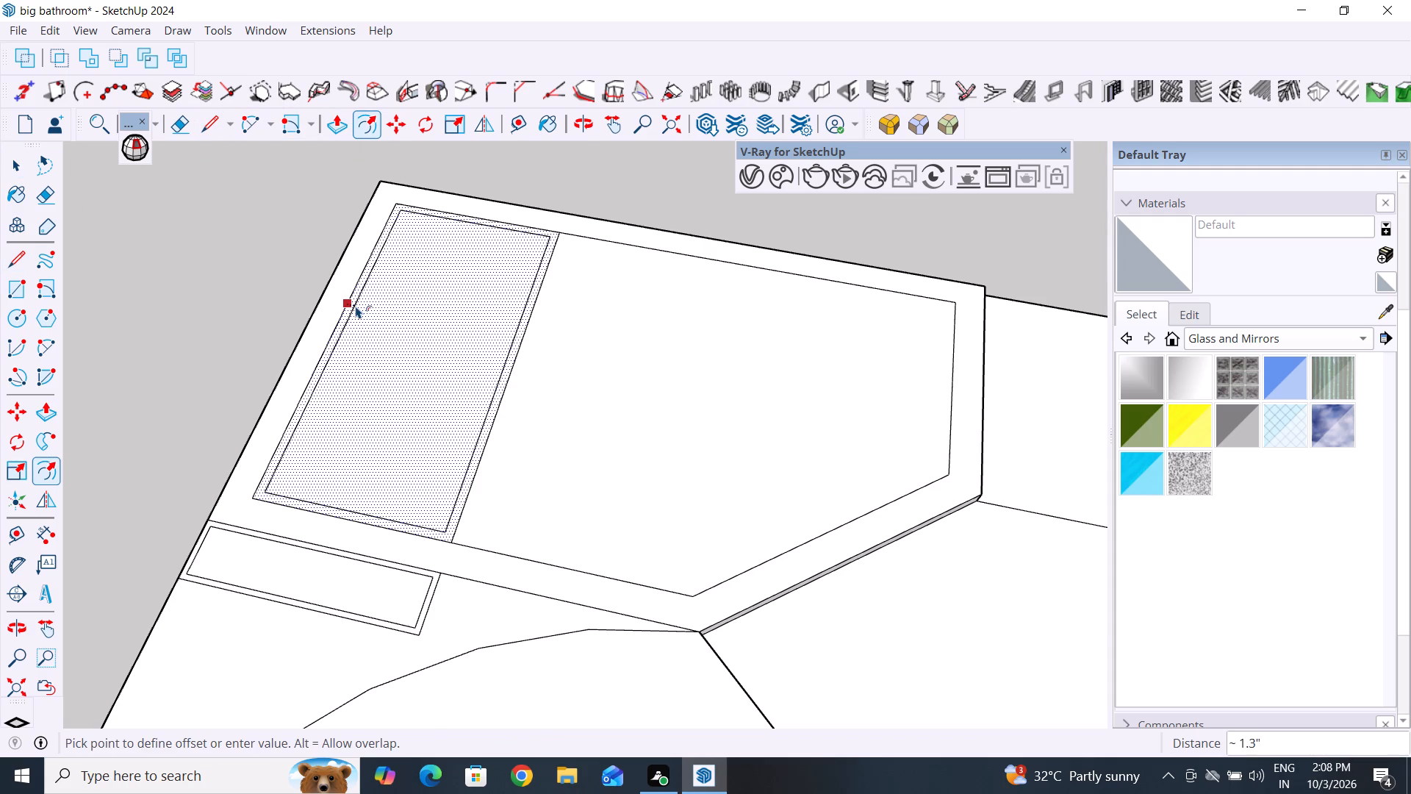
pyautogui.click(19, 162)
pyautogui.click(160, 214)
# Examine the floor slab from several viewpoints, including the bordered rectangle, the angled zone and the curved zone.
pyautogui.scroll(-5, 256, 318)
pyautogui.moveTo(378, 396); pyautogui.dragTo(287, 373, button='middle')
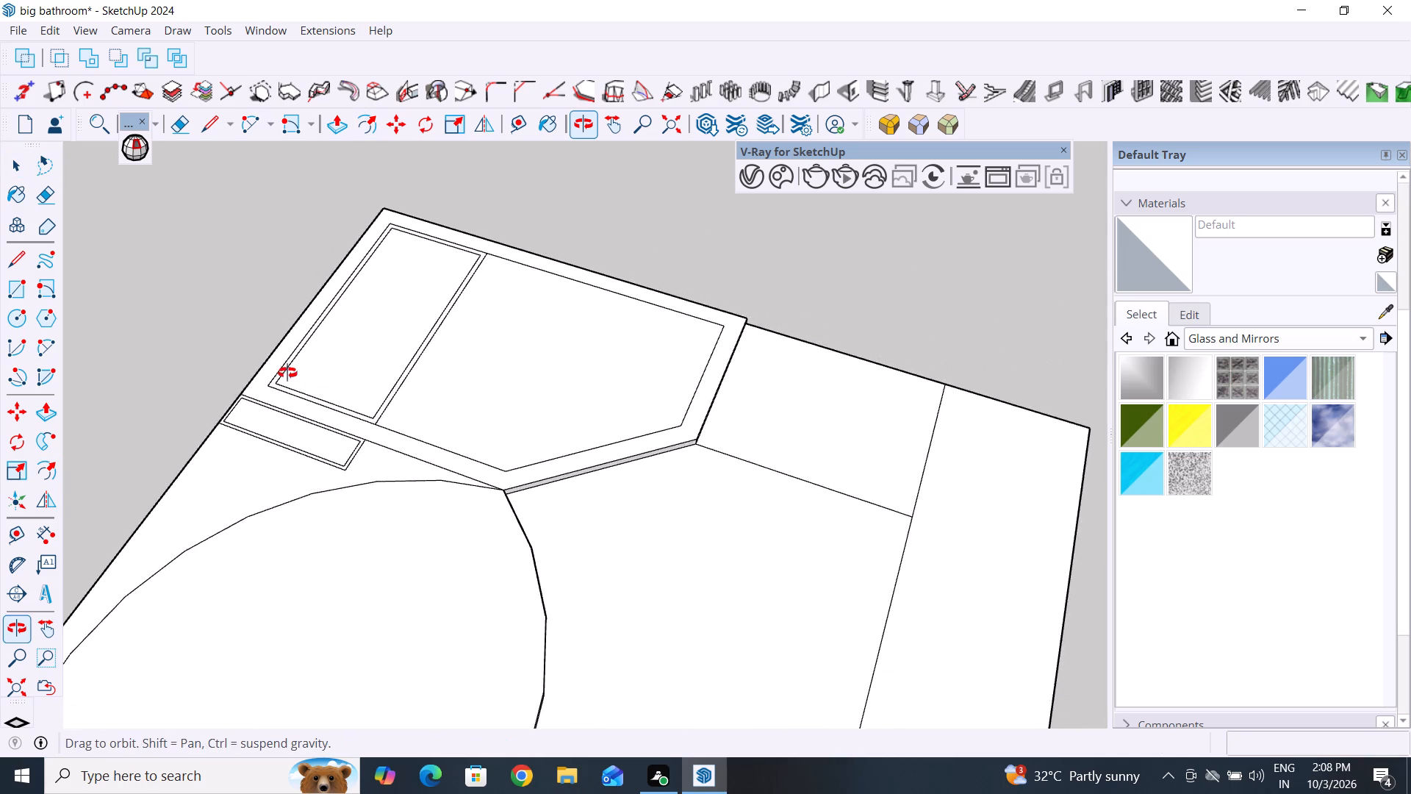
pyautogui.moveTo(287, 373); pyautogui.dragTo(256, 360, button='middle')
pyautogui.scroll(-6, 592, 401)
pyautogui.moveTo(615, 474); pyautogui.dragTo(359, 464, button='middle')
pyautogui.scroll(3, 487, 550)
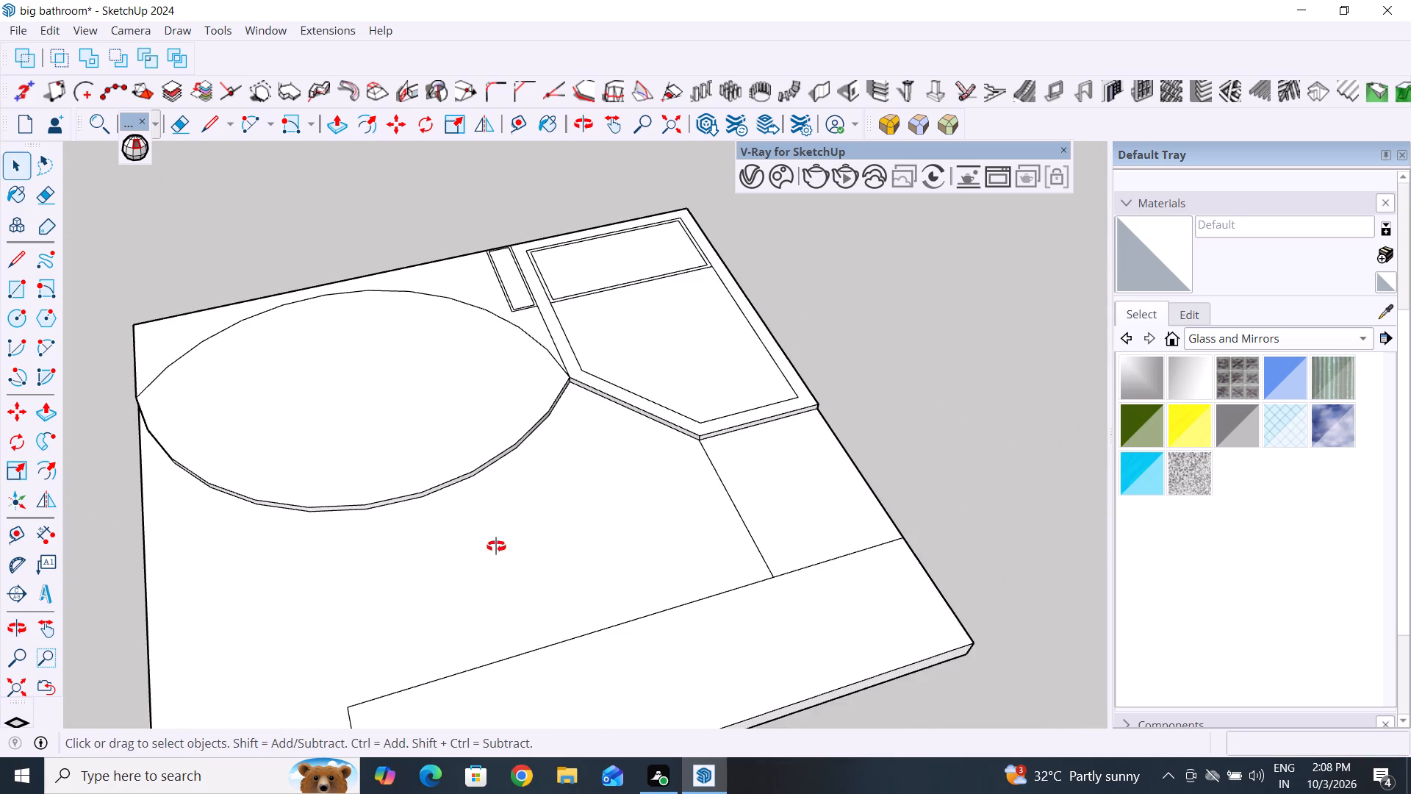
pyautogui.moveTo(489, 546); pyautogui.dragTo(708, 461, button='middle')
pyautogui.scroll(1, 708, 461)
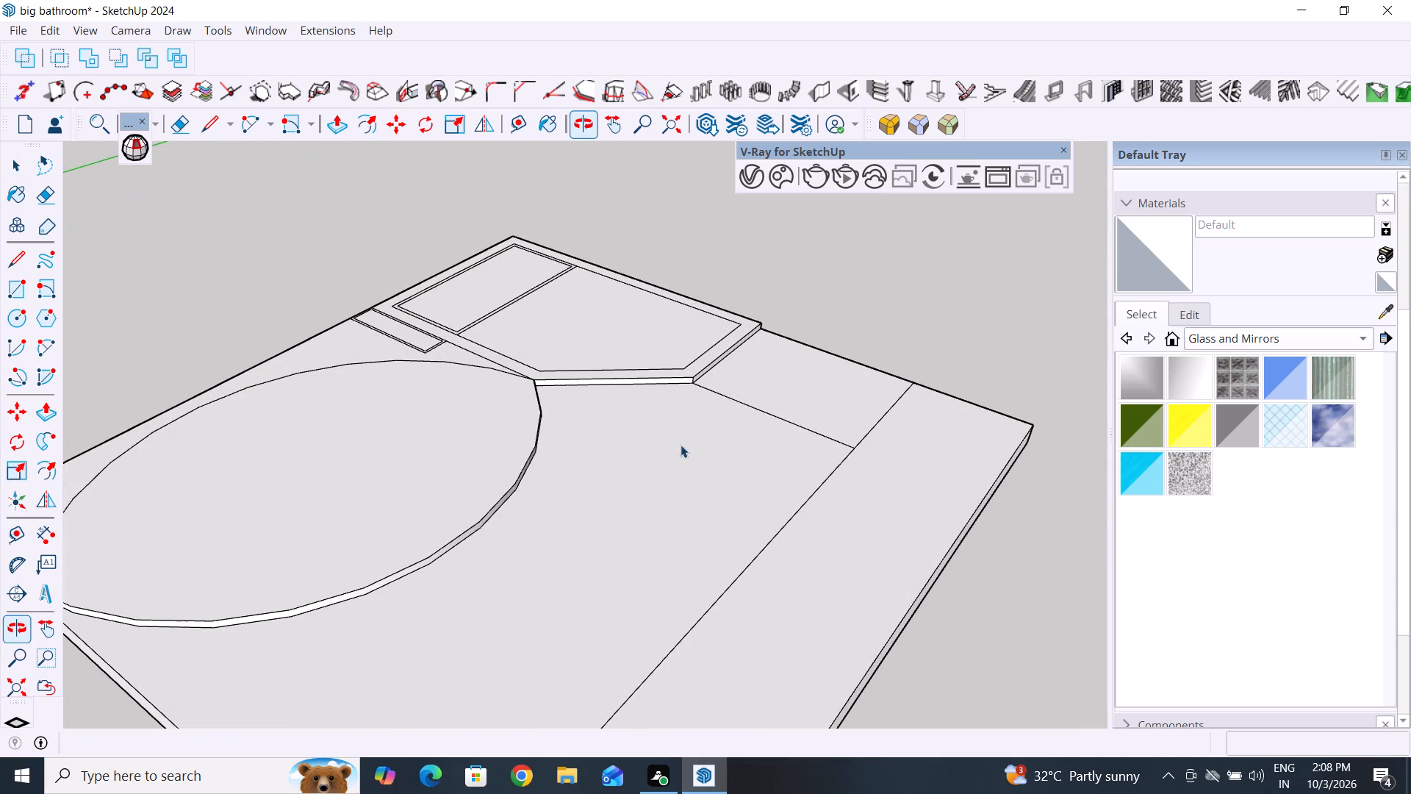
# Unhide all hidden objects in the model.
pyautogui.click(55, 30)
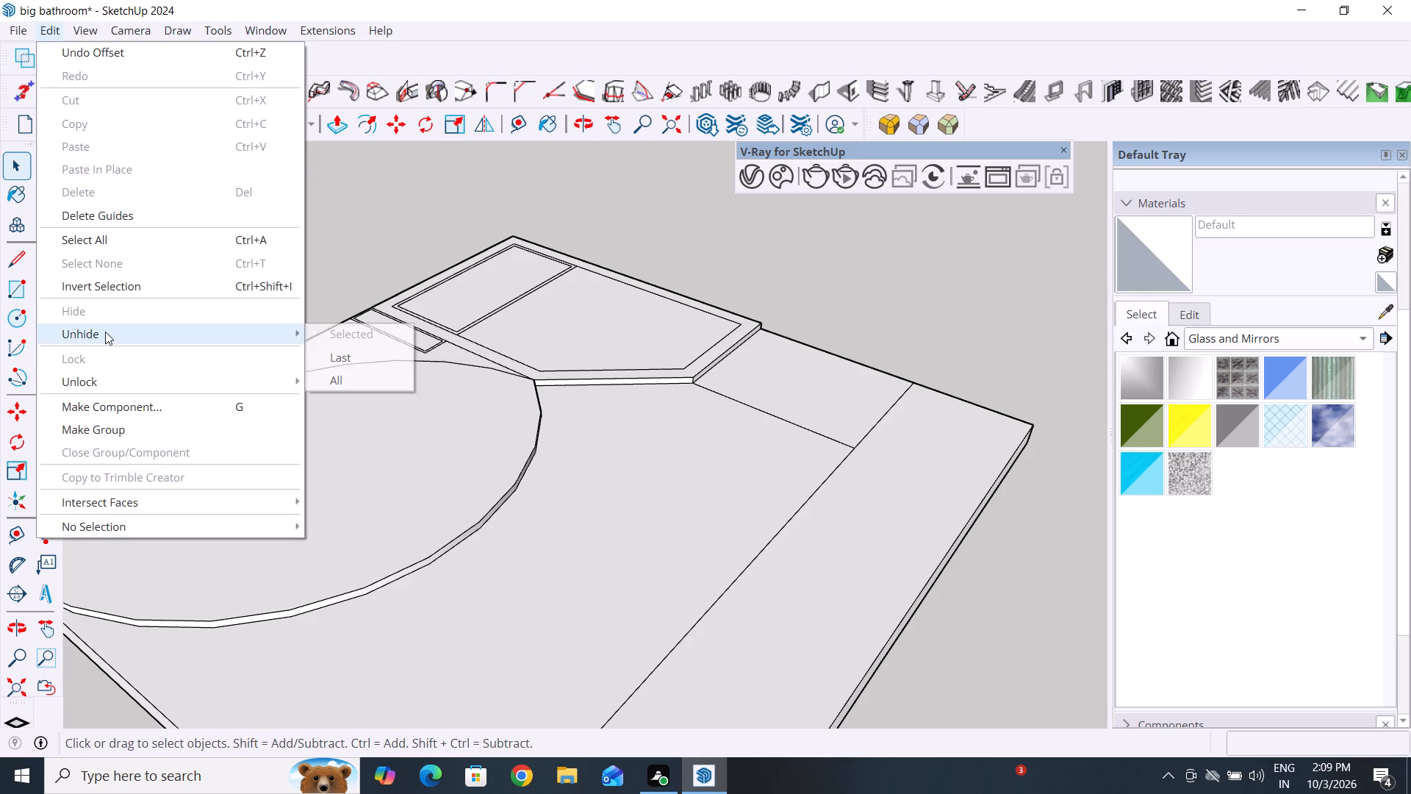
pyautogui.click(369, 385)
# Move the detached L-shaped wall pair about 466.4" onto the floor slab's open sides, meeting the existing walls to enclose the room.
pyautogui.scroll(-2, 545, 401)
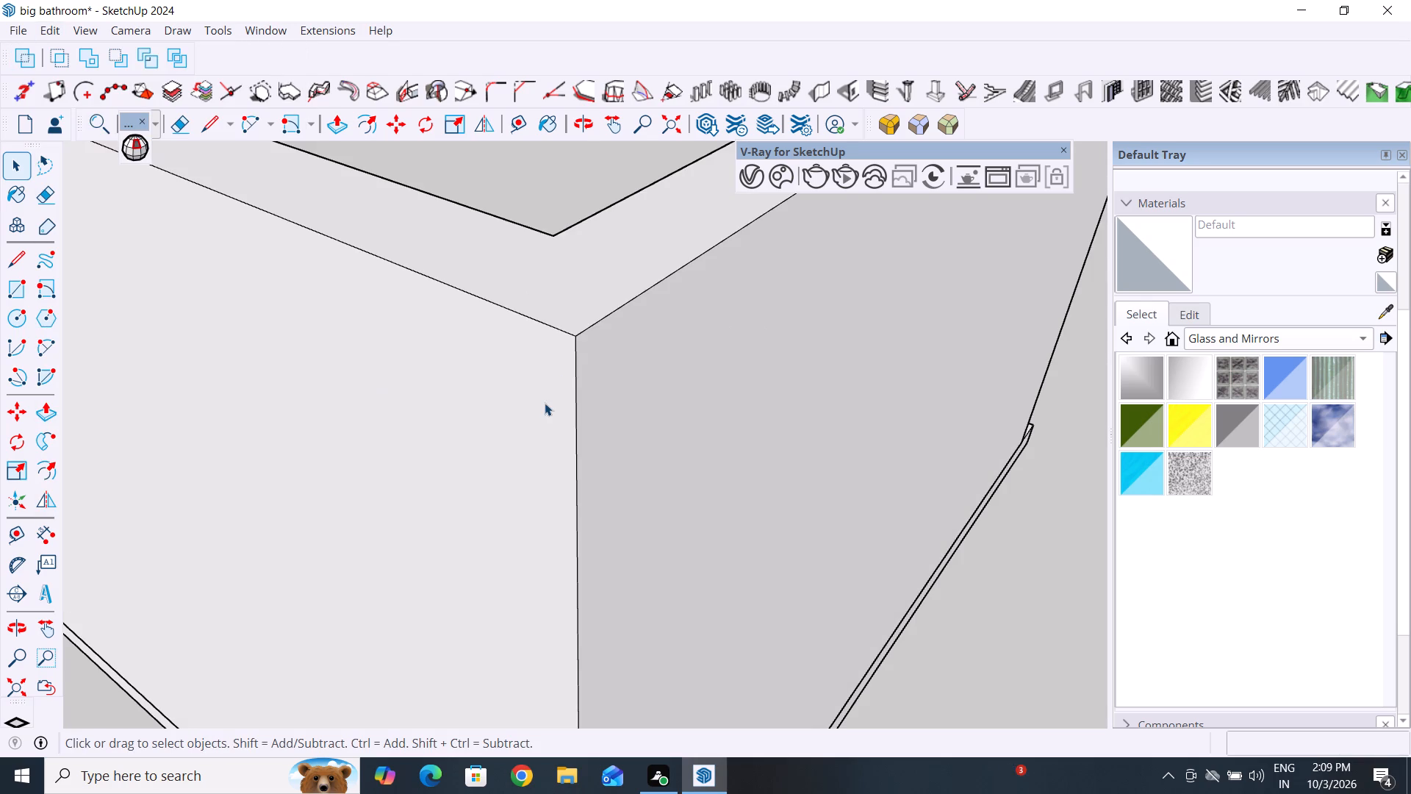
pyautogui.scroll(-18, 545, 403)
pyautogui.moveTo(525, 396); pyautogui.dragTo(1, 492, button='middle')
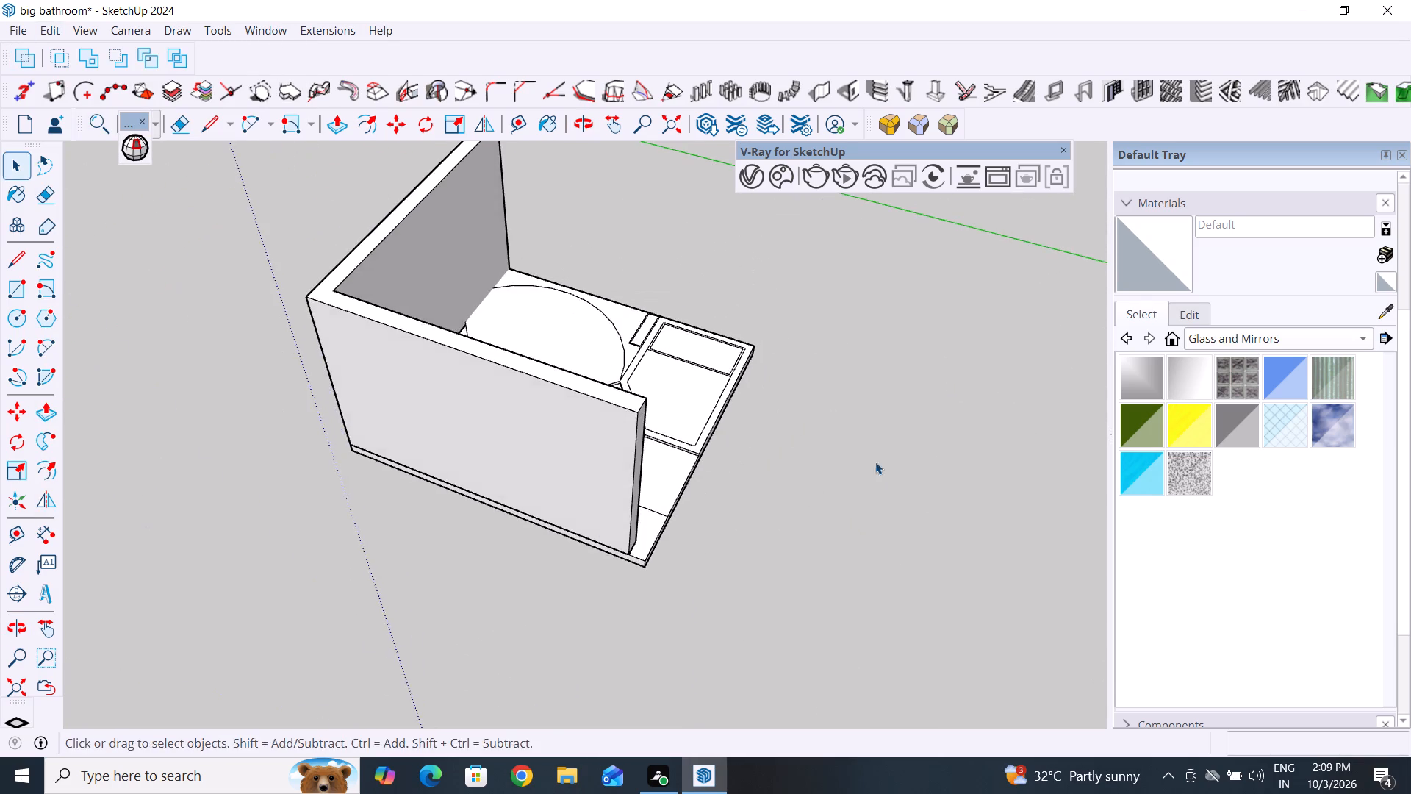
pyautogui.moveTo(841, 458); pyautogui.dragTo(398, 415, button='middle')
pyautogui.moveTo(775, 332); pyautogui.dragTo(491, 379, button='middle')
pyautogui.scroll(3, 822, 336)
pyautogui.moveTo(797, 400); pyautogui.dragTo(622, 387, button='middle')
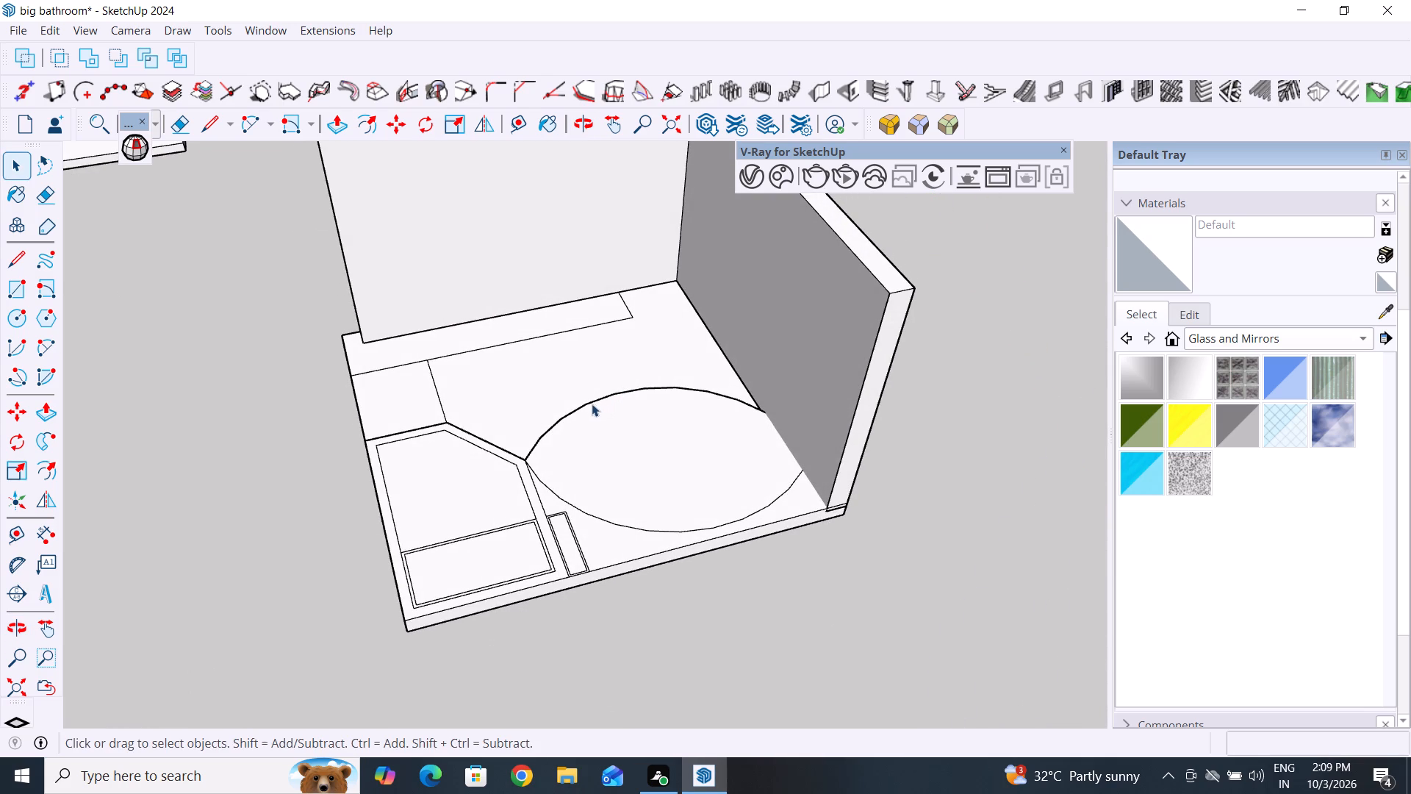
pyautogui.scroll(-13, 567, 400)
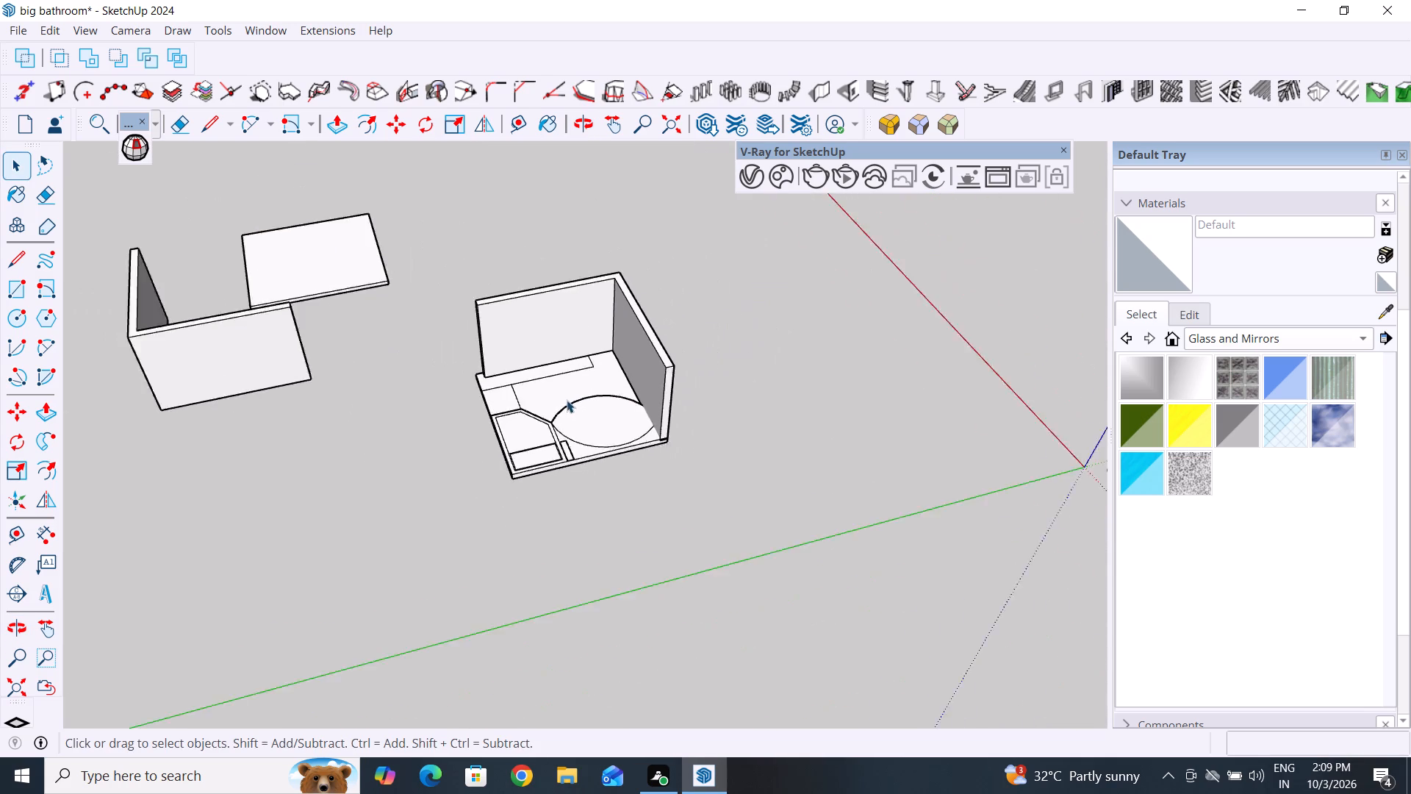
pyautogui.click(306, 371)
pyautogui.press('m')
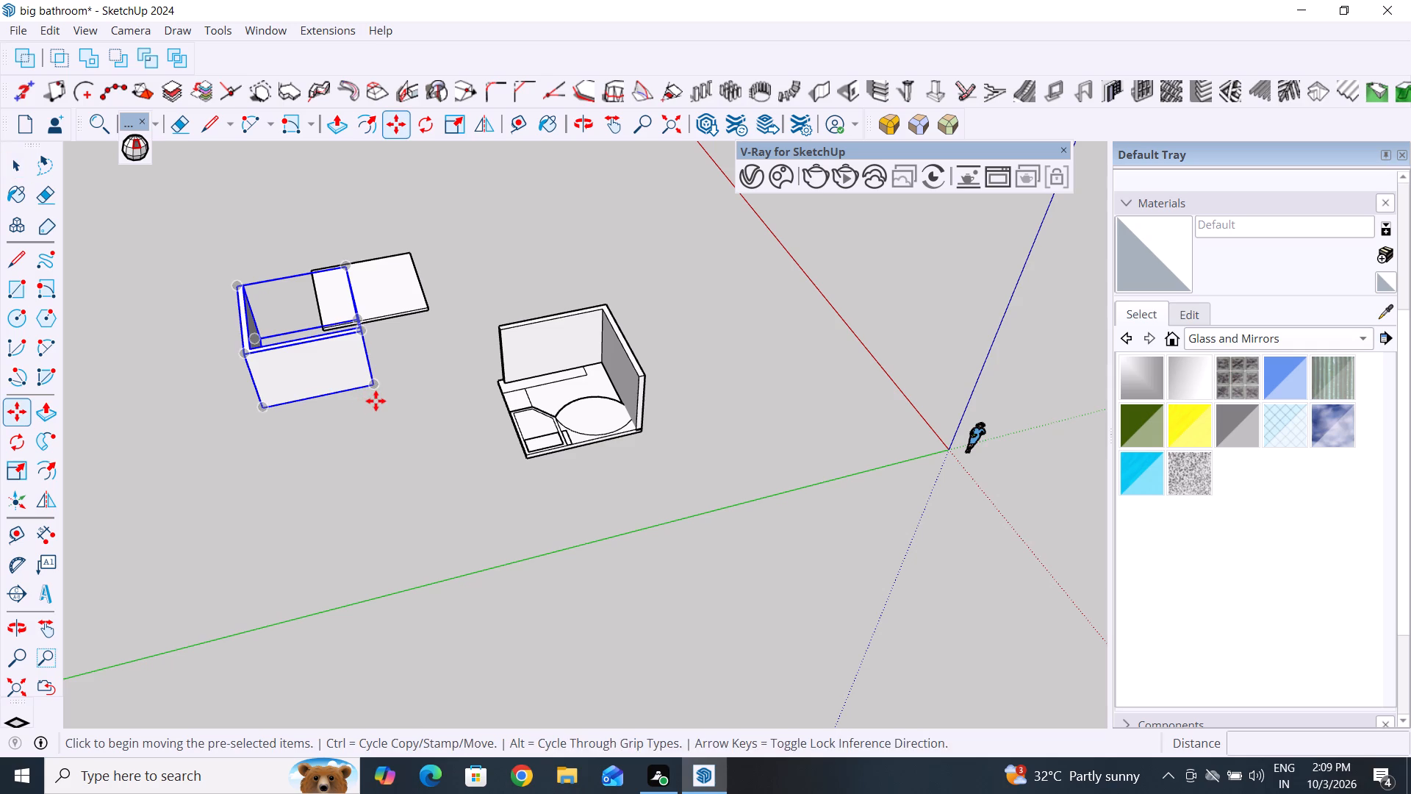
pyautogui.click(373, 393)
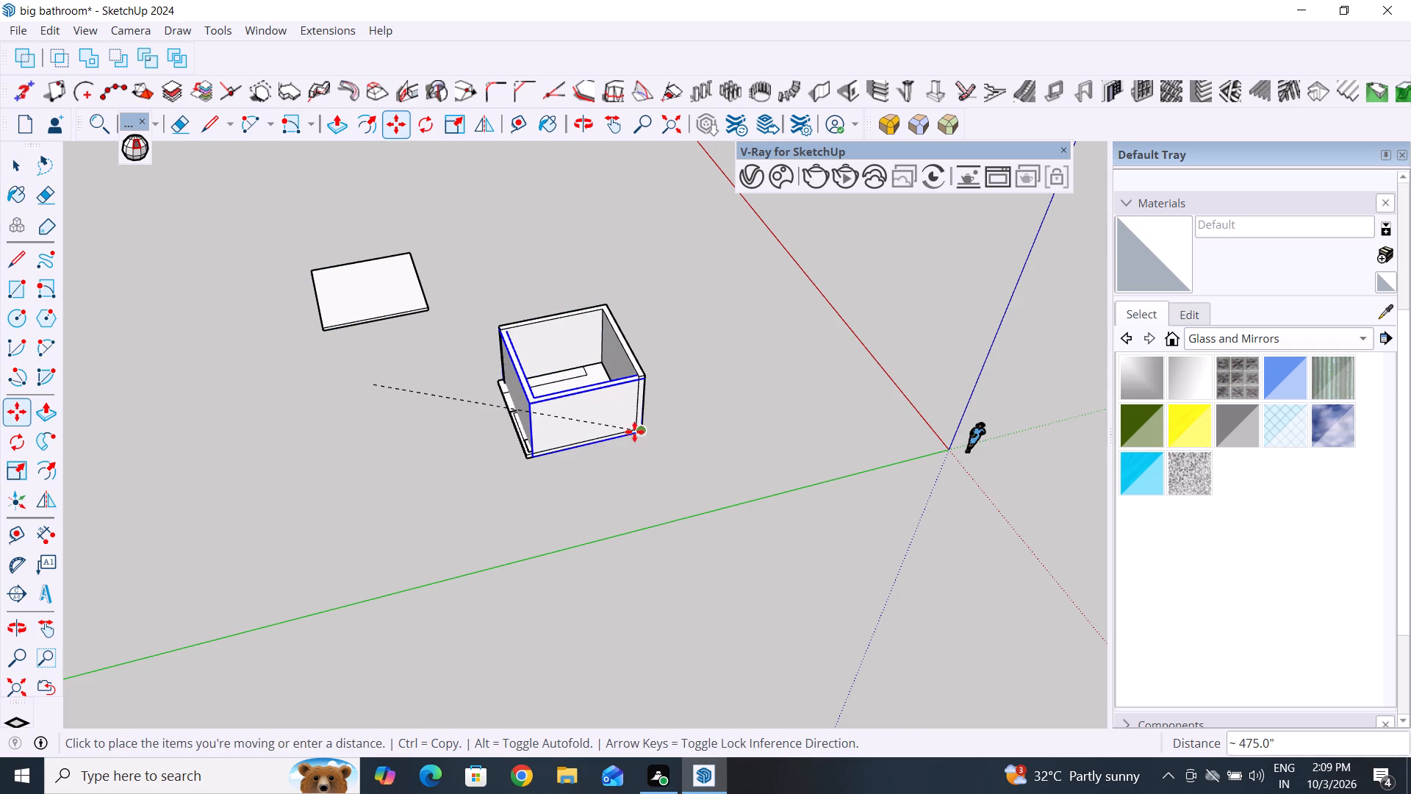
pyautogui.scroll(10, 631, 423)
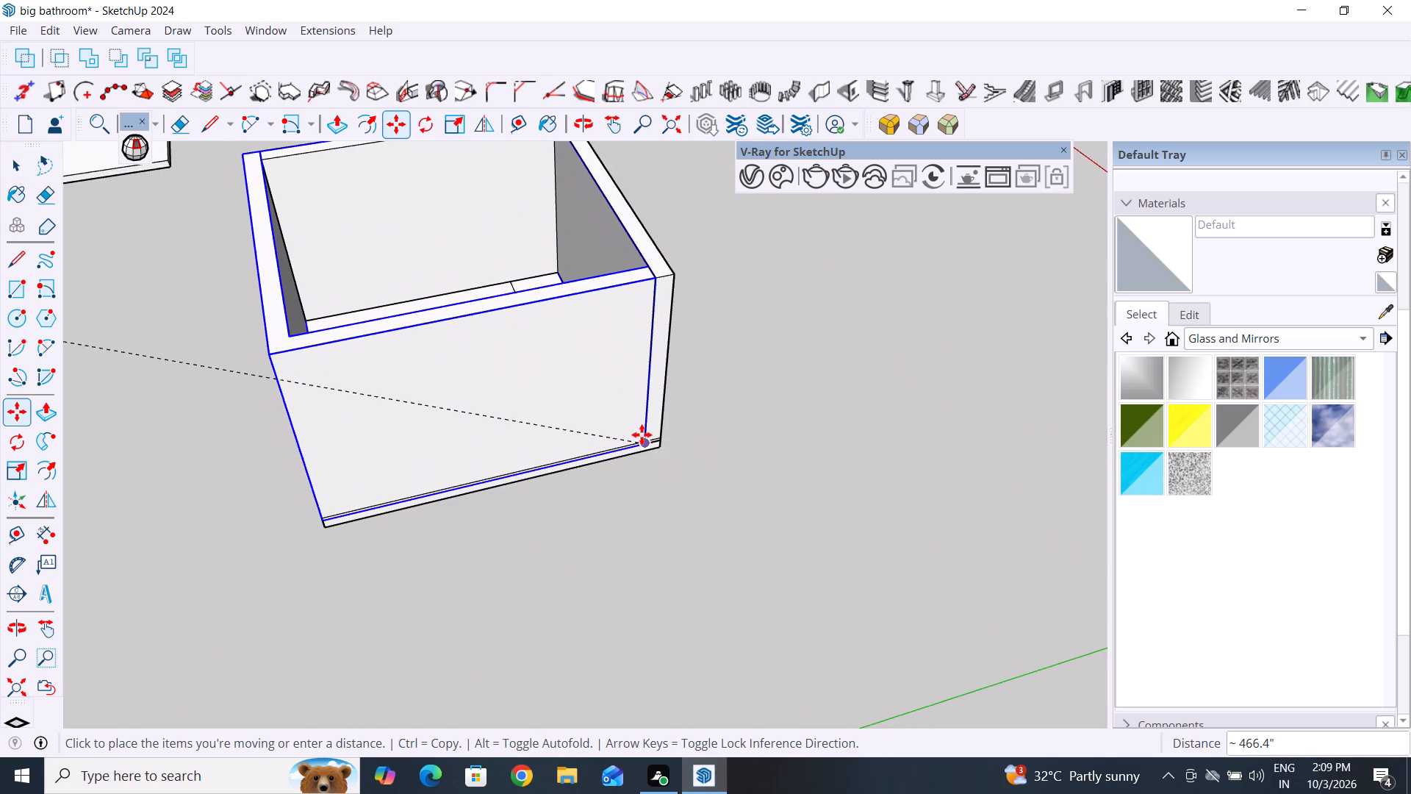
pyautogui.click(642, 434)
pyautogui.click(18, 159)
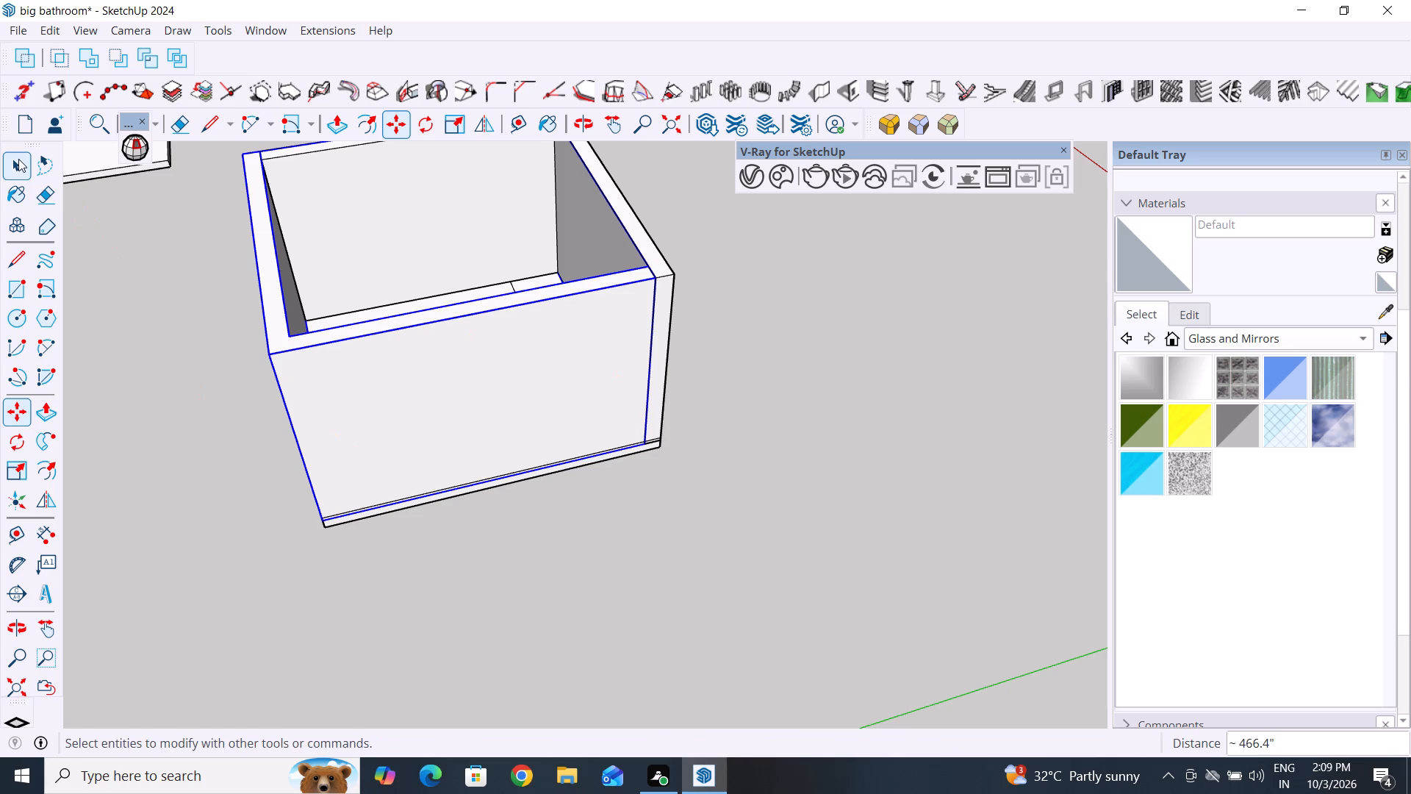
pyautogui.click(193, 419)
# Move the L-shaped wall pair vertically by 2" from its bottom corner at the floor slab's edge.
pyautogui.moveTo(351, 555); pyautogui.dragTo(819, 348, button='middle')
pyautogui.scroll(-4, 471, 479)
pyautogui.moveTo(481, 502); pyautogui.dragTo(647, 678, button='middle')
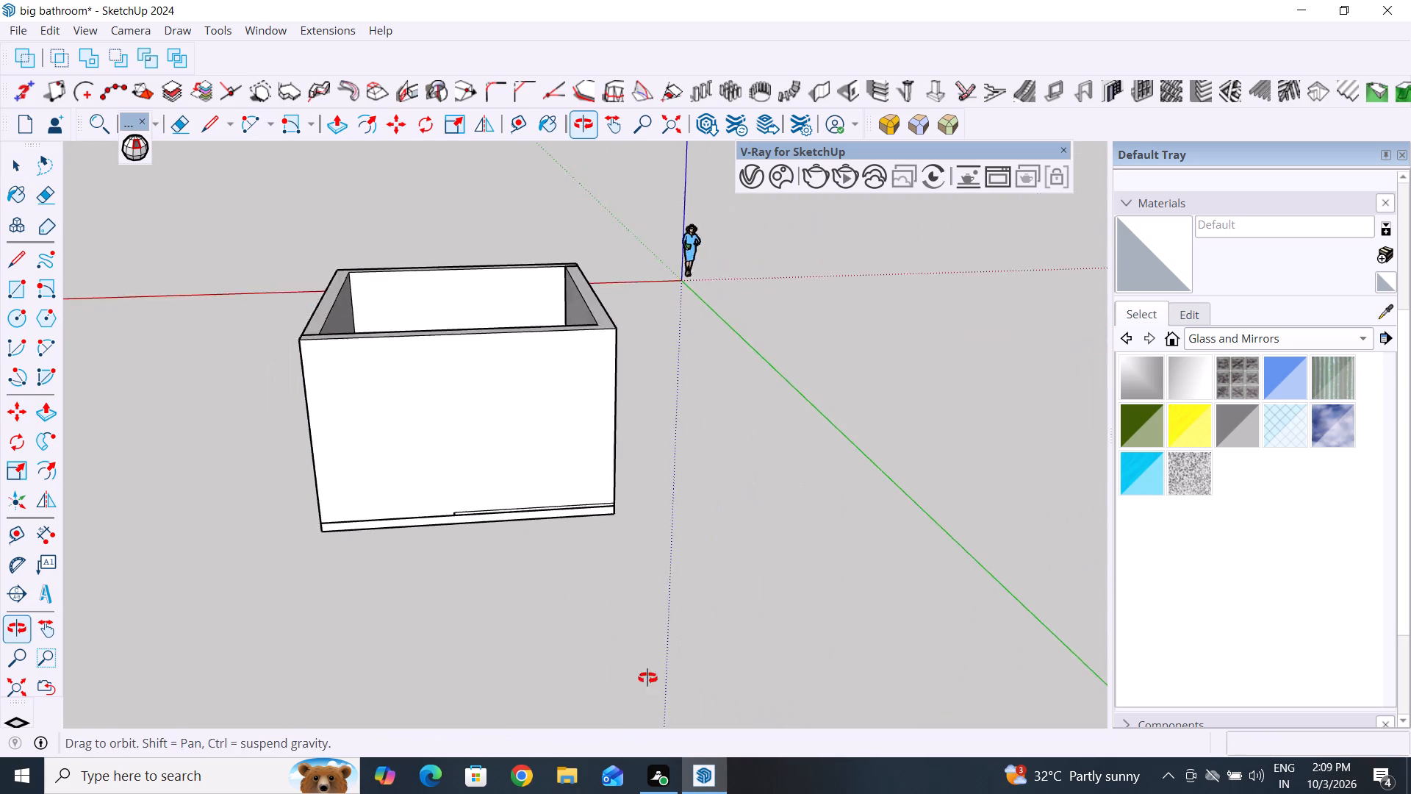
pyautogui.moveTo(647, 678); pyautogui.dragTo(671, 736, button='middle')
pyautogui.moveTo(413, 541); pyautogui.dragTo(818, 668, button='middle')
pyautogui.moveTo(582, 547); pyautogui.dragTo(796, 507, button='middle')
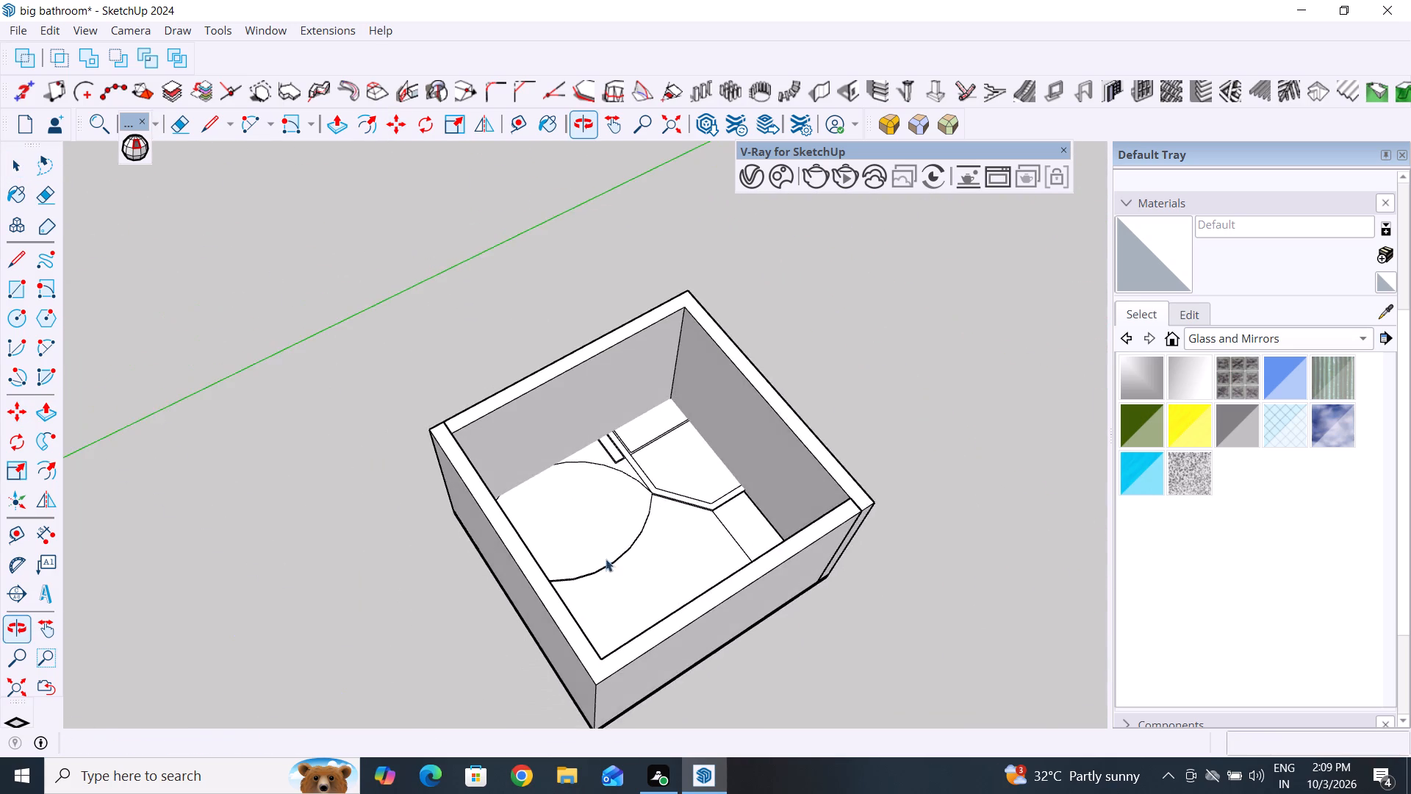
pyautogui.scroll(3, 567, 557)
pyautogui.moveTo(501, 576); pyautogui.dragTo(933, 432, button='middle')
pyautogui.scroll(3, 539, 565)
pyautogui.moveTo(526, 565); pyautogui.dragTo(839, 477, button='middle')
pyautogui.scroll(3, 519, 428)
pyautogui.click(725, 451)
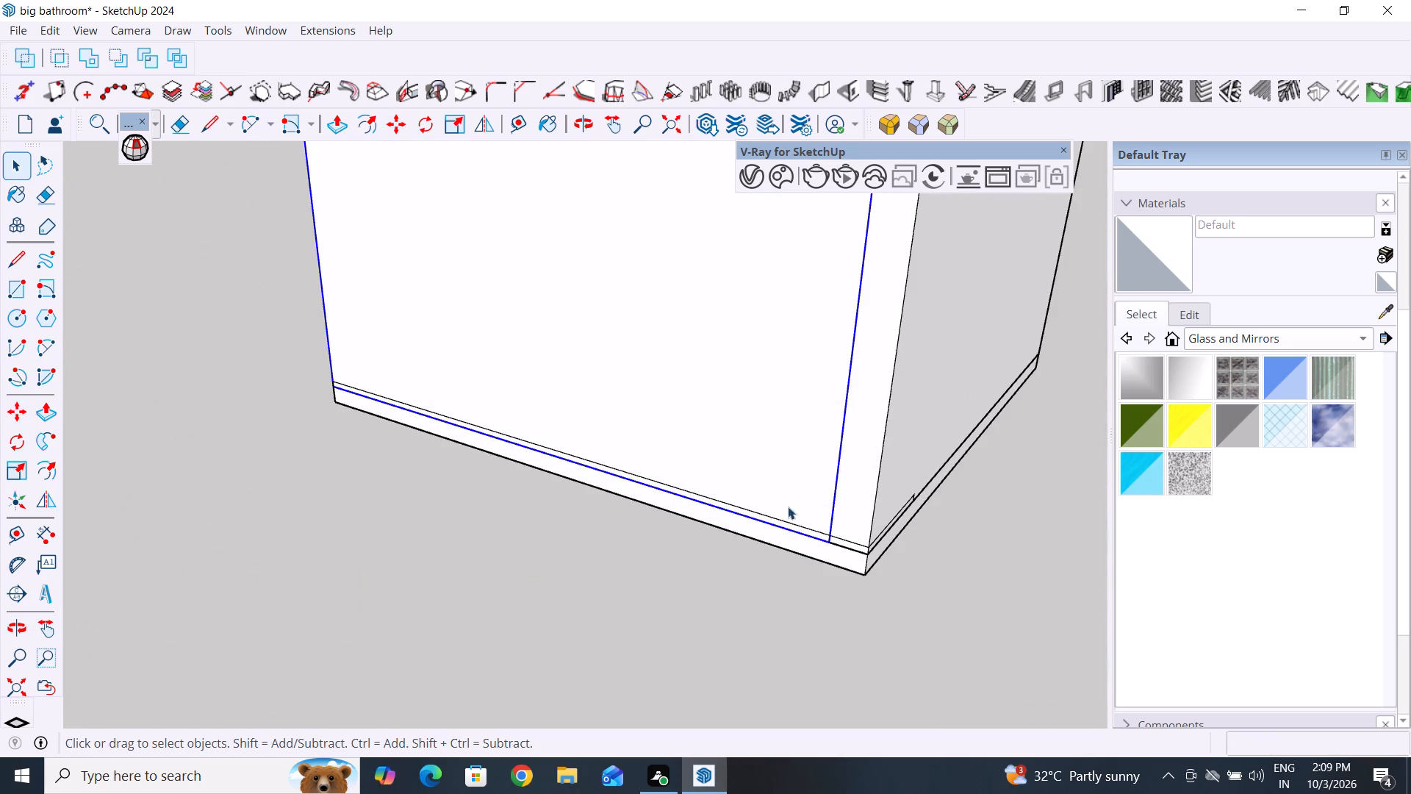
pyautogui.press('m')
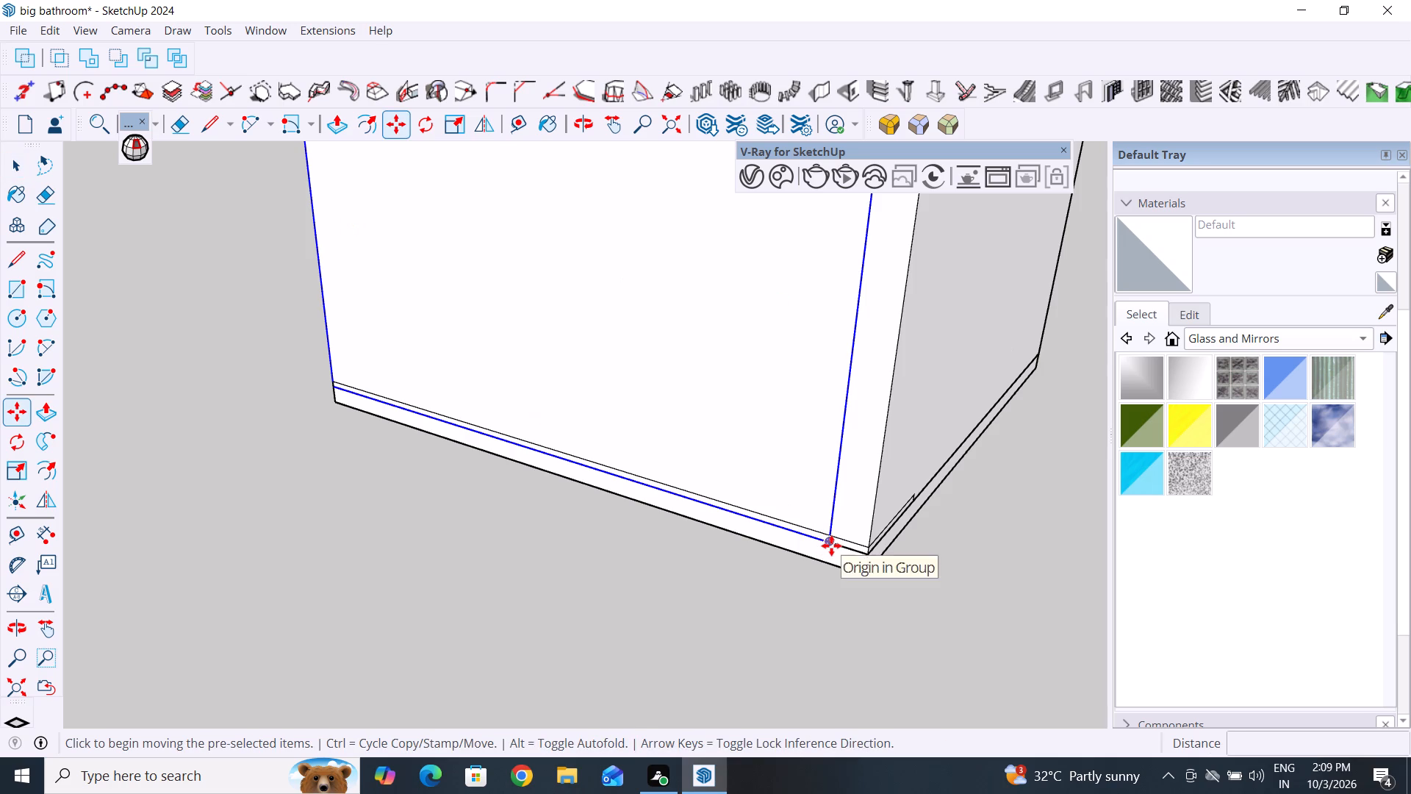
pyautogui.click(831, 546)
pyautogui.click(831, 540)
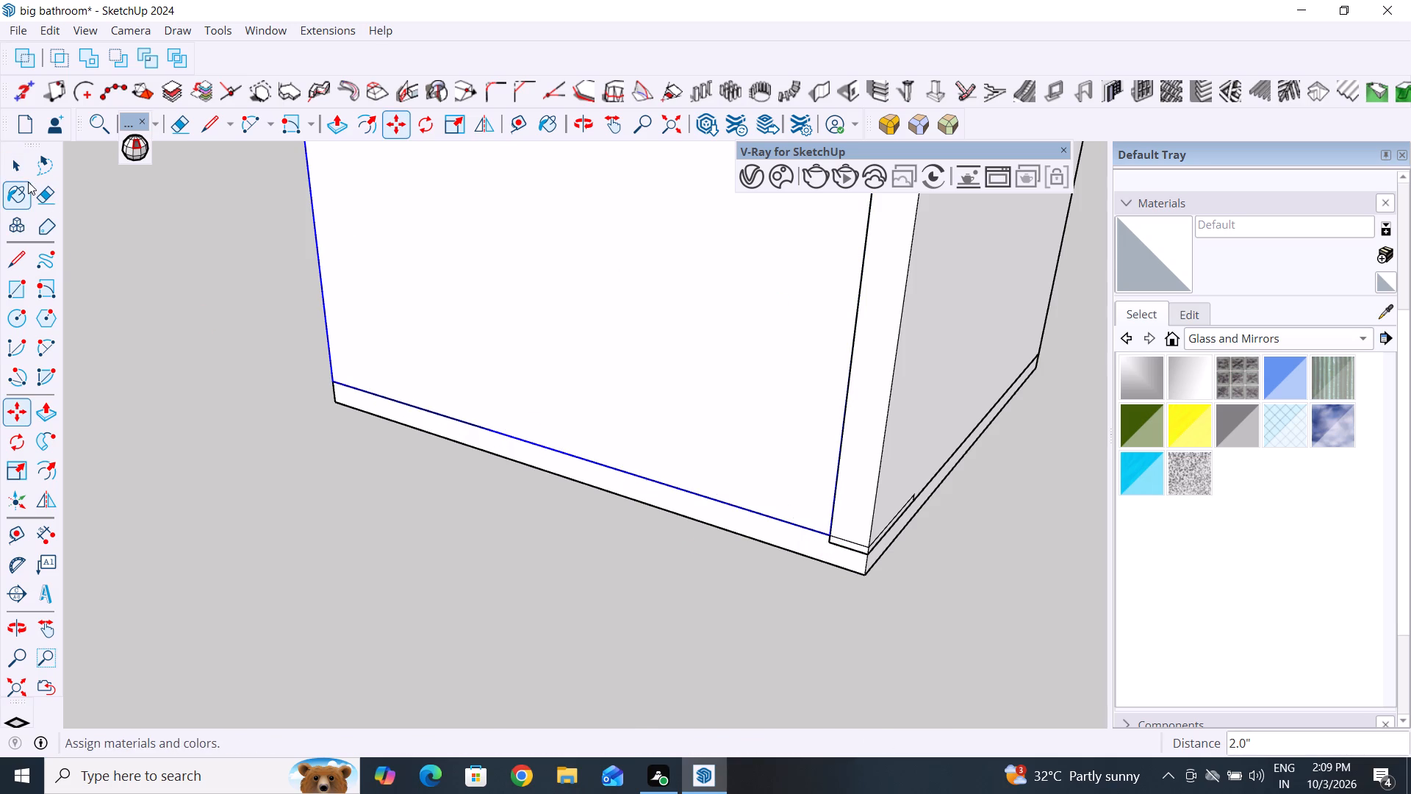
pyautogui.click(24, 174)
# Examine from several sides how the bases of both L-shaped wall pairs meet the floor slab's edges.
pyautogui.scroll(-11, 234, 460)
pyautogui.moveTo(512, 399); pyautogui.dragTo(256, 512, button='middle')
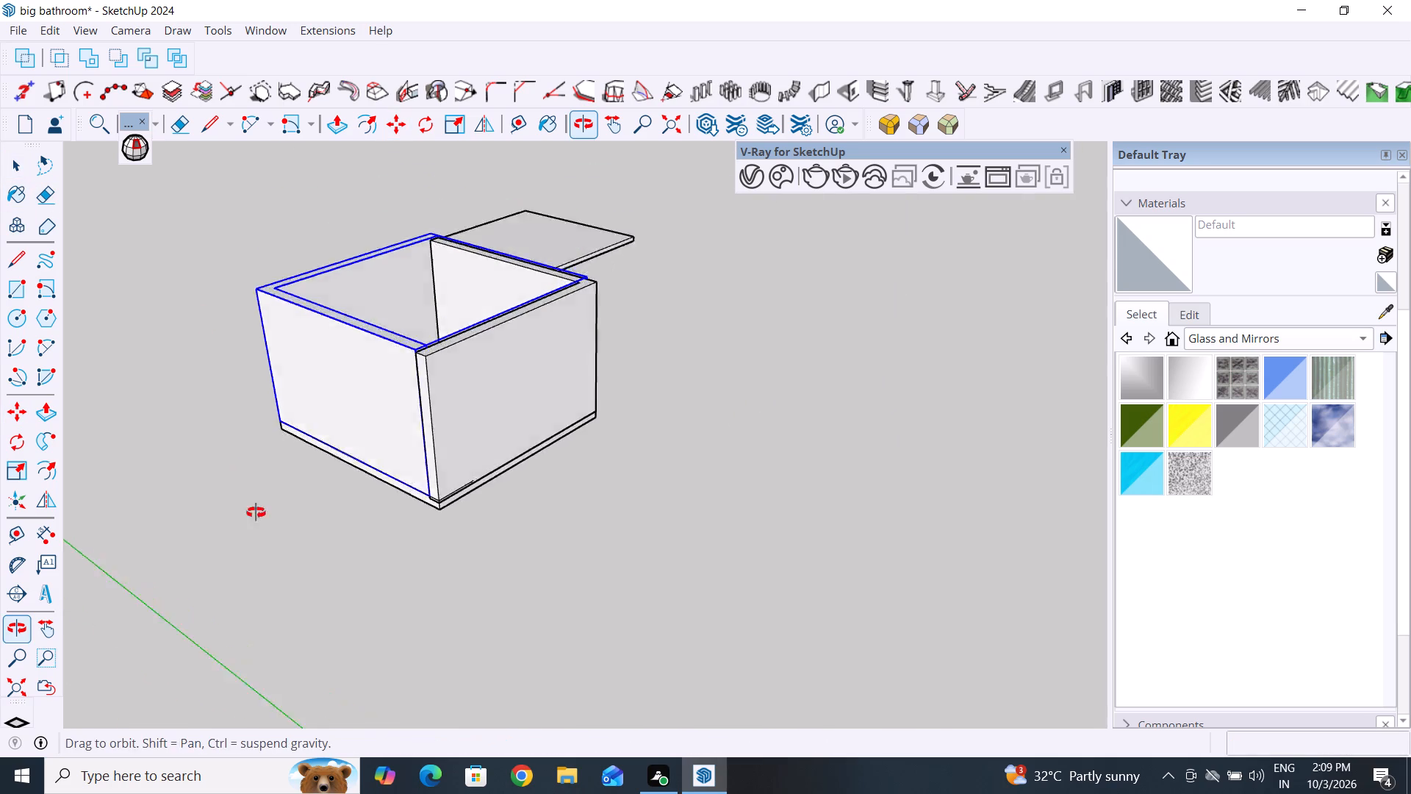
pyautogui.moveTo(256, 512); pyautogui.dragTo(175, 511, button='middle')
pyautogui.click(592, 368)
pyautogui.moveTo(733, 414); pyautogui.dragTo(795, 342, button='middle')
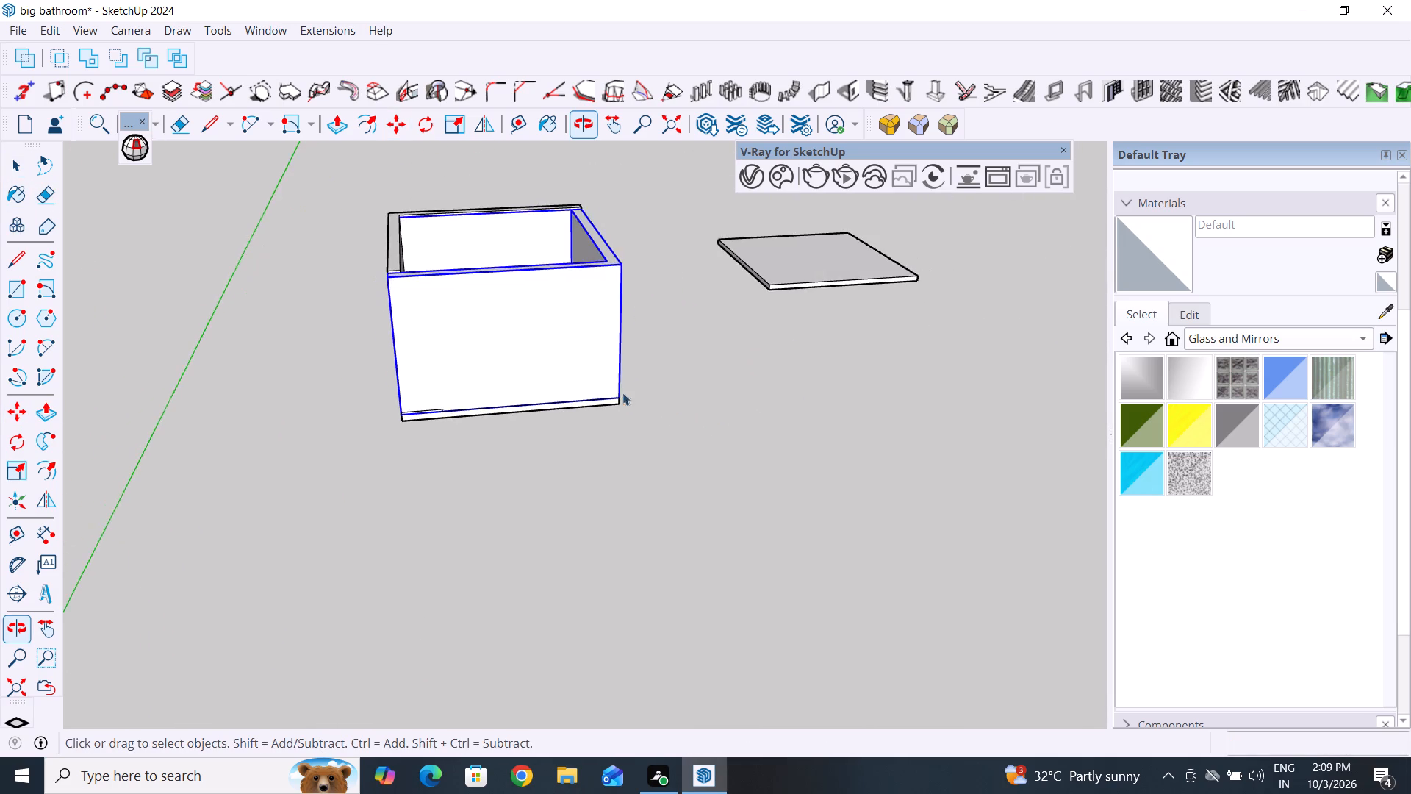
pyautogui.scroll(14, 409, 418)
pyautogui.moveTo(410, 446); pyautogui.dragTo(642, 401, button='middle')
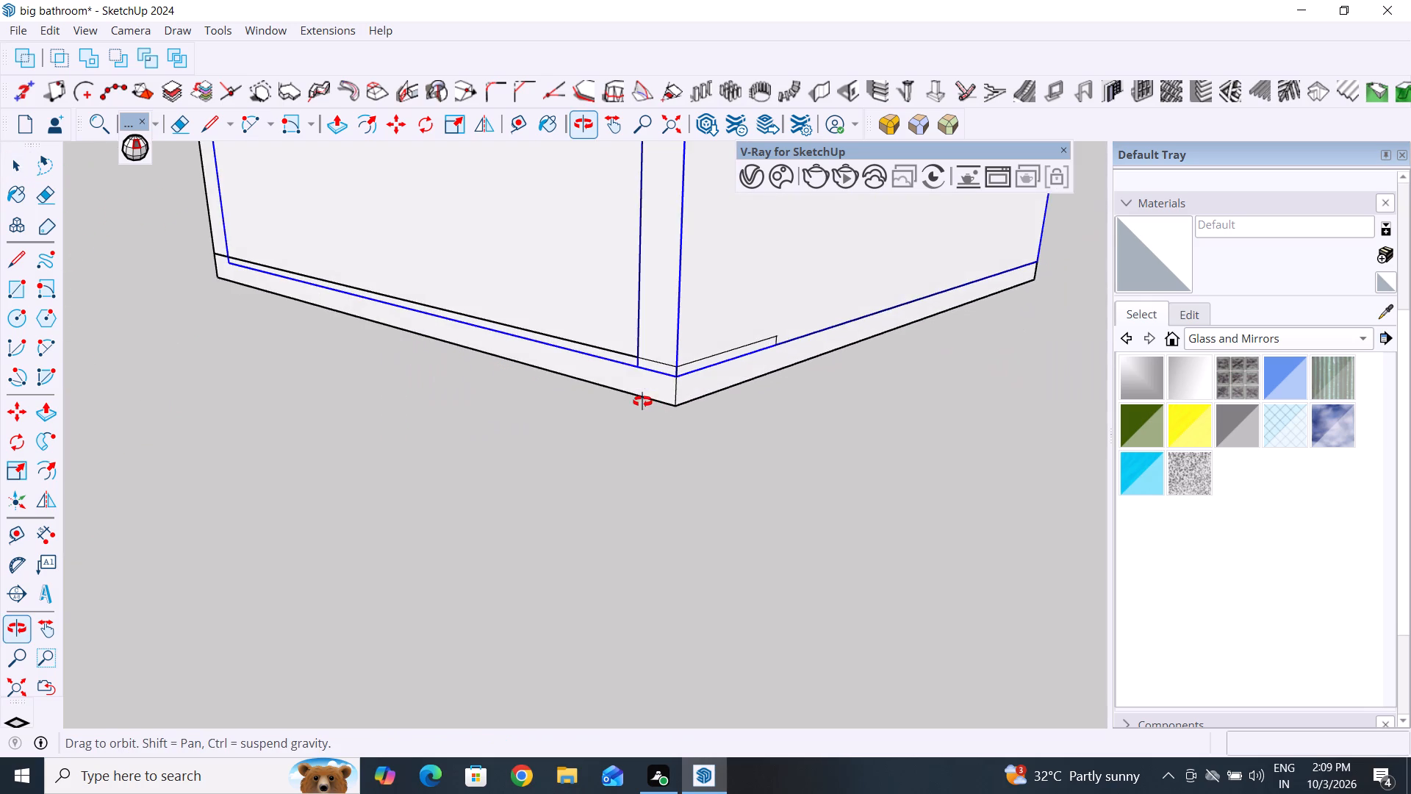
pyautogui.moveTo(642, 401); pyautogui.dragTo(201, 494, button='middle')
pyautogui.click(419, 618)
pyautogui.scroll(-6, 6, 379)
pyautogui.scroll(-6, 174, 418)
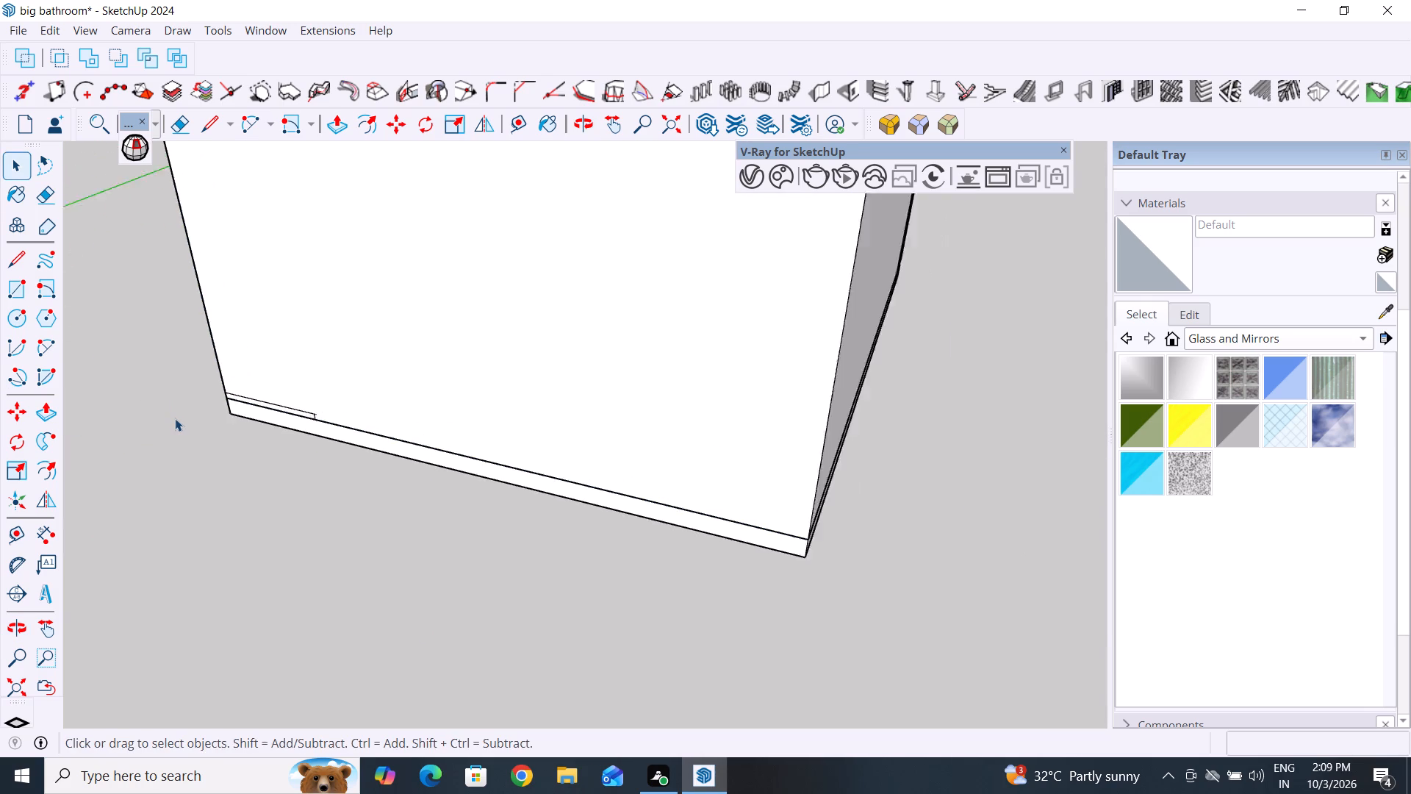
pyautogui.scroll(-5, 175, 418)
pyautogui.moveTo(632, 422); pyautogui.dragTo(338, 449, button='middle')
pyautogui.click(524, 321)
pyautogui.moveTo(715, 400); pyautogui.dragTo(412, 320, button='middle')
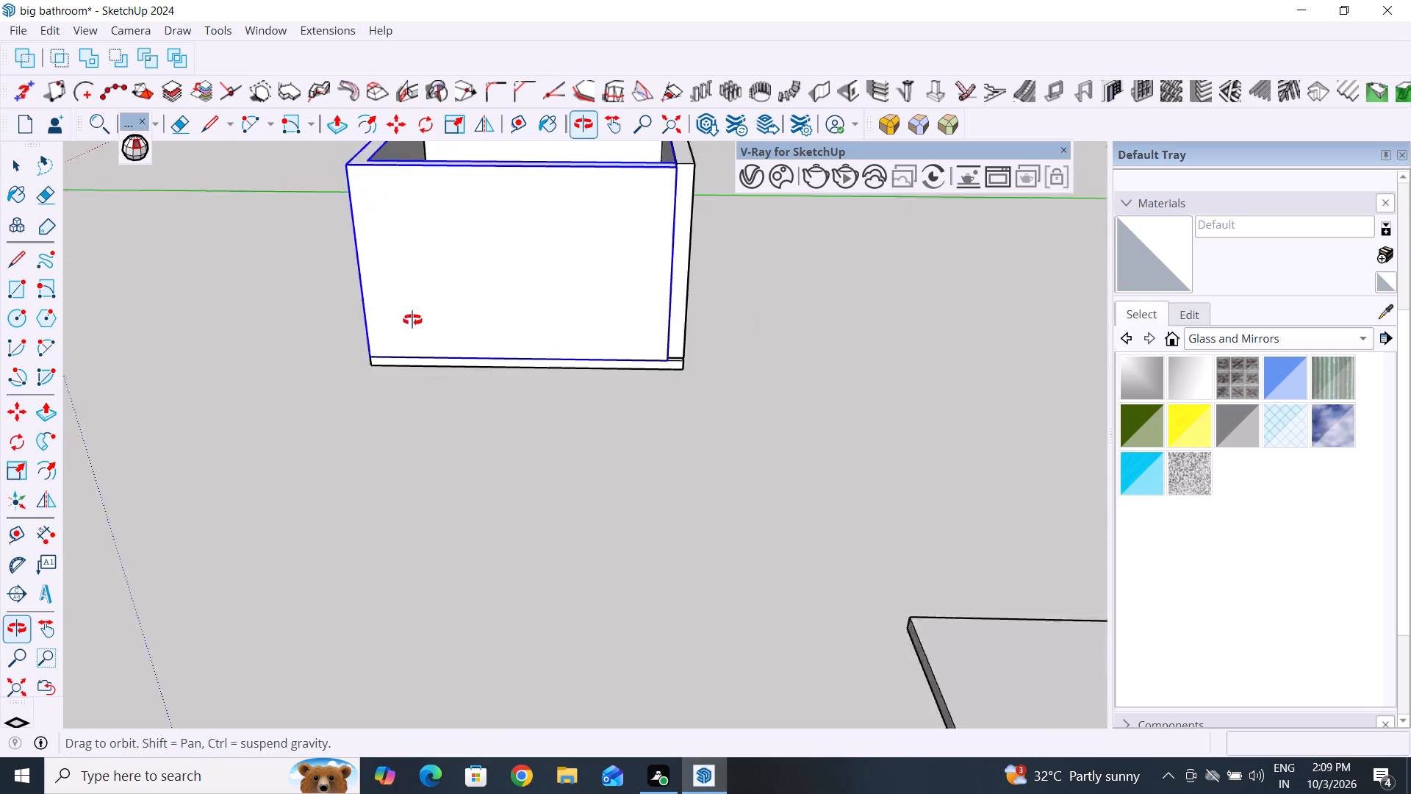
pyautogui.moveTo(412, 320); pyautogui.dragTo(412, 320, button='middle')
pyautogui.click(716, 393)
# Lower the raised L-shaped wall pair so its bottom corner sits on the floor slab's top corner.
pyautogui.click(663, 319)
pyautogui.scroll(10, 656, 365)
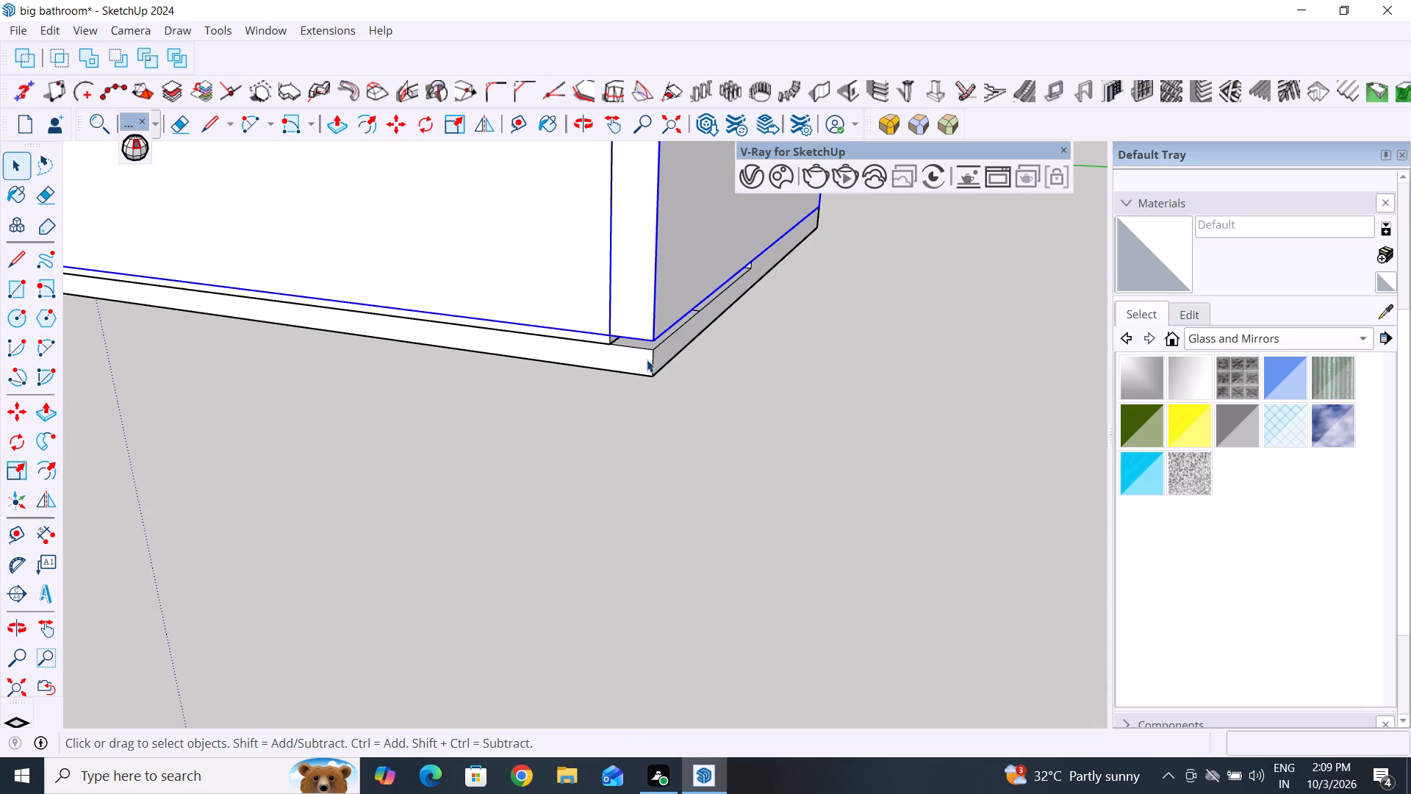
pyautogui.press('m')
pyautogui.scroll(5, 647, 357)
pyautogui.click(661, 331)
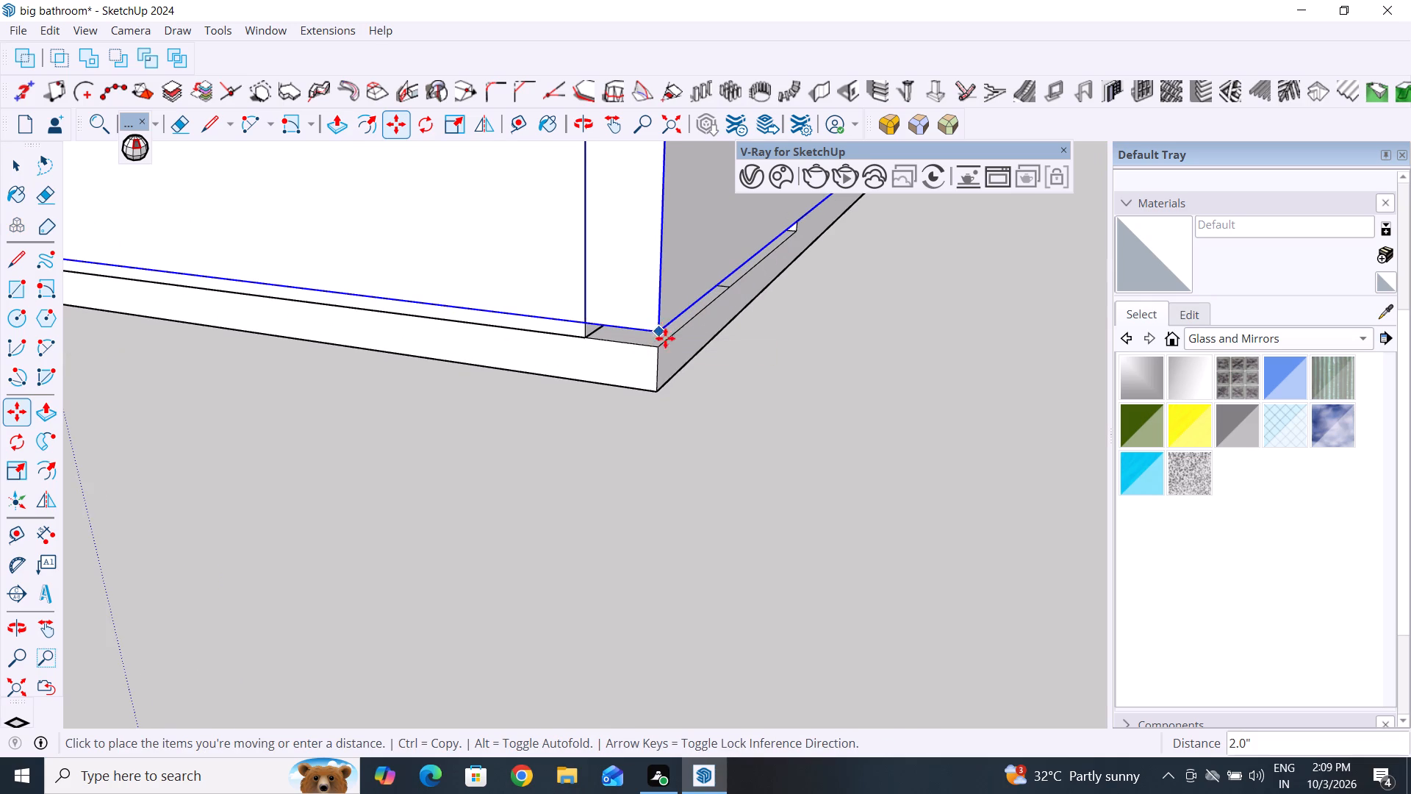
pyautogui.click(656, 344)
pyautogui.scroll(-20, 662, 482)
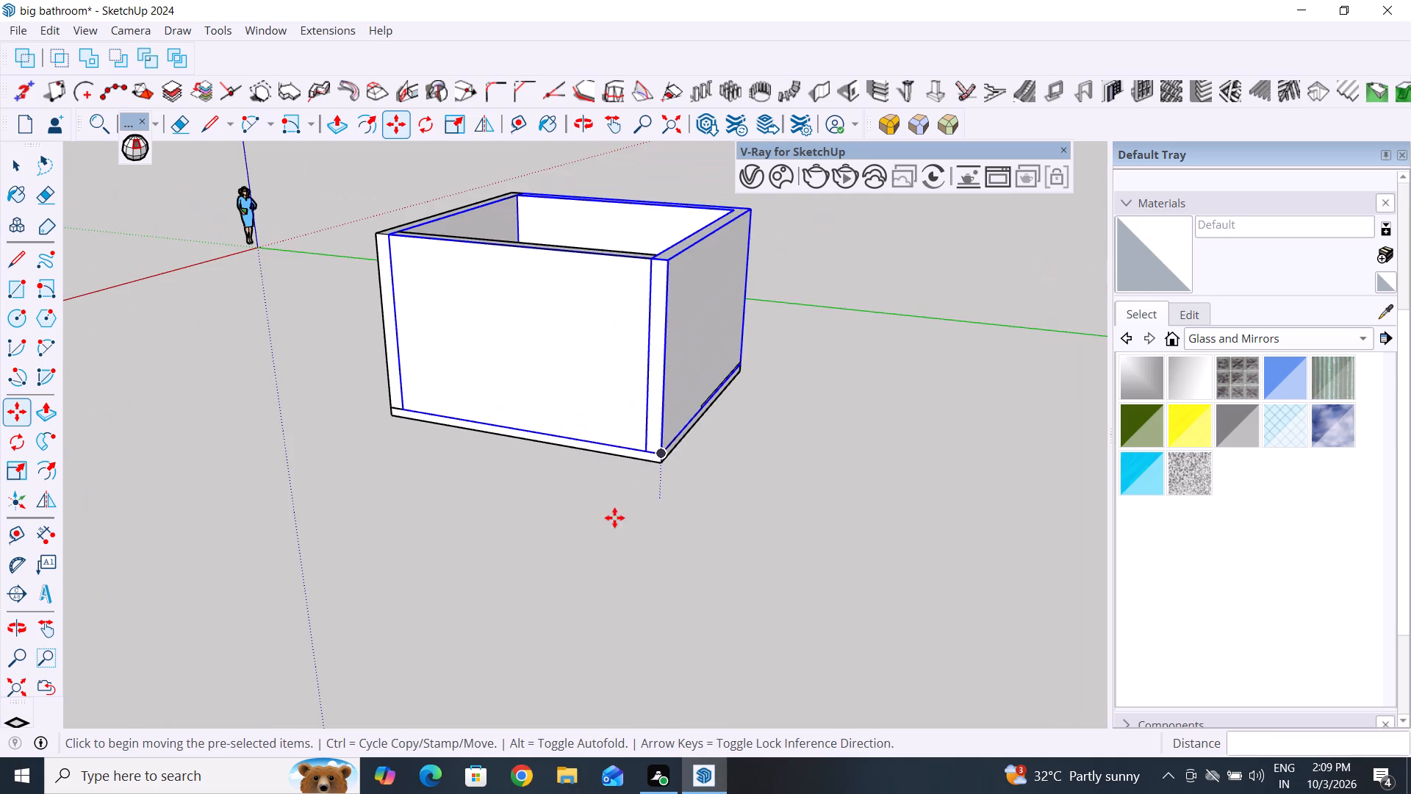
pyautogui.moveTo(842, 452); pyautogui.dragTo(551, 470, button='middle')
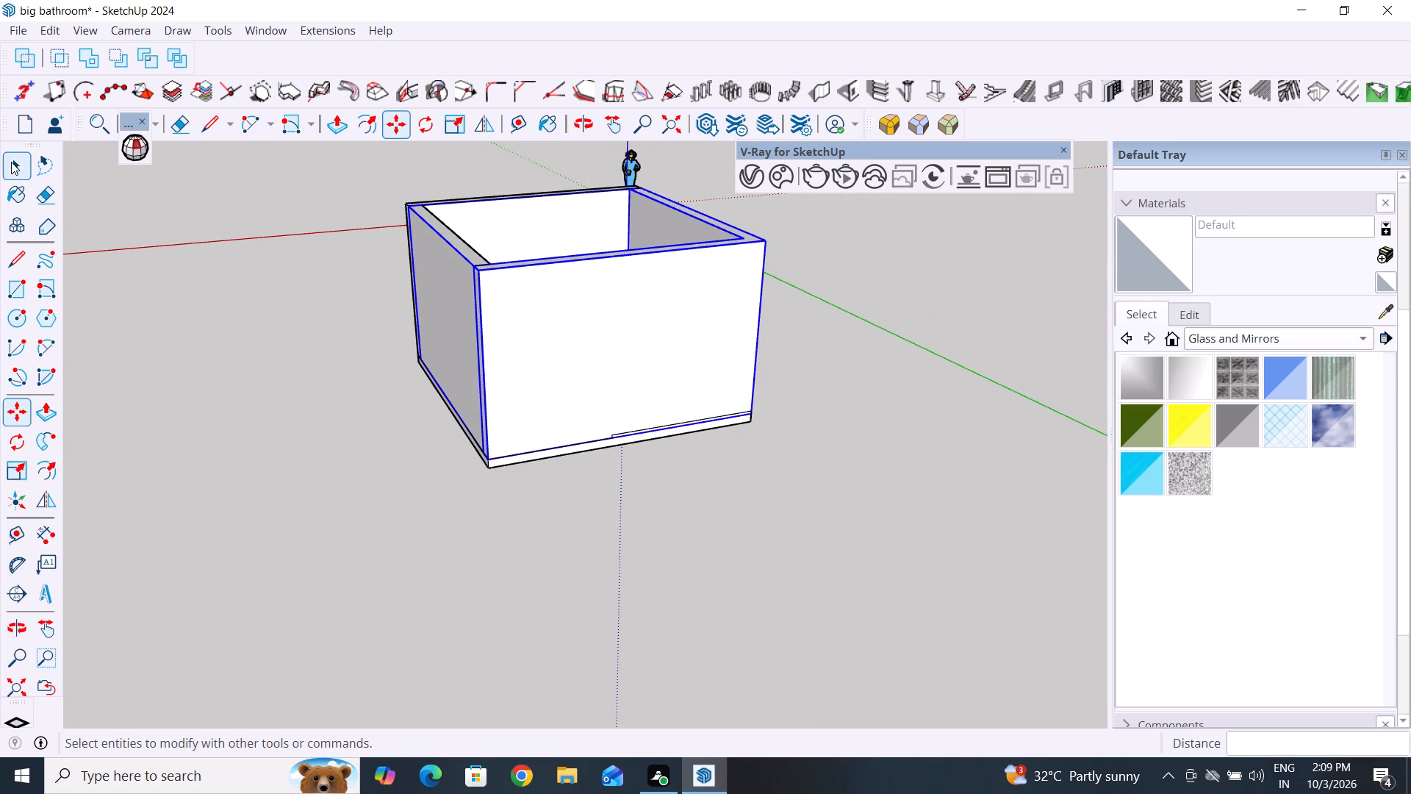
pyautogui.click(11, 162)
# Examine the enclosed room from outside and from above, checking the wall tops and floor zones.
pyautogui.moveTo(516, 509); pyautogui.dragTo(351, 465, button='middle')
pyautogui.moveTo(944, 379); pyautogui.dragTo(823, 659, button='middle')
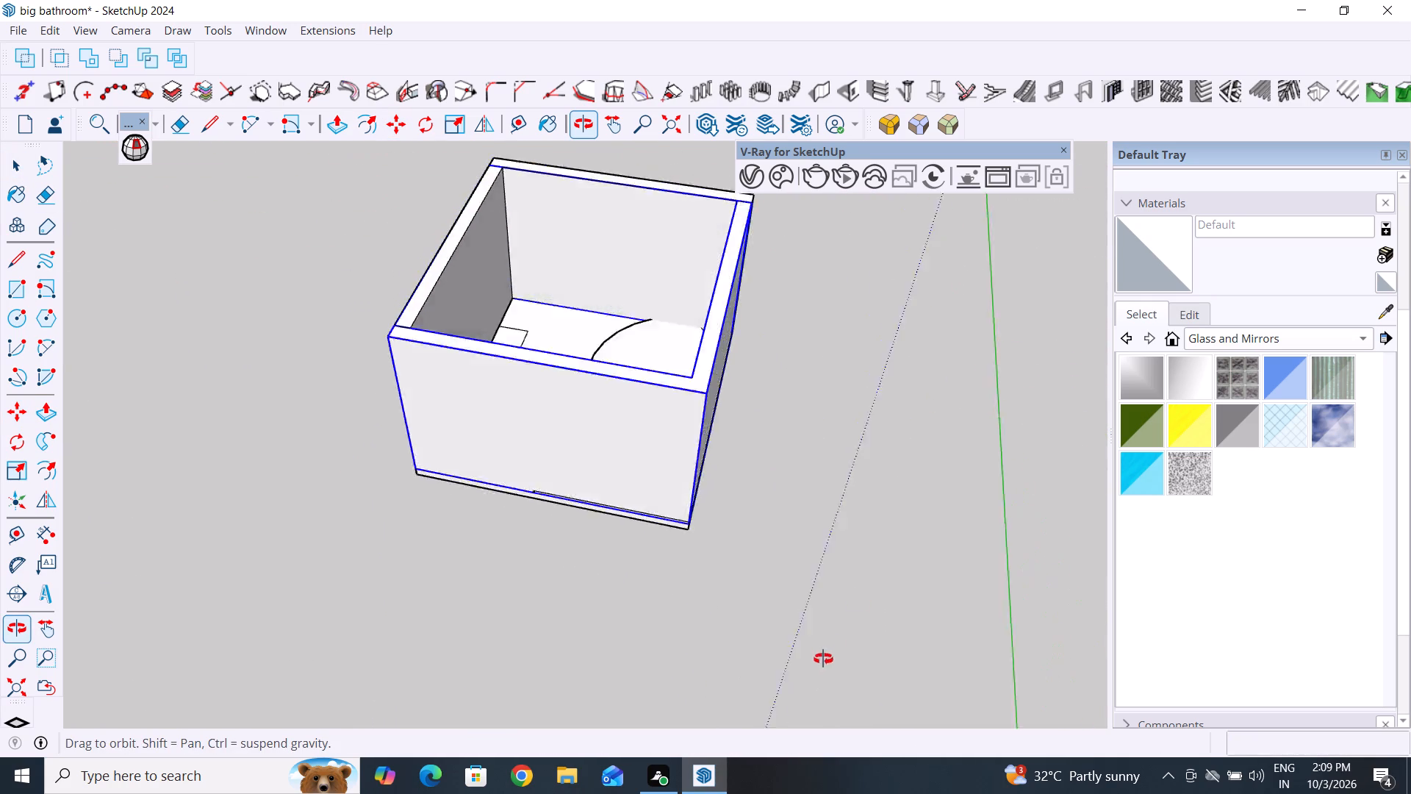
pyautogui.moveTo(823, 659); pyautogui.dragTo(778, 551, button='middle')
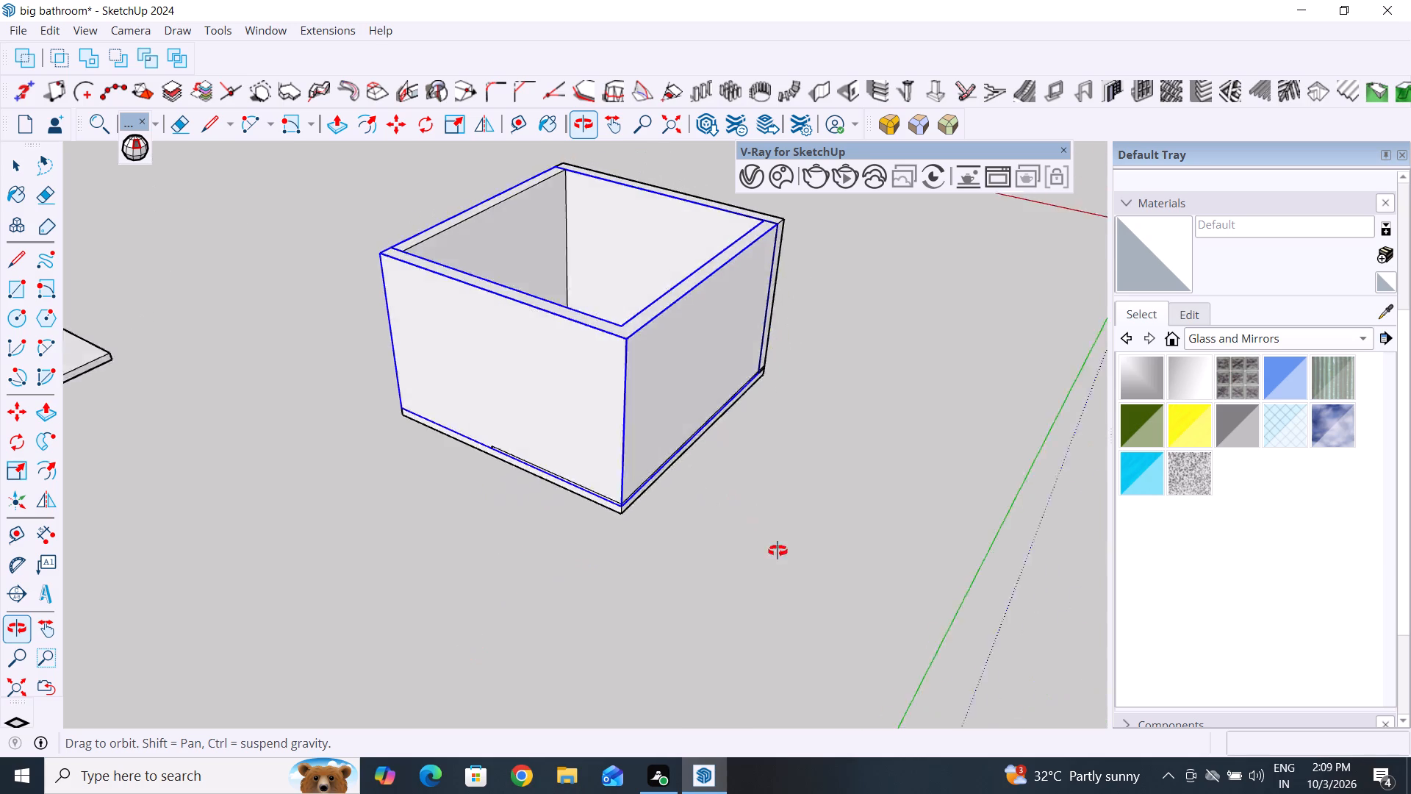
pyautogui.moveTo(778, 551); pyautogui.dragTo(799, 690, button='middle')
pyautogui.moveTo(591, 442); pyautogui.dragTo(847, 587, button='middle')
pyautogui.moveTo(587, 526); pyautogui.dragTo(931, 484, button='middle')
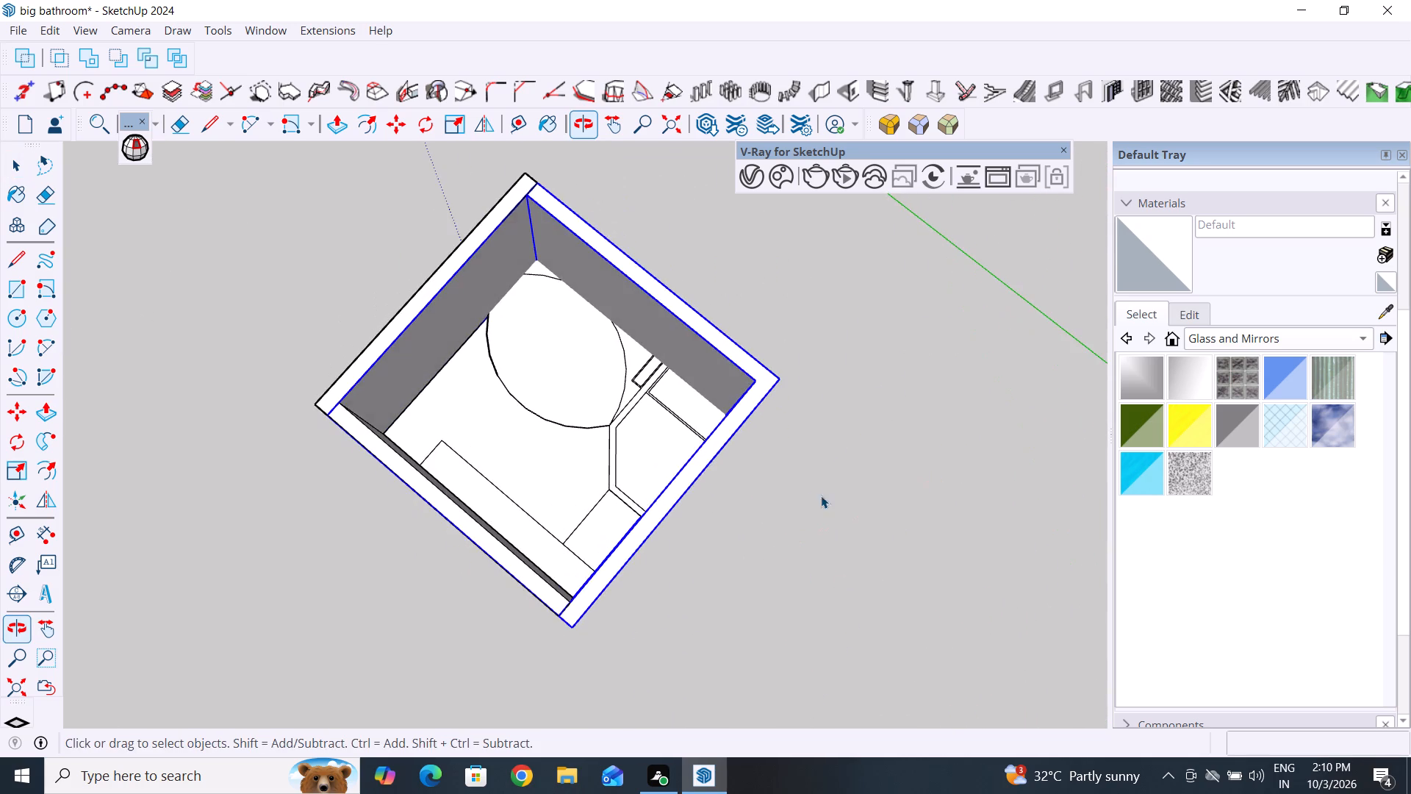
pyautogui.moveTo(483, 510); pyautogui.dragTo(739, 489, button='middle')
pyautogui.scroll(2, 542, 417)
pyautogui.moveTo(565, 423); pyautogui.dragTo(700, 409, button='middle')
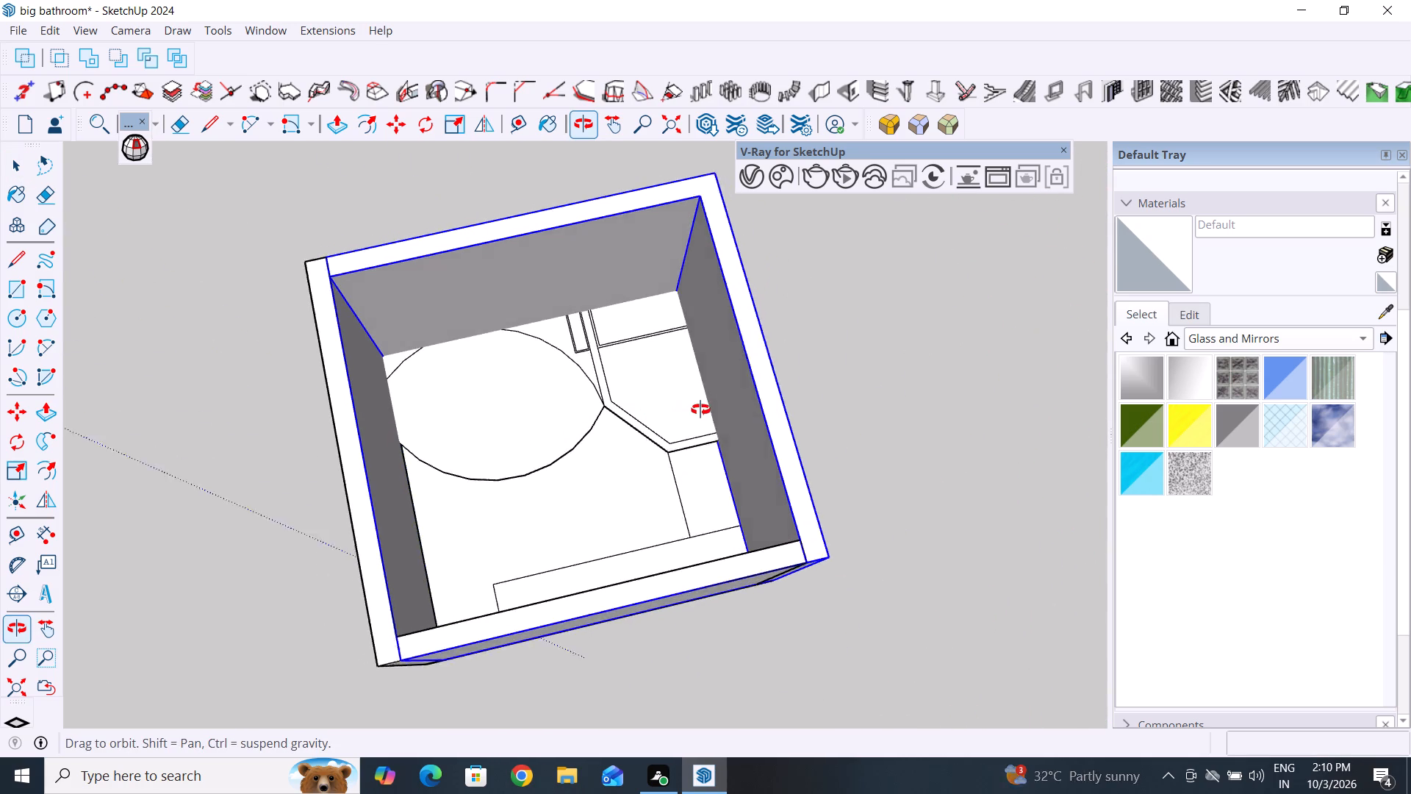
pyautogui.moveTo(700, 409); pyautogui.dragTo(702, 409, button='middle')
pyautogui.scroll(1, 424, 451)
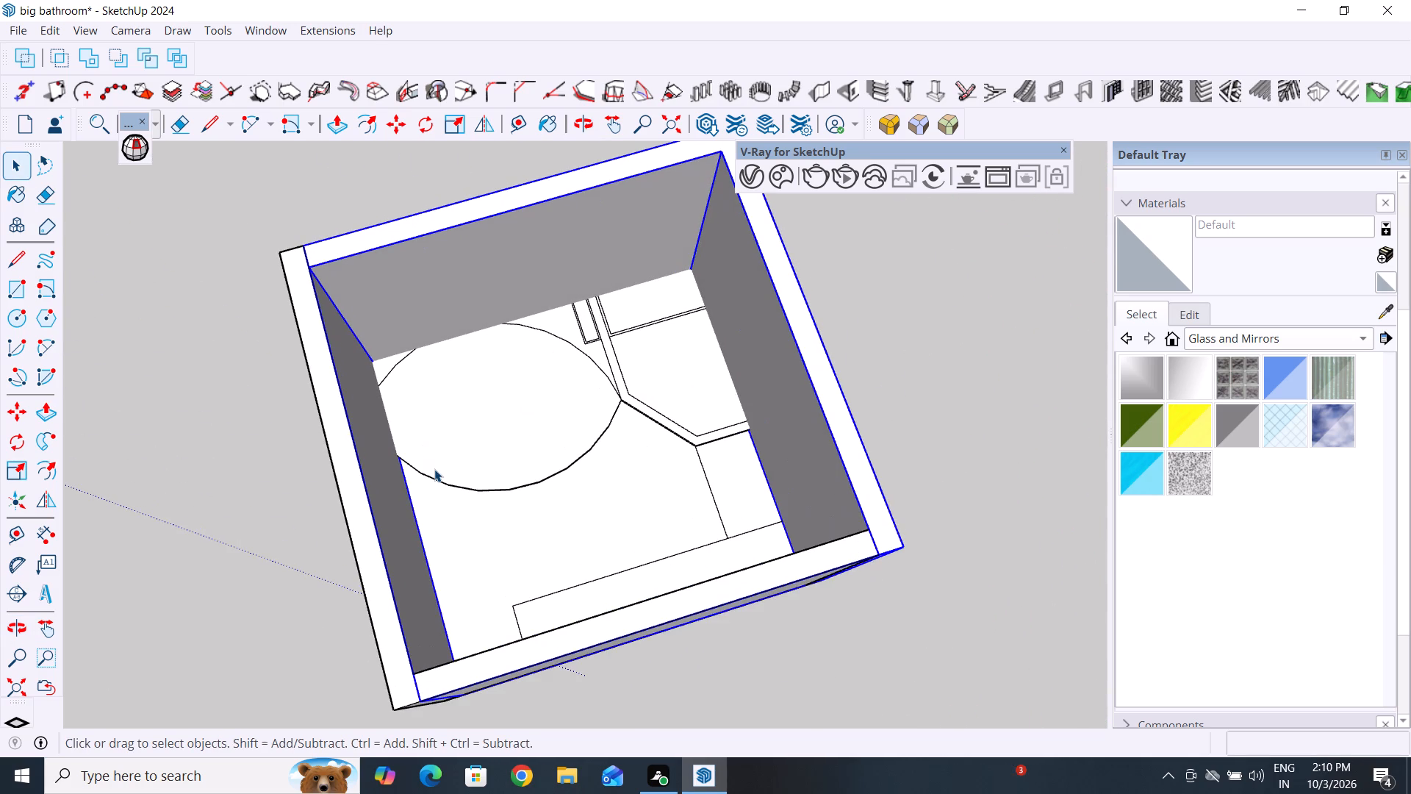
# Delete both L-shaped wall pairs surrounding the floor slab.
pyautogui.click(354, 541)
pyautogui.press('Delete')
pyautogui.click(601, 240)
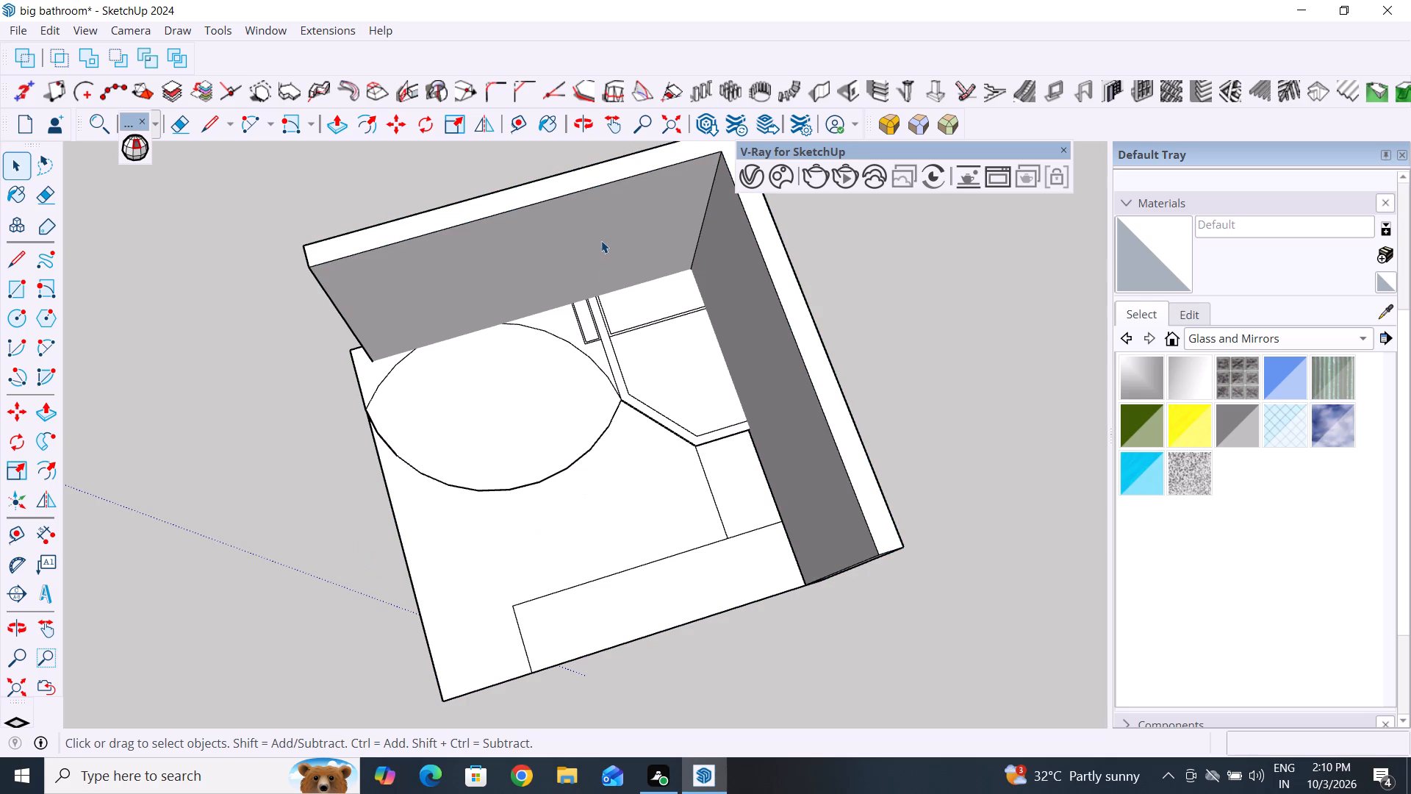
pyautogui.press('Delete')
# Examine the bare floor slab with its curved zone, angled zone and bordered rectangles.
pyautogui.scroll(-5, 629, 473)
pyautogui.moveTo(642, 522); pyautogui.dragTo(742, 553, button='middle')
pyautogui.scroll(4, 548, 551)
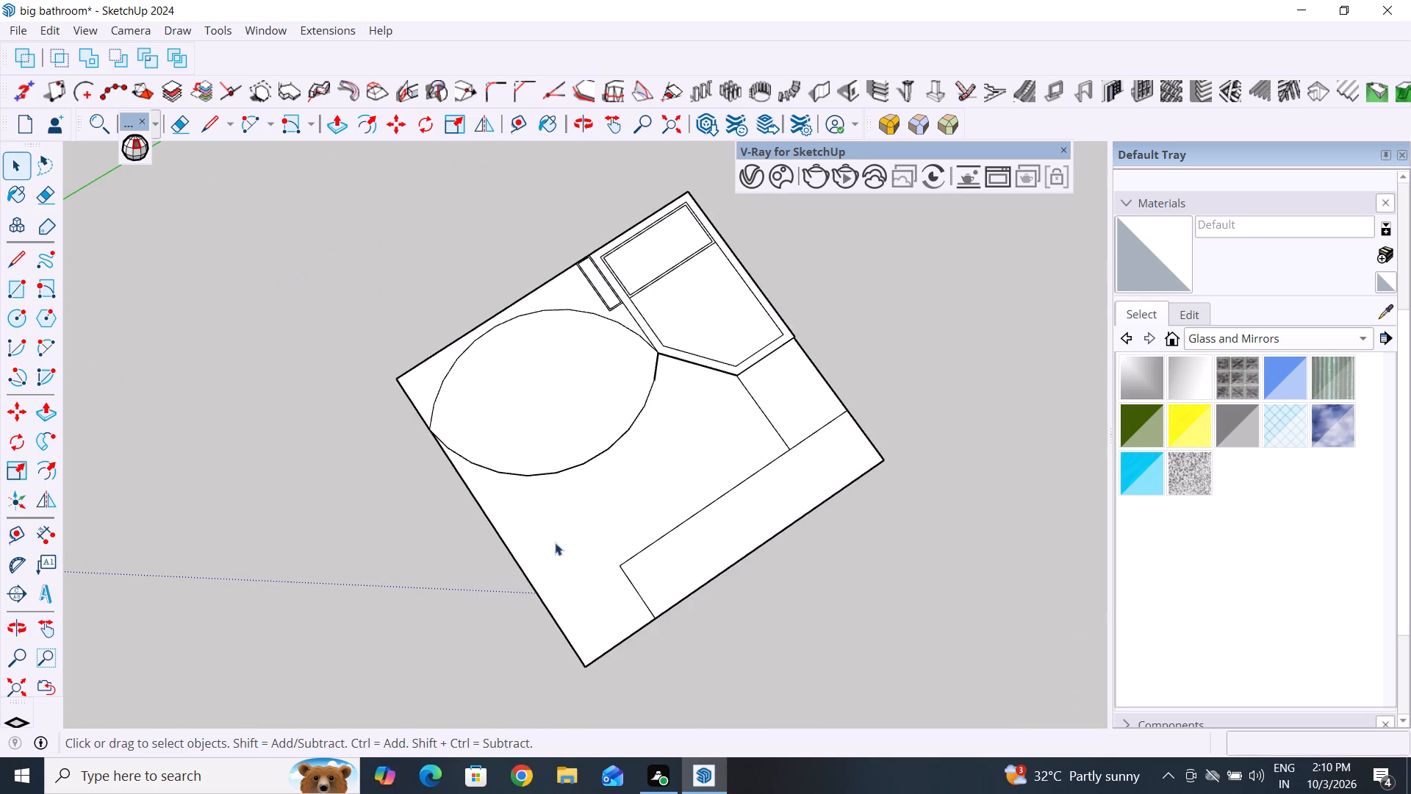
pyautogui.moveTo(639, 551); pyautogui.dragTo(482, 425, button='middle')
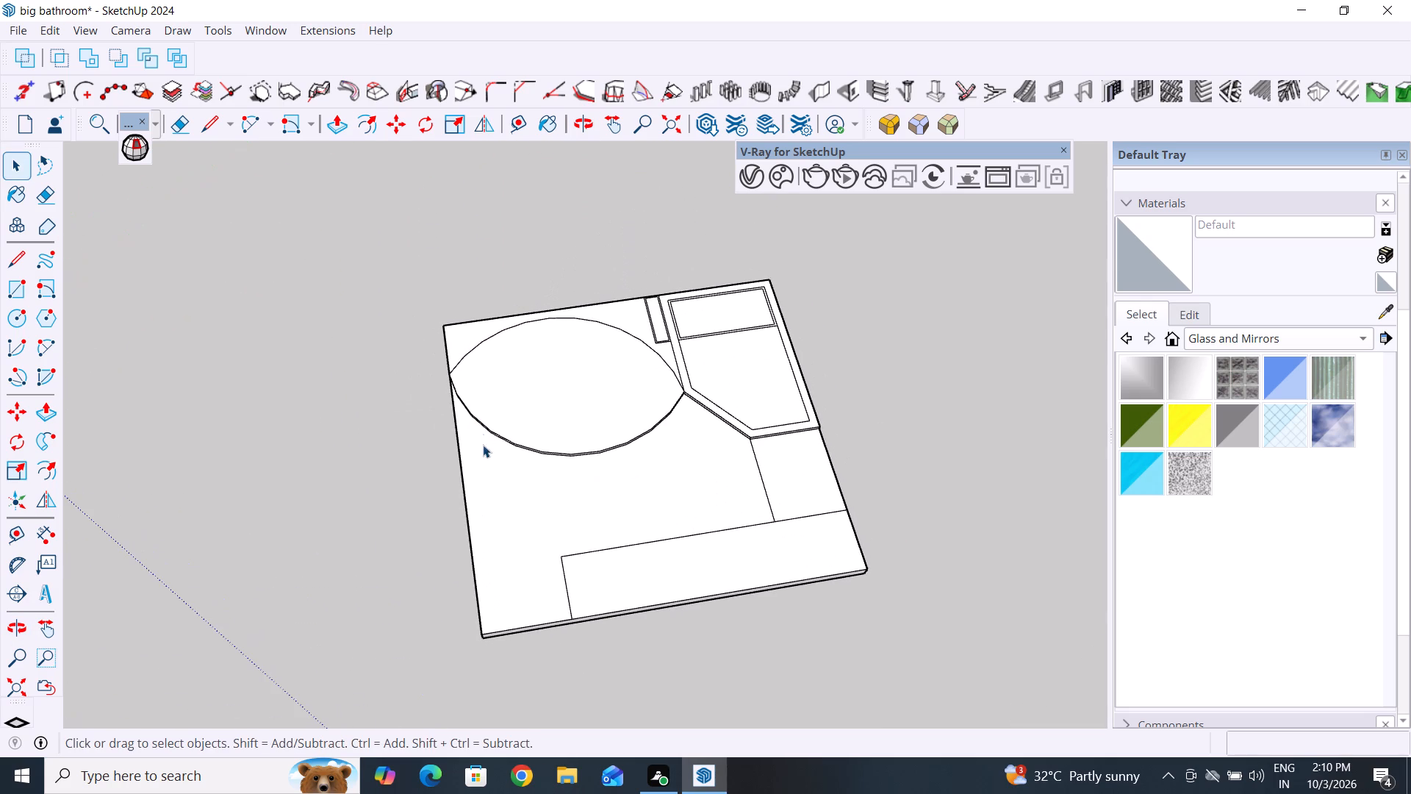
pyautogui.moveTo(560, 512); pyautogui.dragTo(947, 459, button='middle')
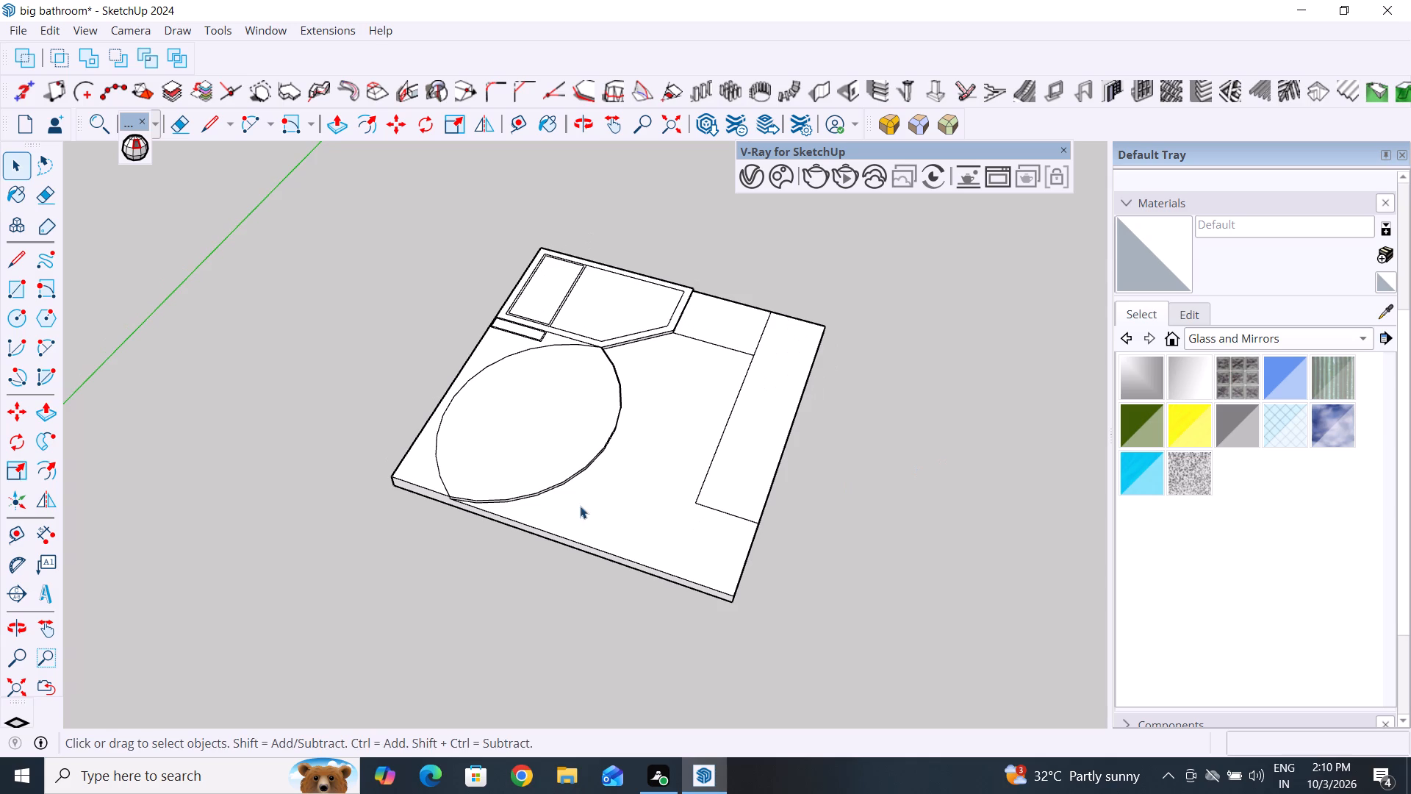
pyautogui.moveTo(596, 512); pyautogui.dragTo(608, 518, button='middle')
pyautogui.click(553, 426)
pyautogui.scroll(3, 534, 429)
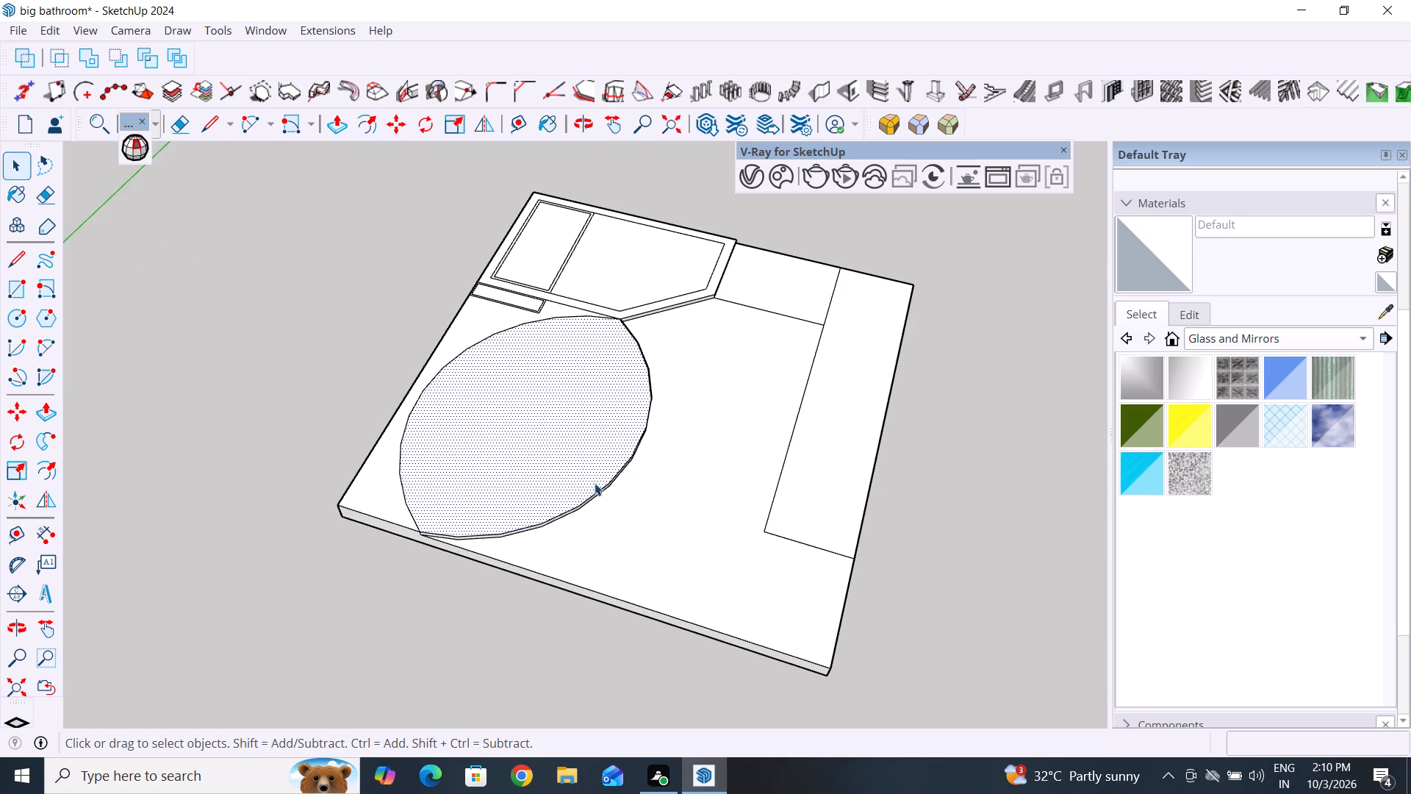
pyautogui.moveTo(595, 483); pyautogui.dragTo(653, 429, button='middle')
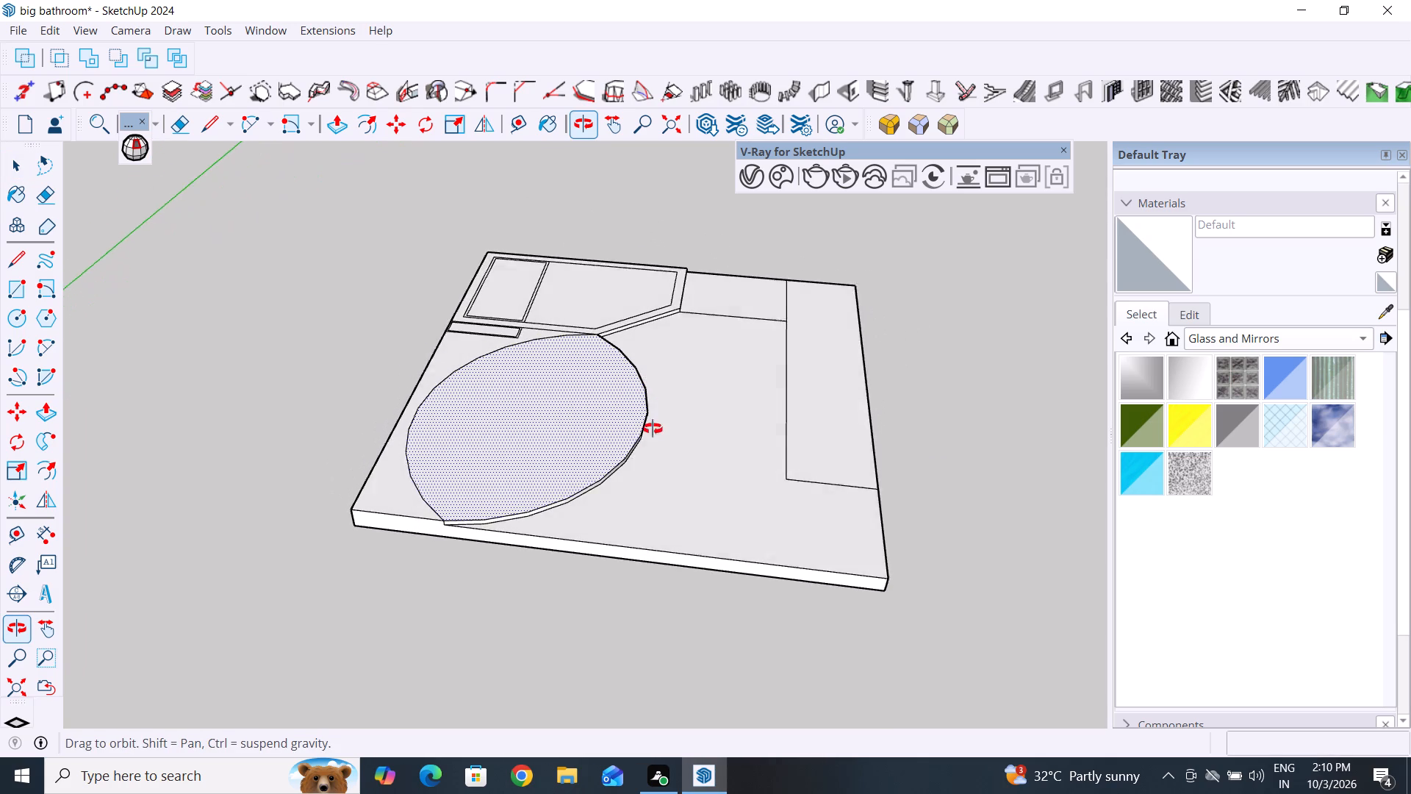
pyautogui.moveTo(653, 429); pyautogui.dragTo(649, 436, button='middle')
# Push/Pull the thin border around the larger rectangle in the angled floor zone upward by 10'.
pyautogui.scroll(5, 467, 171)
pyautogui.scroll(4, 629, 332)
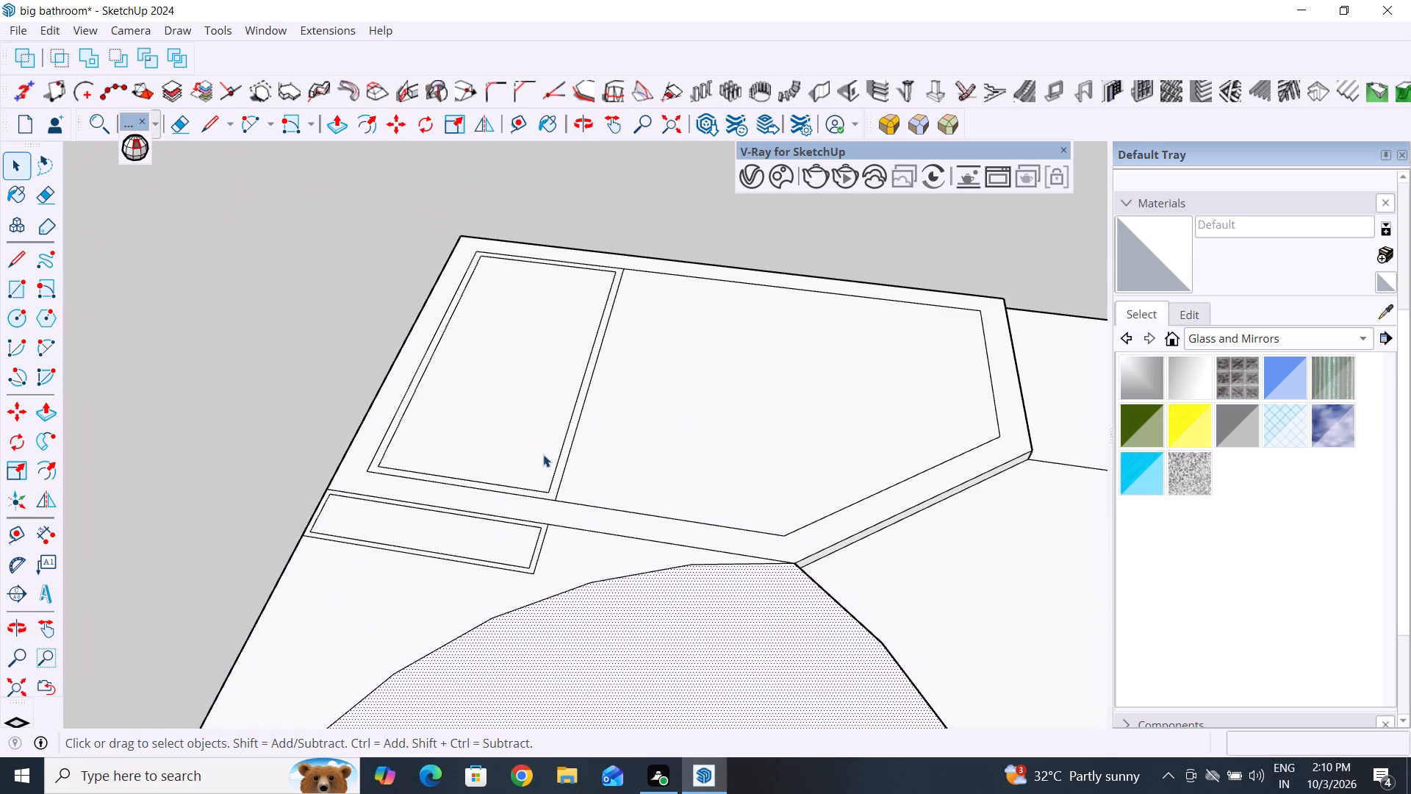
pyautogui.click(554, 484)
pyautogui.click(557, 484)
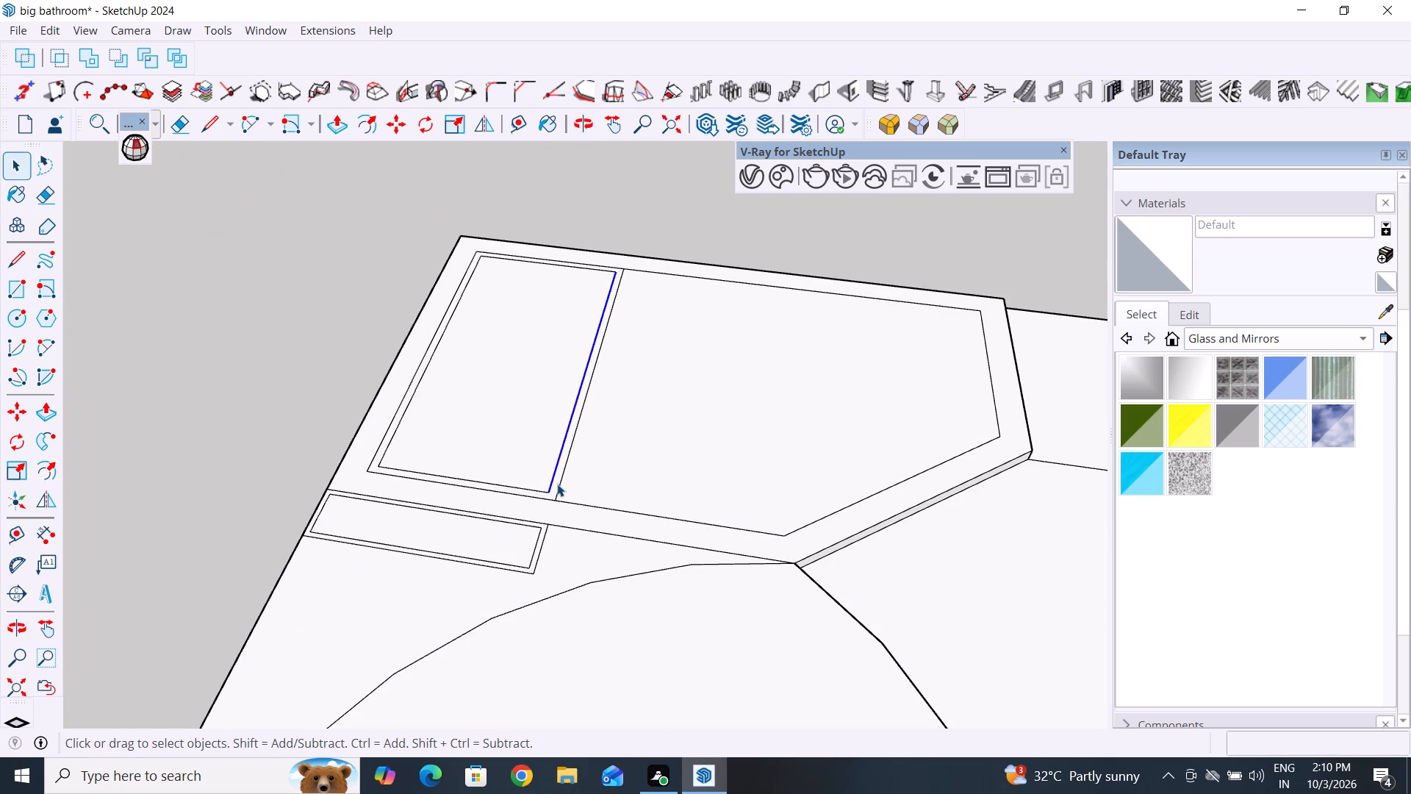
pyautogui.scroll(4, 557, 484)
pyautogui.click(556, 478)
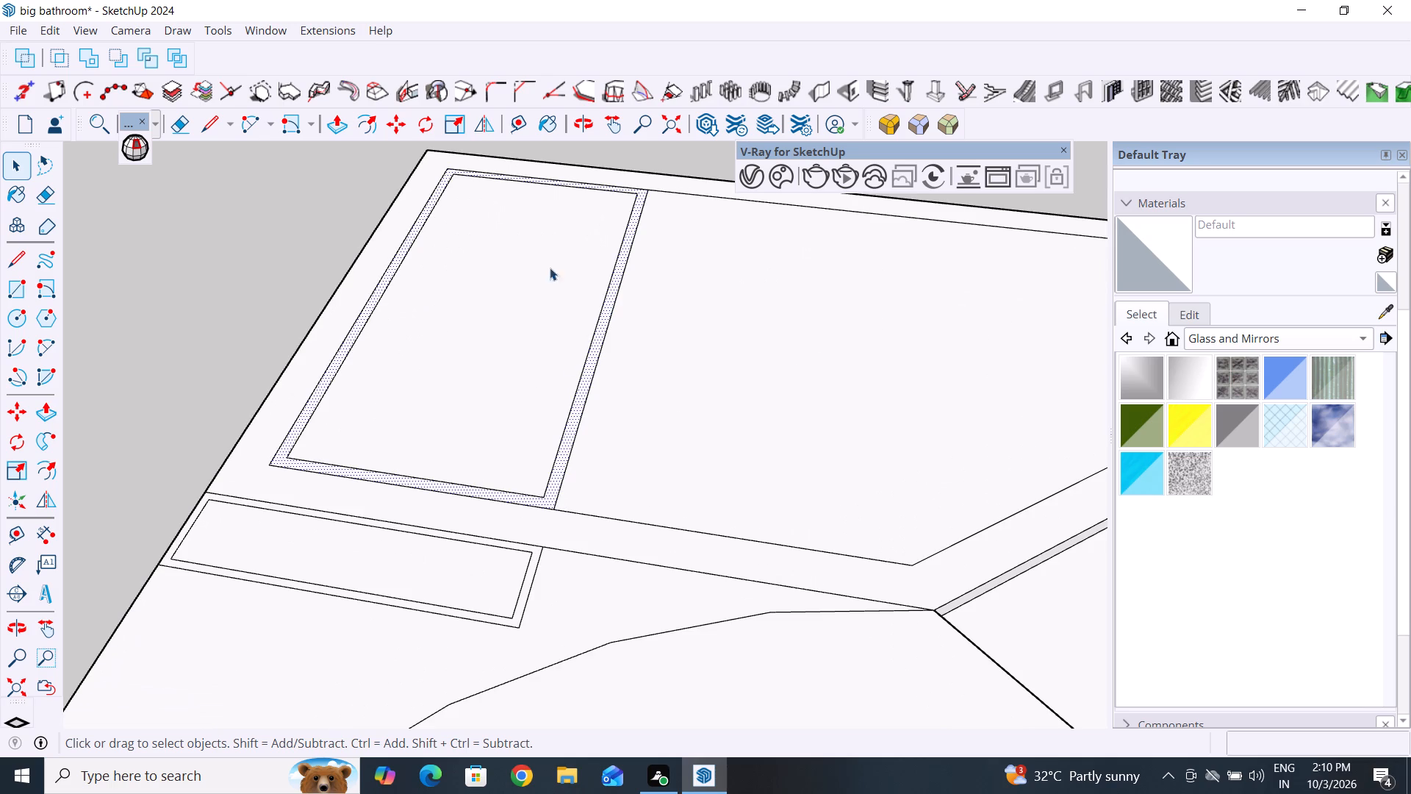
pyautogui.click(333, 126)
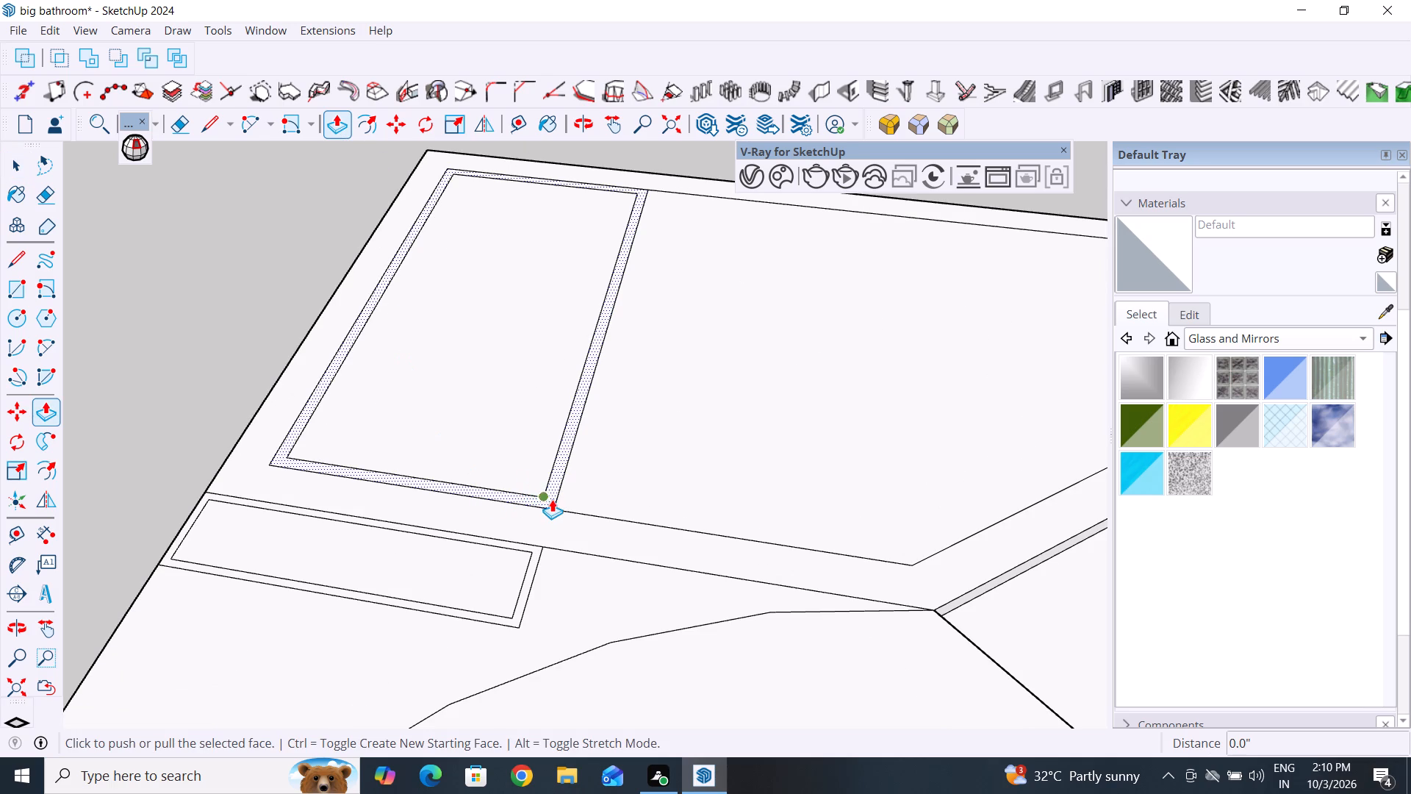
pyautogui.click(553, 499)
pyautogui.scroll(-10, 545, 440)
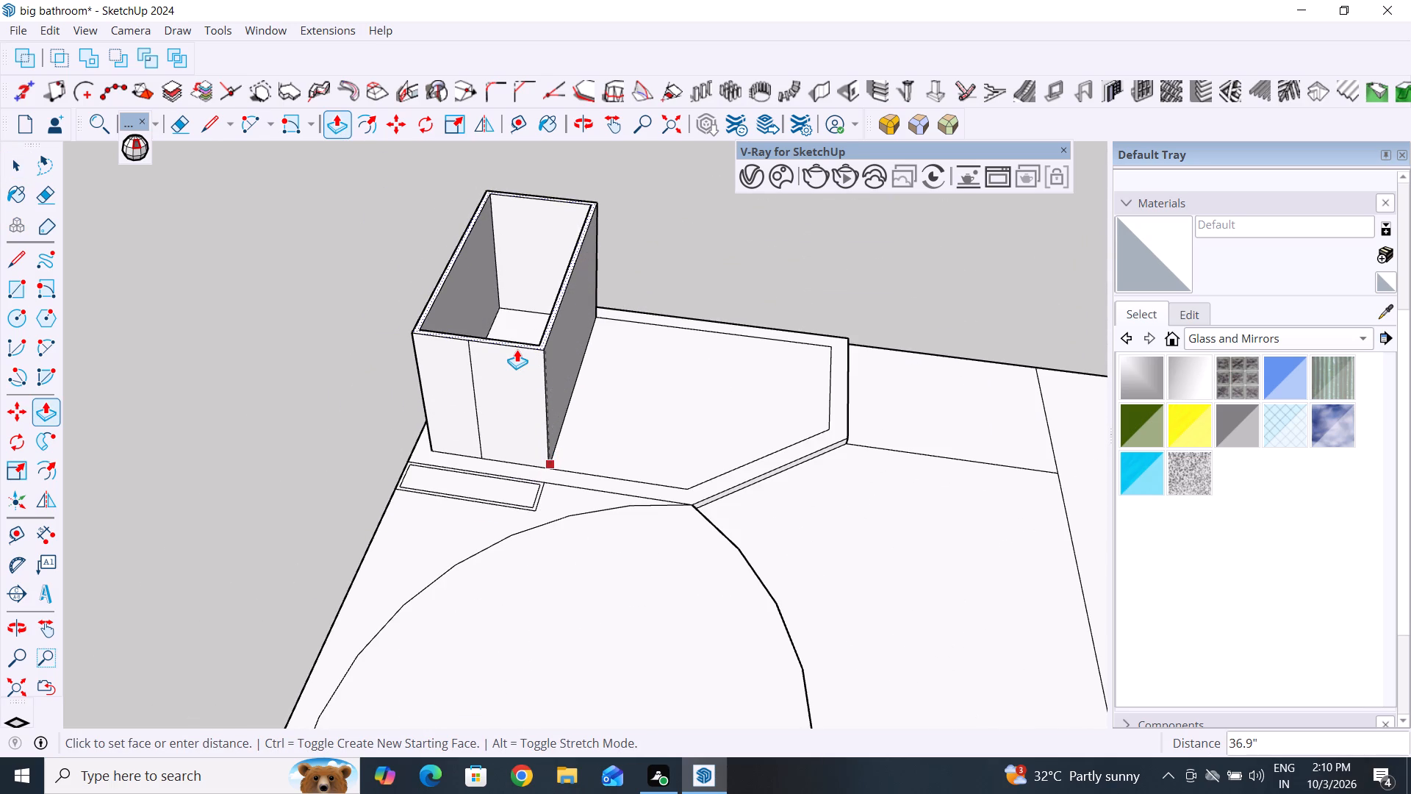
pyautogui.write("10'")
pyautogui.press('Return')
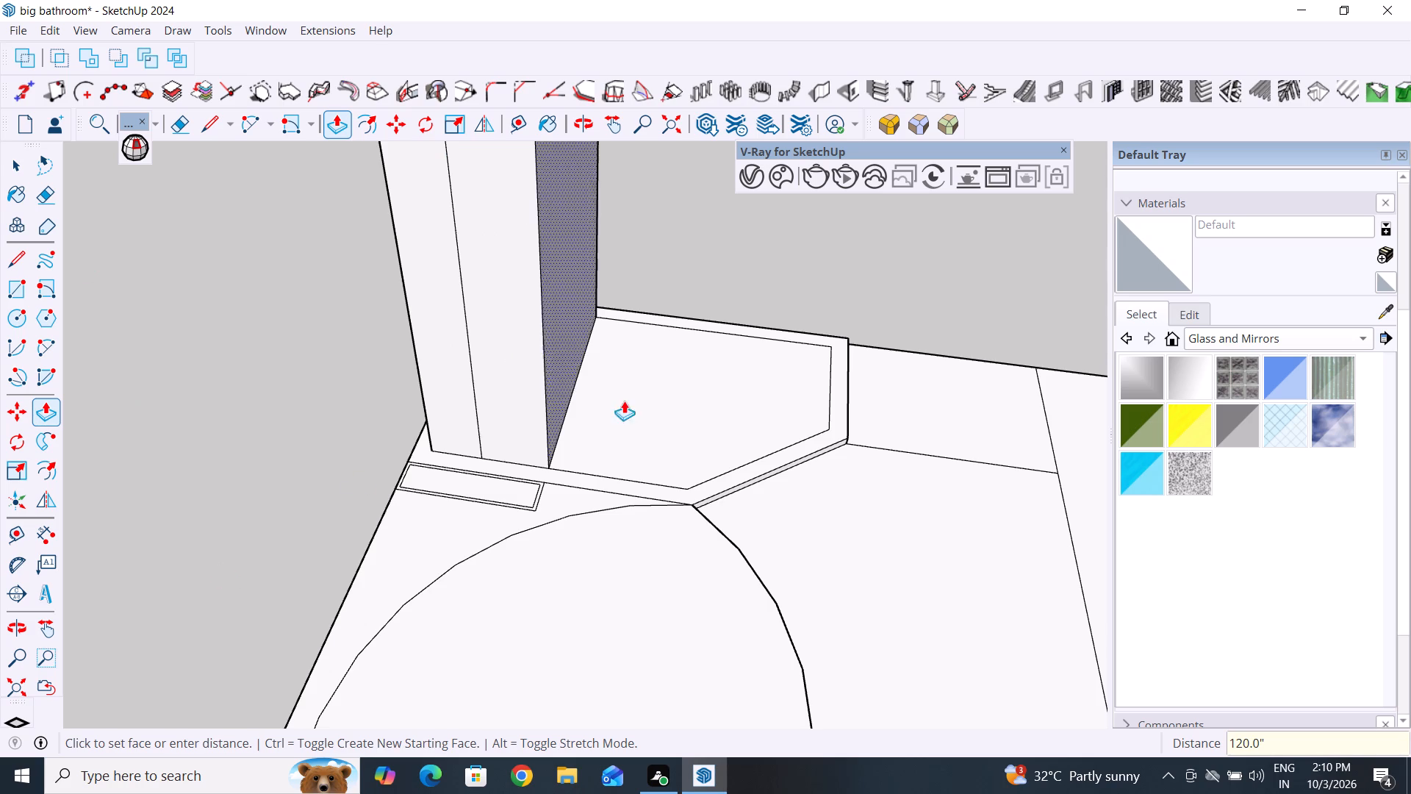
pyautogui.scroll(-7, 635, 426)
pyautogui.moveTo(757, 556); pyautogui.dragTo(401, 473, button='middle')
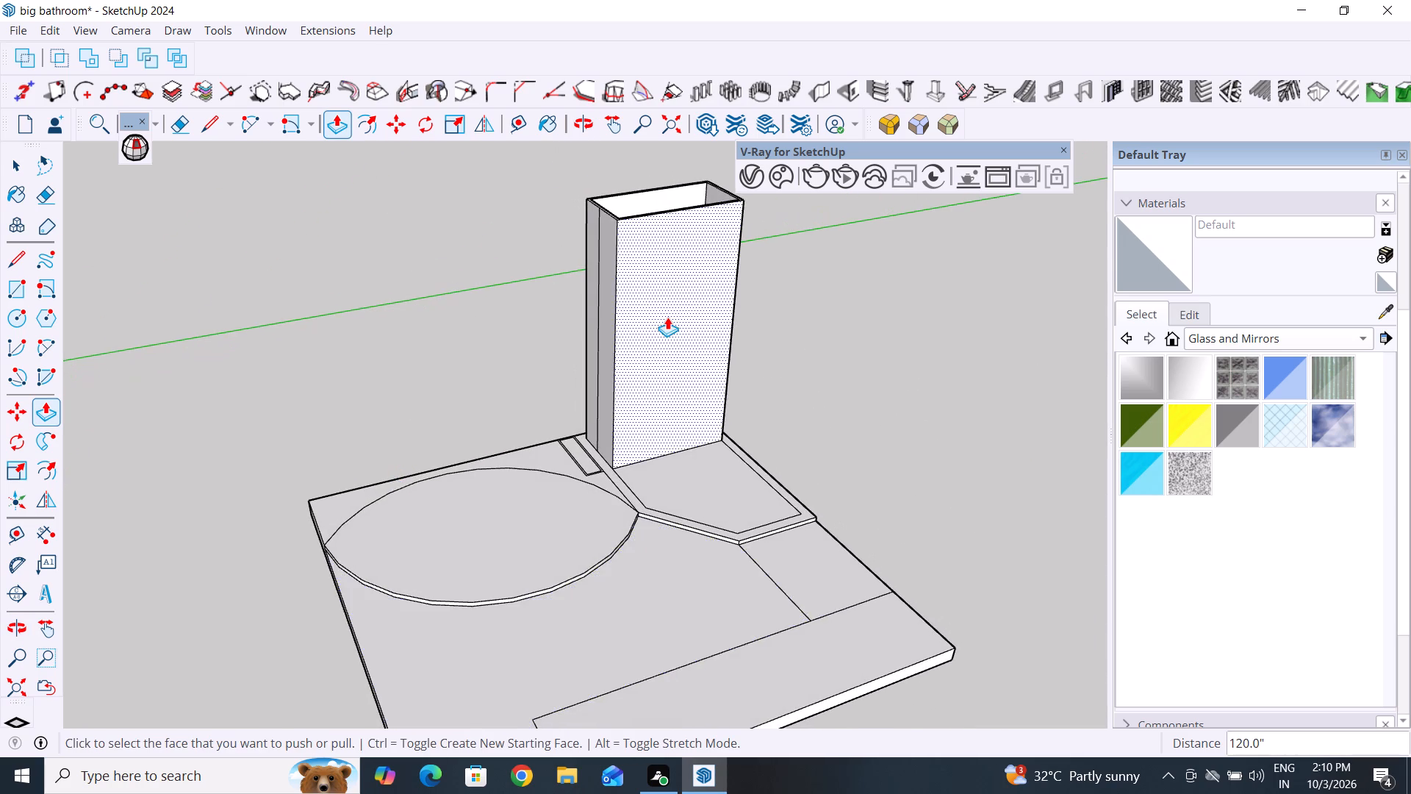
pyautogui.scroll(3, 669, 314)
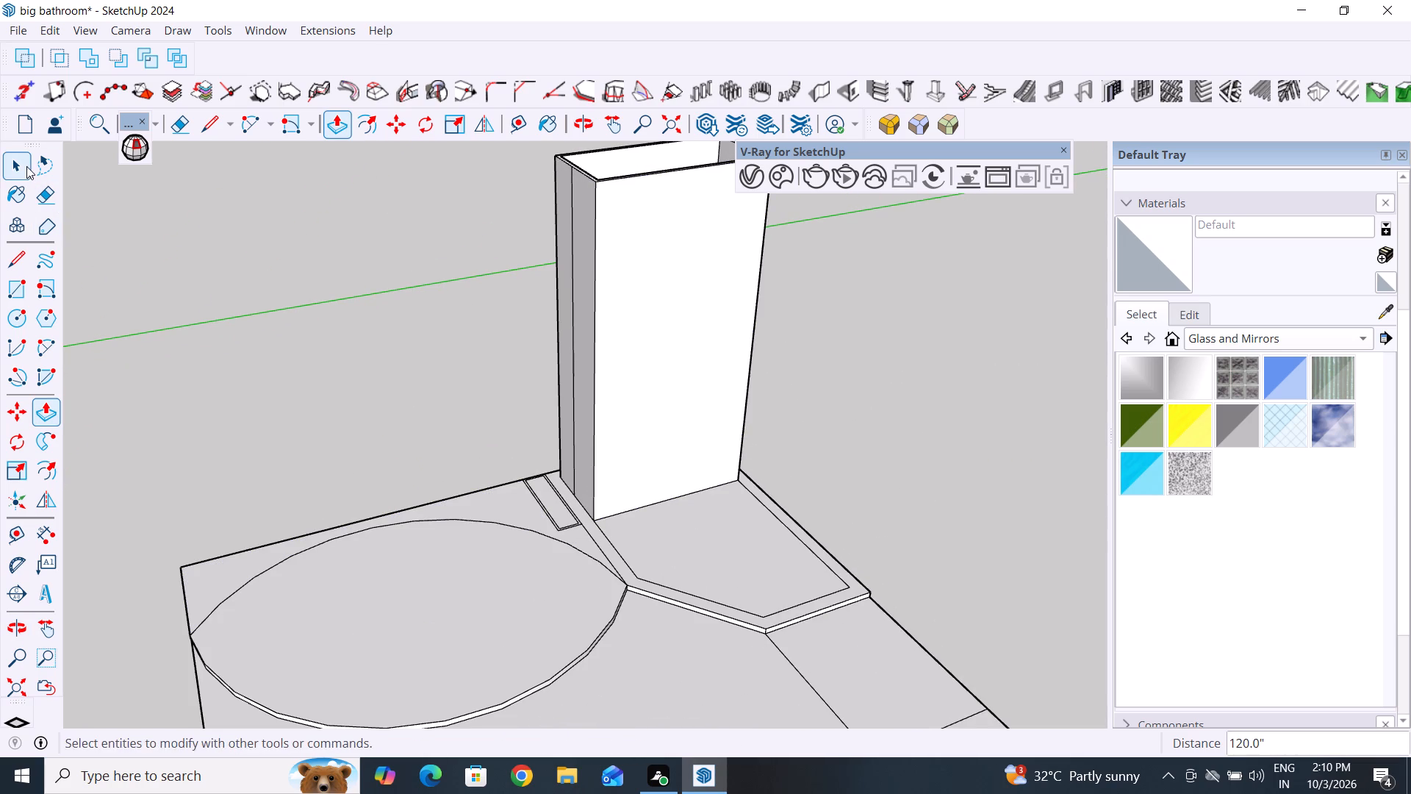
pyautogui.click(26, 166)
pyautogui.click(300, 387)
pyautogui.moveTo(443, 459); pyautogui.dragTo(754, 461, button='middle')
pyautogui.scroll(4, 572, 424)
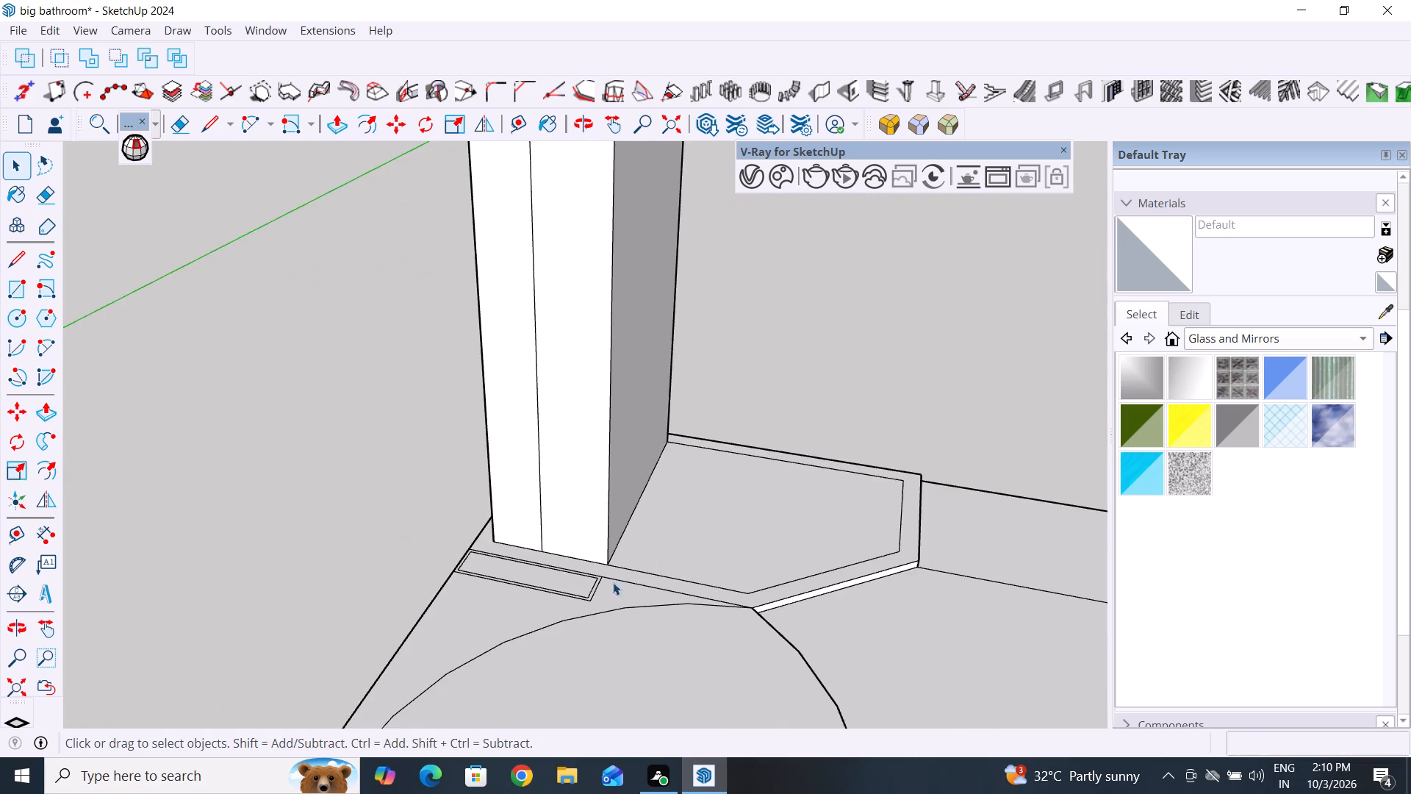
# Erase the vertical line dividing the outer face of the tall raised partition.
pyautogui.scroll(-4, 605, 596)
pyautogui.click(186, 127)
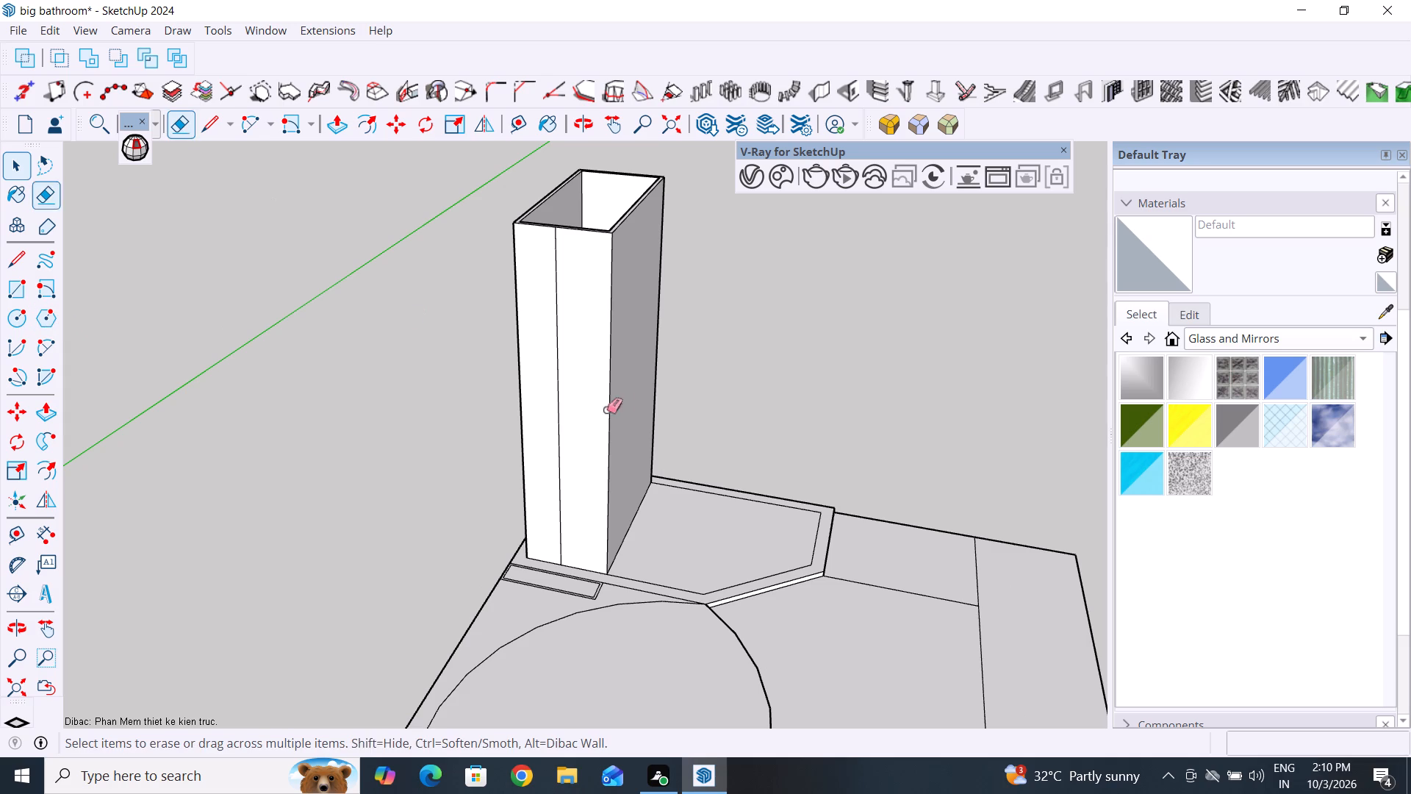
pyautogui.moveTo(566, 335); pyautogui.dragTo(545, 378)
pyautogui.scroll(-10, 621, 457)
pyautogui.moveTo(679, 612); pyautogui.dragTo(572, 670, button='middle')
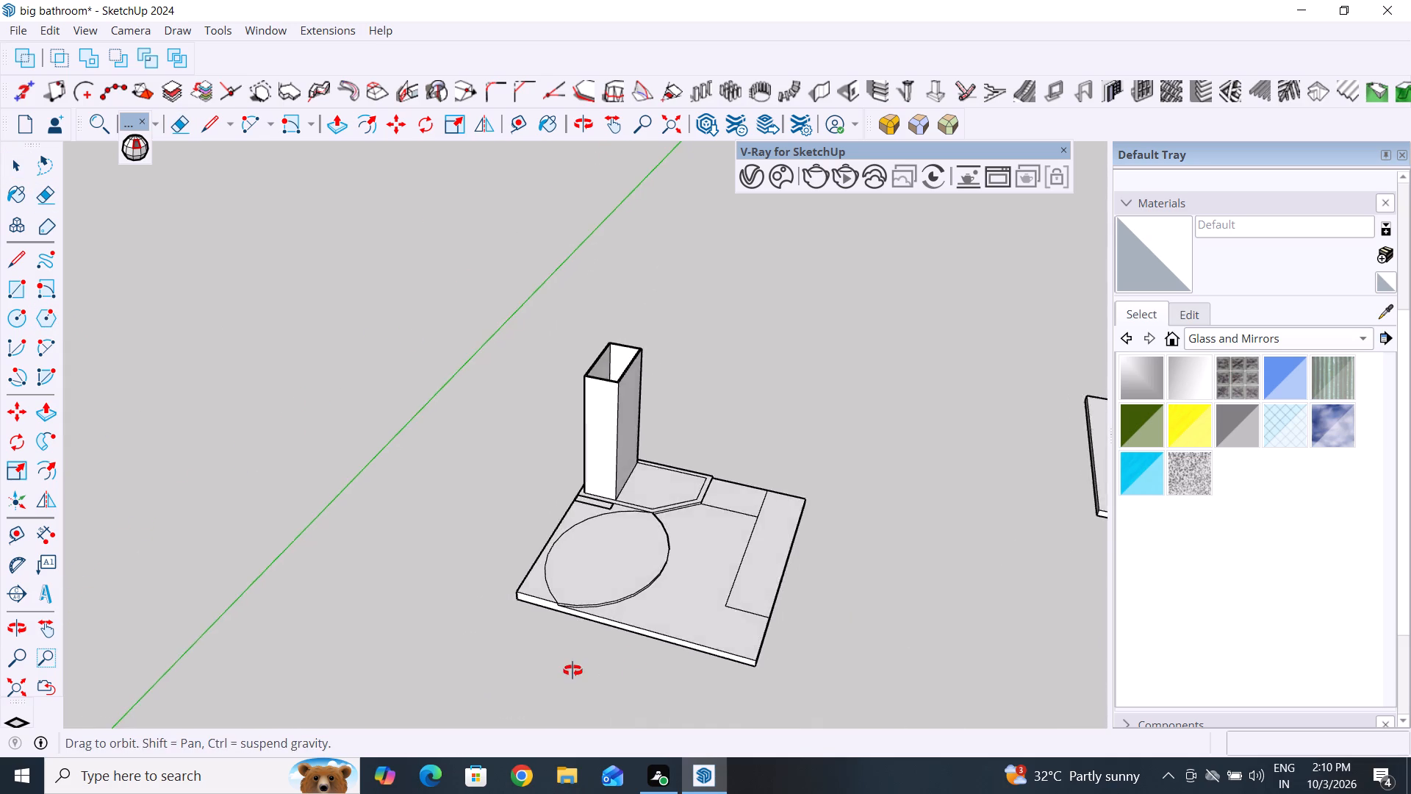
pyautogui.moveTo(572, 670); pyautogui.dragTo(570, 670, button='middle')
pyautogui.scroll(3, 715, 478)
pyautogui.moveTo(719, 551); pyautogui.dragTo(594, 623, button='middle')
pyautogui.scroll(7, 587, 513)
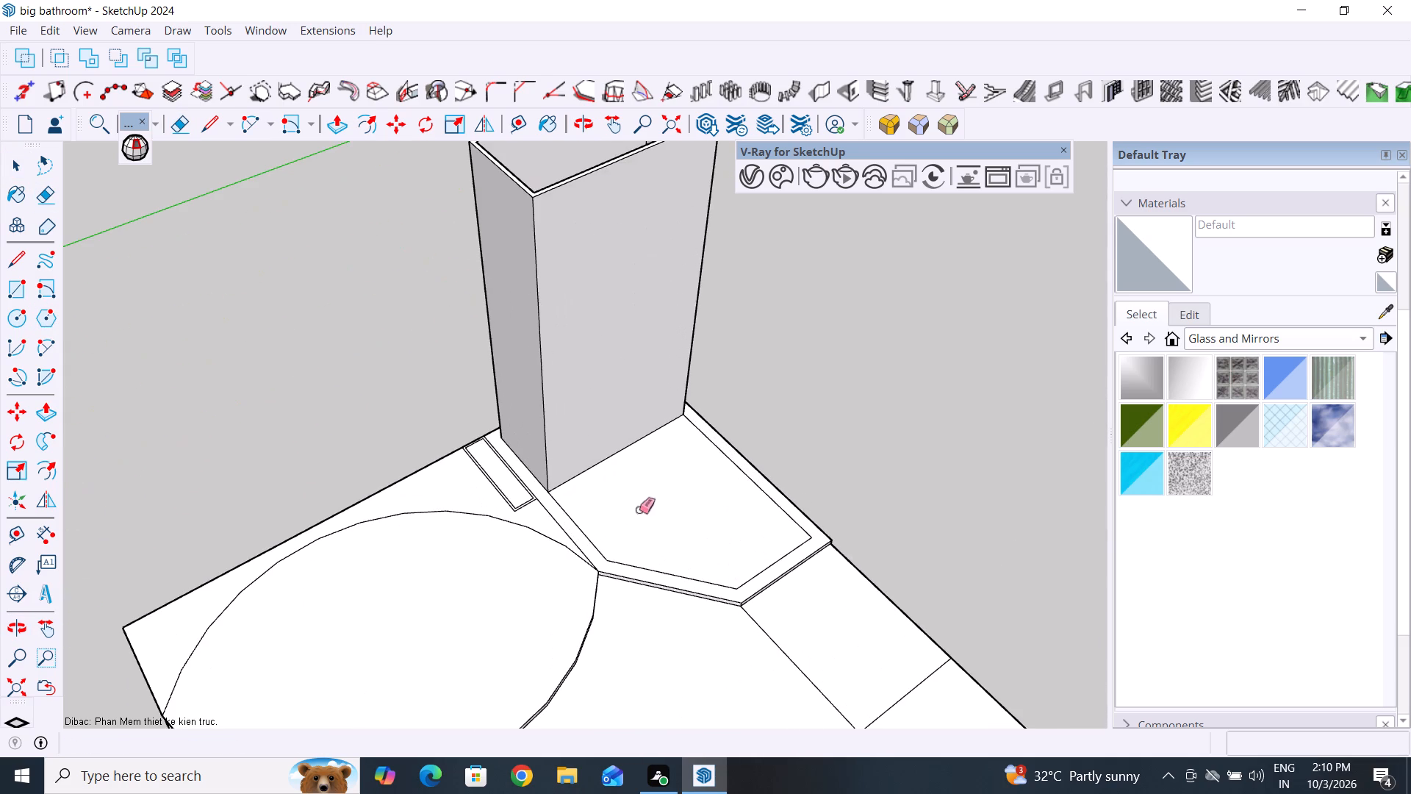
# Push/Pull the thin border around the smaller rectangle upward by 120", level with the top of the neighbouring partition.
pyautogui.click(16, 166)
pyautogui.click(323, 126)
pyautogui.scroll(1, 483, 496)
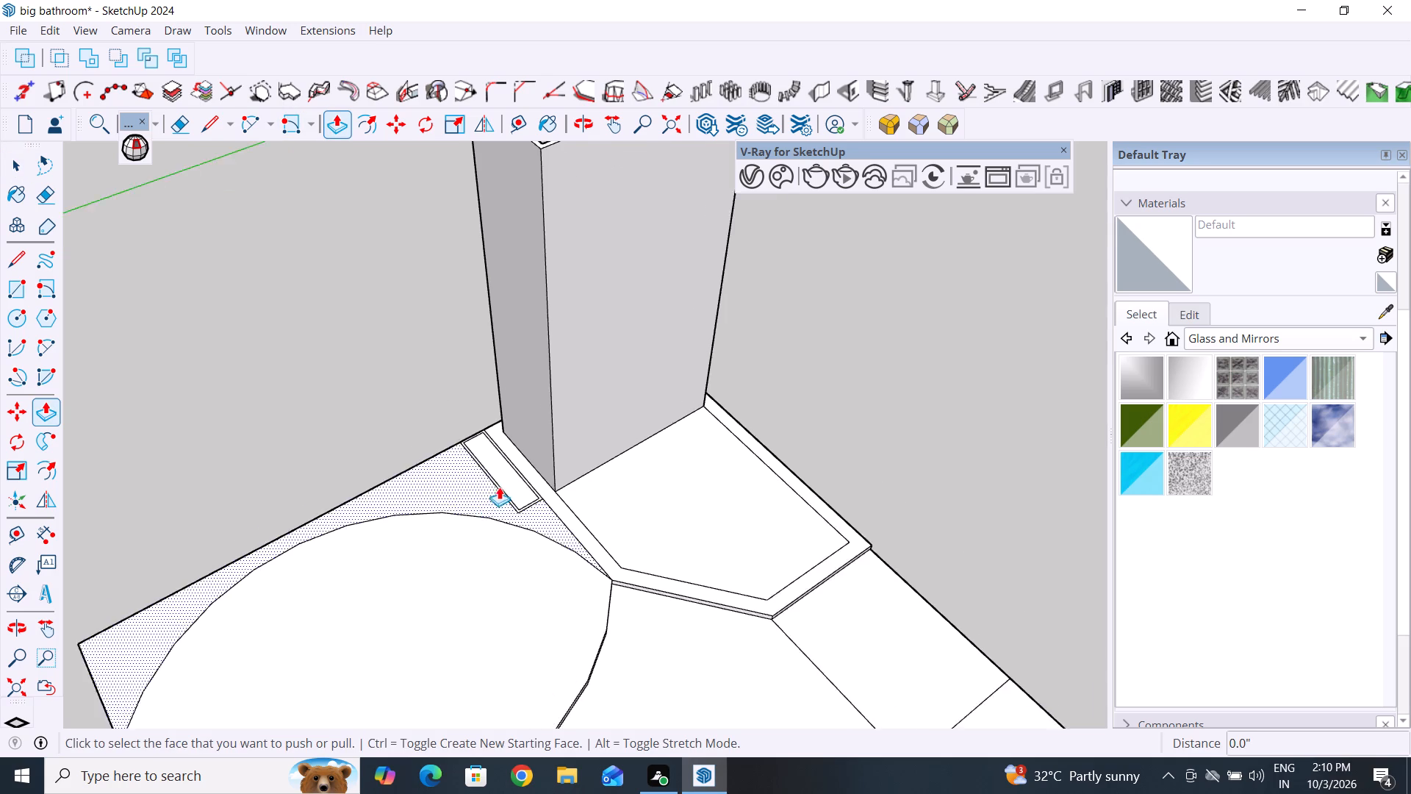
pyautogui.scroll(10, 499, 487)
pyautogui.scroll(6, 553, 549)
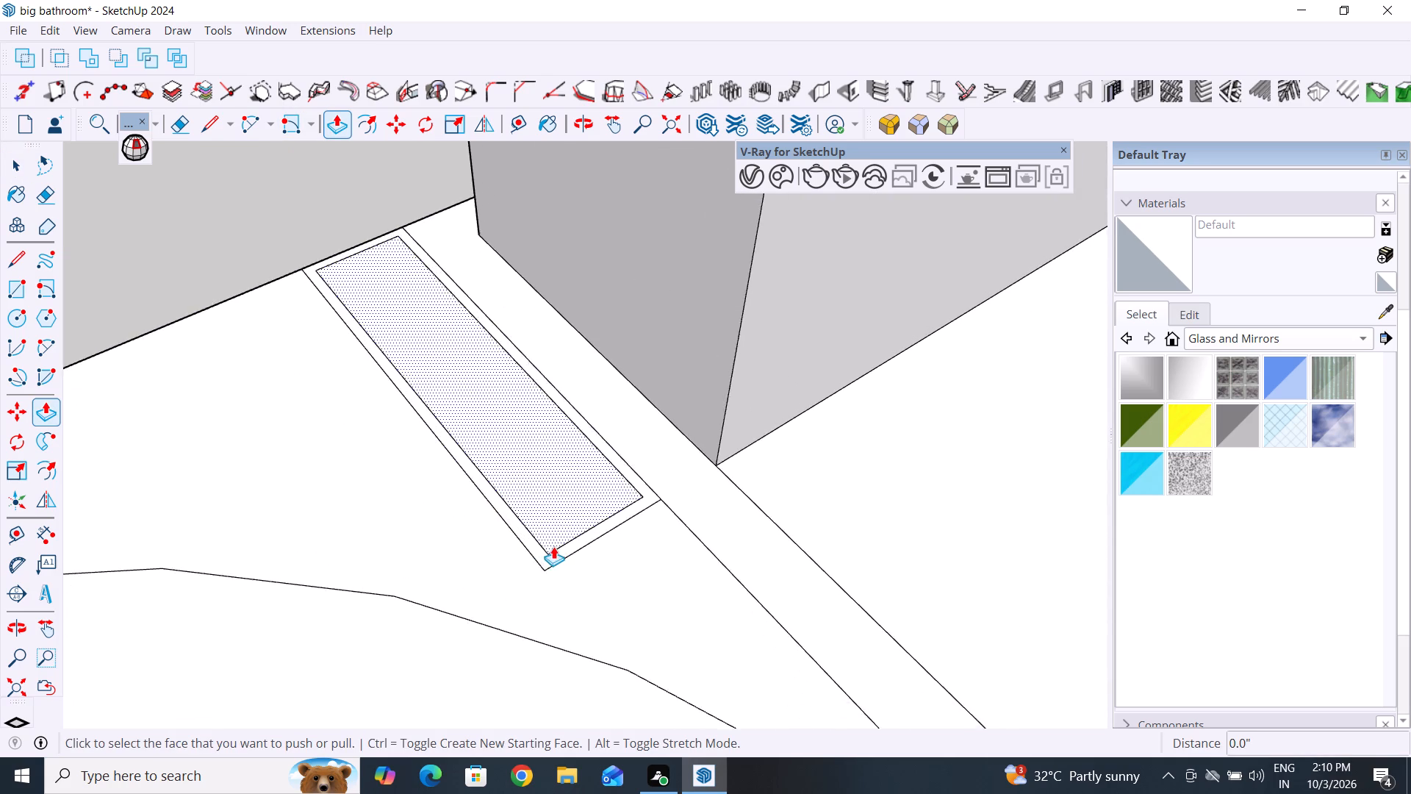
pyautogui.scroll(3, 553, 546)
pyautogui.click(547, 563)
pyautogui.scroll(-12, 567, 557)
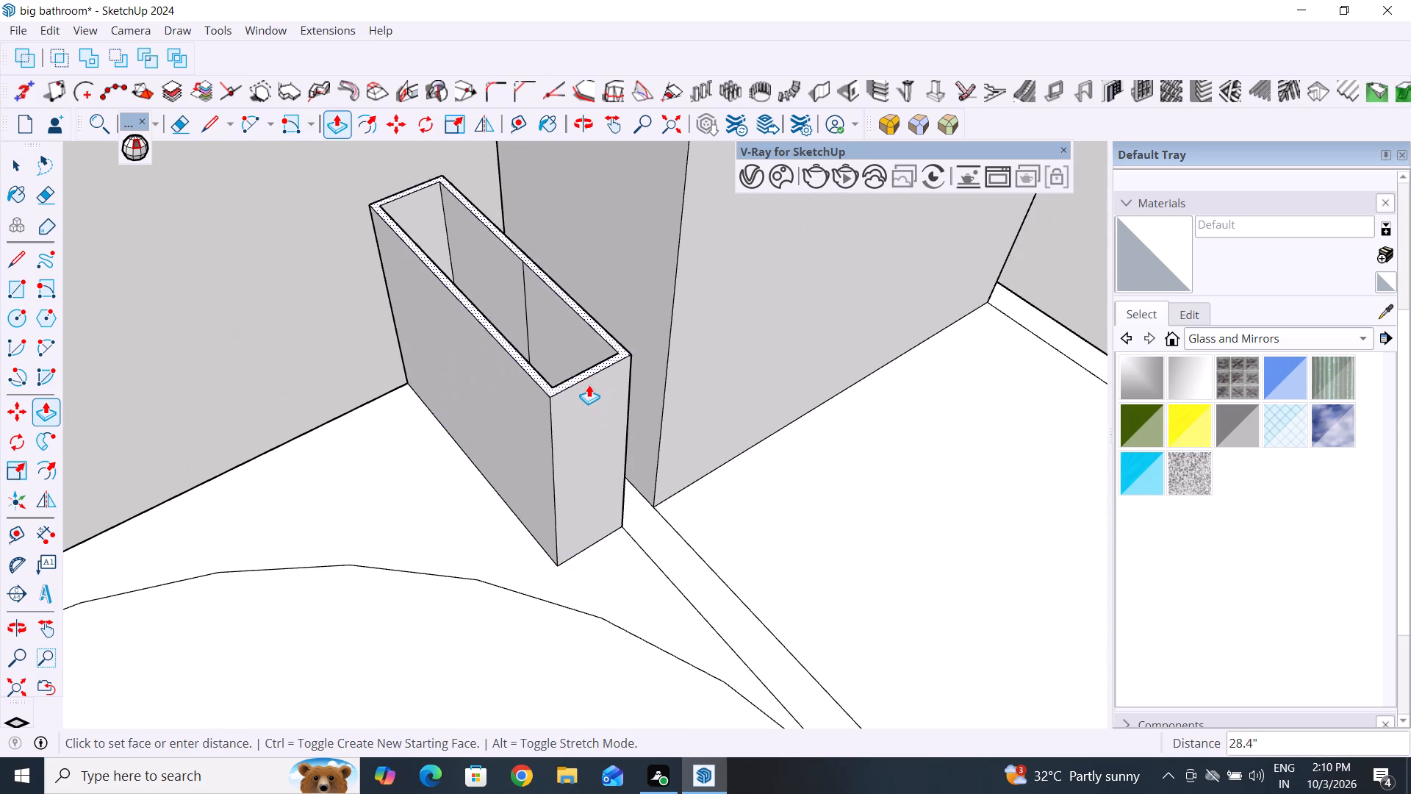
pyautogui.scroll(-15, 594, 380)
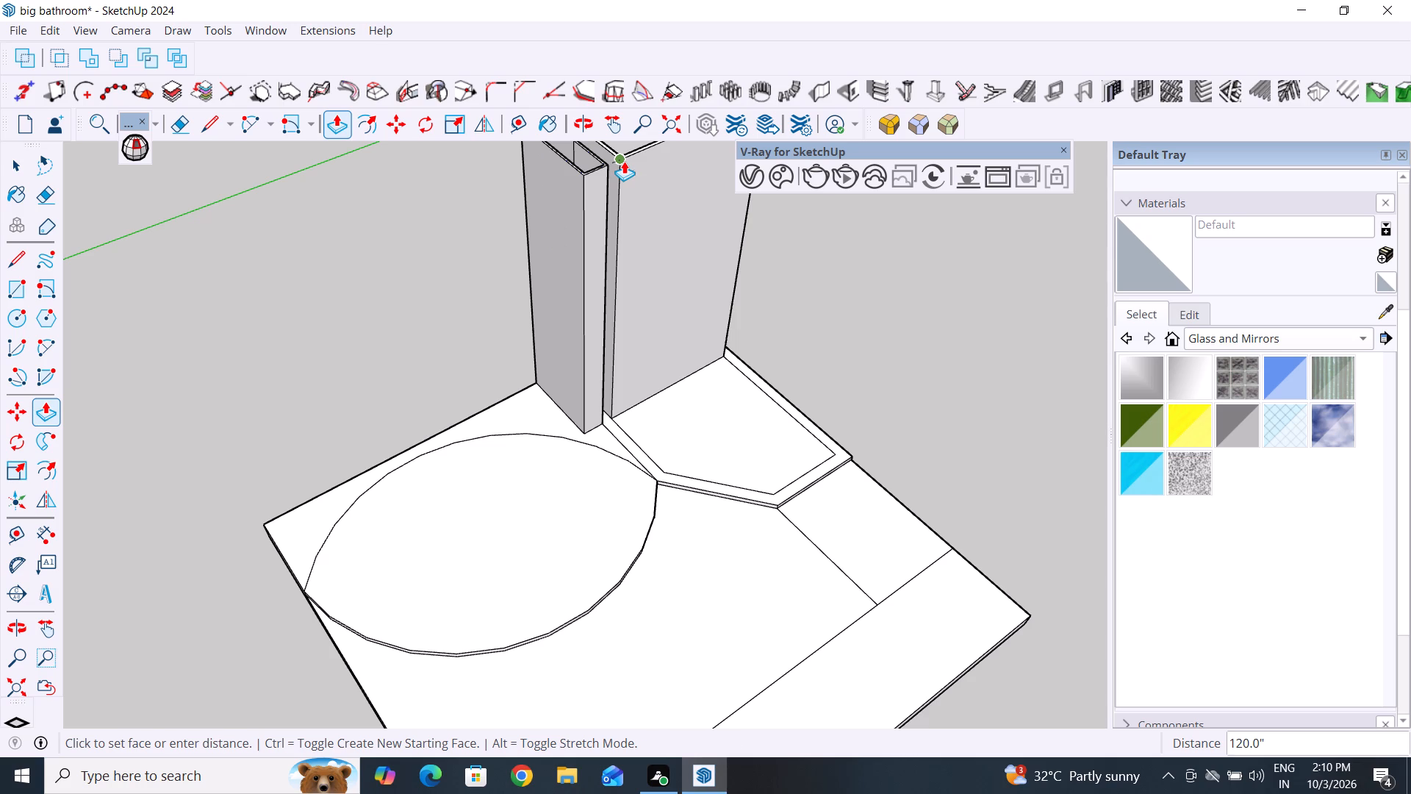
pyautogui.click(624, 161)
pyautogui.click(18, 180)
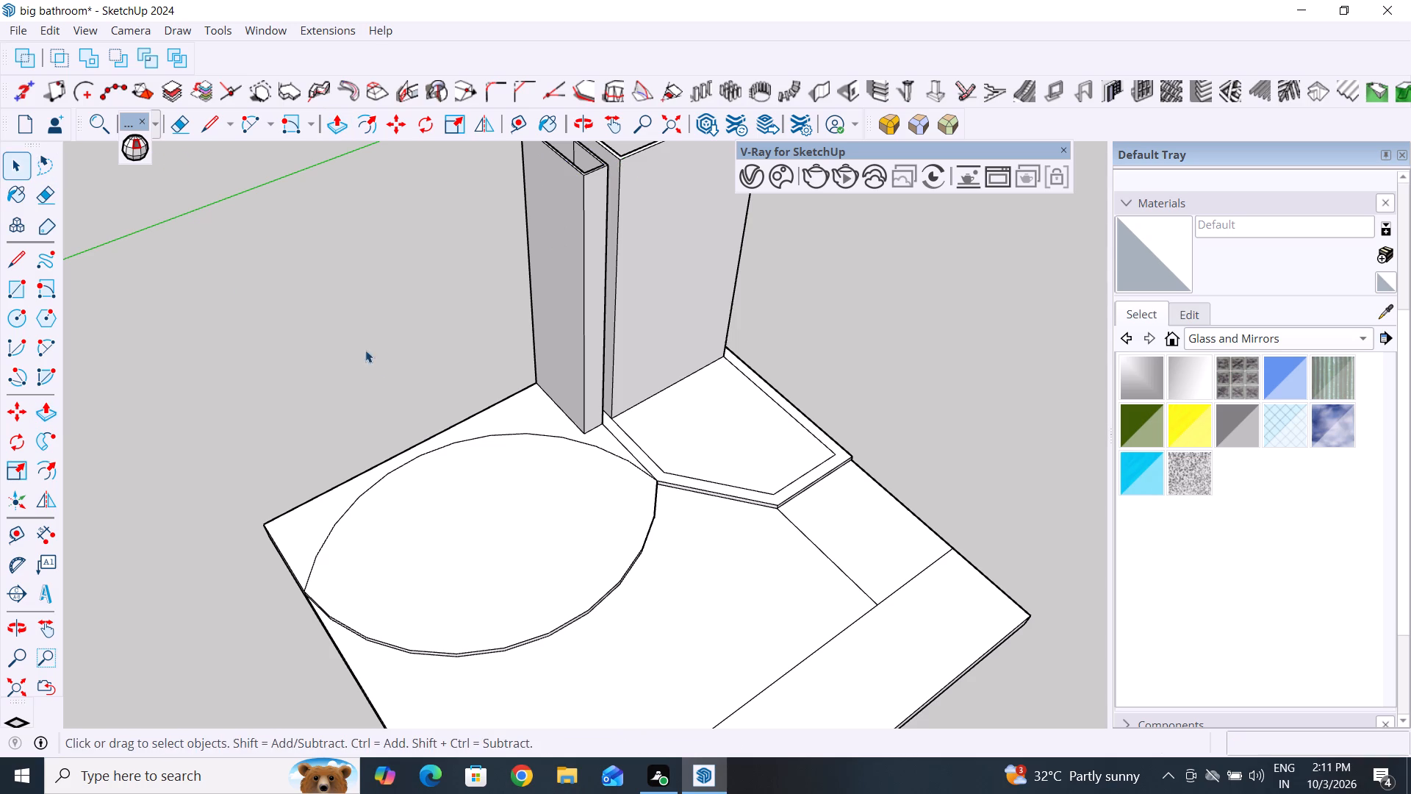
# Undo the smaller border's extrusion, the line erasure and the larger border's extrusion.
pyautogui.moveTo(384, 364); pyautogui.dragTo(669, 342, button='middle')
pyautogui.scroll(-6, 627, 379)
pyautogui.moveTo(570, 418); pyautogui.dragTo(778, 390, button='middle')
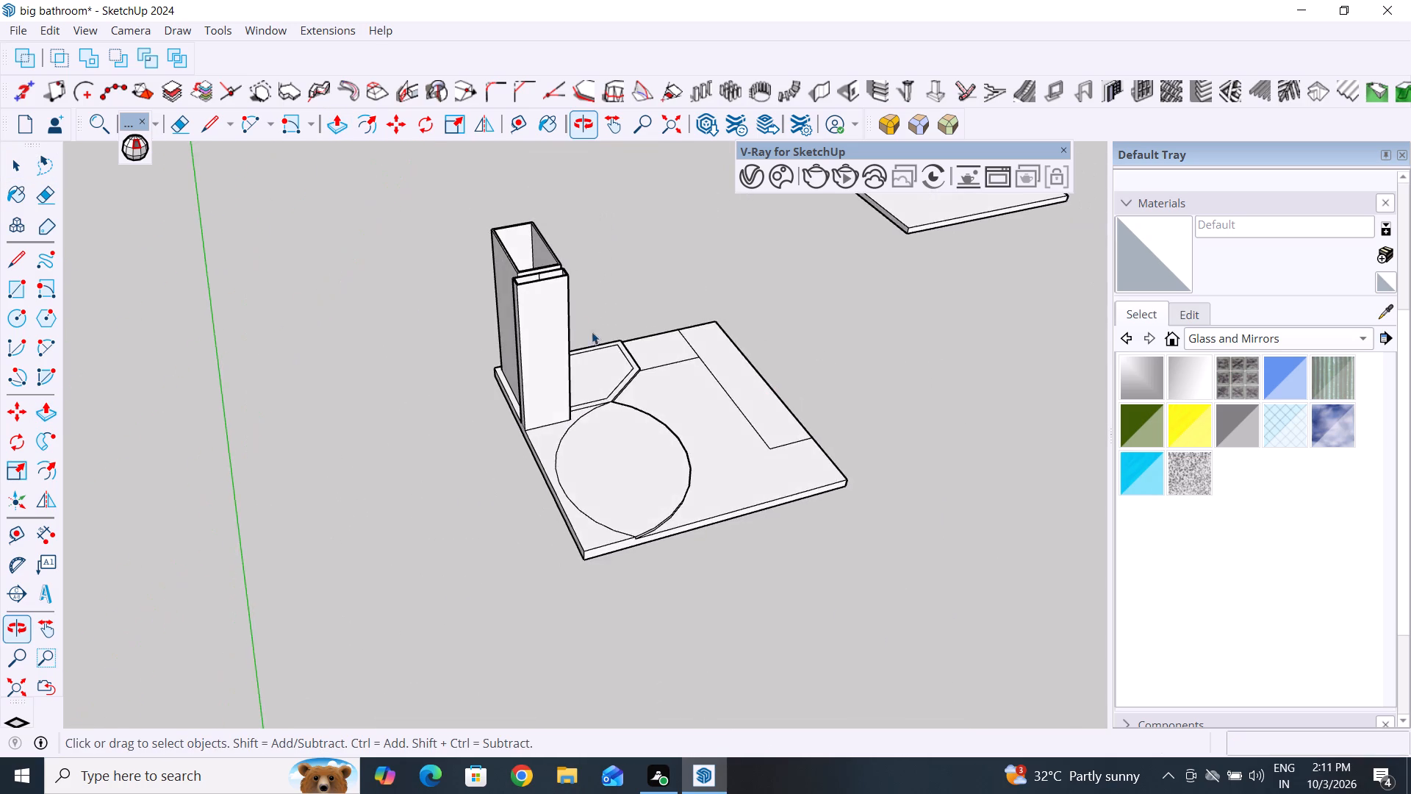
pyautogui.scroll(3, 554, 307)
pyautogui.hotkey('ctrl', 'z')
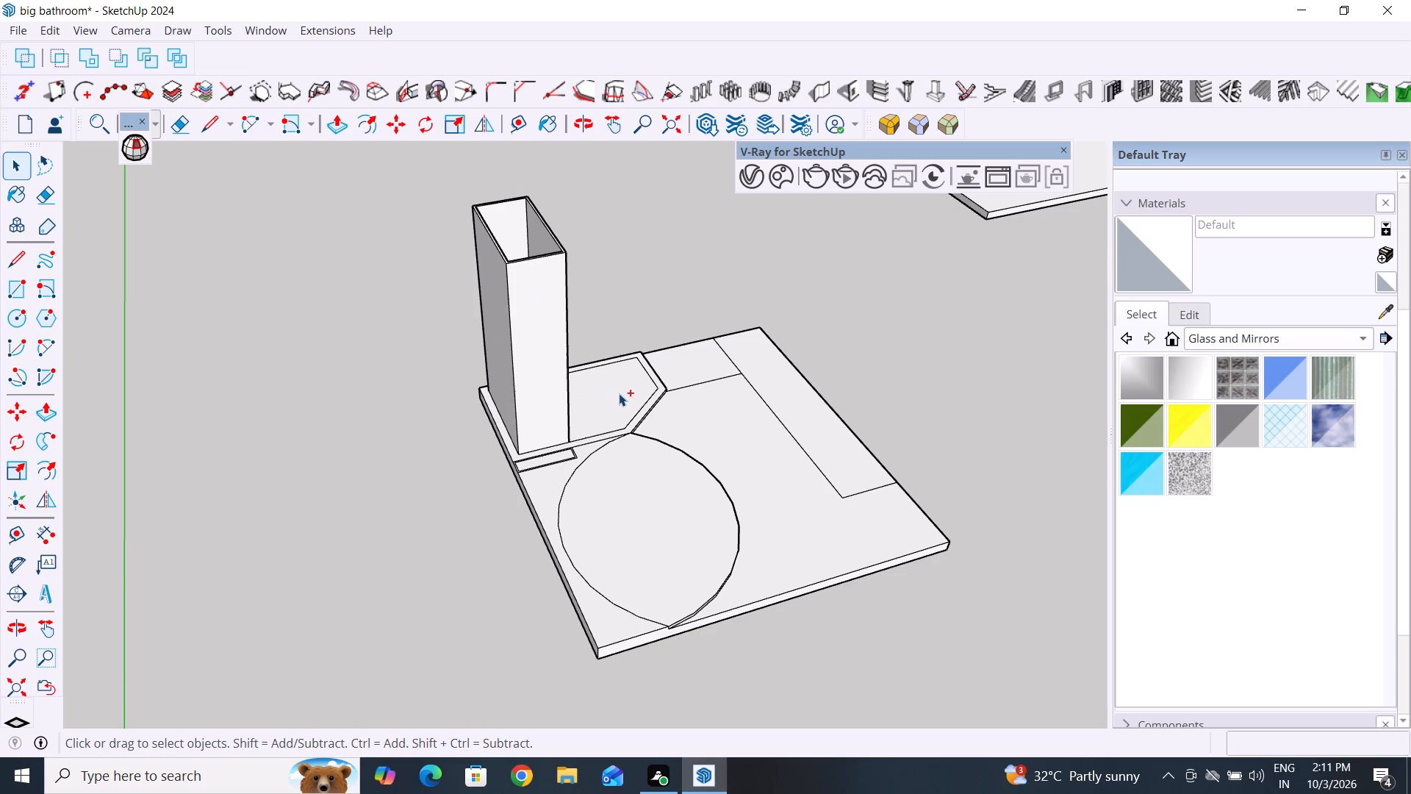
pyautogui.hotkey('ctrl', 'z')
pyautogui.hotkey('ctrl', 'z')
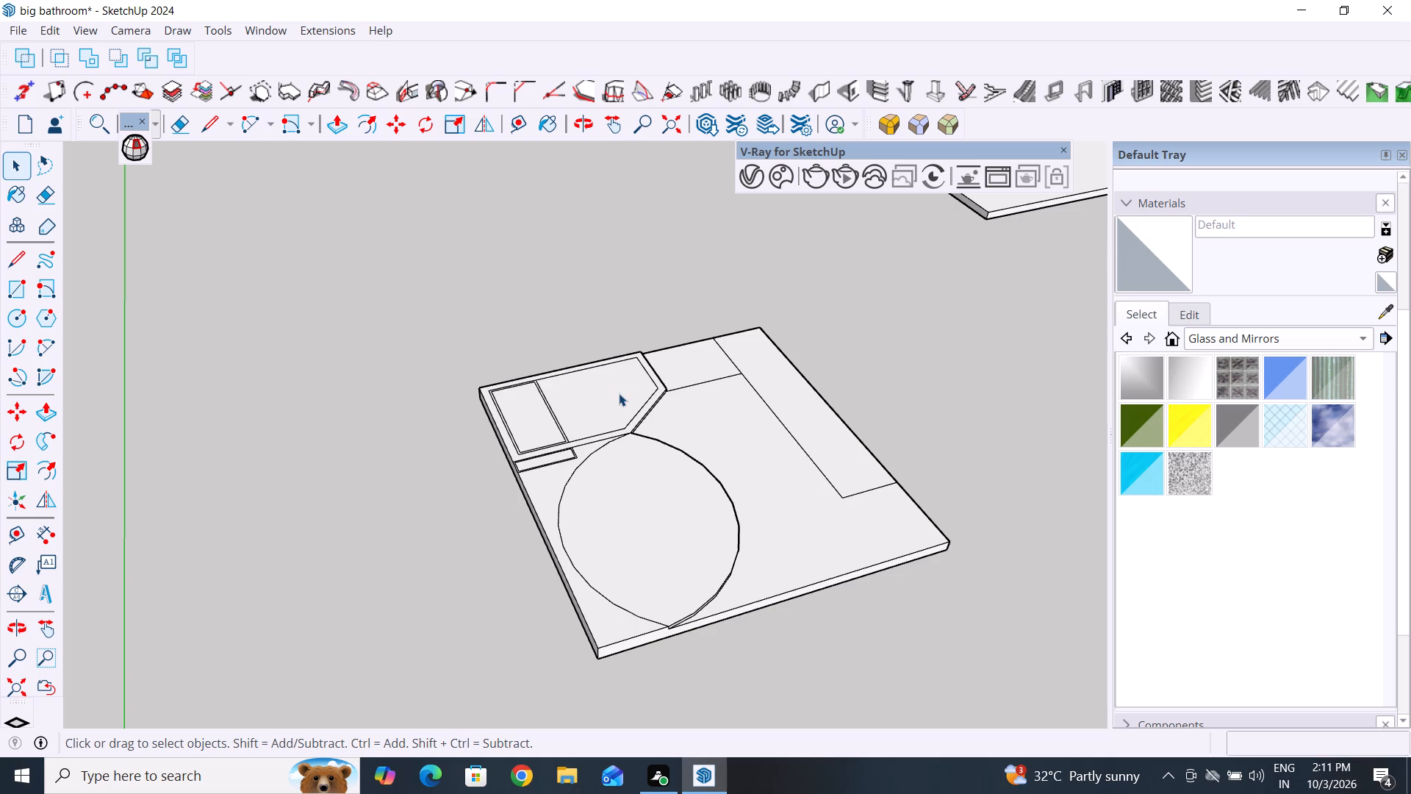
# Examine the two bordered rectangles and the border of the angled floor zone from several angles.
pyautogui.moveTo(692, 429); pyautogui.dragTo(405, 418, button='middle')
pyautogui.scroll(3, 638, 471)
pyautogui.moveTo(648, 498); pyautogui.dragTo(451, 496, button='middle')
pyautogui.scroll(8, 631, 390)
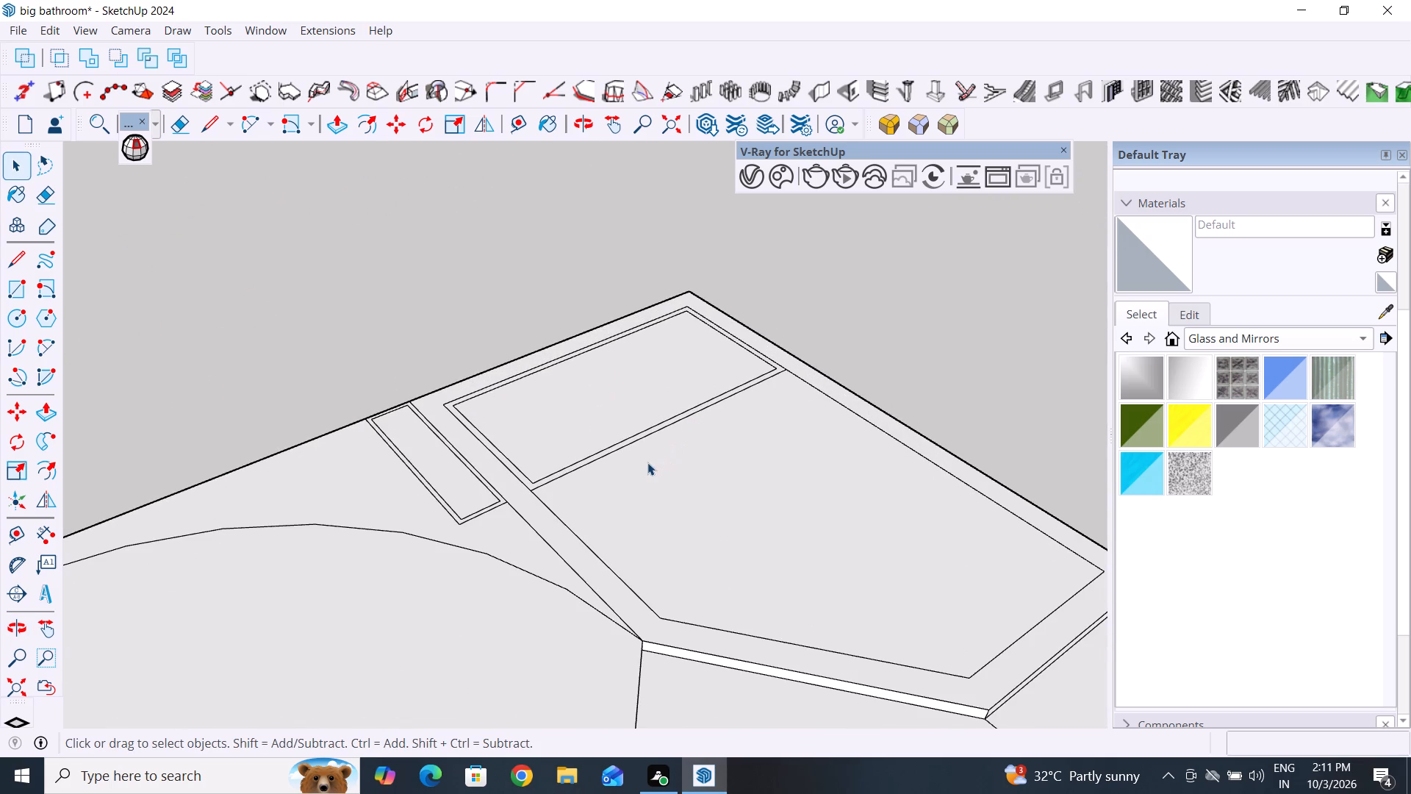
pyautogui.scroll(4, 529, 486)
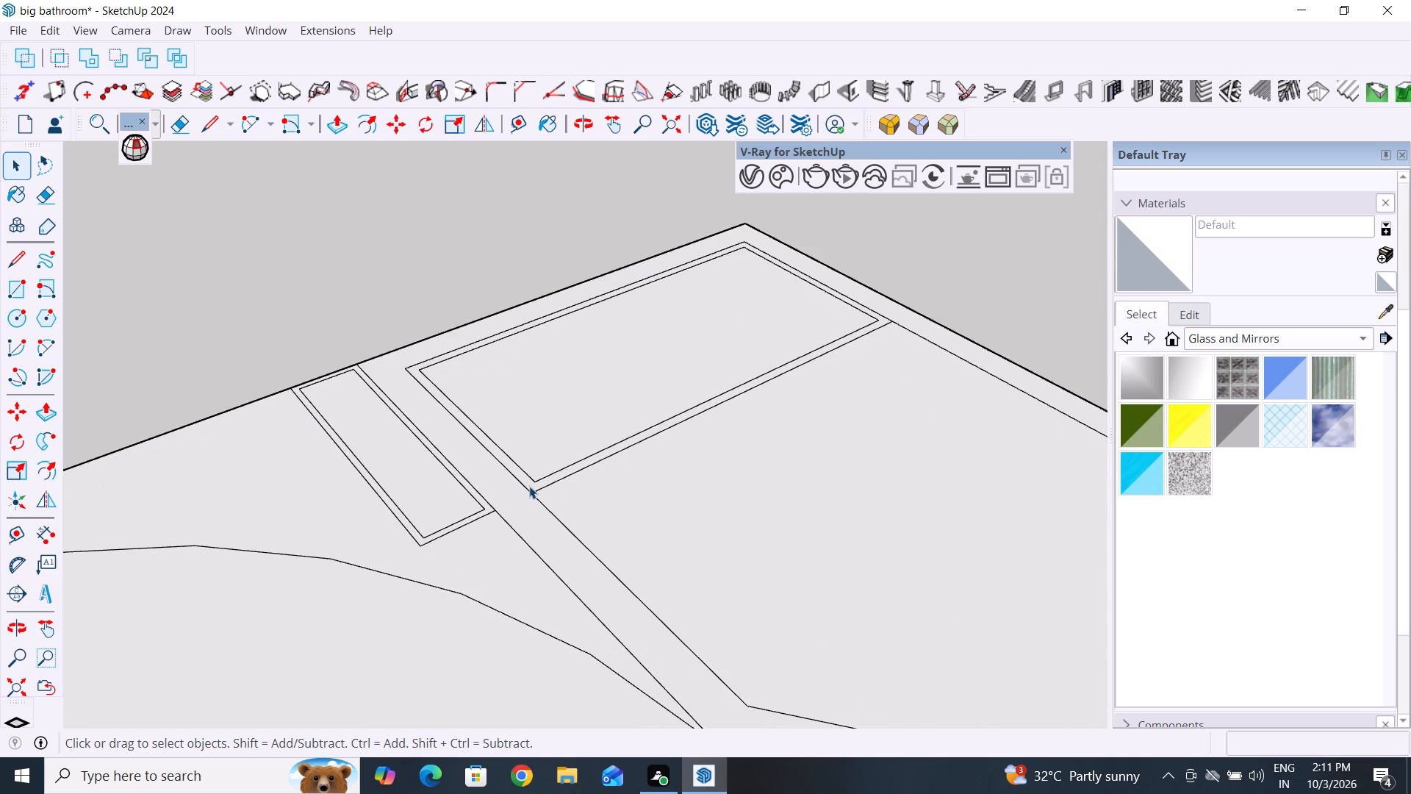
pyautogui.scroll(3, 529, 486)
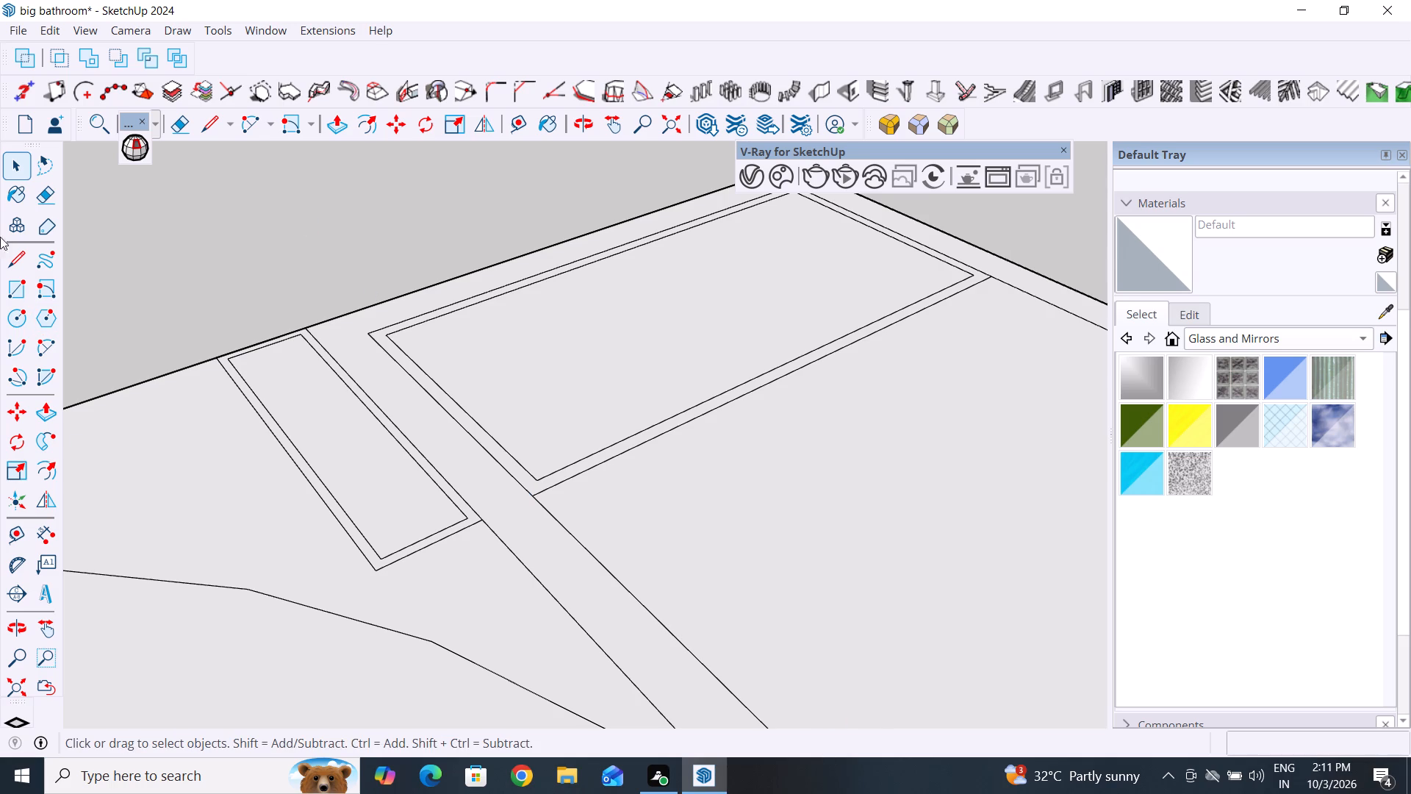
pyautogui.scroll(-10, 933, 396)
pyautogui.moveTo(875, 494); pyautogui.dragTo(597, 479, button='middle')
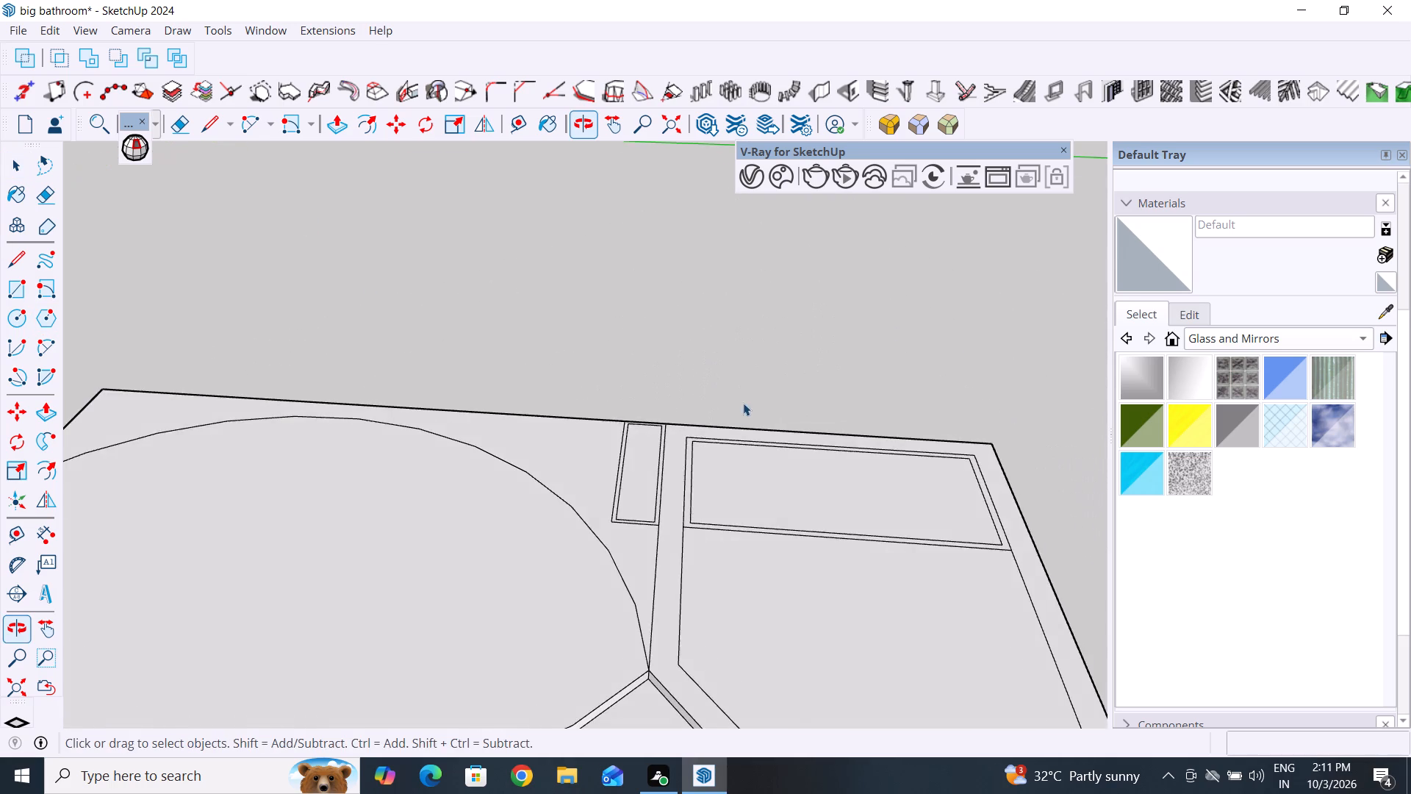
pyautogui.scroll(-5, 745, 401)
pyautogui.moveTo(636, 521); pyautogui.dragTo(728, 532, button='middle')
pyautogui.scroll(4, 961, 442)
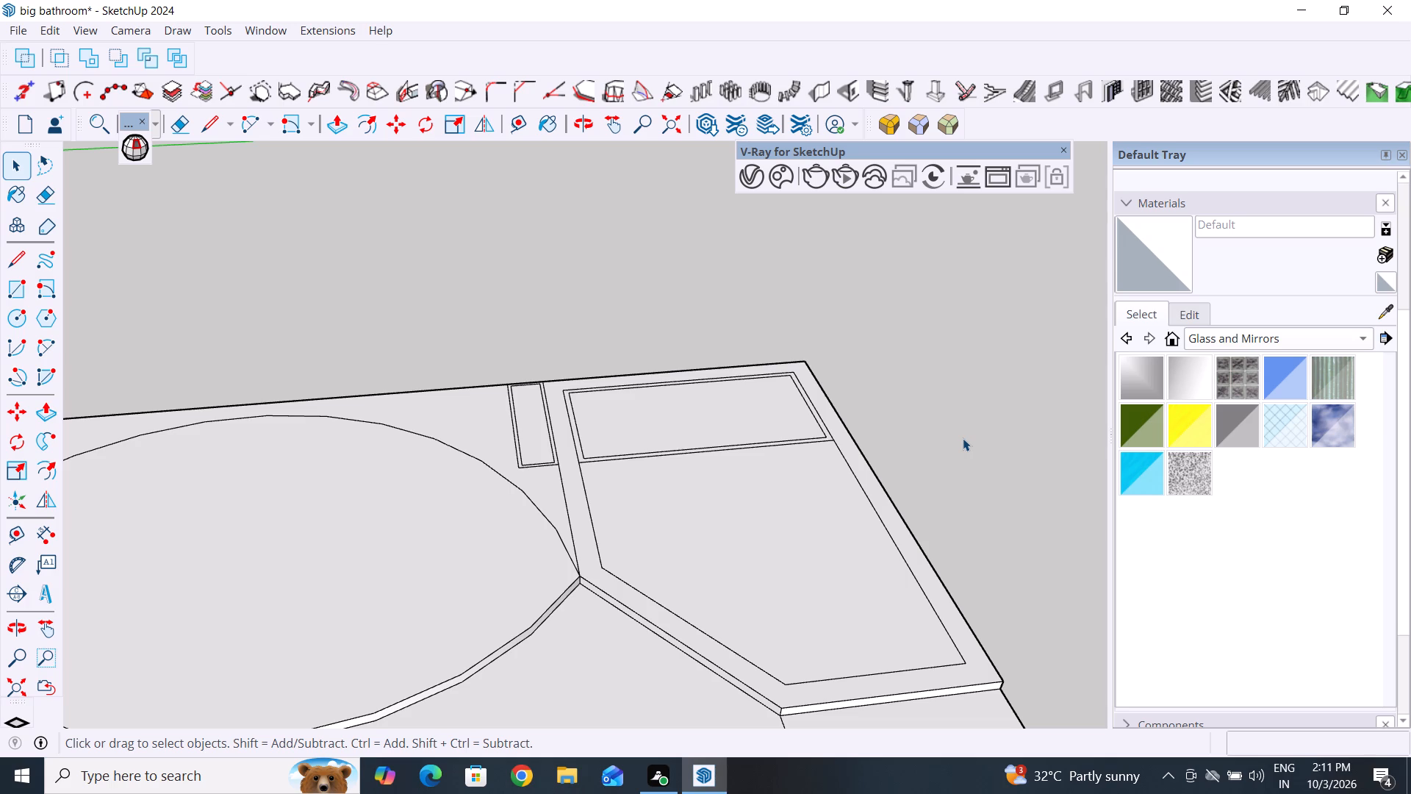
# Draw a line about 4.6" long from the larger rectangle's outer corner near the smaller rectangle to the slab edge.
pyautogui.click(656, 610)
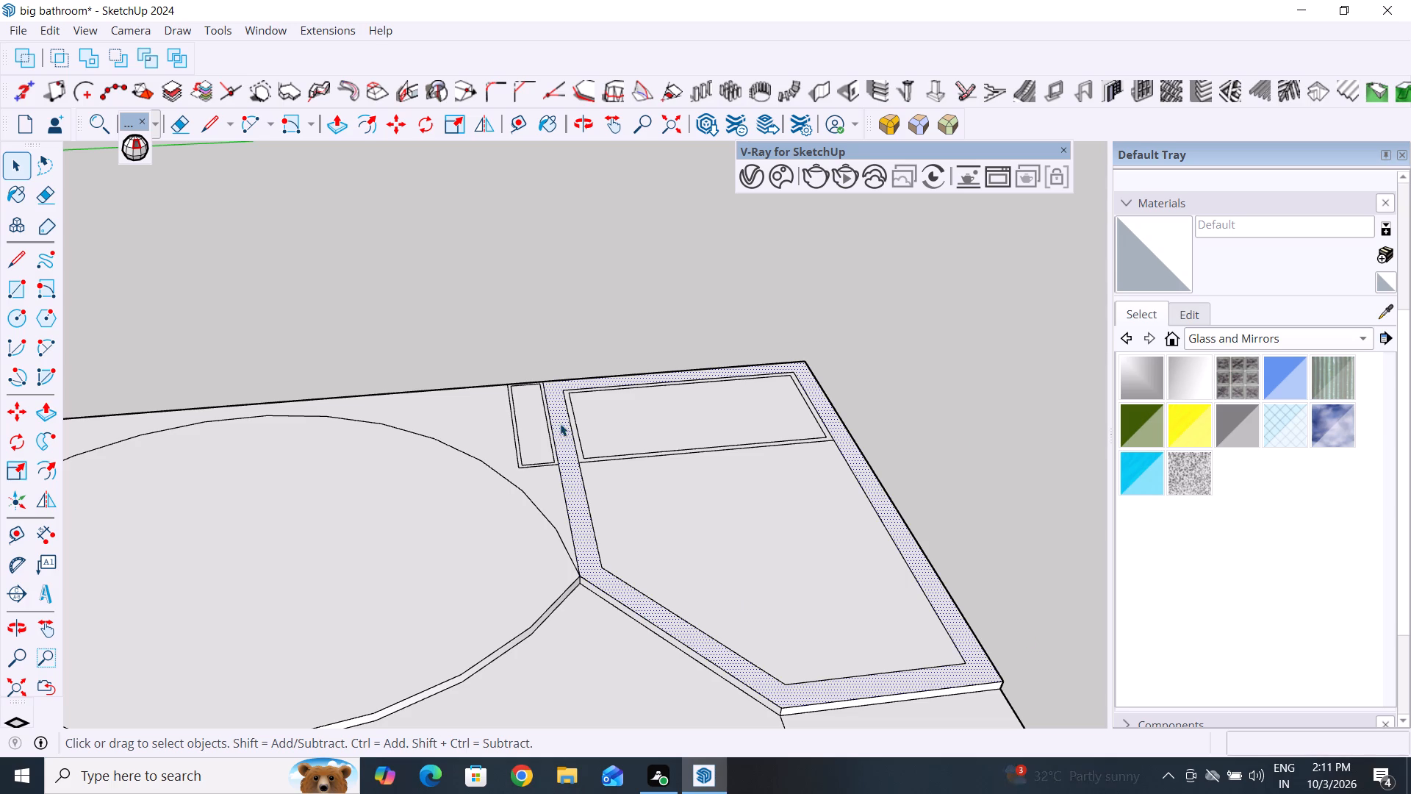
pyautogui.scroll(7, 562, 387)
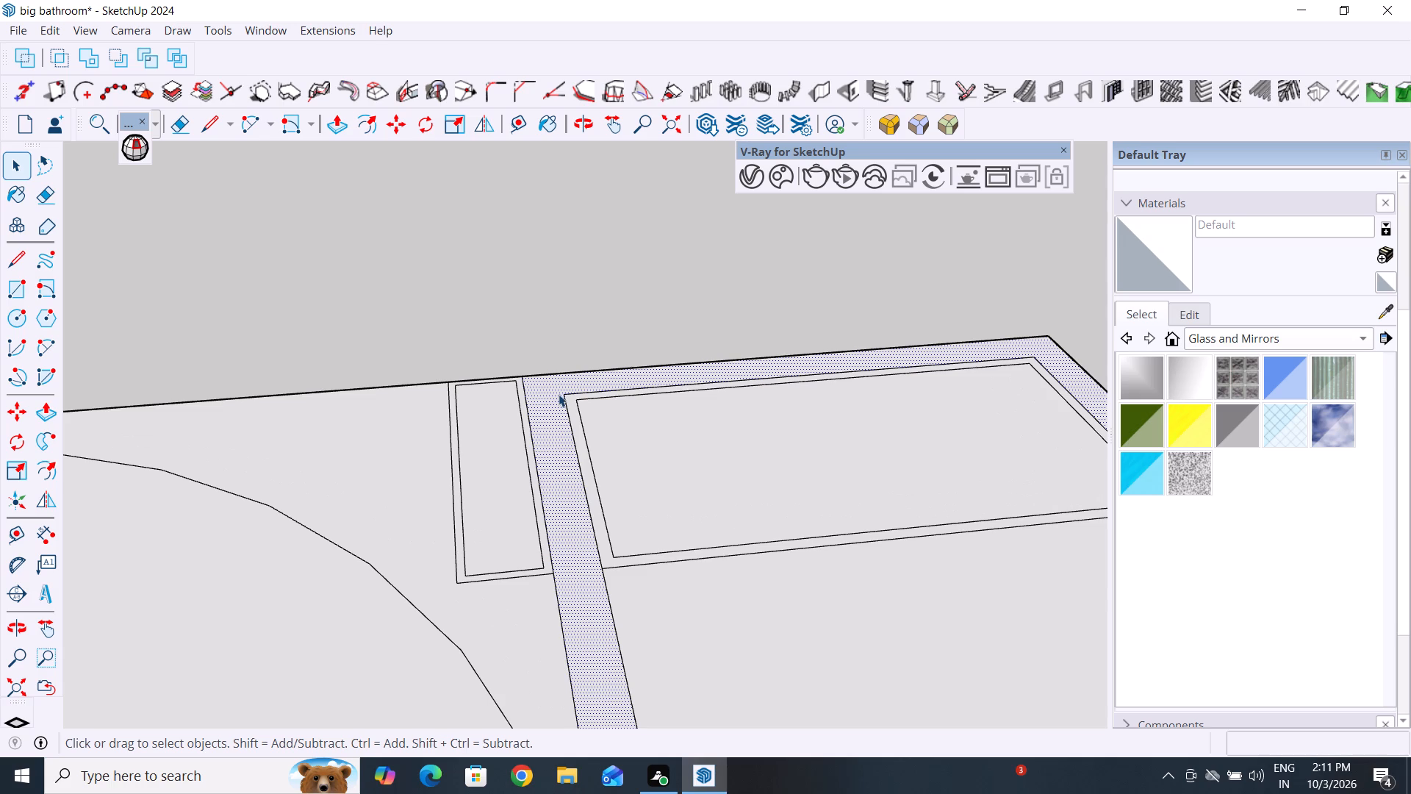
pyautogui.click(15, 258)
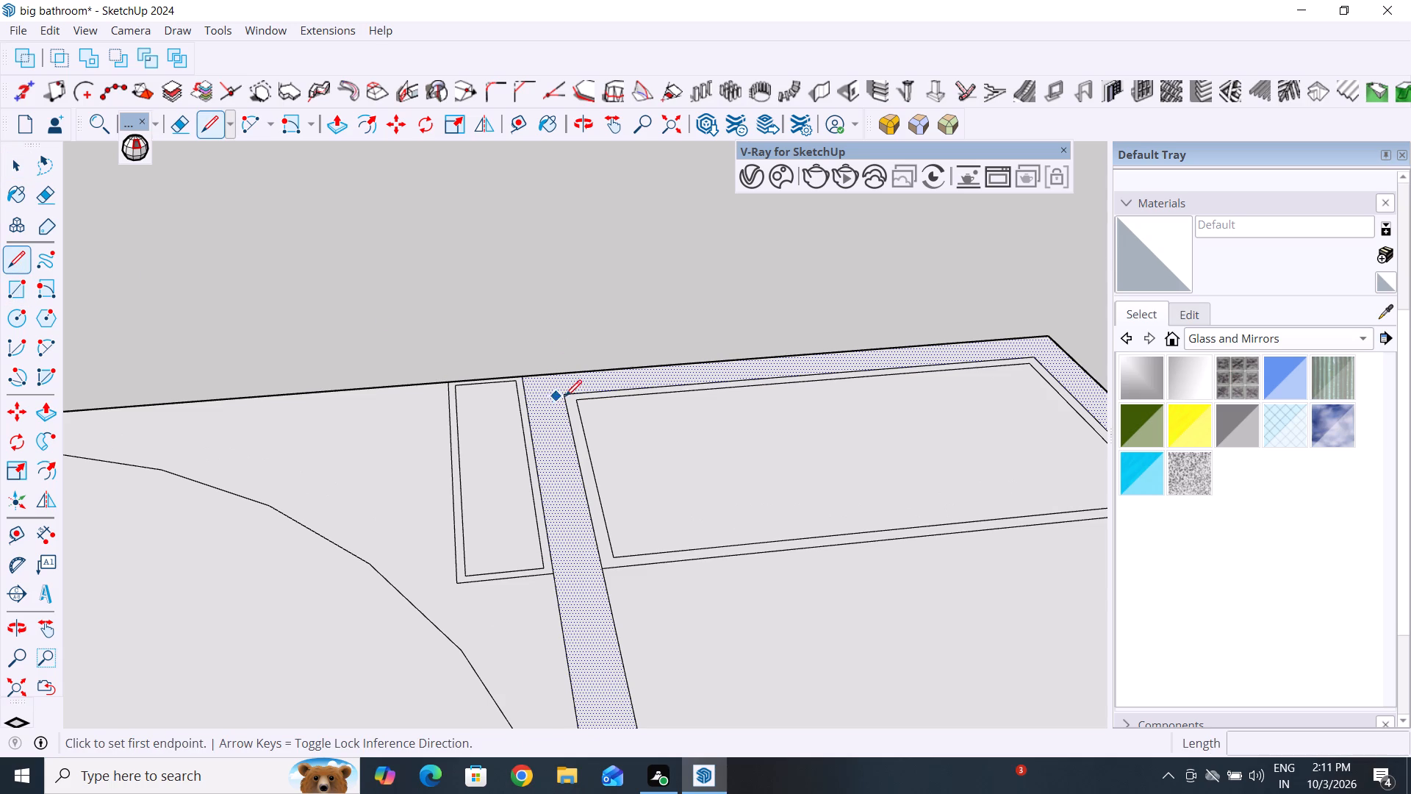
pyautogui.click(566, 396)
pyautogui.click(561, 373)
pyautogui.press('space')
pyautogui.scroll(-3, 466, 442)
pyautogui.click(406, 334)
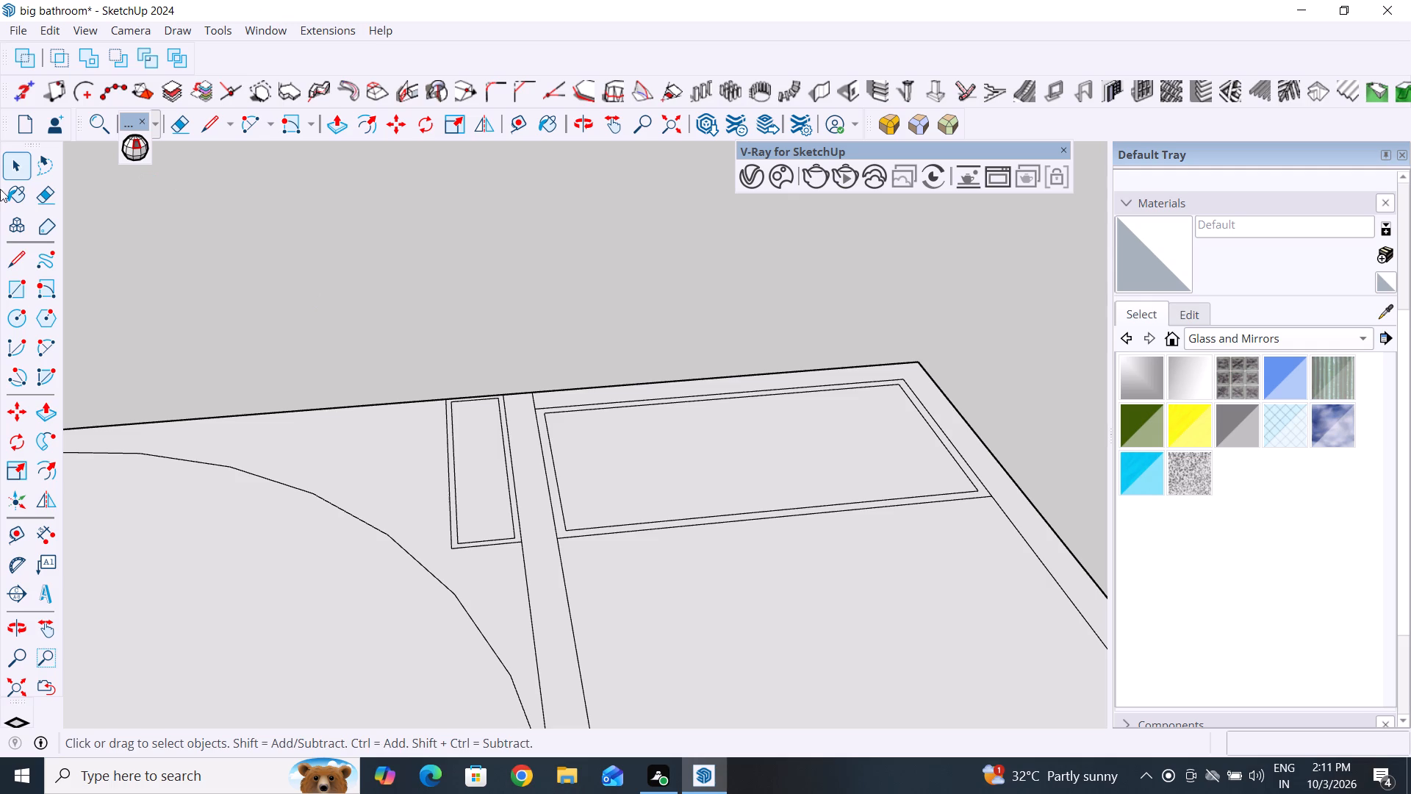
# Draw a line about 4.6" long from the larger rectangle's outer corner nearest the slab corner to the slab edge.
pyautogui.click(23, 262)
pyautogui.scroll(4, 1004, 332)
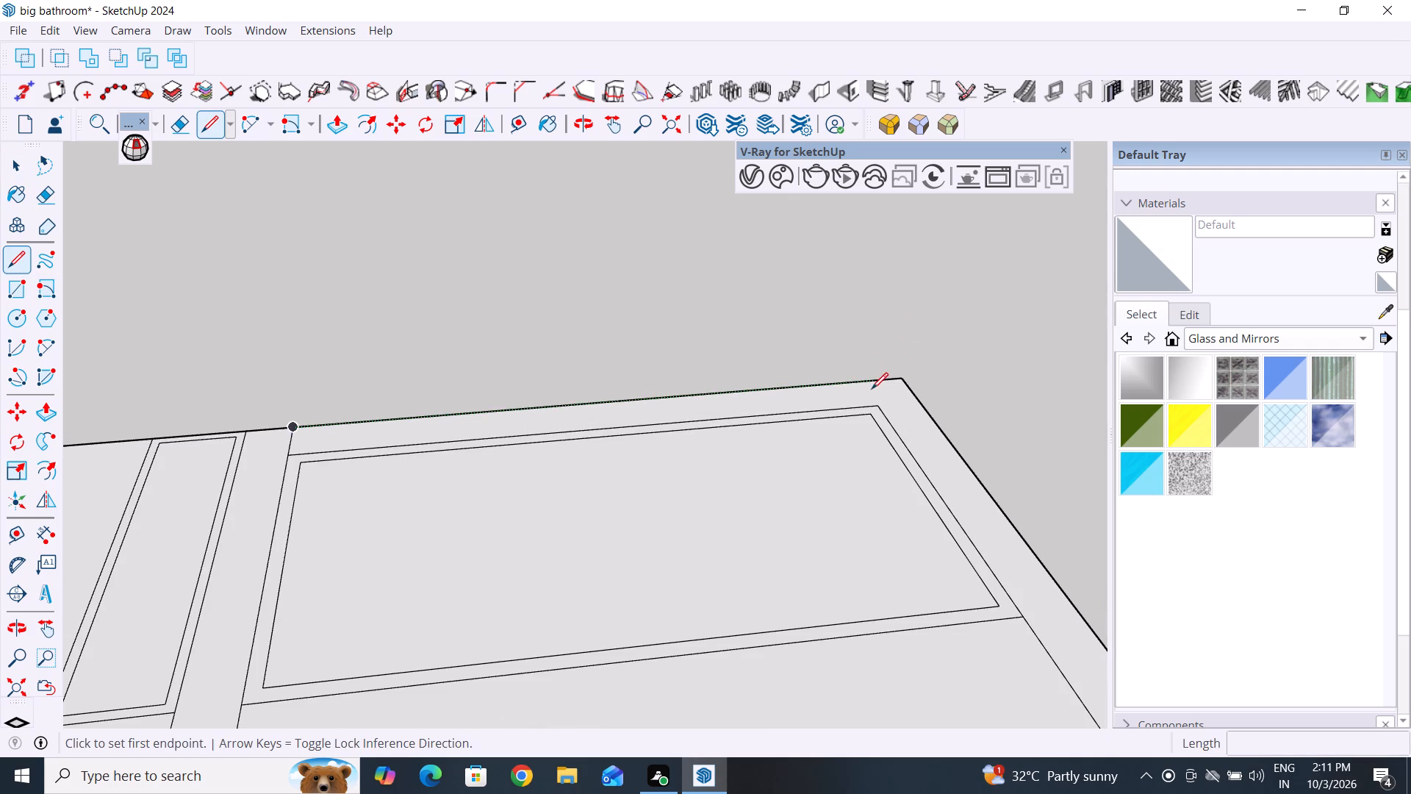
pyautogui.click(879, 407)
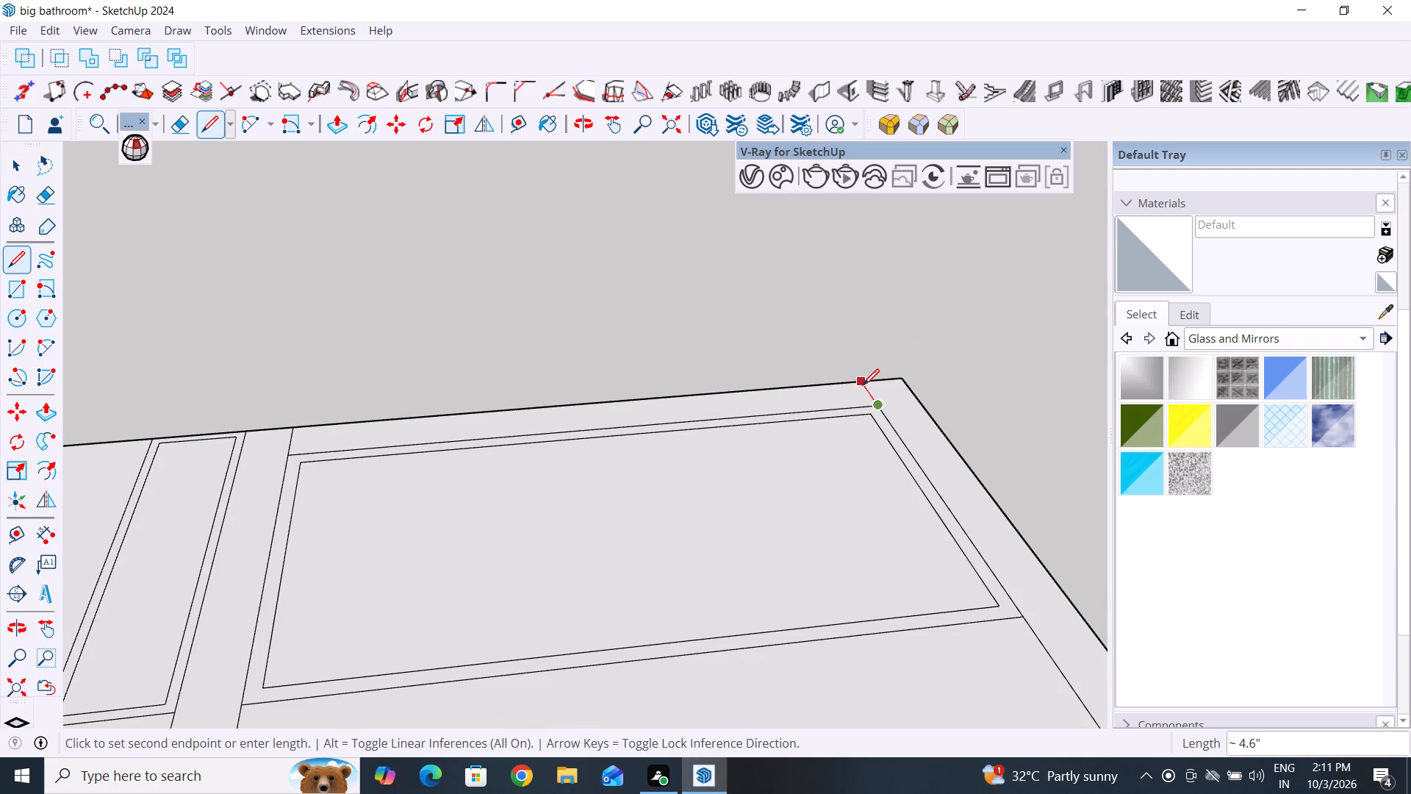
pyautogui.click(863, 385)
pyautogui.press('space')
pyautogui.click(390, 248)
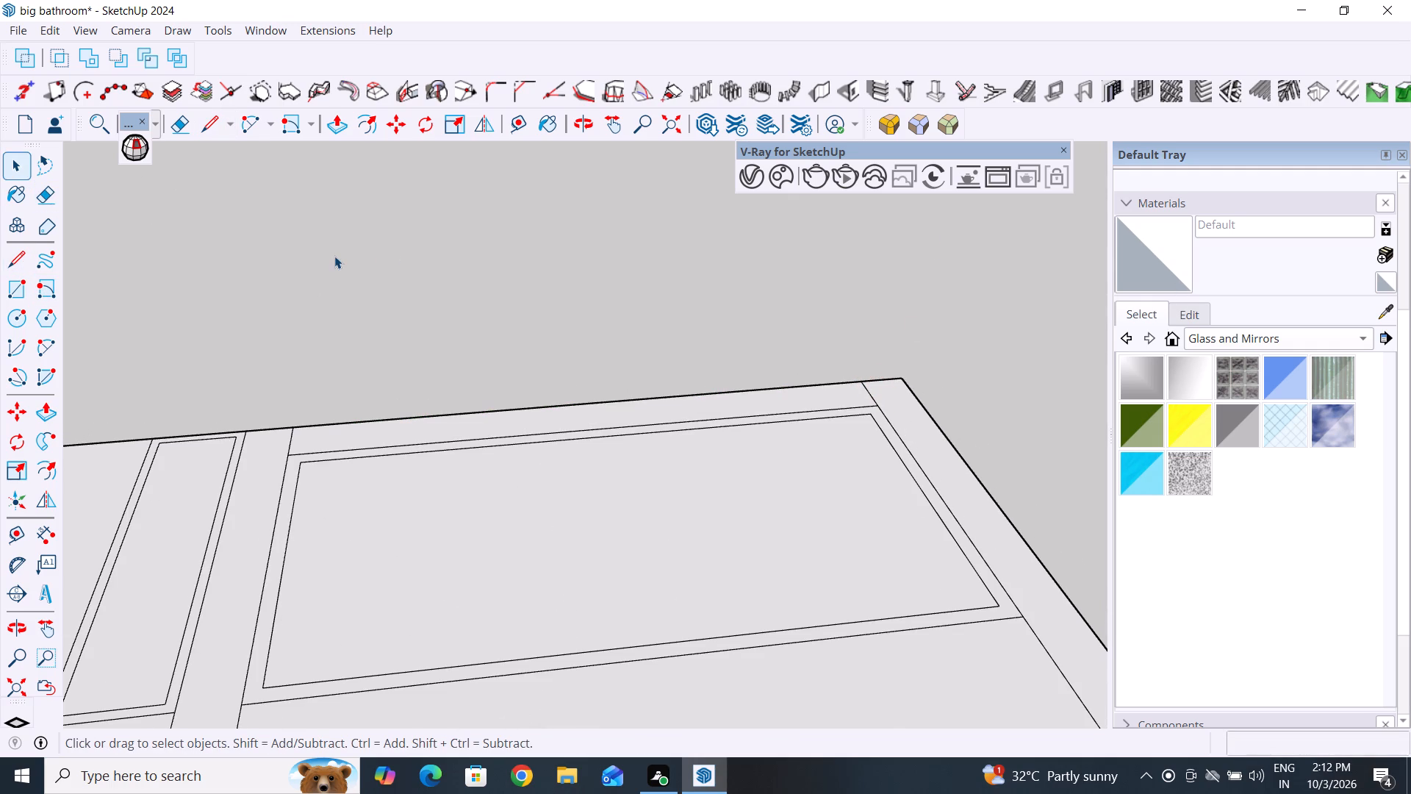
# Draw a line about 4.6" long from the angled zone's inner border corner, at the end away from the rectangles, to the slab edge.
pyautogui.scroll(-14, 334, 256)
pyautogui.moveTo(378, 484); pyautogui.dragTo(481, 501, button='middle')
pyautogui.scroll(4, 101, 277)
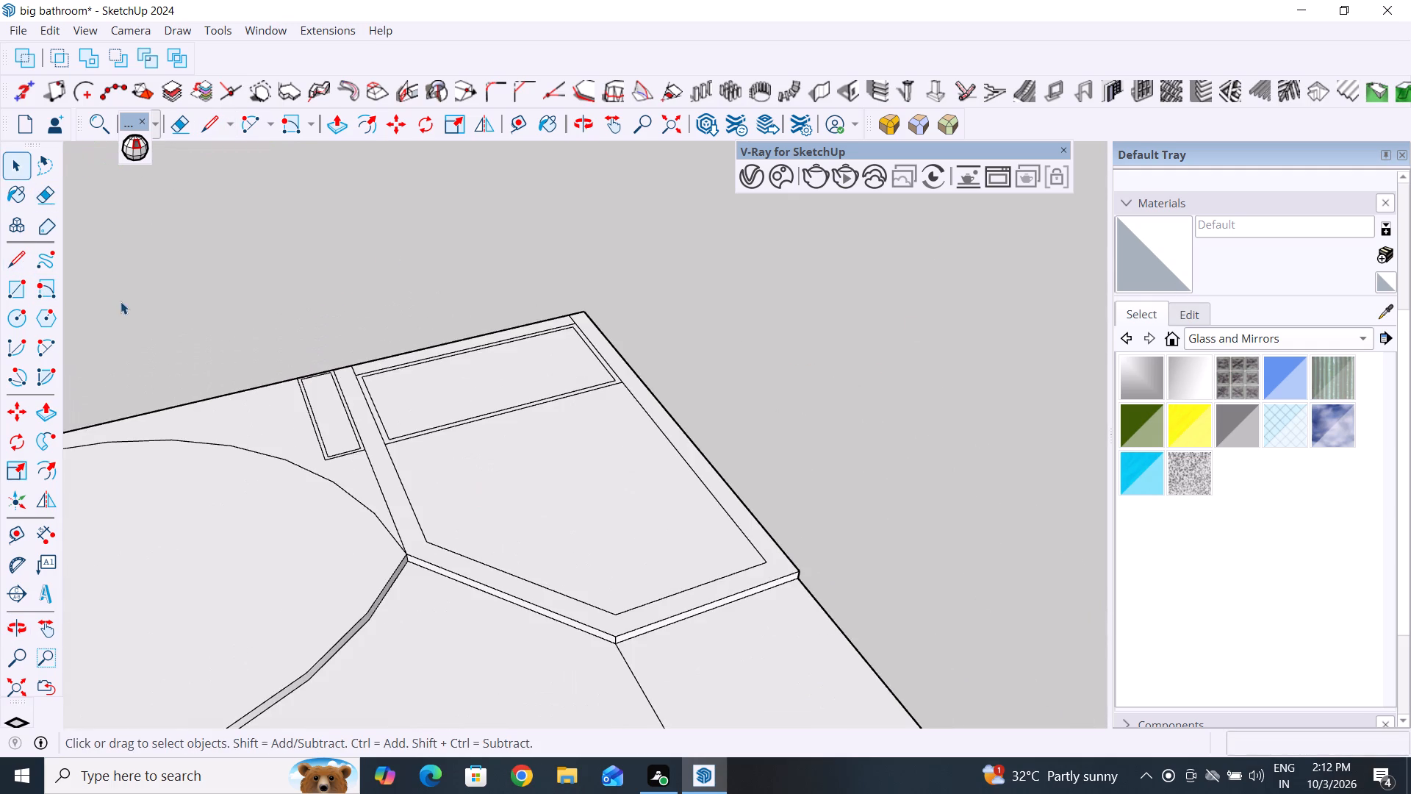
pyautogui.scroll(-4, 122, 304)
pyautogui.moveTo(198, 421); pyautogui.dragTo(495, 434, button='middle')
pyautogui.scroll(-5, 616, 529)
pyautogui.scroll(4, 615, 595)
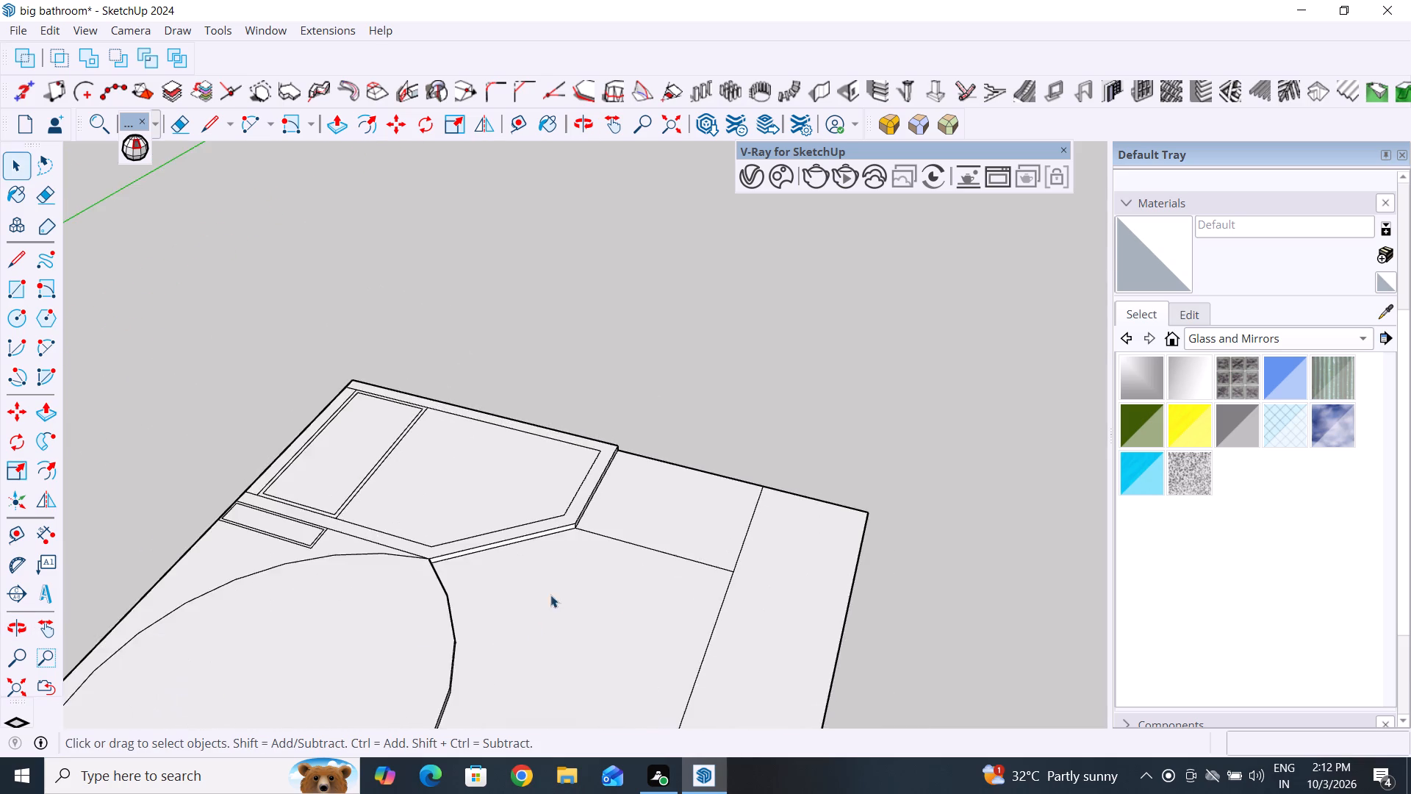
pyautogui.moveTo(418, 631); pyautogui.dragTo(581, 593, button='middle')
pyautogui.scroll(5, 515, 608)
pyautogui.middleClick(507, 602)
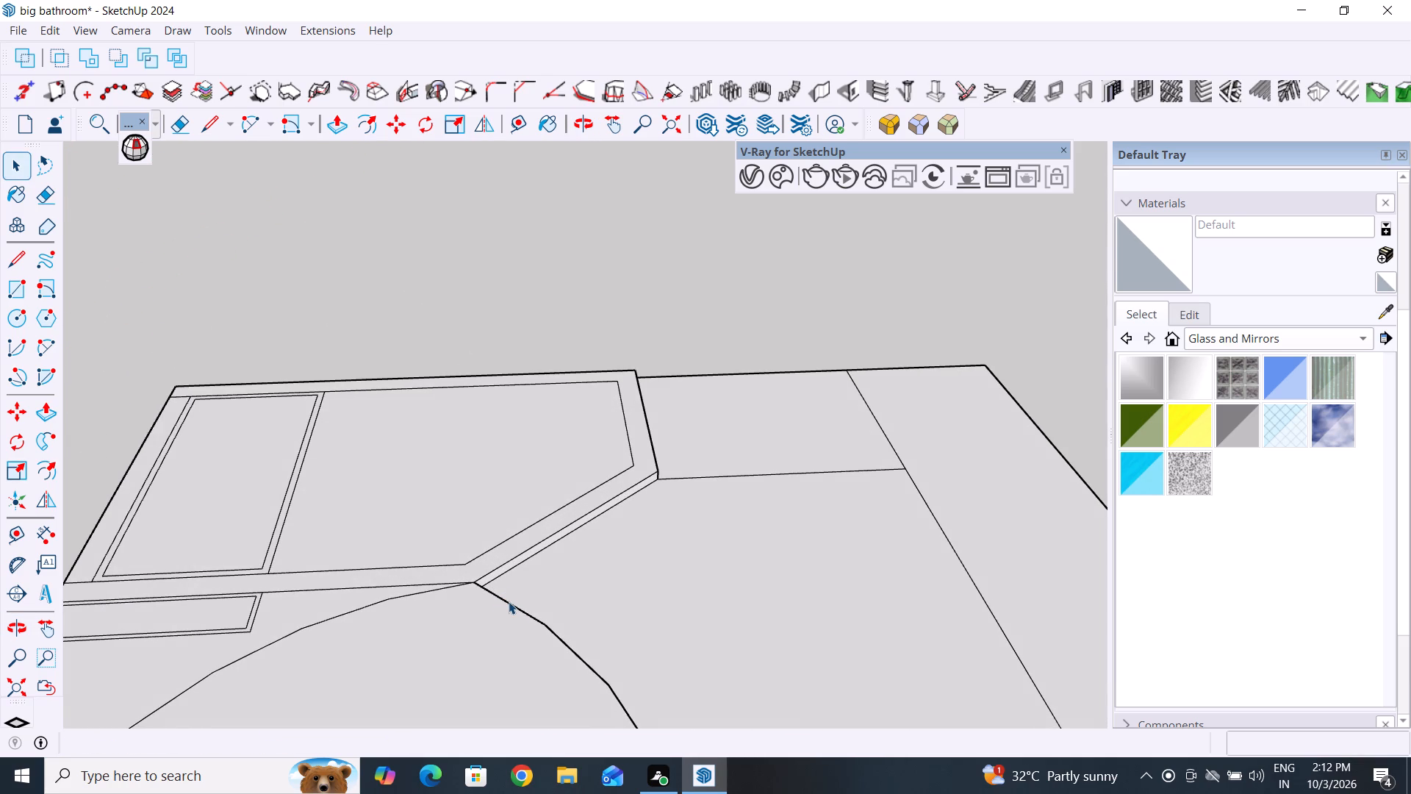
pyautogui.scroll(-4, 553, 462)
pyautogui.moveTo(510, 594); pyautogui.dragTo(470, 634, button='middle')
pyautogui.scroll(3, 510, 530)
pyautogui.moveTo(605, 578); pyautogui.dragTo(539, 628, button='middle')
pyautogui.scroll(3, 655, 311)
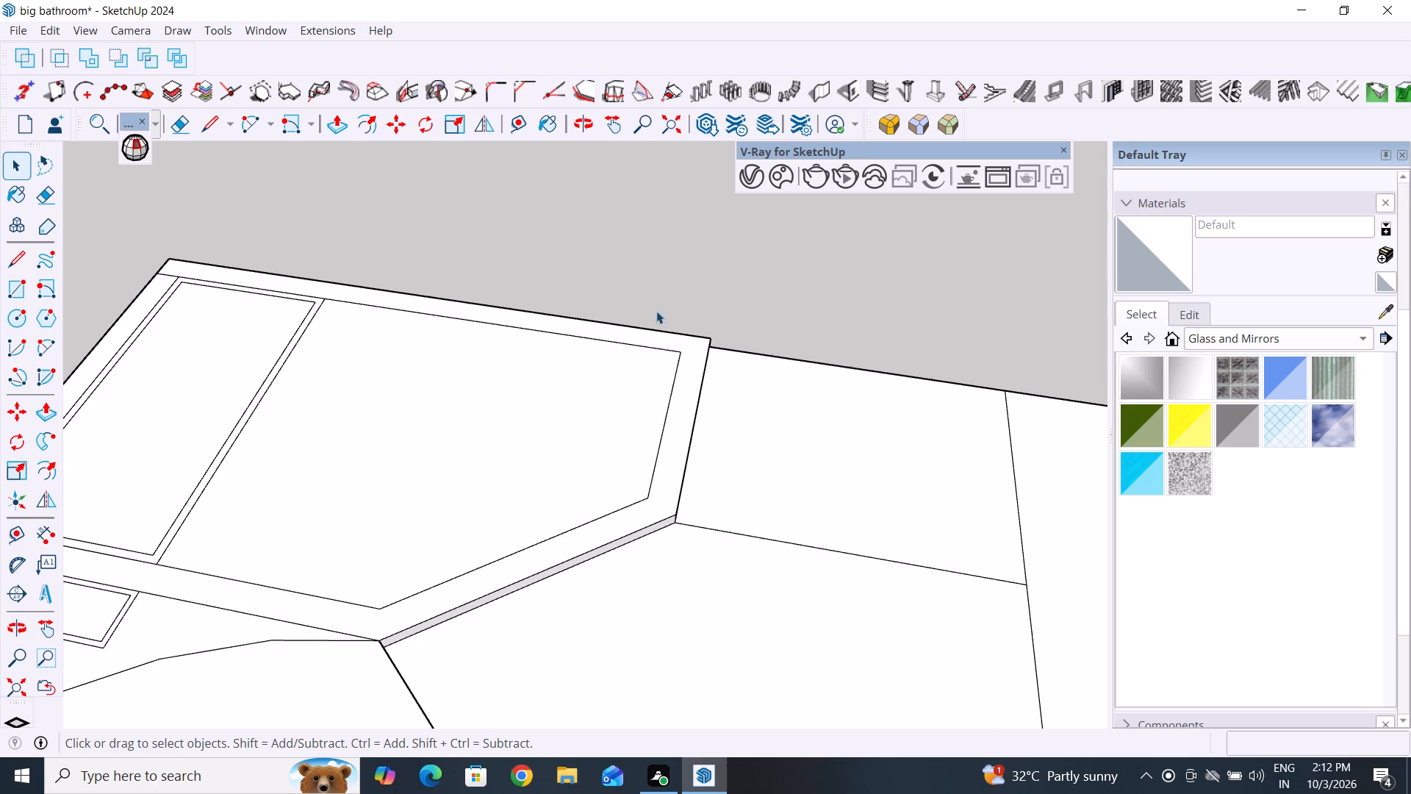
pyautogui.click(22, 266)
pyautogui.click(682, 349)
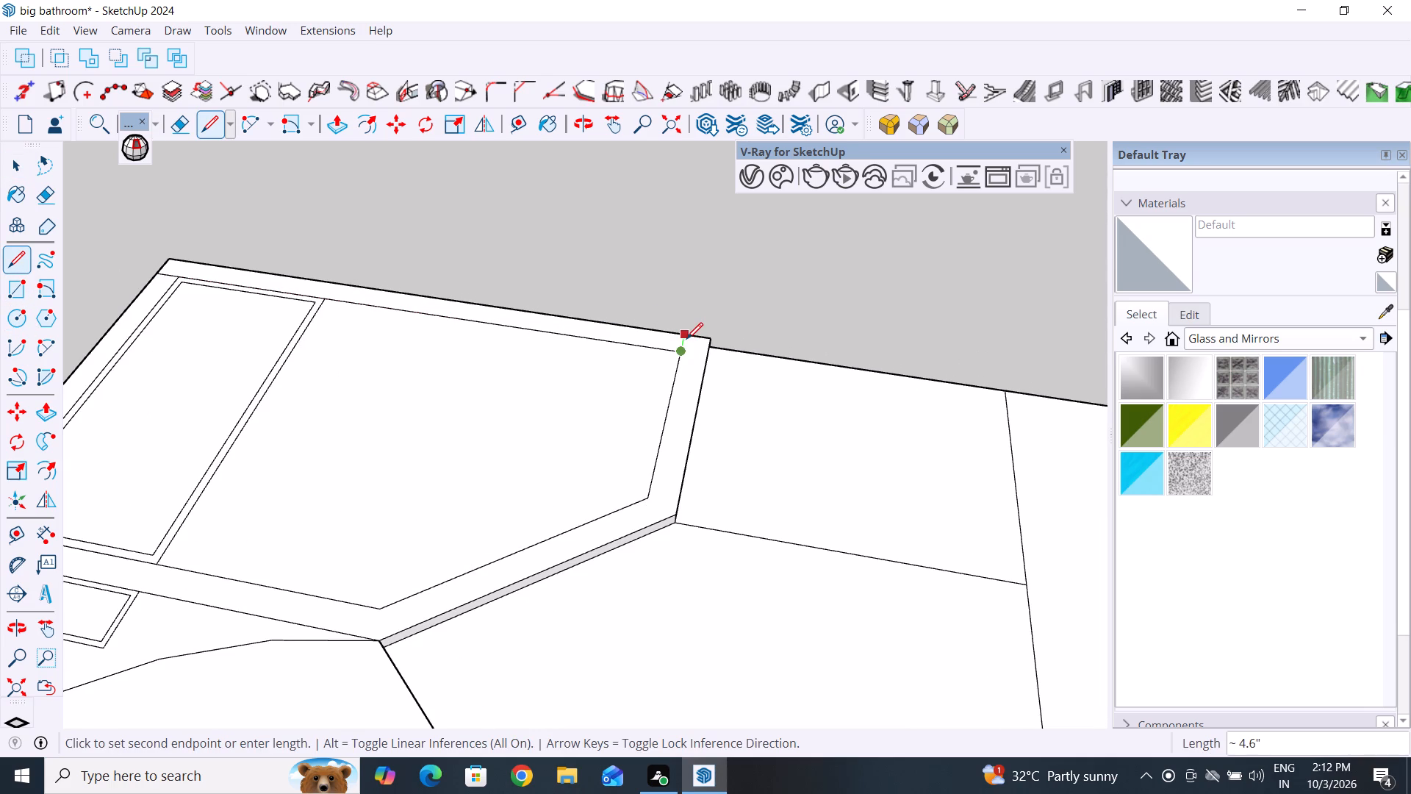
pyautogui.click(686, 339)
pyautogui.press('space')
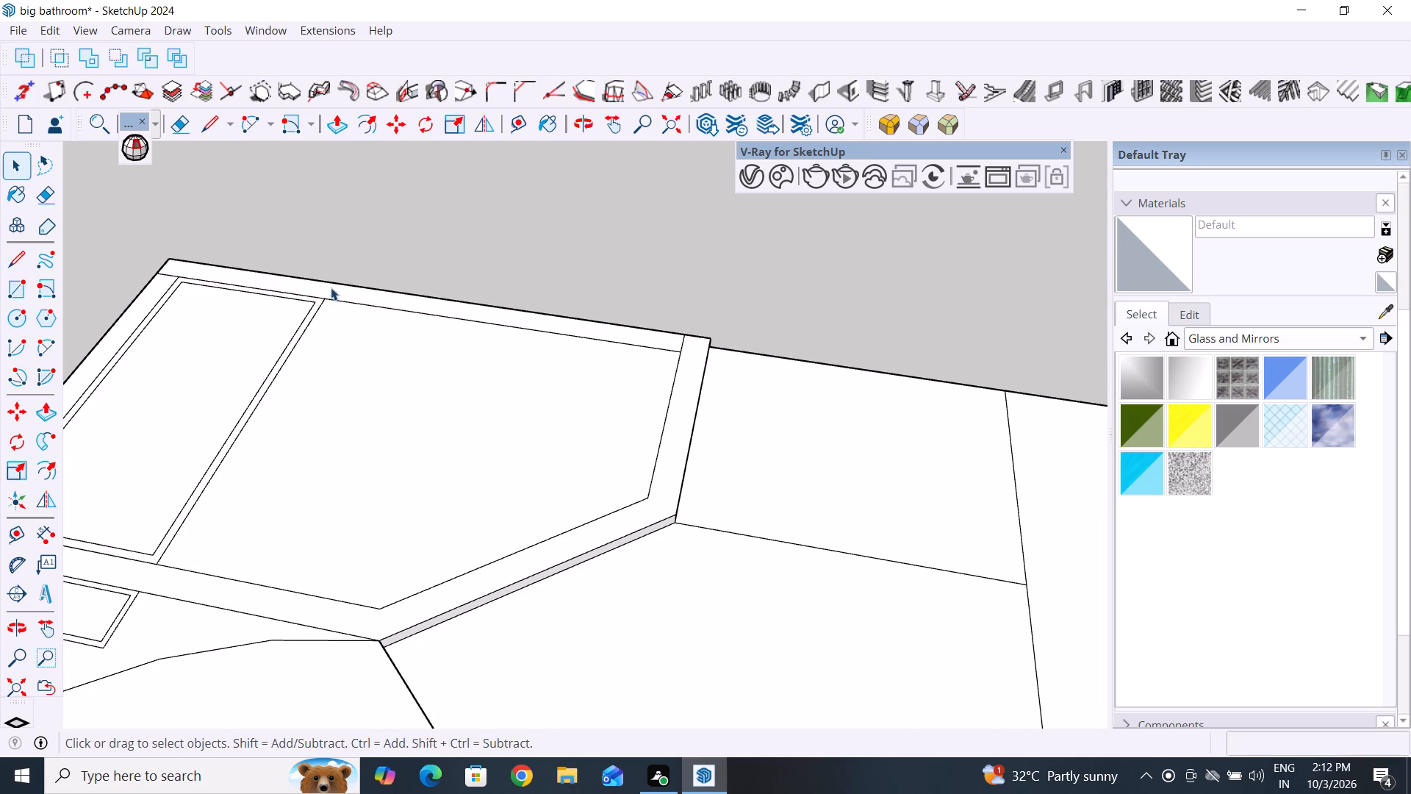
# Draw a line about 4.6" long extending the larger rectangle's inward-facing side from its outer corner to the slab edge.
pyautogui.click(21, 257)
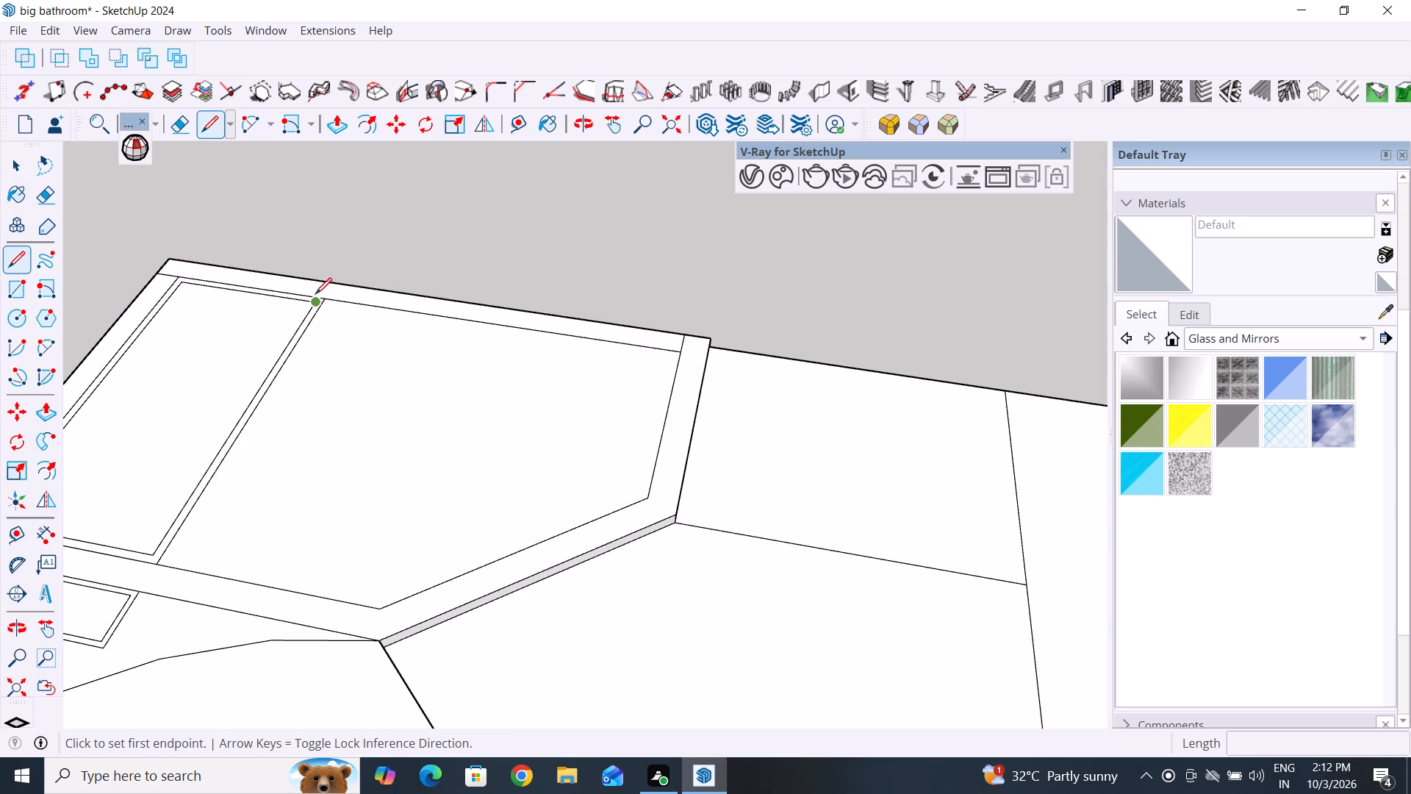
pyautogui.scroll(6, 315, 294)
pyautogui.click(331, 308)
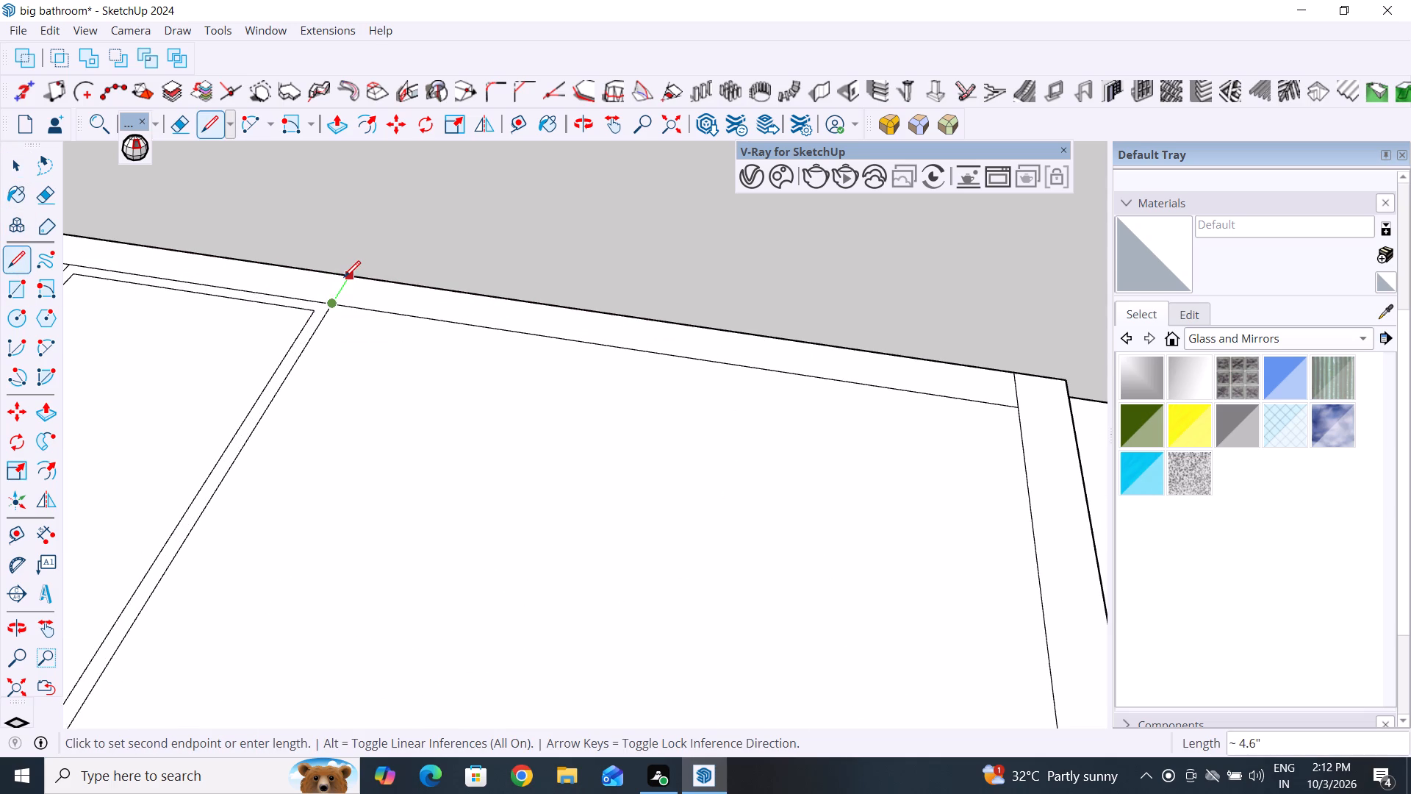
pyautogui.click(344, 277)
pyautogui.press('space')
pyautogui.scroll(-5, 373, 282)
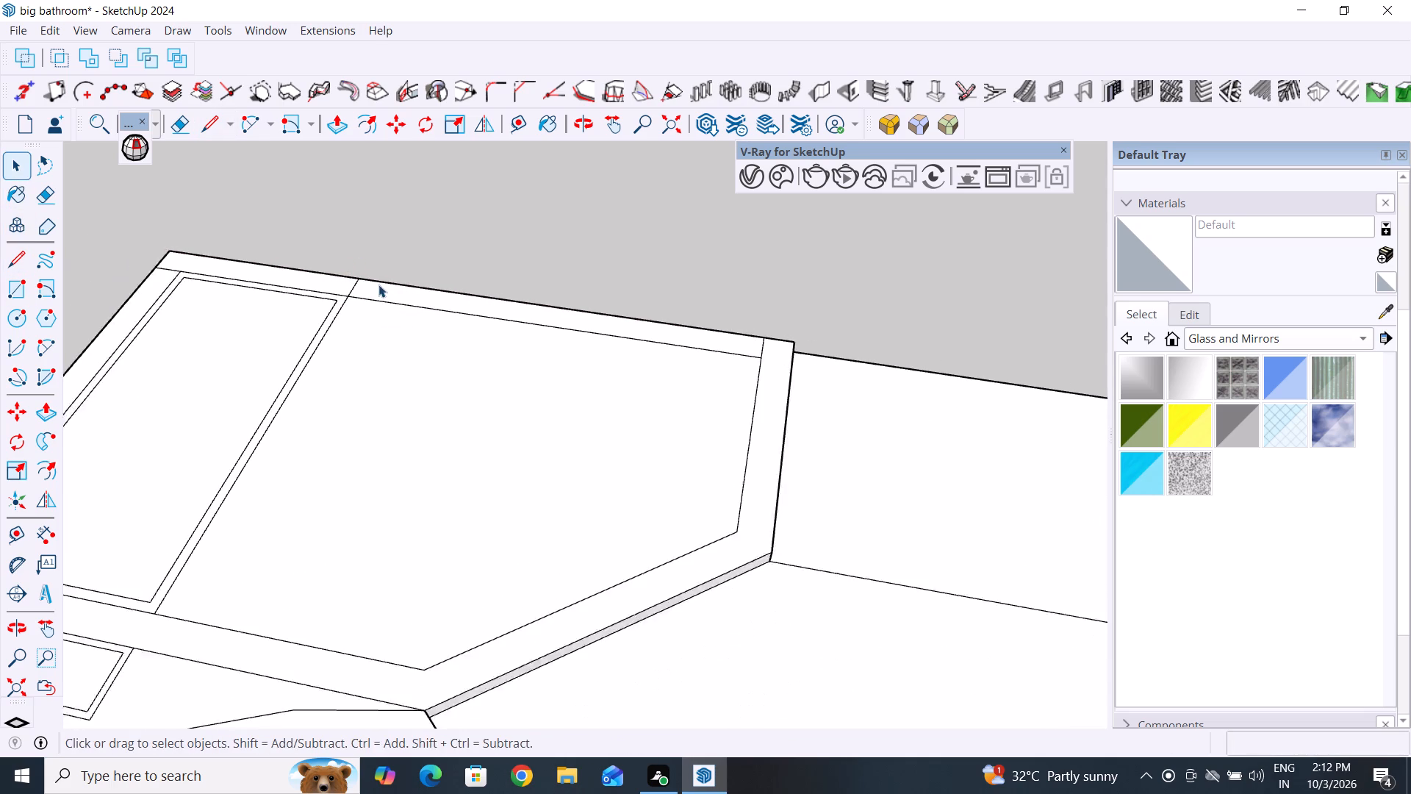
pyautogui.scroll(-2, 378, 285)
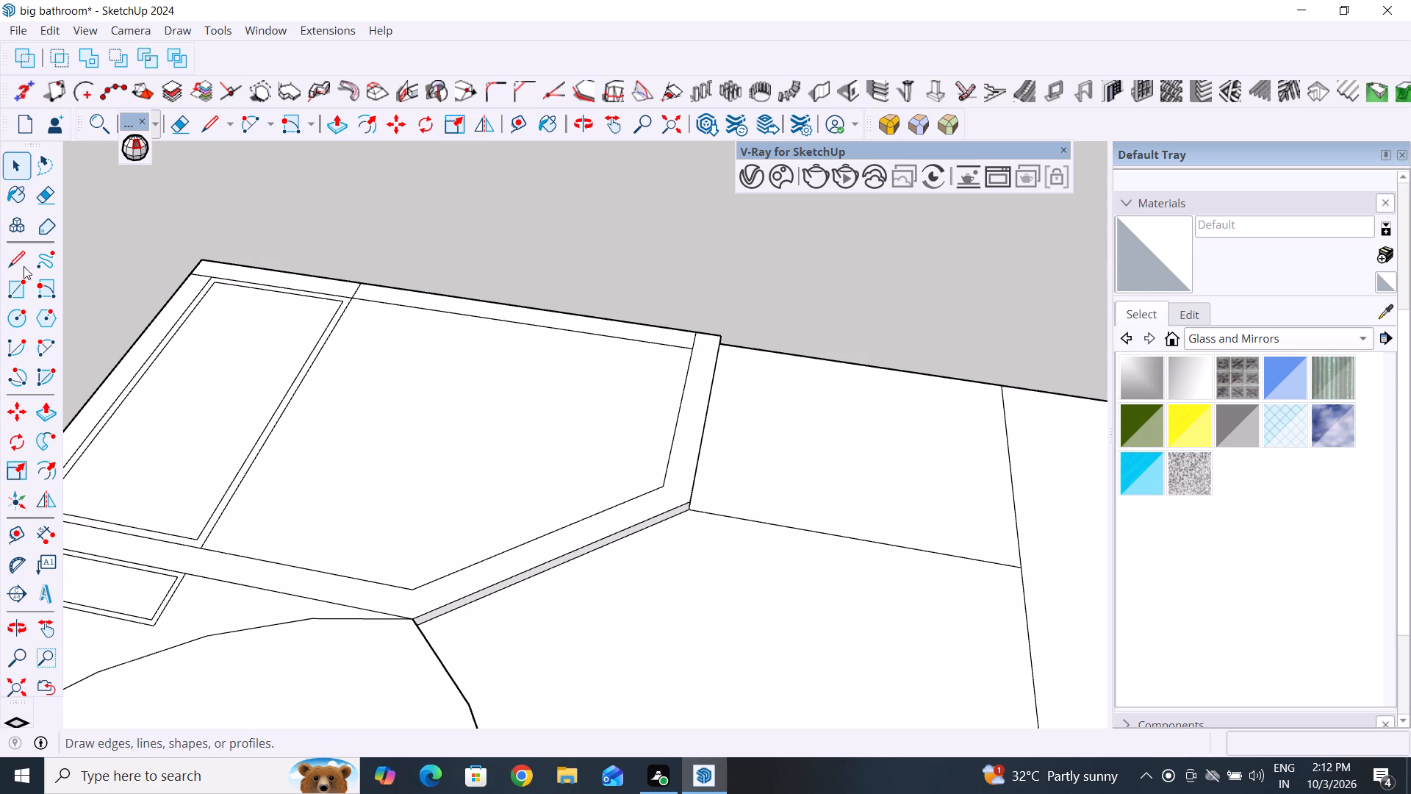
# Erase the angled zone's inner border line between the larger rectangle and the zone's far corner, alongside the slab edge.
pyautogui.click(192, 128)
pyautogui.moveTo(441, 309); pyautogui.dragTo(464, 342)
pyautogui.scroll(-5, 481, 448)
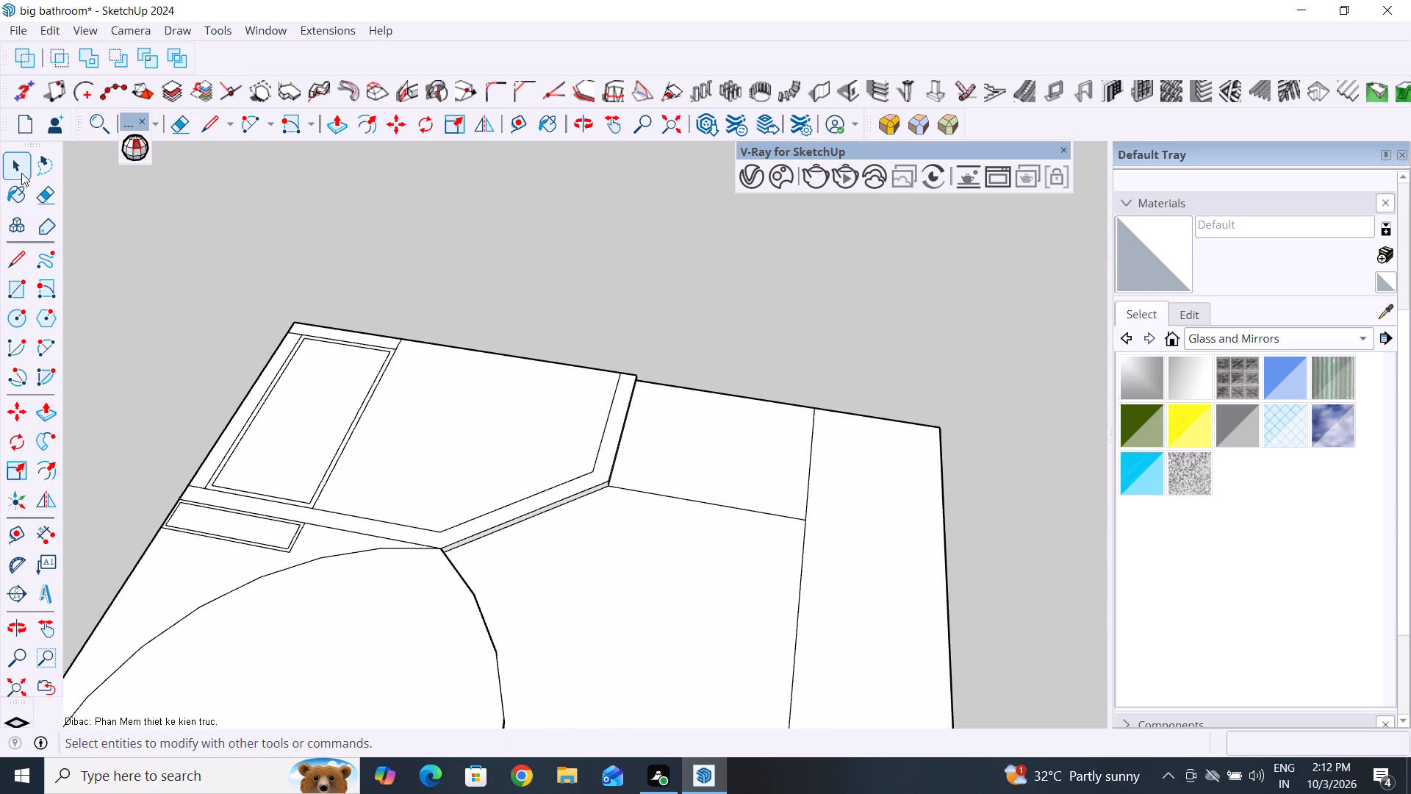
# Offset the angled zone's border strip inward by about 2.0" to outline a thin band along its centre.
pyautogui.click(23, 168)
pyautogui.click(620, 398)
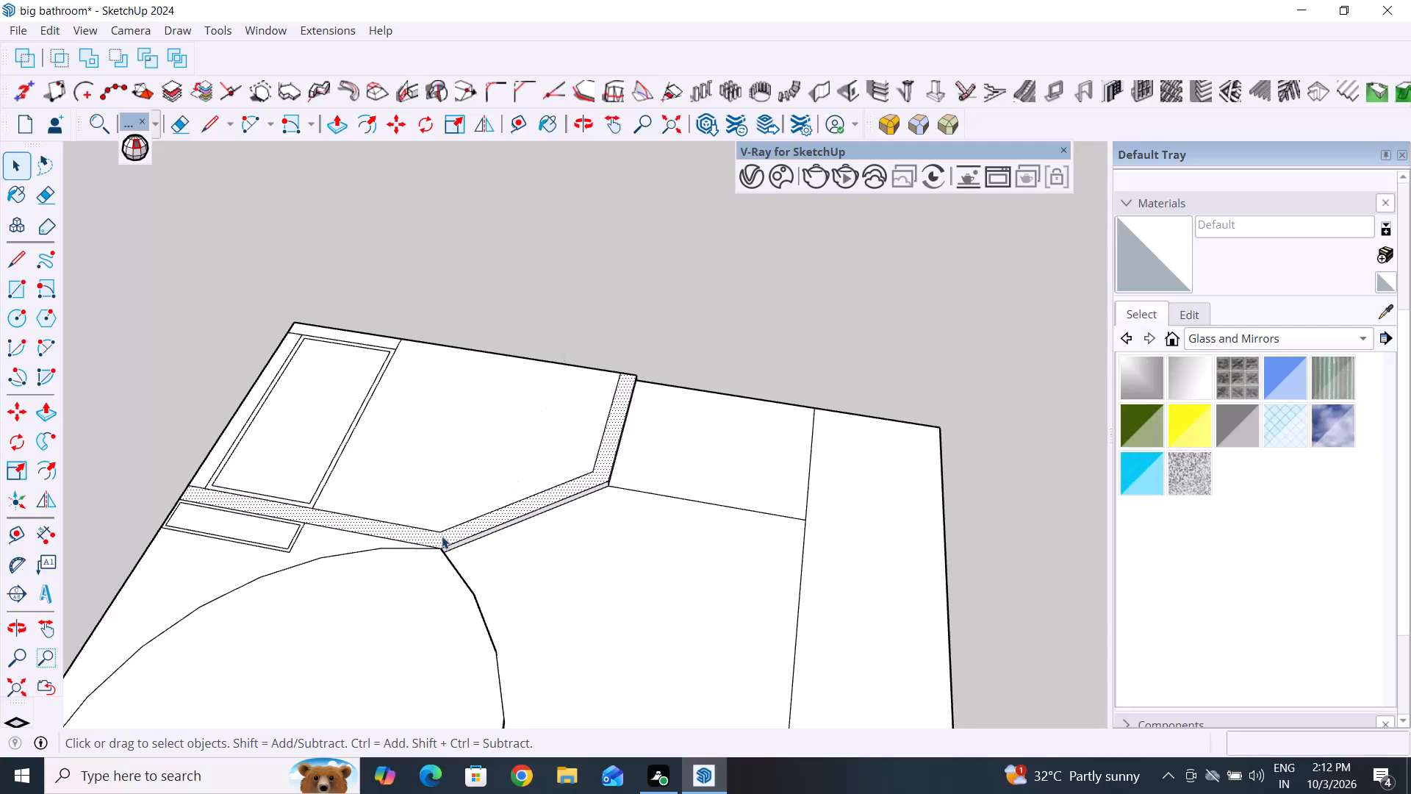
pyautogui.click(374, 124)
pyautogui.scroll(6, 650, 385)
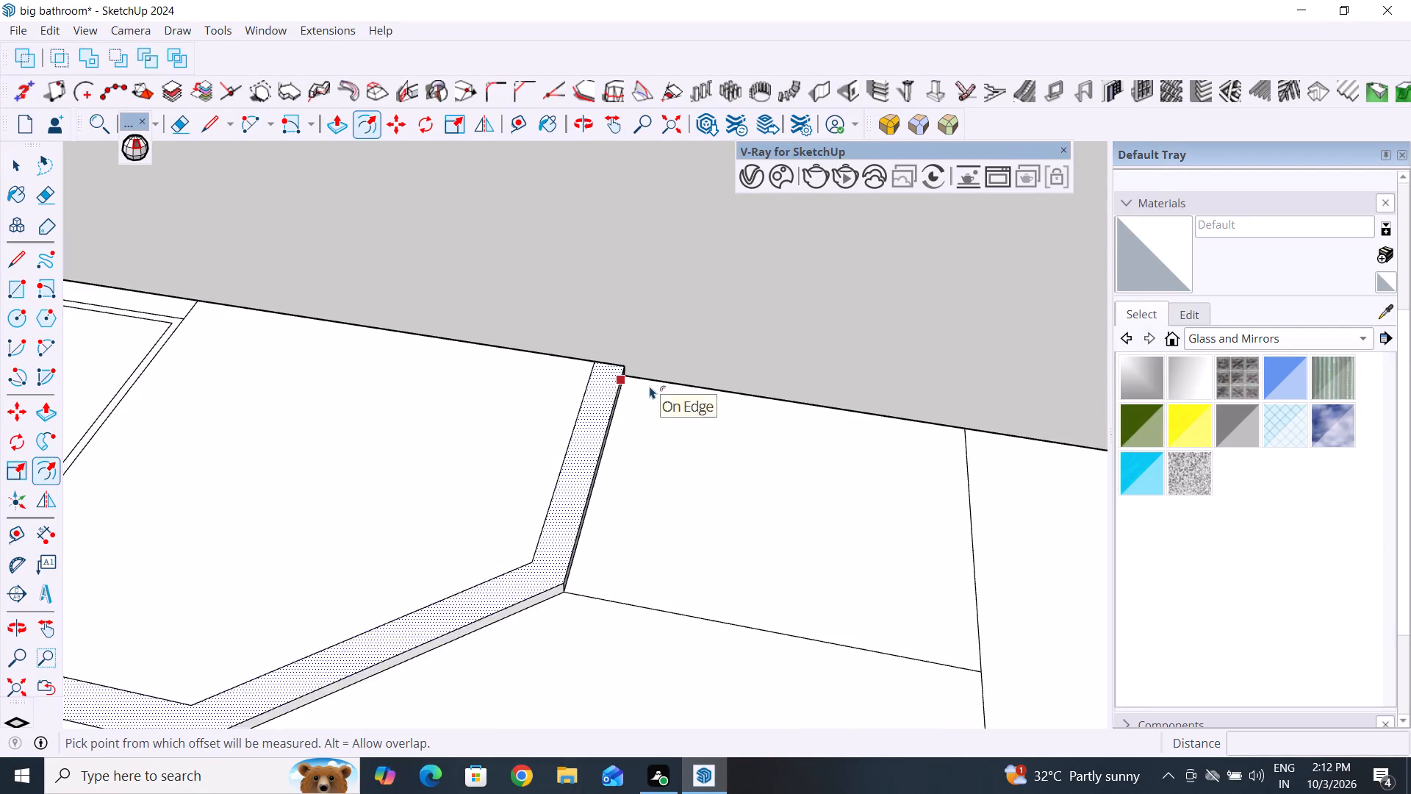
pyautogui.scroll(4, 650, 386)
pyautogui.moveTo(559, 392); pyautogui.dragTo(570, 398)
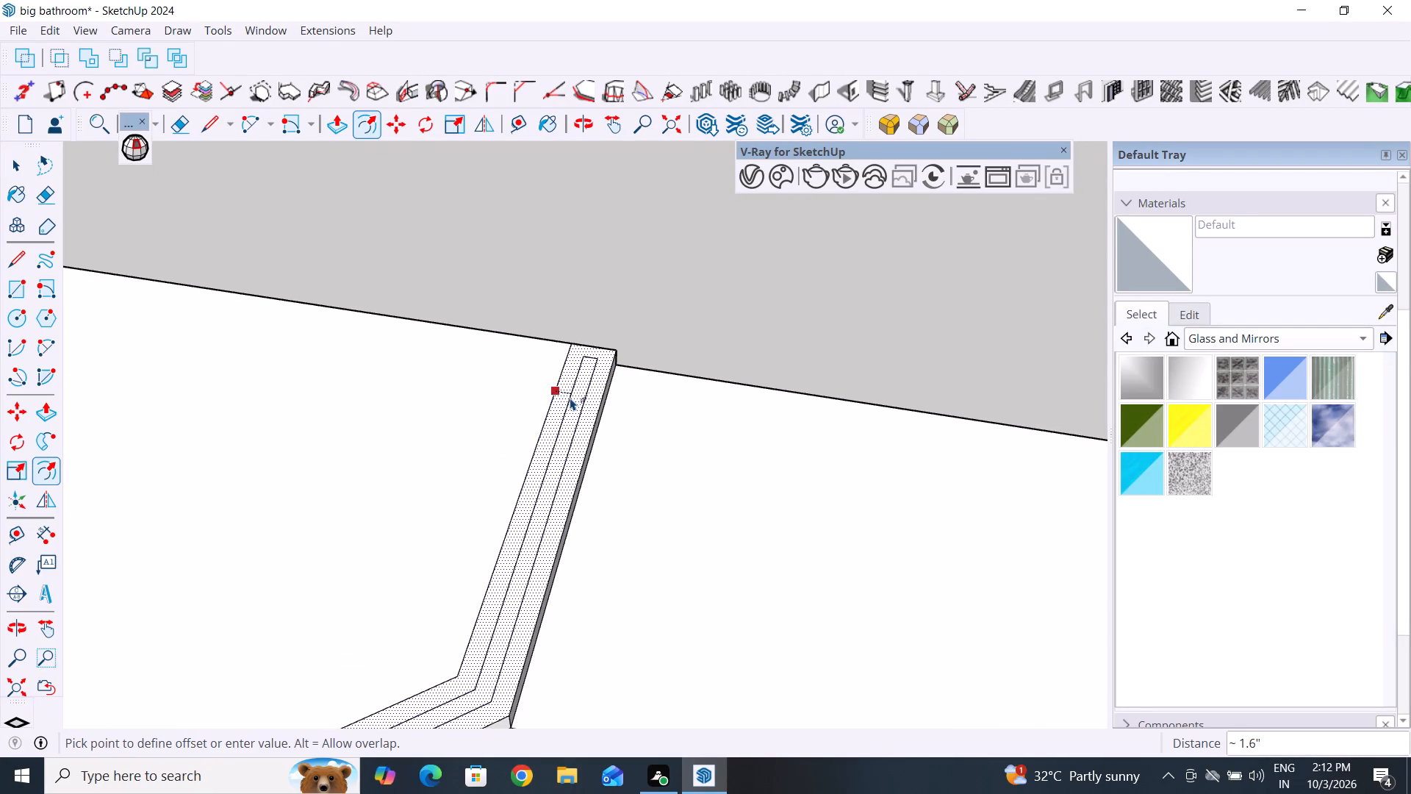
pyautogui.moveTo(570, 398); pyautogui.dragTo(575, 398)
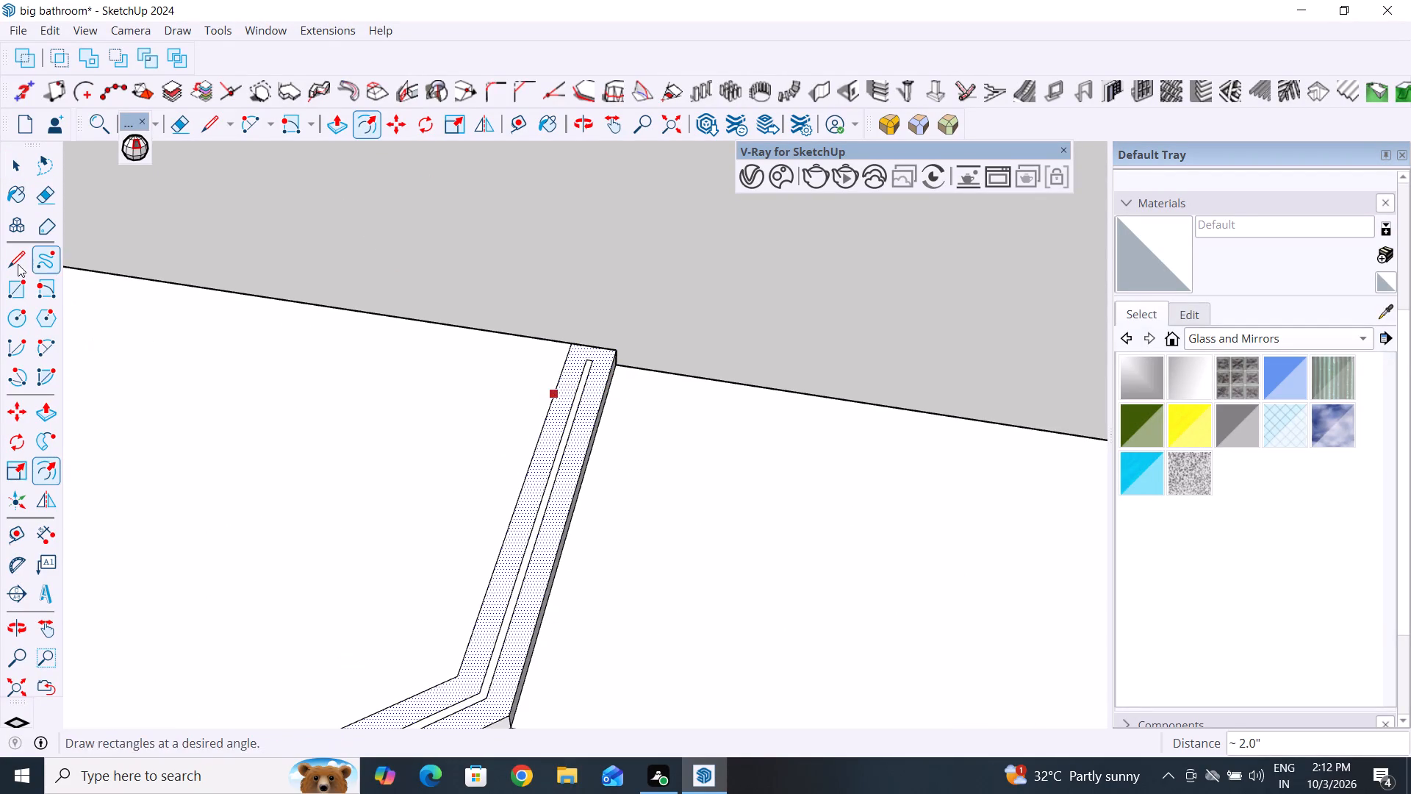
# Move the thin band's short end edge, at the end away from the rectangles, about 2.0" out to the slab edge.
pyautogui.click(14, 166)
pyautogui.scroll(-4, 622, 432)
pyautogui.moveTo(763, 438); pyautogui.dragTo(359, 496, button='middle')
pyautogui.scroll(4, 625, 445)
pyautogui.moveTo(789, 395); pyautogui.dragTo(676, 385, button='middle')
pyautogui.scroll(7, 686, 445)
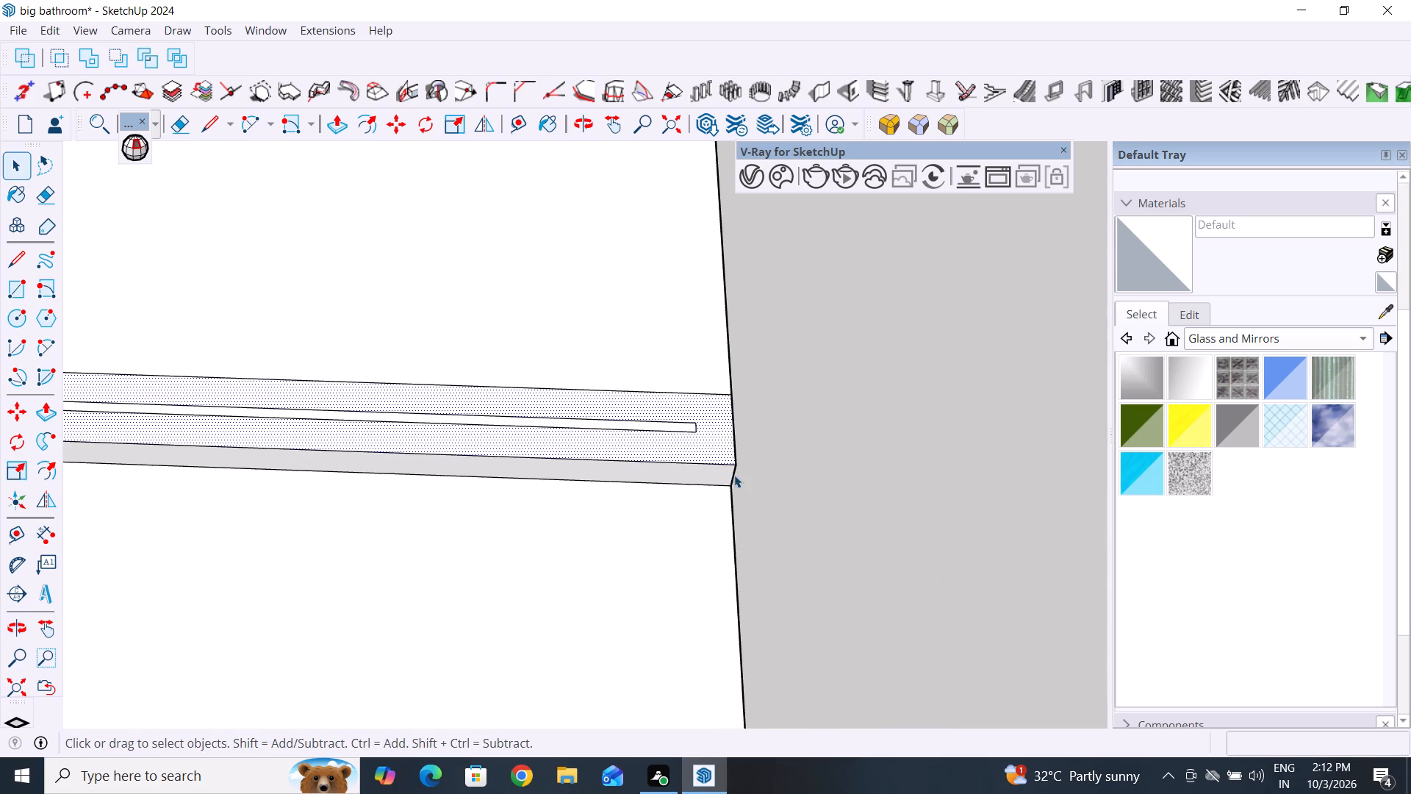
pyautogui.scroll(6, 734, 475)
pyautogui.click(651, 380)
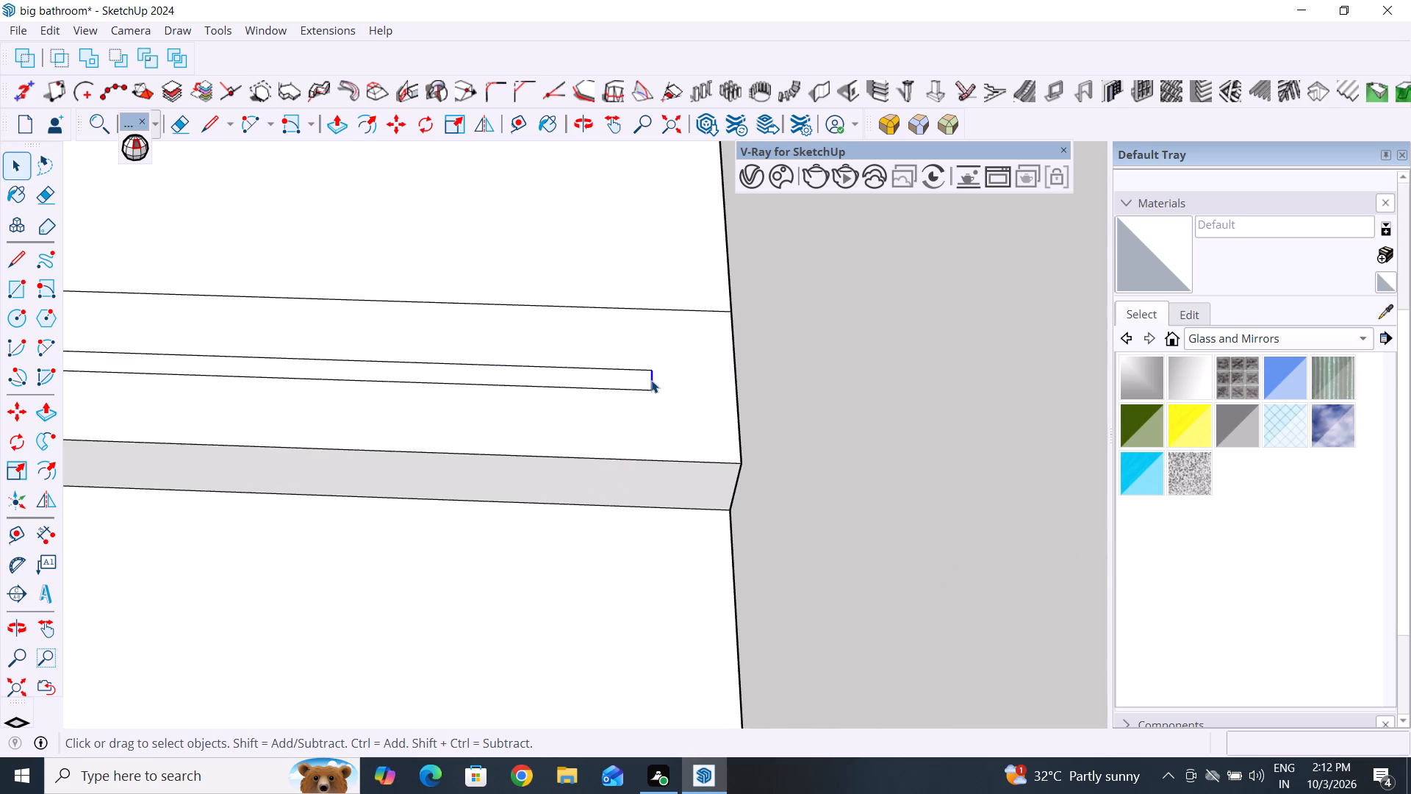
pyautogui.press('m')
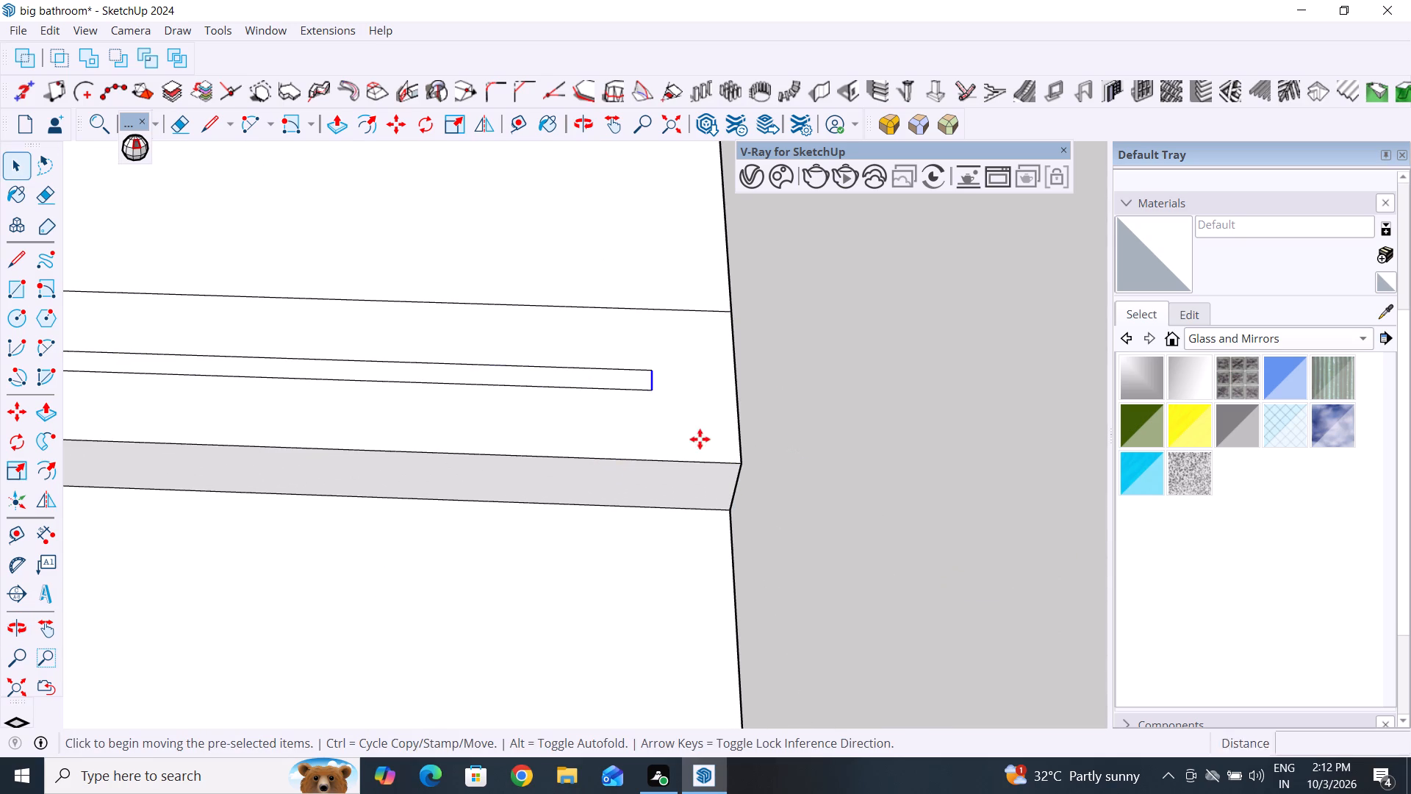
pyautogui.scroll(5, 747, 410)
pyautogui.click(550, 355)
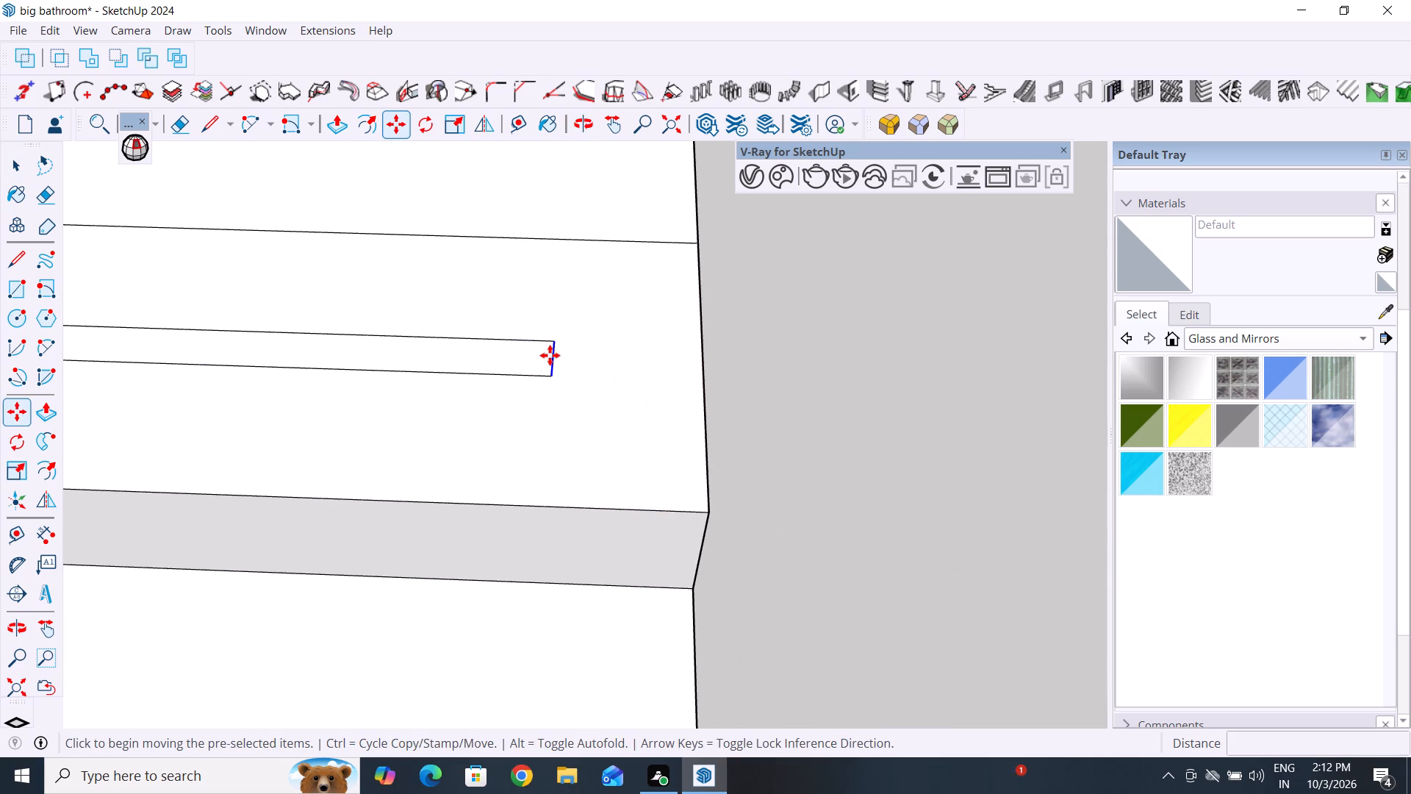
pyautogui.click(700, 365)
pyautogui.press('Escape')
pyautogui.scroll(-2, 789, 400)
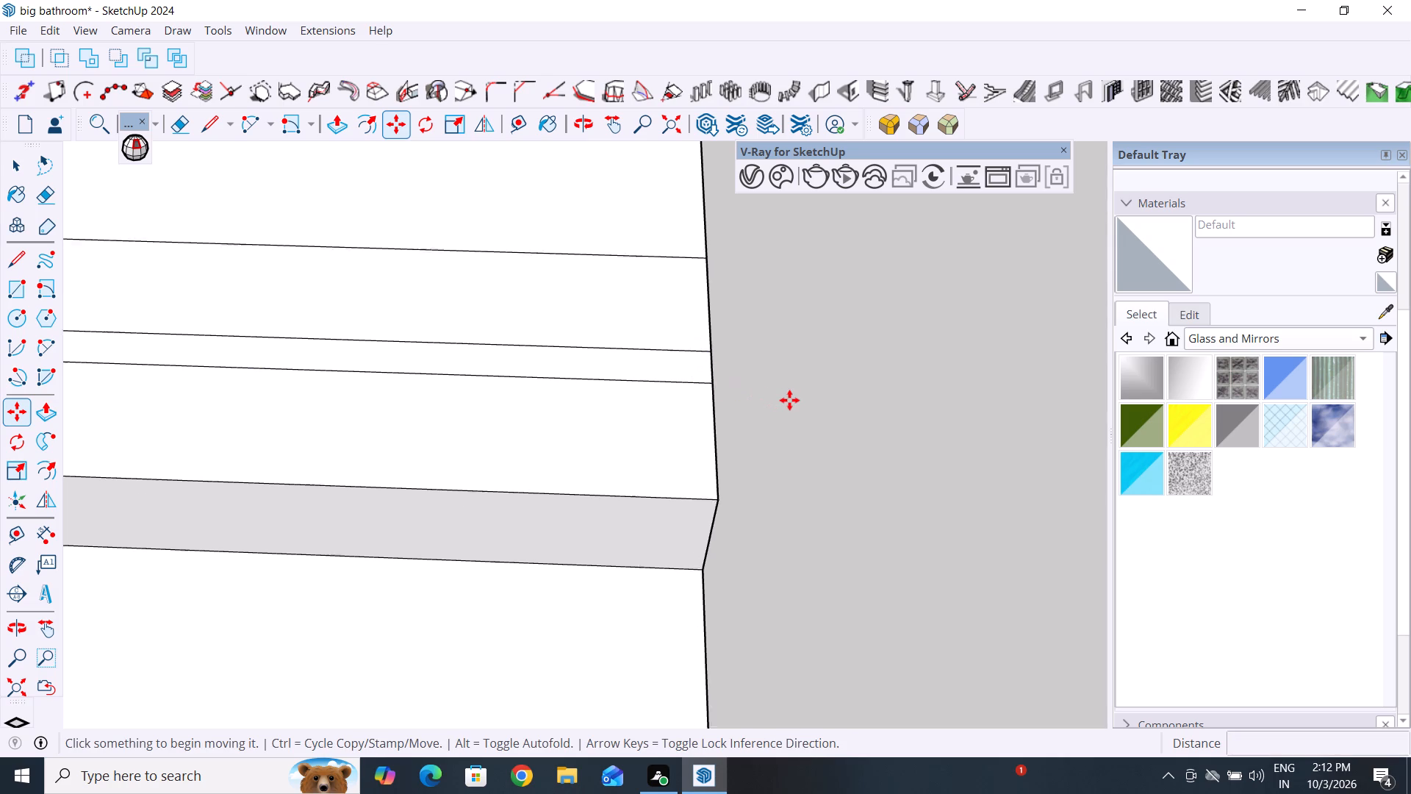
pyautogui.scroll(-20, 789, 400)
pyautogui.scroll(-4, 789, 400)
pyautogui.moveTo(715, 460); pyautogui.dragTo(890, 475, button='middle')
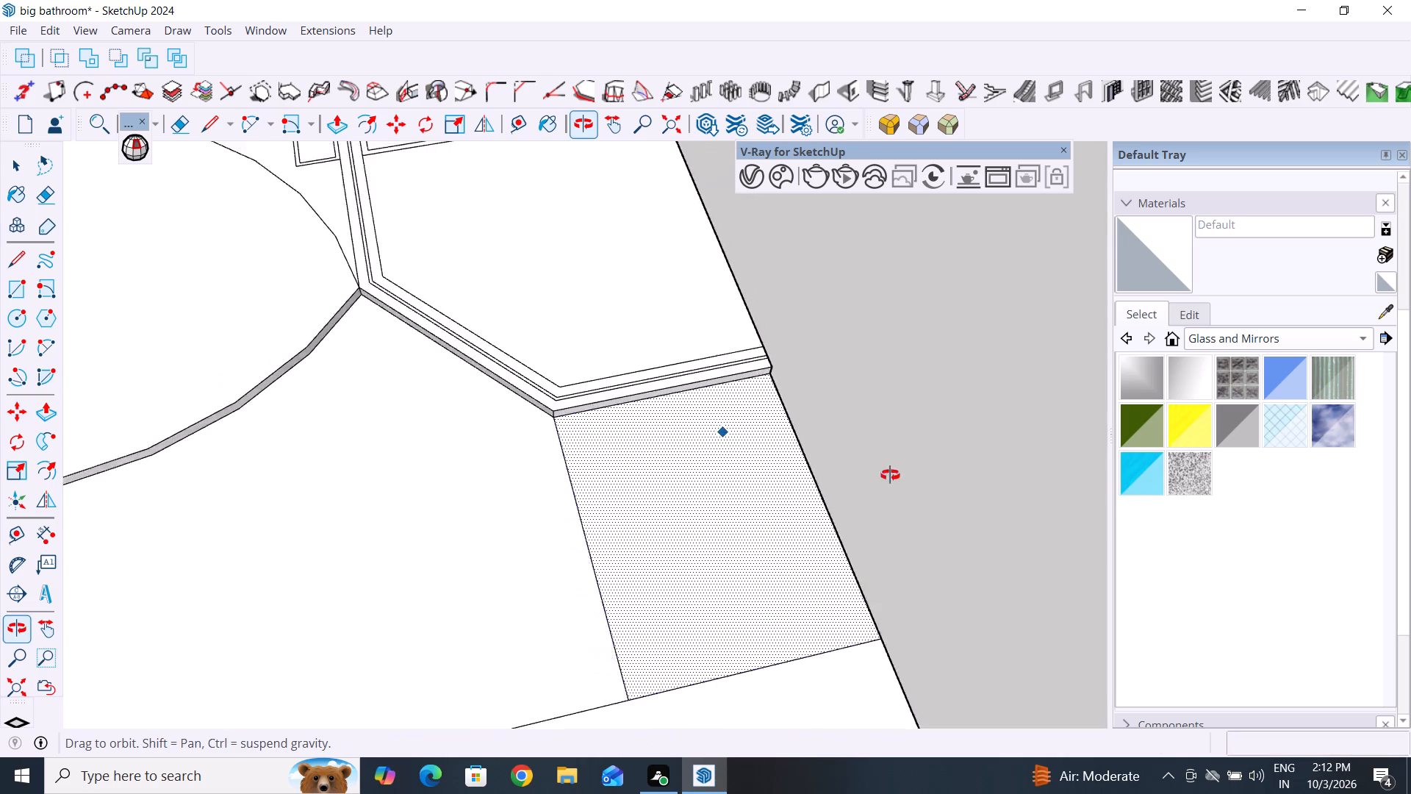
pyautogui.moveTo(890, 475); pyautogui.dragTo(958, 454, button='middle')
pyautogui.click(20, 171)
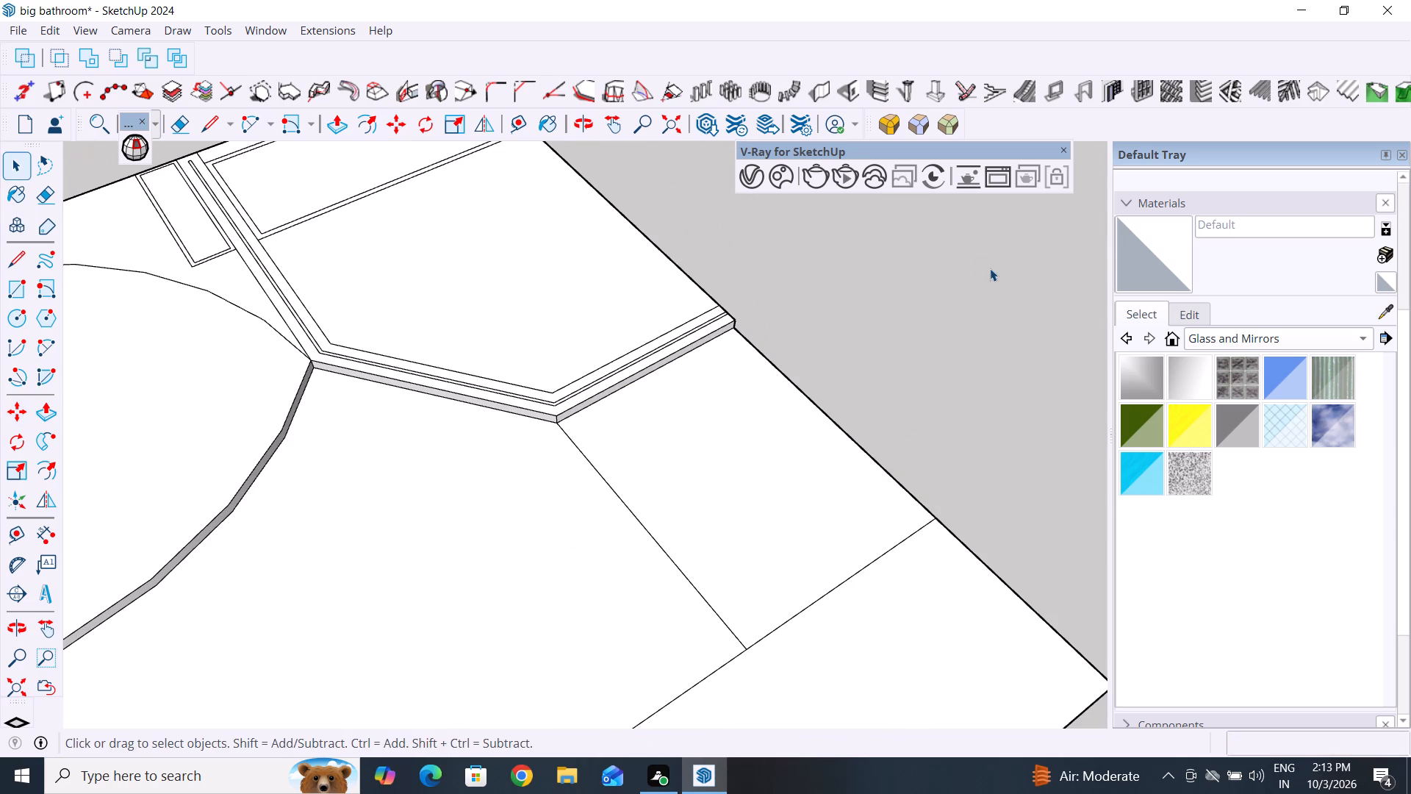
pyautogui.click(990, 268)
# Move the thin band's other short end edge, between the two rectangles, about 2.0" out to the slab edge.
pyautogui.moveTo(667, 379); pyautogui.dragTo(952, 387, button='middle')
pyautogui.scroll(-5, 892, 399)
pyautogui.scroll(4, 376, 417)
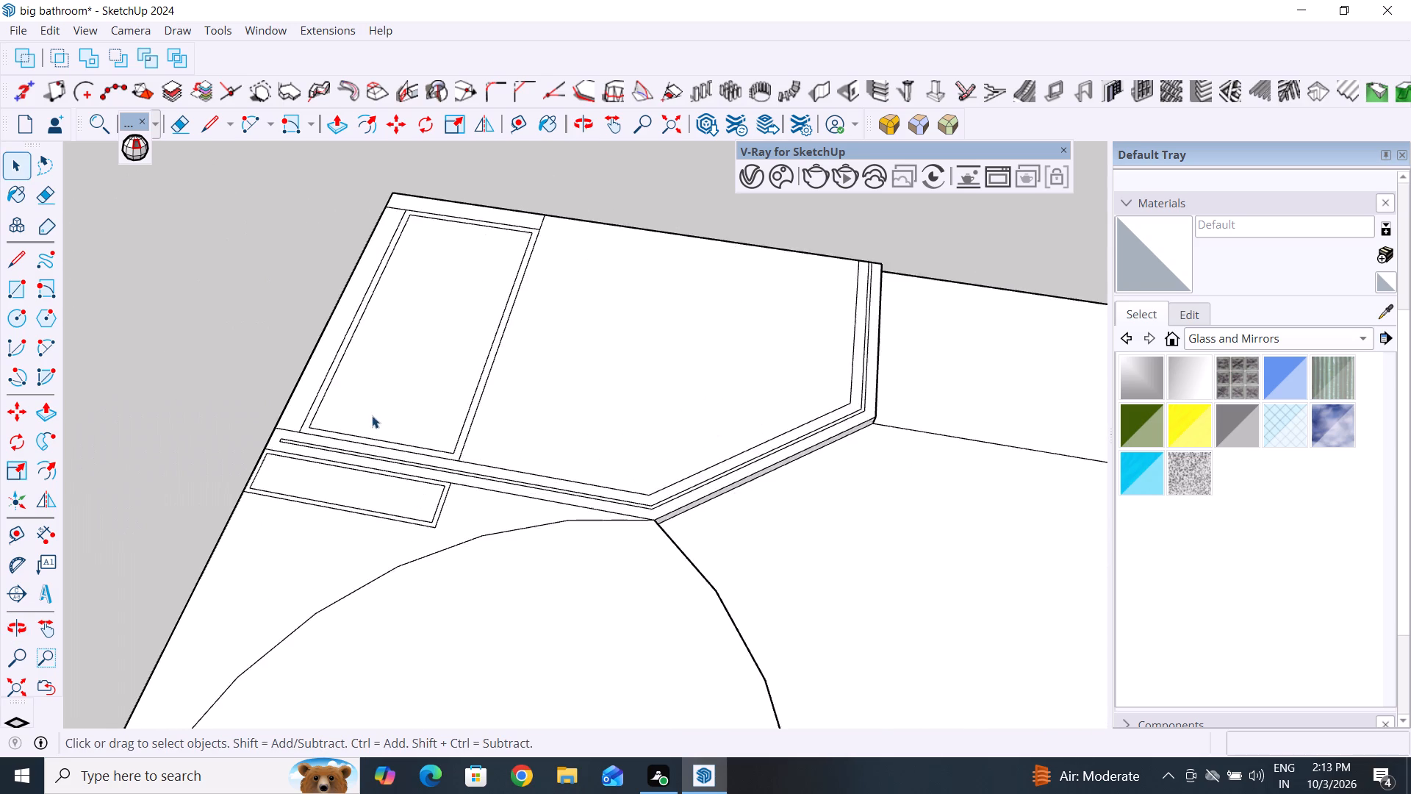
pyautogui.scroll(17, 372, 415)
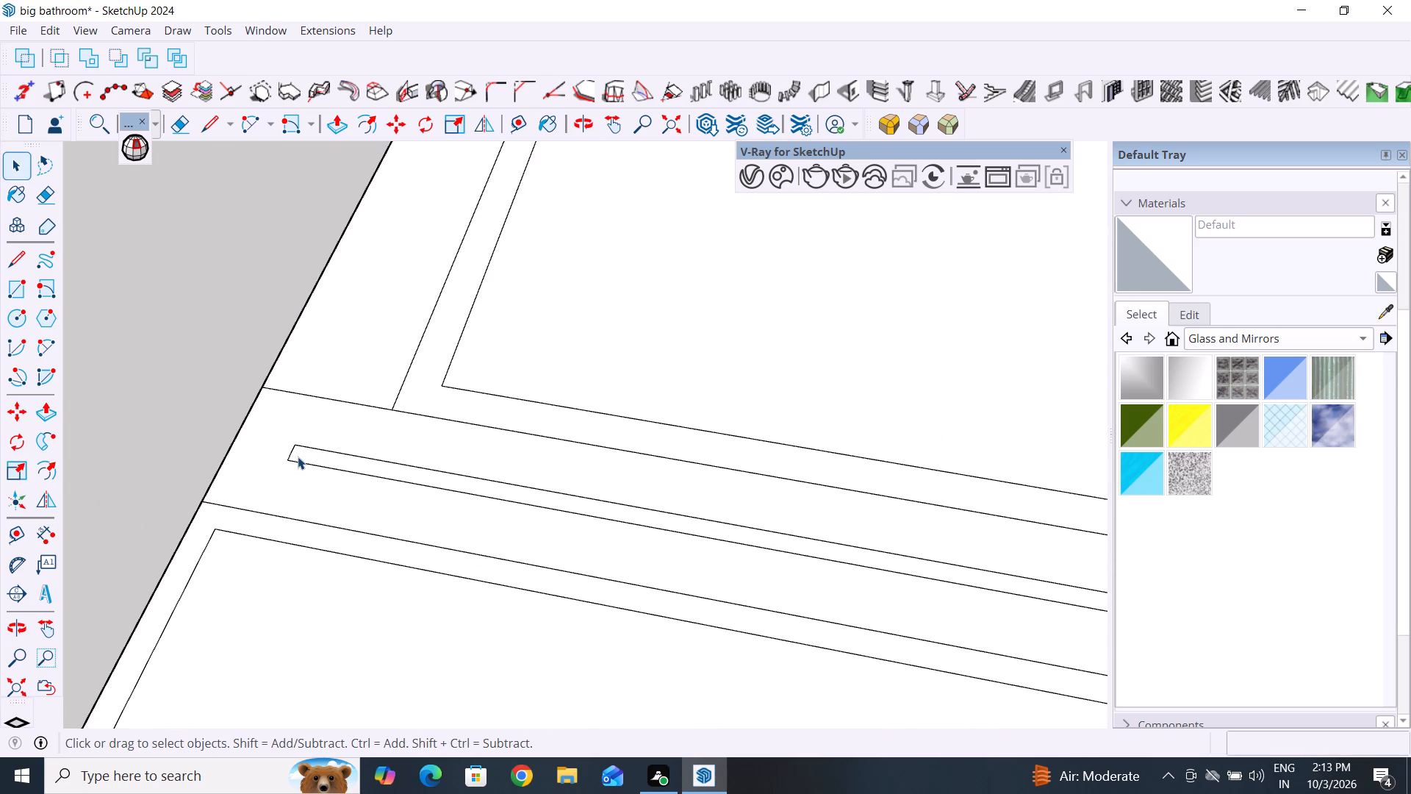
pyautogui.click(291, 453)
pyautogui.press('m')
pyautogui.press('m')
pyautogui.scroll(5, 273, 450)
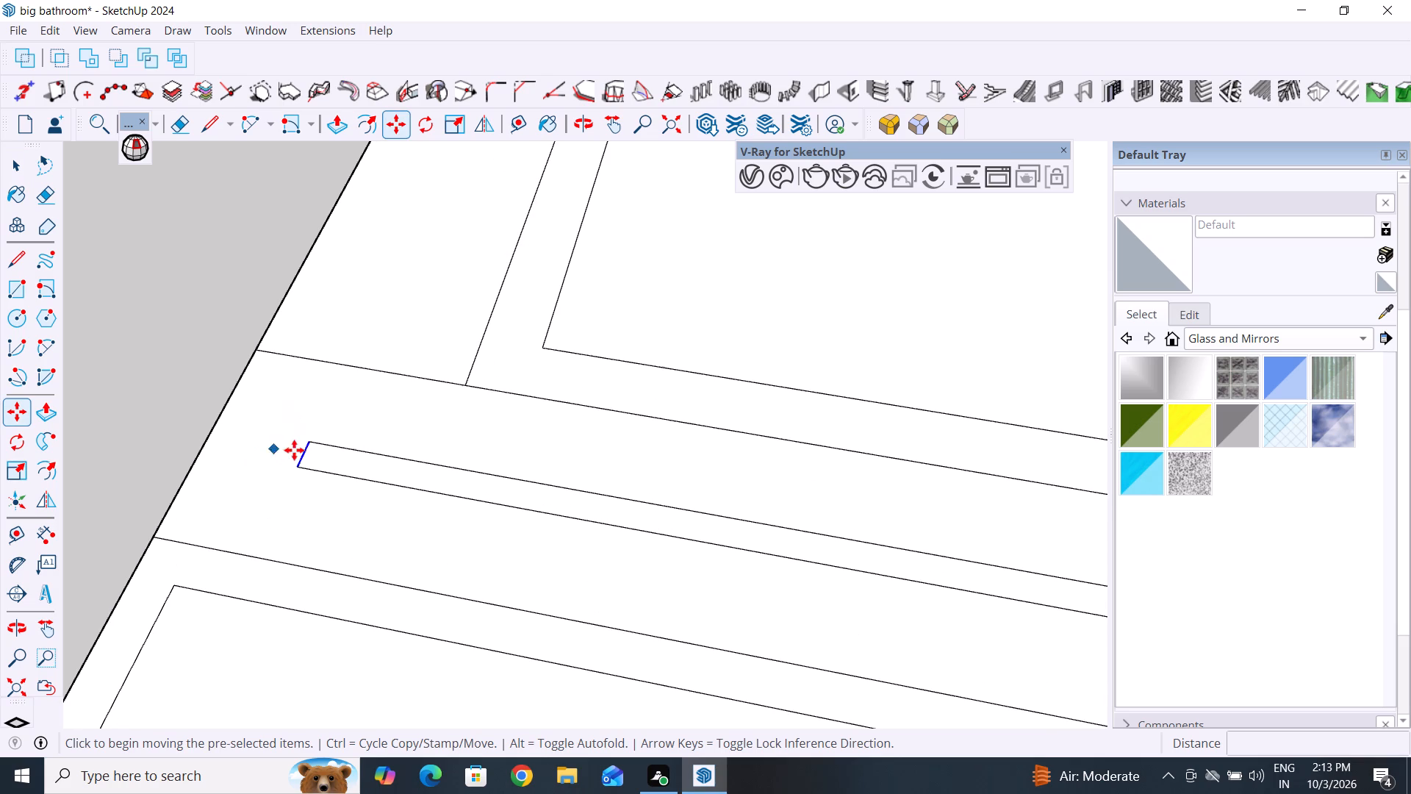
pyautogui.click(300, 456)
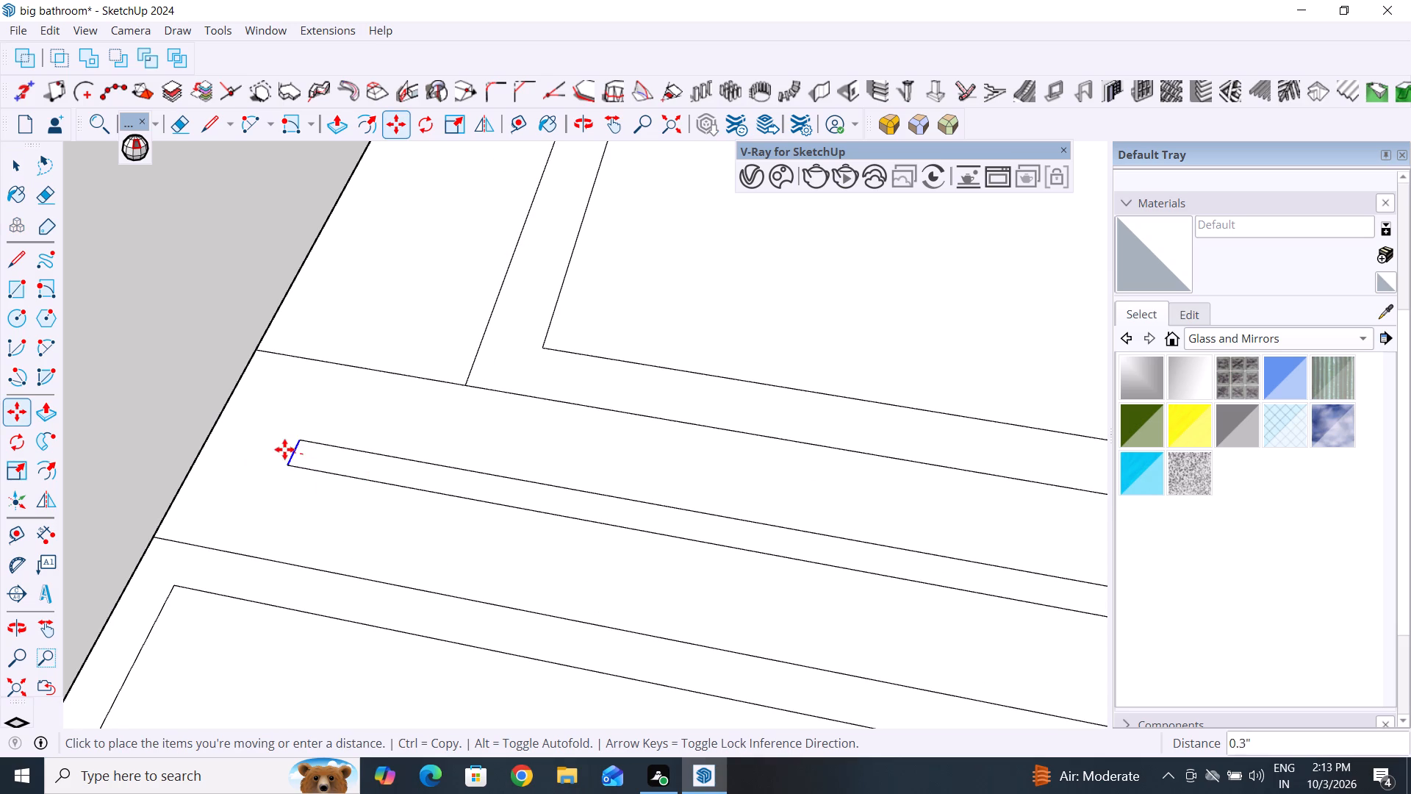
pyautogui.click(212, 431)
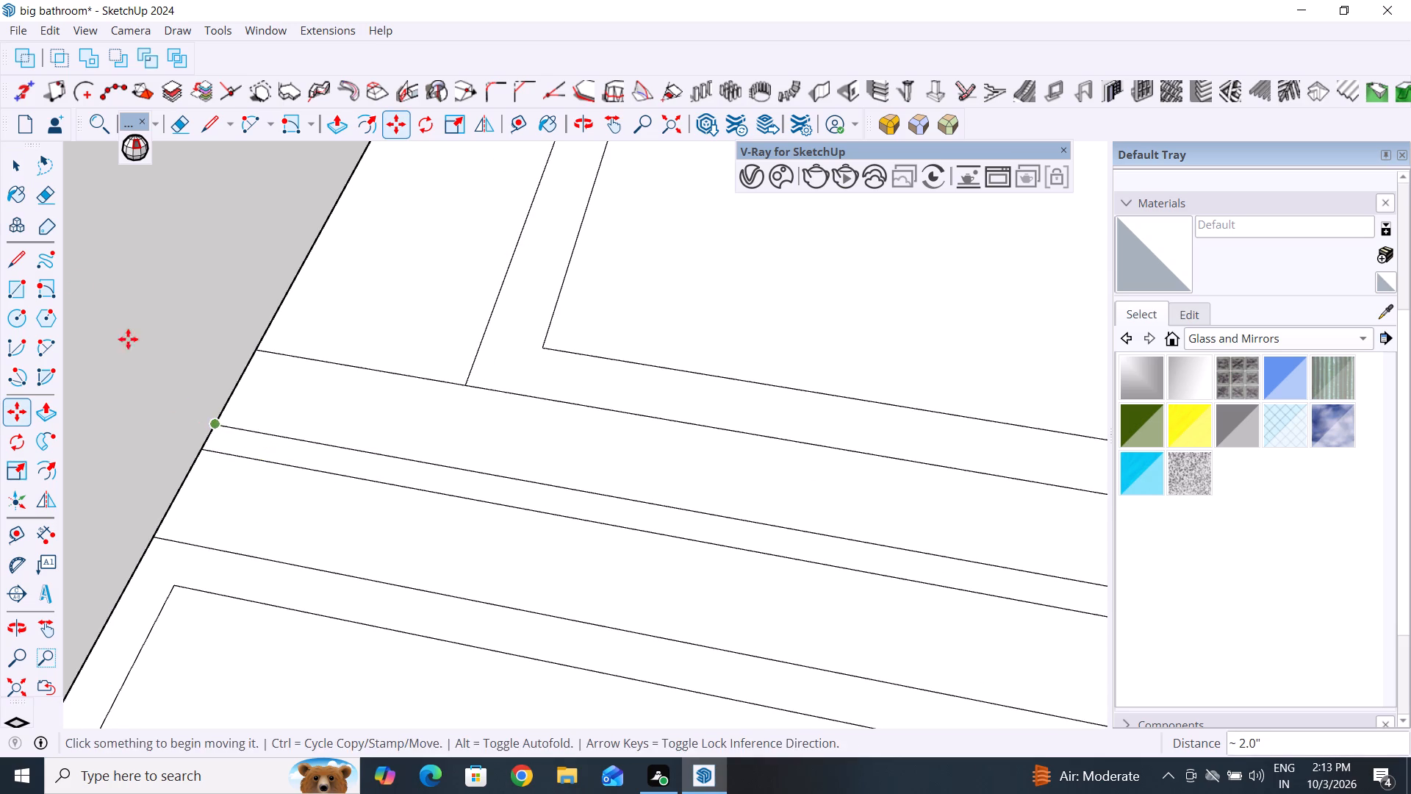
pyautogui.click(17, 172)
pyautogui.click(98, 324)
# Push/Pull the thin band upward 10' to form the angled partition wall.
pyautogui.scroll(-13, 131, 475)
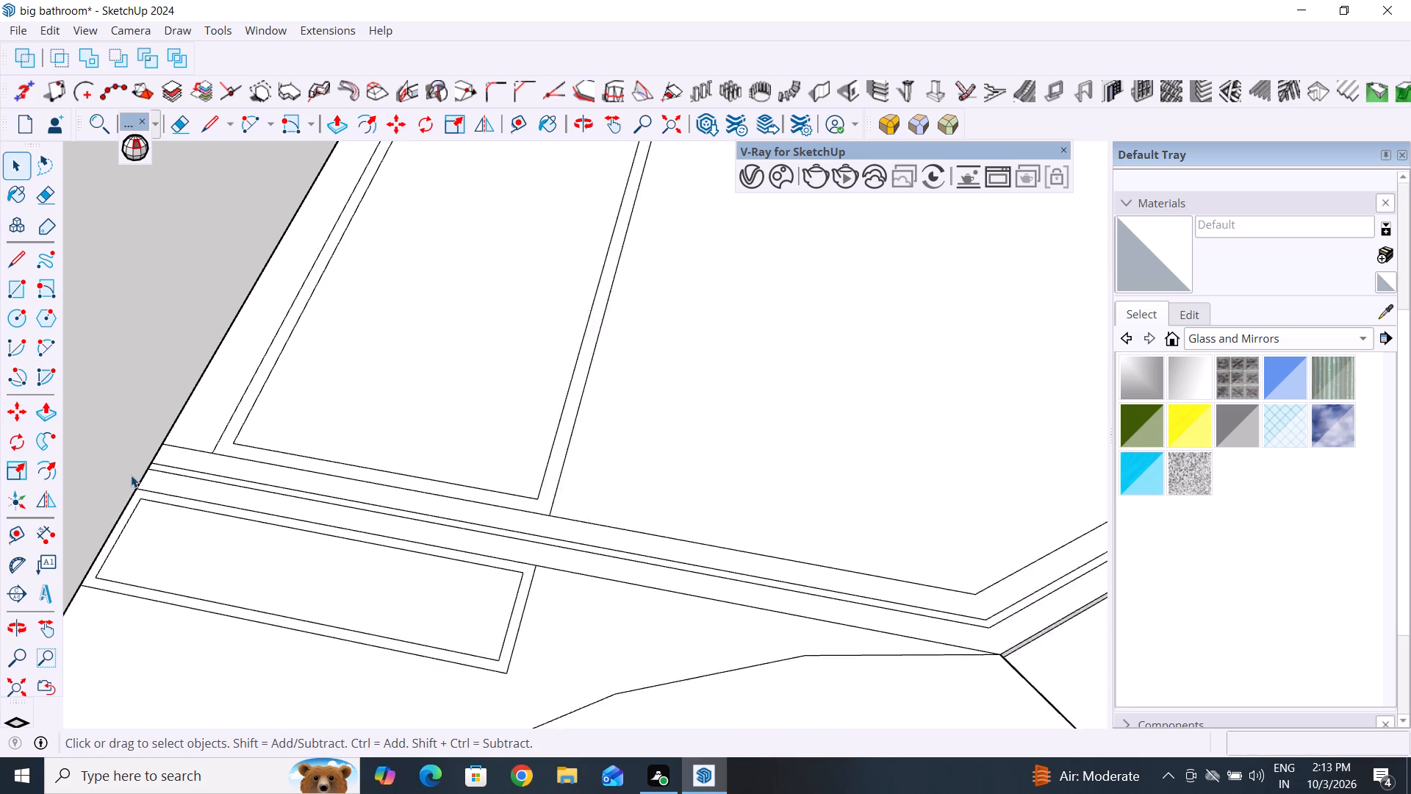
pyautogui.scroll(-14, 131, 475)
pyautogui.moveTo(770, 450); pyautogui.dragTo(530, 468, button='middle')
pyautogui.scroll(5, 667, 392)
pyautogui.moveTo(759, 437); pyautogui.dragTo(676, 381, button='middle')
pyautogui.scroll(6, 778, 377)
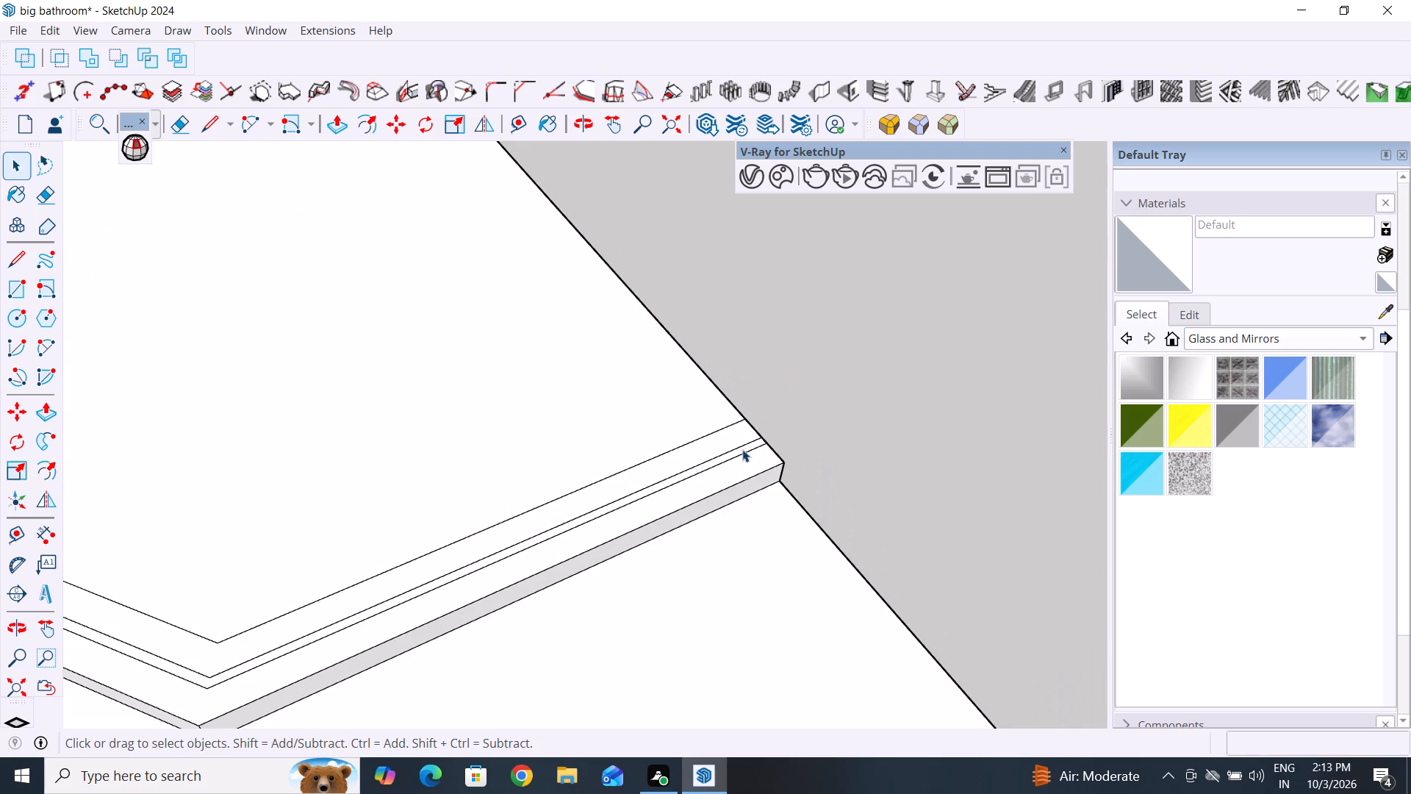
pyautogui.click(743, 448)
pyautogui.scroll(5, 810, 418)
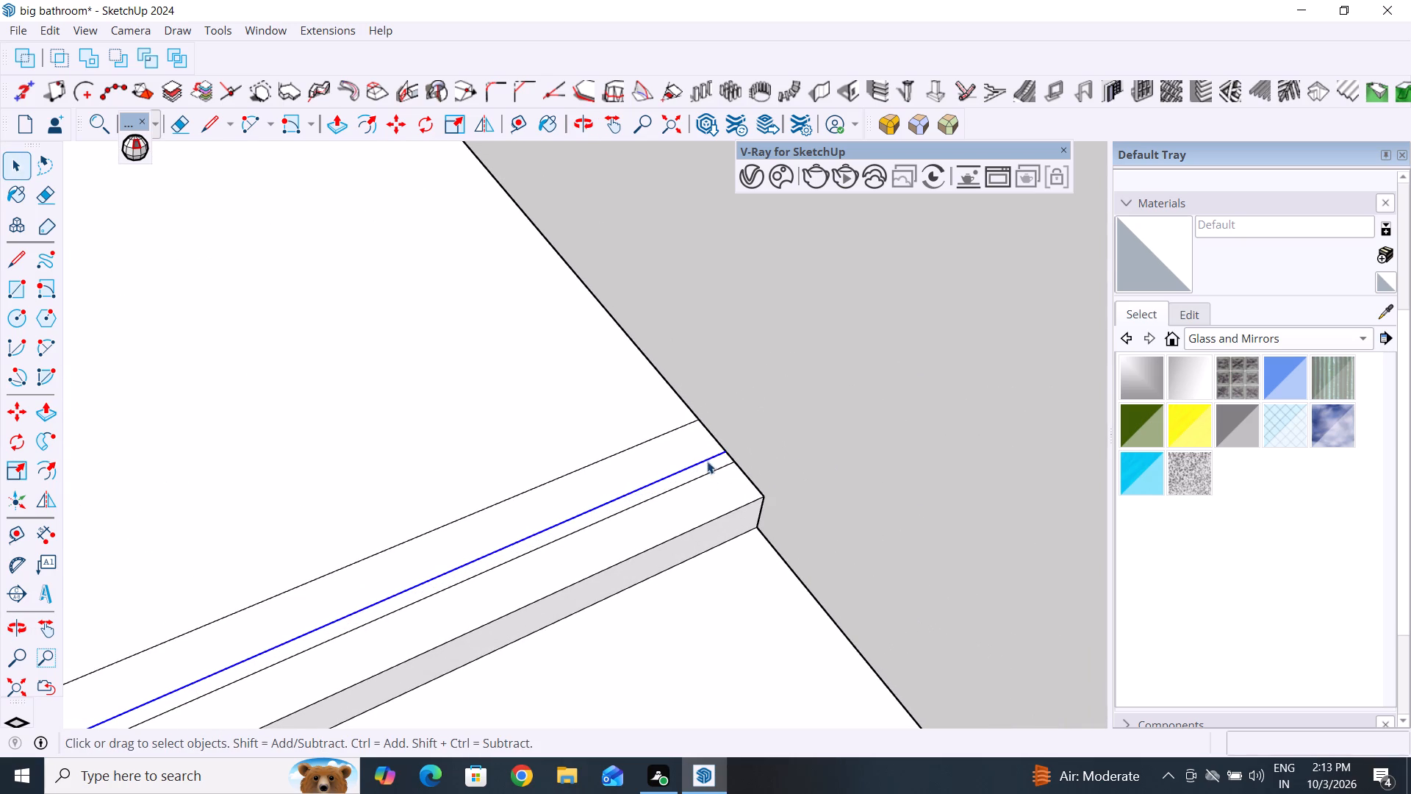
pyautogui.click(713, 465)
pyautogui.scroll(-18, 837, 447)
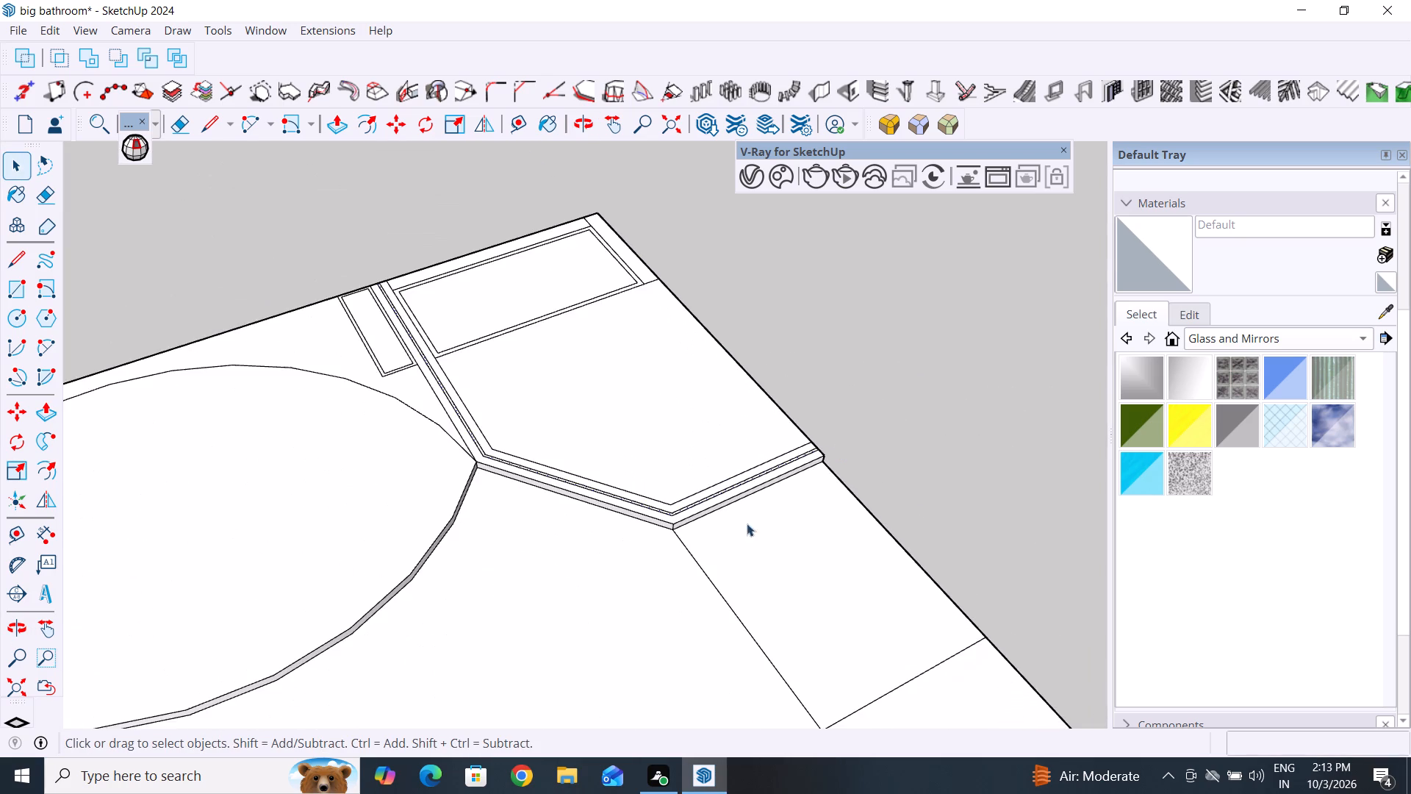
pyautogui.moveTo(736, 535); pyautogui.dragTo(738, 491, button='middle')
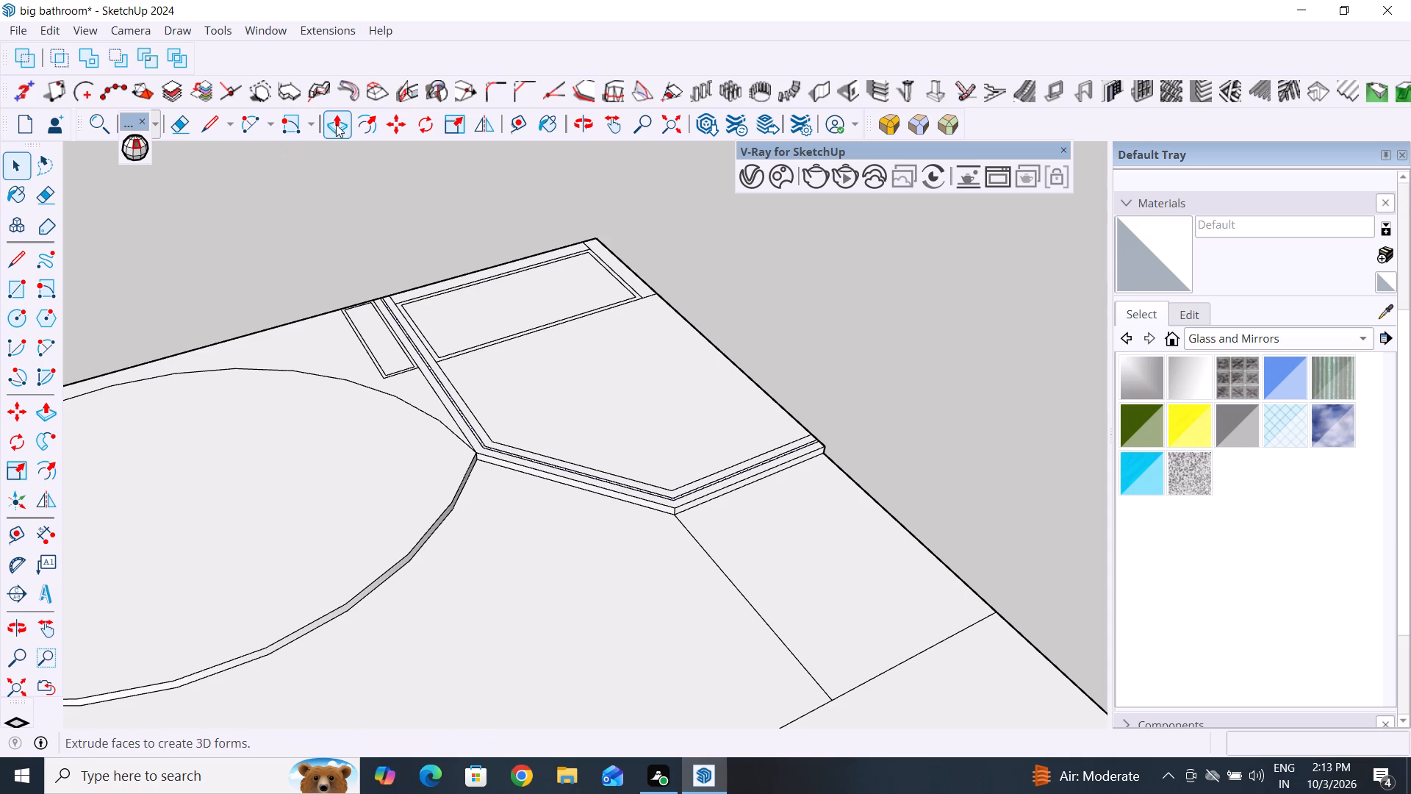
pyautogui.click(336, 124)
pyautogui.scroll(2, 808, 441)
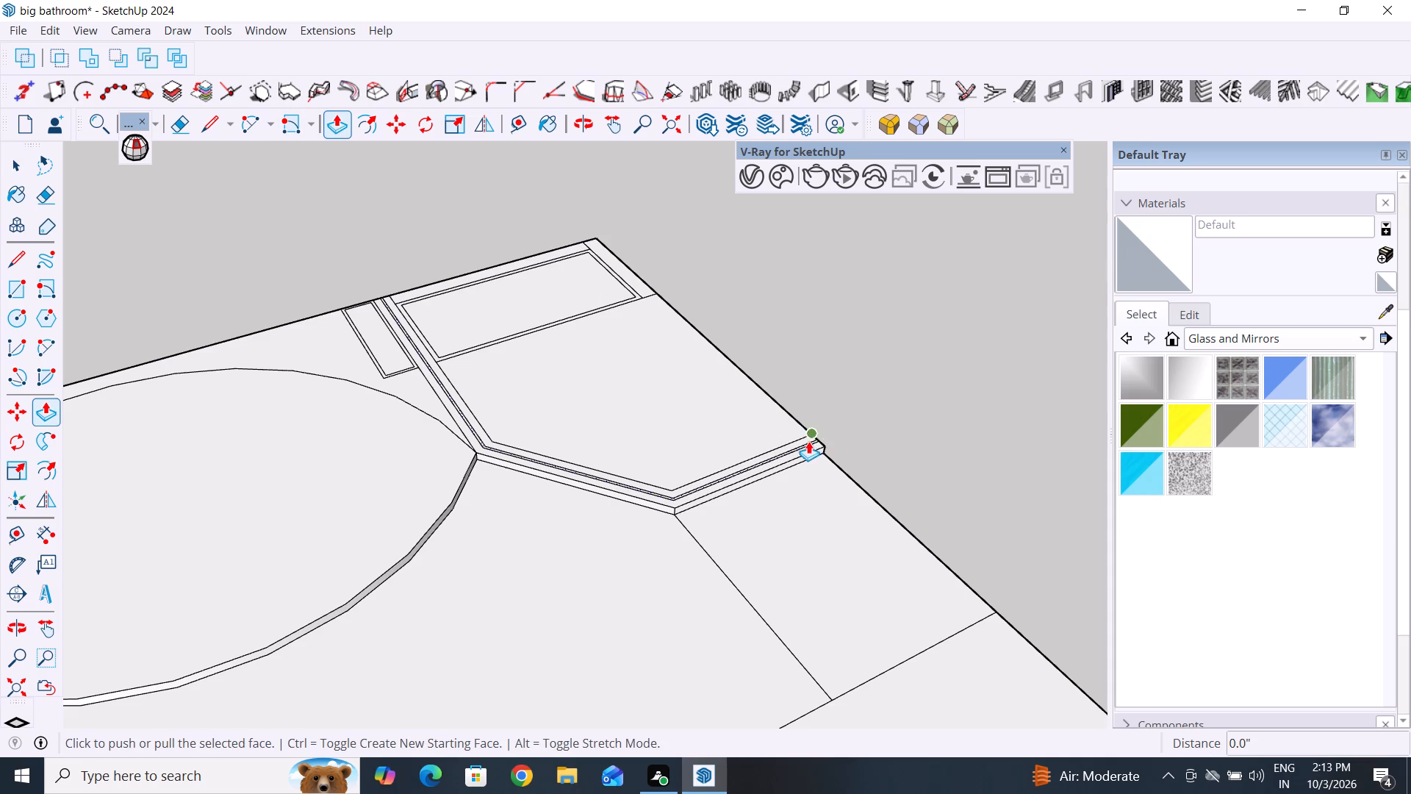
pyautogui.scroll(10, 808, 441)
pyautogui.click(797, 454)
pyautogui.scroll(-4, 845, 365)
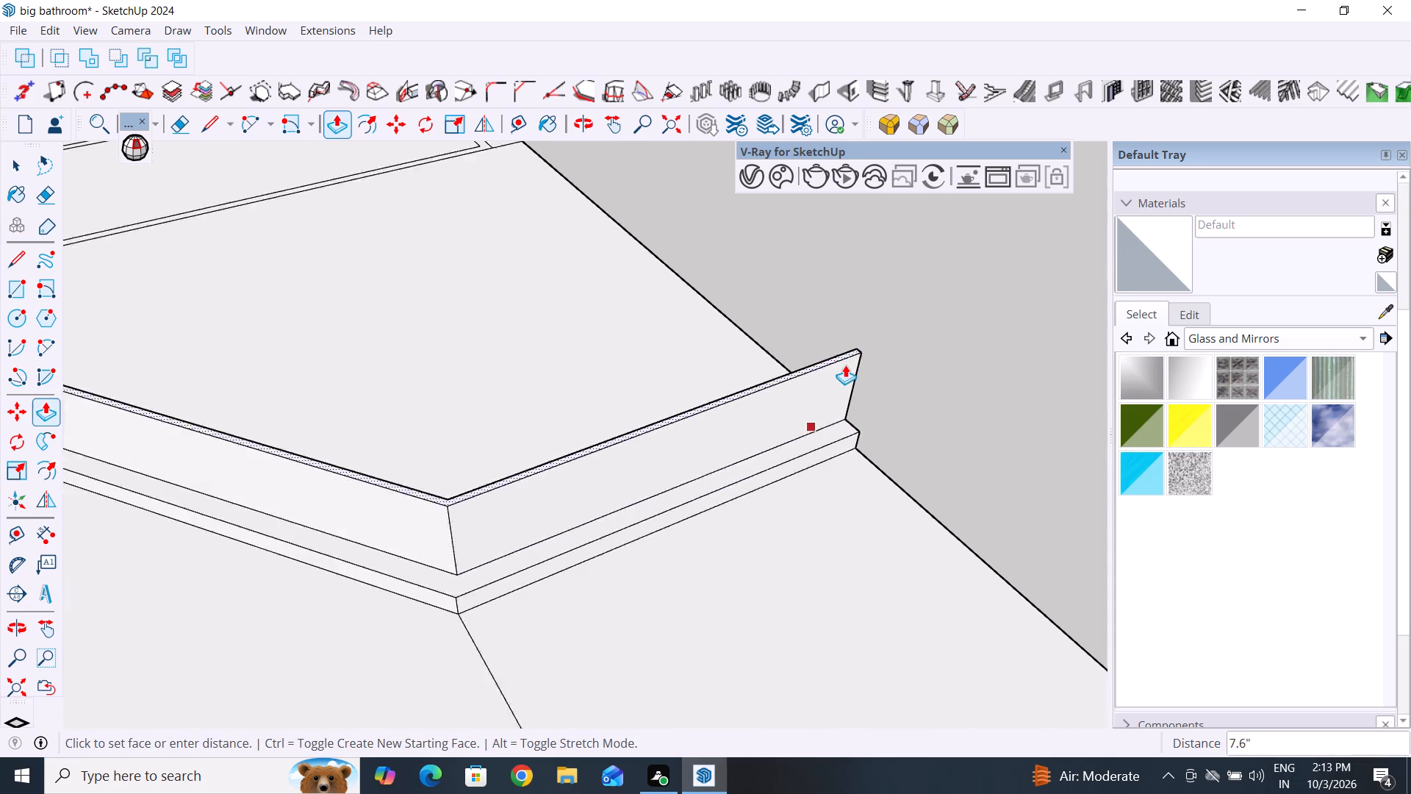
pyautogui.scroll(-9, 845, 365)
pyautogui.scroll(-13, 845, 365)
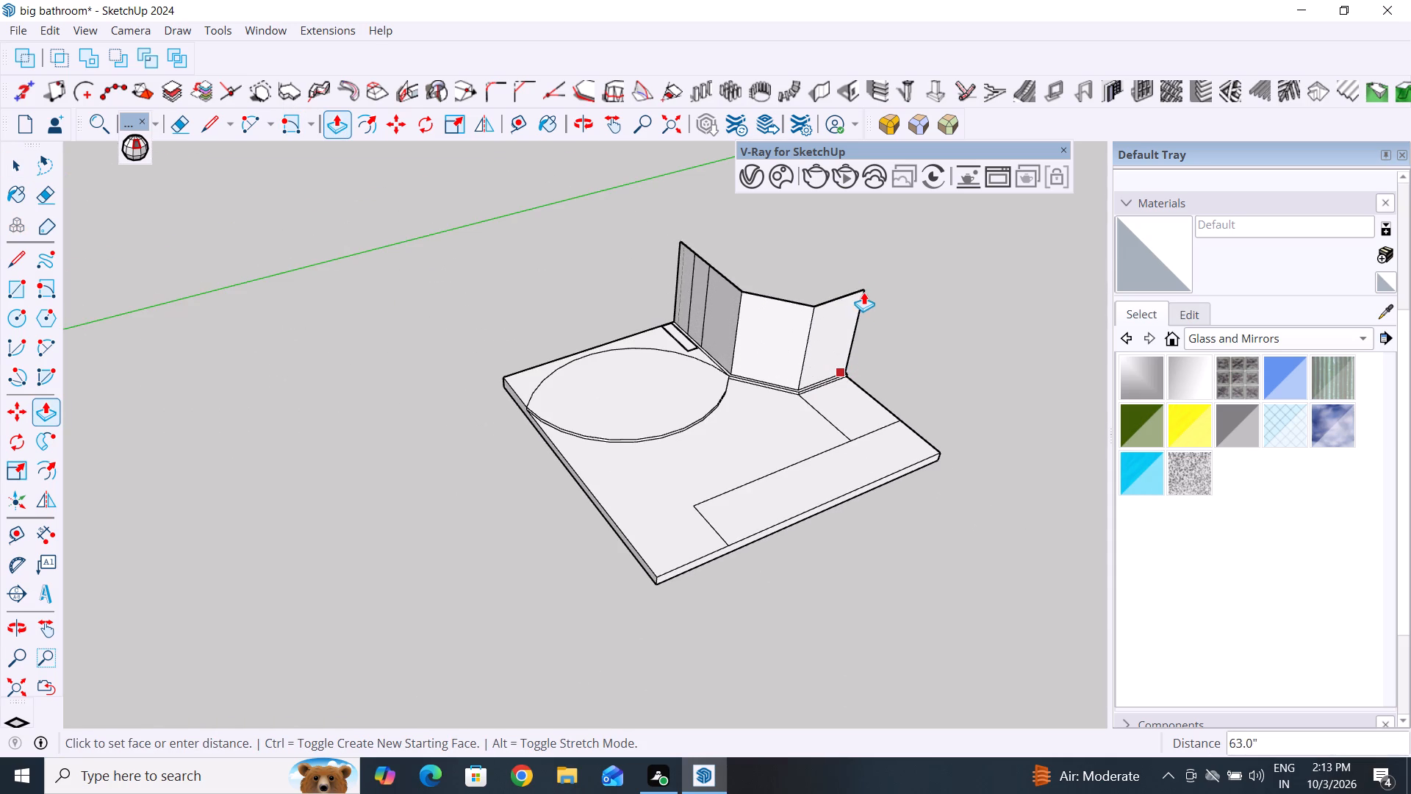
pyautogui.moveTo(864, 292); pyautogui.dragTo(310, 310, button='middle')
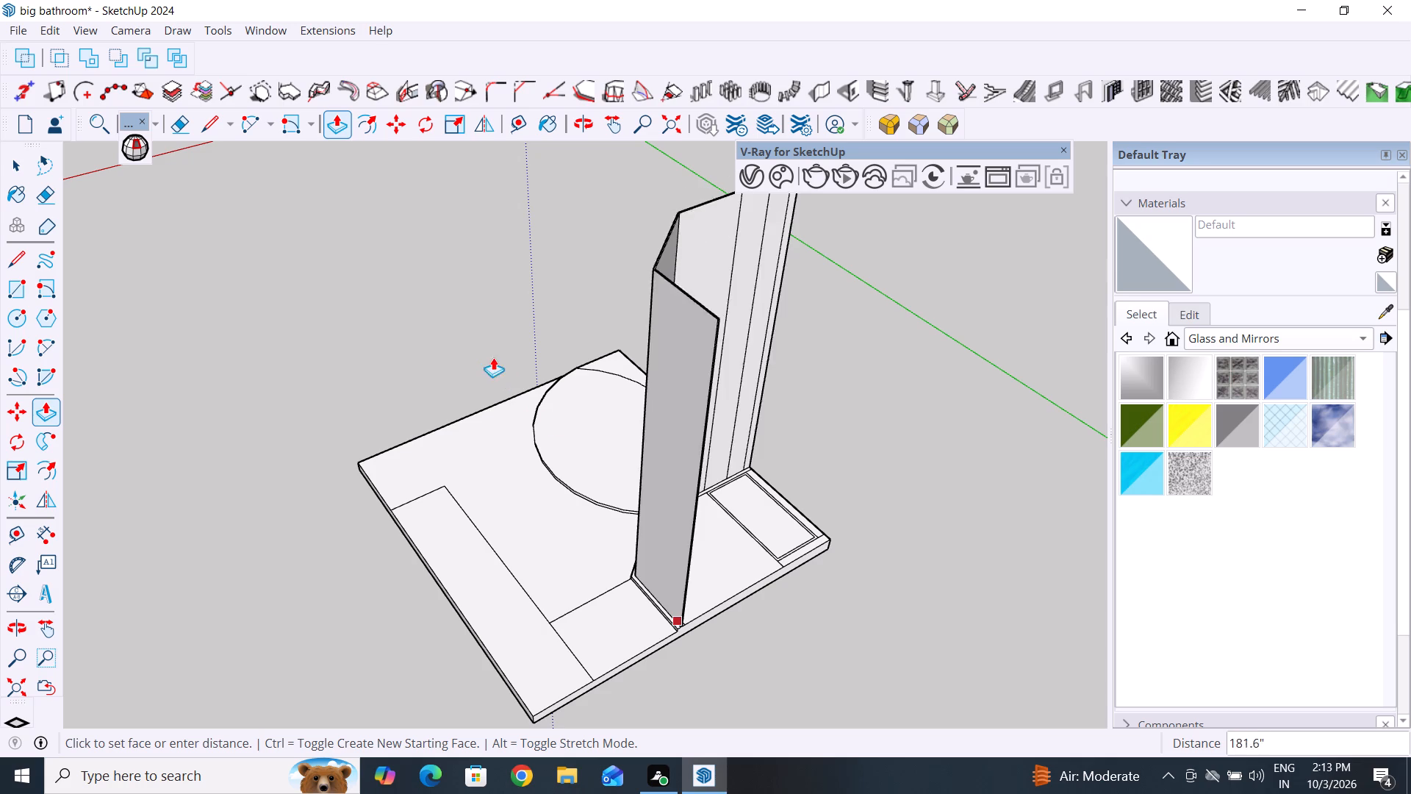
pyautogui.moveTo(733, 457); pyautogui.dragTo(594, 387, button='middle')
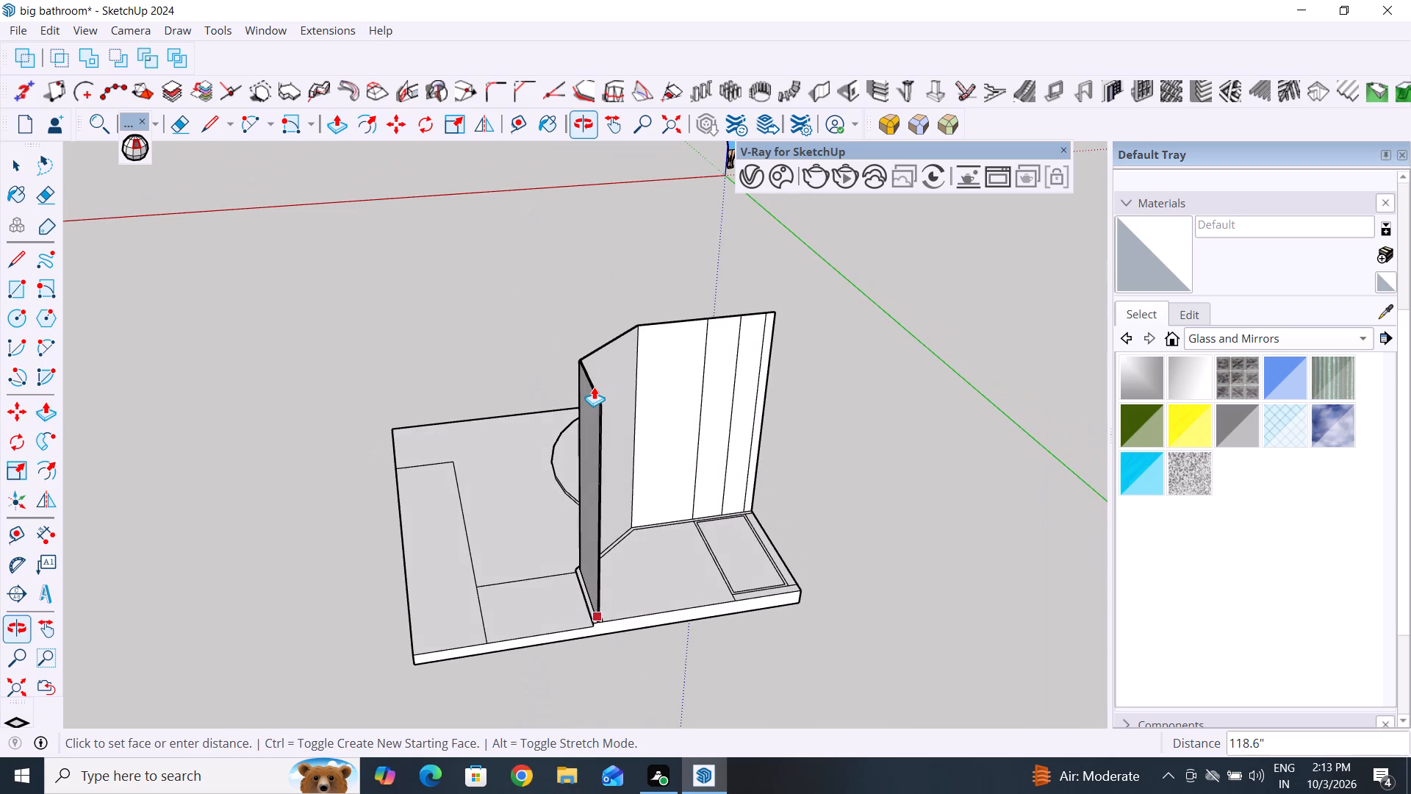
pyautogui.write('10')
pyautogui.press("'")
pyautogui.press('Return')
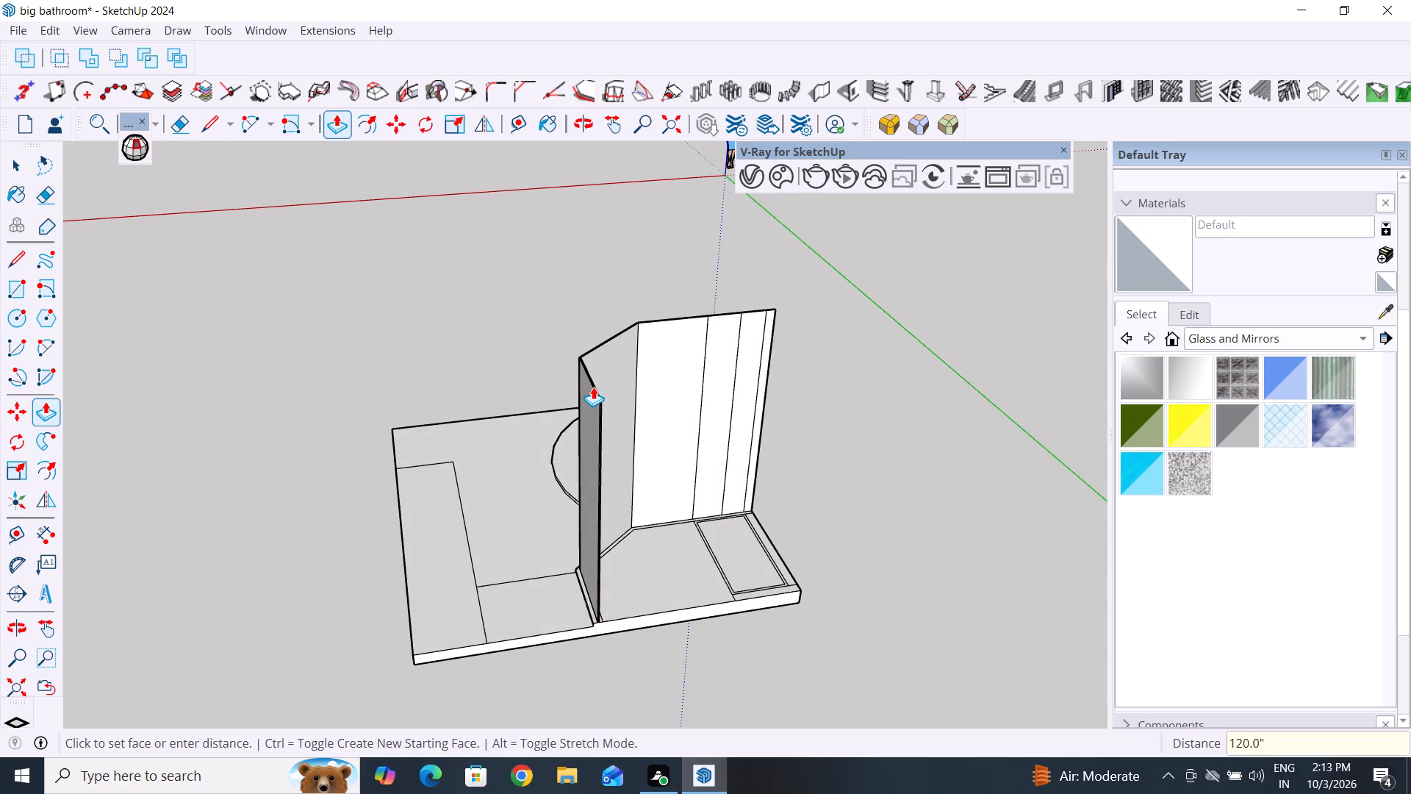
pyautogui.click(22, 174)
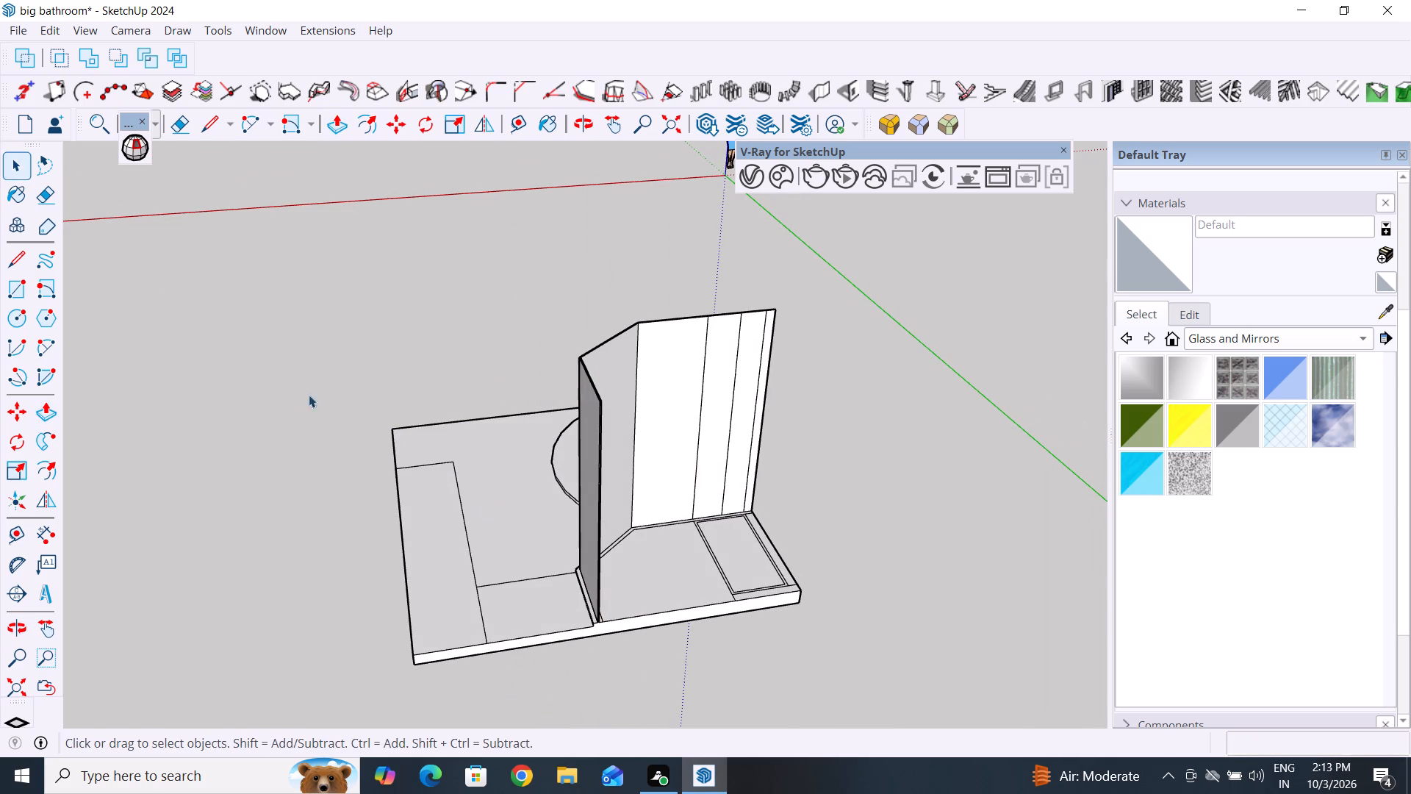
# Erase the three extra vertical lines on the partition wall's inner face beside the larger rectangle.
pyautogui.scroll(3, 823, 372)
pyautogui.moveTo(811, 457); pyautogui.dragTo(683, 515, button='middle')
pyautogui.scroll(-5, 500, 309)
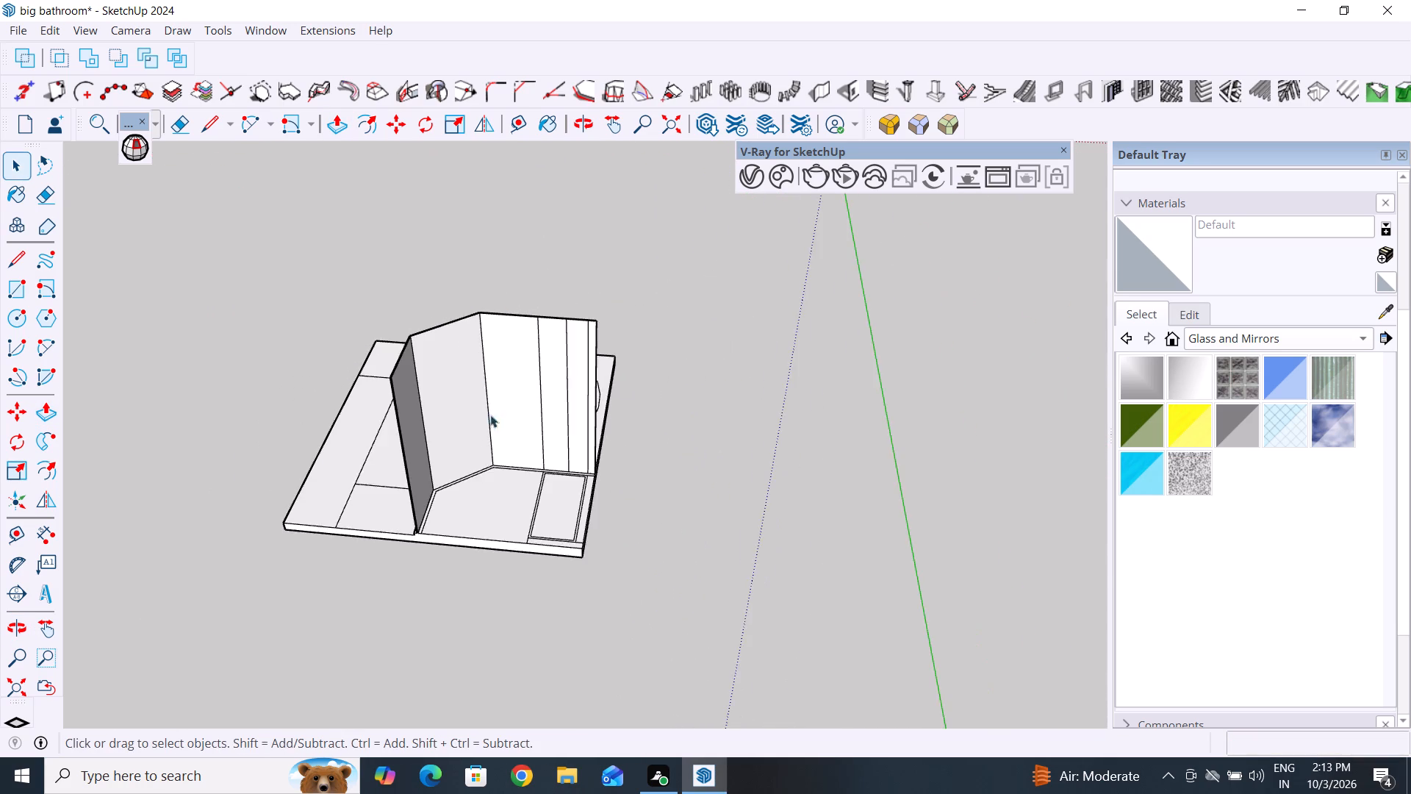
pyautogui.scroll(4, 546, 438)
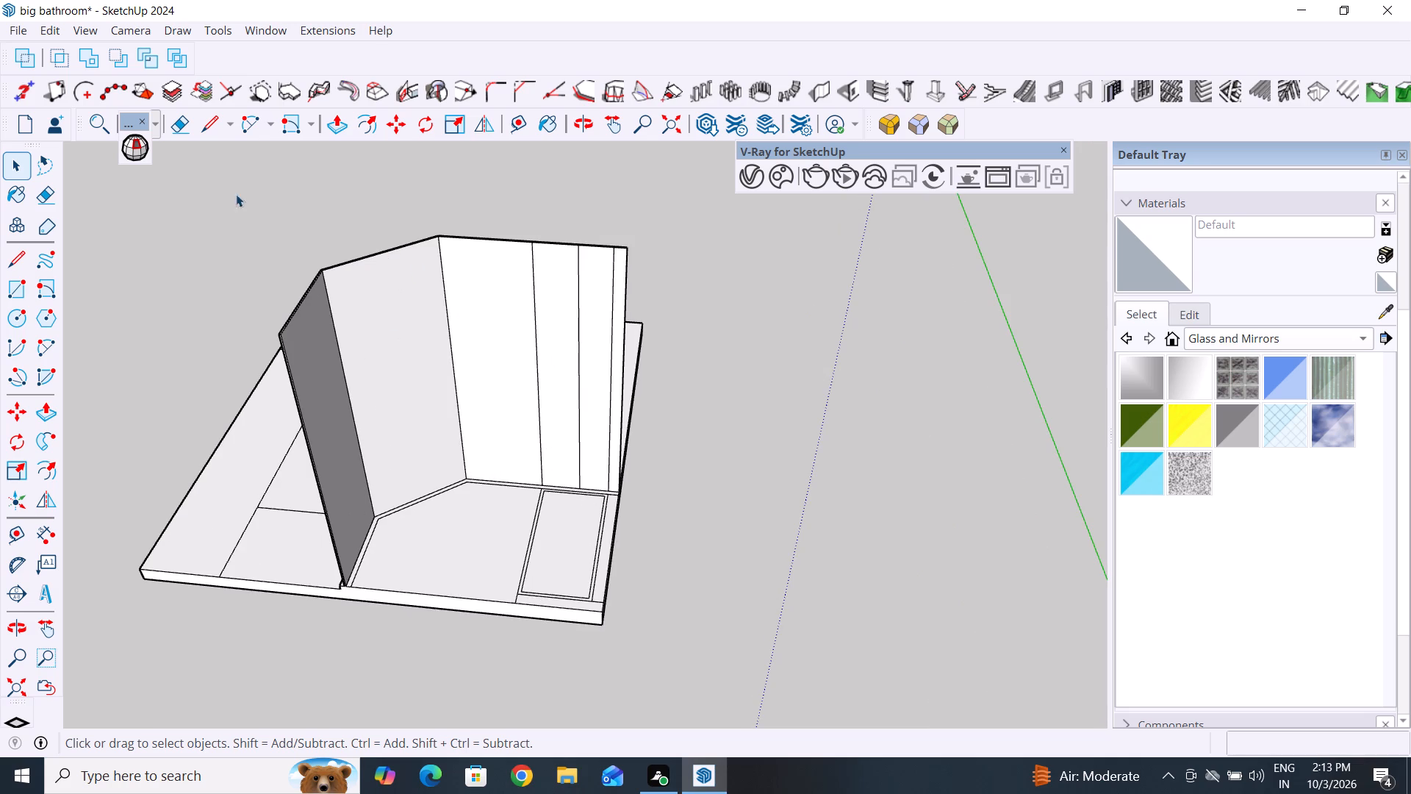
pyautogui.click(182, 124)
pyautogui.moveTo(546, 311); pyautogui.dragTo(542, 312)
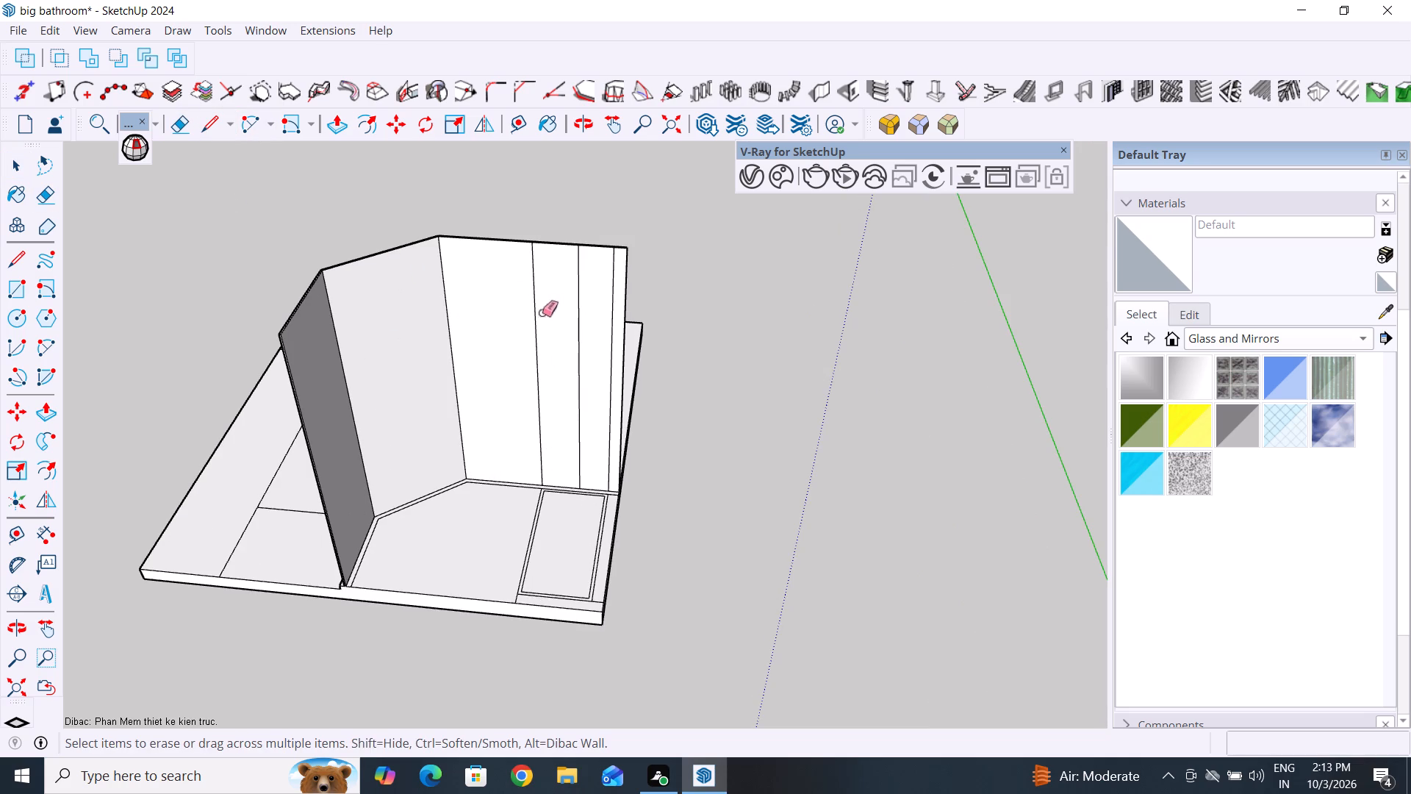
pyautogui.moveTo(542, 312); pyautogui.dragTo(532, 323)
pyautogui.moveTo(592, 325); pyautogui.dragTo(561, 346)
pyautogui.moveTo(618, 318); pyautogui.dragTo(605, 324)
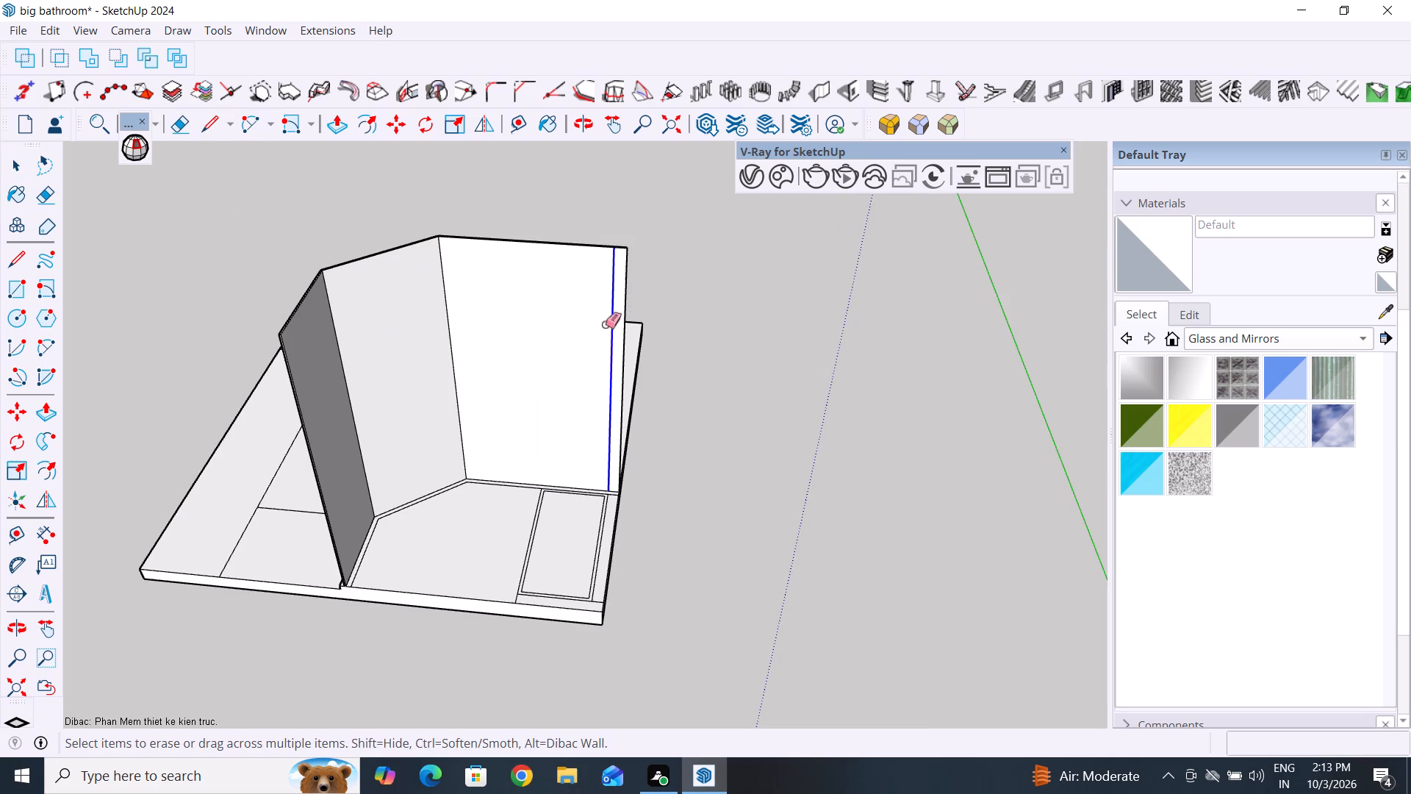
pyautogui.moveTo(605, 324); pyautogui.dragTo(581, 343)
# Erase the two extra vertical lines on the partition wall's outer face beside the smaller rectangle.
pyautogui.scroll(-3, 737, 357)
pyautogui.moveTo(745, 387); pyautogui.dragTo(109, 457, button='middle')
pyautogui.moveTo(588, 412); pyautogui.dragTo(398, 374, button='middle')
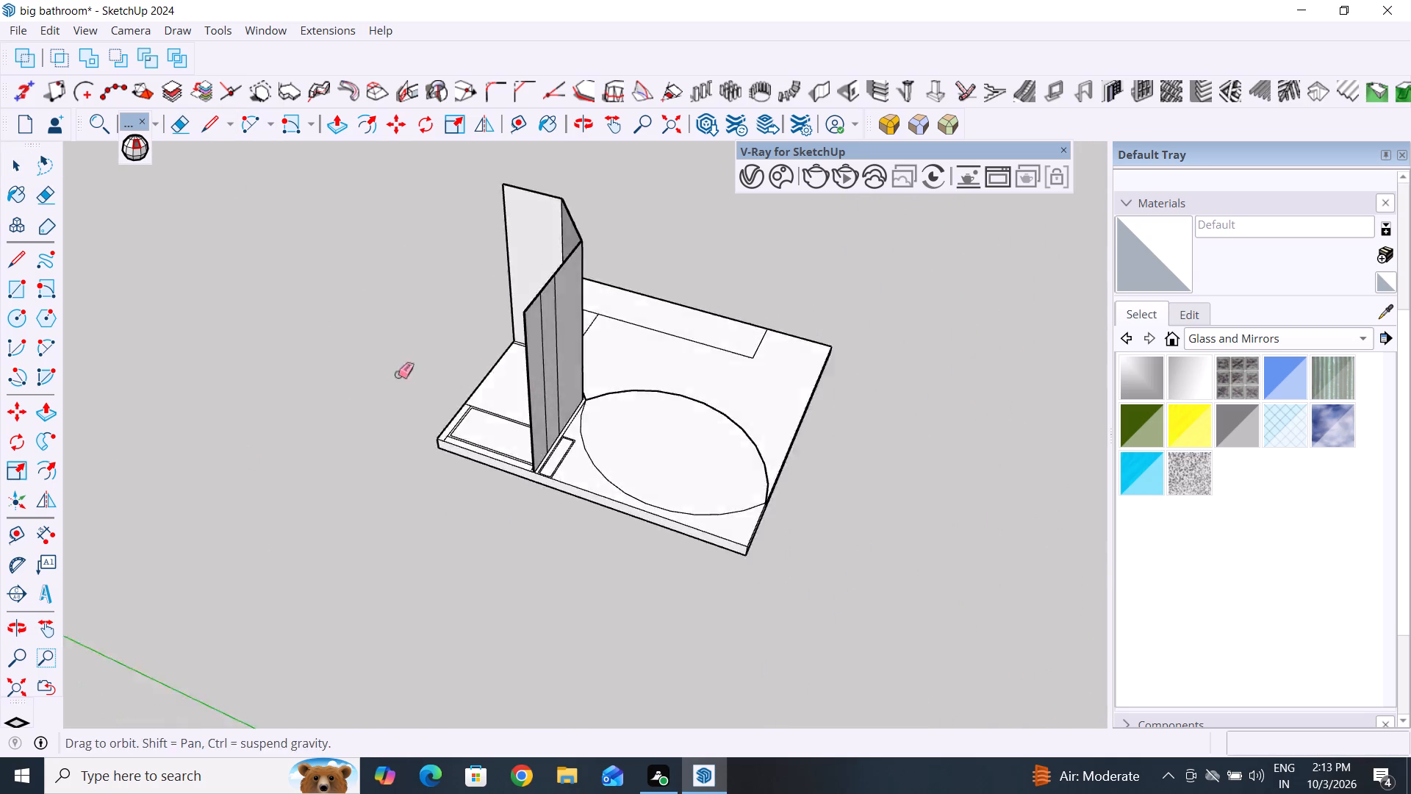
pyautogui.scroll(4, 591, 265)
pyautogui.moveTo(558, 273); pyautogui.dragTo(476, 338)
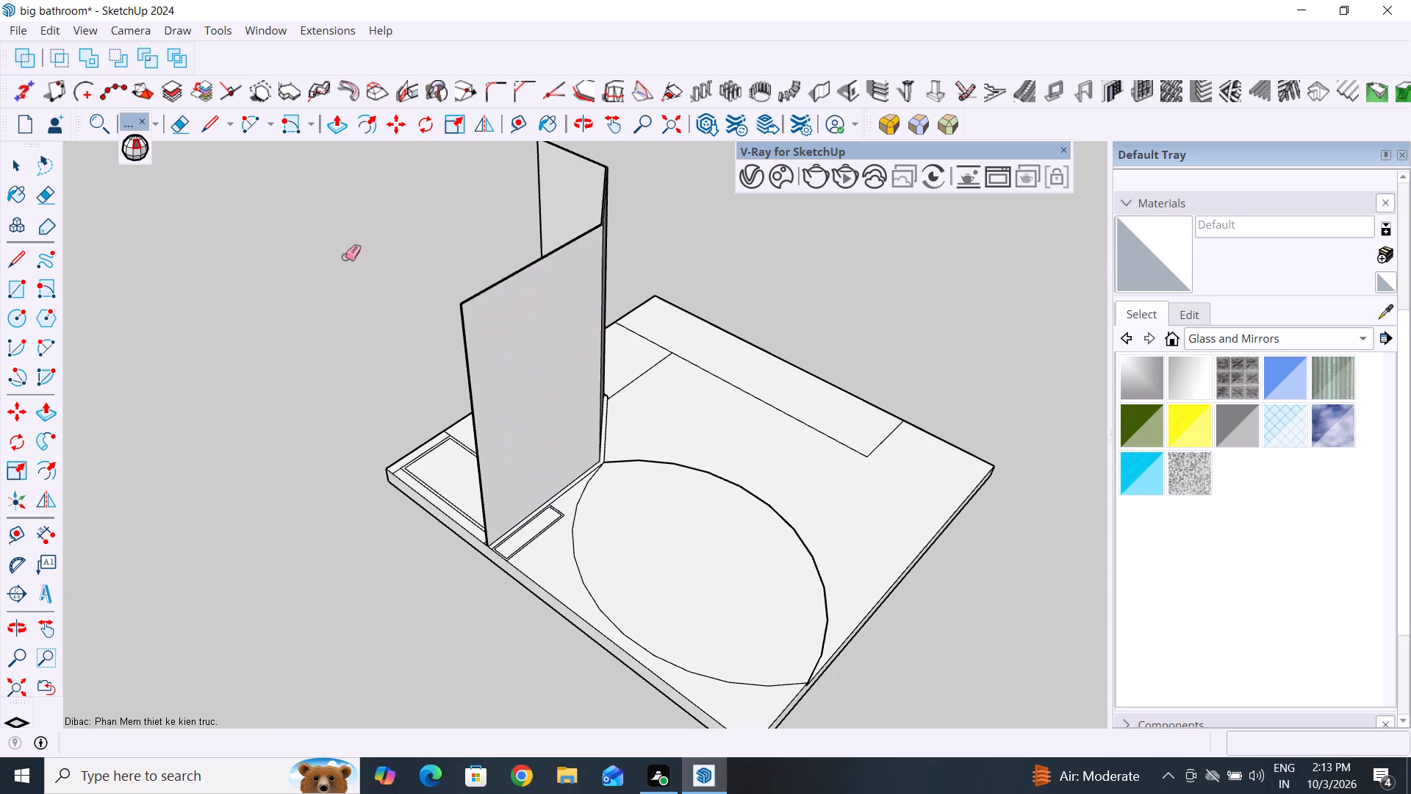
pyautogui.click(18, 170)
pyautogui.click(229, 291)
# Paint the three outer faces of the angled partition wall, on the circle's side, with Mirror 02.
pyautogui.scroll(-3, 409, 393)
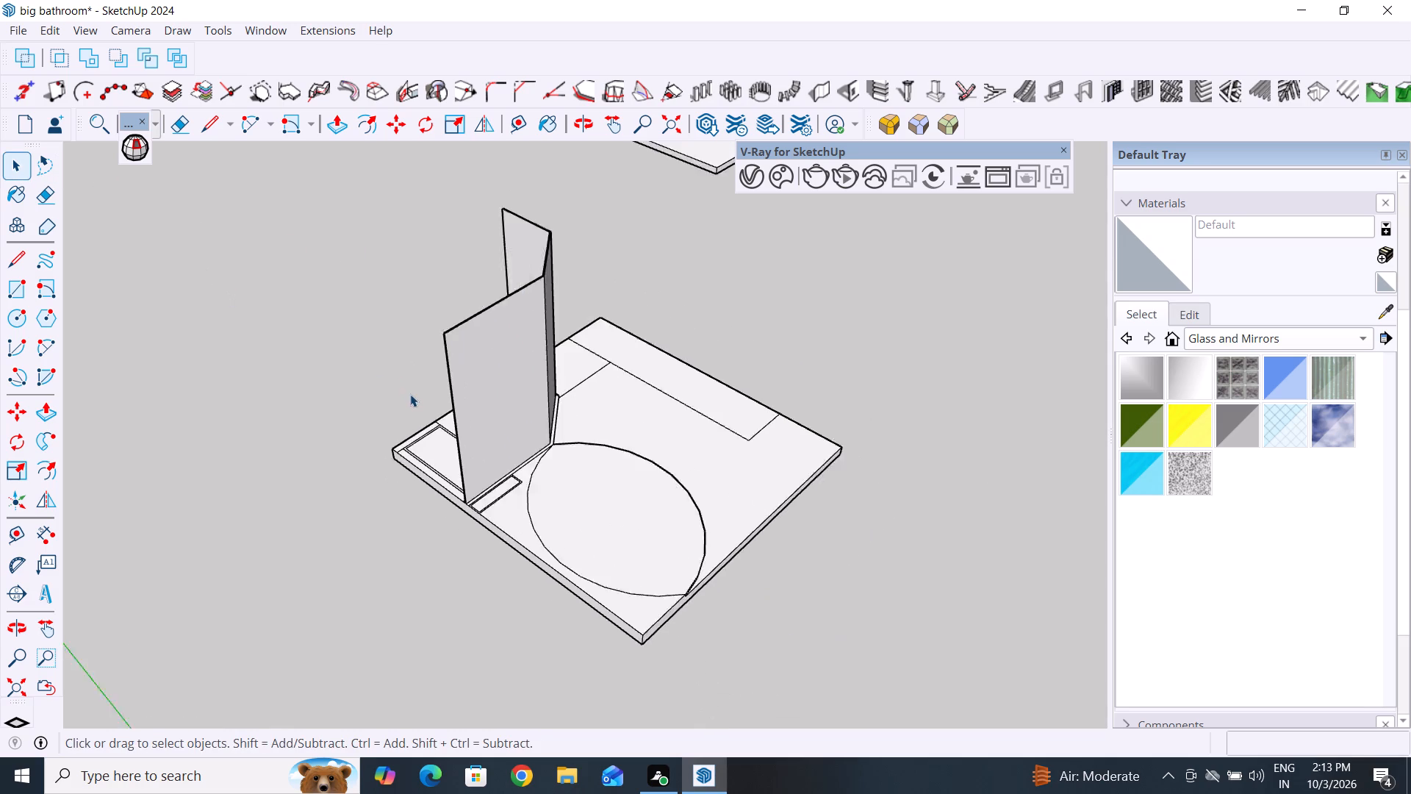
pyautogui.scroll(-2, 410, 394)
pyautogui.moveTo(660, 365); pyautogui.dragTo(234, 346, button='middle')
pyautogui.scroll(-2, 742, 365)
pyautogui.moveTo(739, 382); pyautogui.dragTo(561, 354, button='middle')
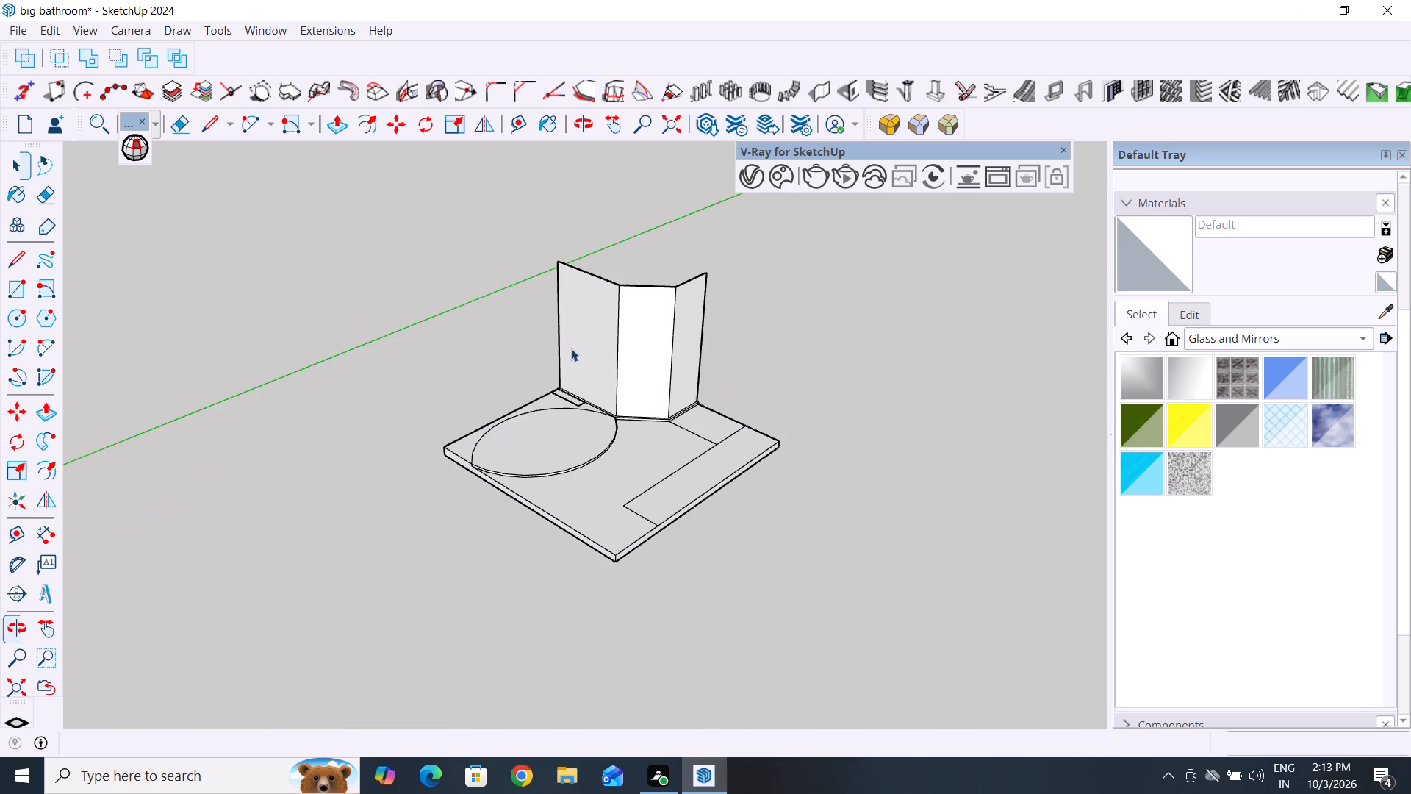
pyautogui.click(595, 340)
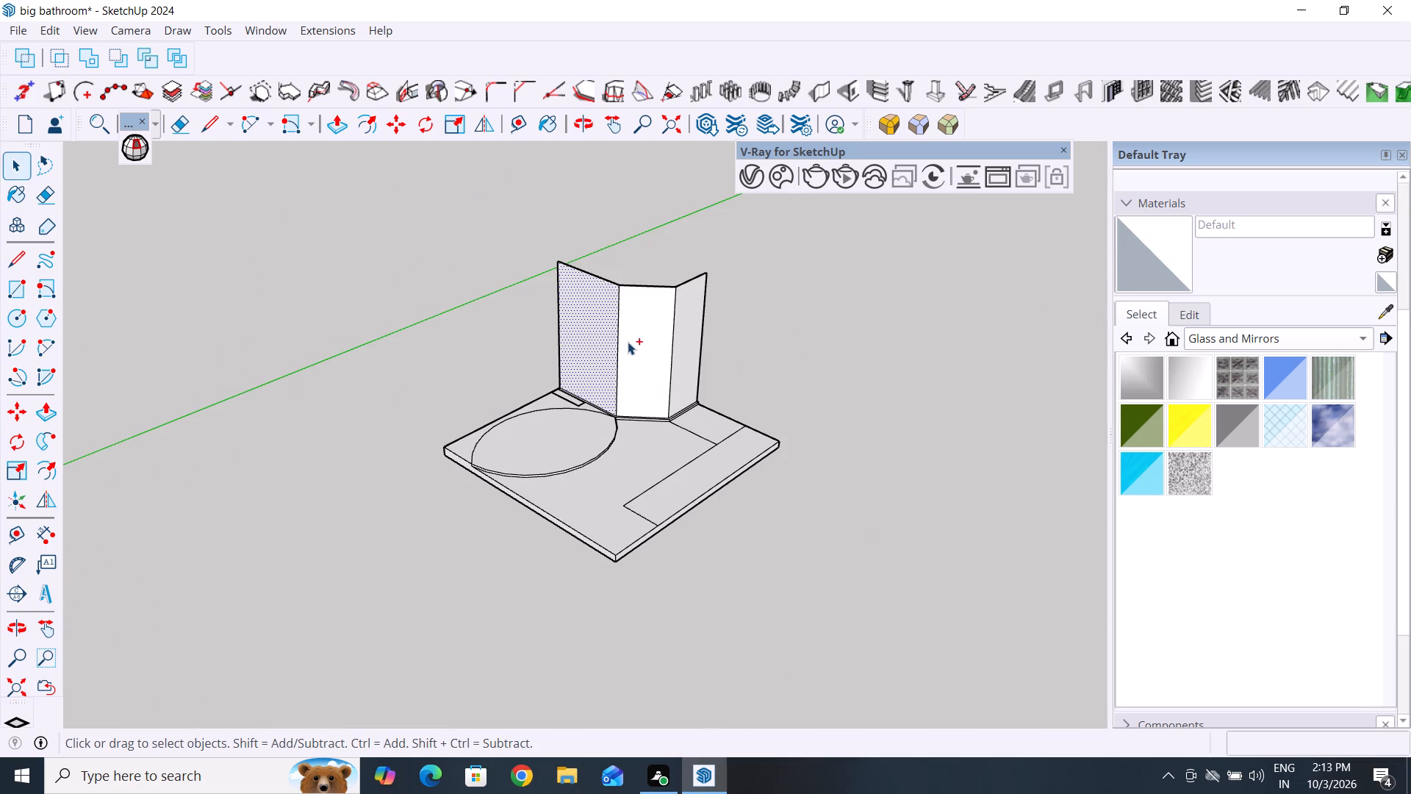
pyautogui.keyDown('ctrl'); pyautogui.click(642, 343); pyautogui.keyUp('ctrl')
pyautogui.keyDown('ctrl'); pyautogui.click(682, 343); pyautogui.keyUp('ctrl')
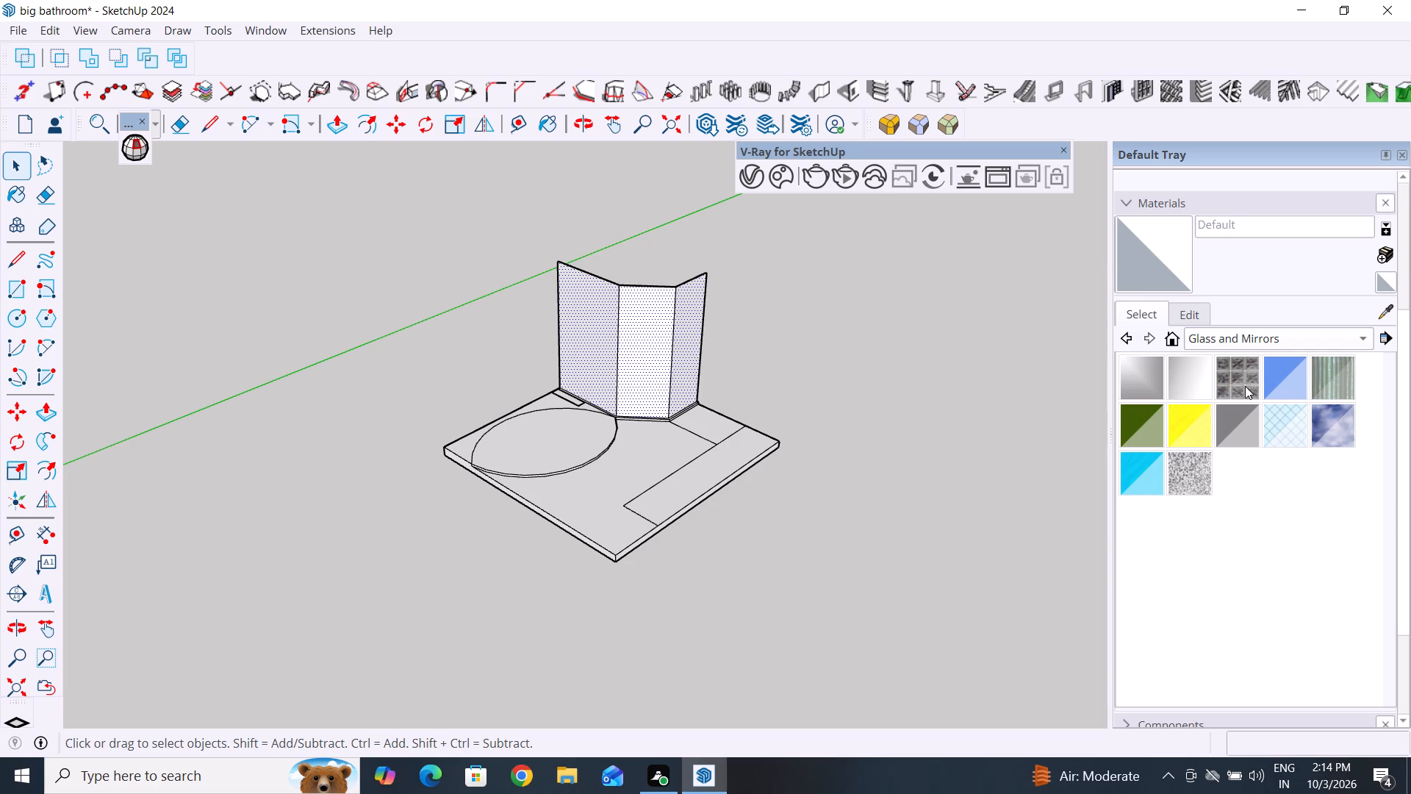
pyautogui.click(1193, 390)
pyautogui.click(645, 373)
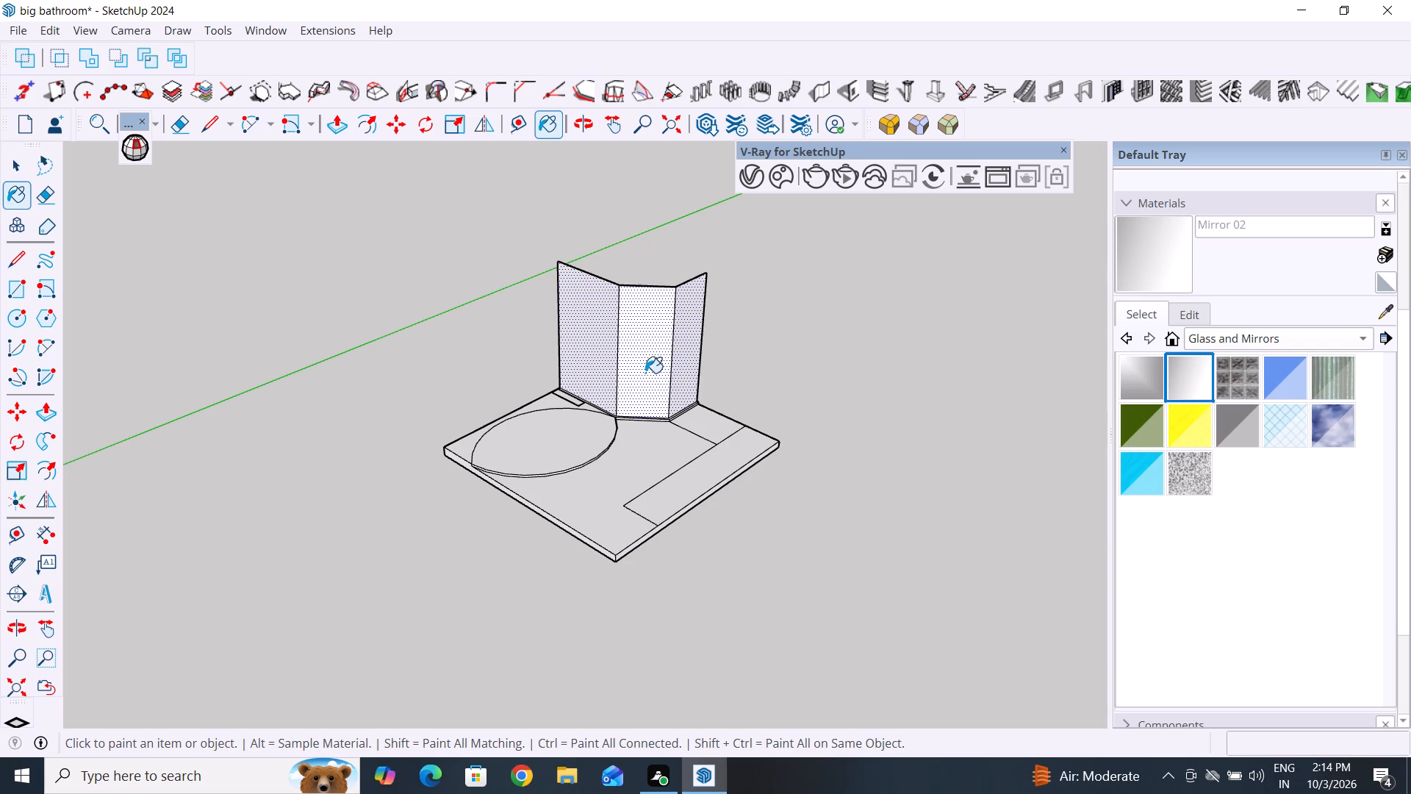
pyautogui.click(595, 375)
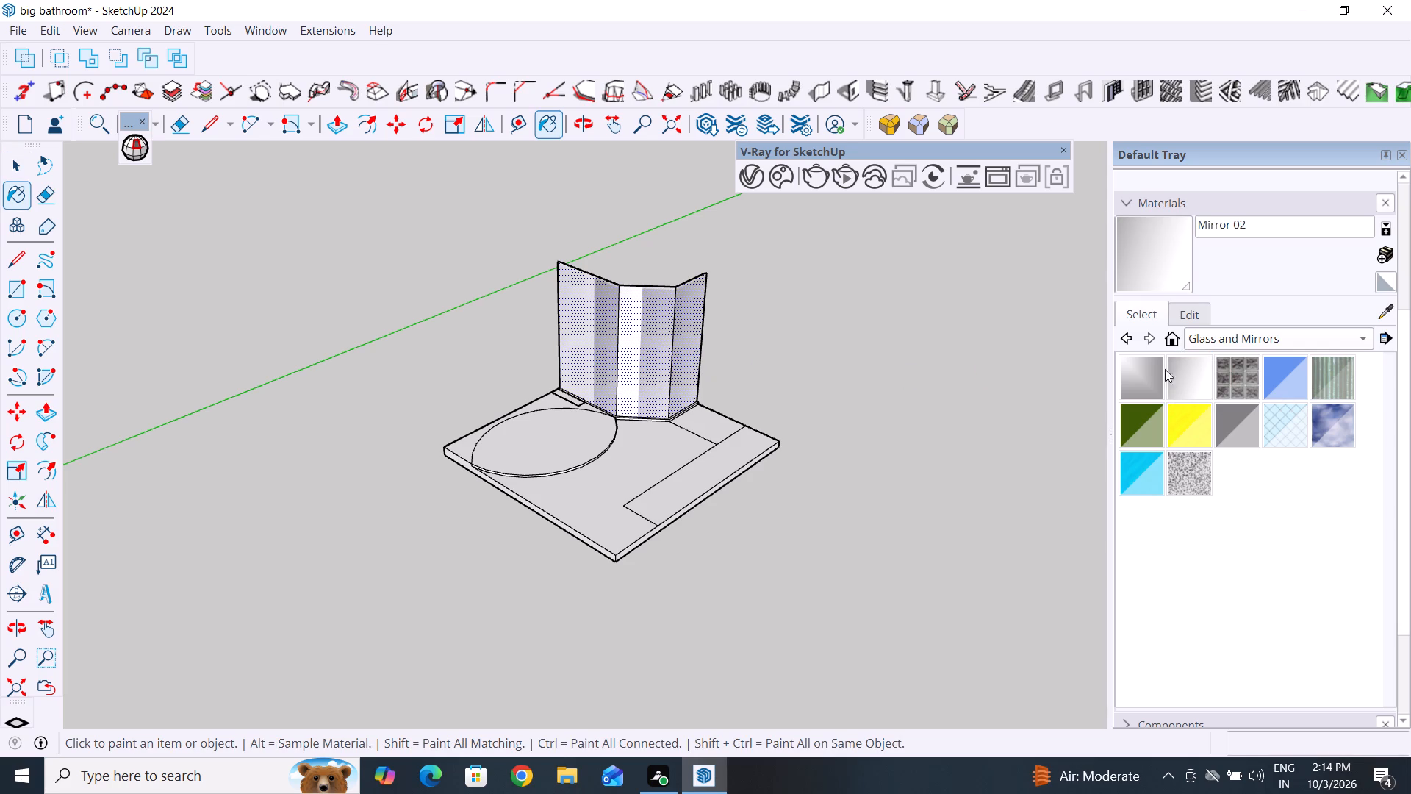
# Paint the three outer faces of the angled partition wall with Translucent Glass Blue and clear the selection.
pyautogui.click(1287, 375)
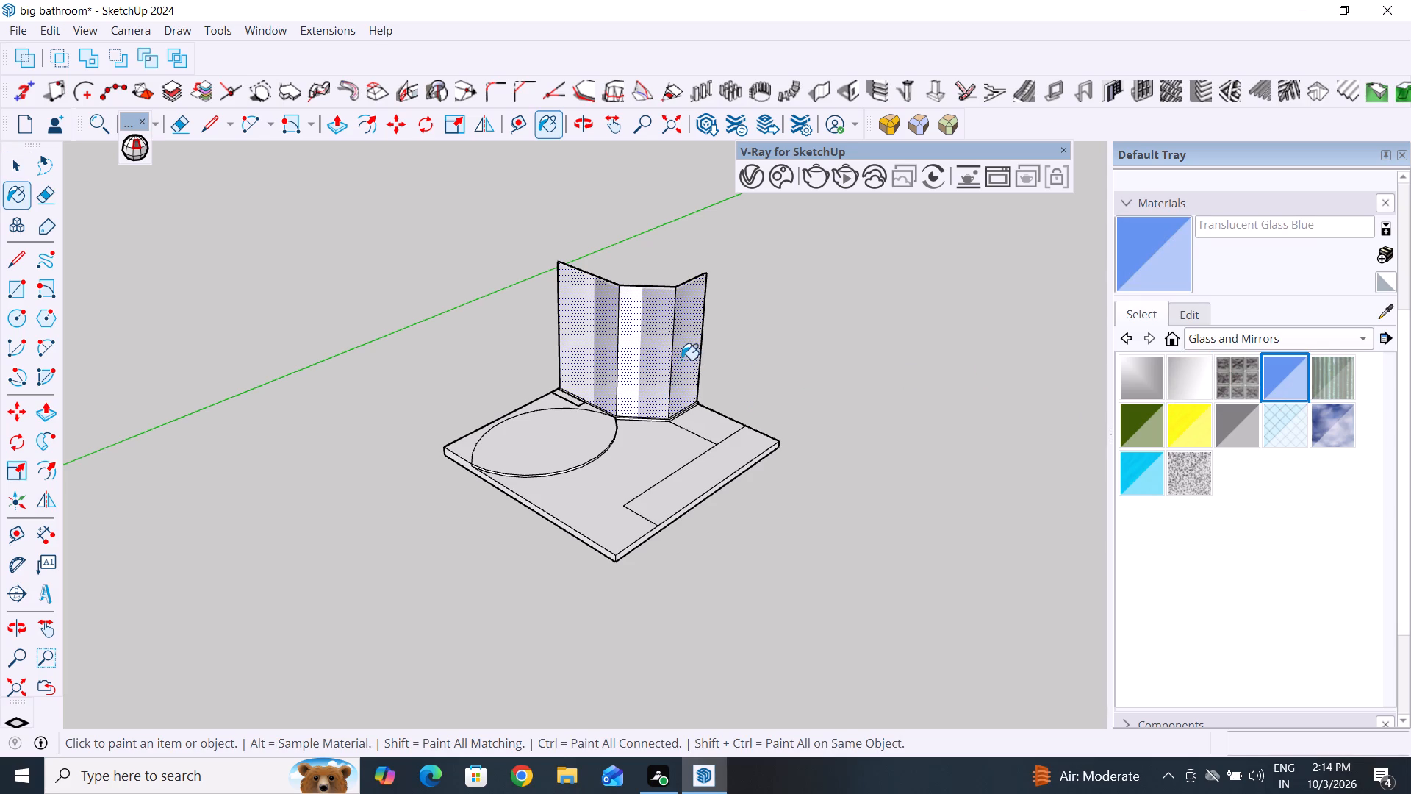
pyautogui.click(681, 360)
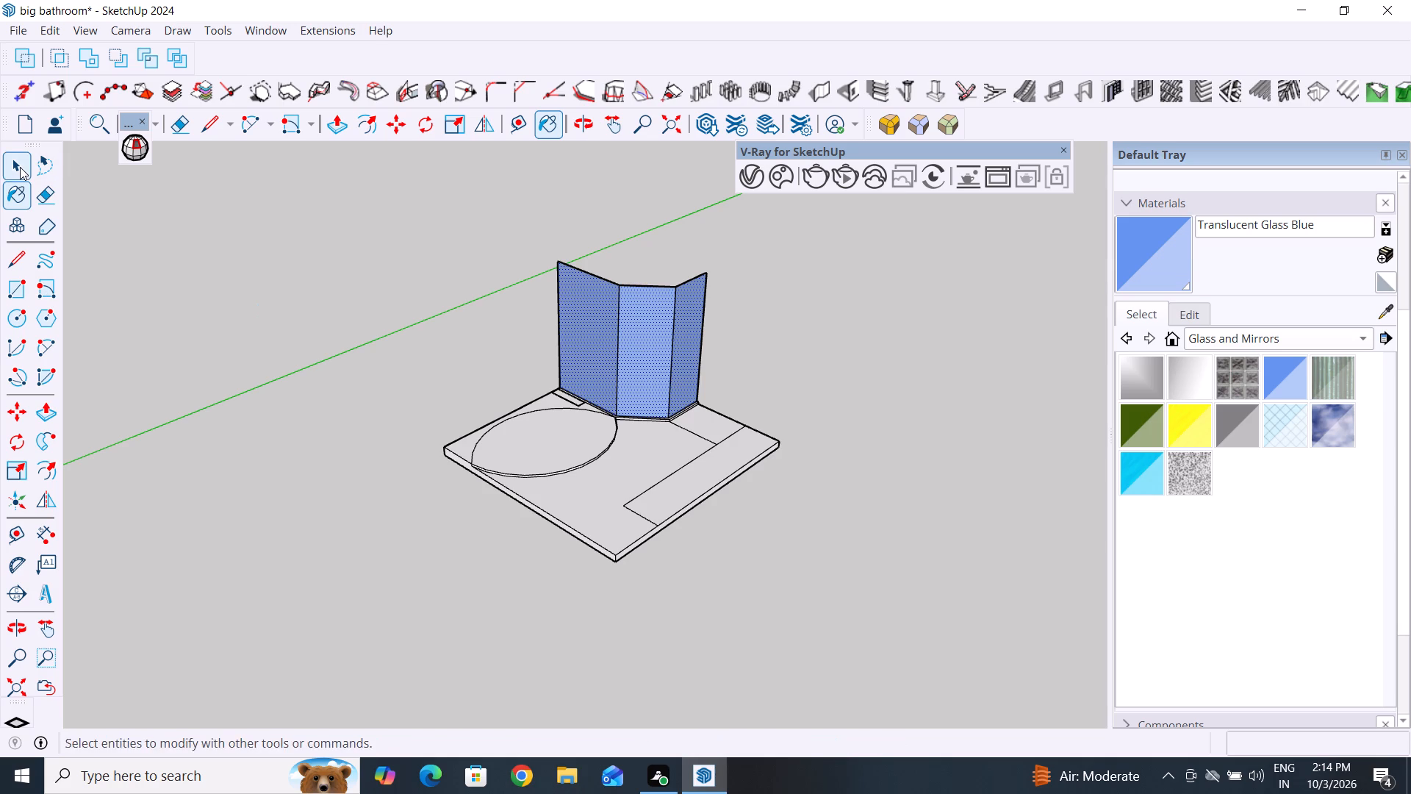
pyautogui.click(20, 167)
pyautogui.click(334, 369)
# Paint the three inner faces of the angled partition wall, on the larger rectangle's side, with Translucent Glass Blue.
pyautogui.scroll(-5, 578, 493)
pyautogui.moveTo(749, 438); pyautogui.dragTo(292, 635, button='middle')
pyautogui.moveTo(714, 503); pyautogui.dragTo(446, 378, button='middle')
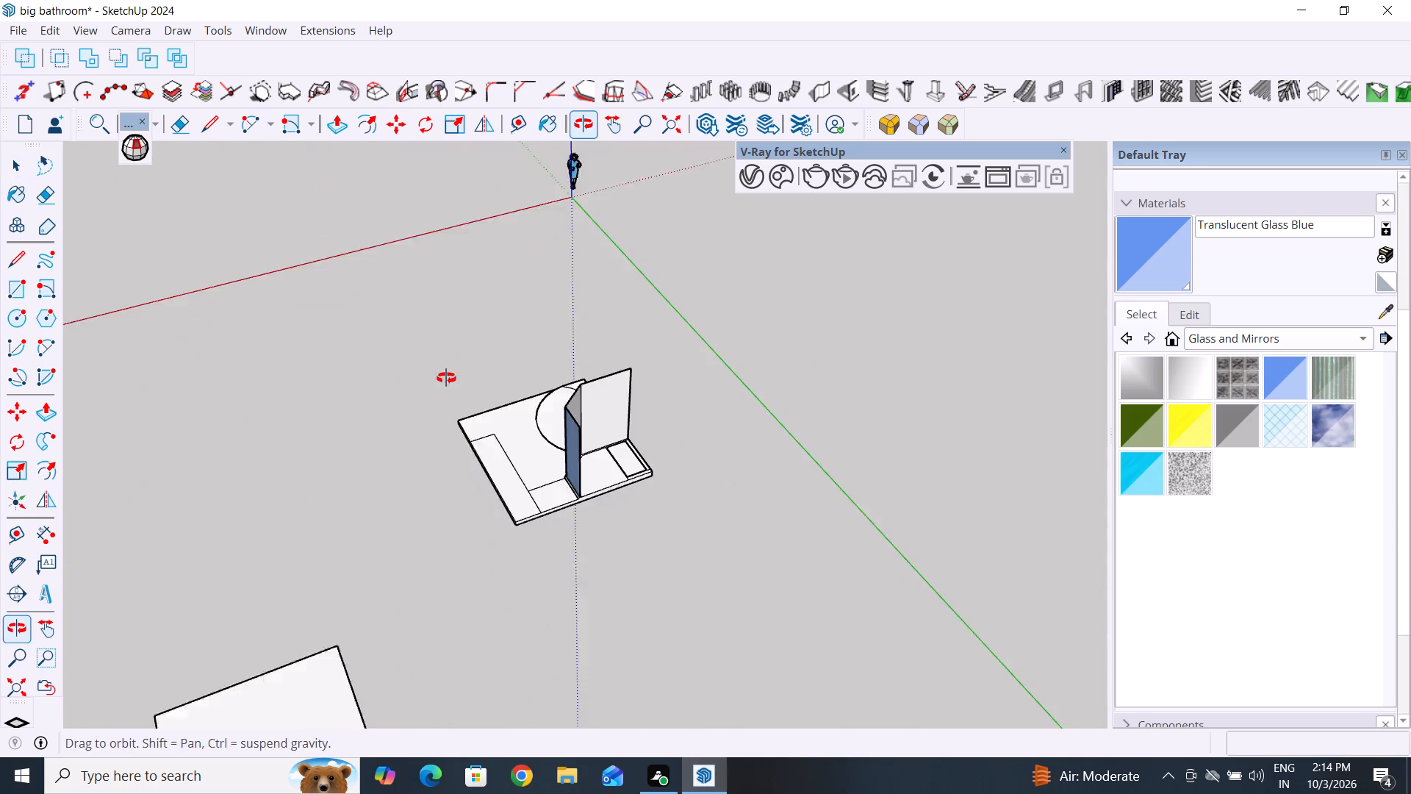
pyautogui.moveTo(446, 378); pyautogui.dragTo(446, 377, button='middle')
pyautogui.scroll(5, 661, 436)
pyautogui.moveTo(709, 455); pyautogui.dragTo(494, 431, button='middle')
pyautogui.click(572, 389)
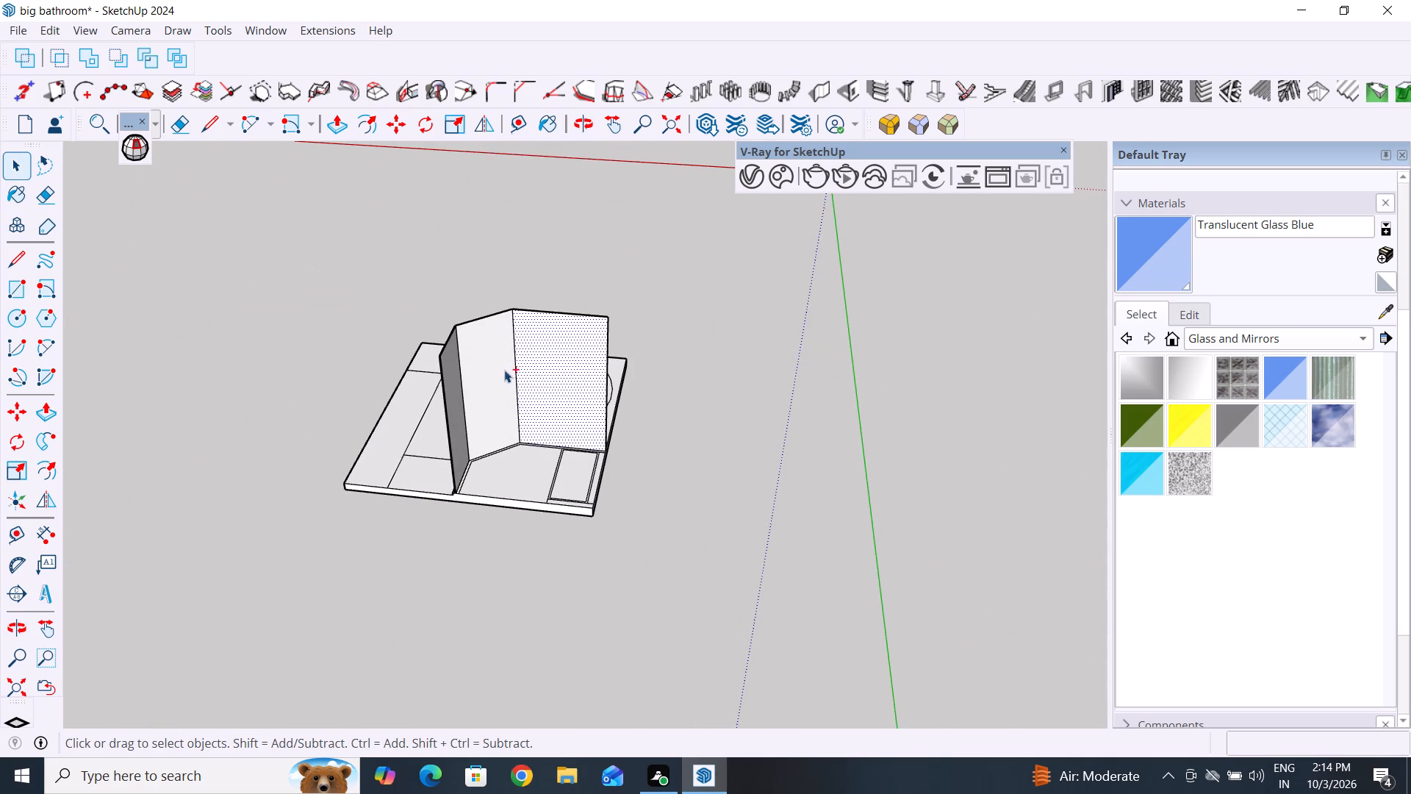
pyautogui.keyDown('ctrl'); pyautogui.click(488, 368); pyautogui.keyUp('ctrl')
pyautogui.keyDown('ctrl'); pyautogui.click(450, 376); pyautogui.keyUp('ctrl')
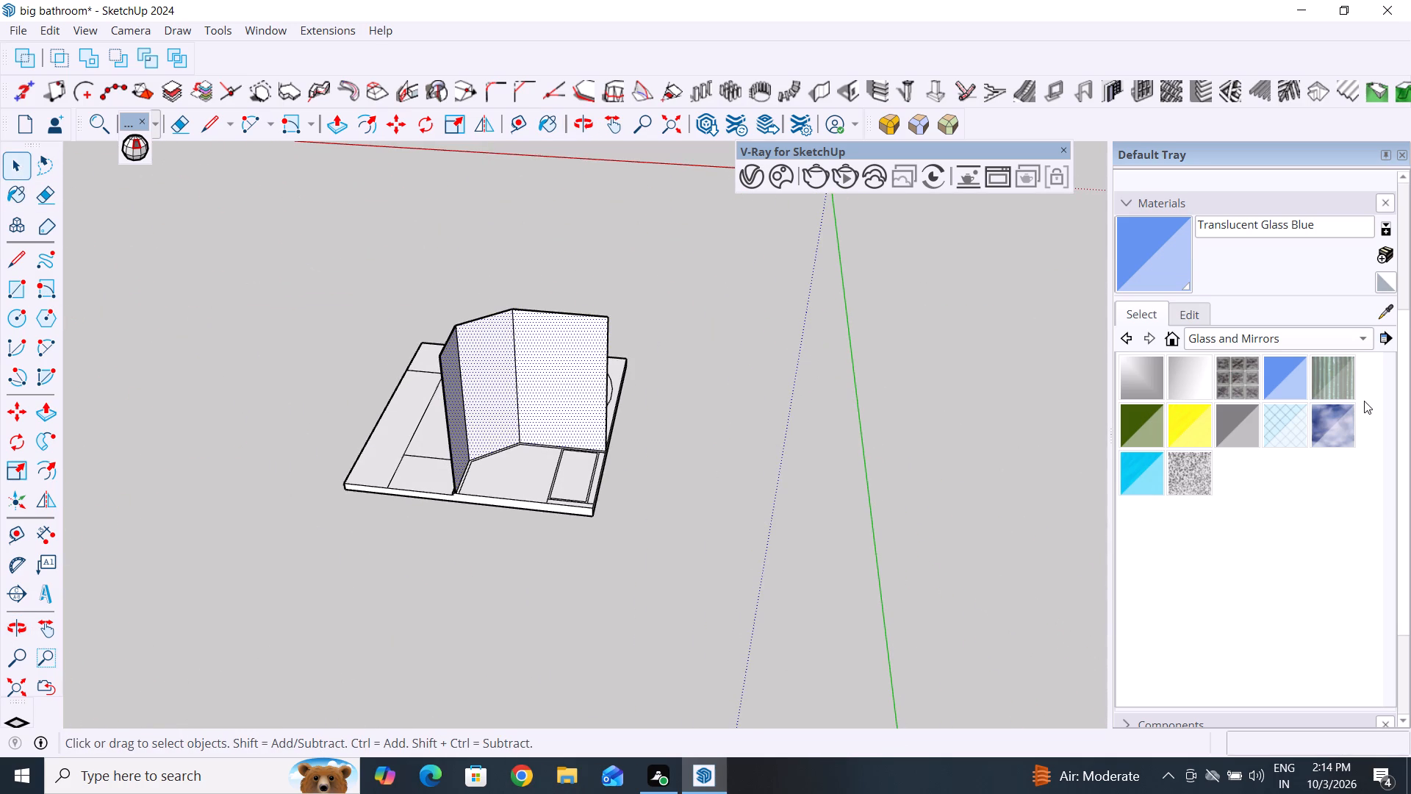
pyautogui.click(1284, 373)
pyautogui.click(578, 361)
pyautogui.click(481, 371)
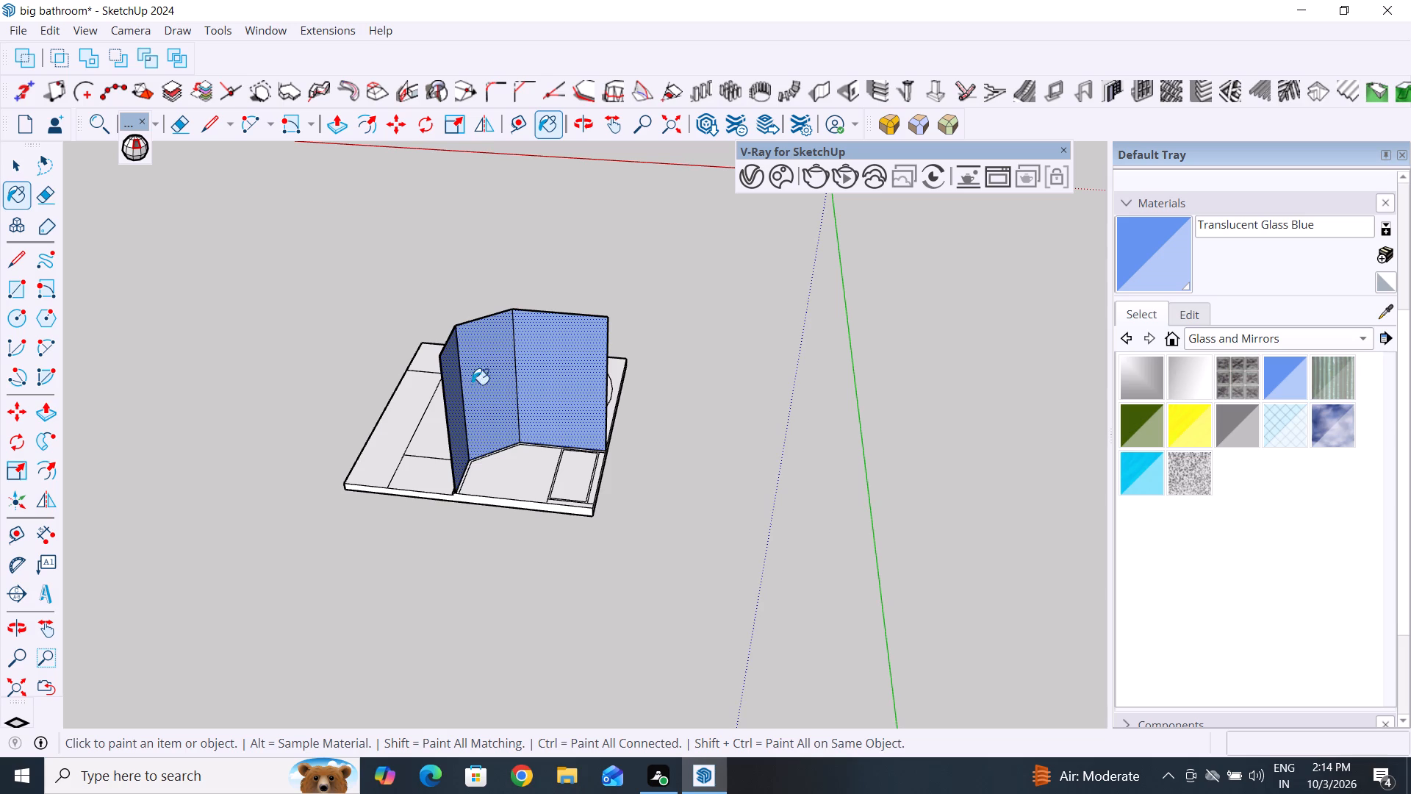
pyautogui.moveTo(796, 384); pyautogui.dragTo(408, 404, button='middle')
pyautogui.scroll(8, 481, 346)
pyautogui.click(478, 315)
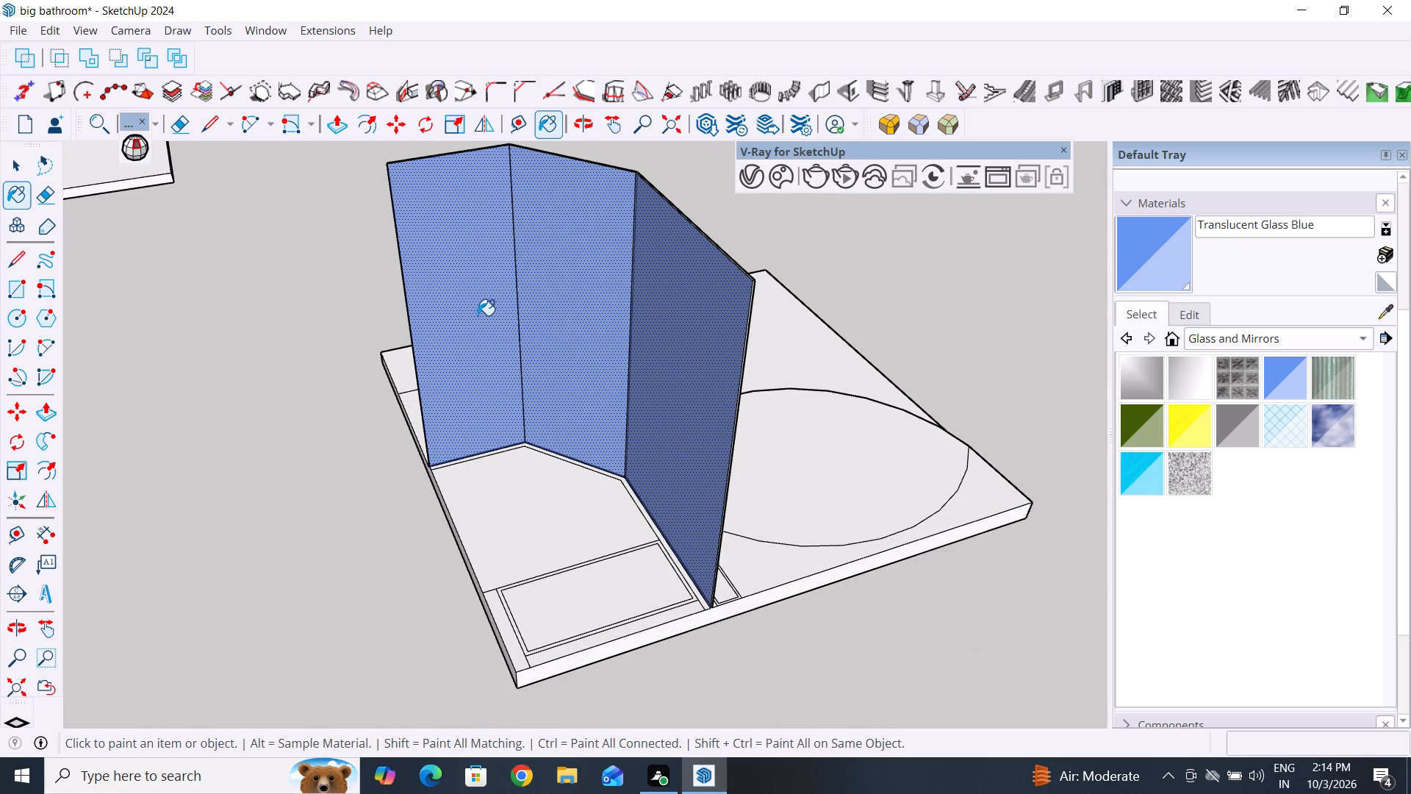
pyautogui.click(24, 174)
pyautogui.click(223, 384)
# Examine the glass partition wall from all around, on both its outer and inner sides.
pyautogui.moveTo(542, 458); pyautogui.dragTo(115, 398, button='middle')
pyautogui.moveTo(467, 399); pyautogui.dragTo(301, 399, button='middle')
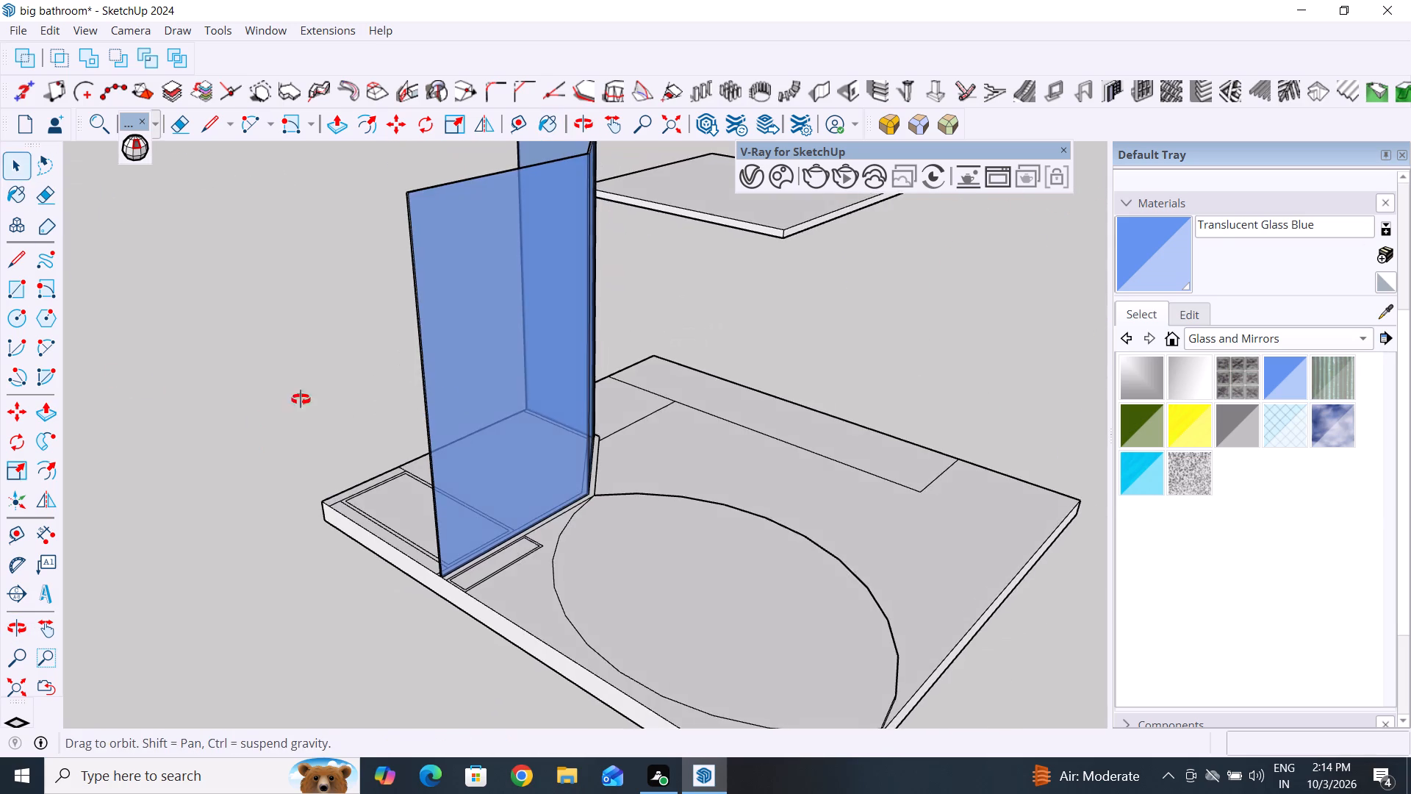
pyautogui.moveTo(301, 399); pyautogui.dragTo(172, 392, button='middle')
pyautogui.moveTo(434, 423); pyautogui.dragTo(90, 398, button='middle')
pyautogui.scroll(-6, 237, 490)
pyautogui.moveTo(385, 473); pyautogui.dragTo(399, 482, button='middle')
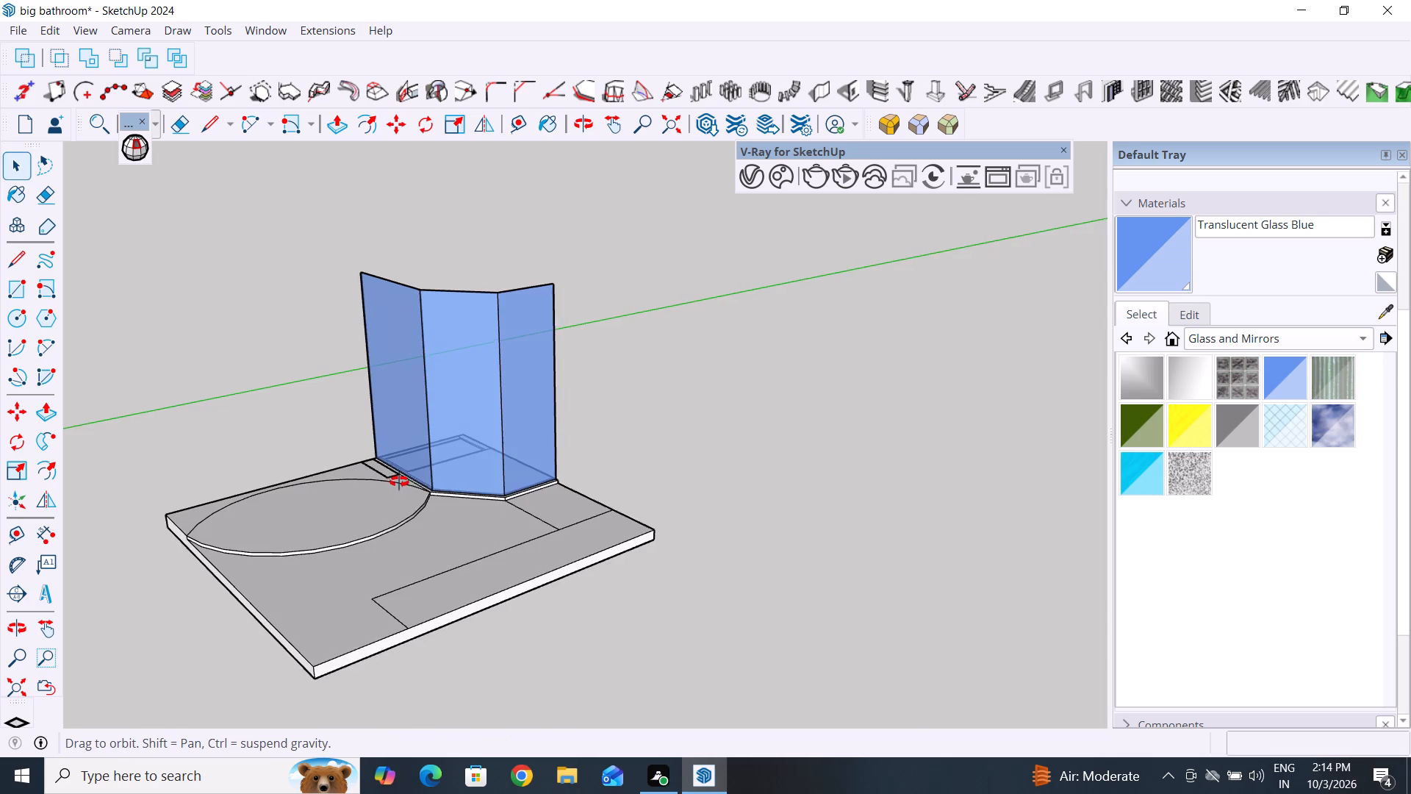
pyautogui.moveTo(399, 482); pyautogui.dragTo(411, 487, button='middle')
pyautogui.scroll(2, 411, 487)
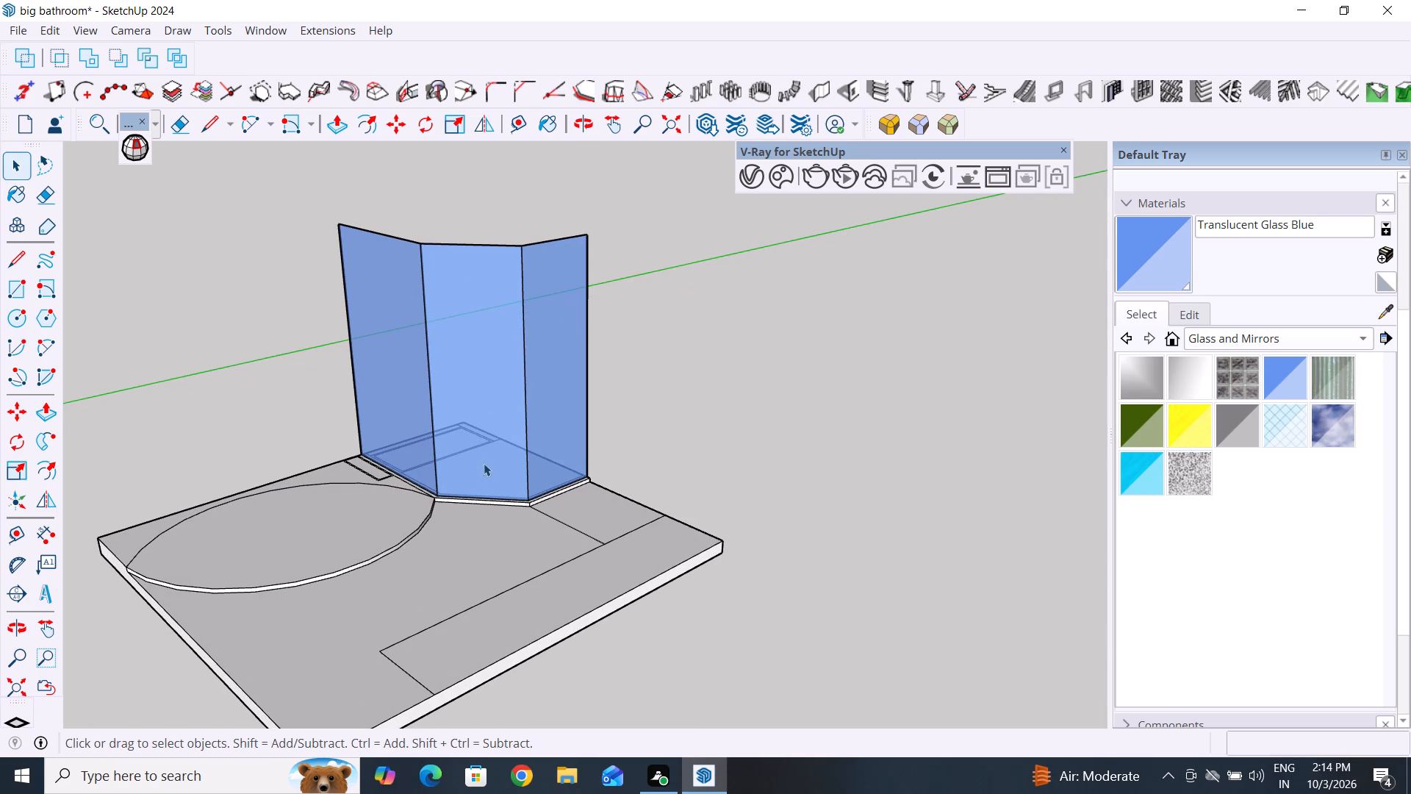
pyautogui.moveTo(431, 462); pyautogui.dragTo(557, 472, button='middle')
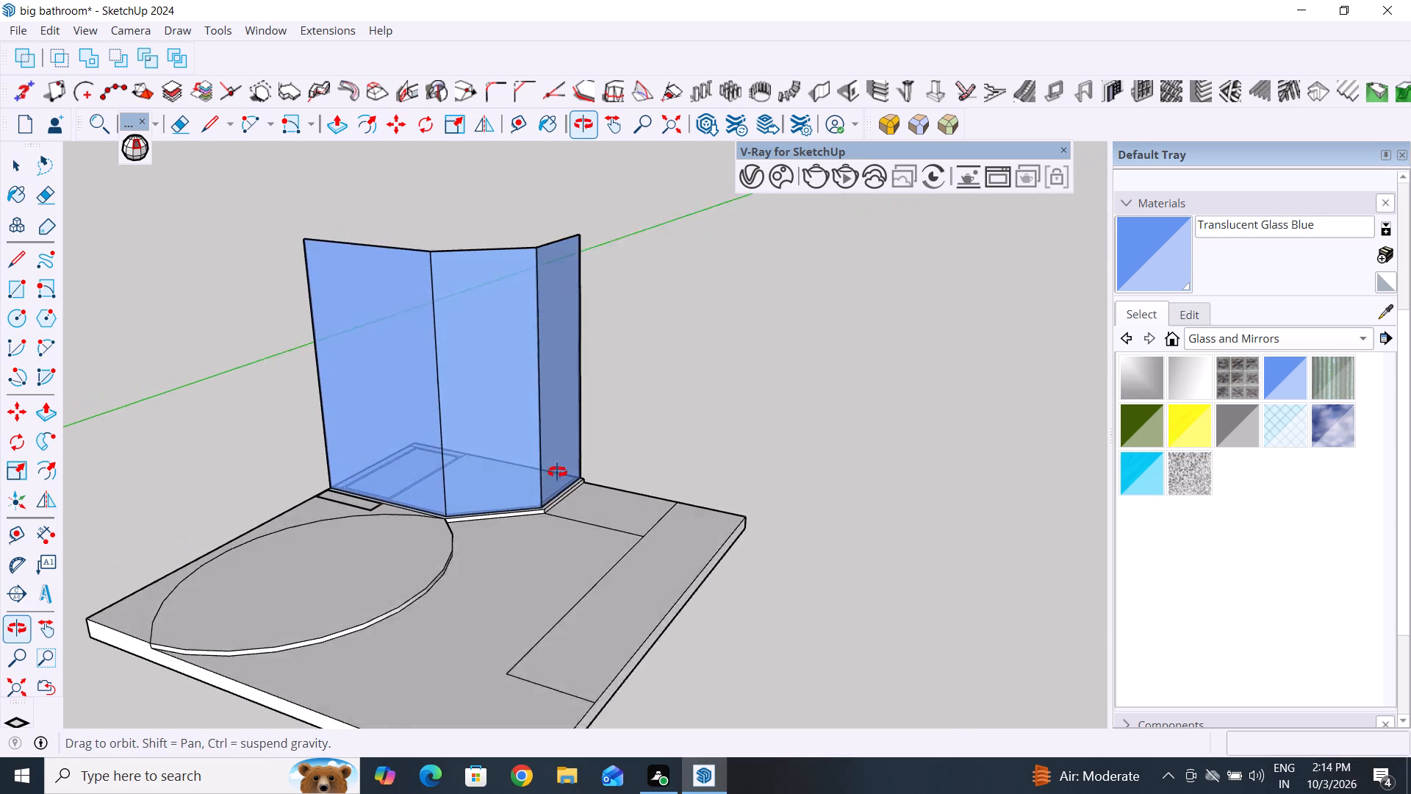
pyautogui.moveTo(557, 472); pyautogui.dragTo(561, 516, button='middle')
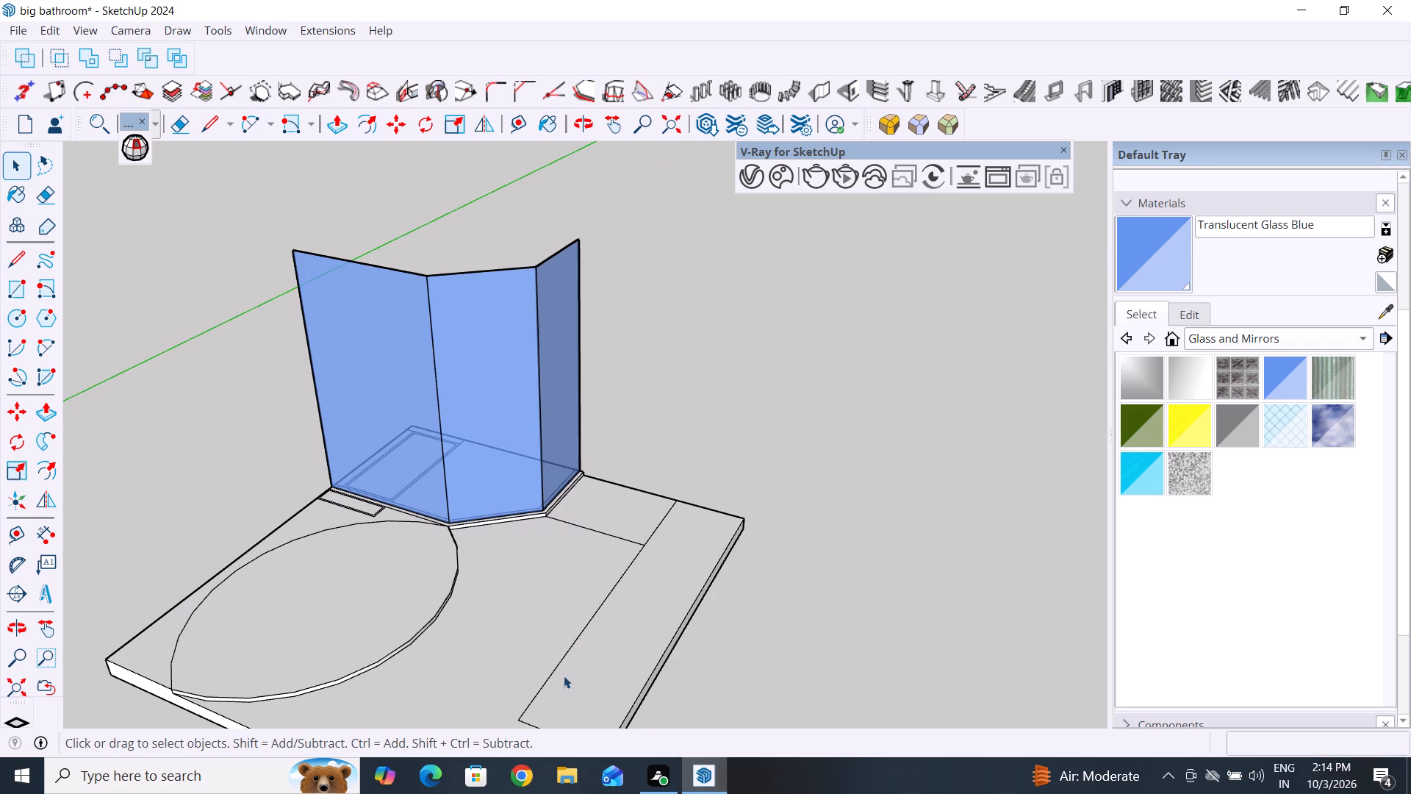
pyautogui.scroll(-4, 528, 407)
pyautogui.moveTo(592, 473); pyautogui.dragTo(367, 537, button='middle')
pyautogui.moveTo(571, 493); pyautogui.dragTo(376, 478, button='middle')
pyautogui.moveTo(392, 473); pyautogui.dragTo(827, 415, button='middle')
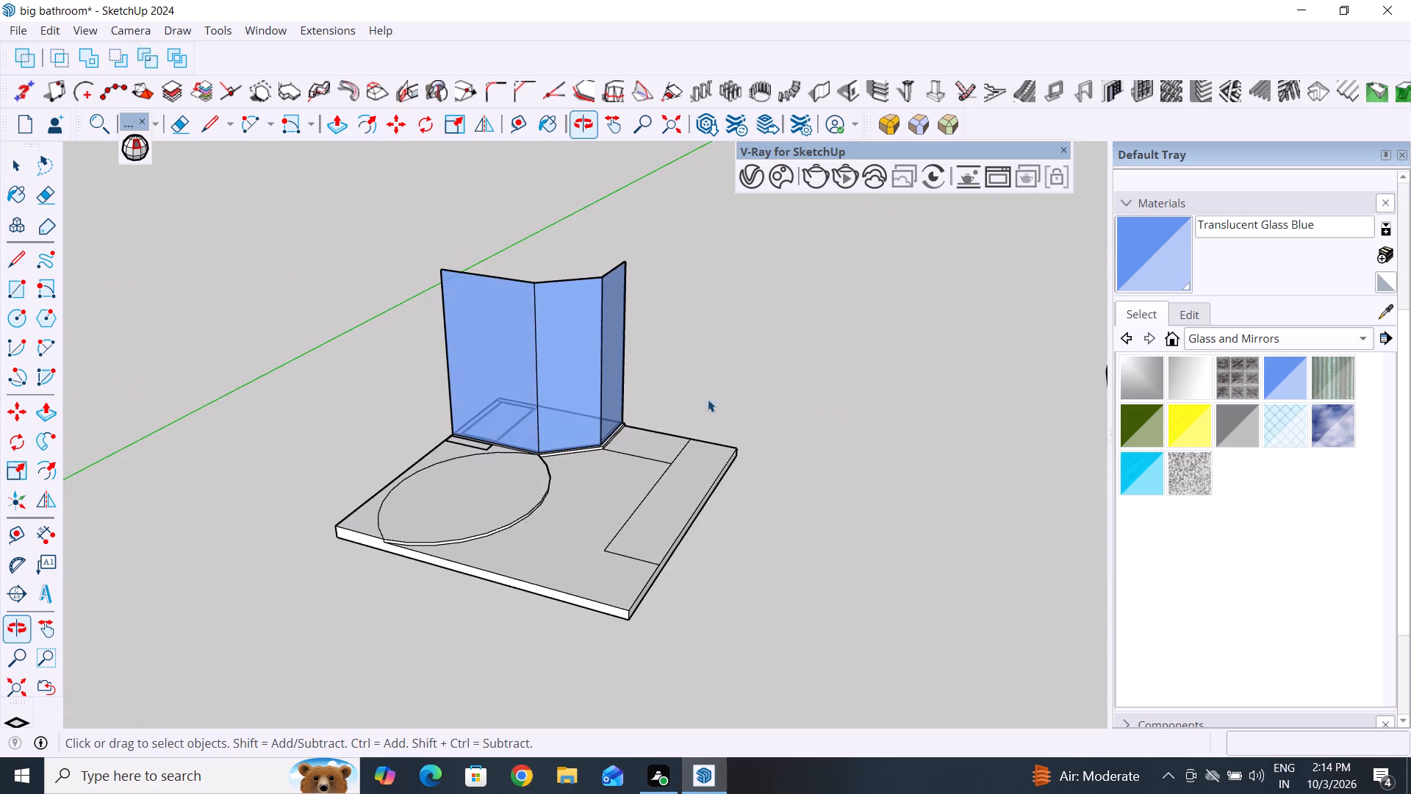
# Offset the outline of the partition's middle outer glass face inward about 3.5" to form a border.
pyautogui.scroll(4, 373, 318)
pyautogui.click(678, 357)
pyautogui.scroll(3, 640, 417)
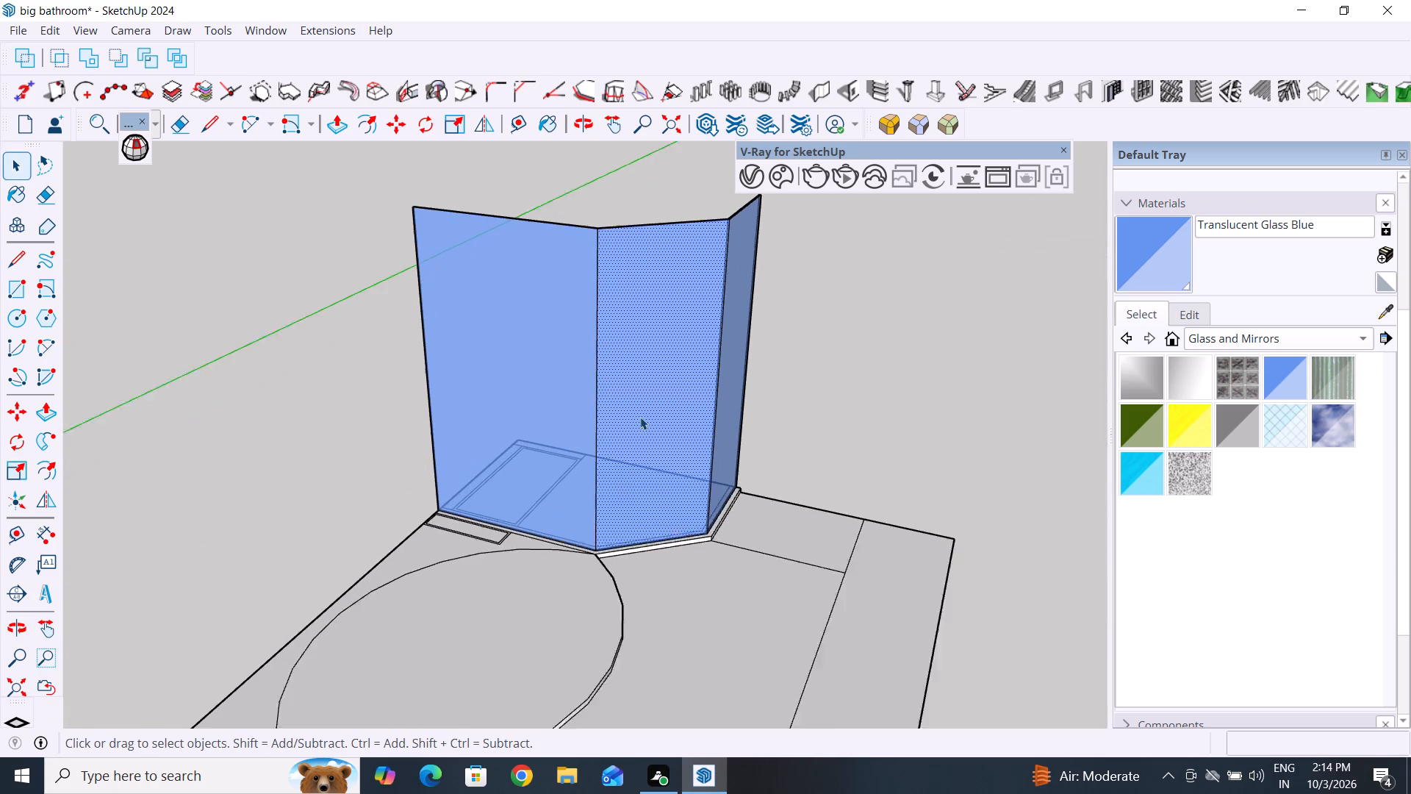
pyautogui.doubleClick(640, 417)
pyautogui.doubleClick(640, 417)
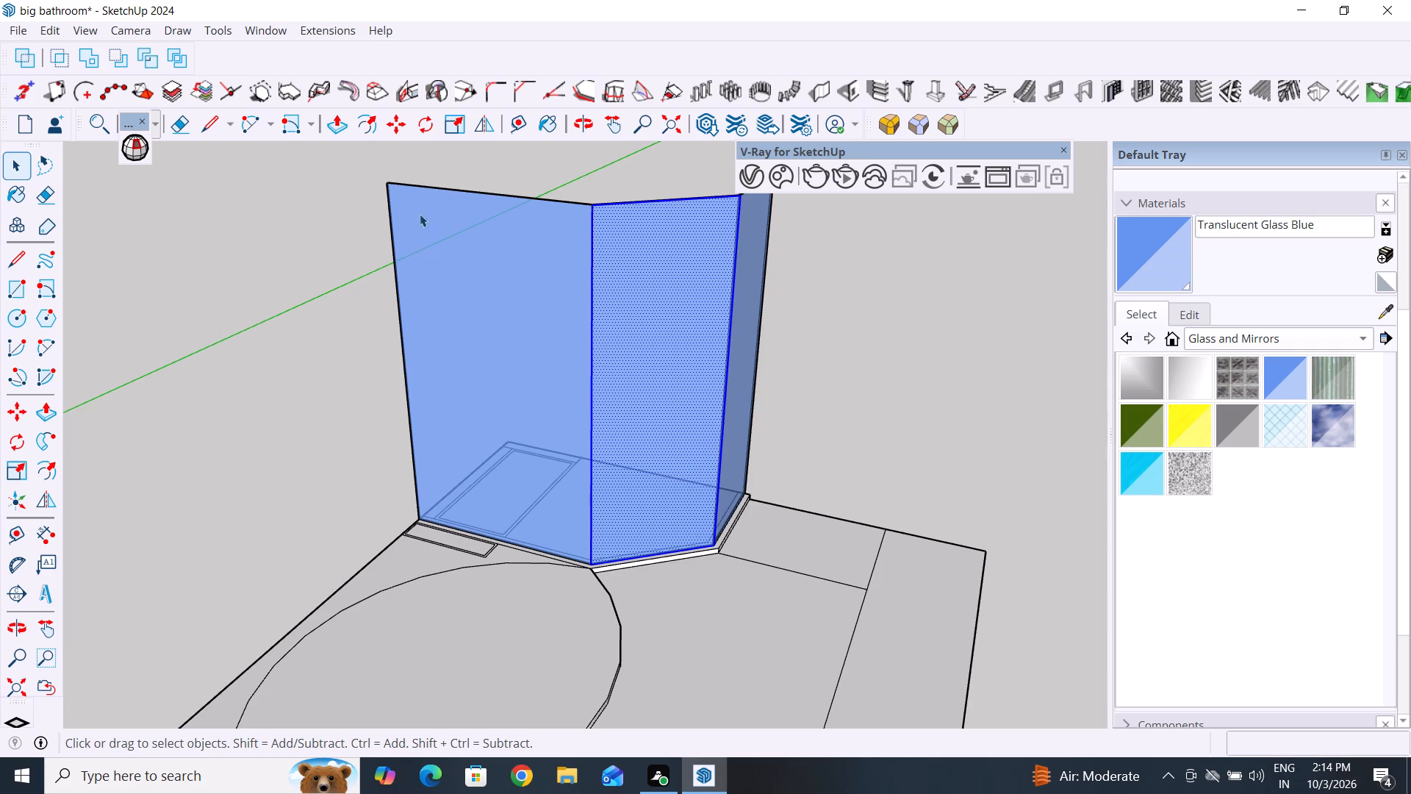
pyautogui.click(371, 124)
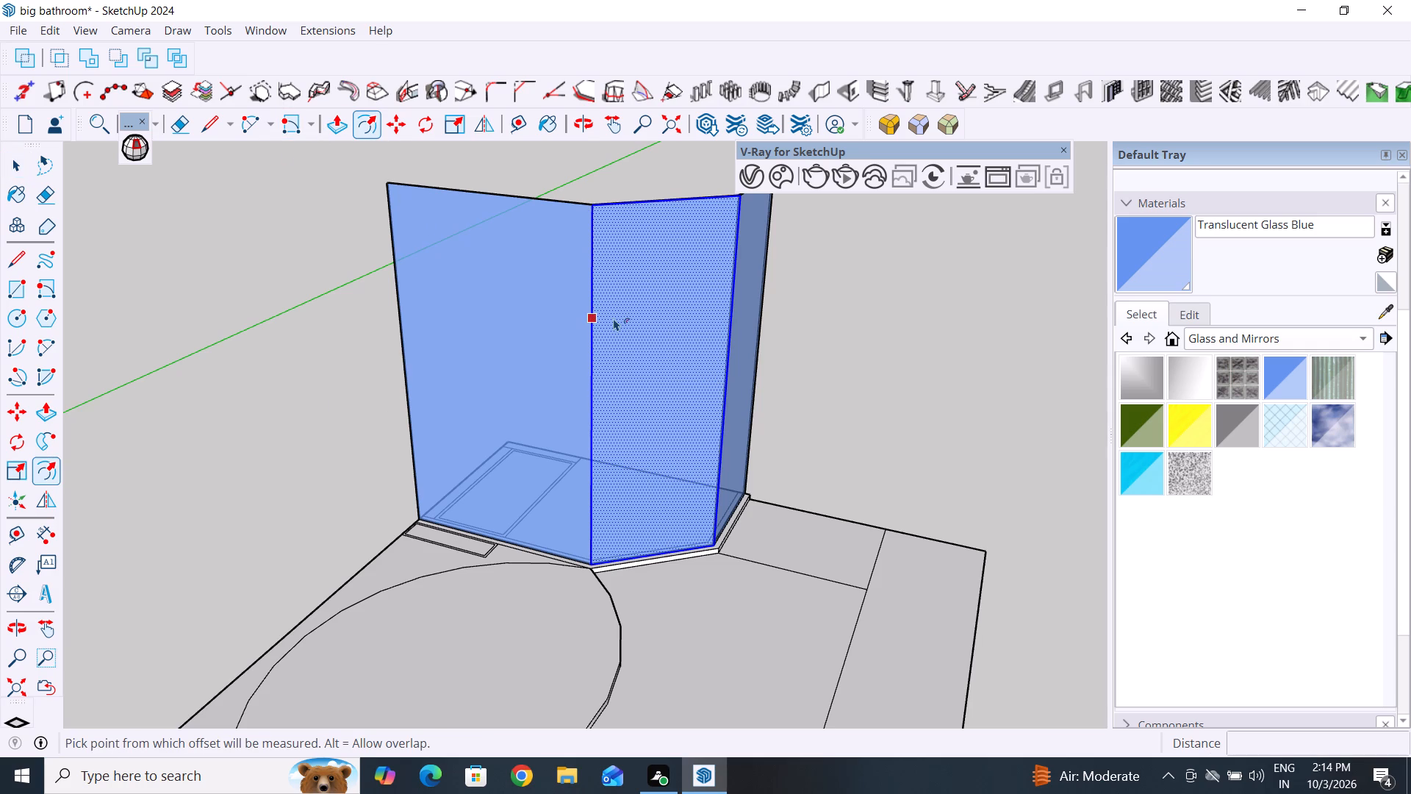
pyautogui.click(600, 318)
pyautogui.click(603, 315)
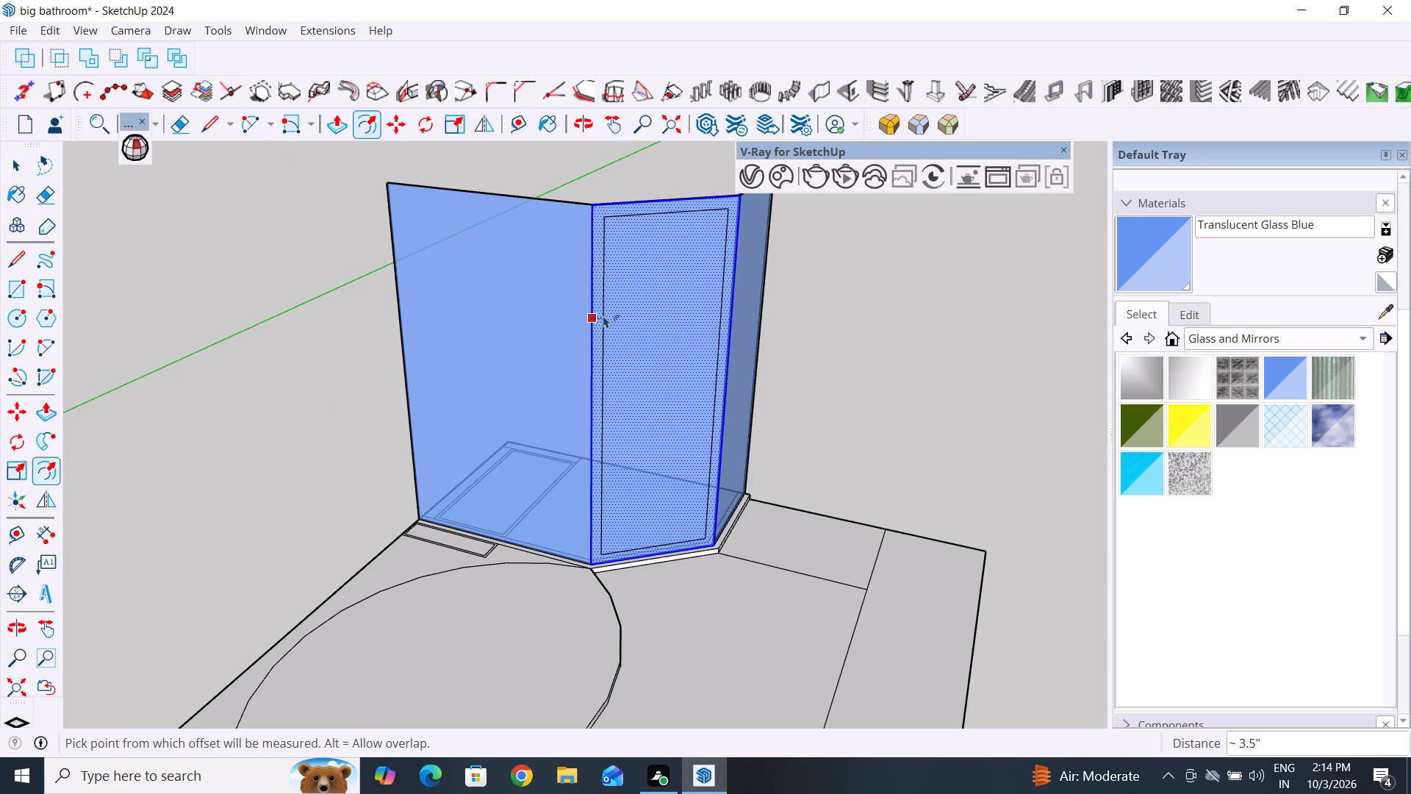
pyautogui.click(7, 168)
pyautogui.click(145, 277)
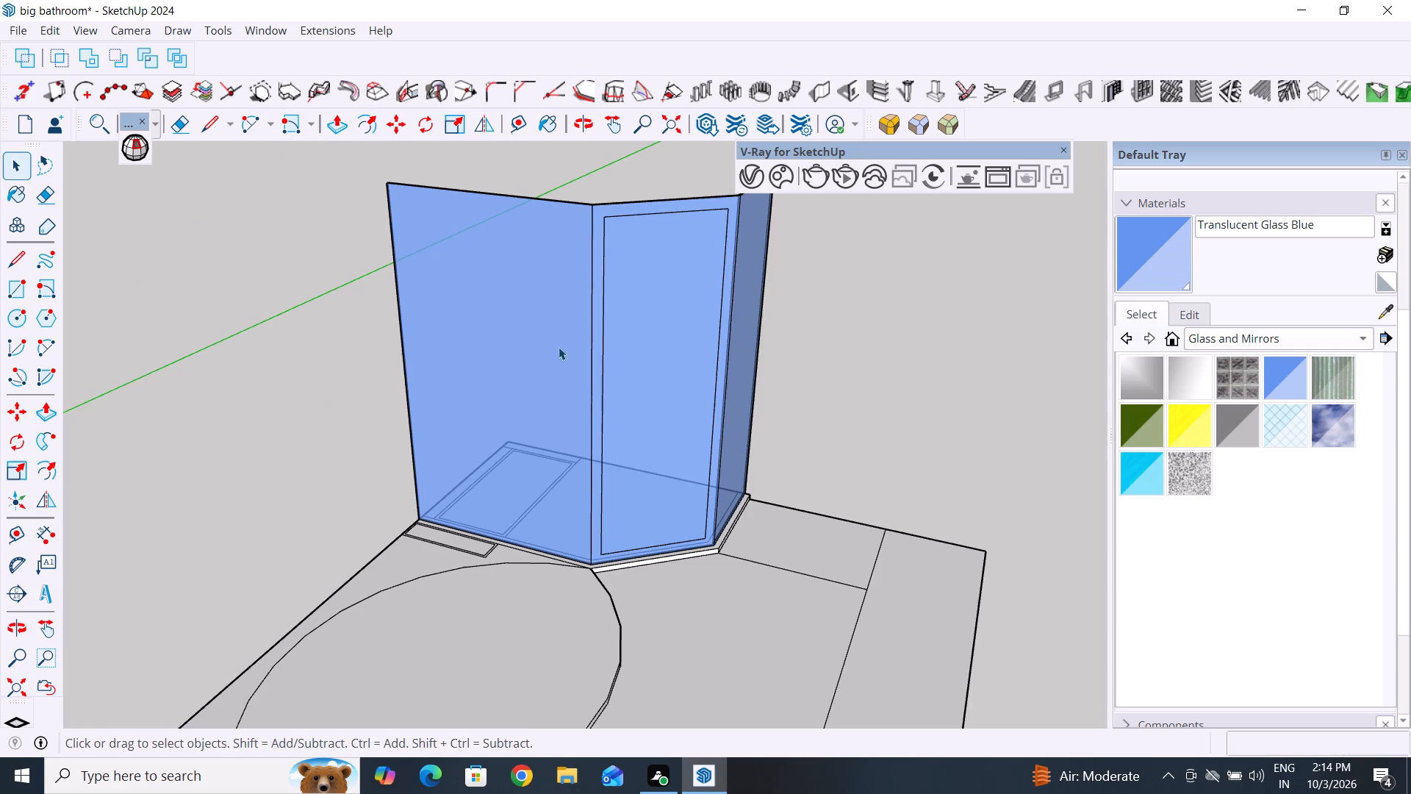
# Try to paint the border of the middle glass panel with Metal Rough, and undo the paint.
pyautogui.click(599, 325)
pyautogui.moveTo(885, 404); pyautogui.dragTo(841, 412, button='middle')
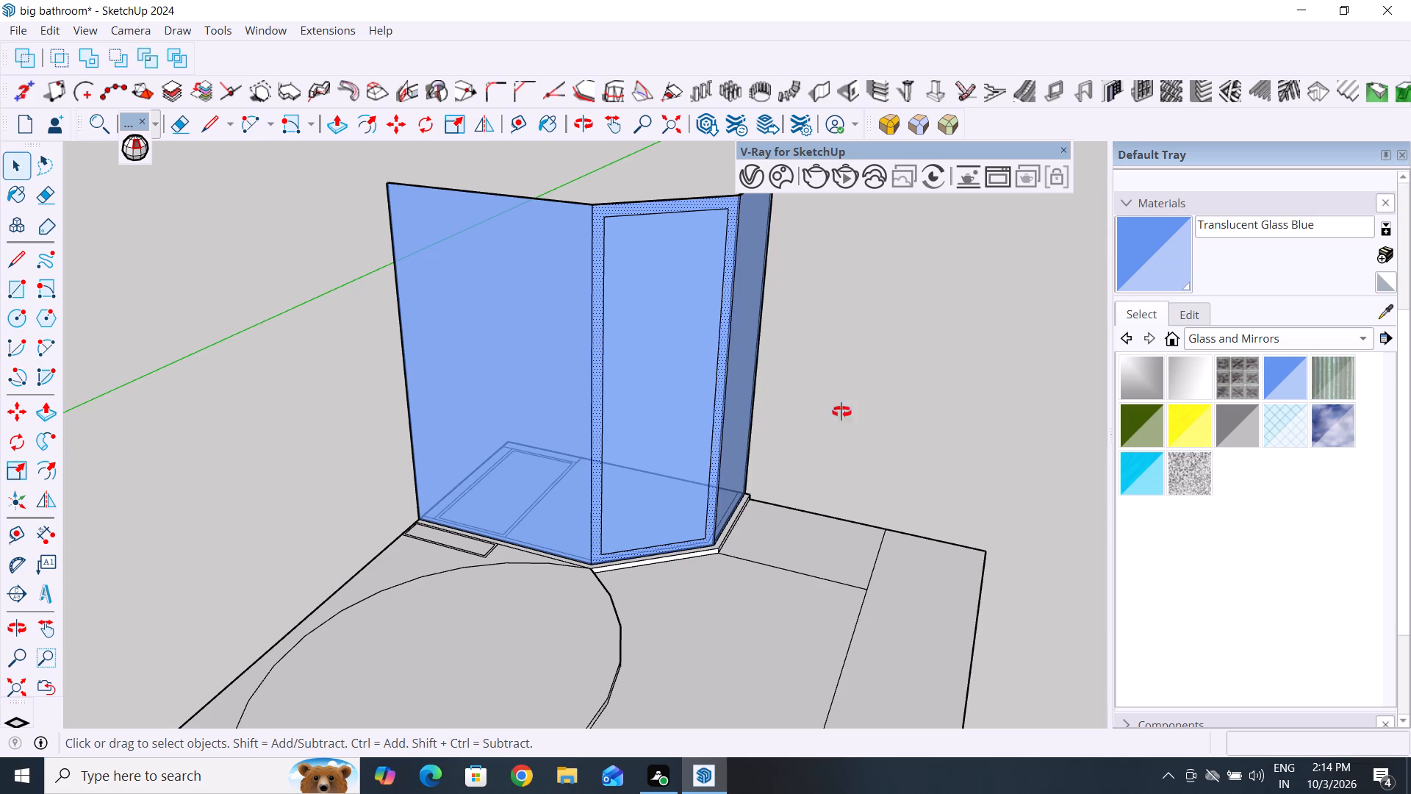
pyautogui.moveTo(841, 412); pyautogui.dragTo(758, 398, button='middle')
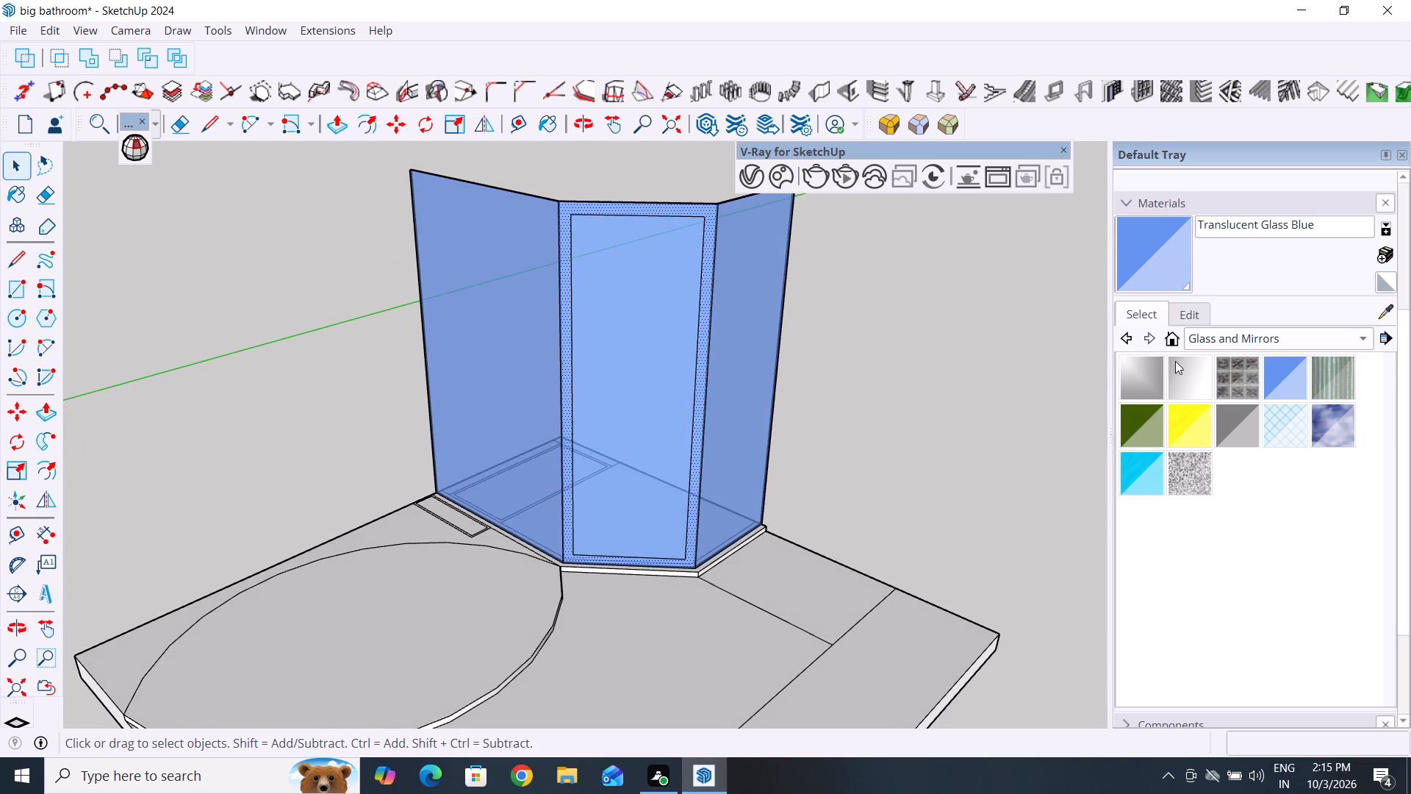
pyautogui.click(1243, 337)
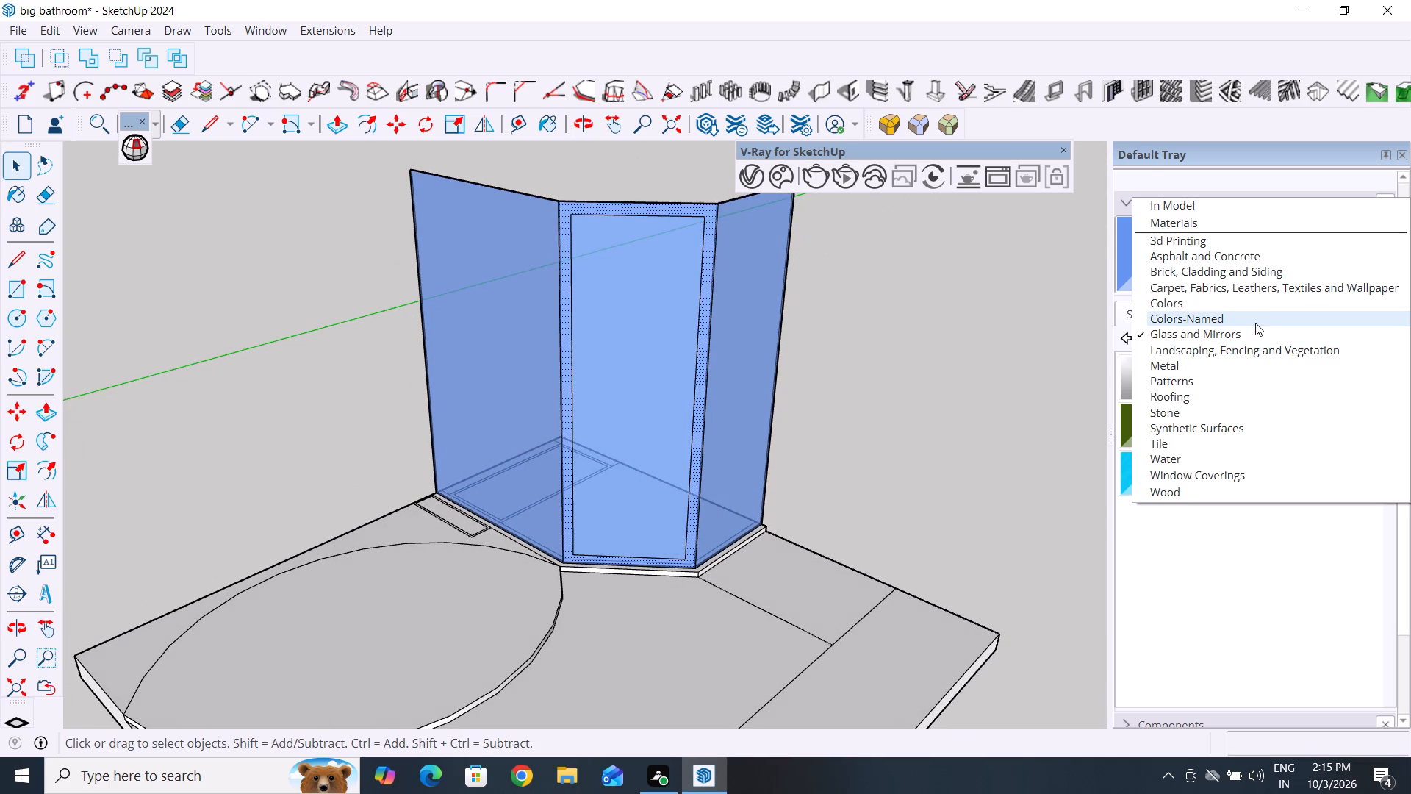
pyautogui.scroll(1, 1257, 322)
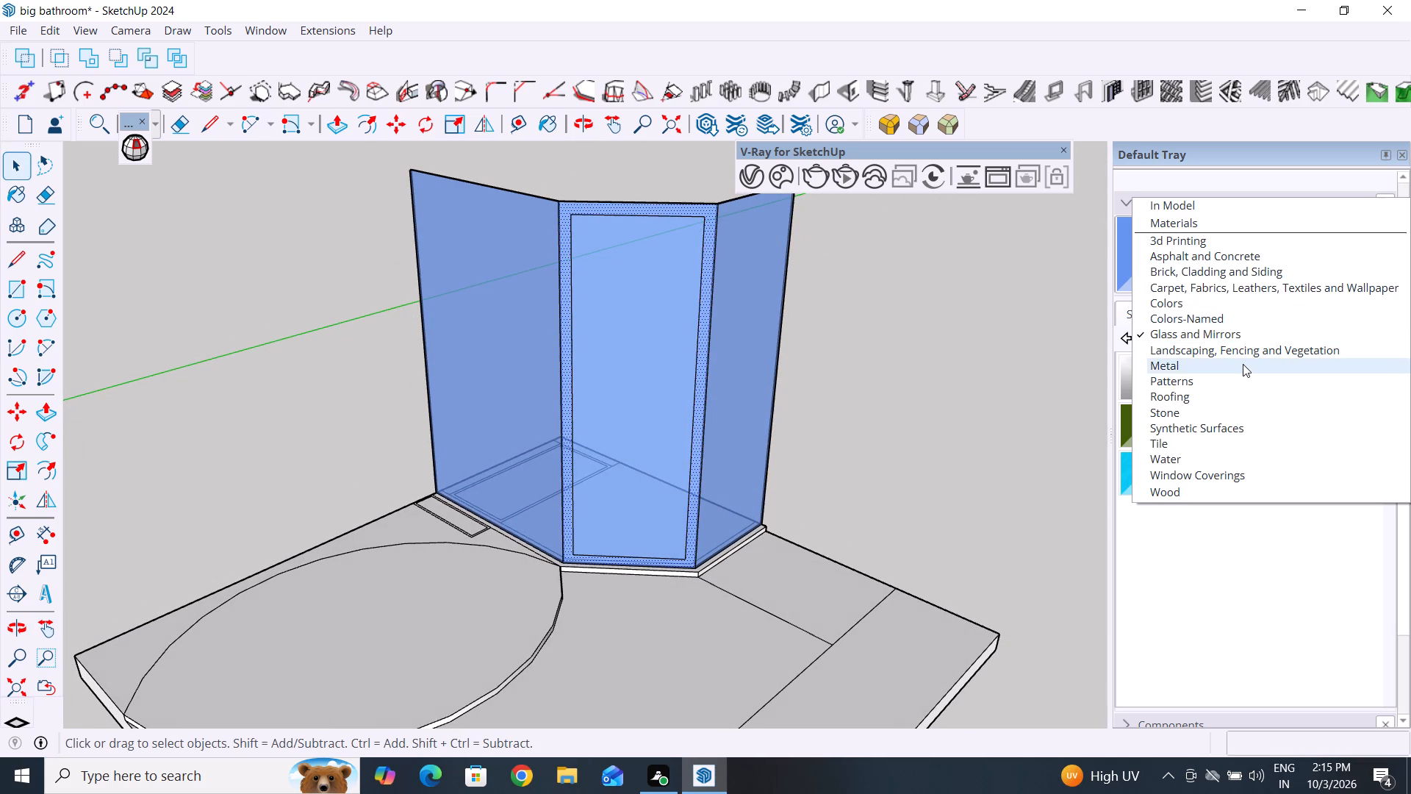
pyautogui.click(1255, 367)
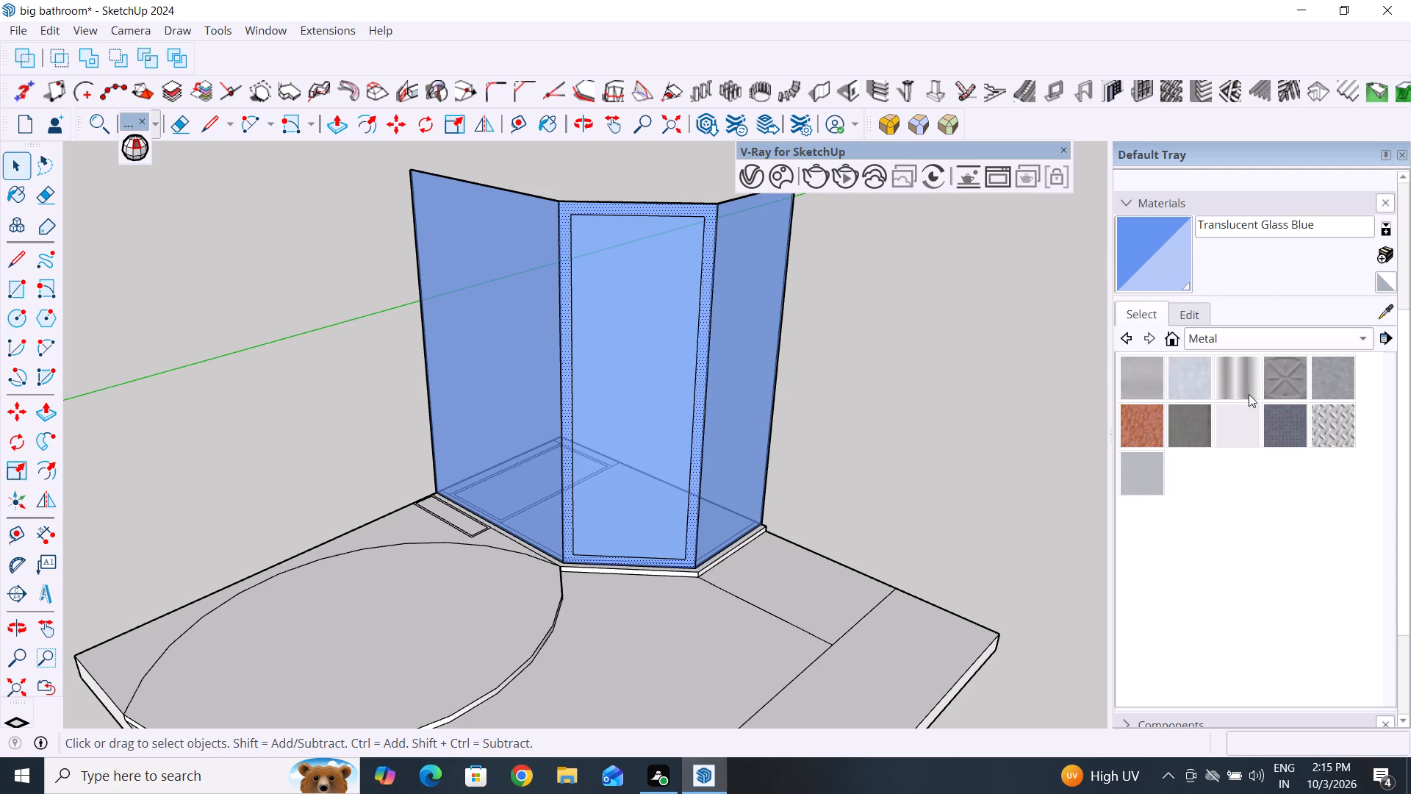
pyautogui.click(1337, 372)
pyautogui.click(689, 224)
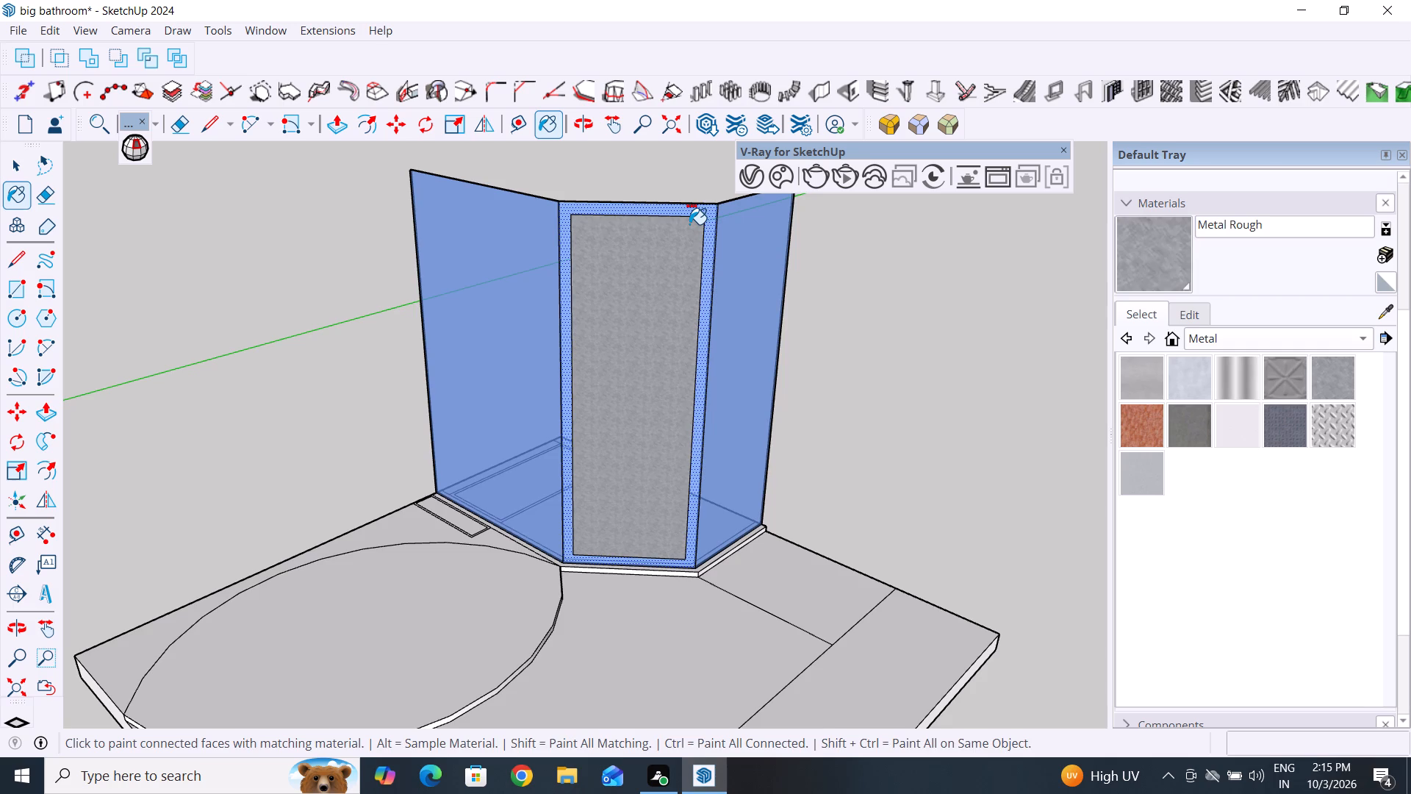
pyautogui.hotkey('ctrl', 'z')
# Paint the border around the middle glass panel with the Default material and clear the selection.
pyautogui.scroll(6, 689, 224)
pyautogui.click(676, 201)
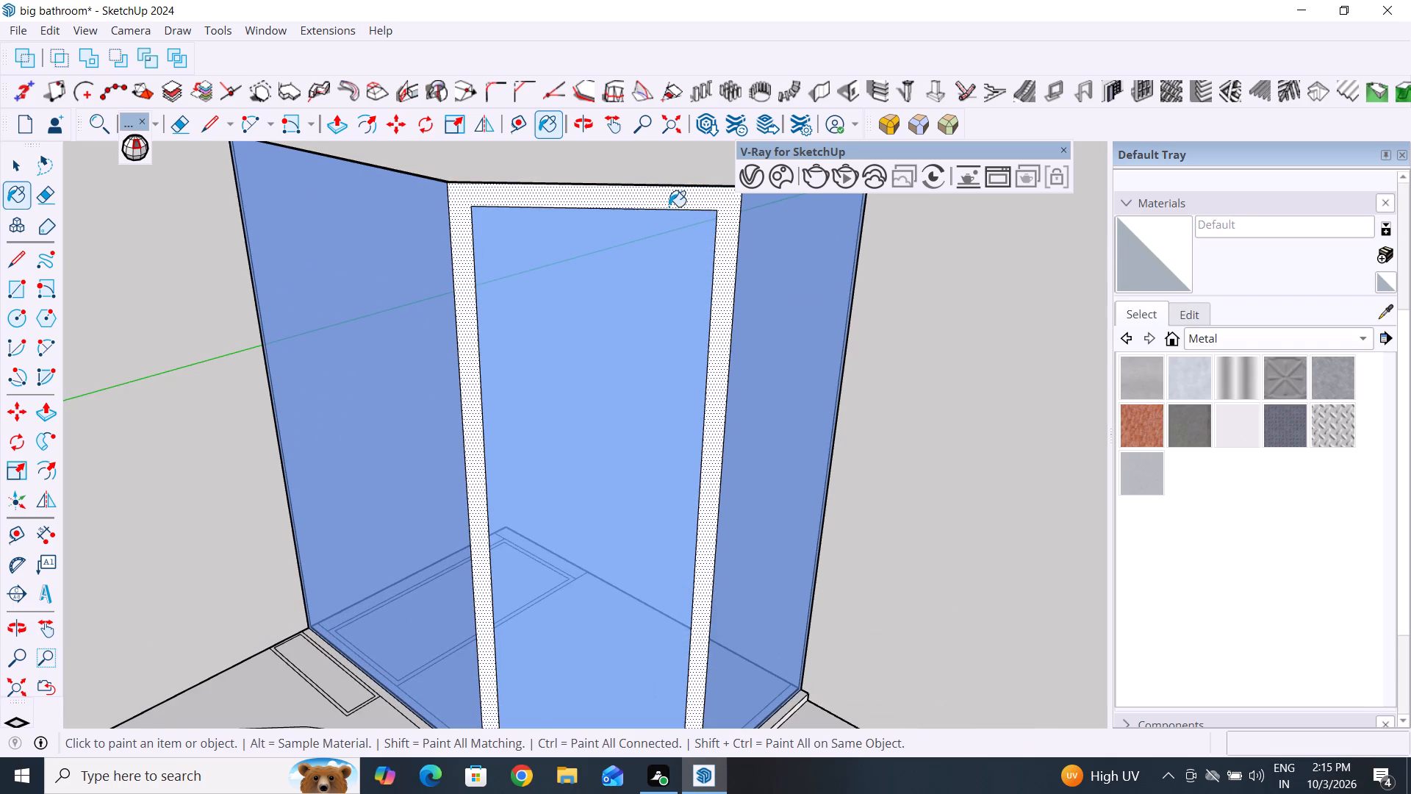
pyautogui.click(25, 171)
pyautogui.click(104, 285)
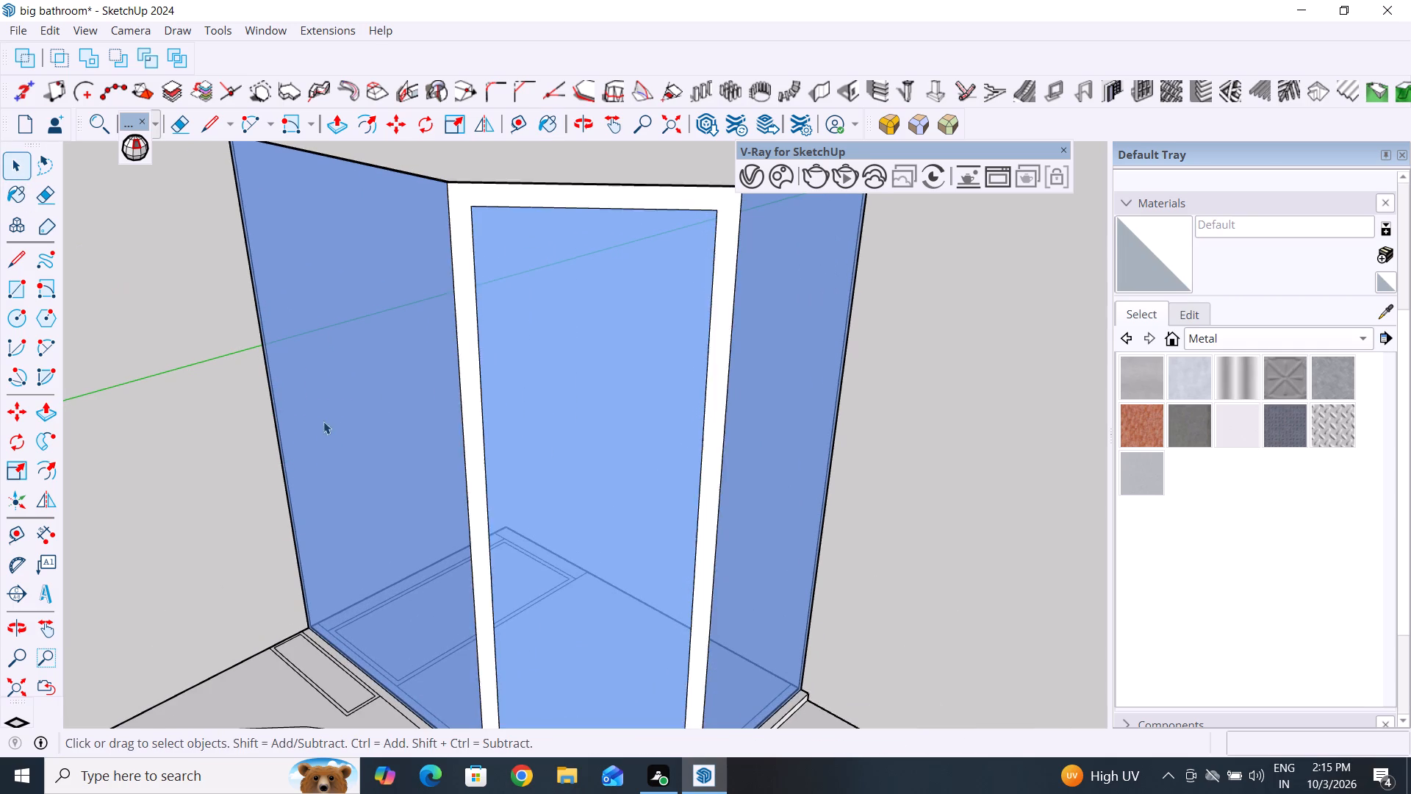
pyautogui.scroll(-6, 326, 427)
pyautogui.moveTo(365, 467); pyautogui.dragTo(576, 411, button='middle')
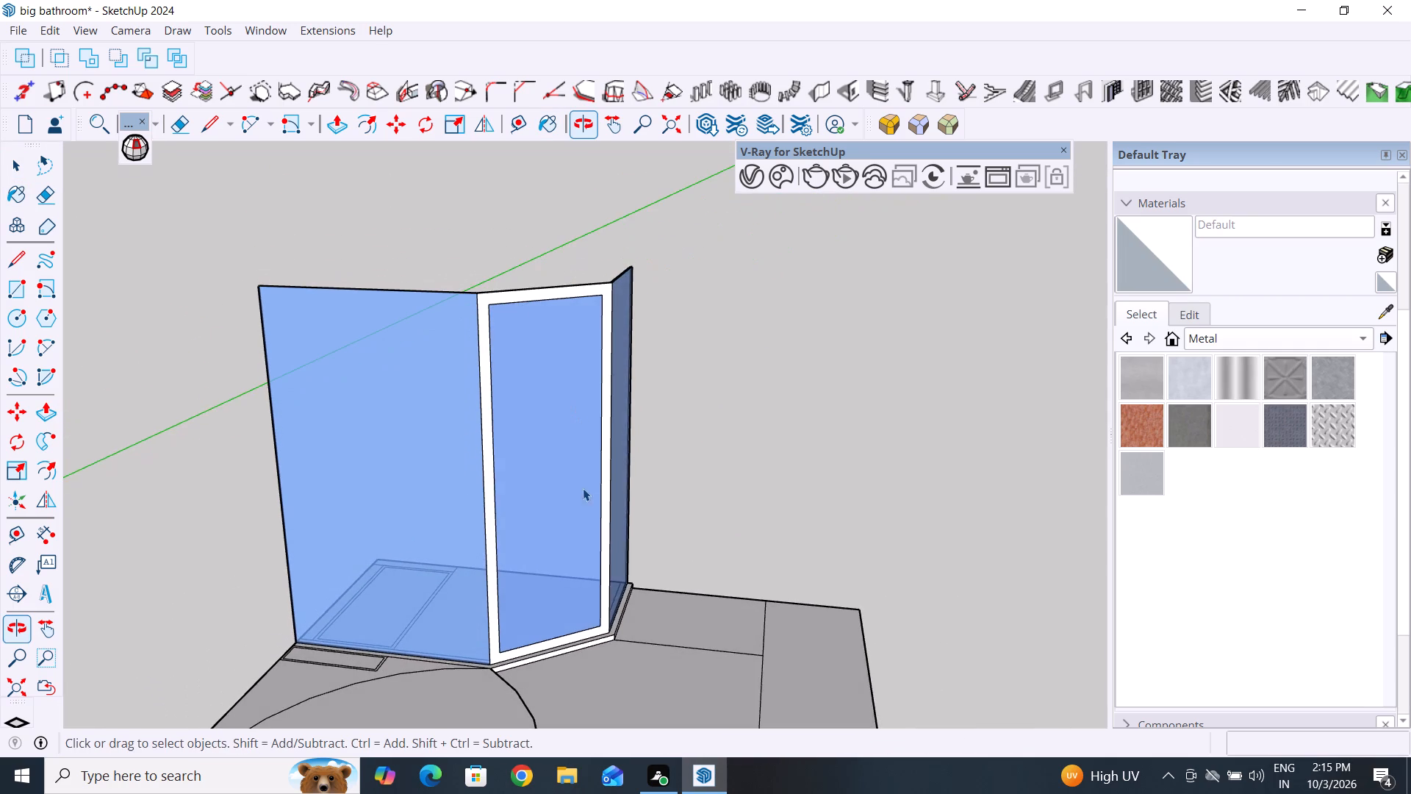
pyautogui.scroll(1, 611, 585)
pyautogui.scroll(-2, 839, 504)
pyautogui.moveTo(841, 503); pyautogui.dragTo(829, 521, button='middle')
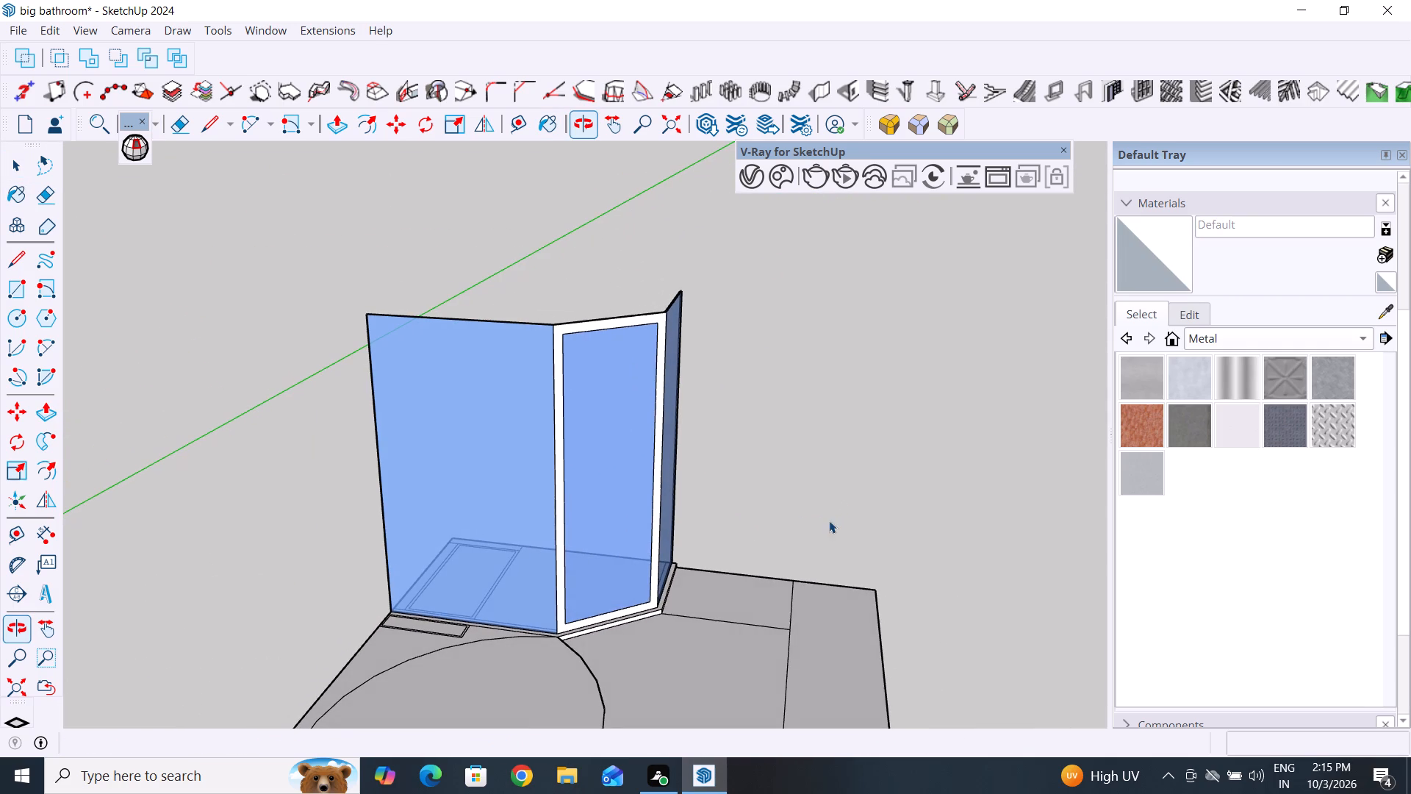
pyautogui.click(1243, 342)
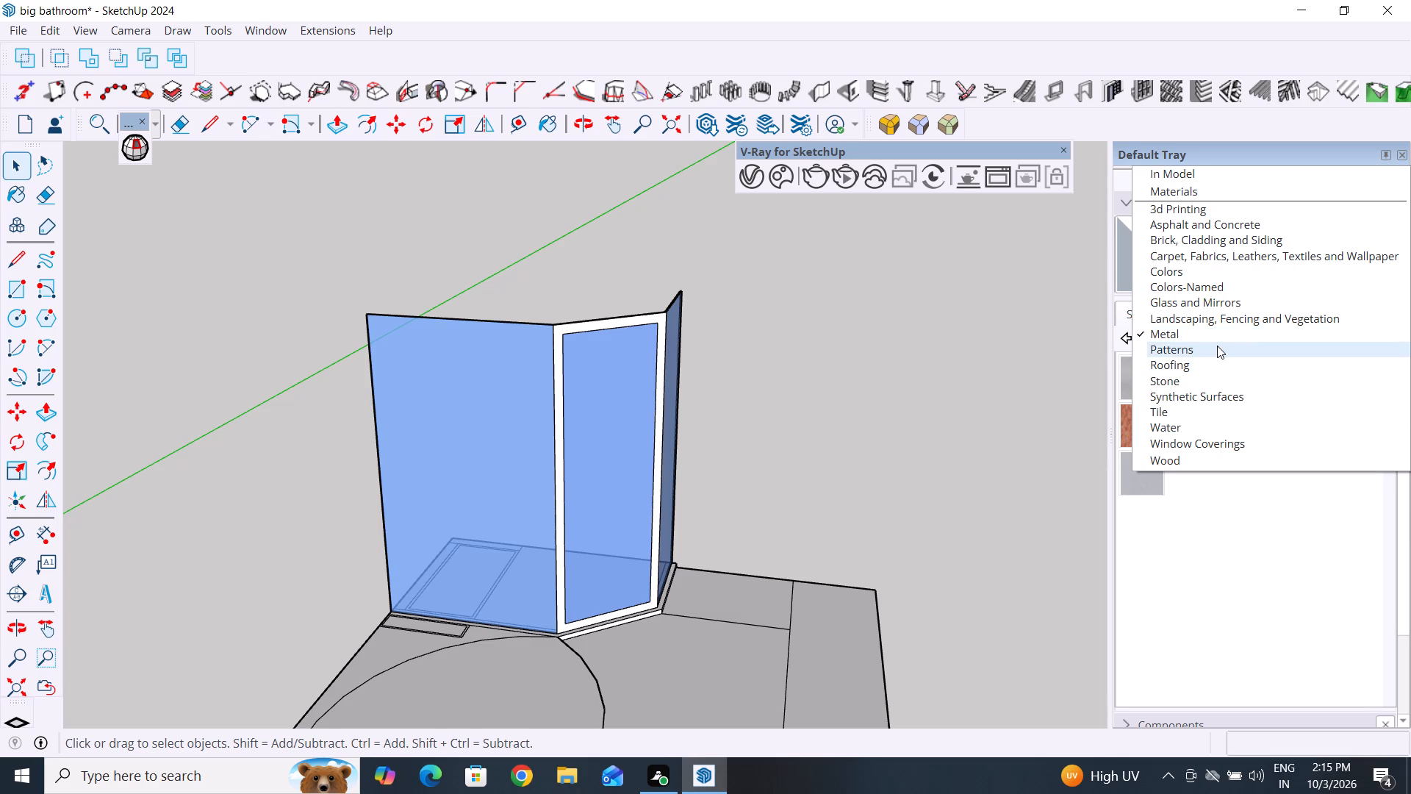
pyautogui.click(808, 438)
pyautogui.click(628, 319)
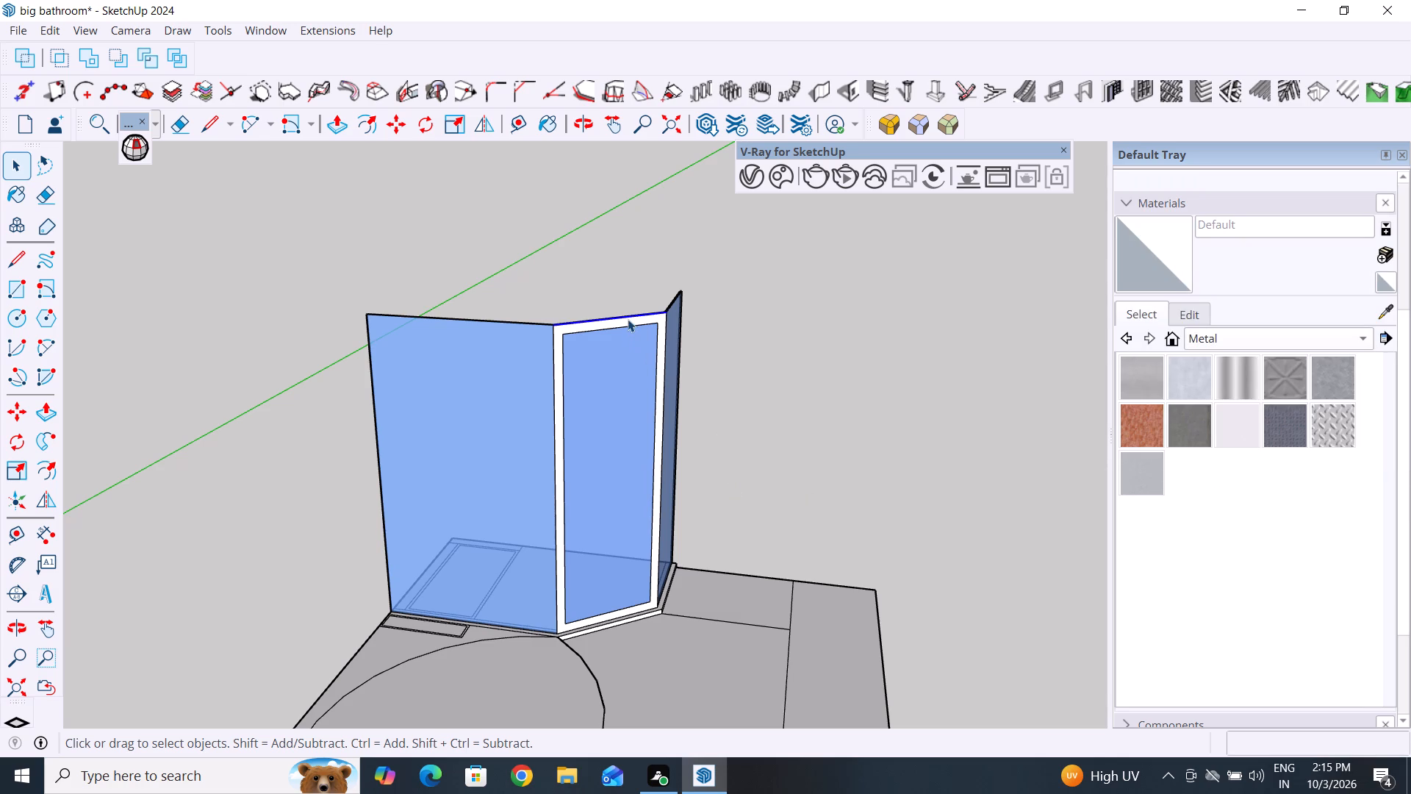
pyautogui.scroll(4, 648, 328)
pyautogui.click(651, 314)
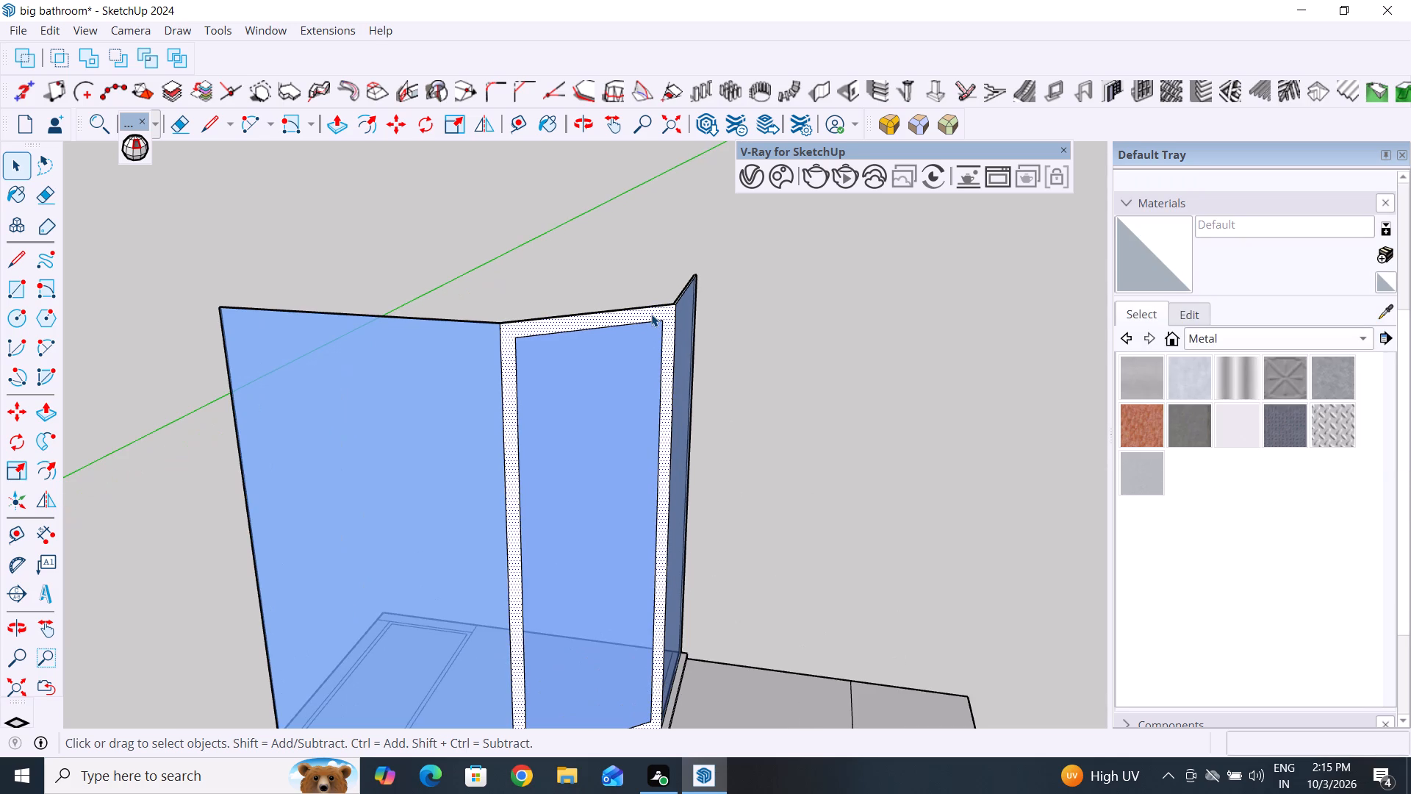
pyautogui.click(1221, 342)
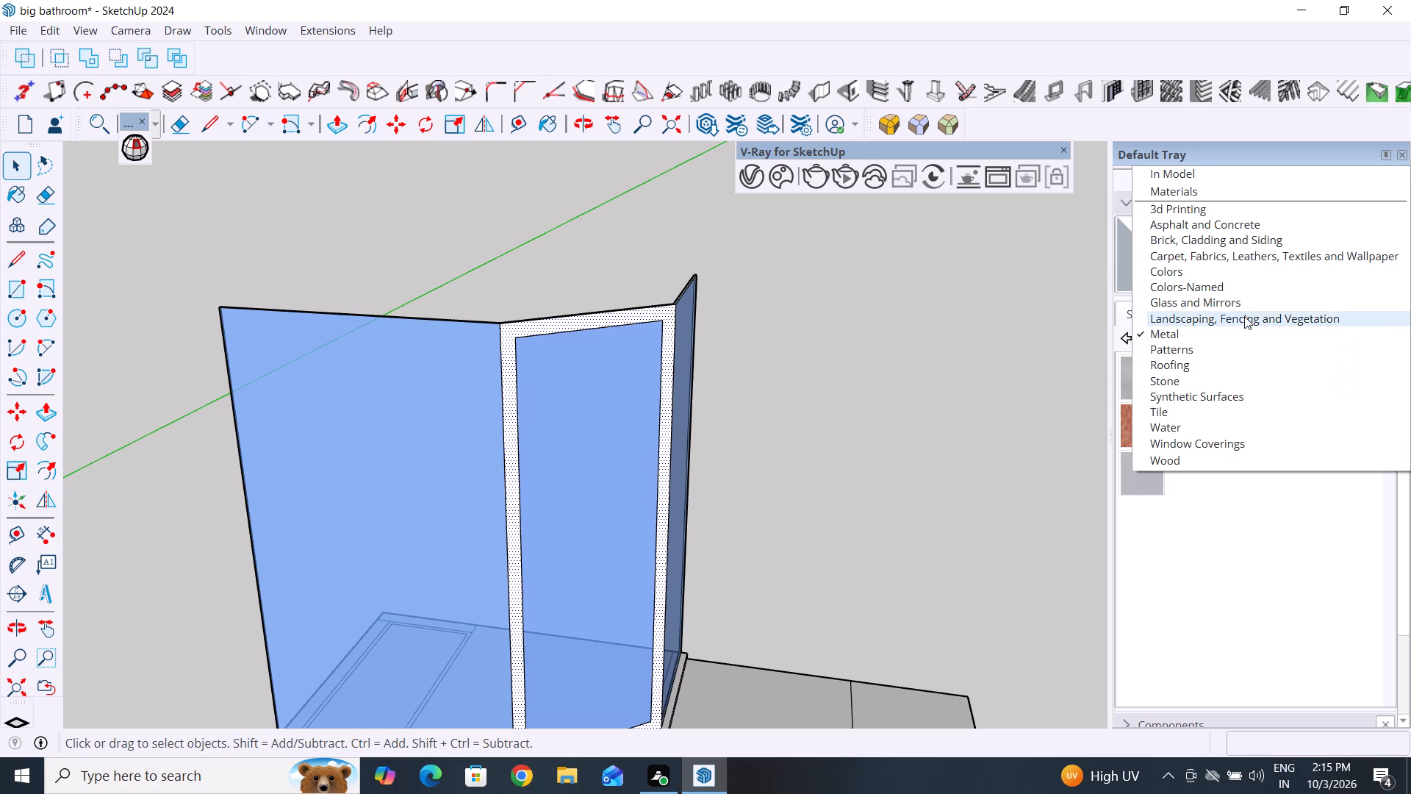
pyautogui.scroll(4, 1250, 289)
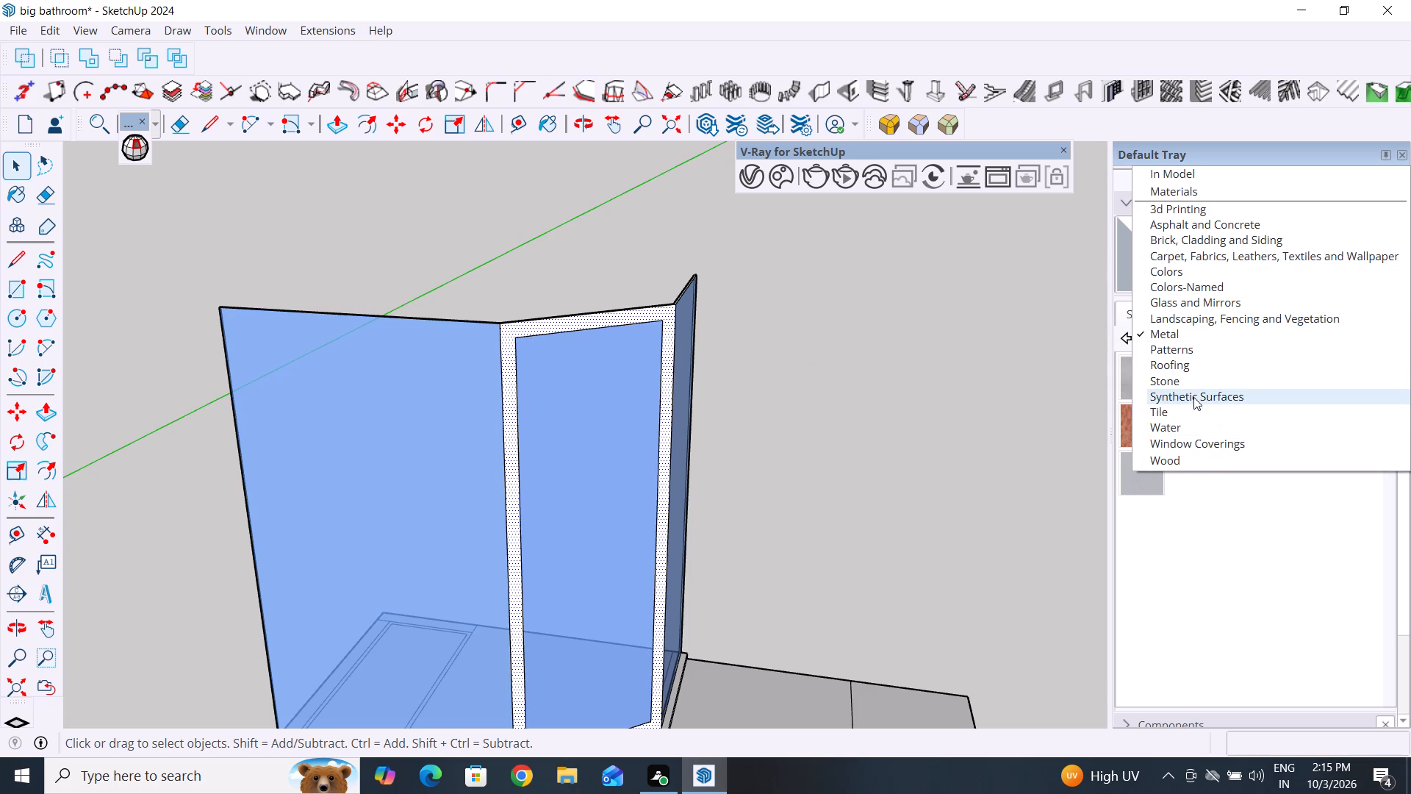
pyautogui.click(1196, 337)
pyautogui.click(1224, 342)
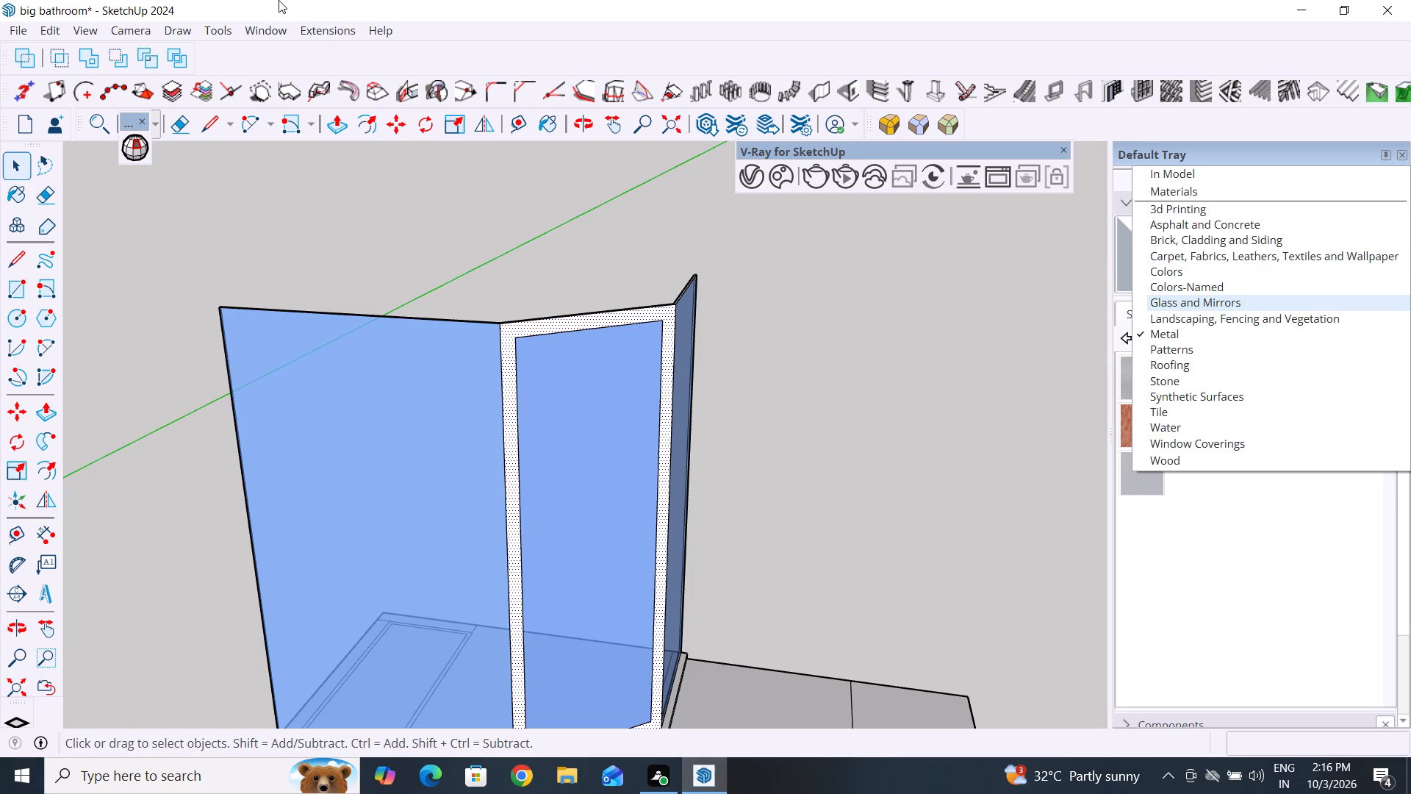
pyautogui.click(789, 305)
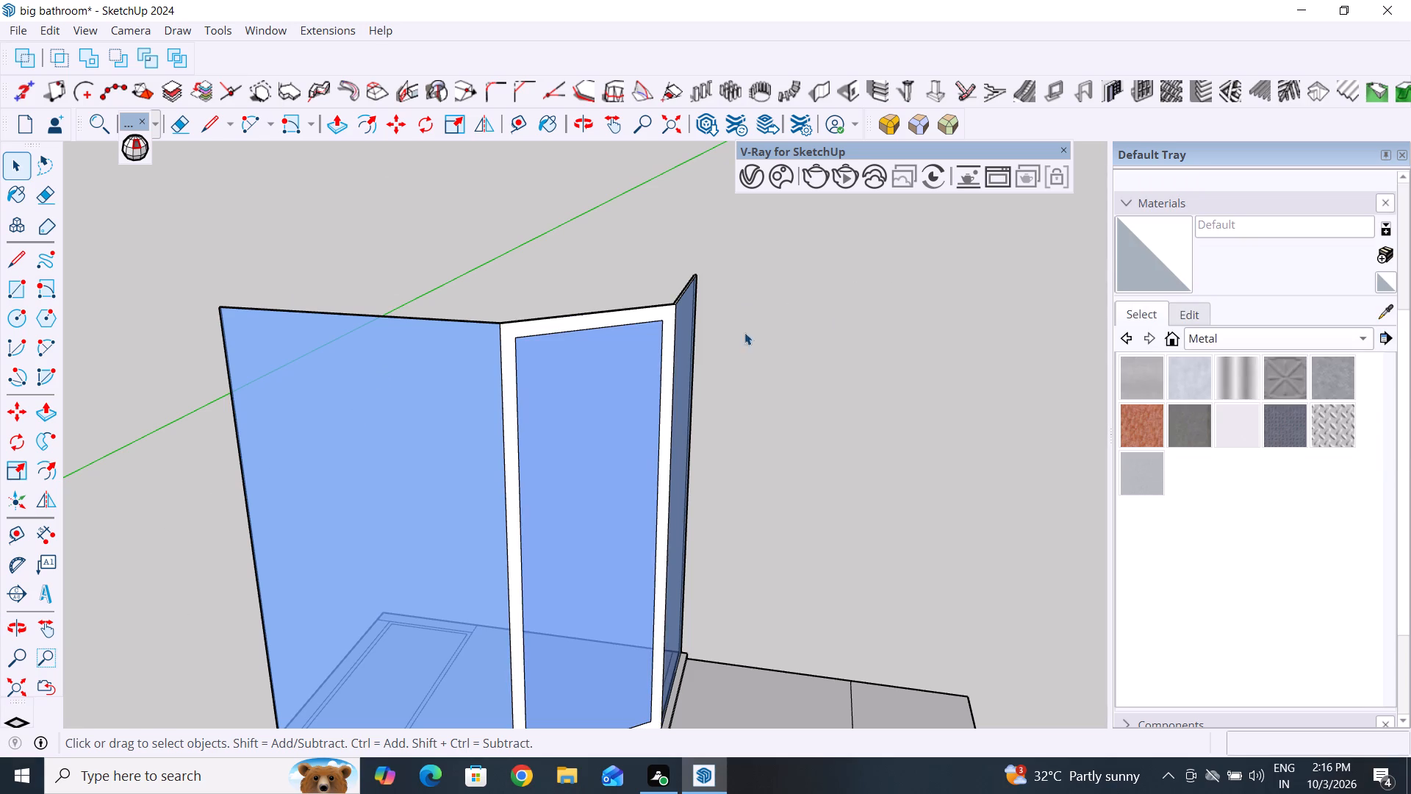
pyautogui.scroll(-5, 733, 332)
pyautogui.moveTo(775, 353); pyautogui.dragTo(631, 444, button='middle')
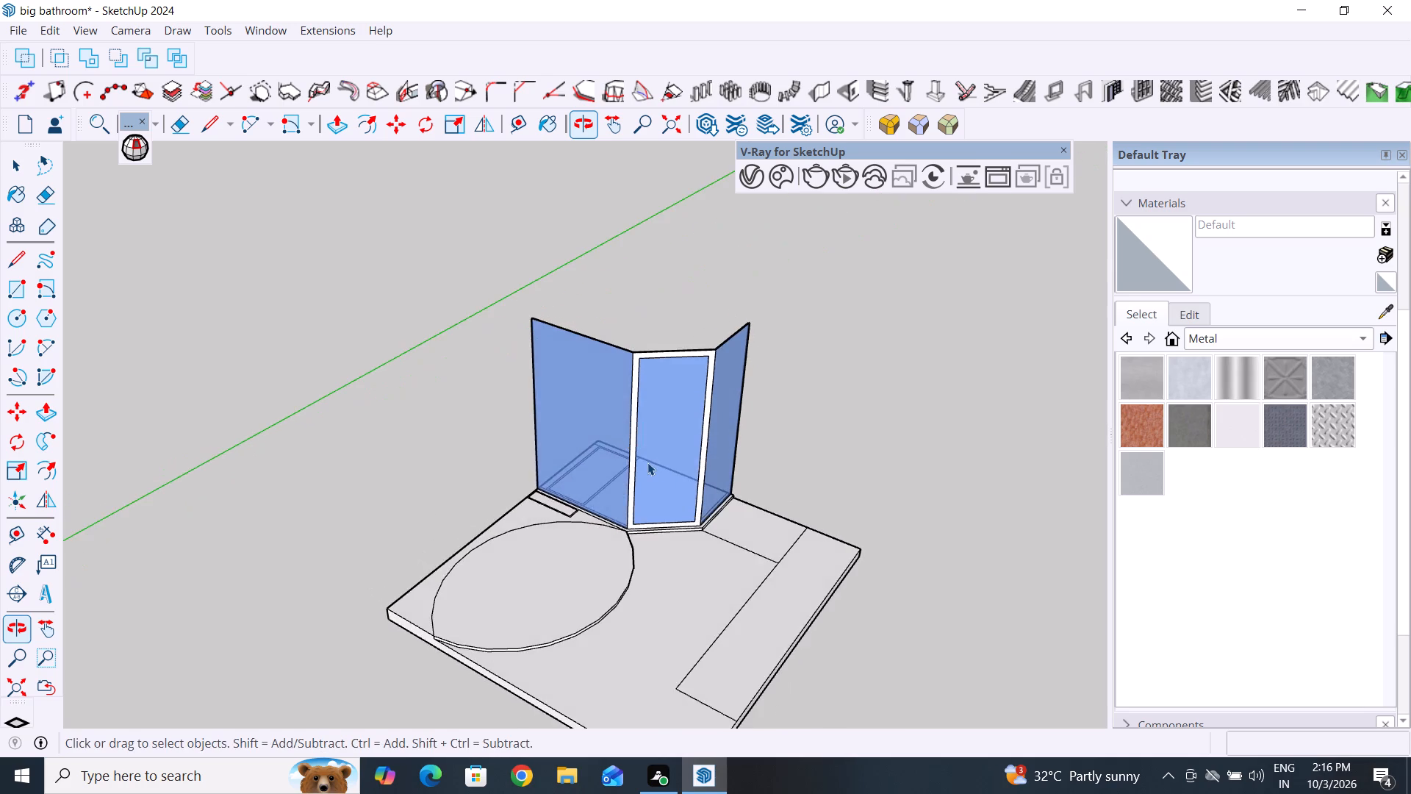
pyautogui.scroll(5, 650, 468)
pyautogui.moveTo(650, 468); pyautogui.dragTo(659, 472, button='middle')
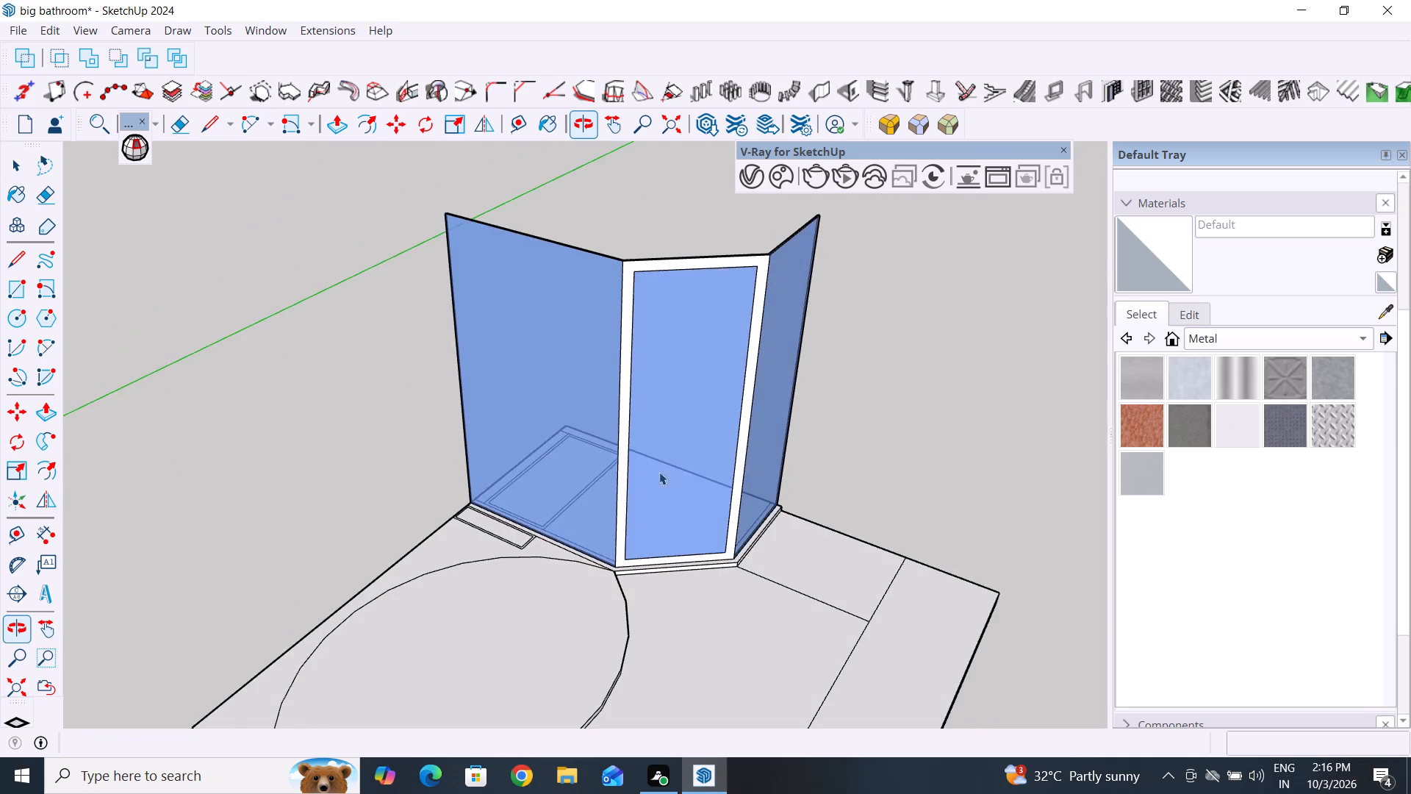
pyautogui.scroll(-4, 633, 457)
# Search the 3D Warehouse for "bathtube".
pyautogui.click(250, 29)
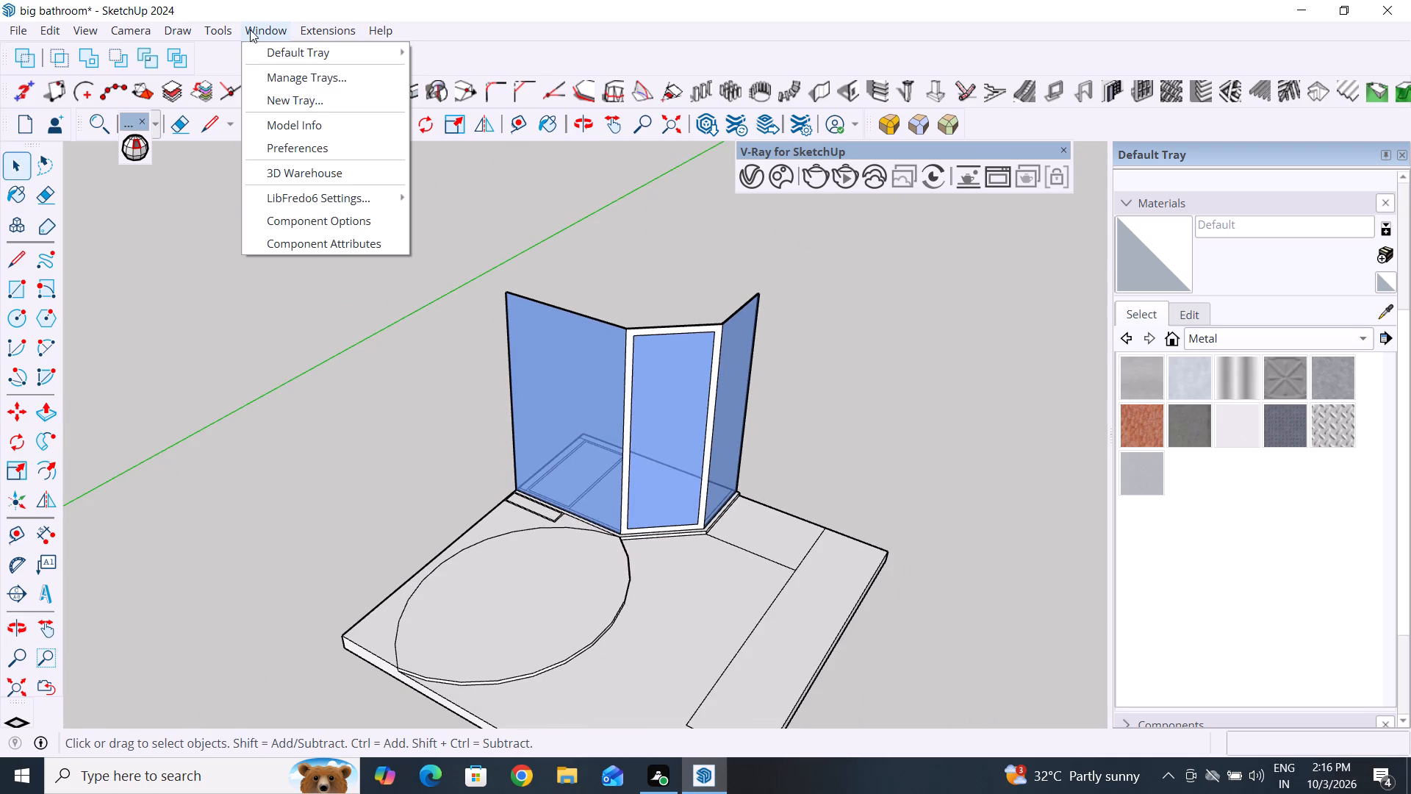
pyautogui.click(328, 168)
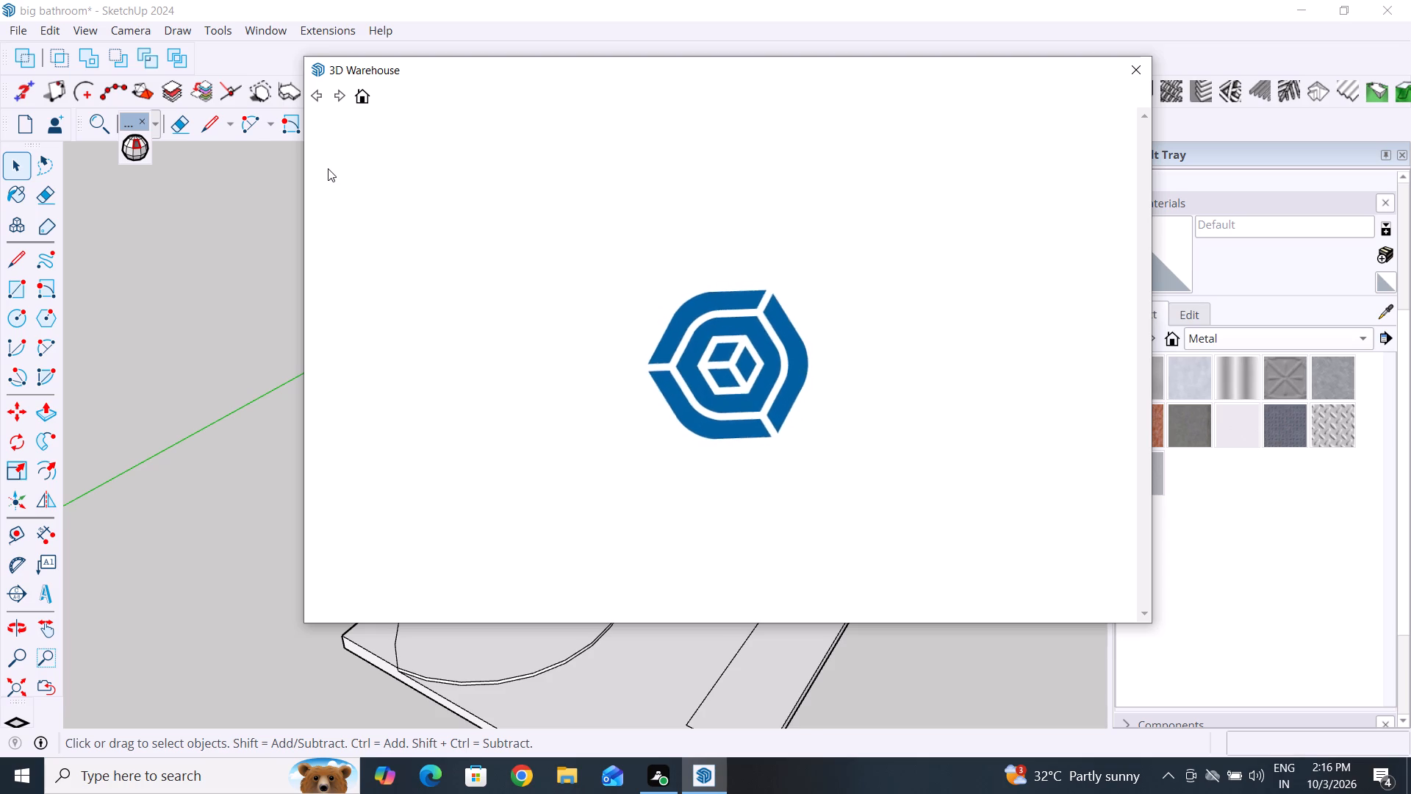
pyautogui.click(699, 137)
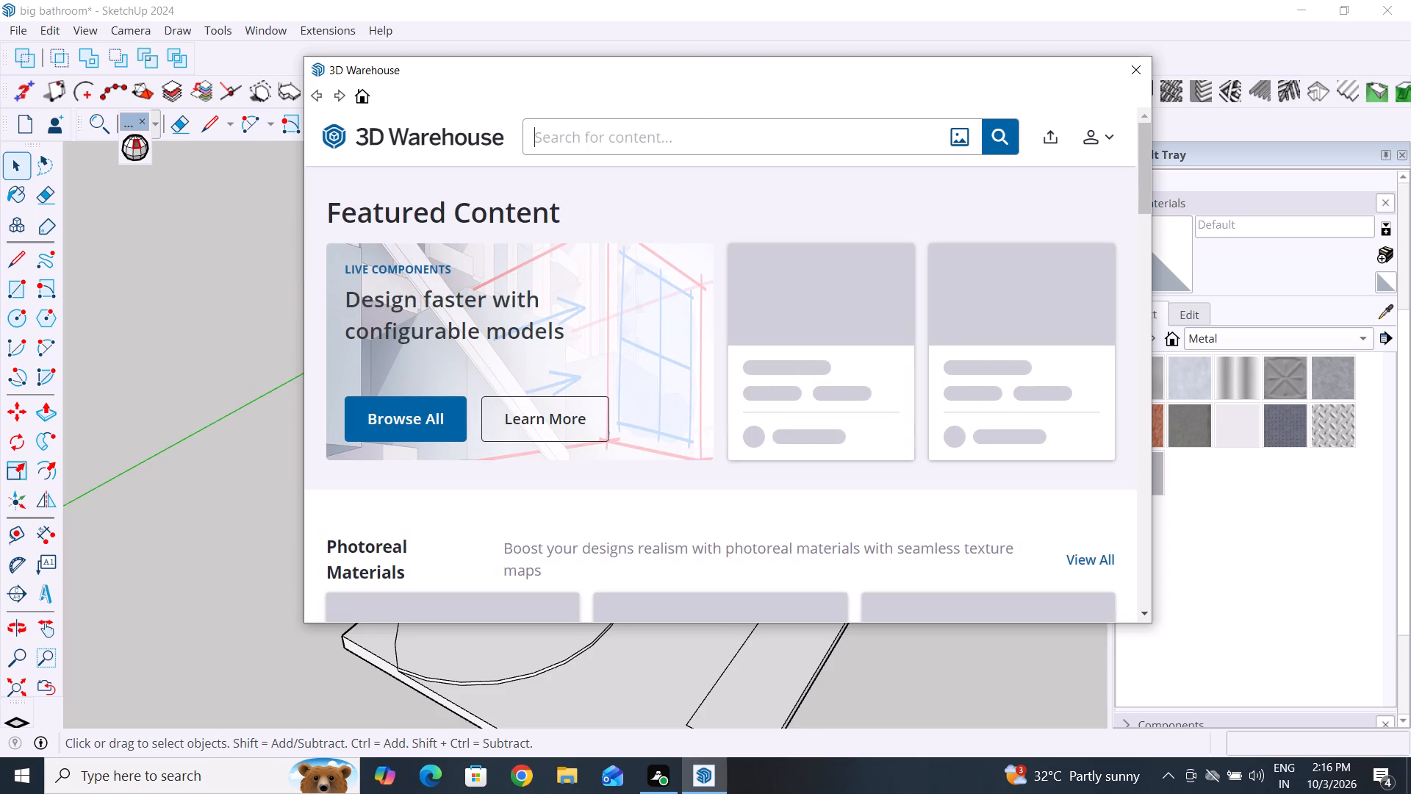
pyautogui.write('bath')
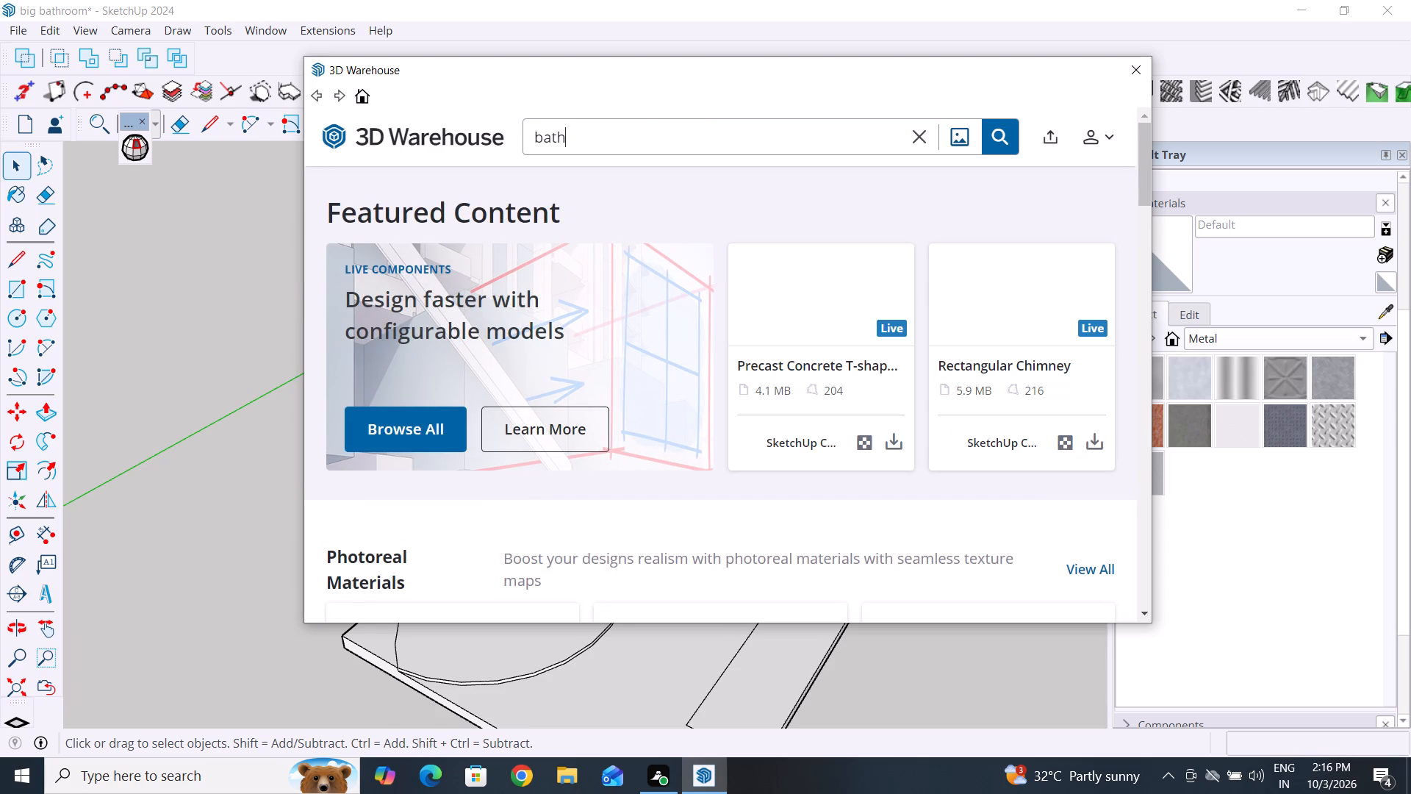
pyautogui.write('tube')
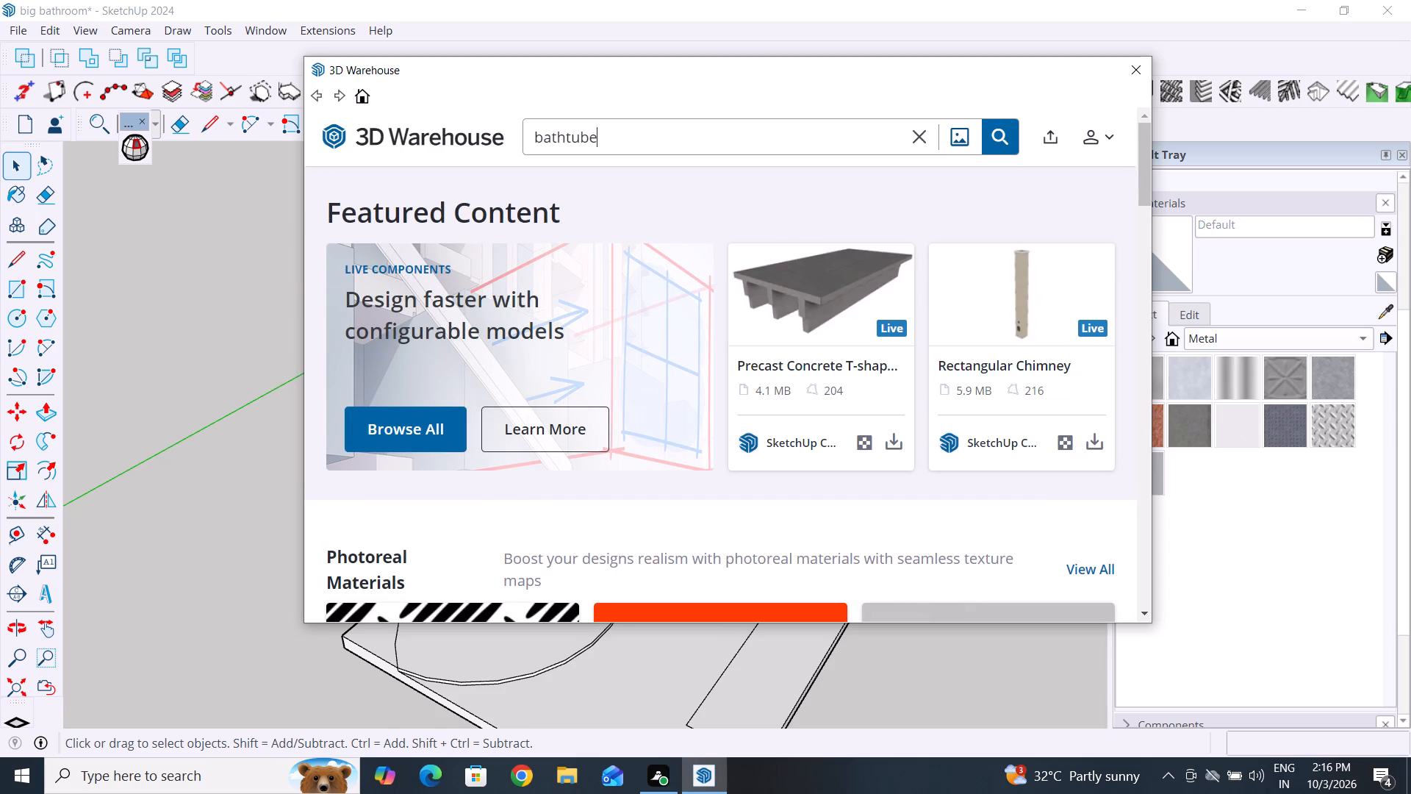
pyautogui.press('Return')
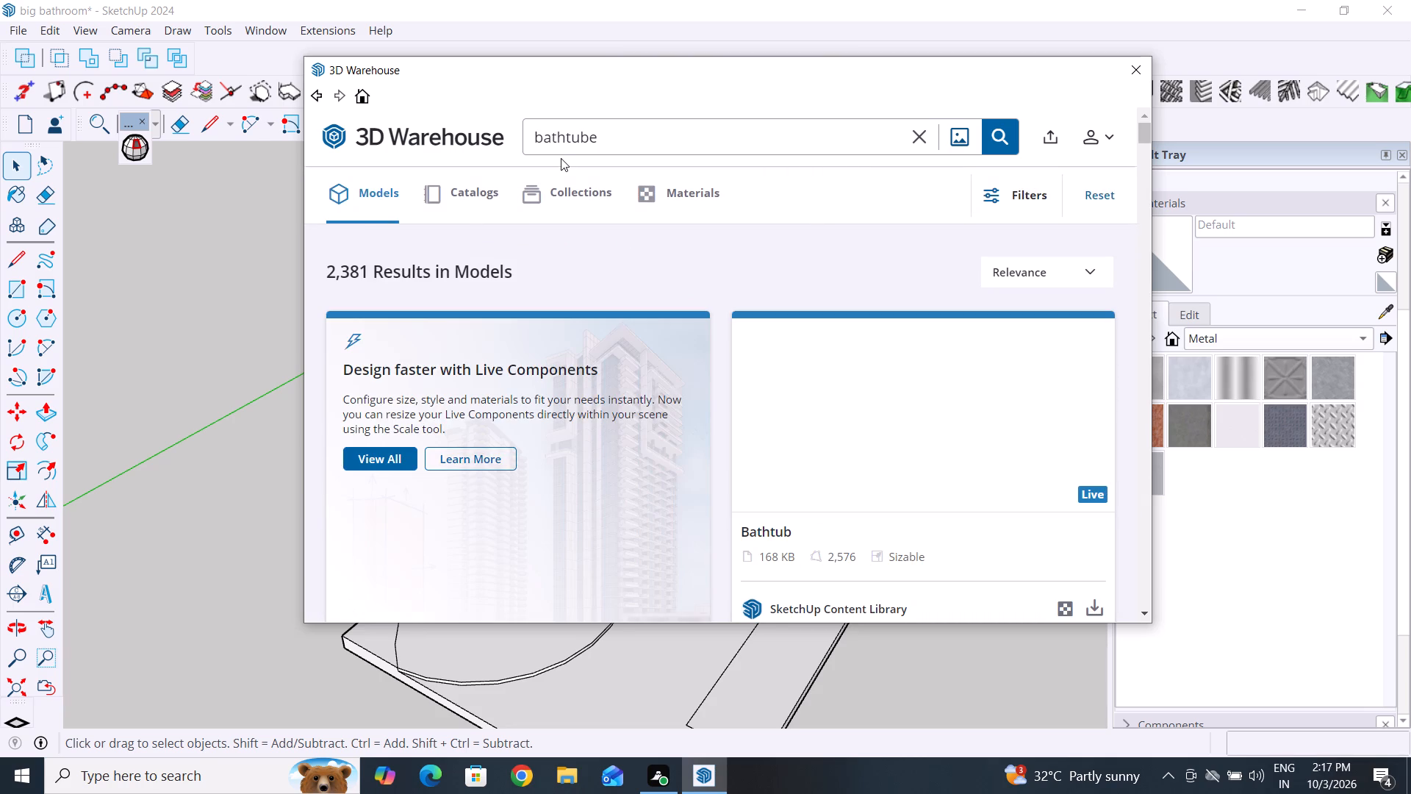
# Browse the bathtub models in the 3D Warehouse results, comparing their shapes and styles for one that suits the bathroom.
pyautogui.scroll(-2, 647, 410)
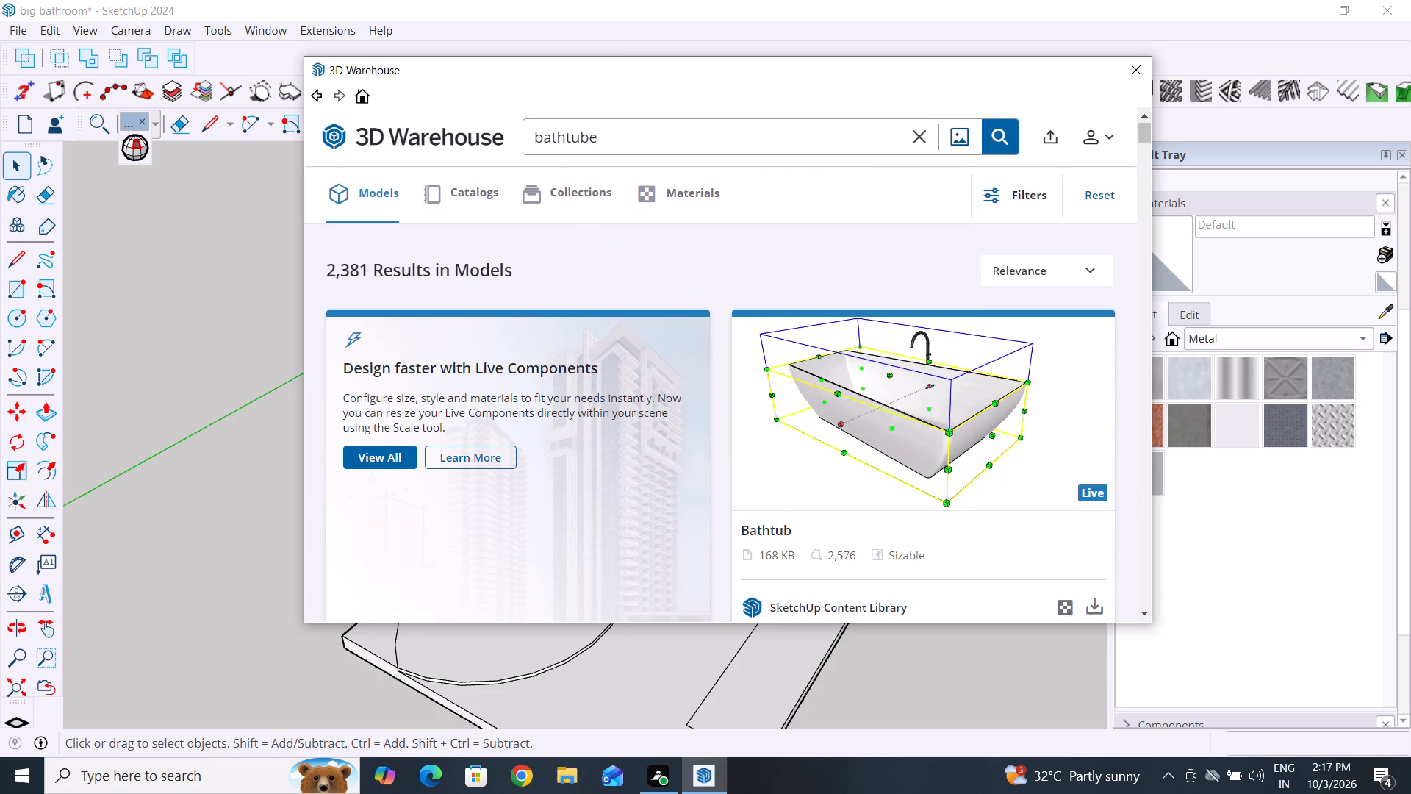
pyautogui.scroll(-7, 647, 410)
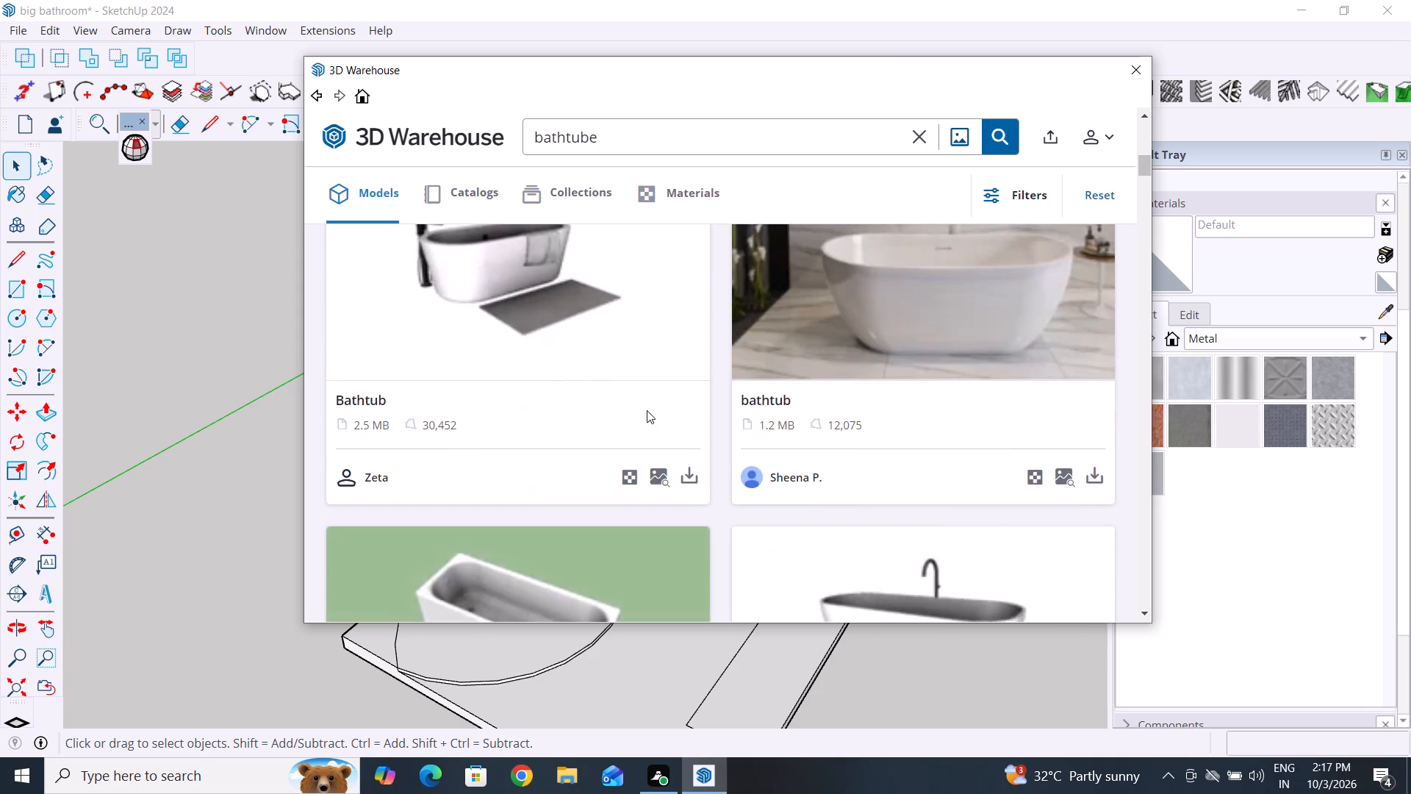
pyautogui.scroll(2, 647, 410)
pyautogui.scroll(-7, 647, 410)
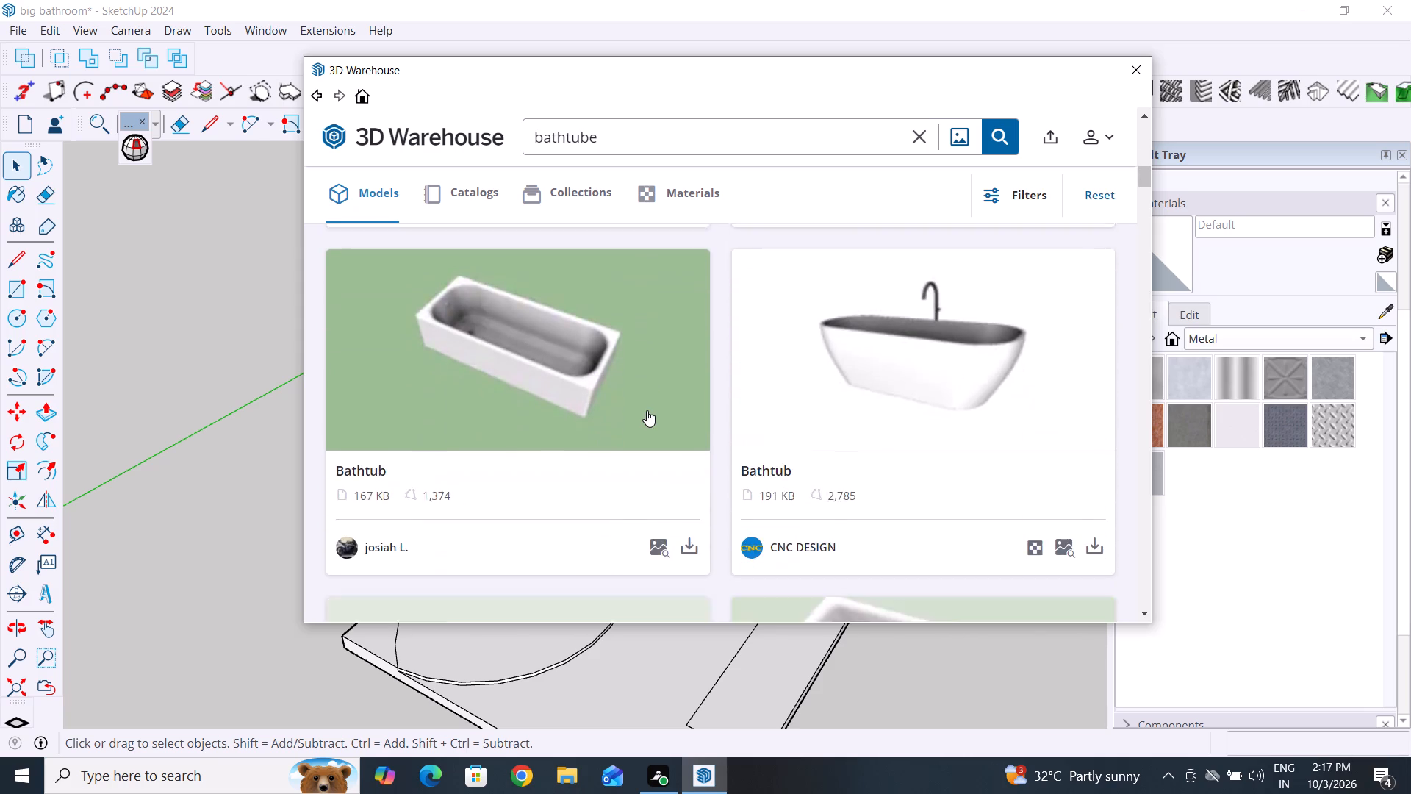
pyautogui.scroll(-8, 647, 410)
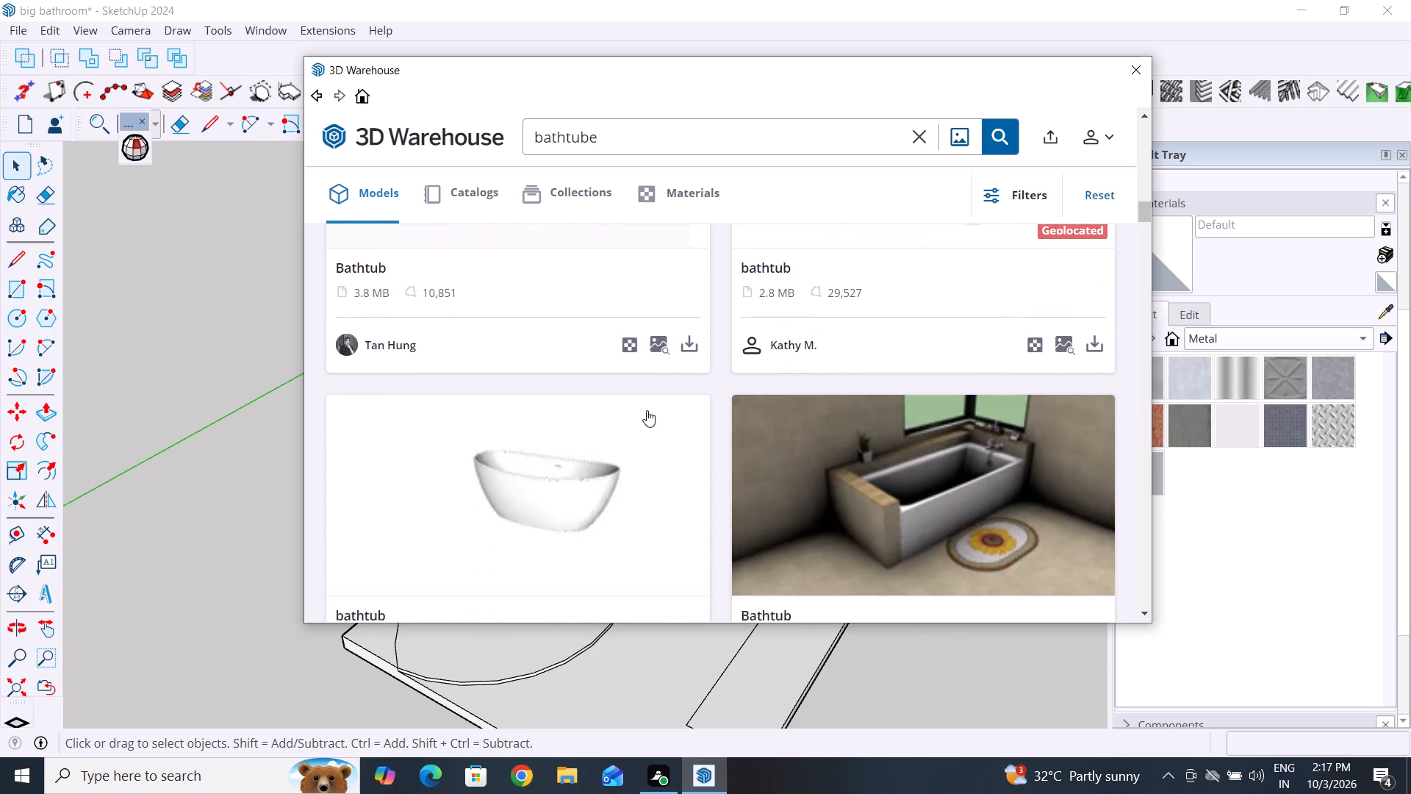
pyautogui.scroll(-8, 647, 410)
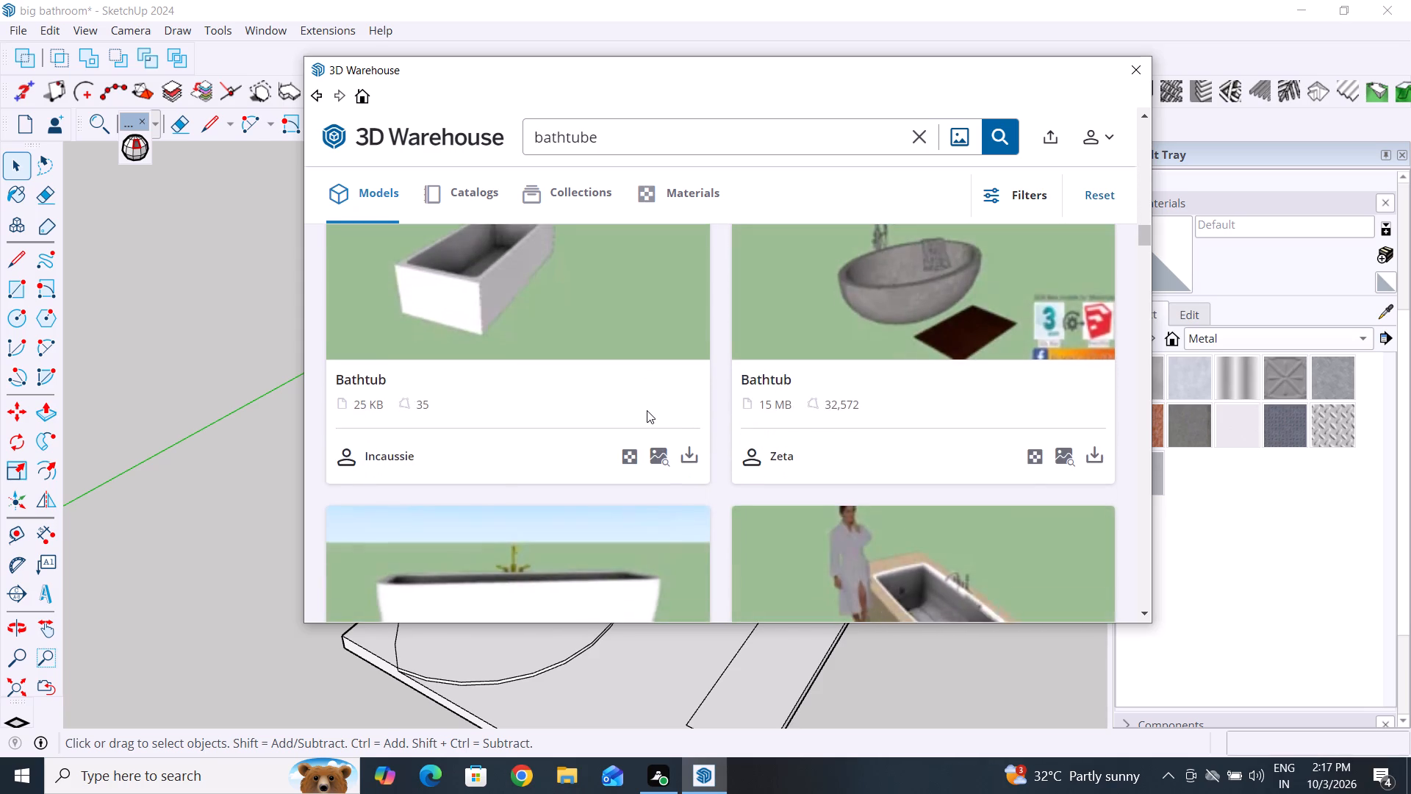
pyautogui.scroll(-7, 647, 410)
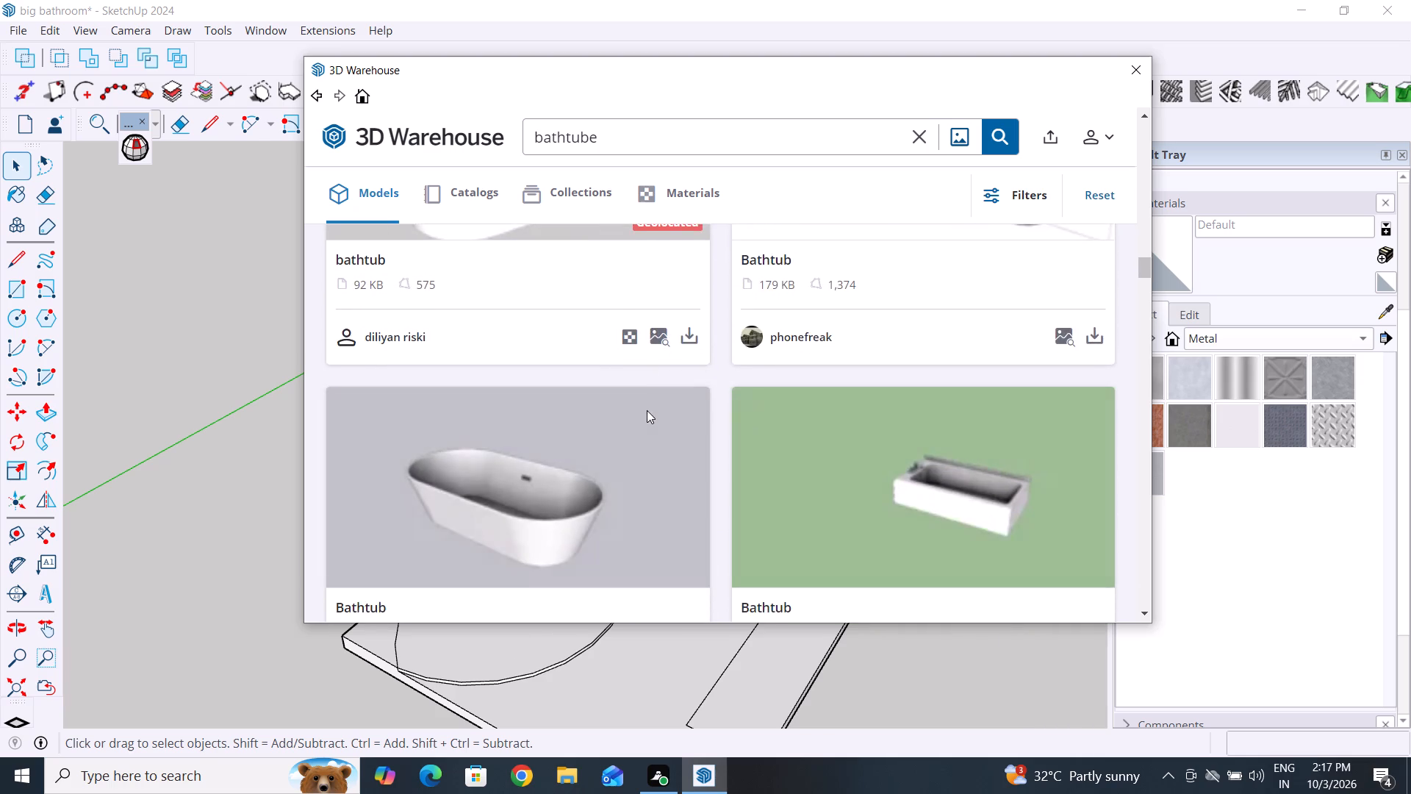
pyautogui.scroll(-7, 647, 410)
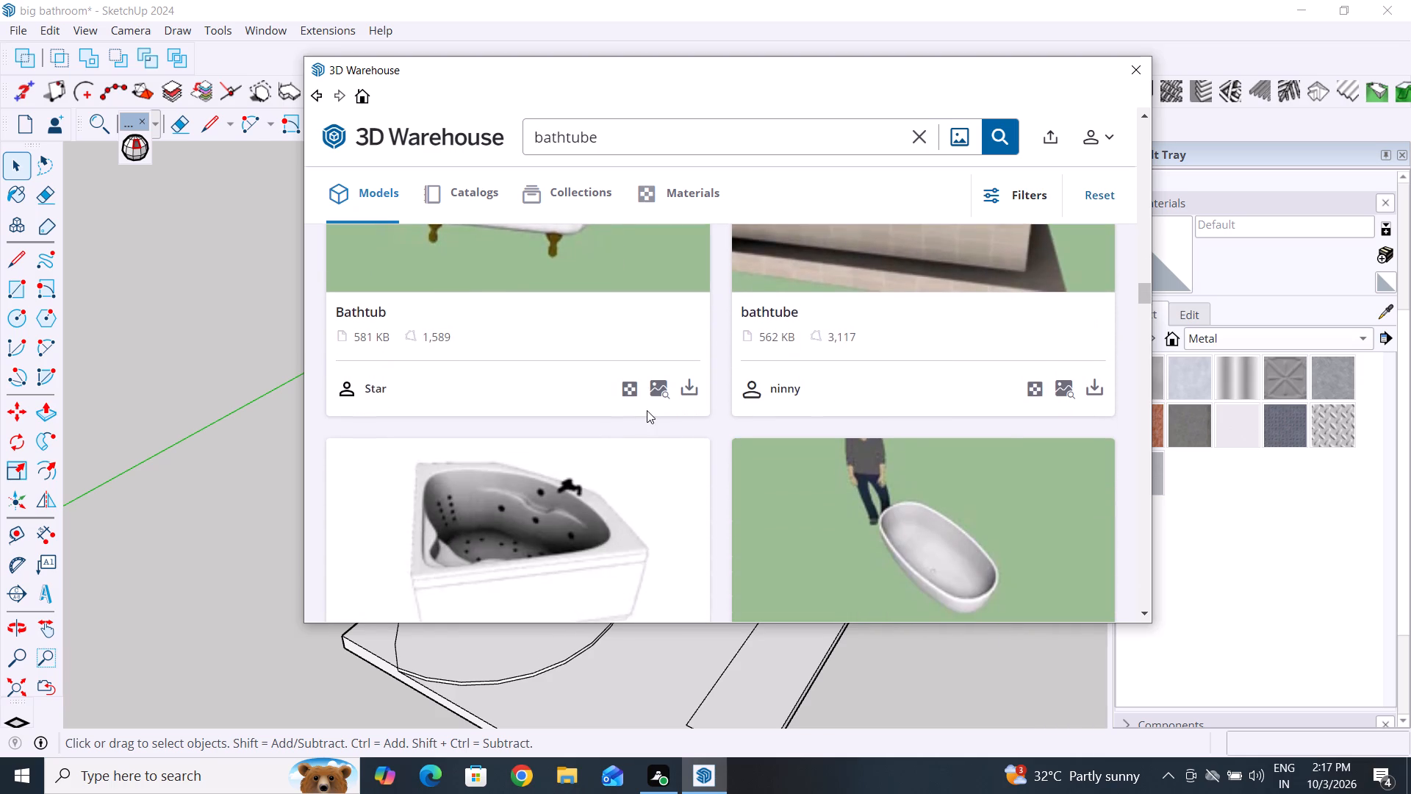
pyautogui.scroll(-7, 647, 410)
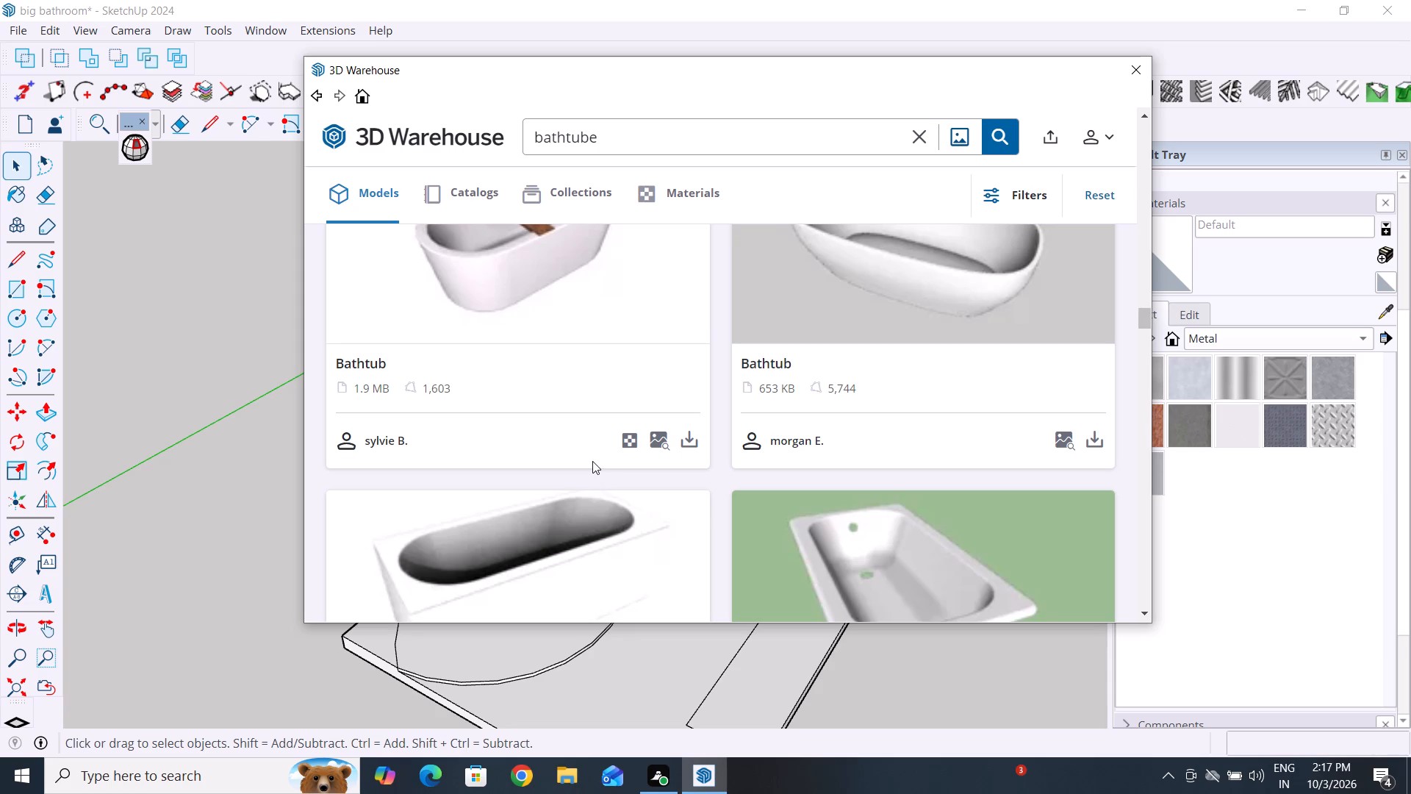
pyautogui.scroll(-4, 588, 432)
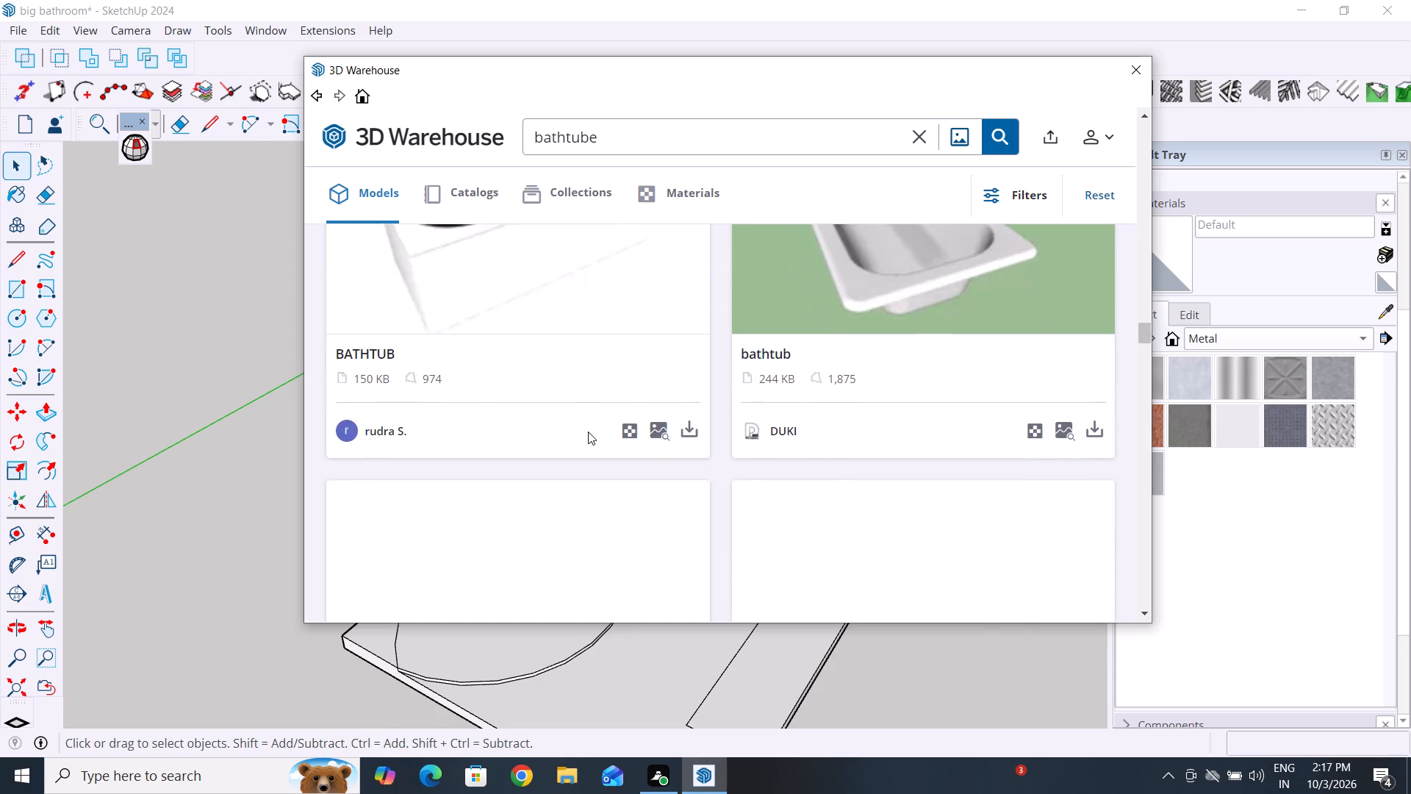
pyautogui.scroll(-3, 588, 432)
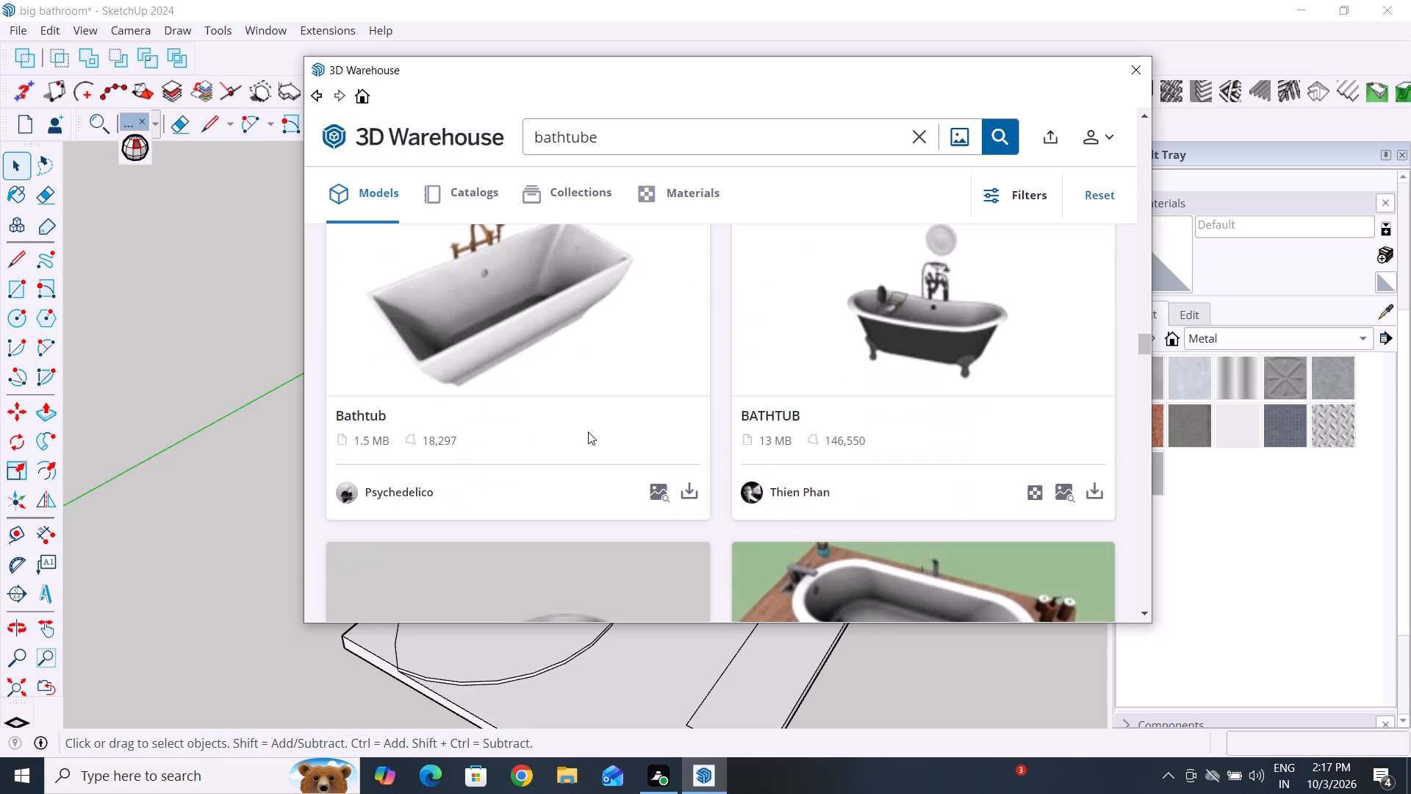
pyautogui.scroll(-4, 588, 432)
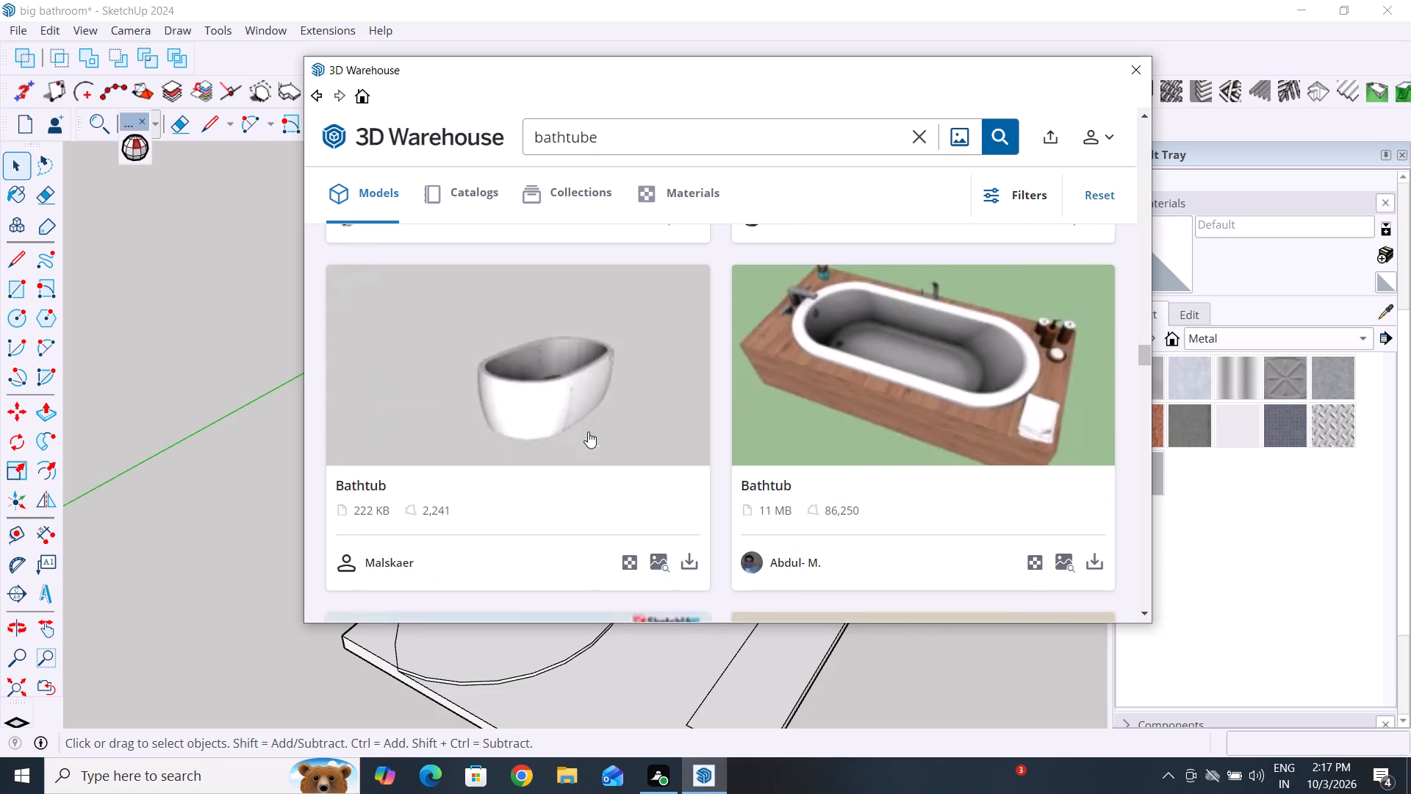
pyautogui.scroll(-6, 588, 432)
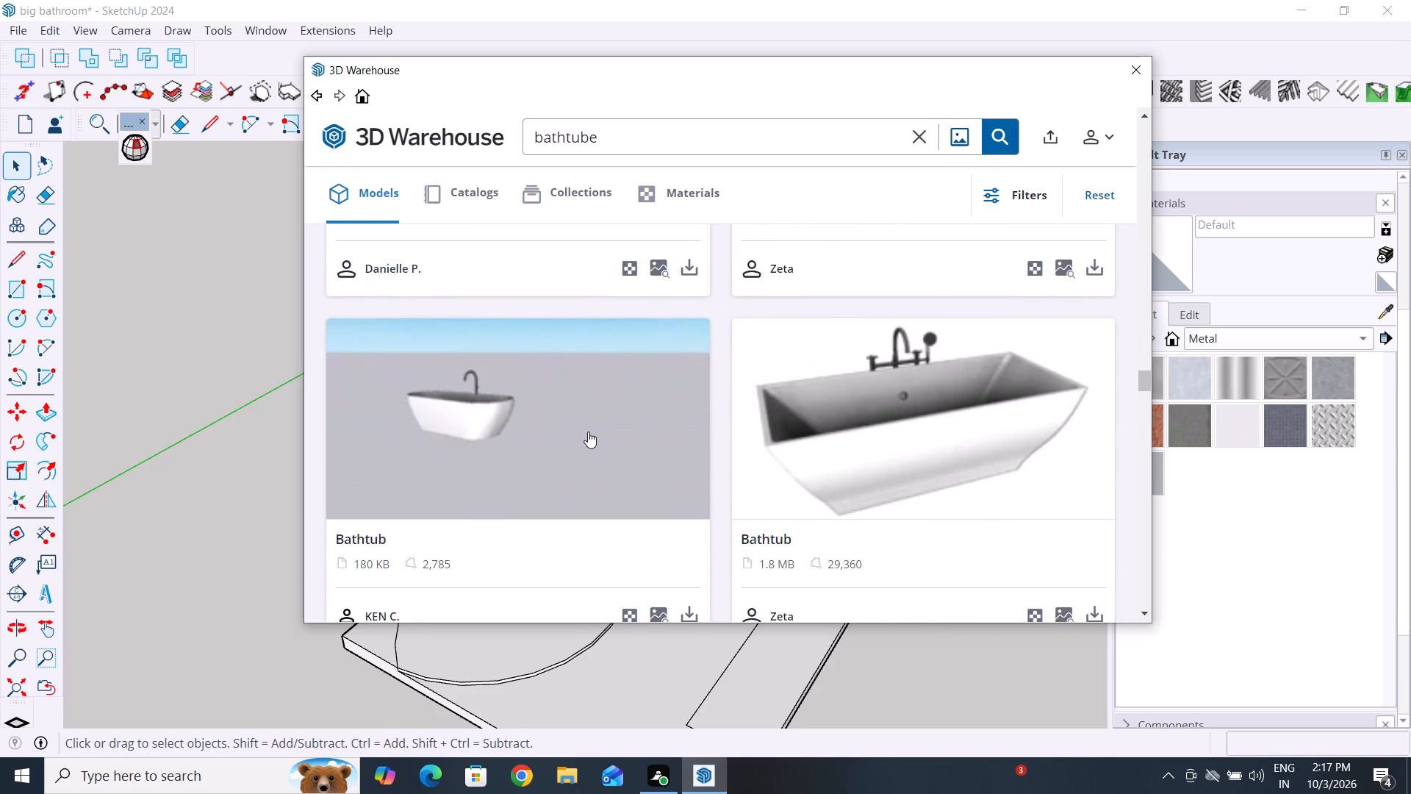
pyautogui.scroll(-8, 588, 432)
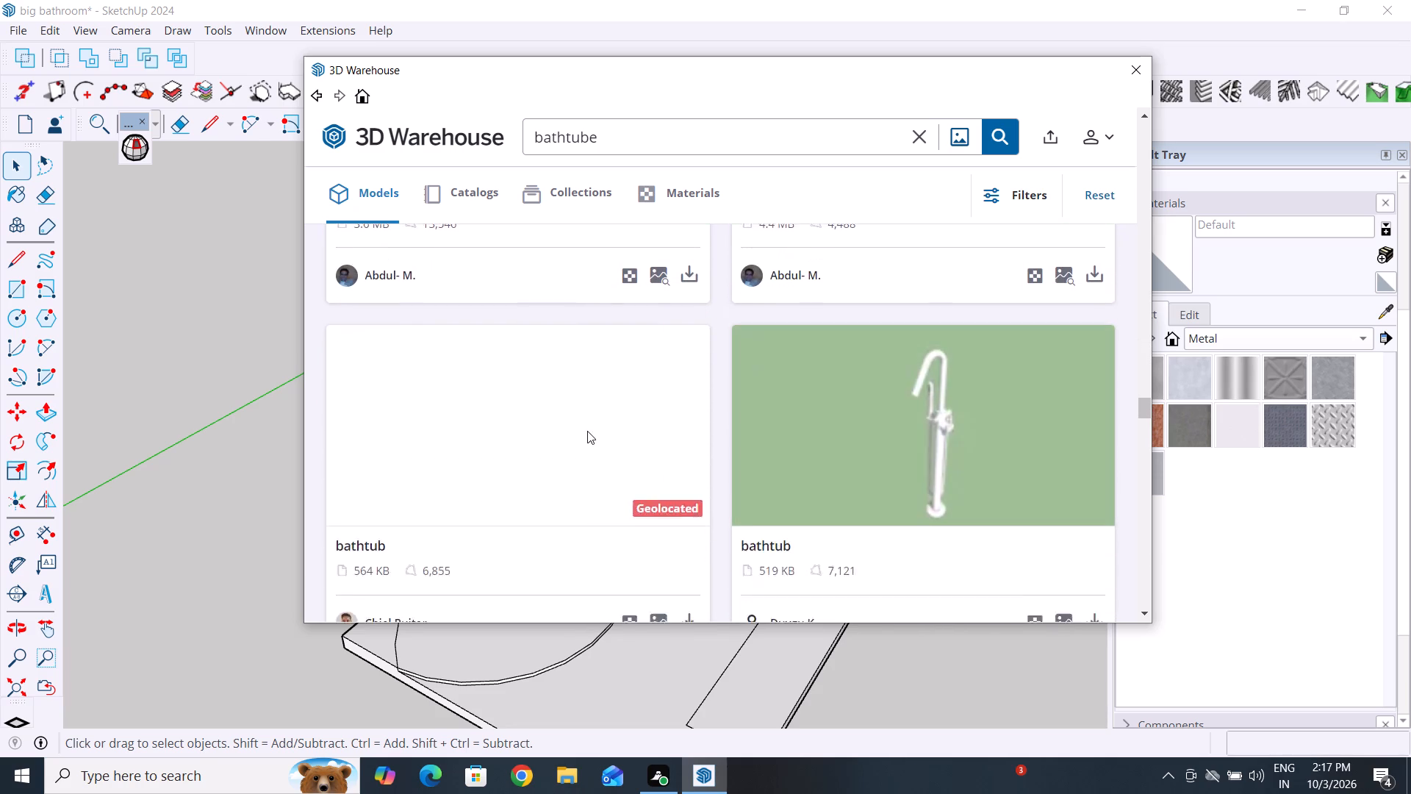
pyautogui.scroll(-14, 587, 431)
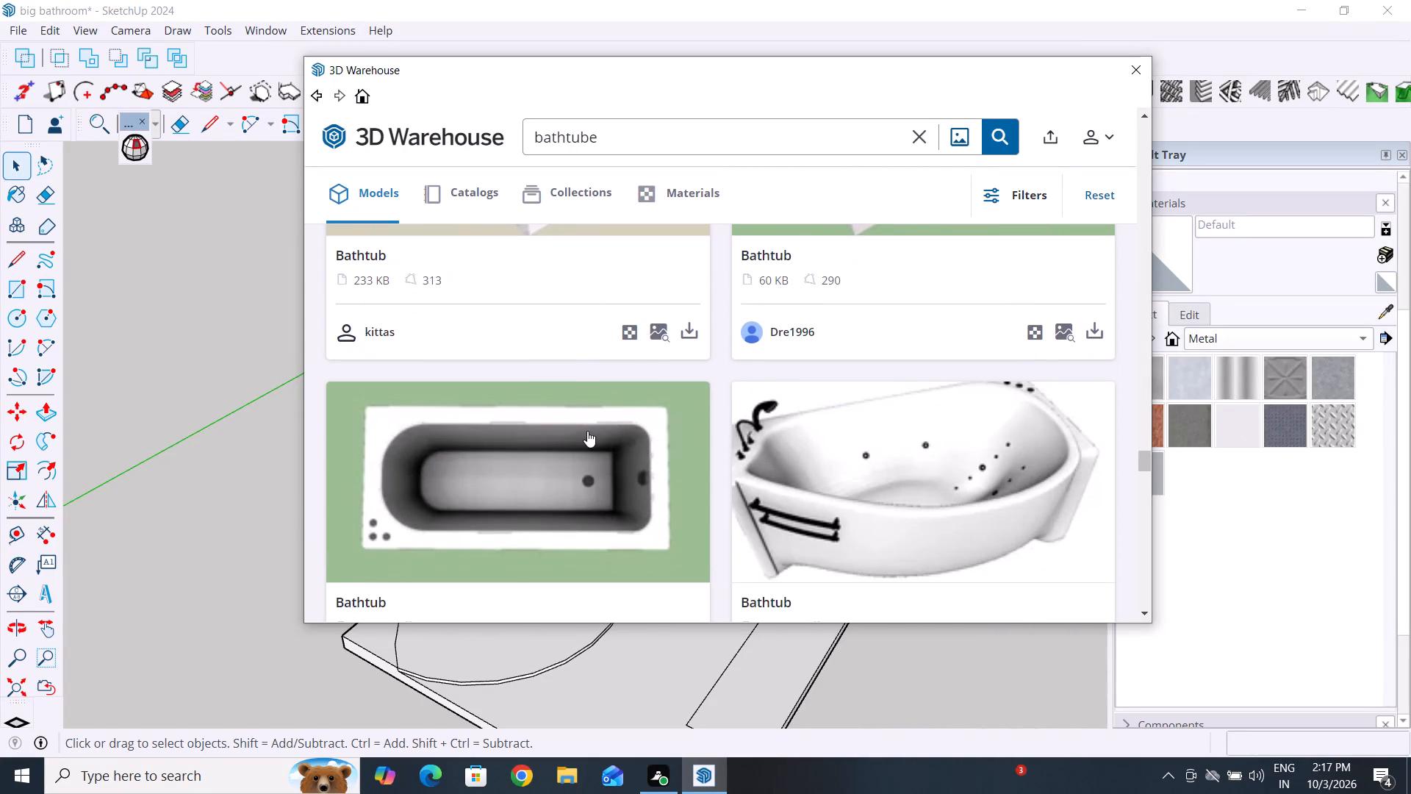
pyautogui.scroll(-5, 587, 431)
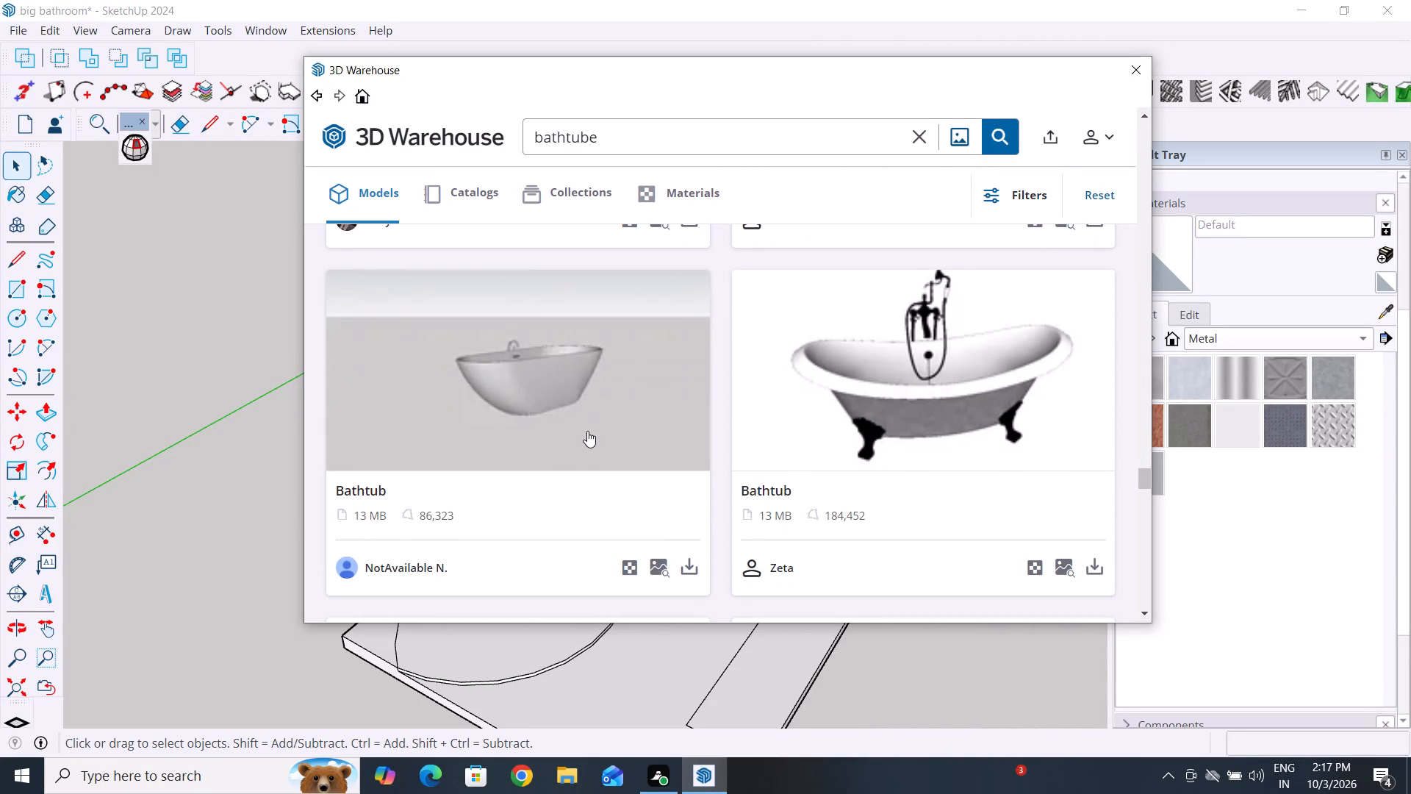
pyautogui.scroll(-6, 587, 431)
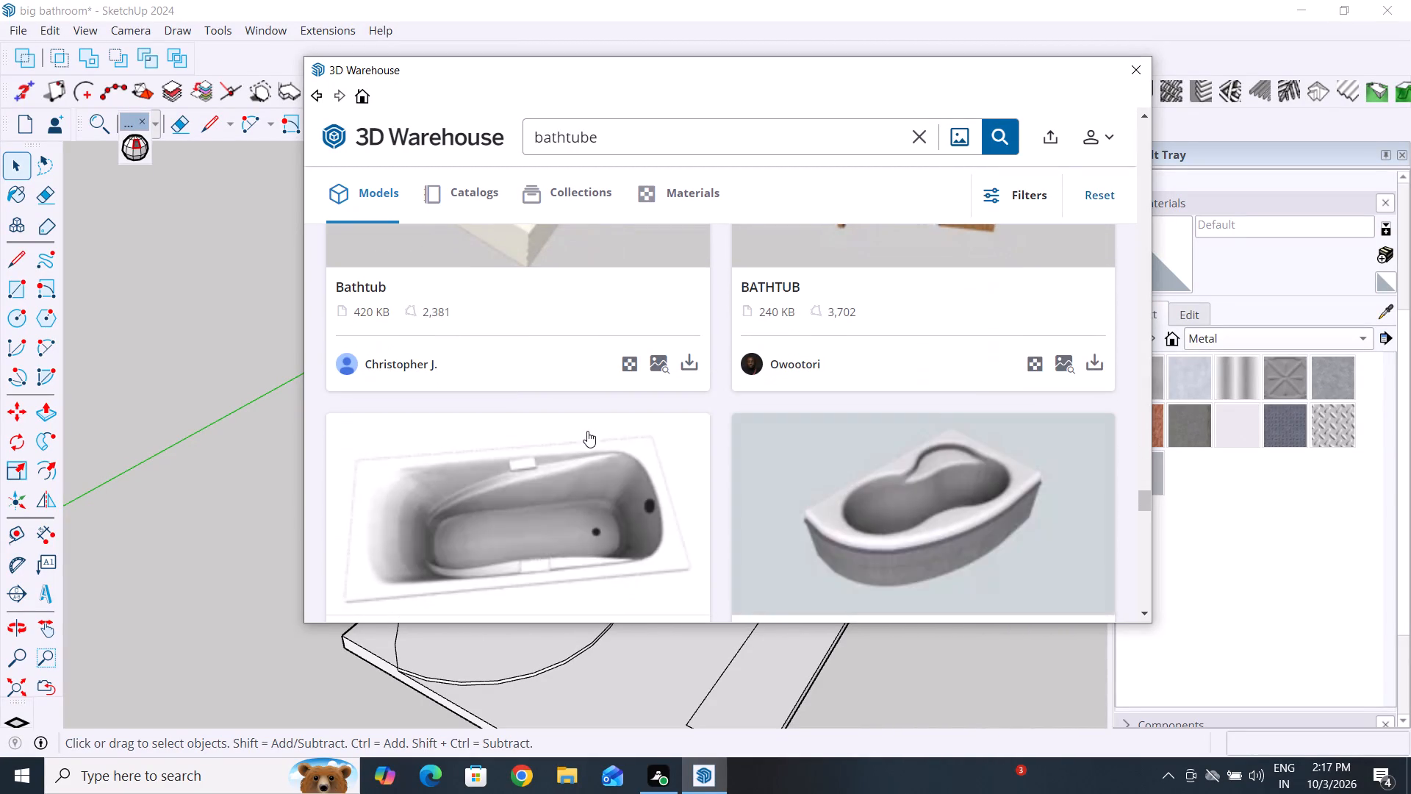
pyautogui.scroll(-4, 587, 431)
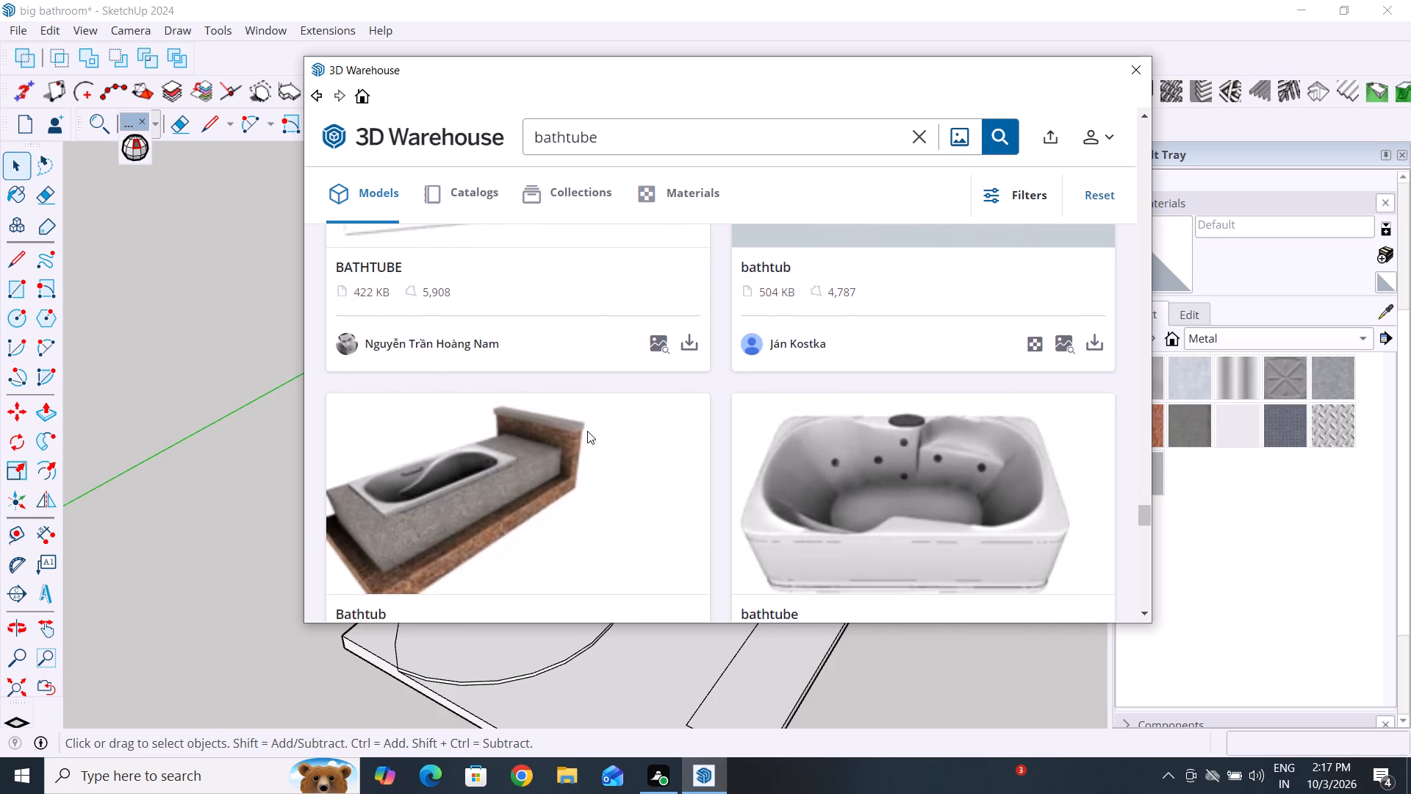
pyautogui.scroll(-2, 587, 431)
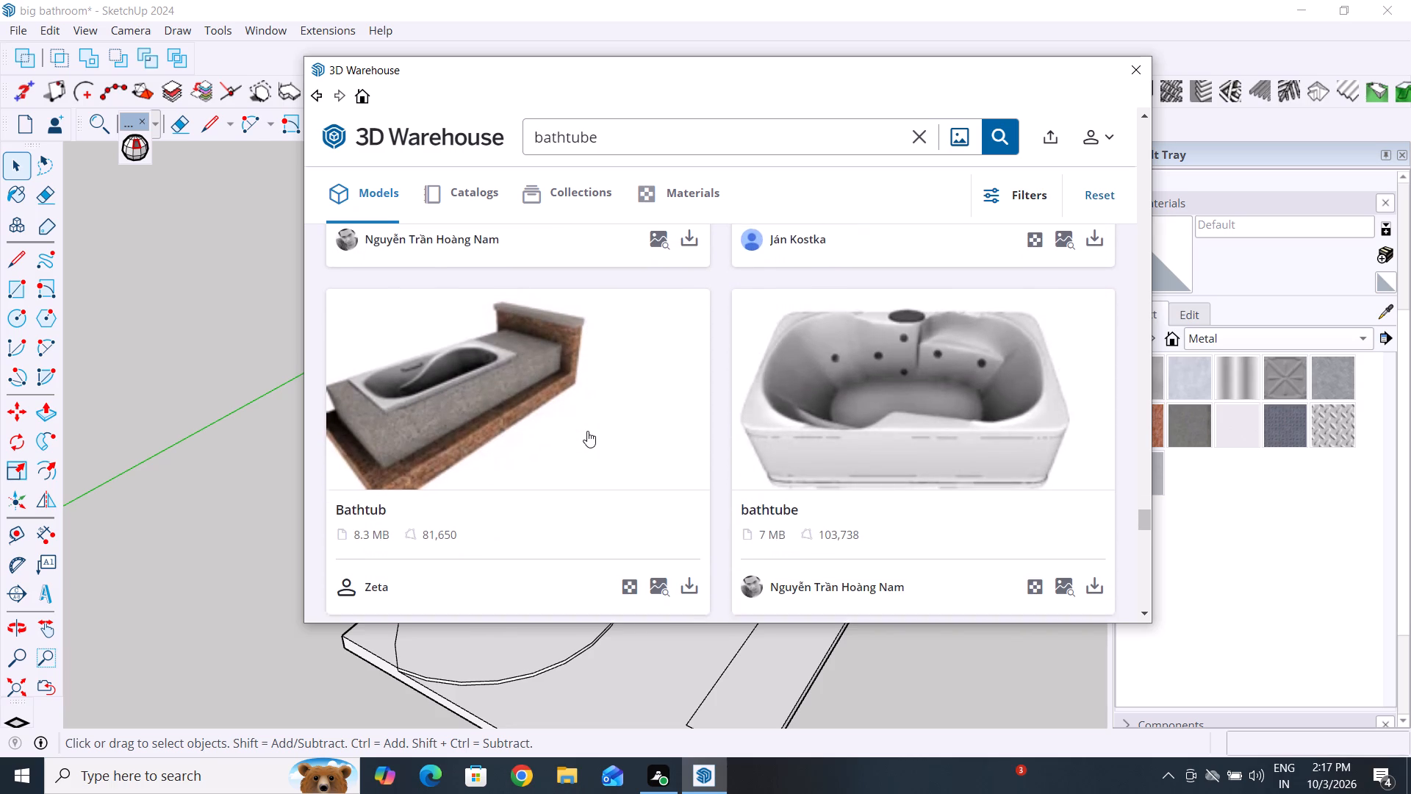
pyautogui.scroll(-7, 587, 431)
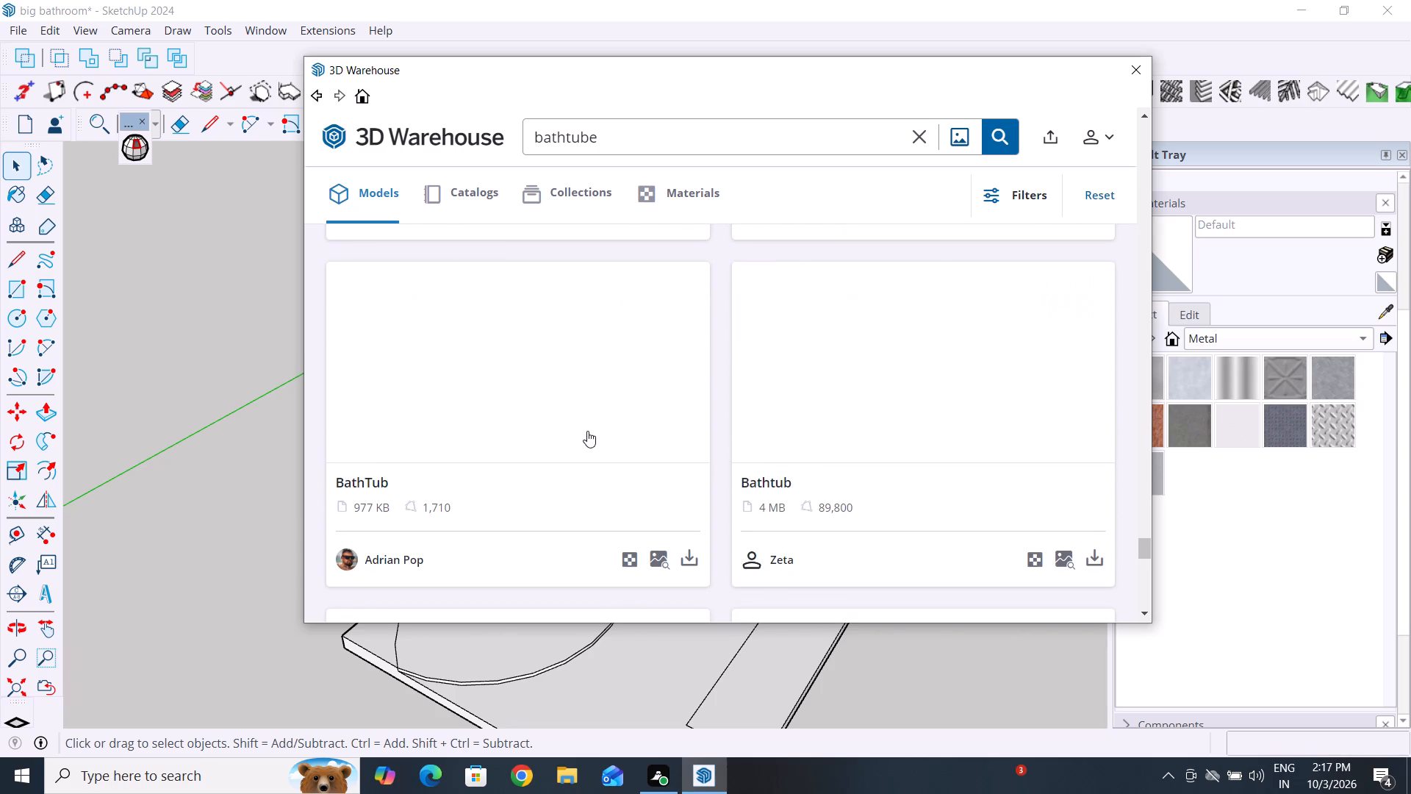
# Browse the remaining bathtub models in the 3D Warehouse results, comparing their shapes and styles for one that suits the bathroom.
pyautogui.scroll(-5, 587, 431)
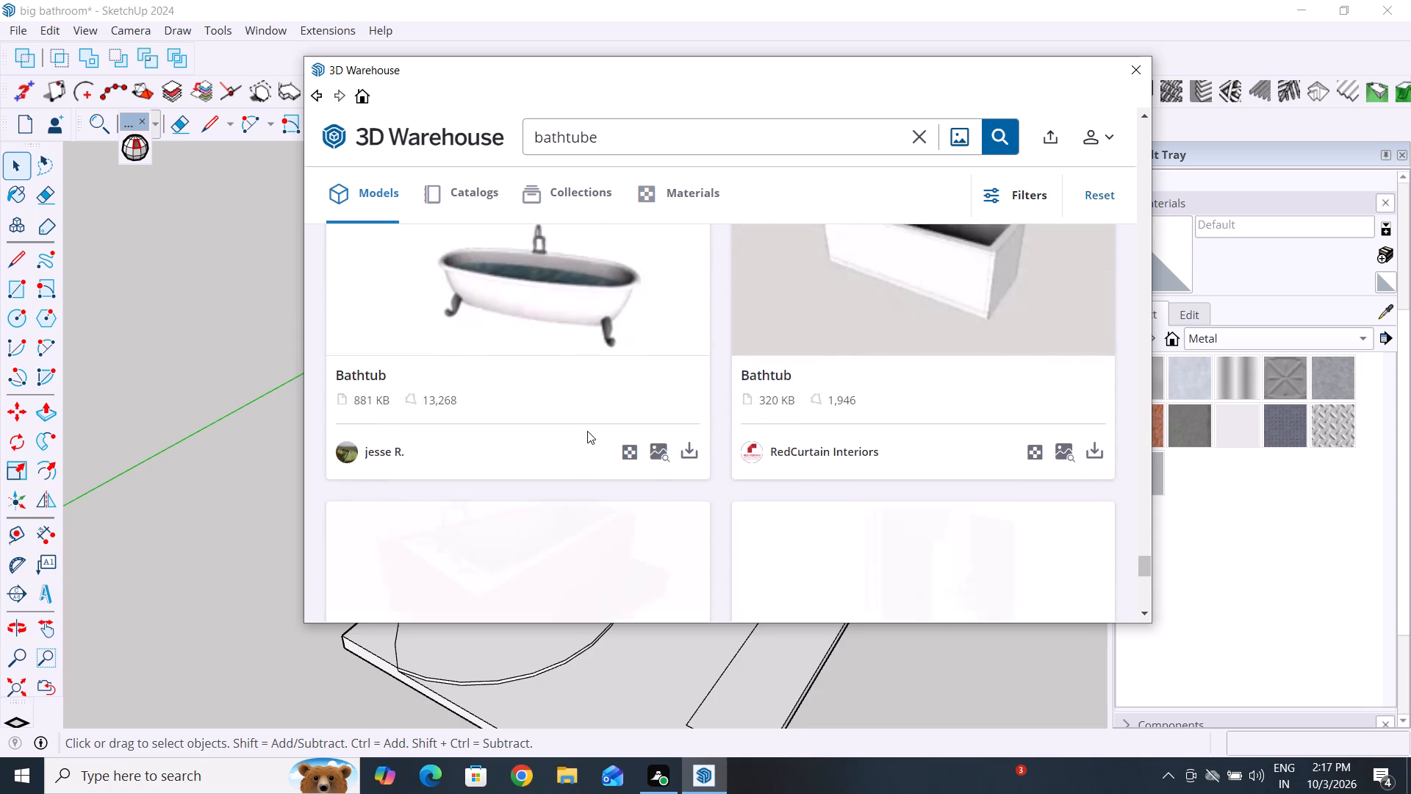
pyautogui.scroll(-6, 587, 431)
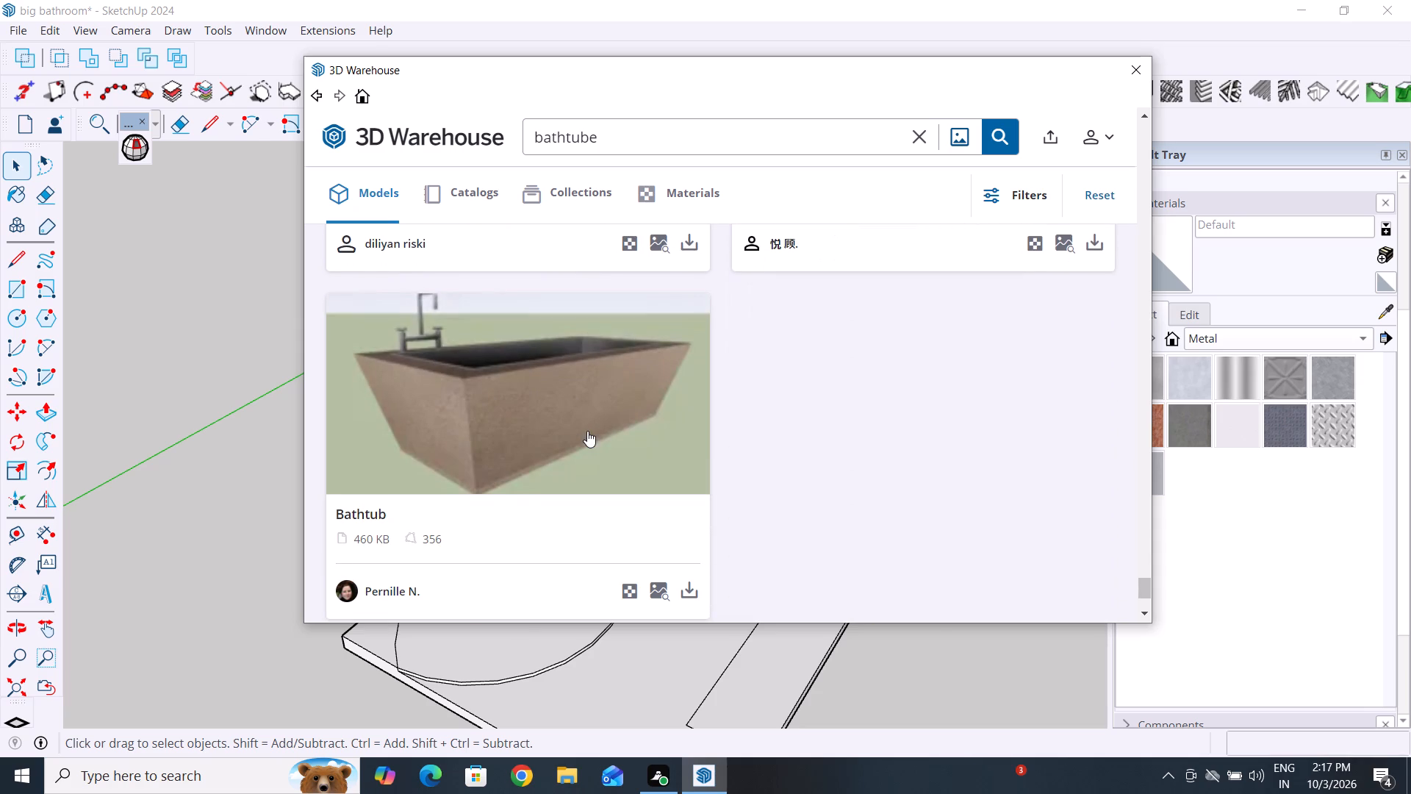
pyautogui.scroll(-4, 587, 431)
pyautogui.scroll(4, 587, 431)
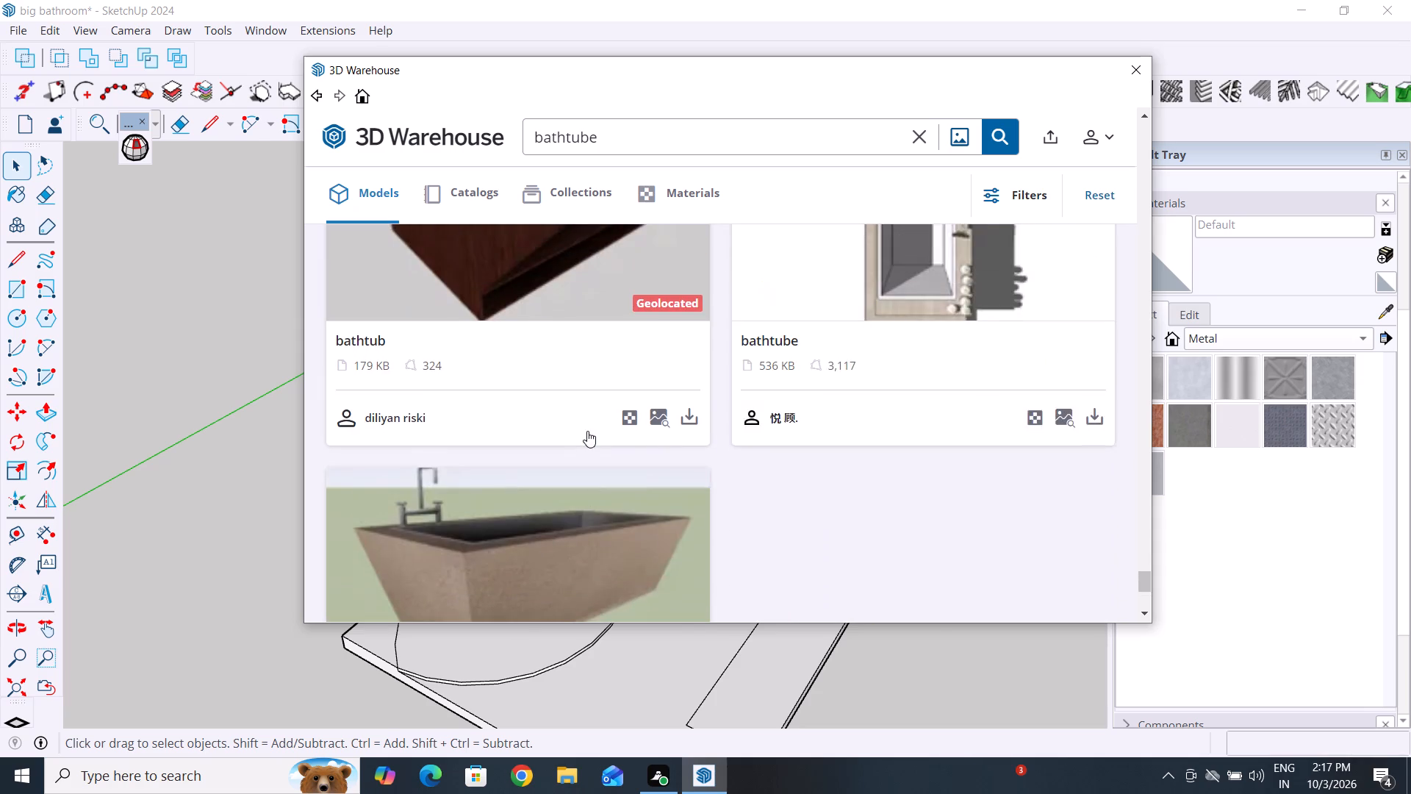
pyautogui.scroll(13, 587, 431)
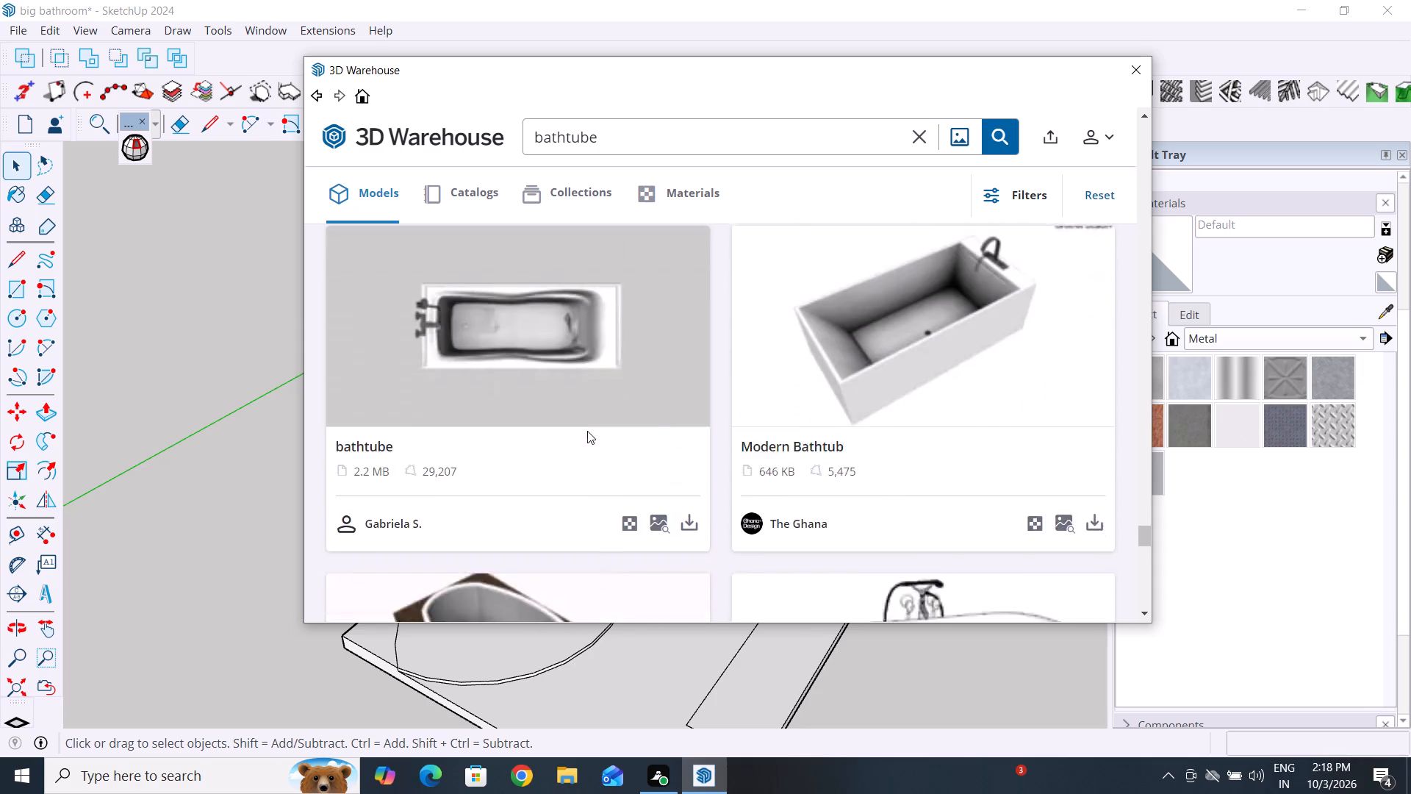
pyautogui.scroll(12, 587, 431)
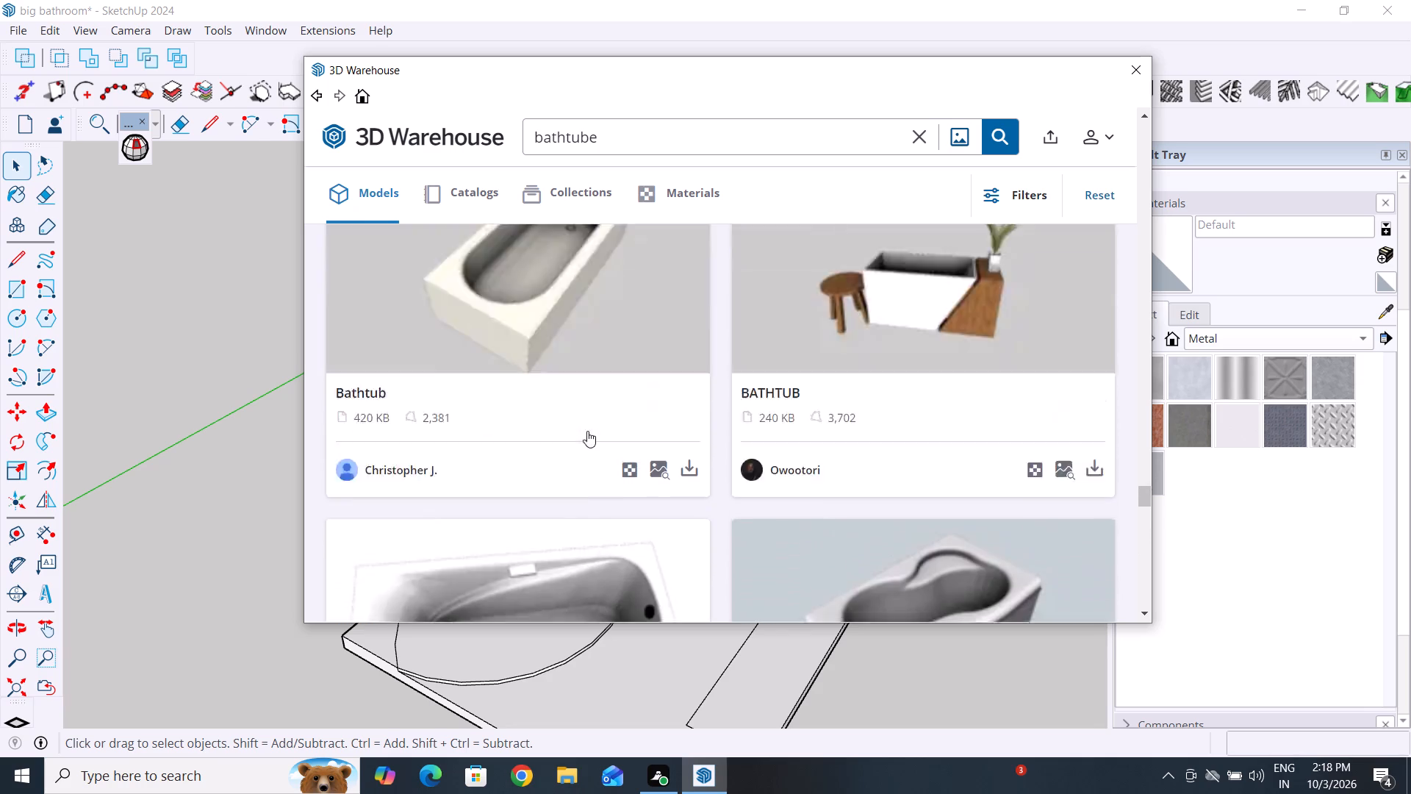
pyautogui.scroll(11, 587, 431)
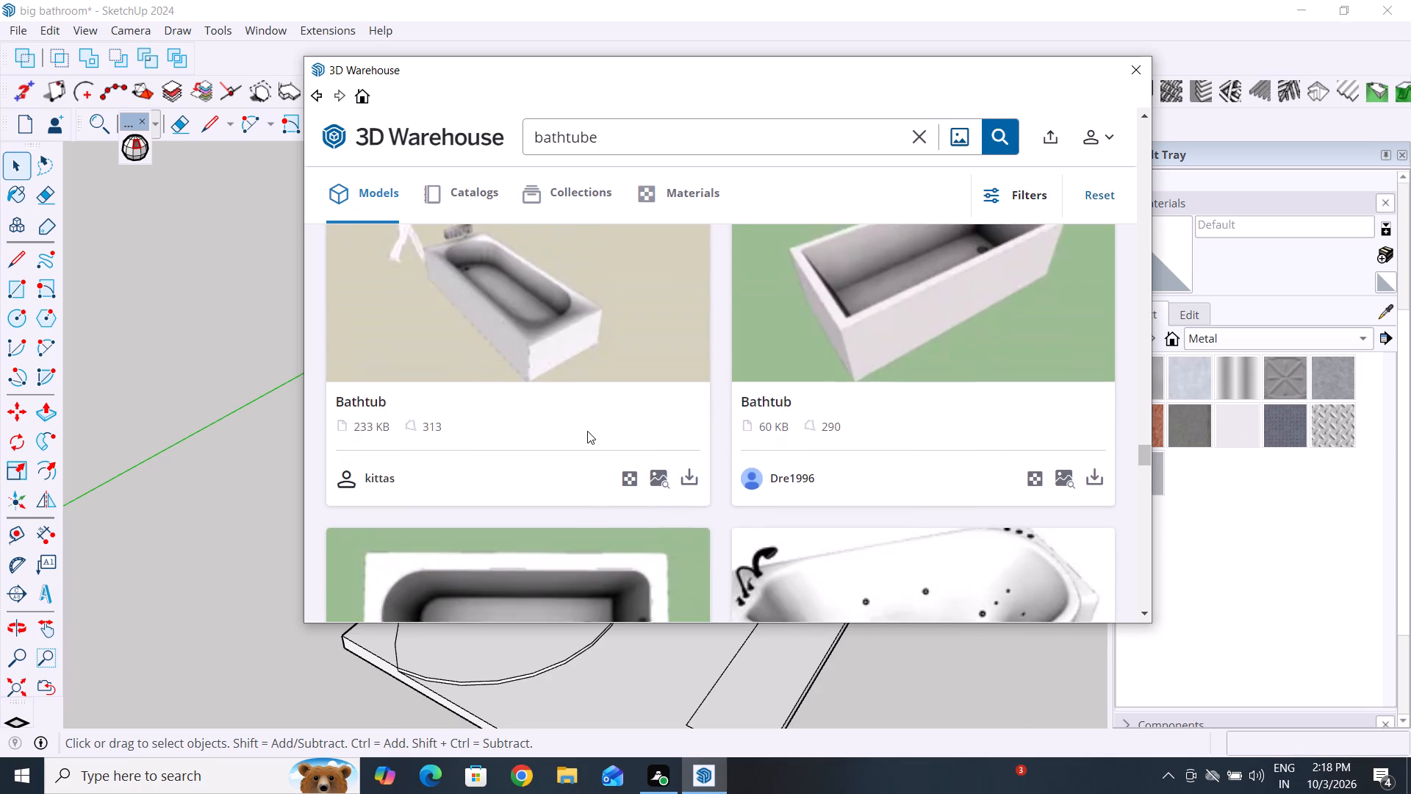
pyautogui.scroll(8, 587, 431)
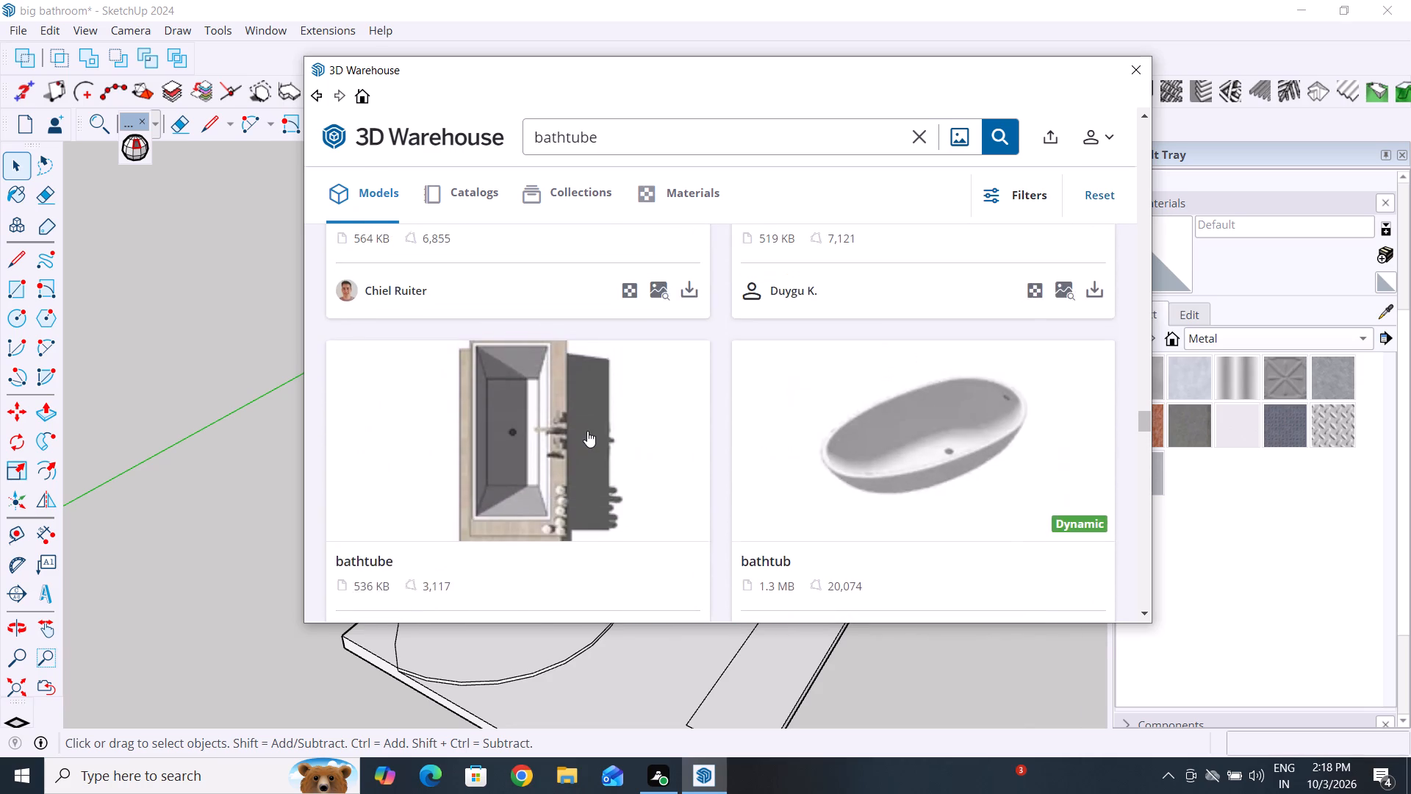
pyautogui.scroll(8, 587, 431)
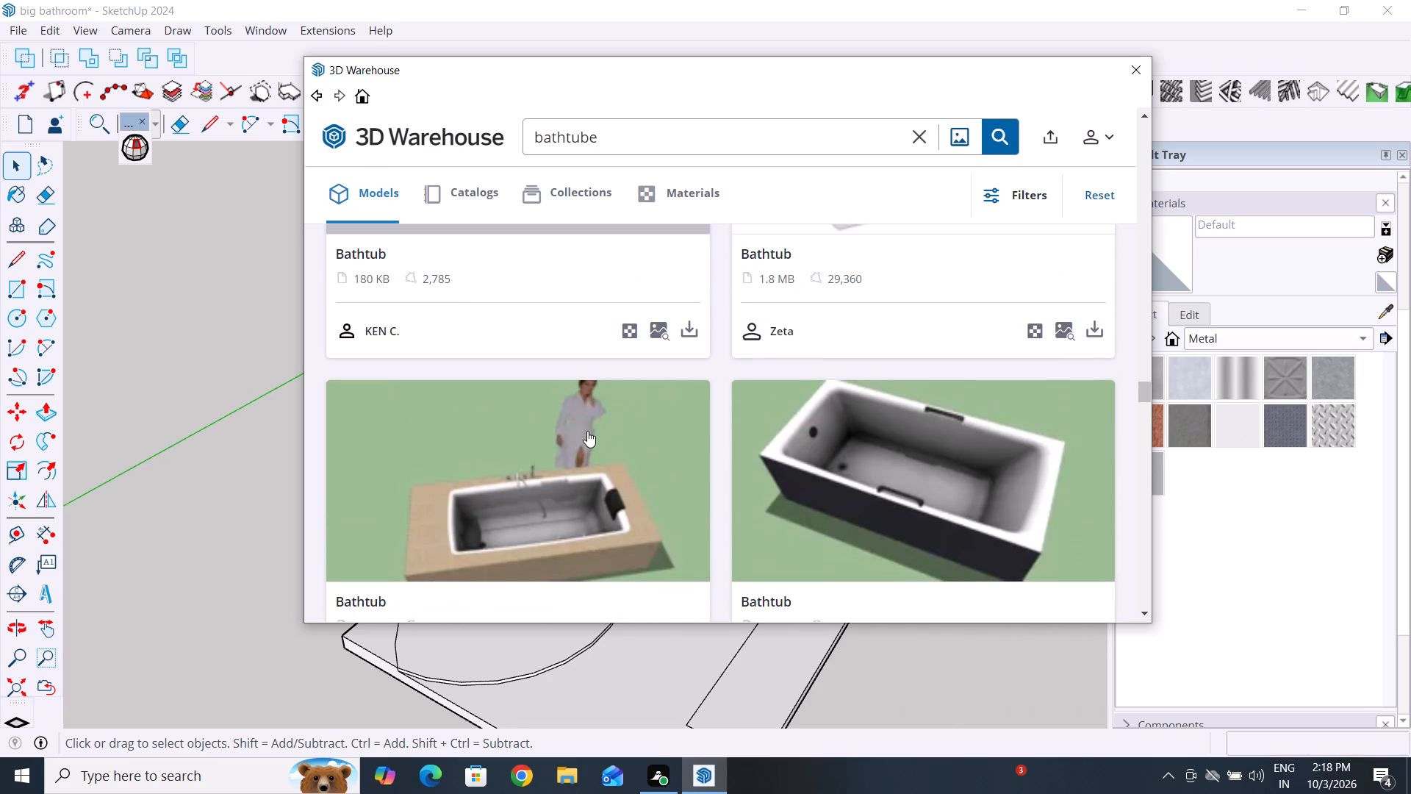
pyautogui.scroll(5, 587, 431)
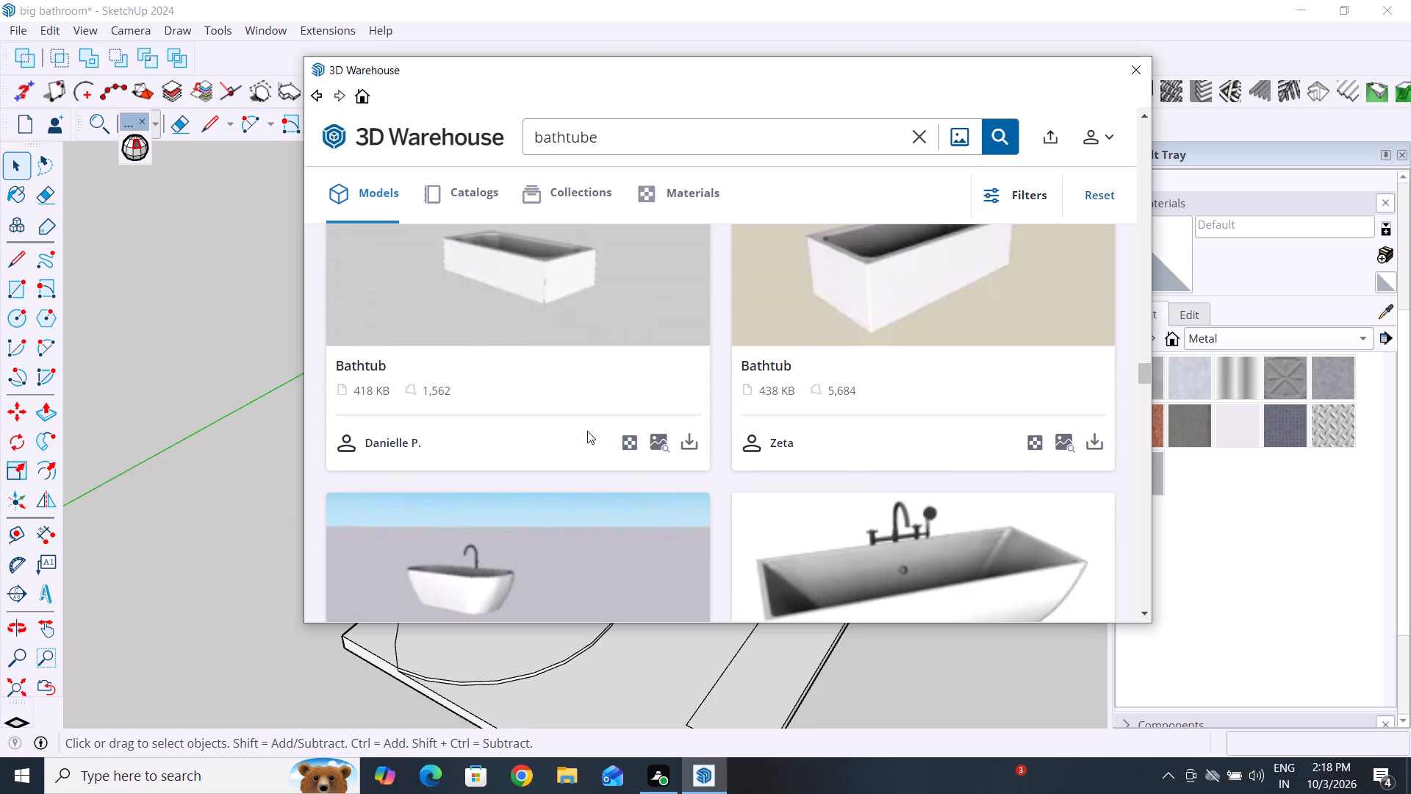
pyautogui.scroll(7, 587, 431)
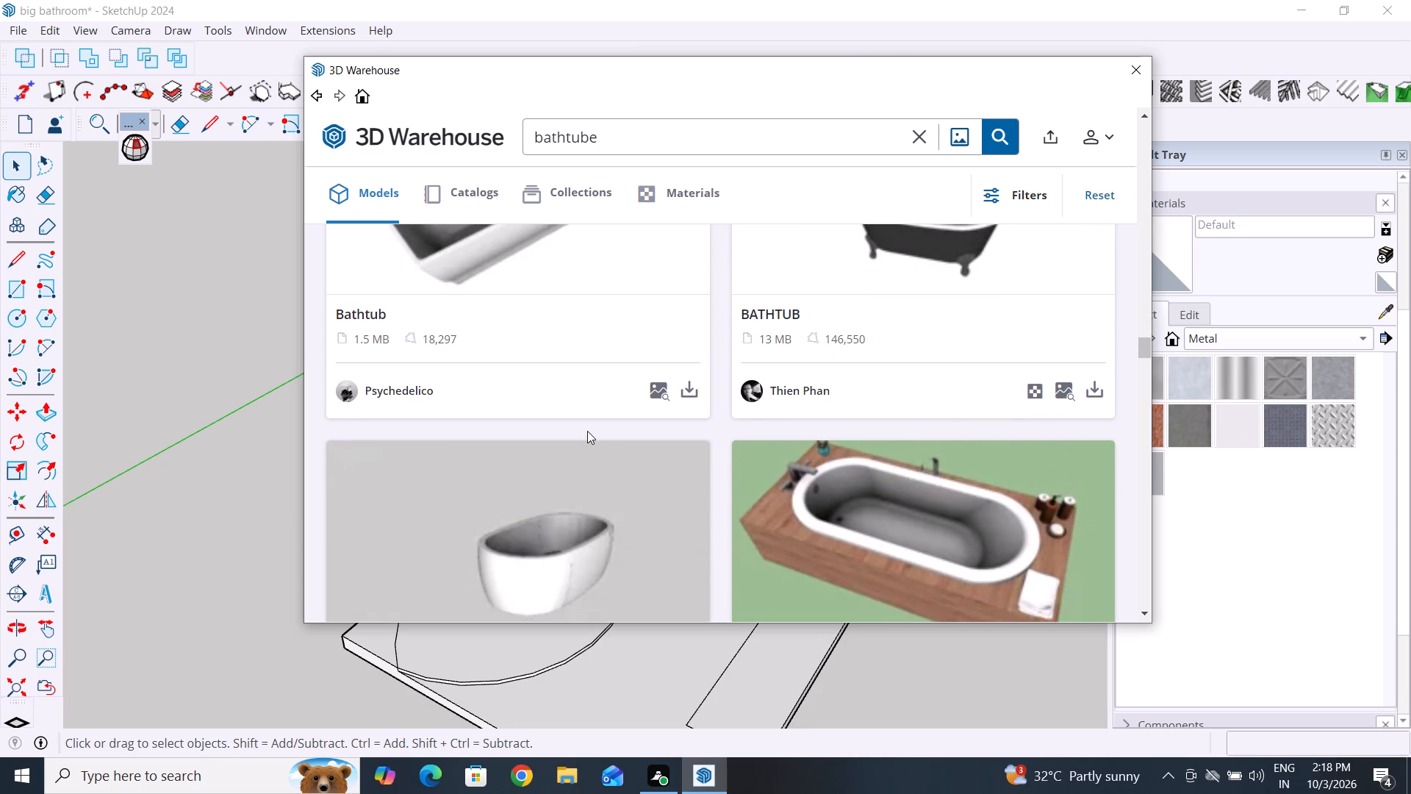
pyautogui.scroll(6, 587, 431)
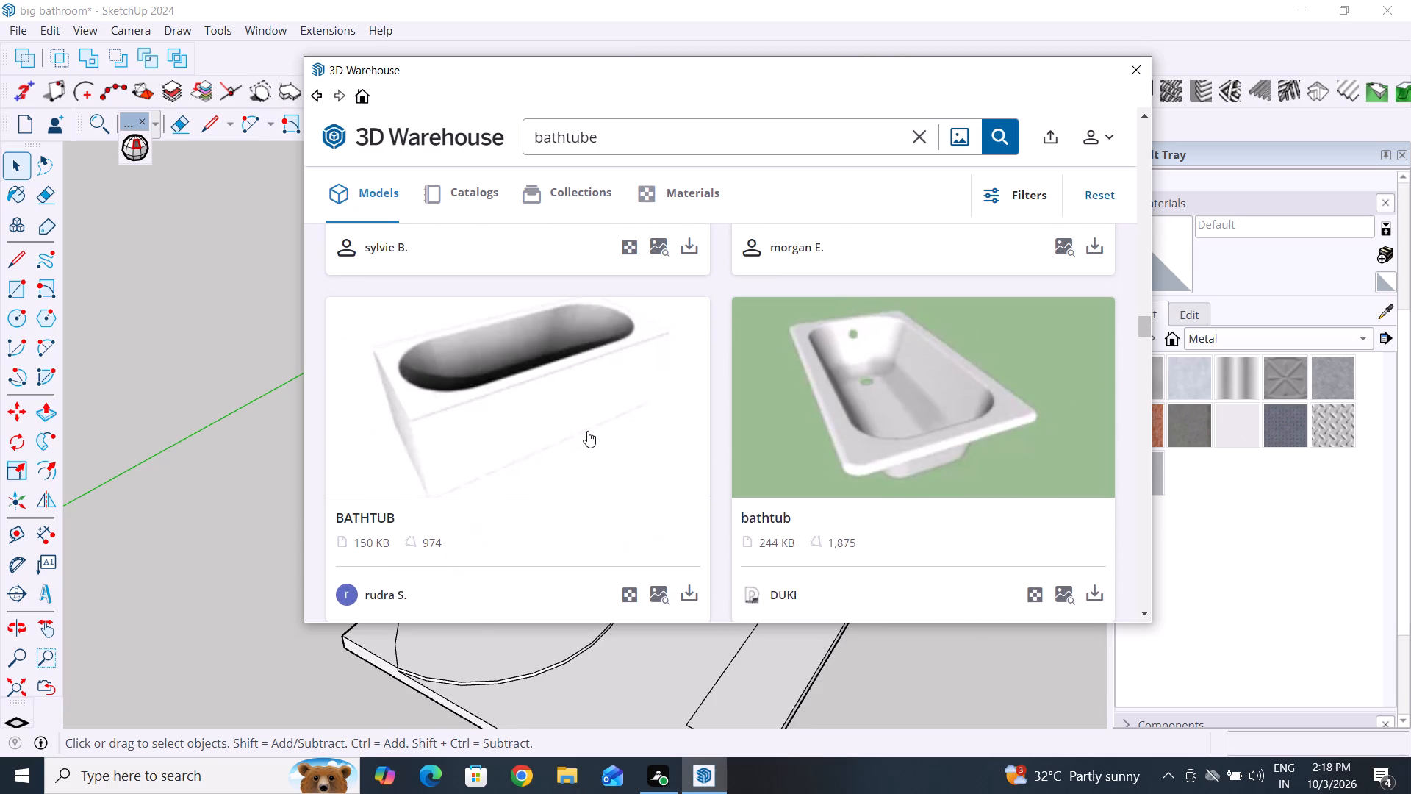
pyautogui.scroll(3, 587, 431)
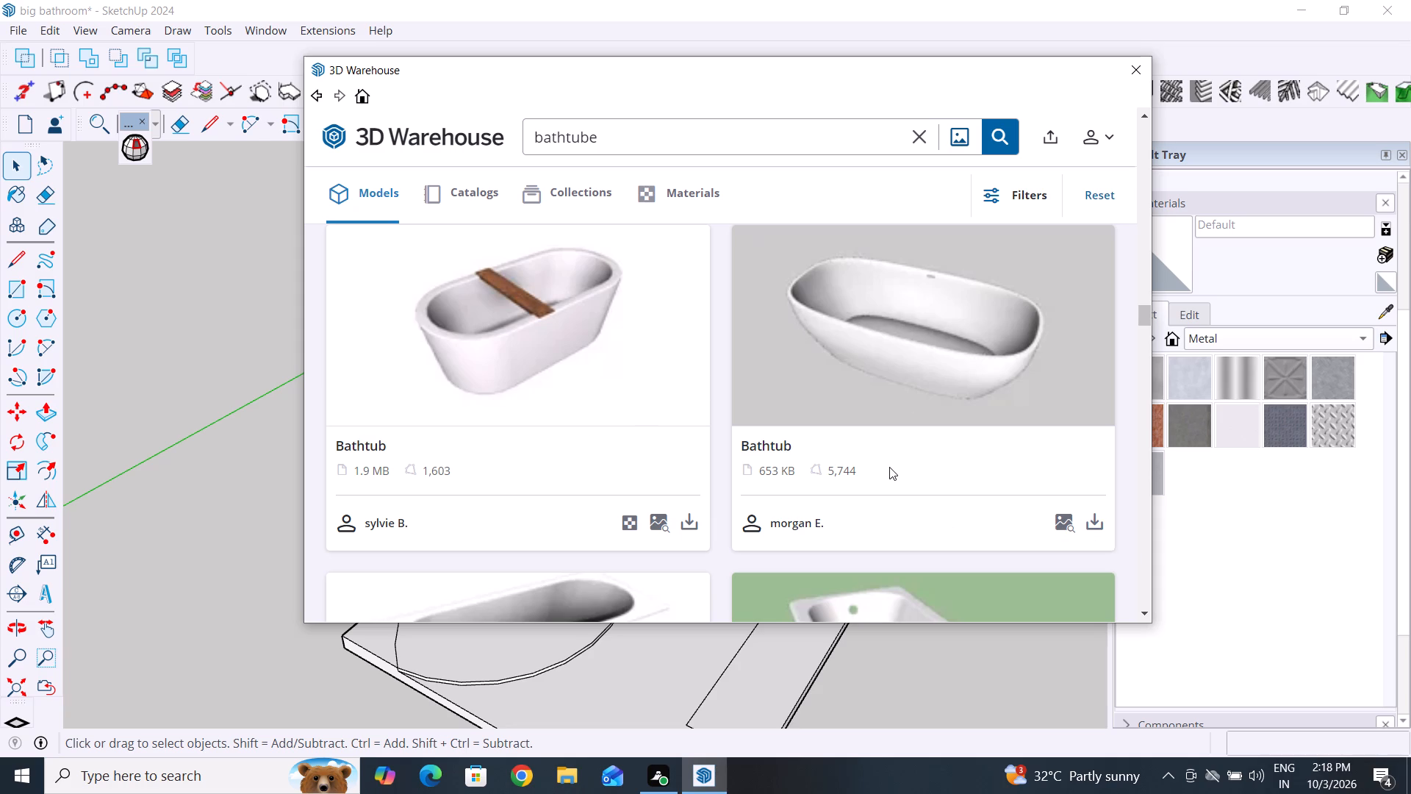
pyautogui.scroll(8, 891, 468)
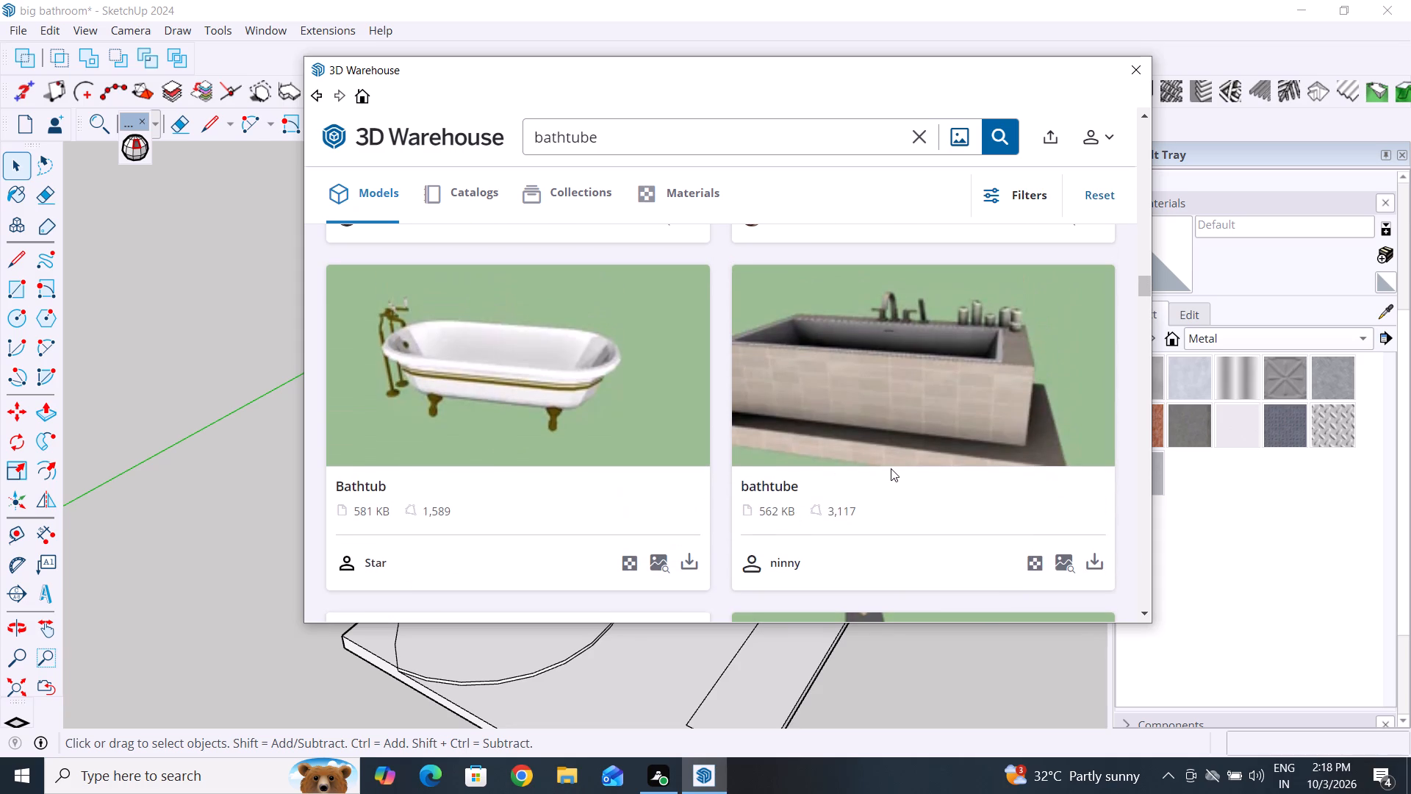
pyautogui.scroll(-2, 891, 468)
pyautogui.scroll(11, 891, 468)
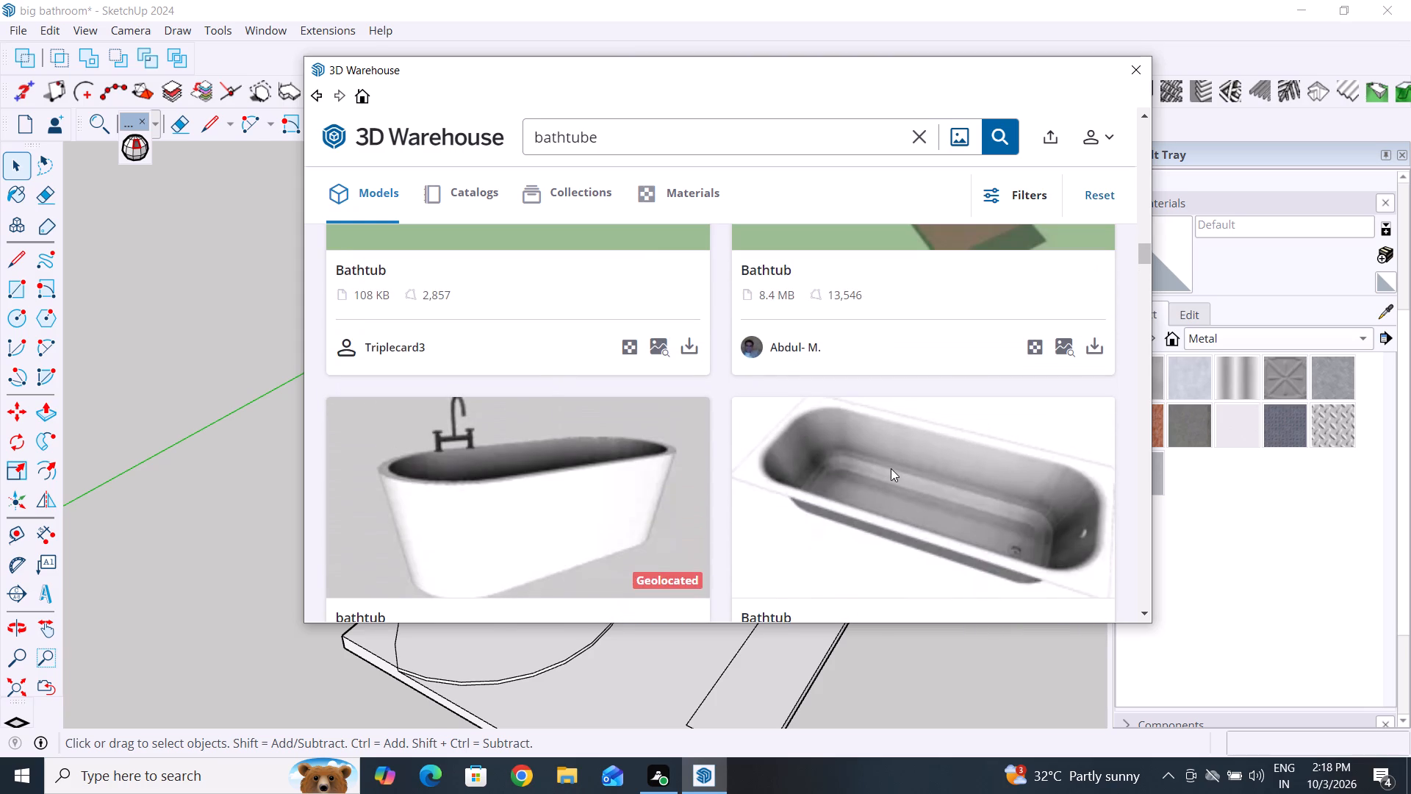
# Load the 653 KB white freestanding oval Bathtub directly into the model and place it beside the floor slab with the ellipse.
pyautogui.scroll(-2, 656, 542)
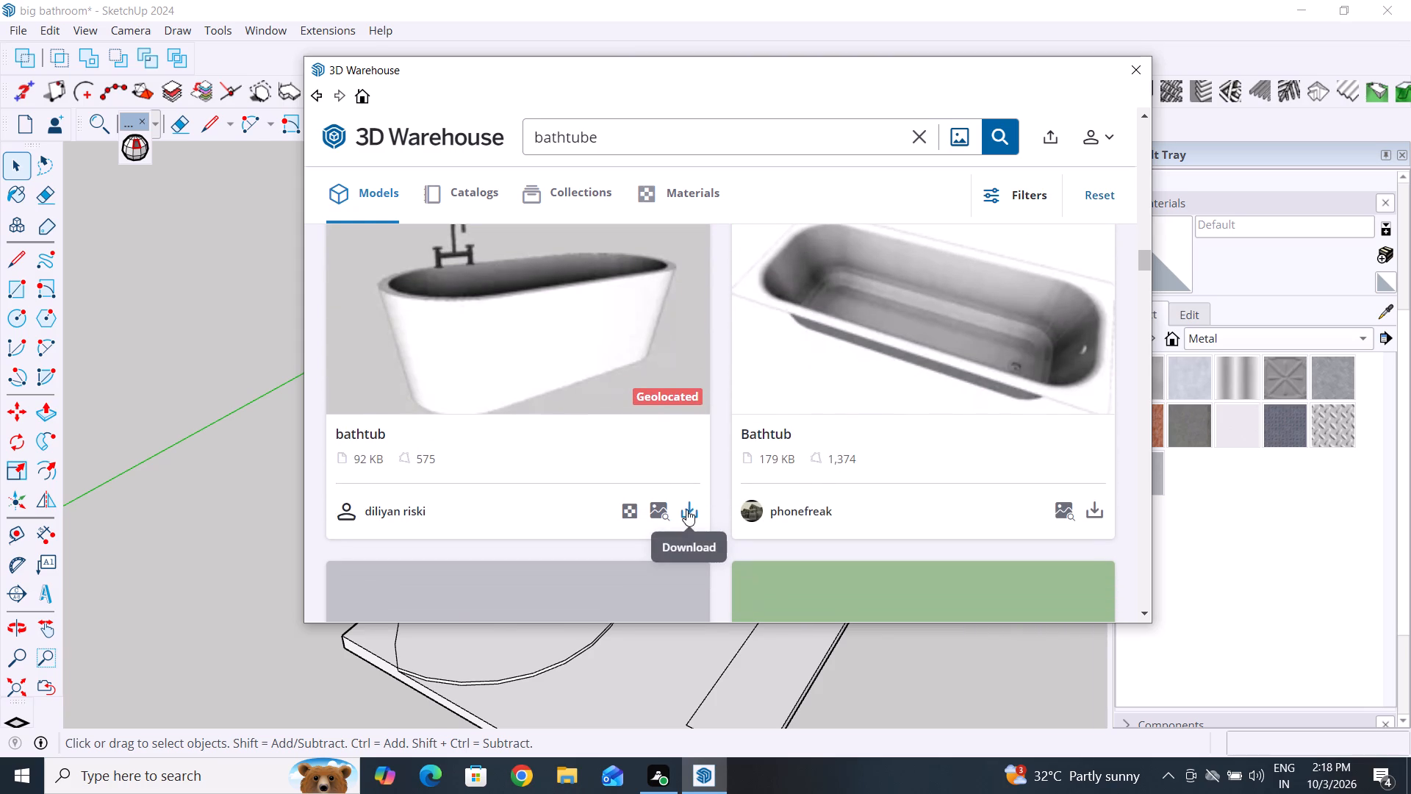
pyautogui.scroll(-10, 854, 461)
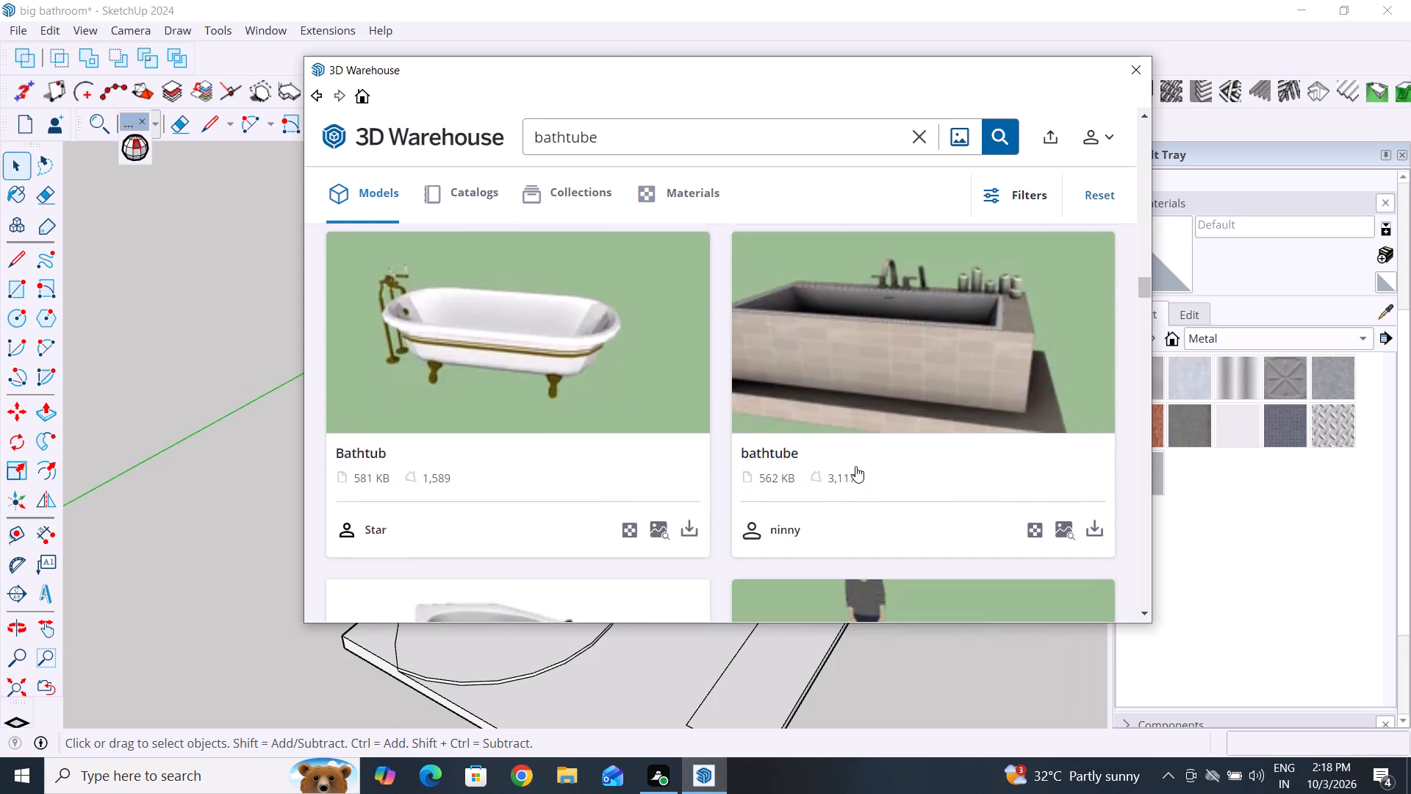
pyautogui.scroll(-4, 855, 466)
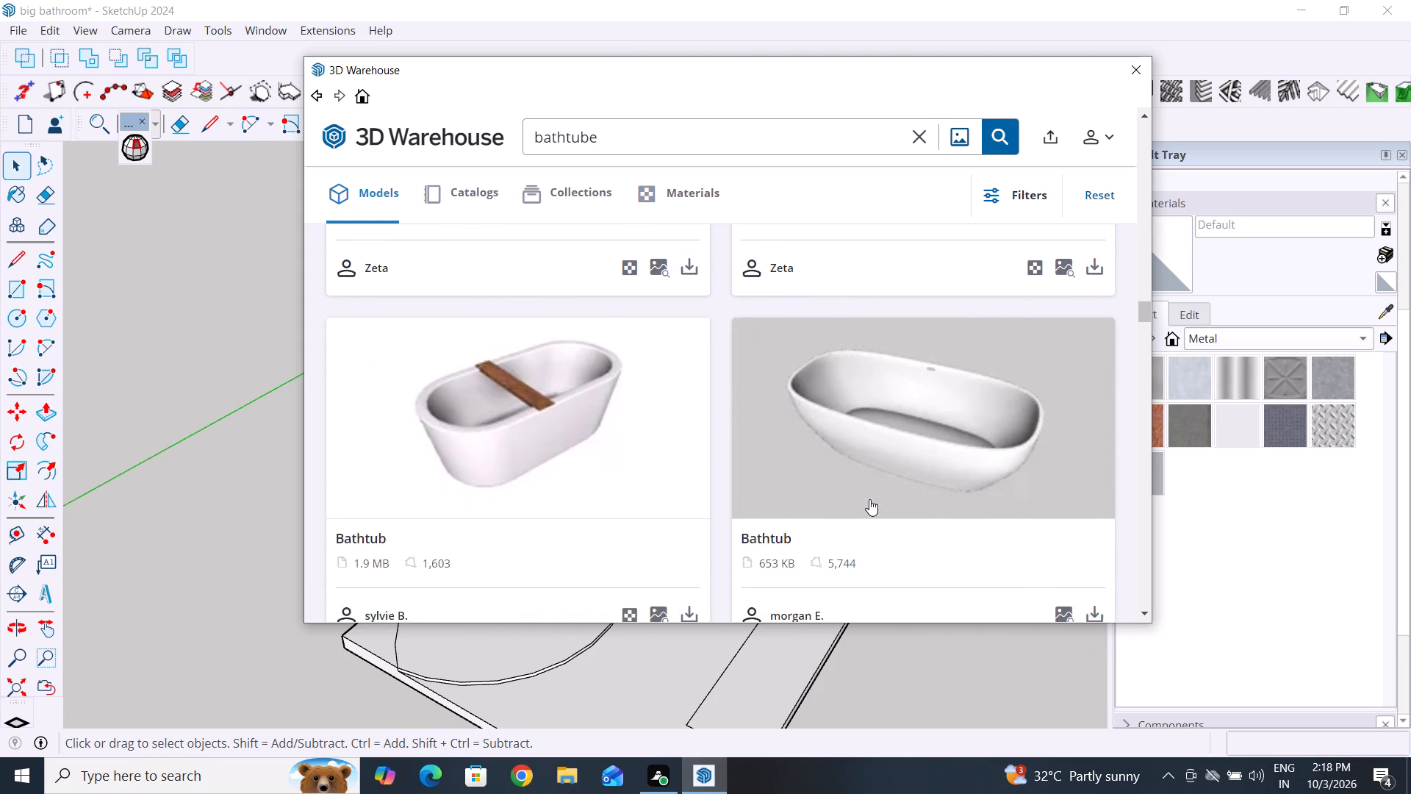
pyautogui.scroll(-1, 869, 499)
pyautogui.click(1096, 533)
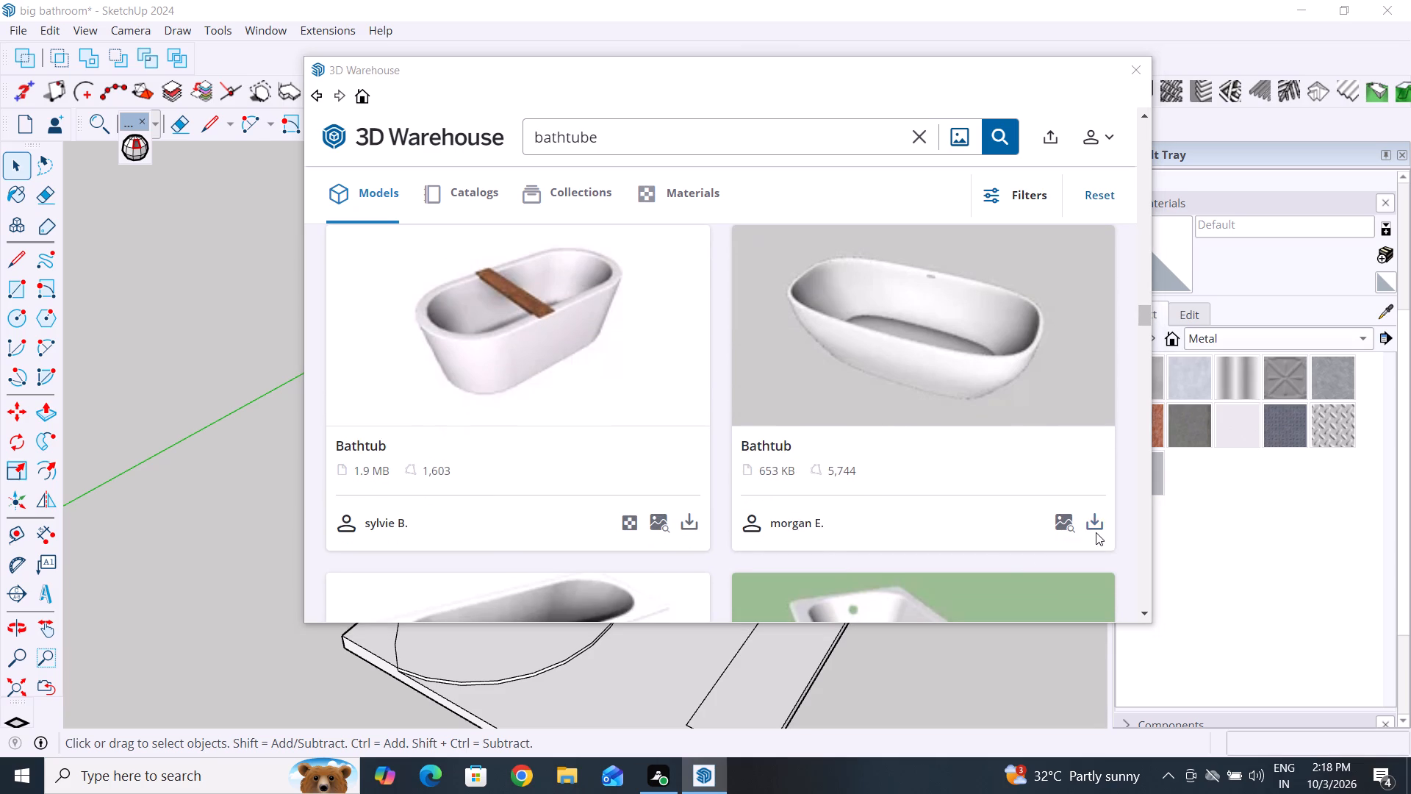
pyautogui.click(667, 372)
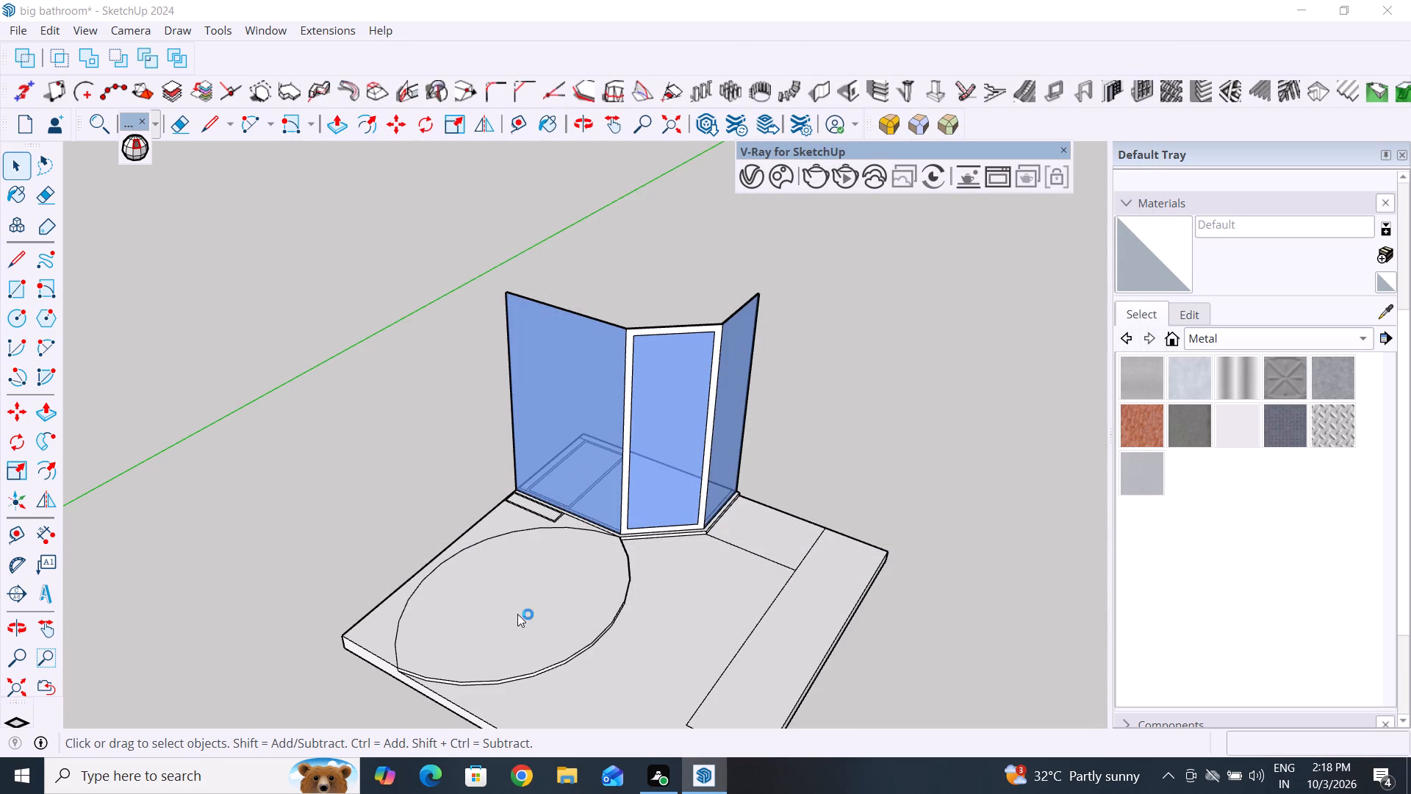
pyautogui.click(864, 435)
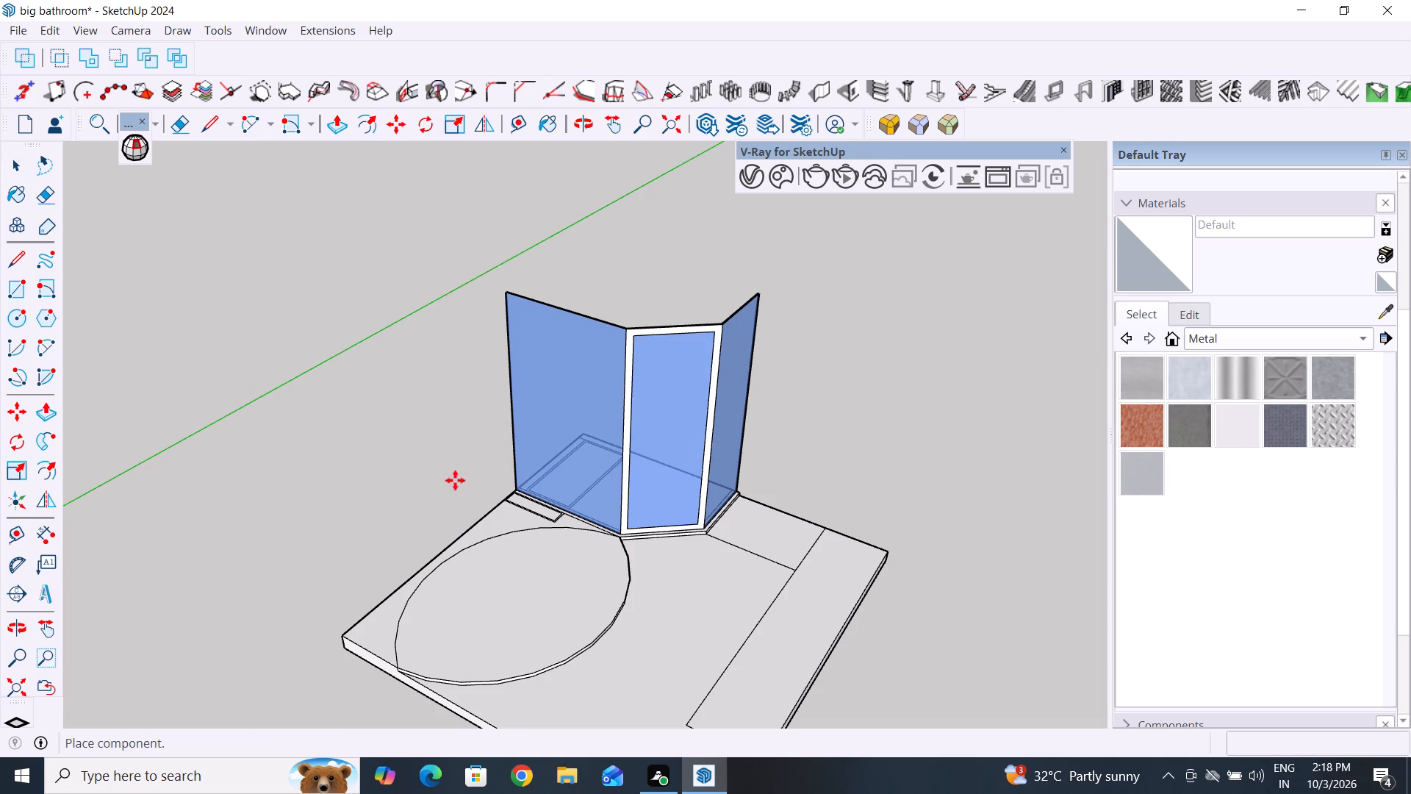
pyautogui.scroll(-13, 525, 517)
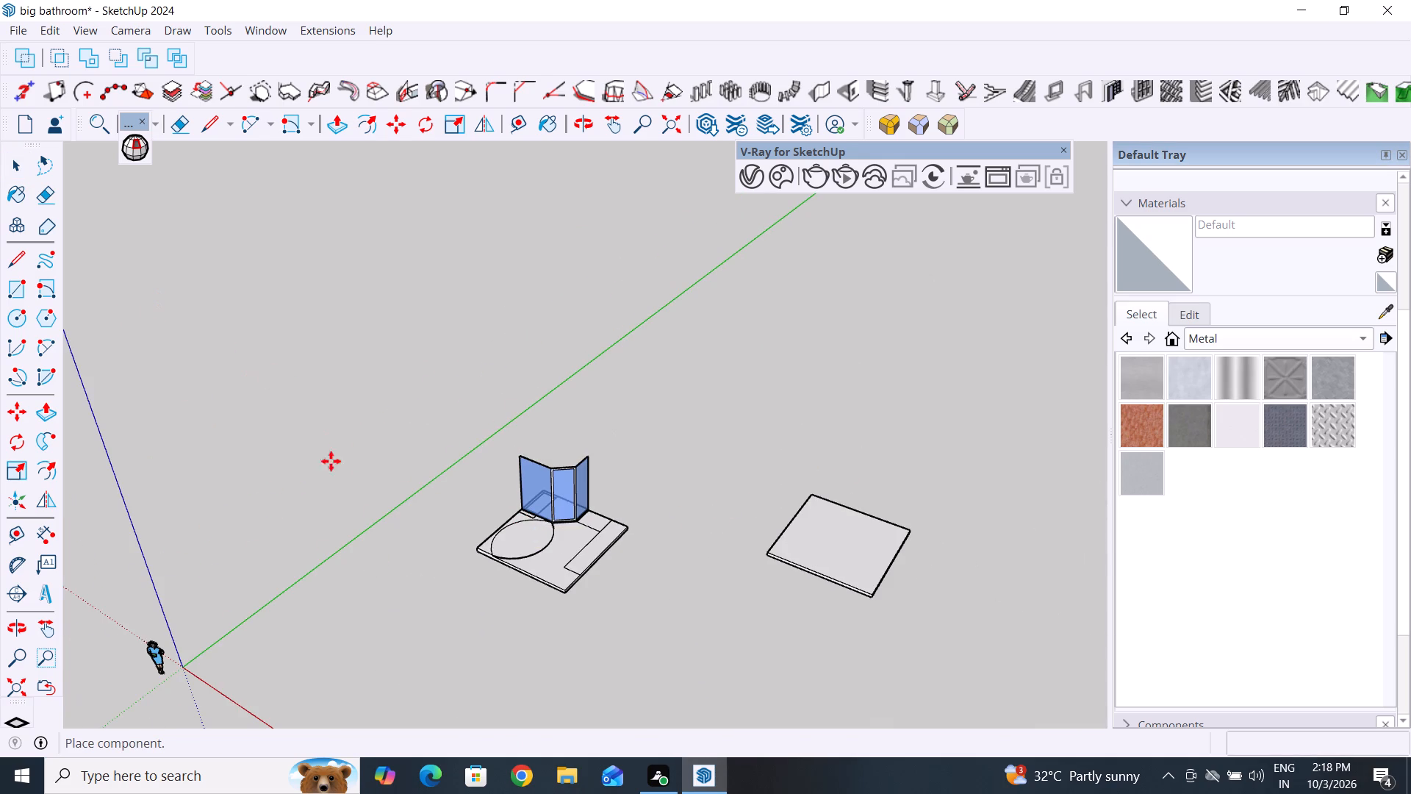
pyautogui.click(376, 561)
# Clear the selection and examine the area around the two floor slabs for the placed bathtub.
pyautogui.scroll(4, 545, 588)
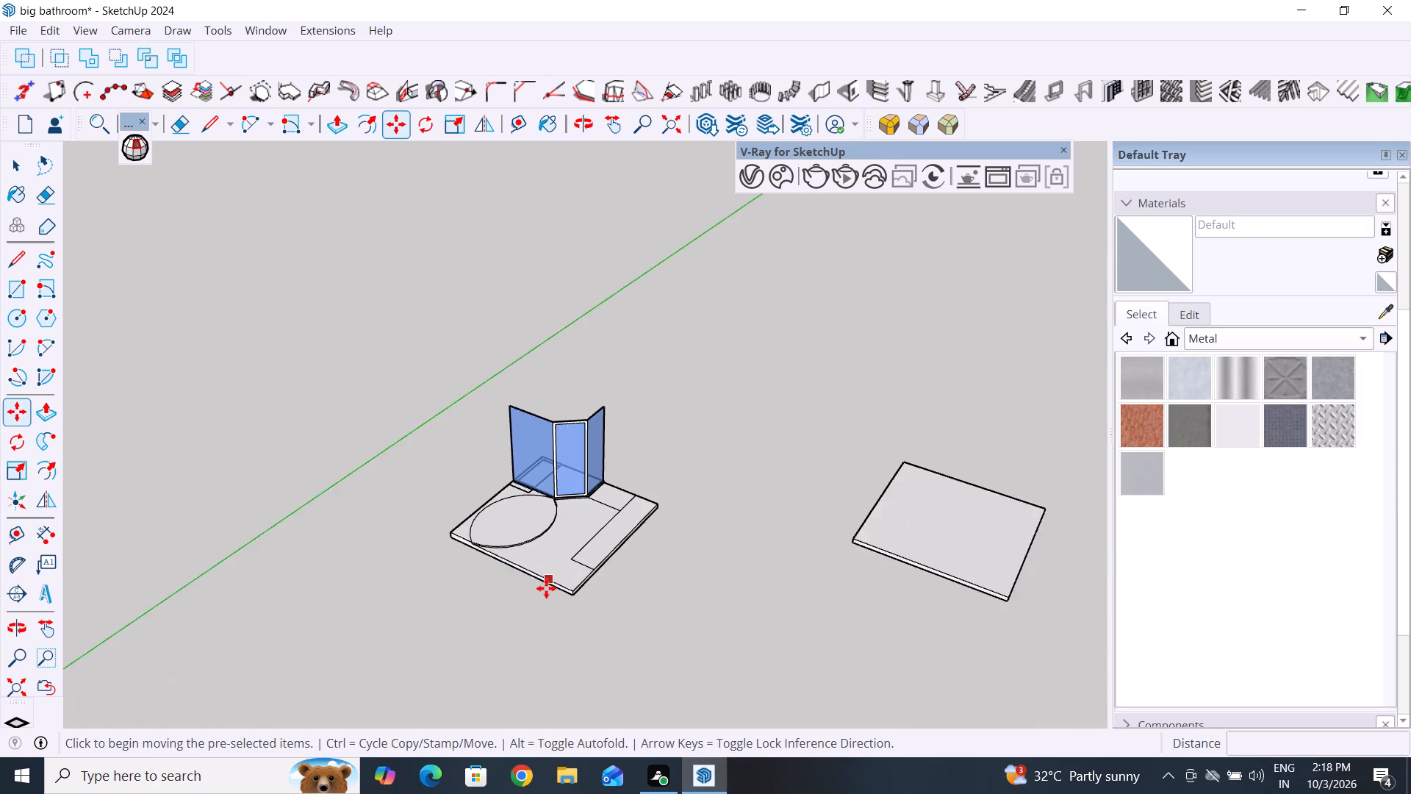
pyautogui.scroll(-6, 546, 588)
pyautogui.scroll(5, 574, 532)
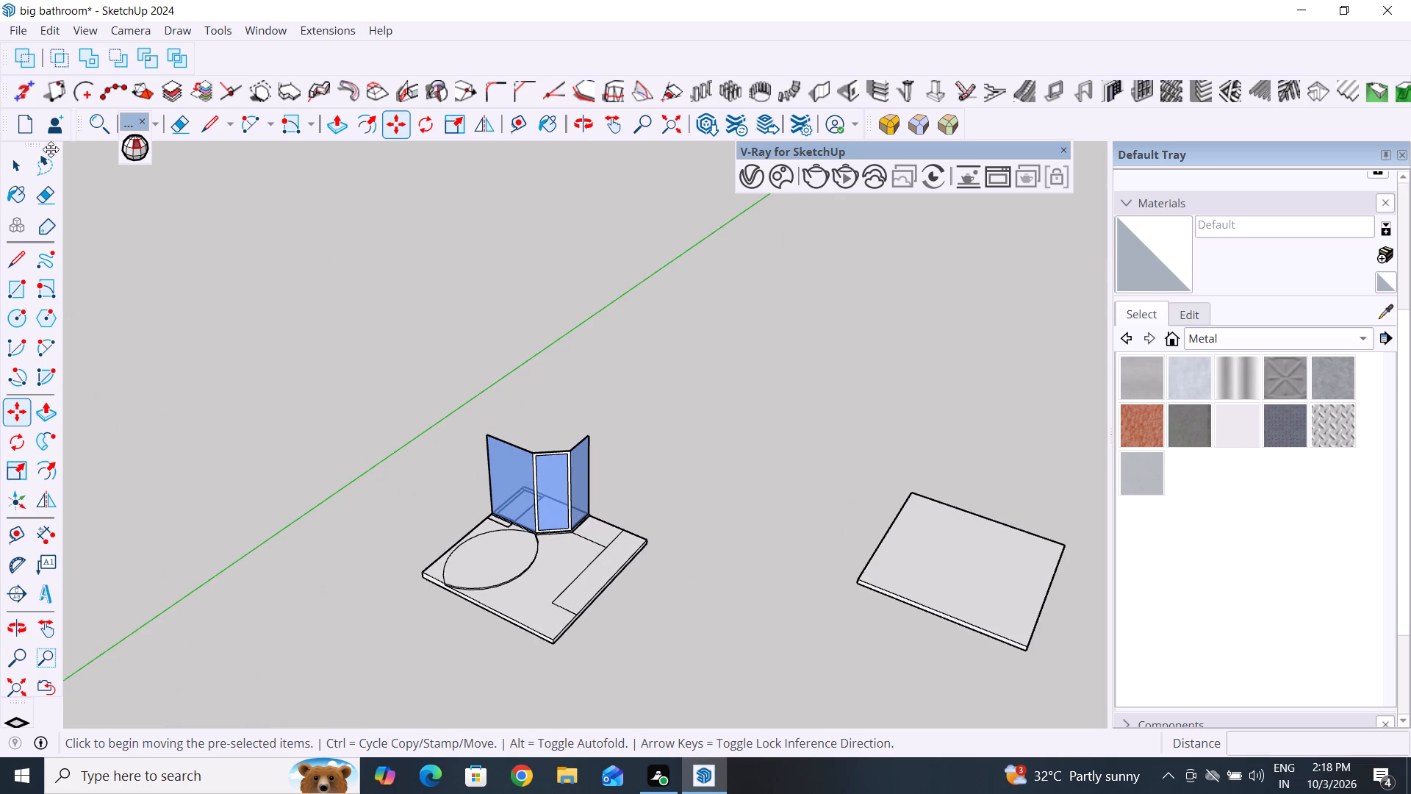
pyautogui.click(16, 169)
pyautogui.click(309, 595)
pyautogui.scroll(1, 521, 532)
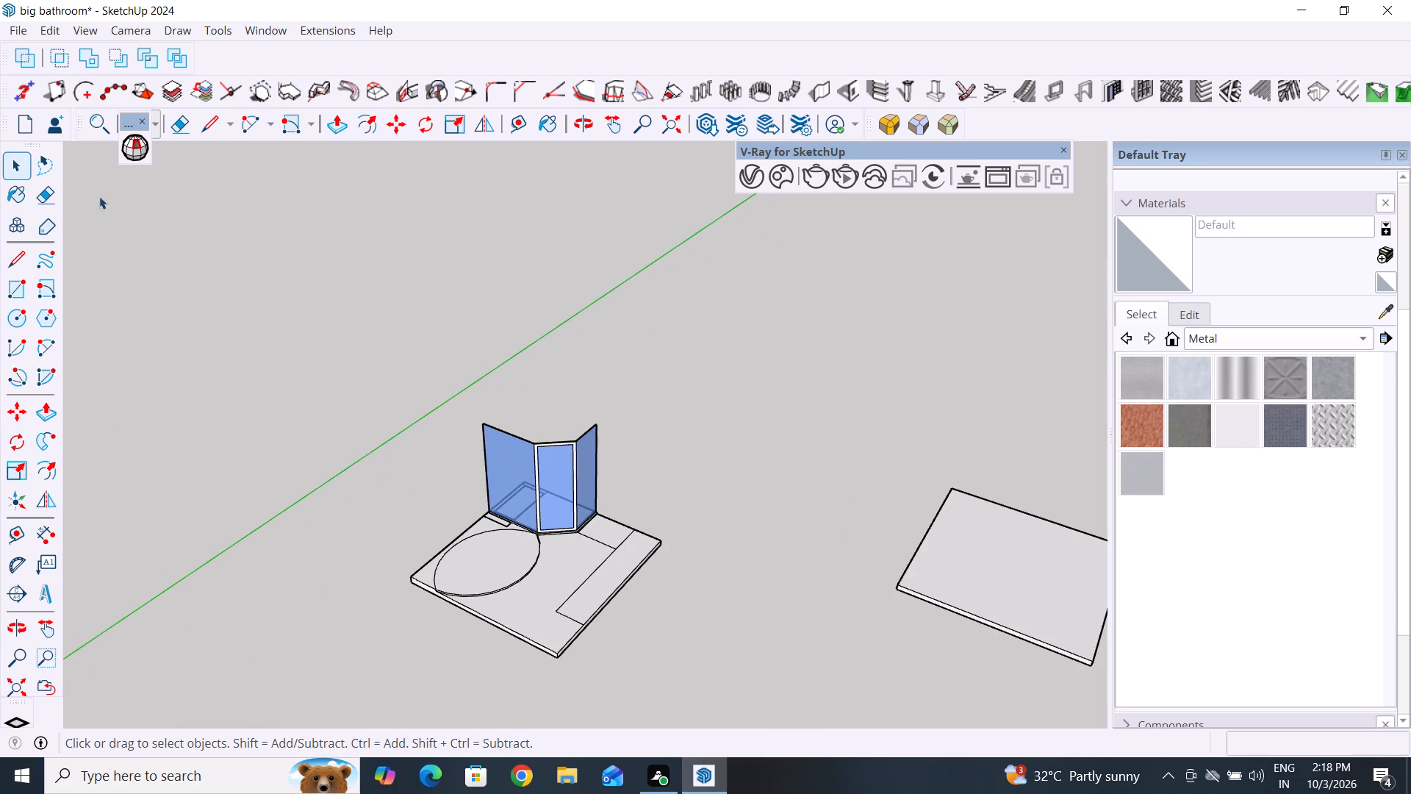
pyautogui.click(49, 21)
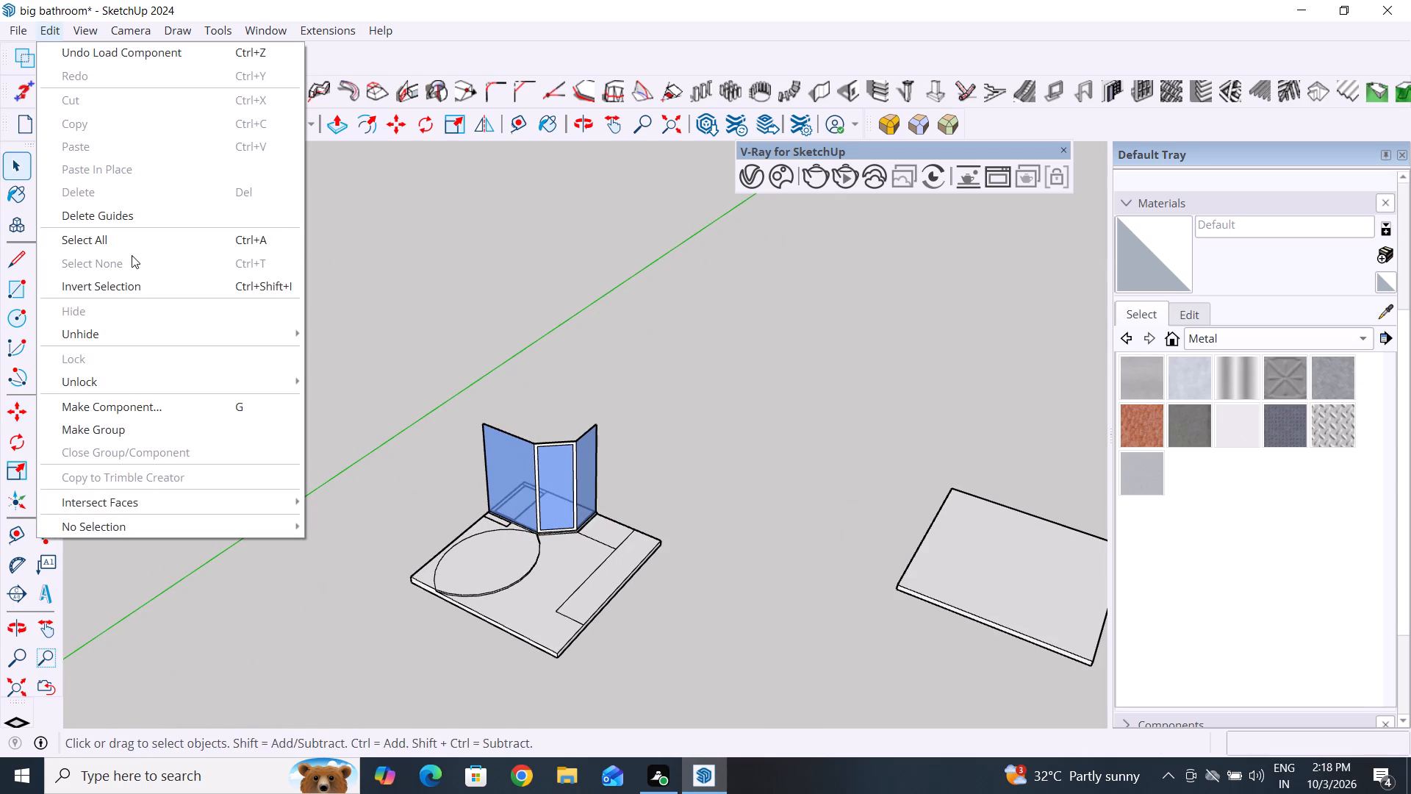
pyautogui.click(418, 303)
pyautogui.scroll(-5, 441, 545)
pyautogui.moveTo(550, 515); pyautogui.dragTo(436, 521, button='middle')
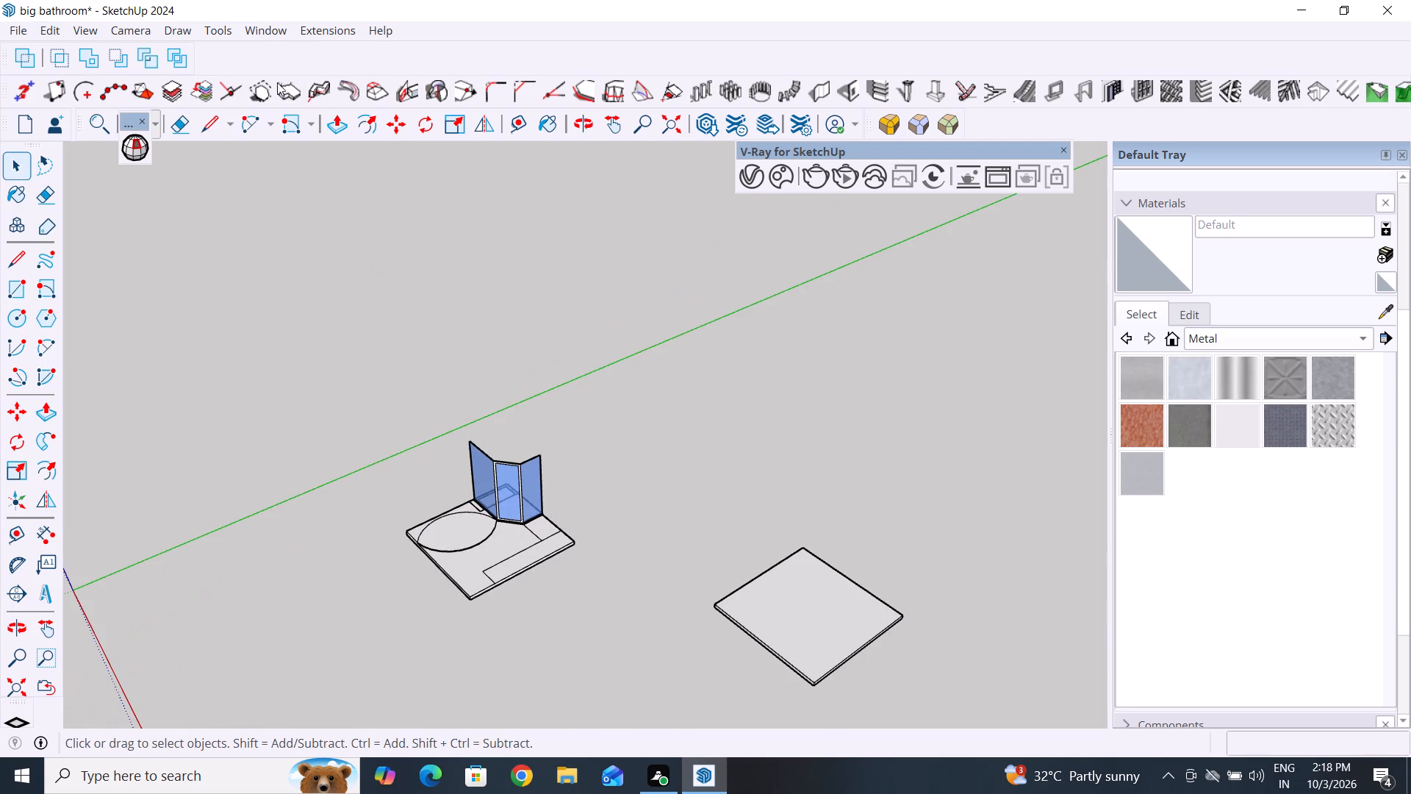
# Reopen the 3D Warehouse bathtub results and compare the models' shapes, styles and file sizes for another suitable tub.
pyautogui.click(269, 33)
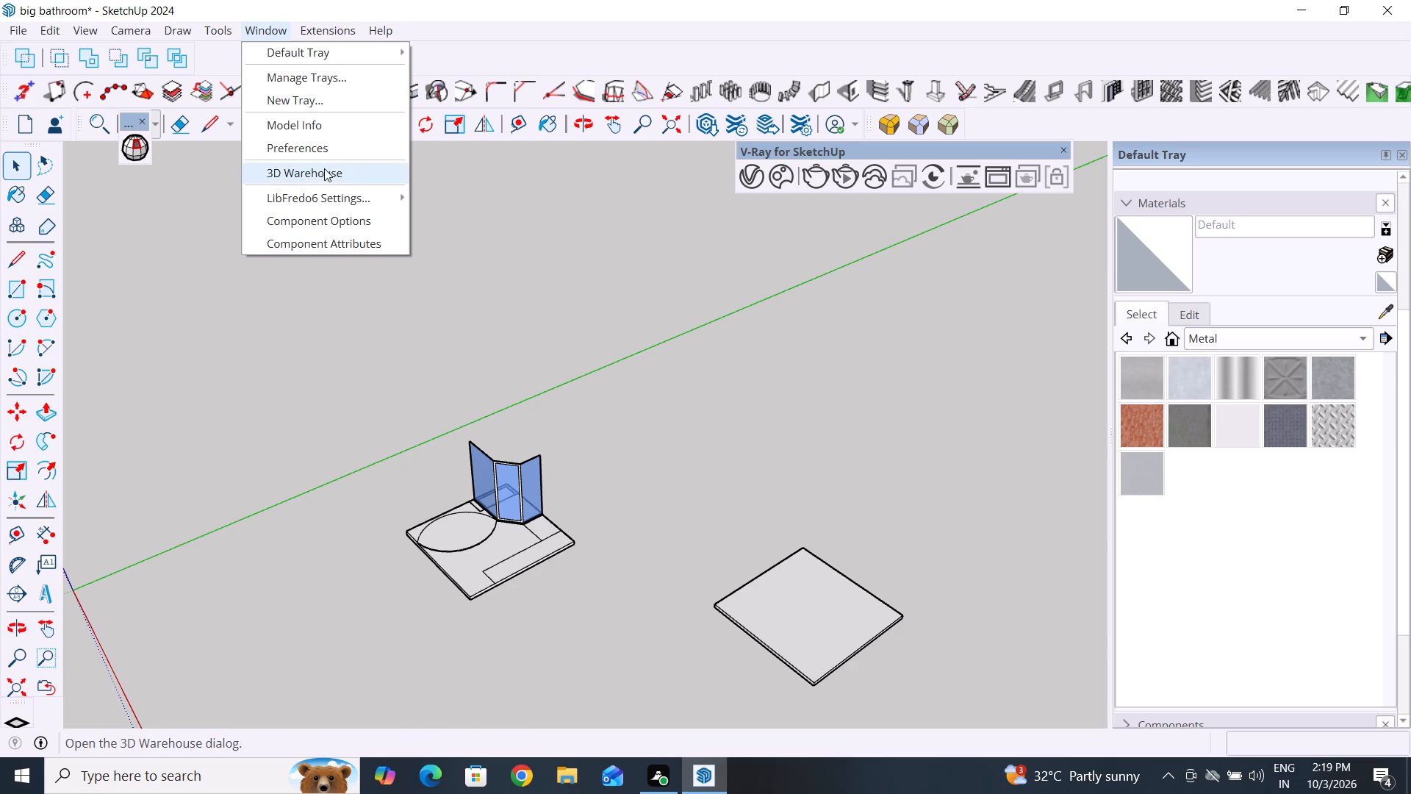
pyautogui.click(324, 168)
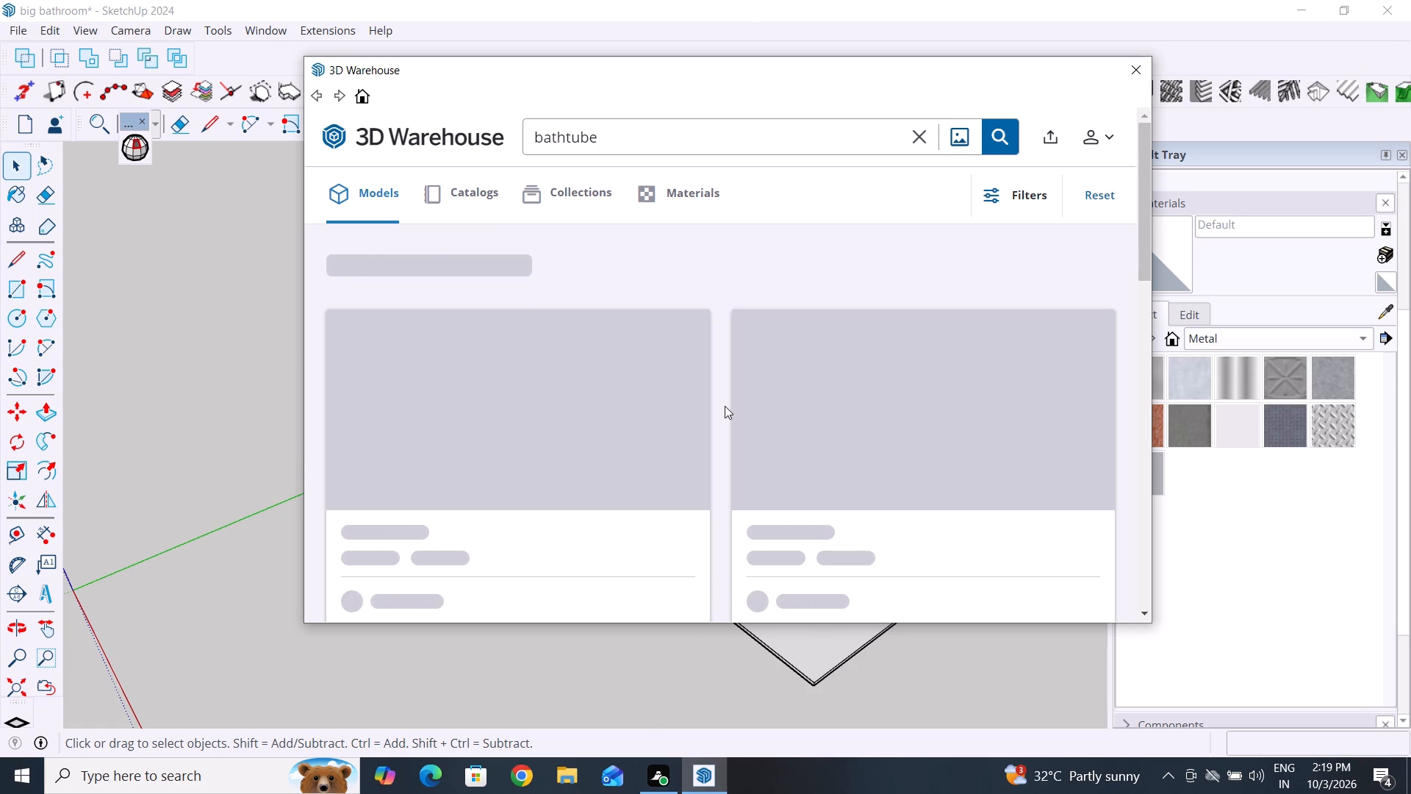
pyautogui.scroll(-3, 944, 521)
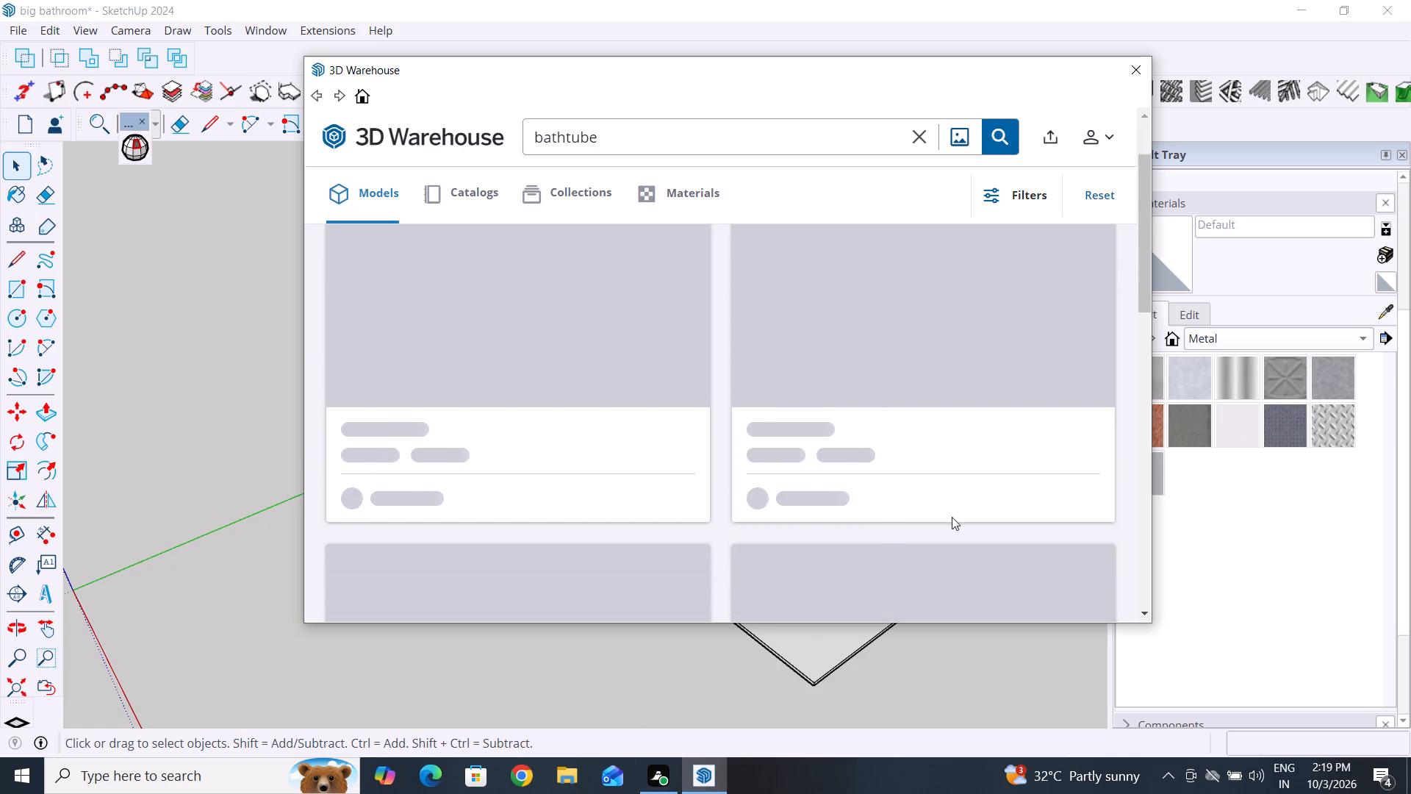
pyautogui.scroll(-10, 952, 517)
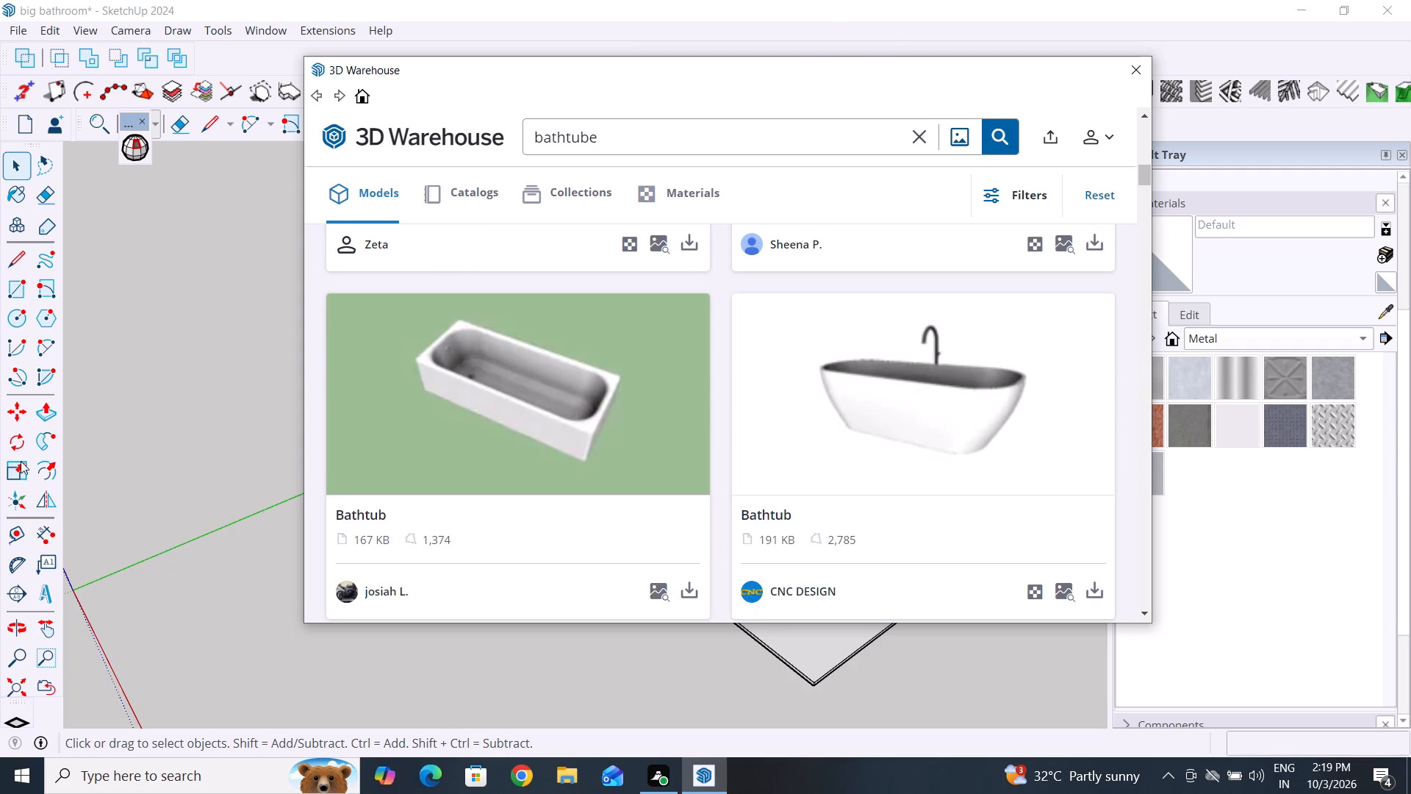
pyautogui.scroll(-4, 650, 453)
pyautogui.scroll(-5, 722, 530)
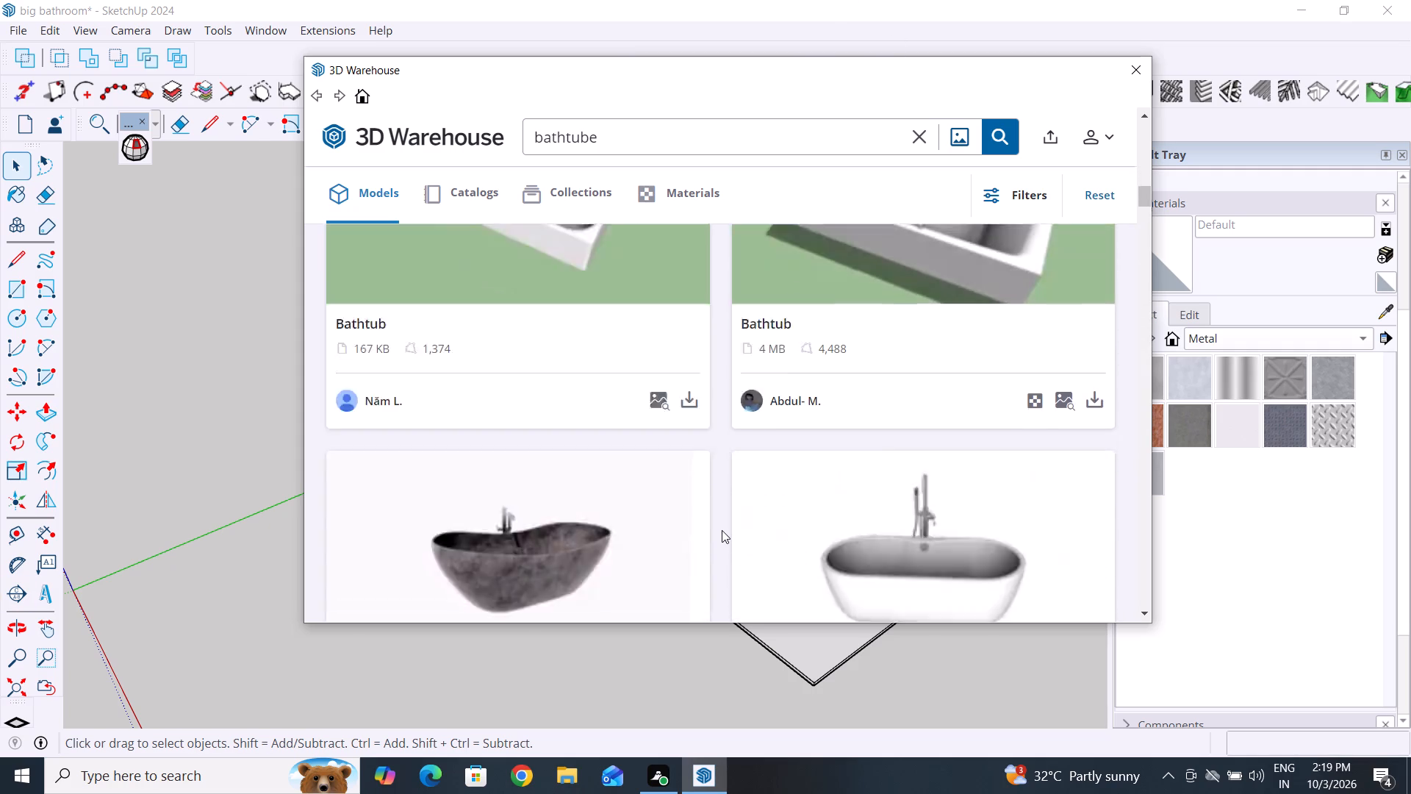
pyautogui.scroll(-4, 722, 530)
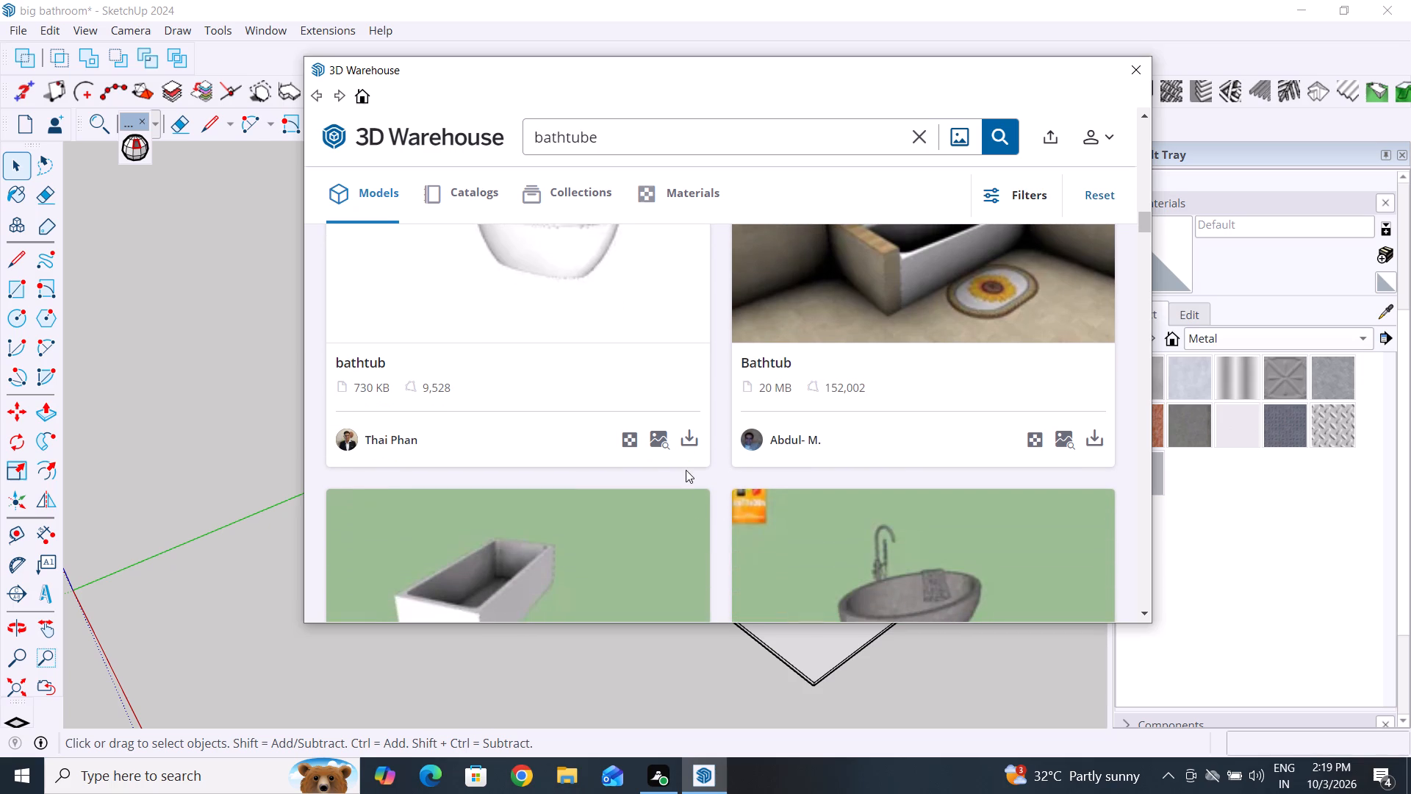
pyautogui.scroll(-12, 684, 468)
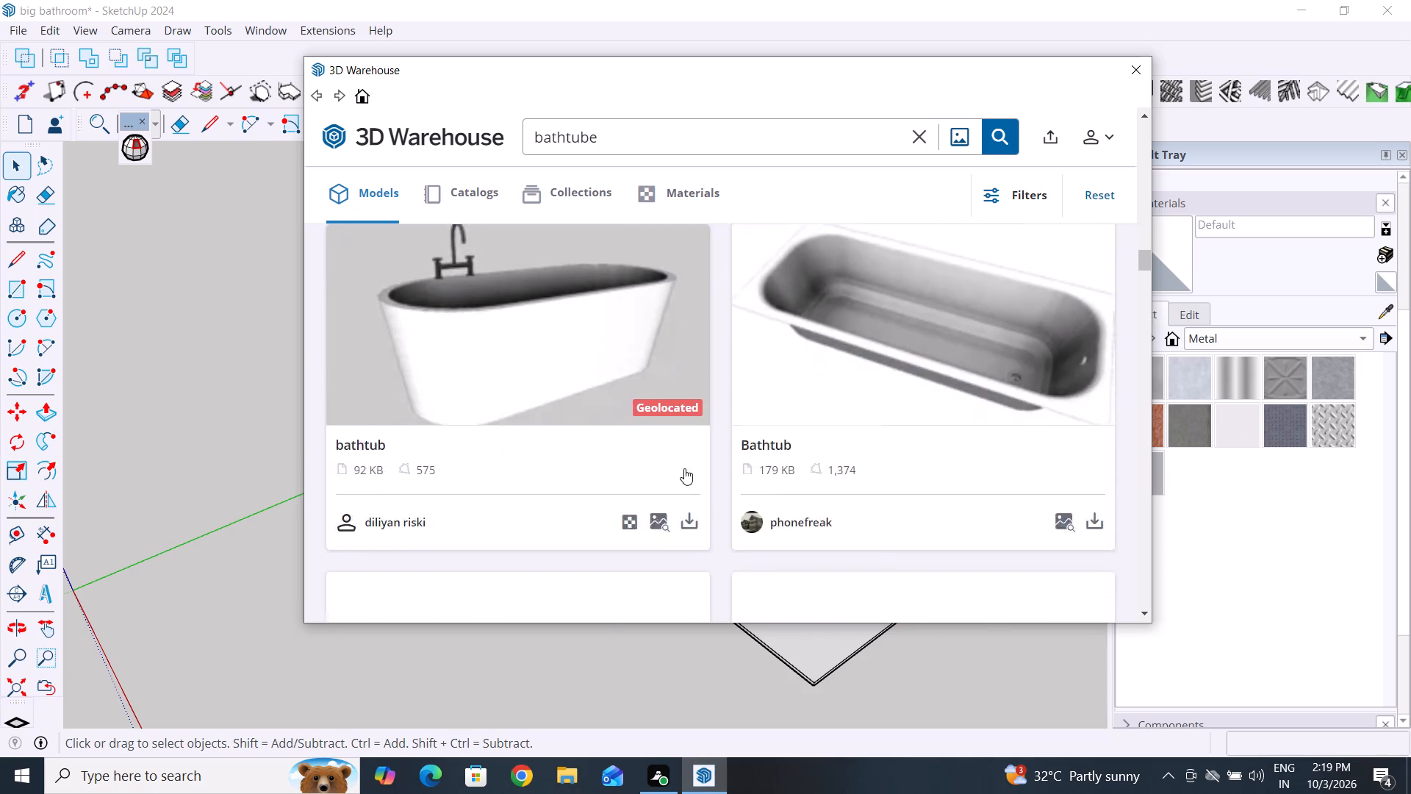
pyautogui.scroll(8, 684, 468)
pyautogui.scroll(-6, 684, 468)
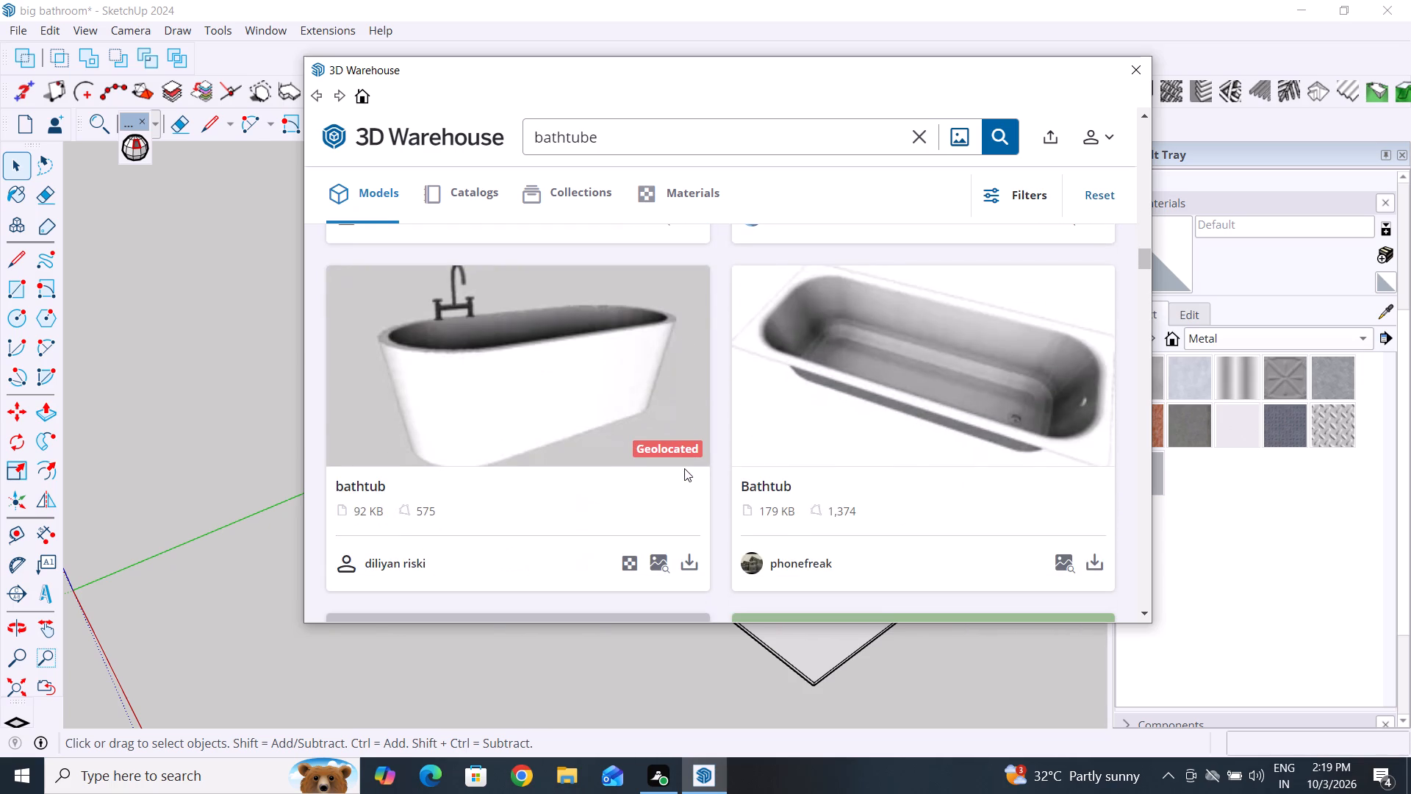
pyautogui.scroll(-9, 684, 468)
pyautogui.scroll(1, 684, 468)
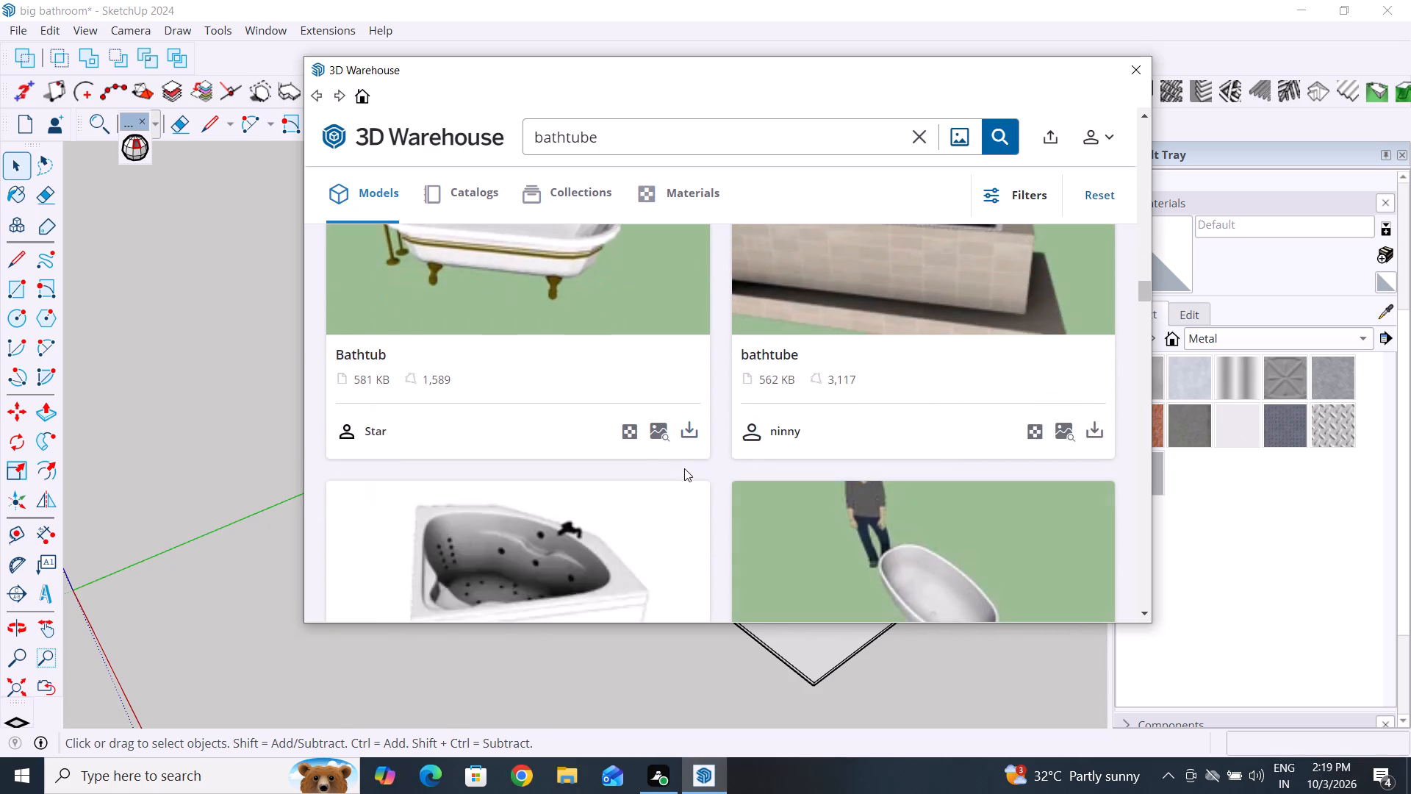
pyautogui.scroll(-6, 684, 468)
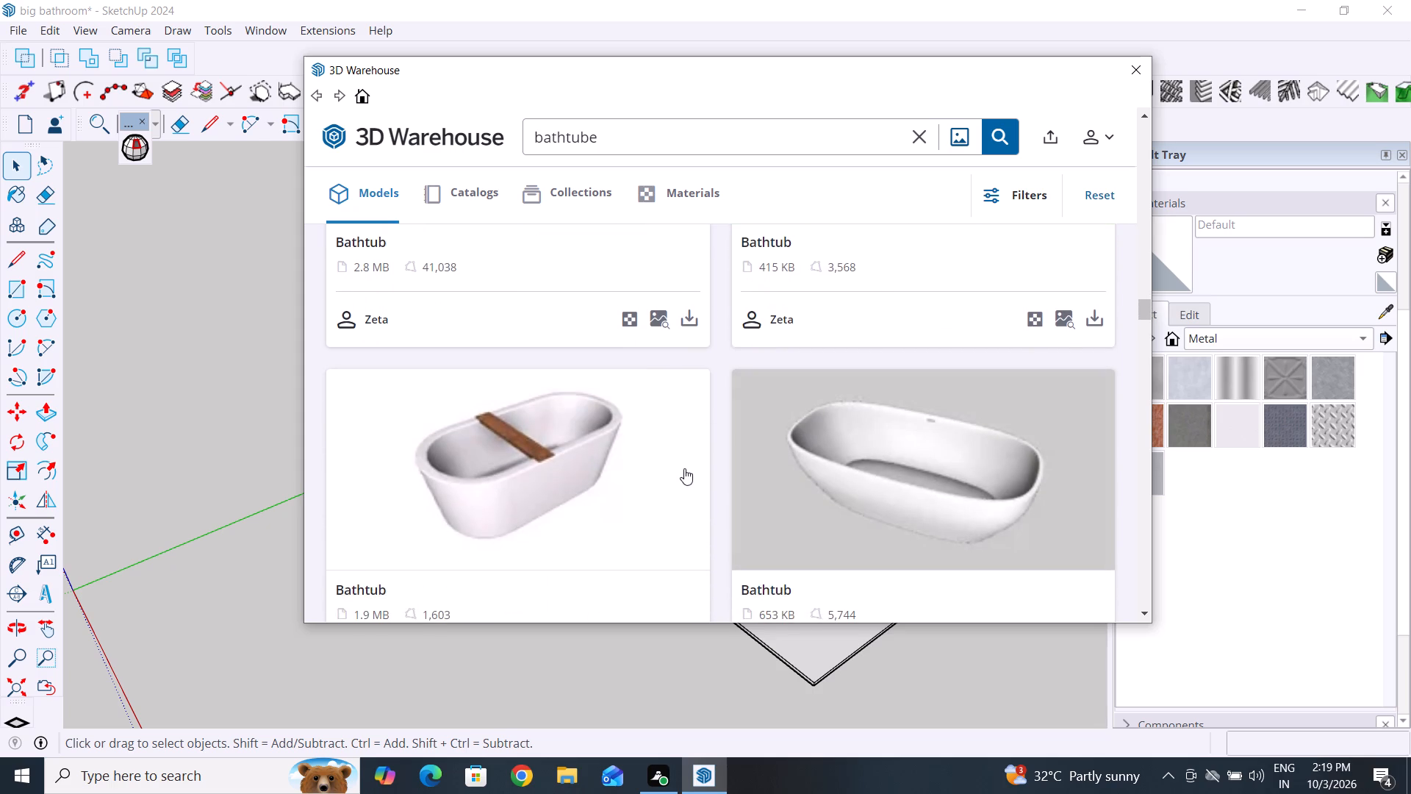
pyautogui.scroll(-8, 684, 468)
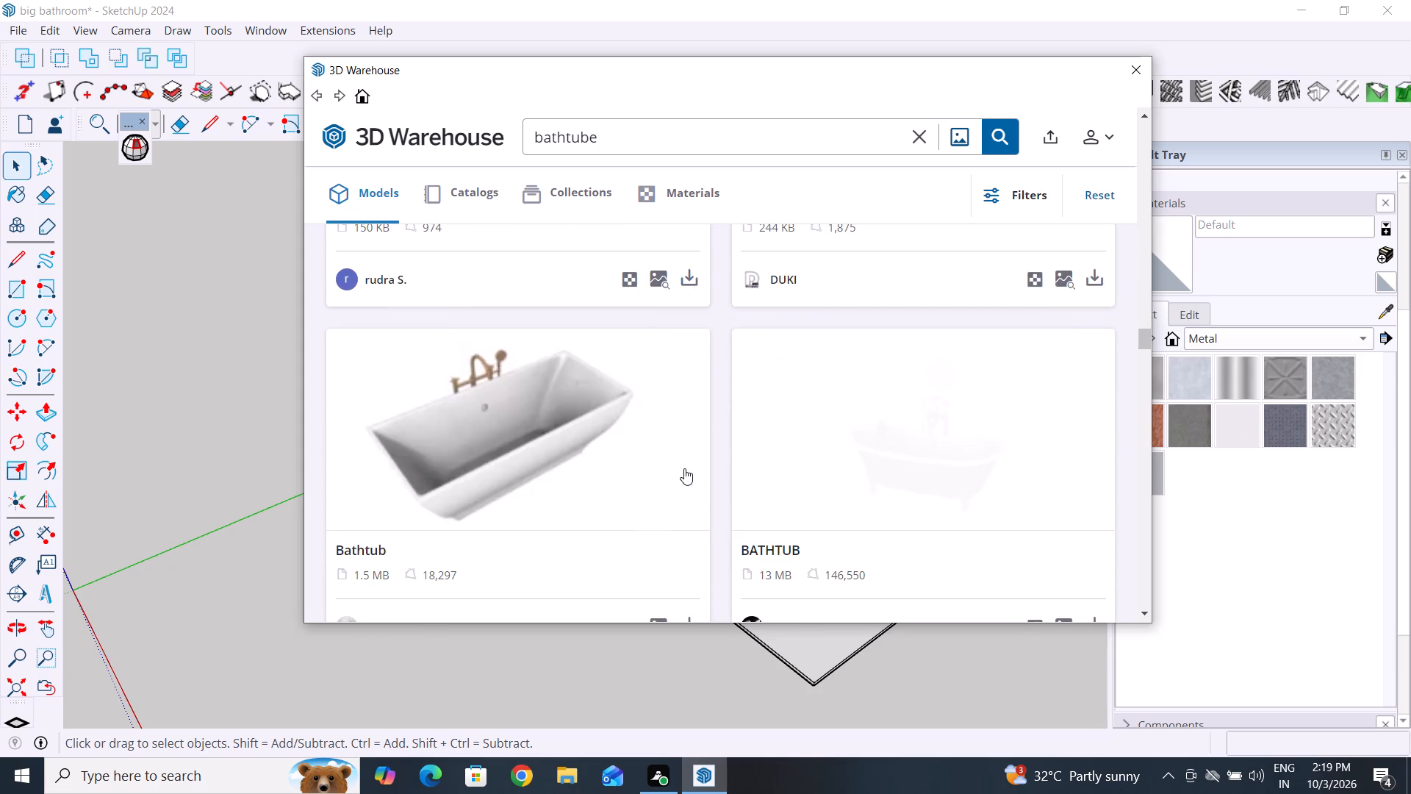
pyautogui.scroll(-7, 684, 468)
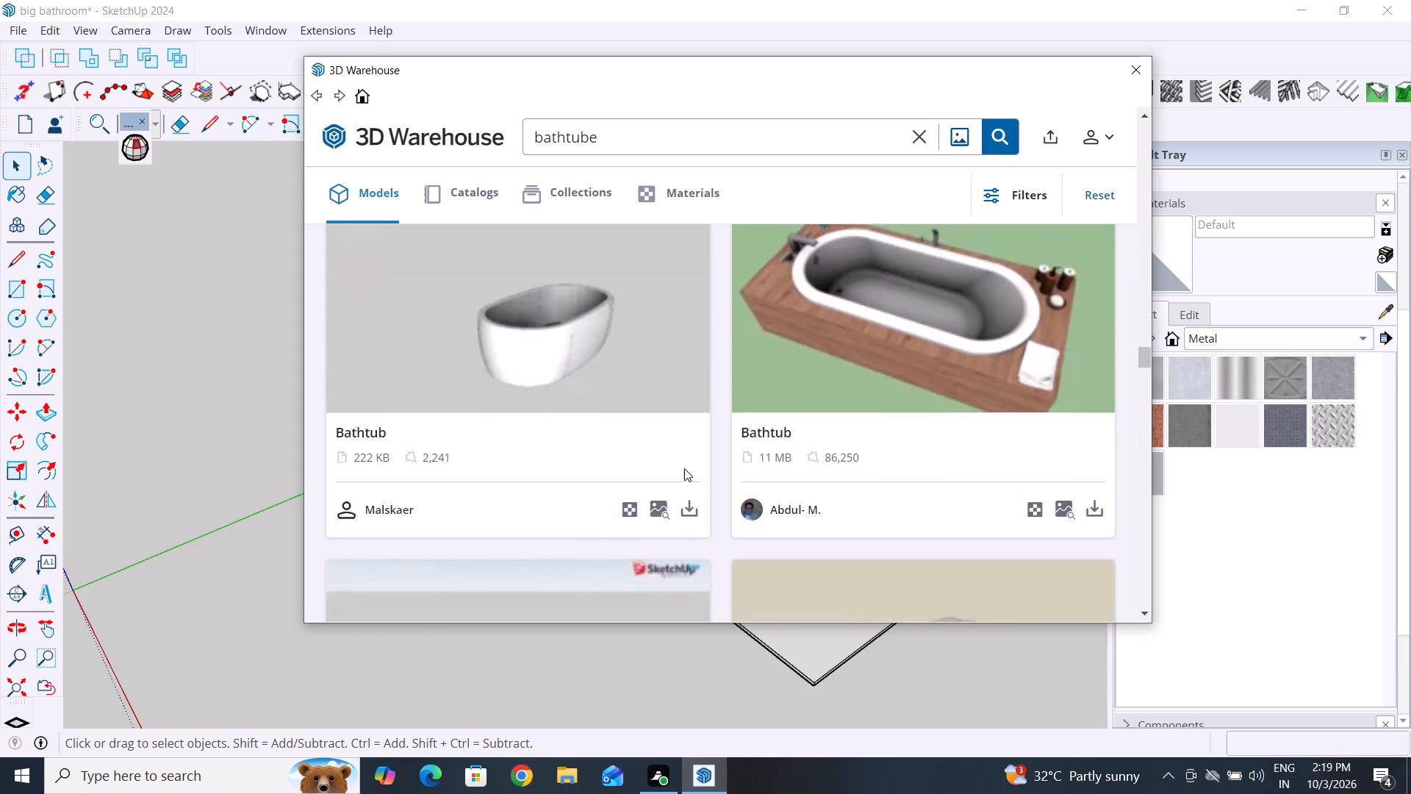
pyautogui.scroll(-6, 684, 468)
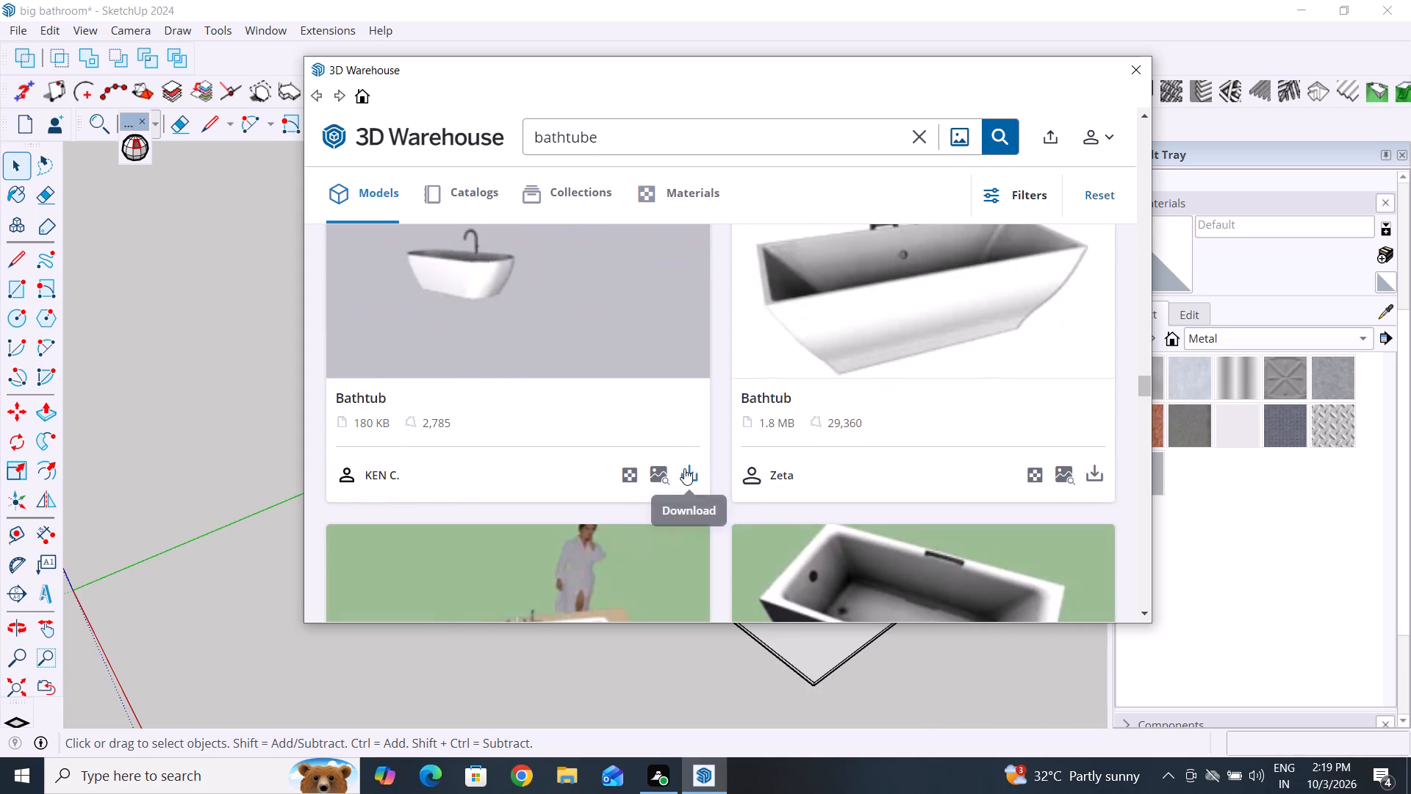
pyautogui.scroll(-4, 684, 468)
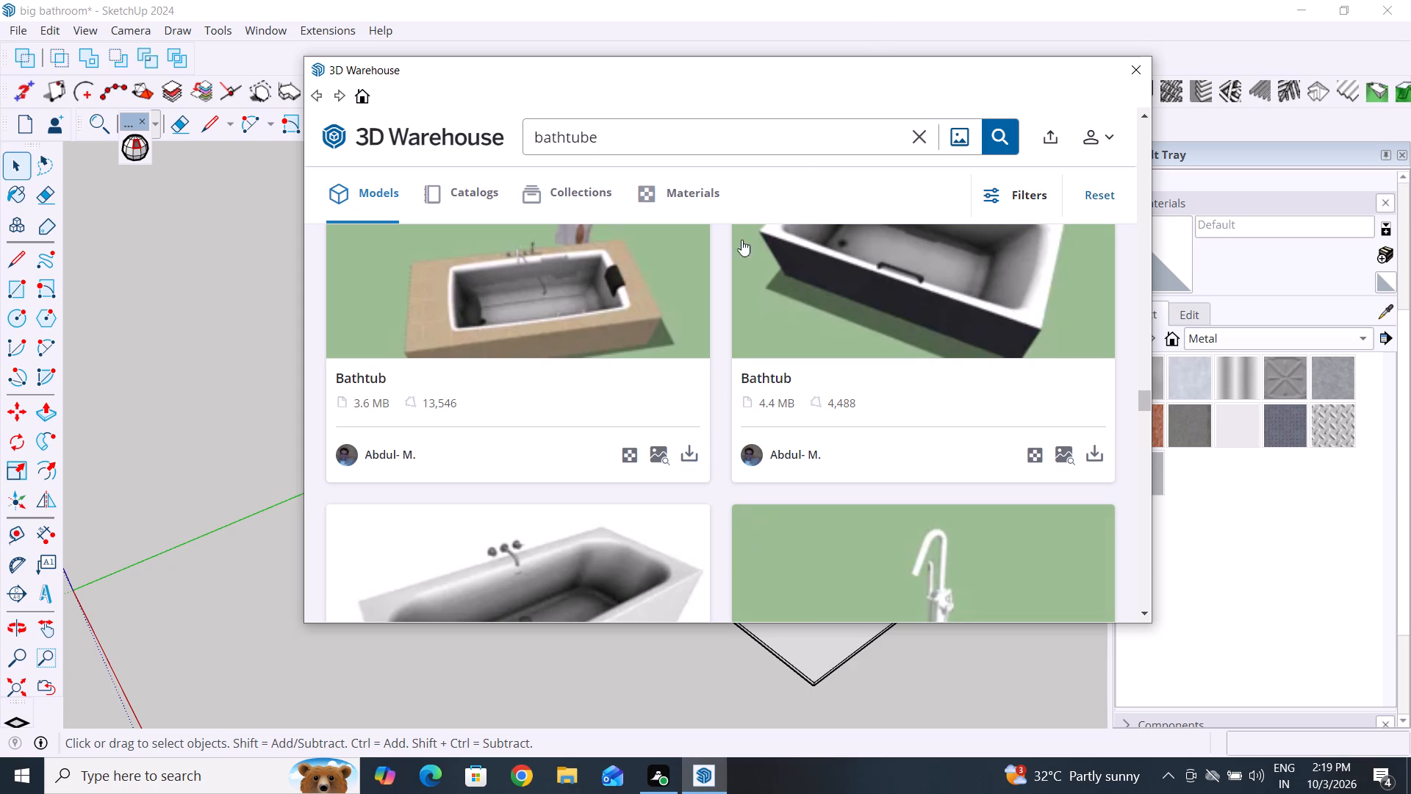
pyautogui.scroll(-8, 765, 514)
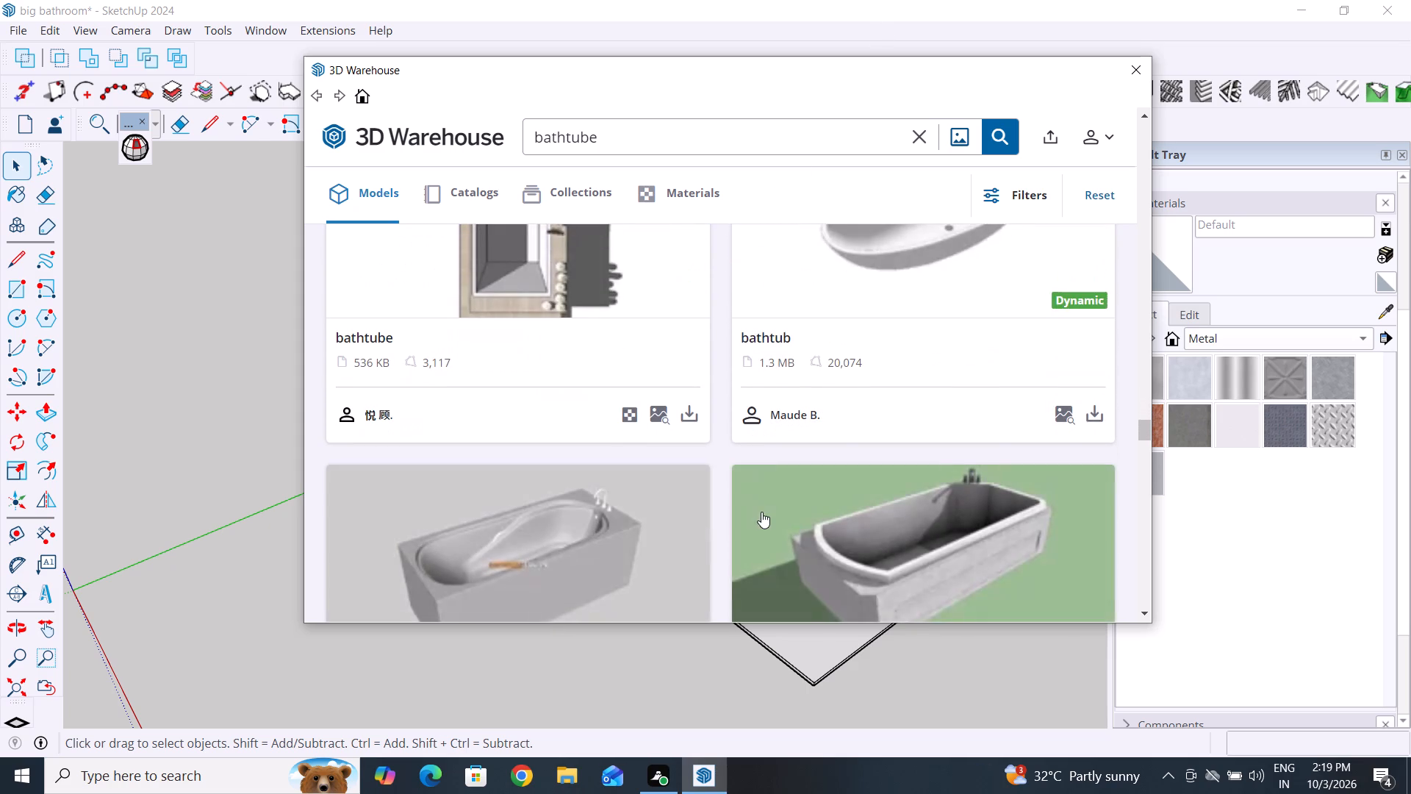
pyautogui.scroll(-1, 761, 512)
pyautogui.scroll(-4, 618, 550)
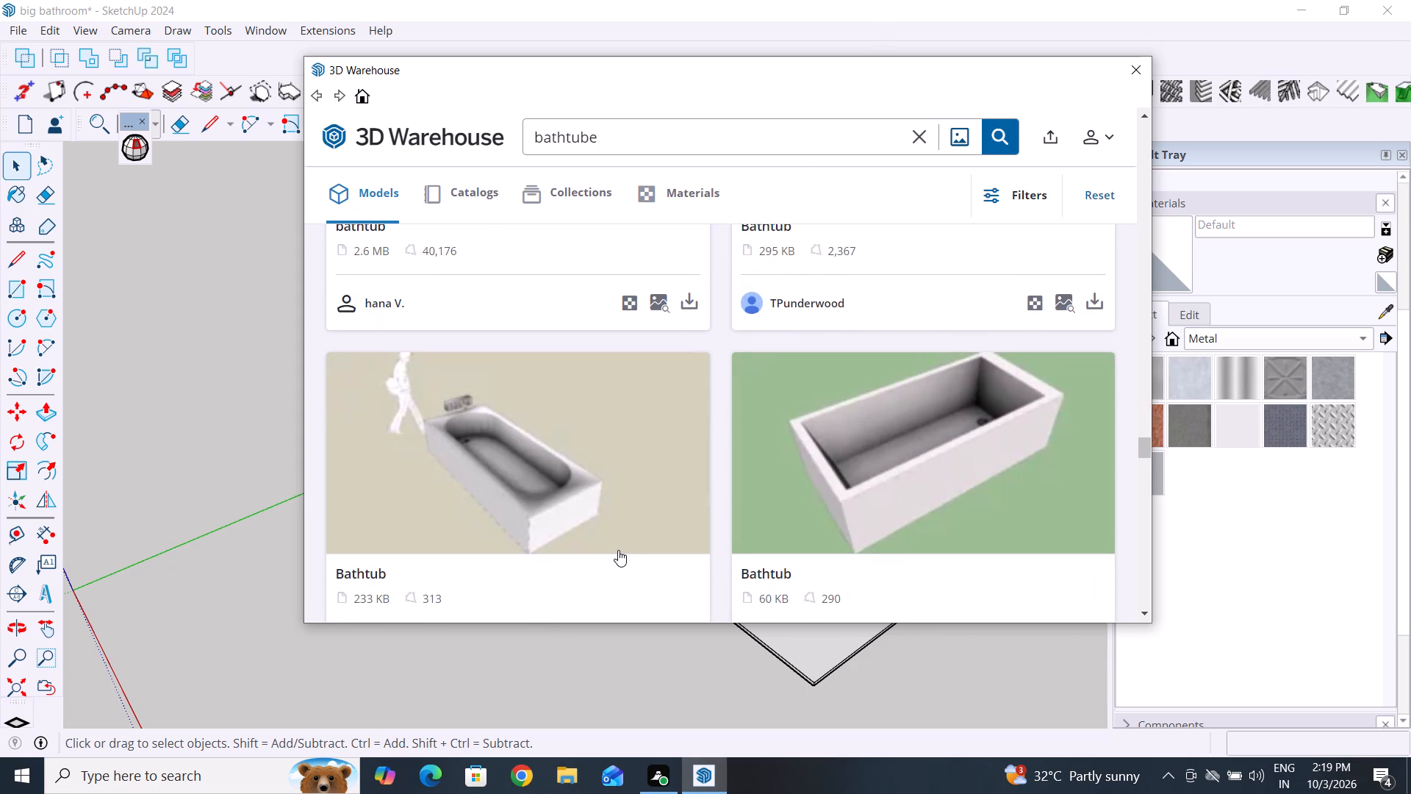
pyautogui.scroll(-8, 618, 550)
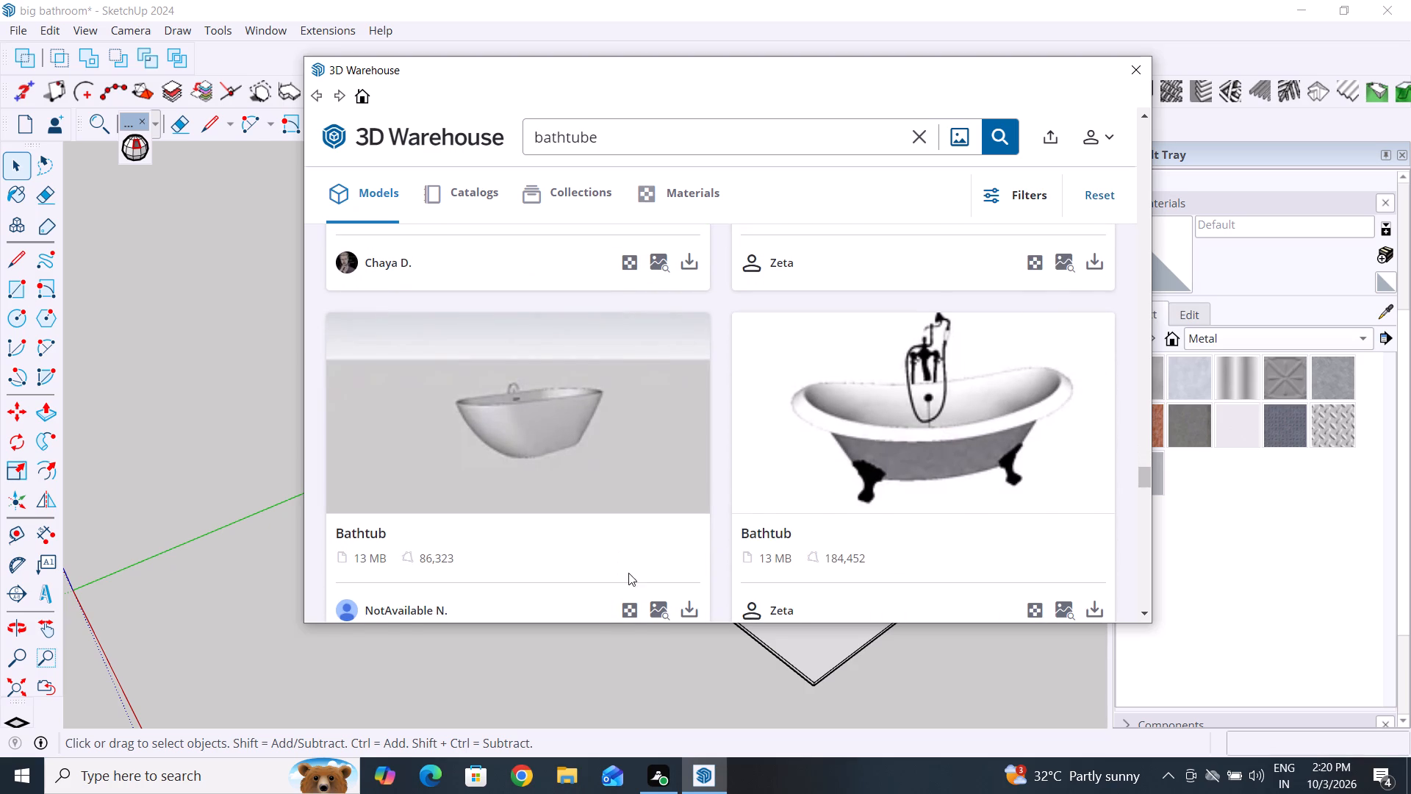
pyautogui.scroll(-1, 628, 572)
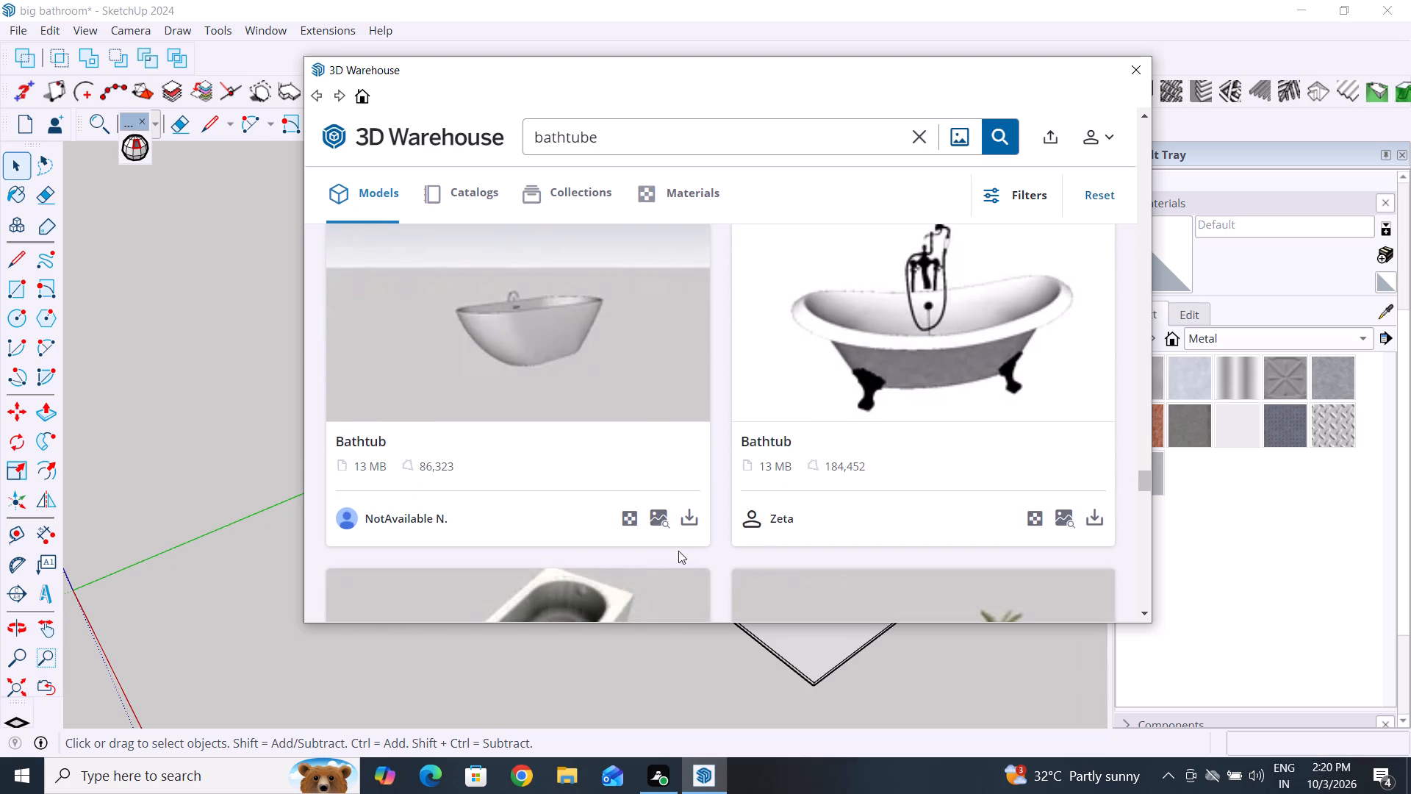
pyautogui.click(685, 520)
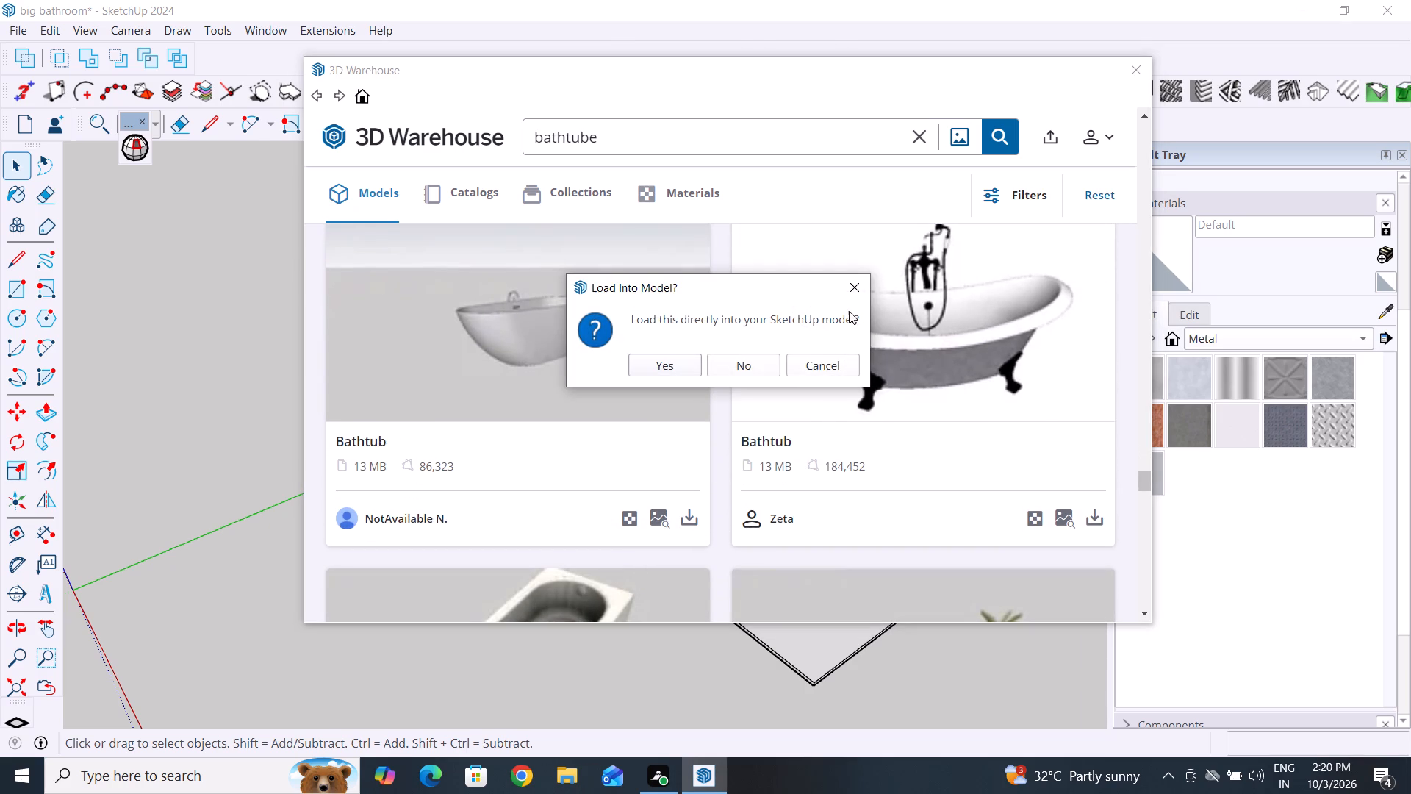
pyautogui.click(852, 286)
# Examine the remaining bathtub models through the end of the loaded 3D Warehouse results for a suitable freestanding tub.
pyautogui.scroll(-7, 757, 431)
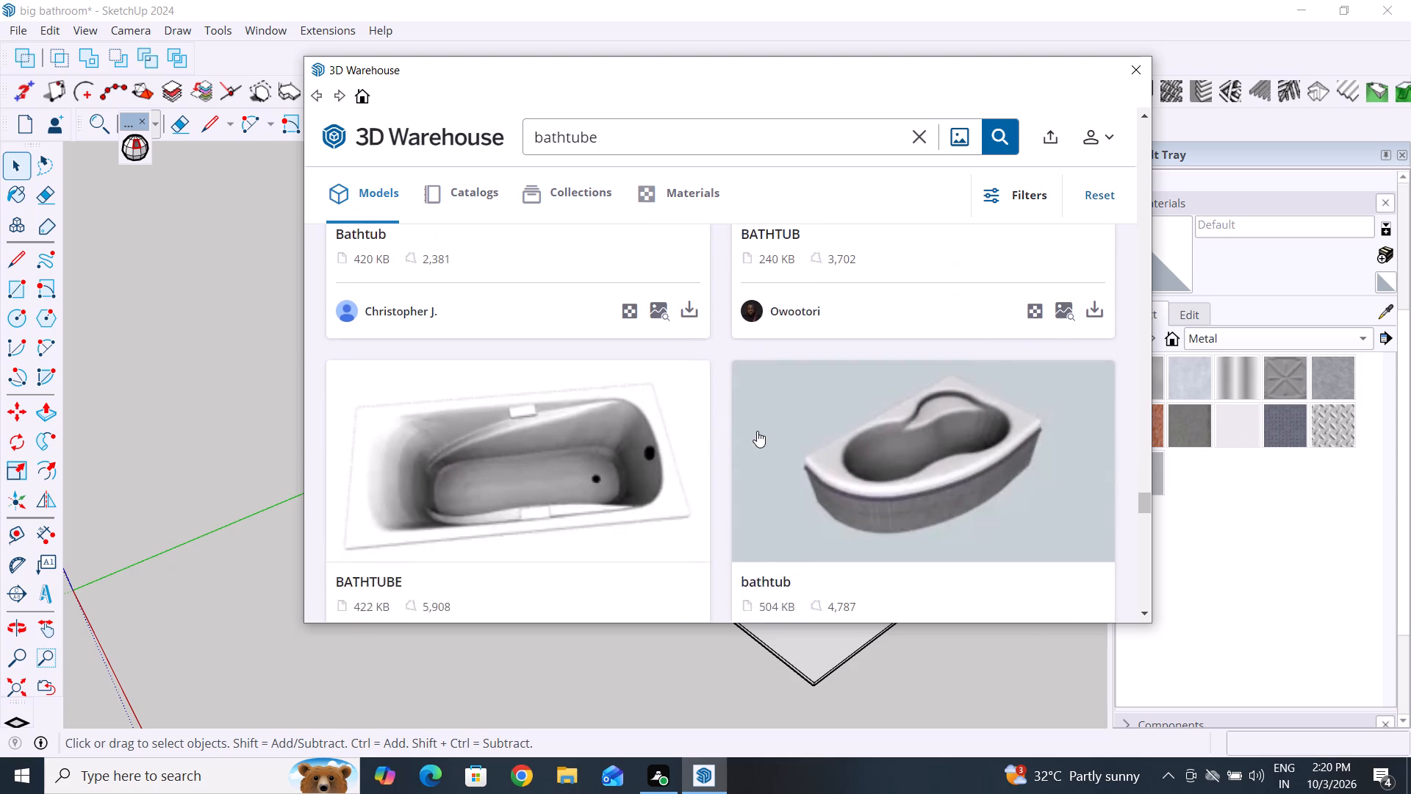
pyautogui.scroll(-7, 757, 431)
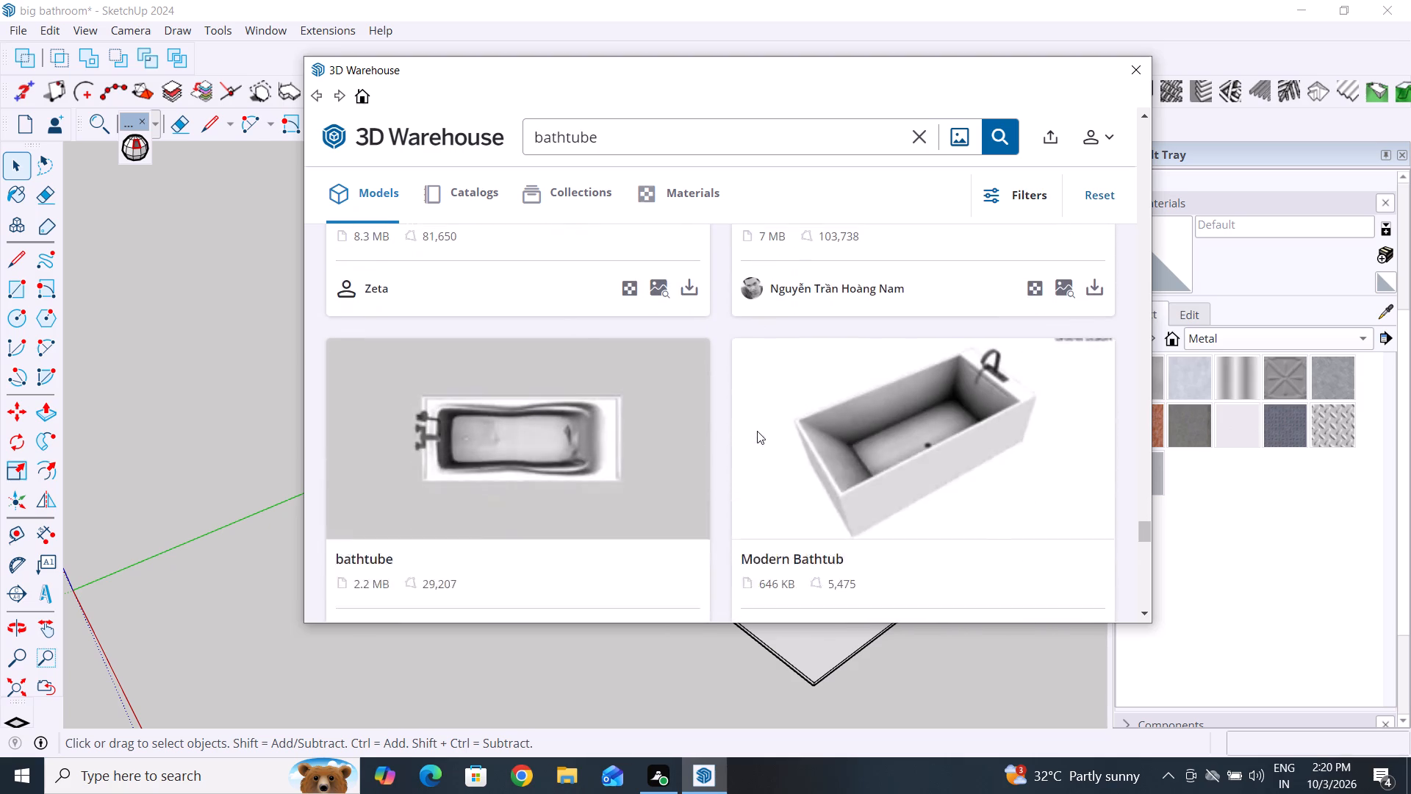
pyautogui.scroll(-10, 757, 431)
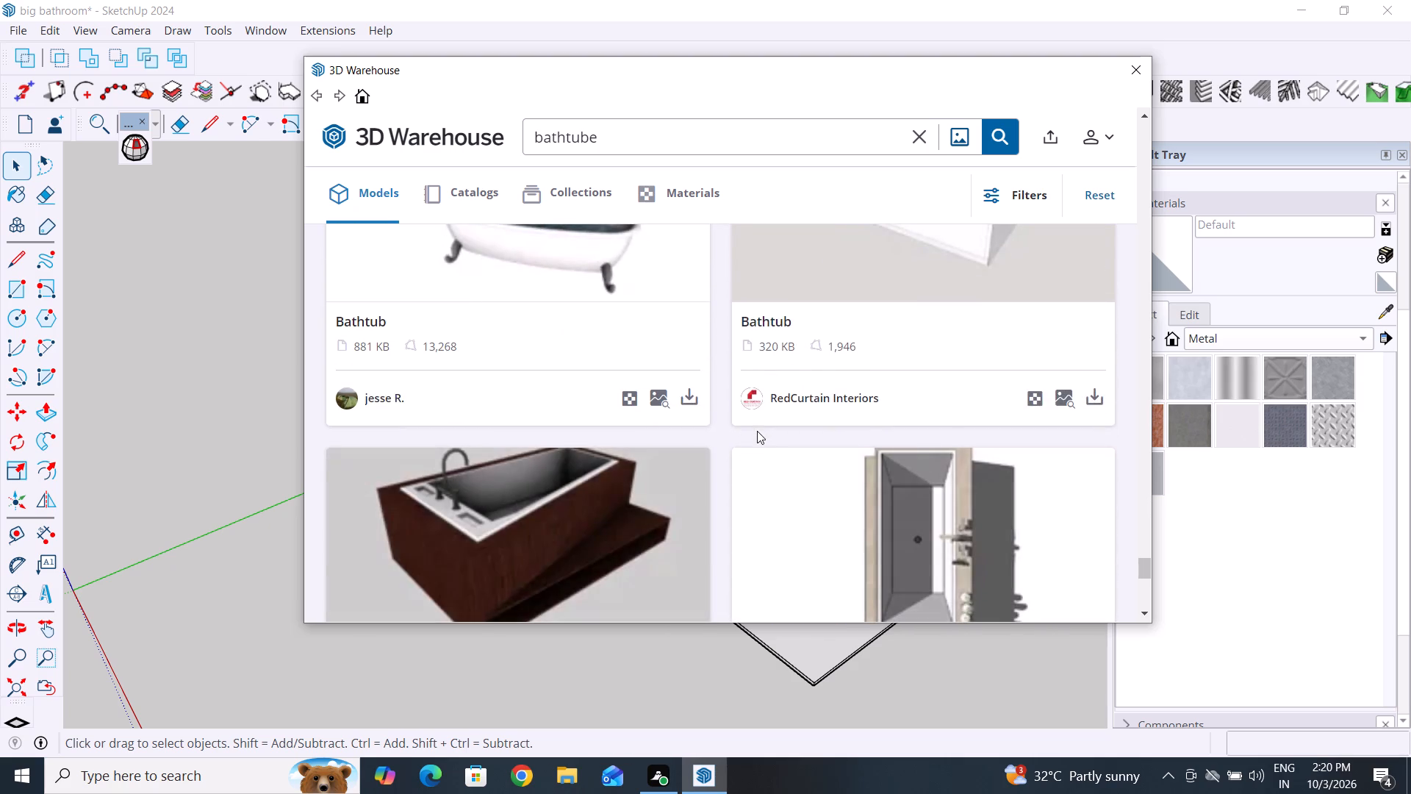
pyautogui.scroll(3, 757, 431)
pyautogui.scroll(-7, 757, 431)
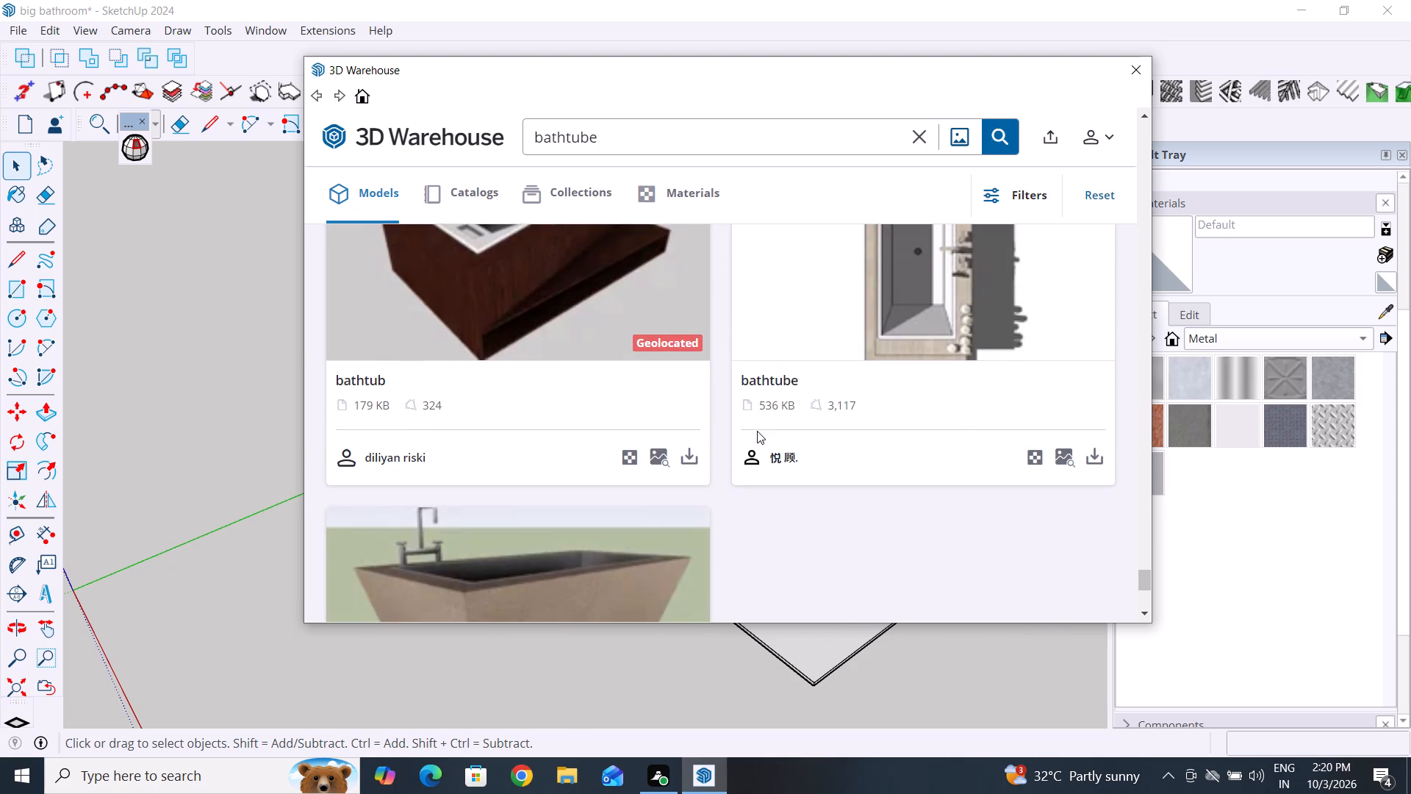
pyautogui.scroll(-5, 757, 431)
# Review the bathtub results from the end of the list back to the first models, comparing shapes, styles and file sizes.
pyautogui.scroll(10, 757, 431)
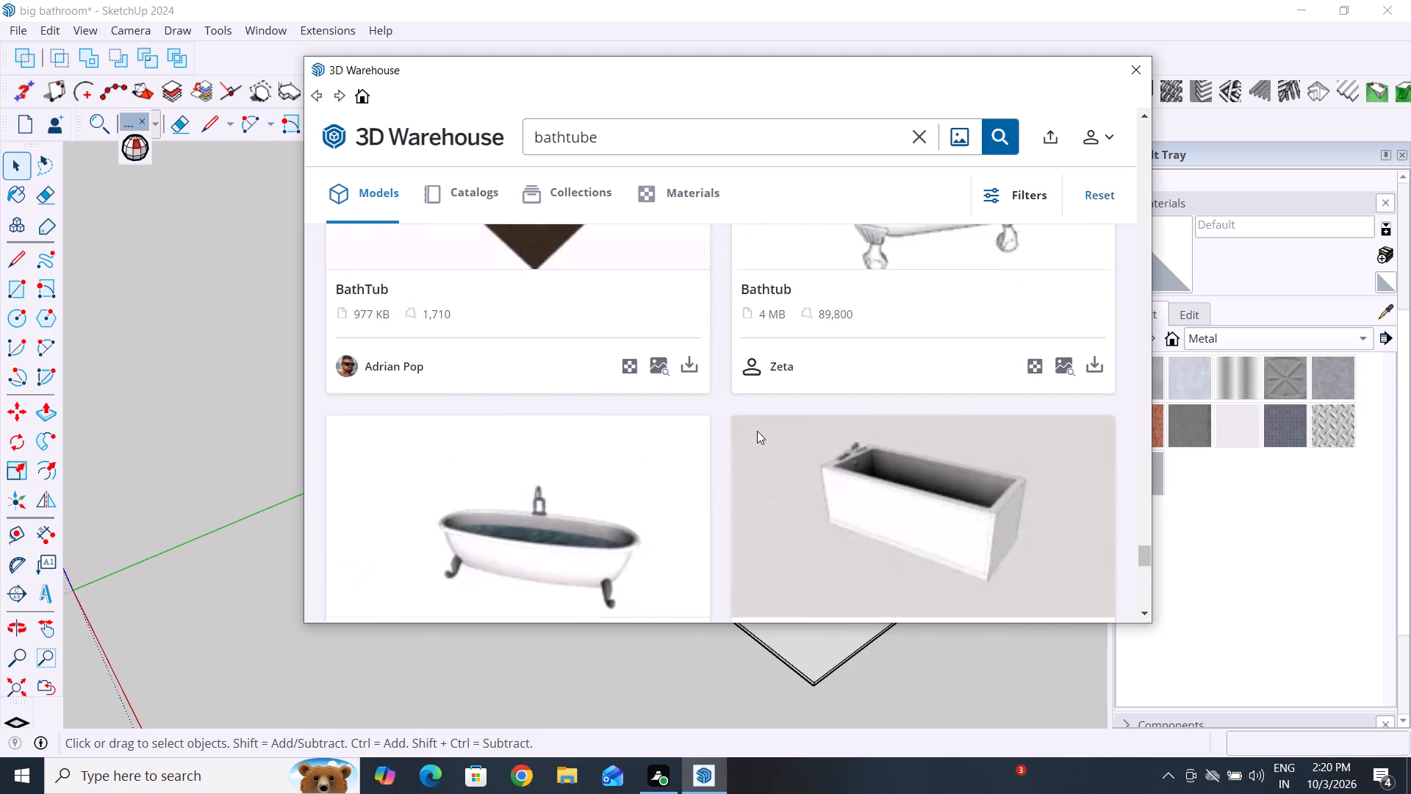
pyautogui.scroll(18, 757, 431)
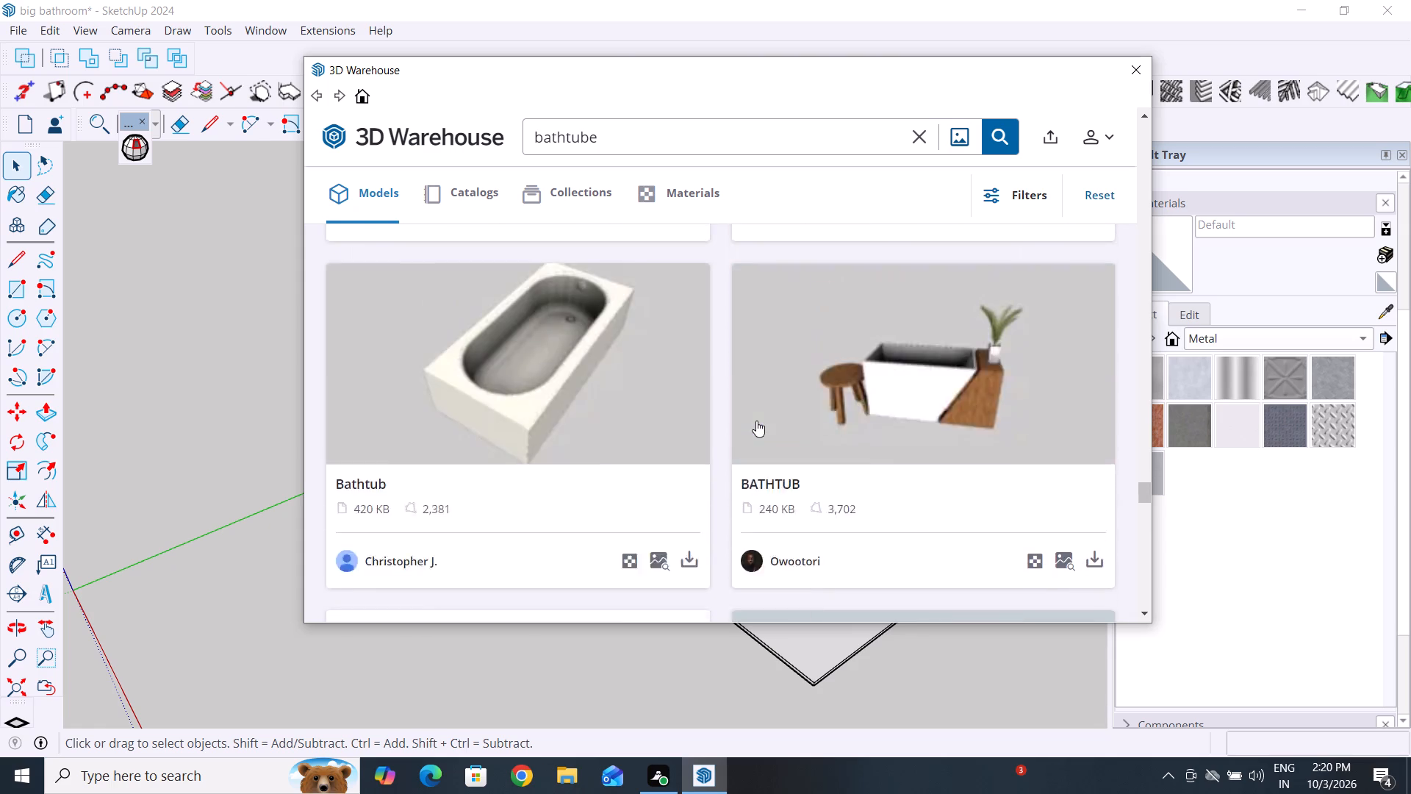
pyautogui.scroll(15, 756, 421)
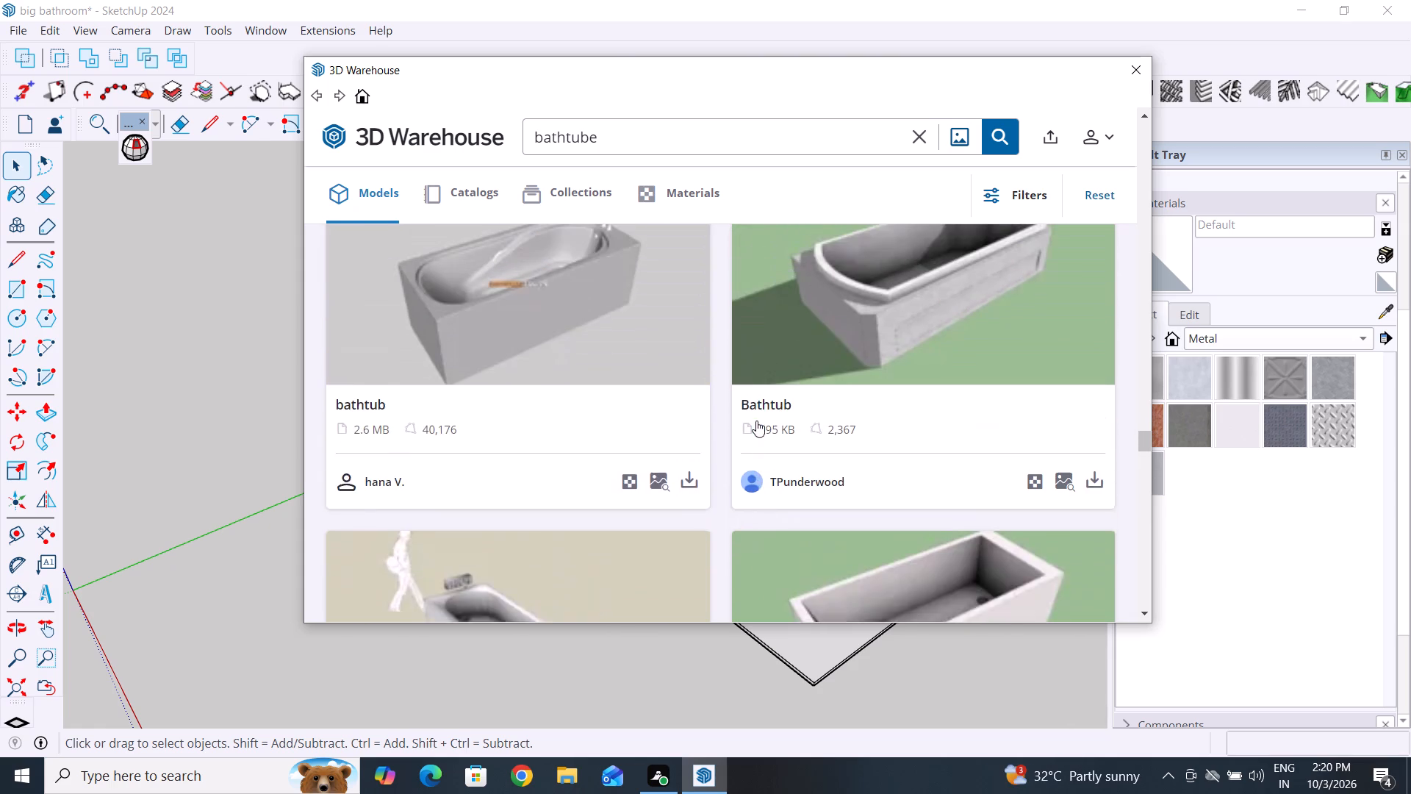
pyautogui.scroll(9, 756, 421)
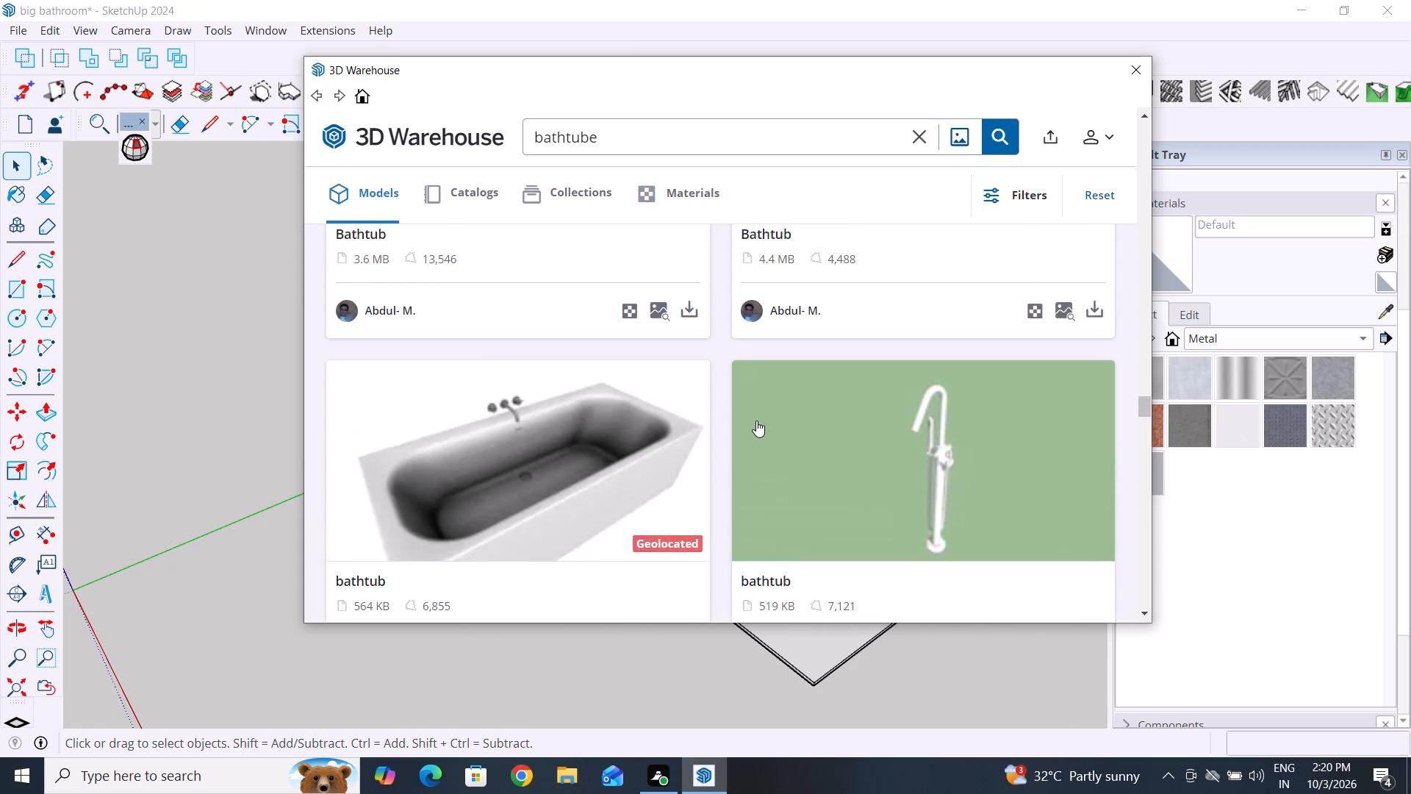
pyautogui.scroll(11, 756, 421)
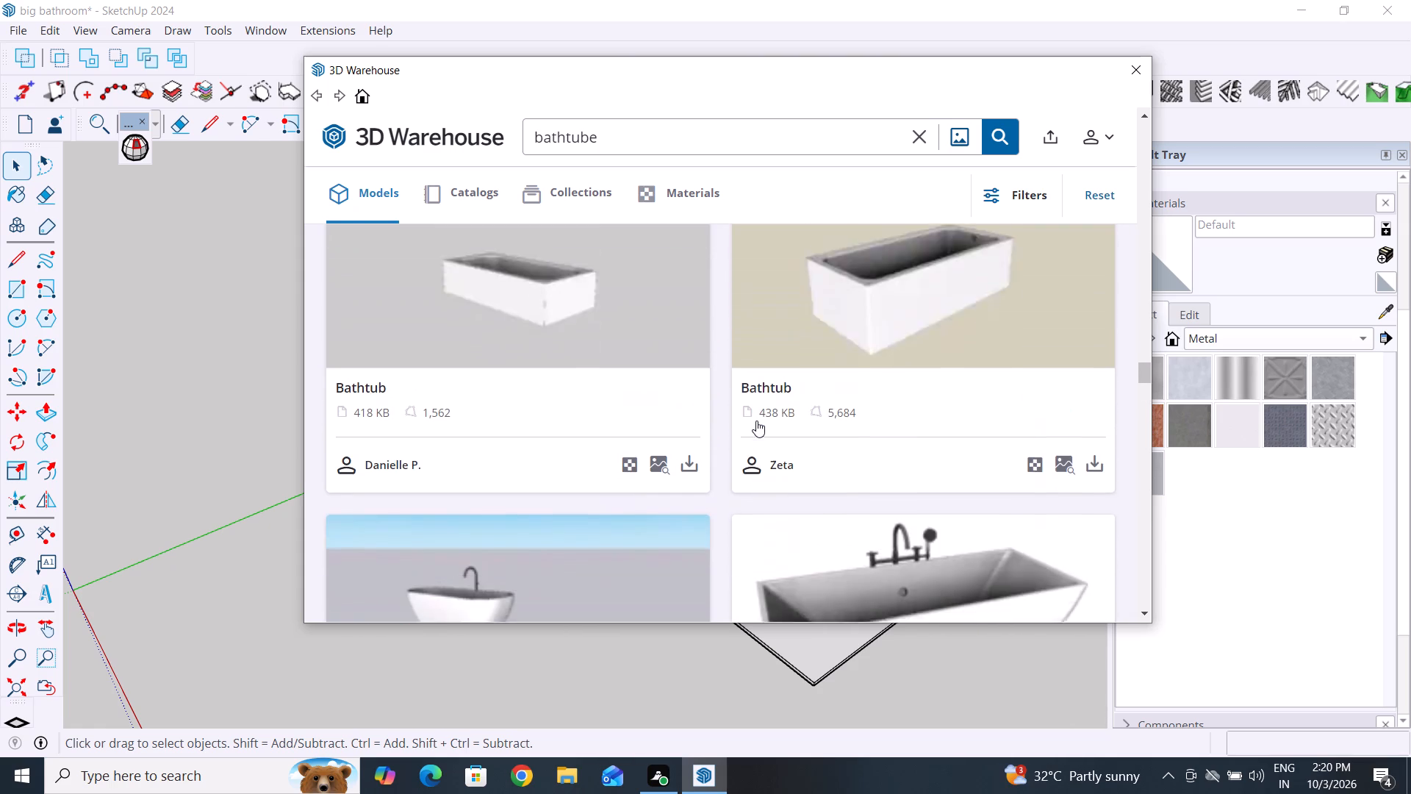
pyautogui.scroll(9, 756, 421)
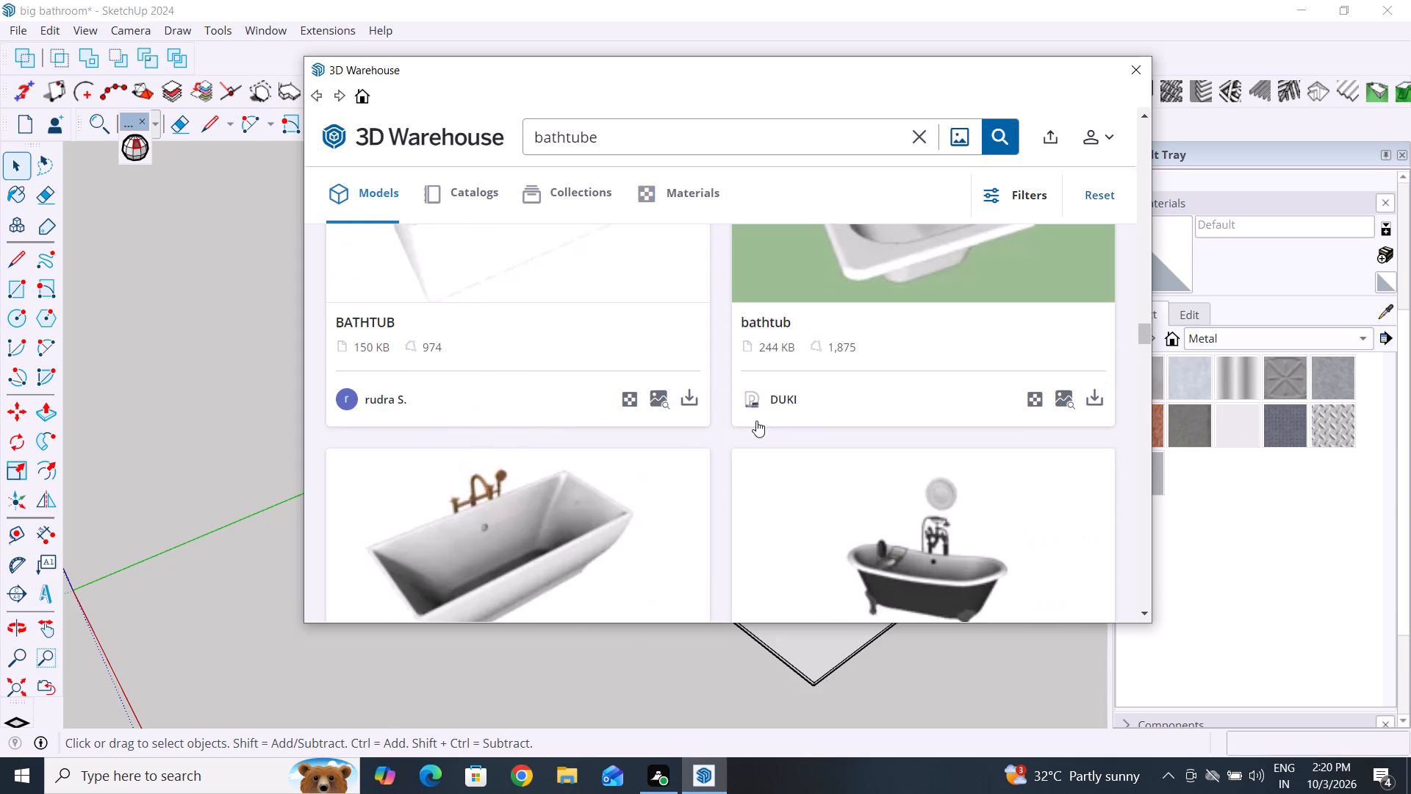
pyautogui.scroll(3, 756, 421)
pyautogui.scroll(-2, 756, 421)
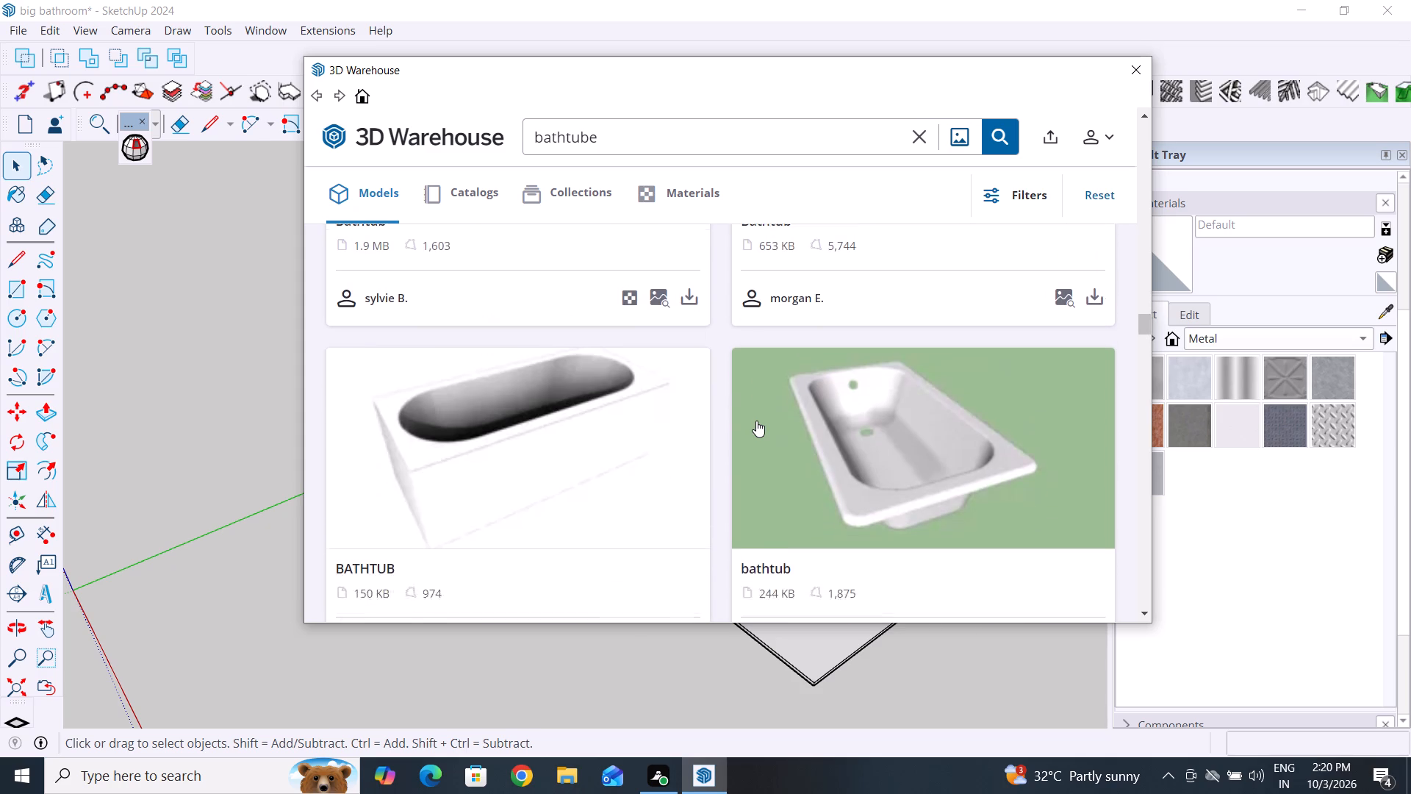
pyautogui.scroll(-2, 756, 421)
pyautogui.scroll(9, 756, 421)
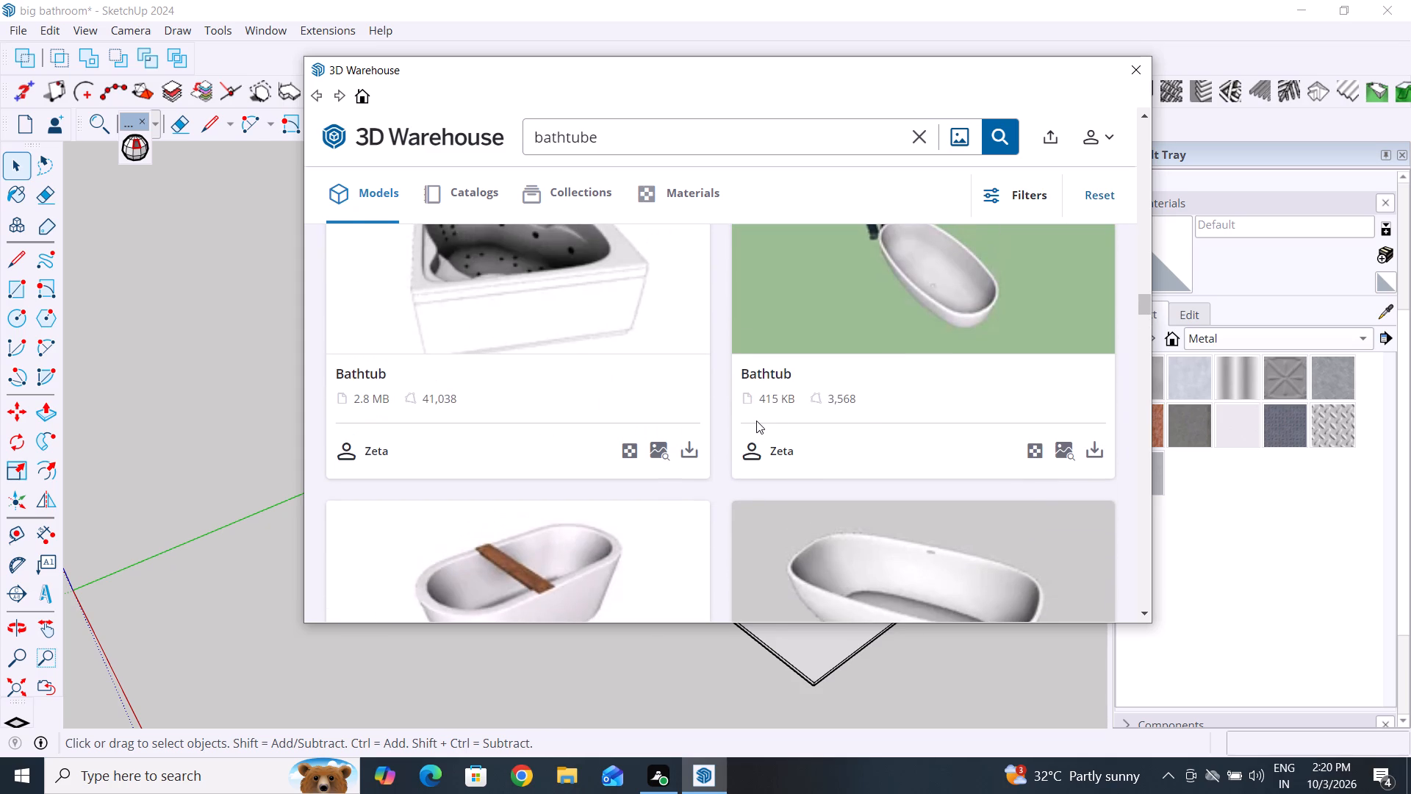
pyautogui.scroll(-4, 756, 421)
pyautogui.scroll(9, 756, 421)
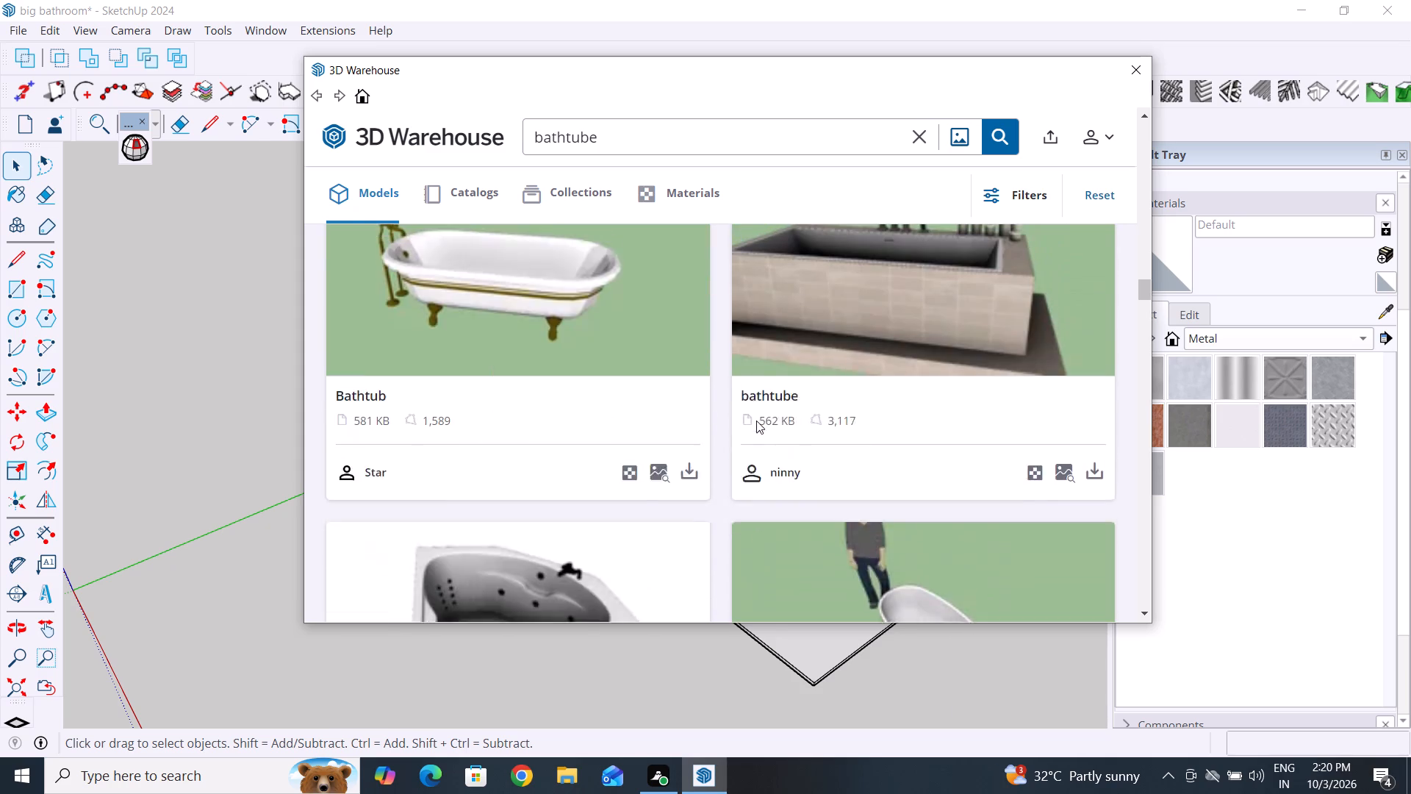
pyautogui.scroll(8, 756, 421)
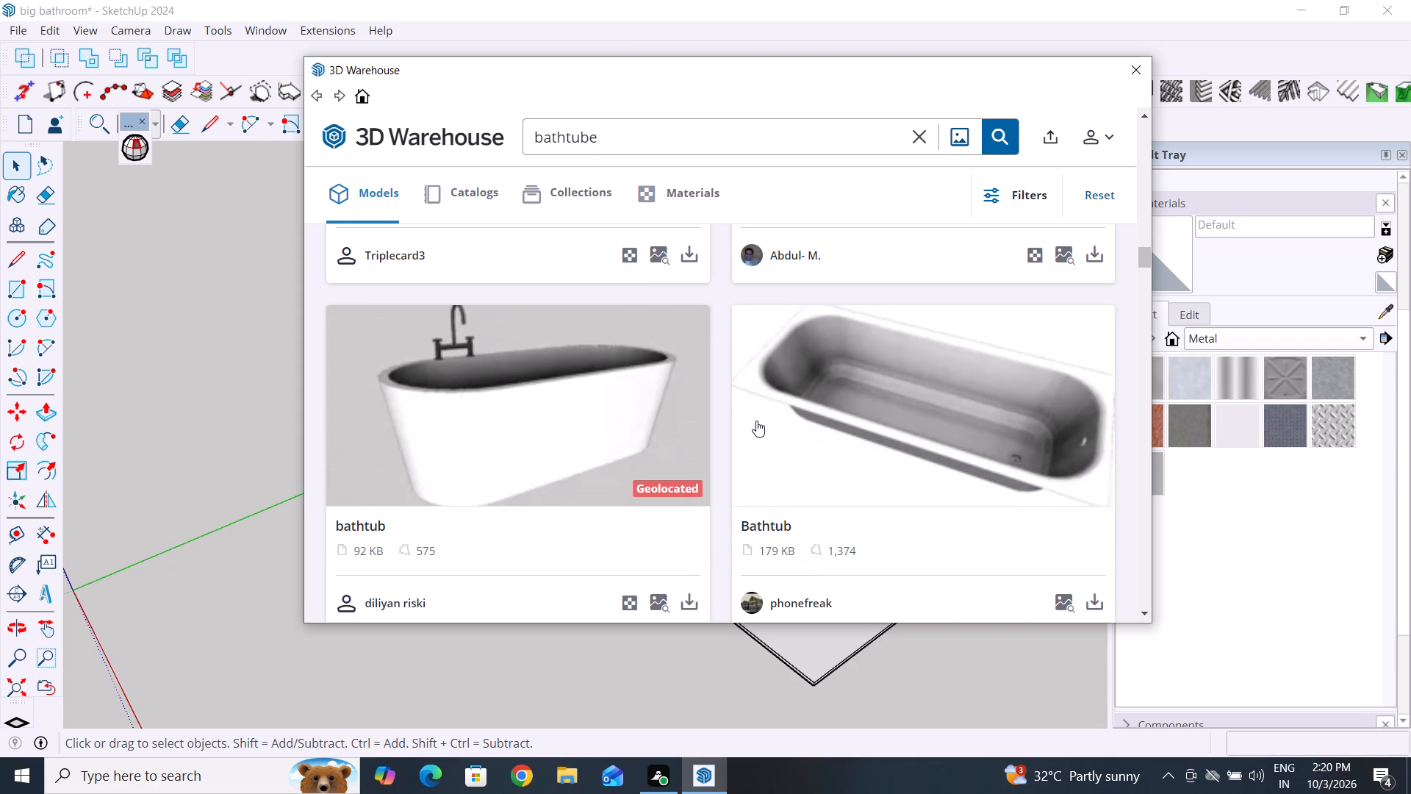
pyautogui.scroll(4, 756, 421)
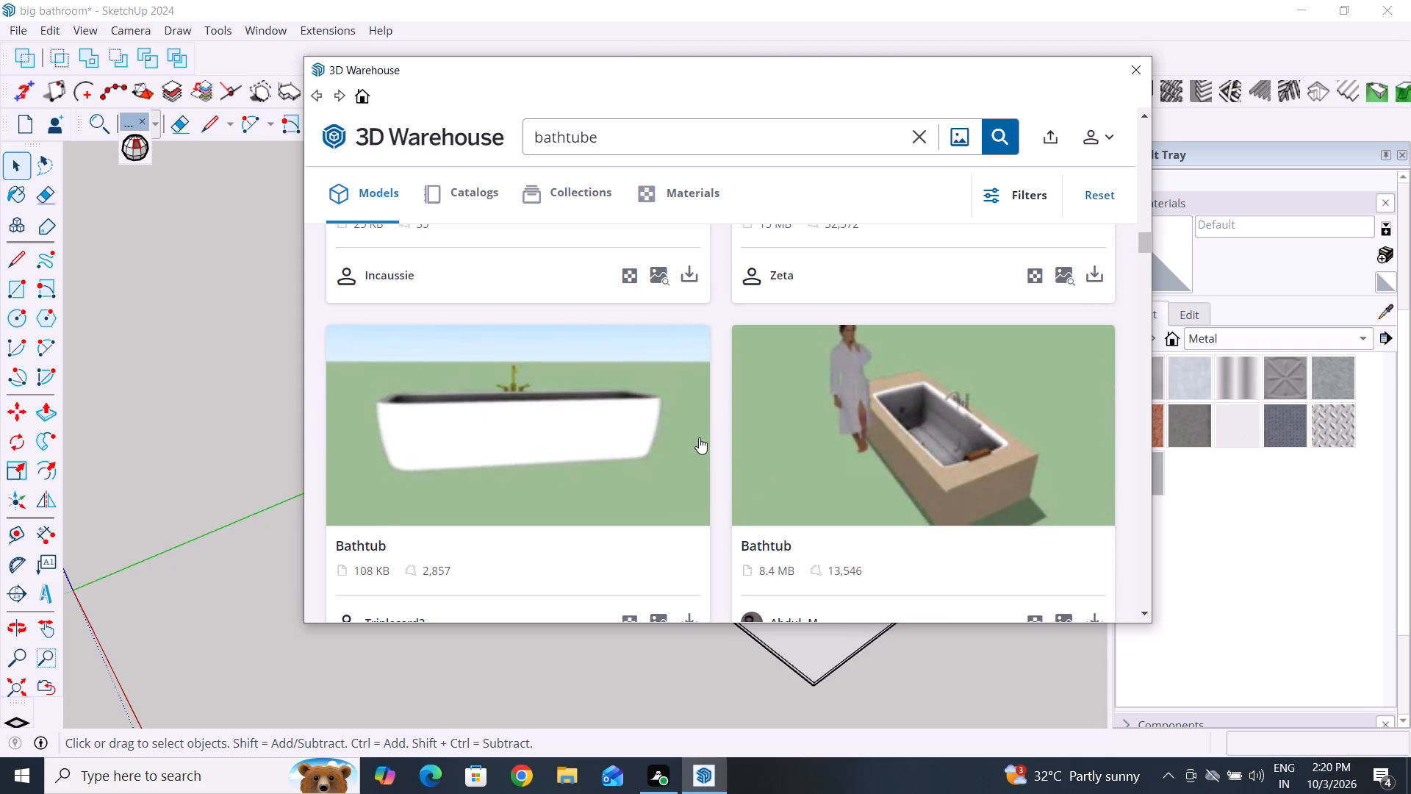
pyautogui.scroll(4, 841, 440)
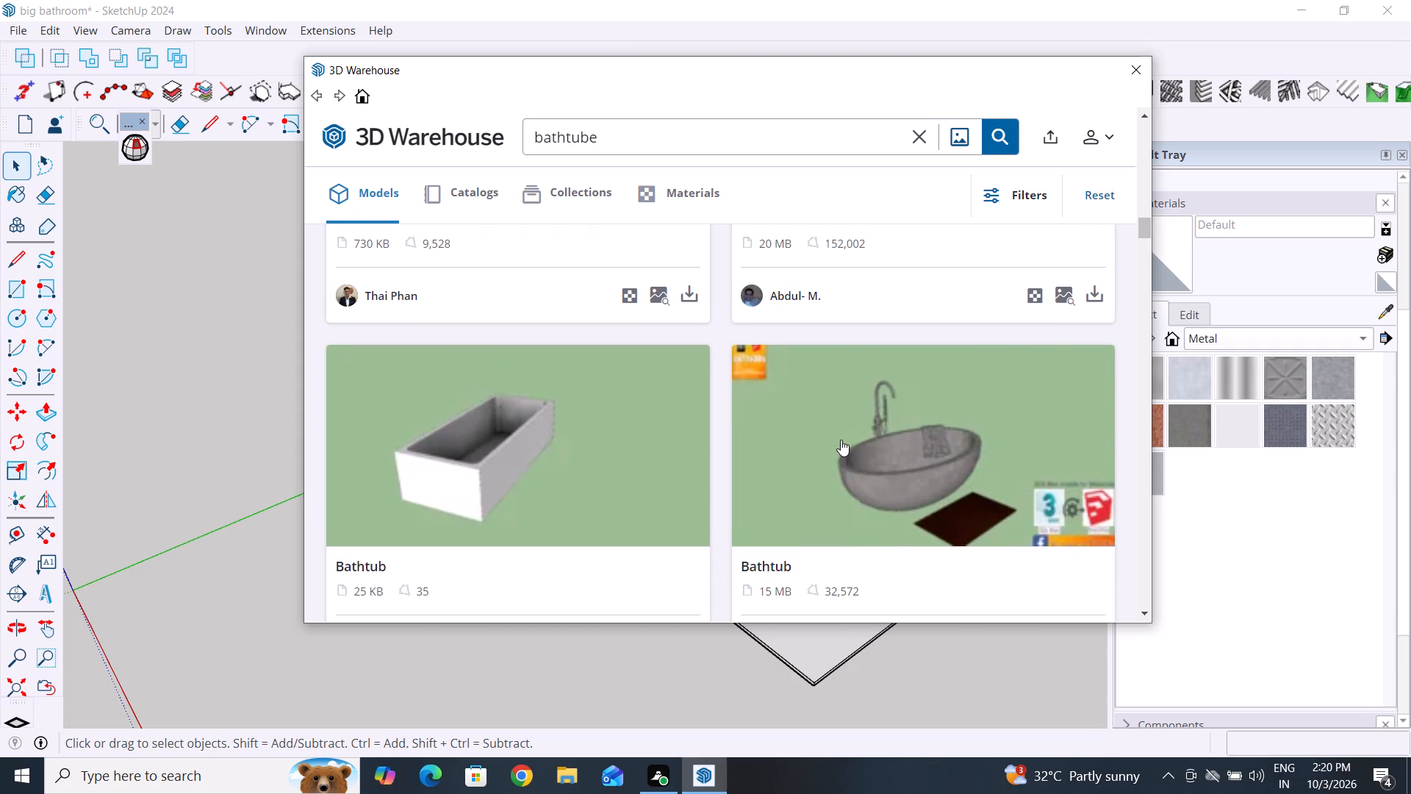
pyautogui.scroll(6, 841, 440)
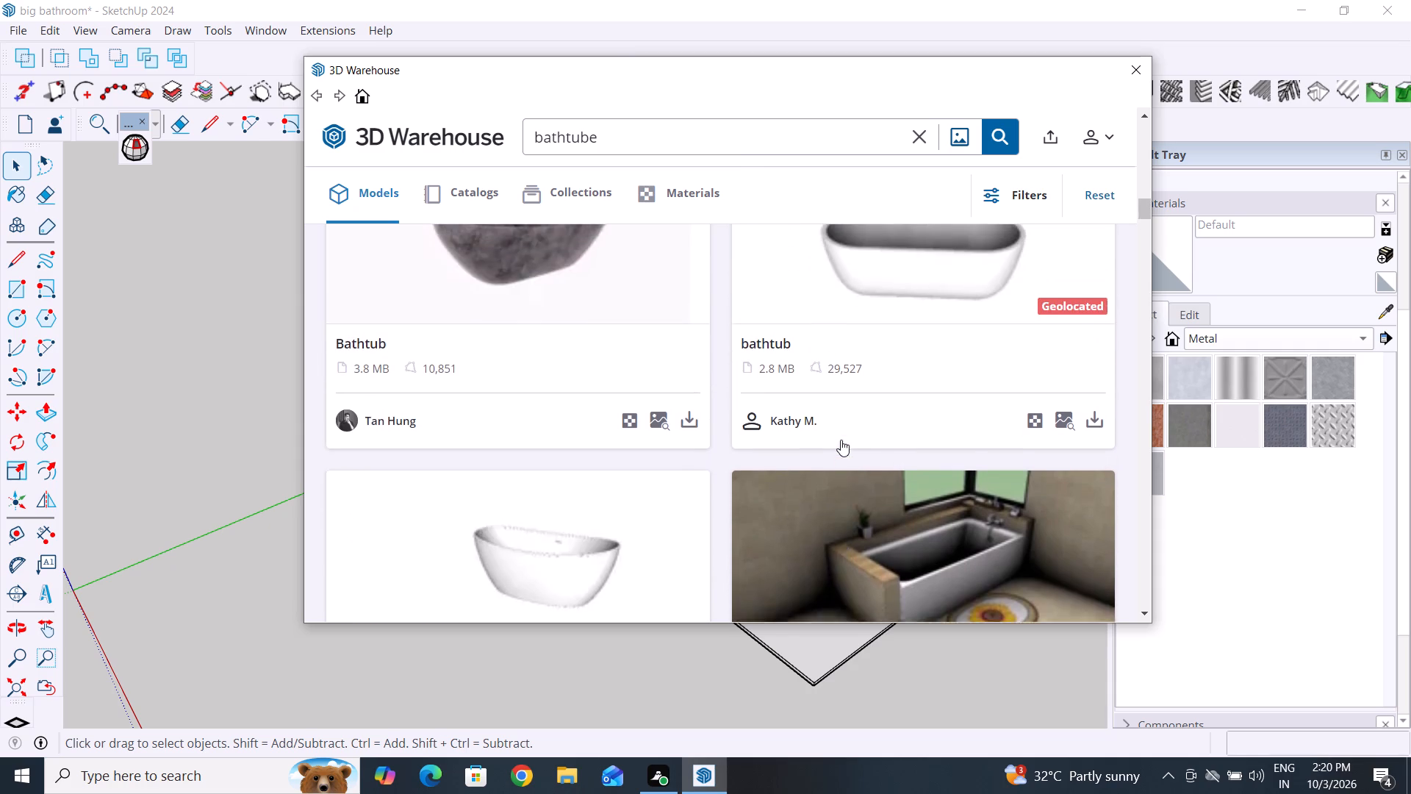
pyautogui.scroll(6, 841, 440)
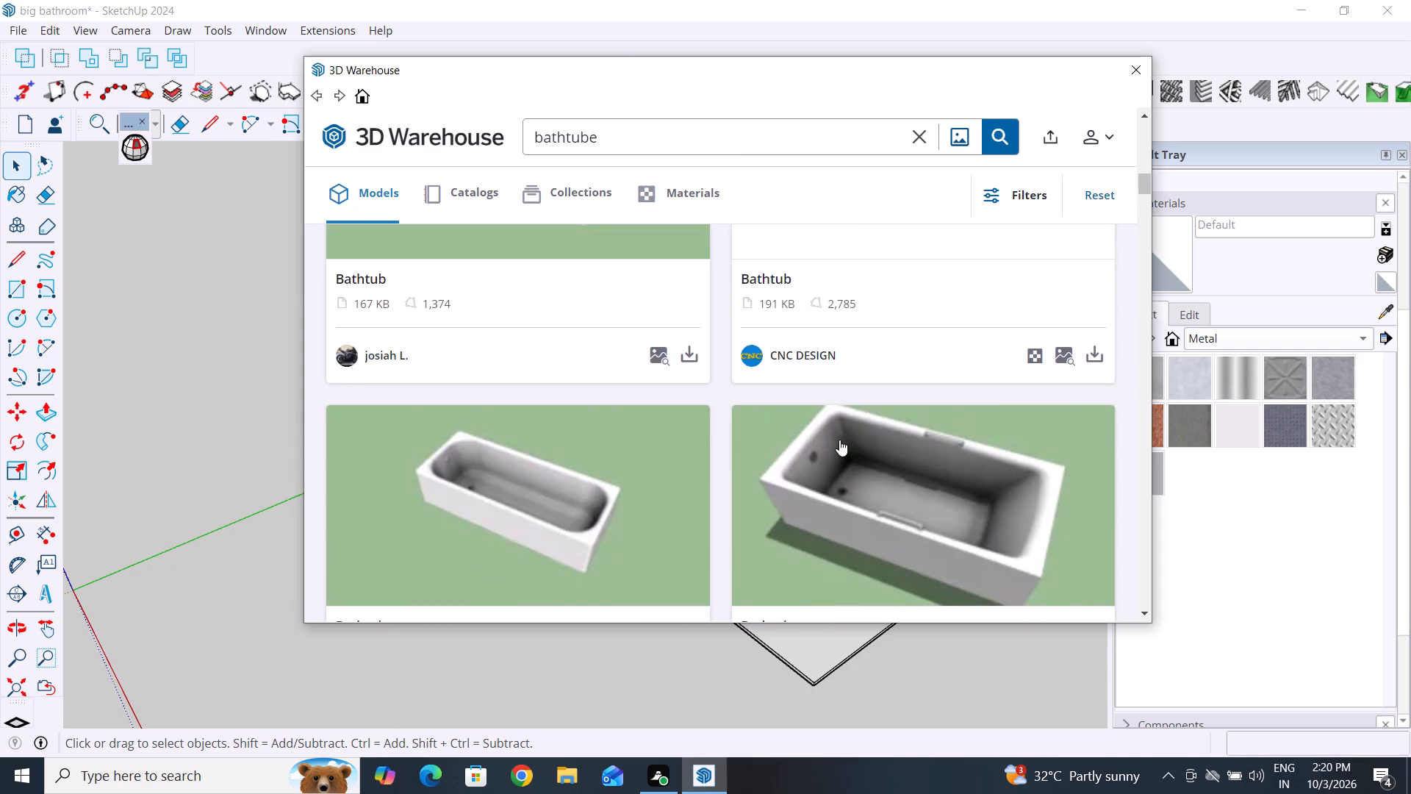
pyautogui.scroll(8, 838, 440)
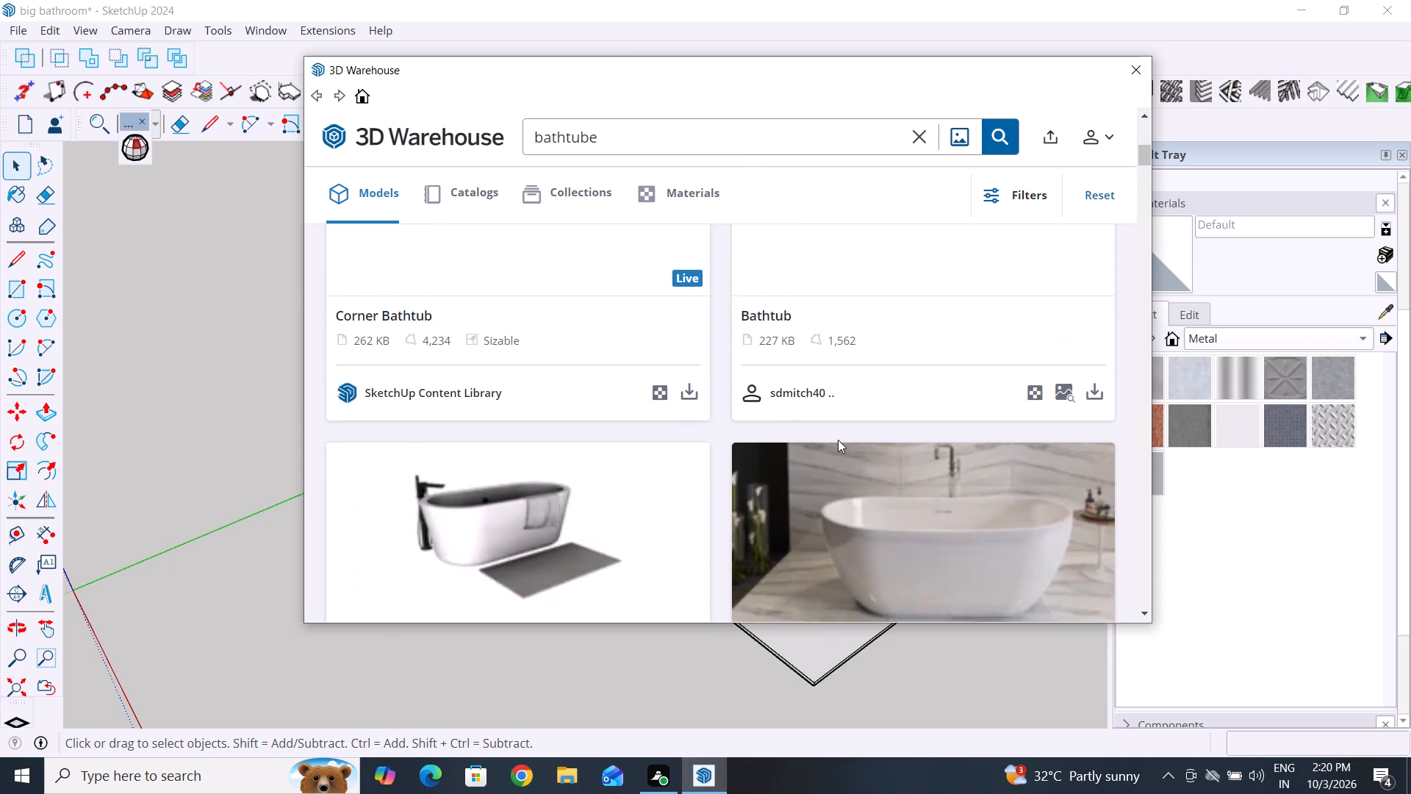
pyautogui.scroll(4, 838, 440)
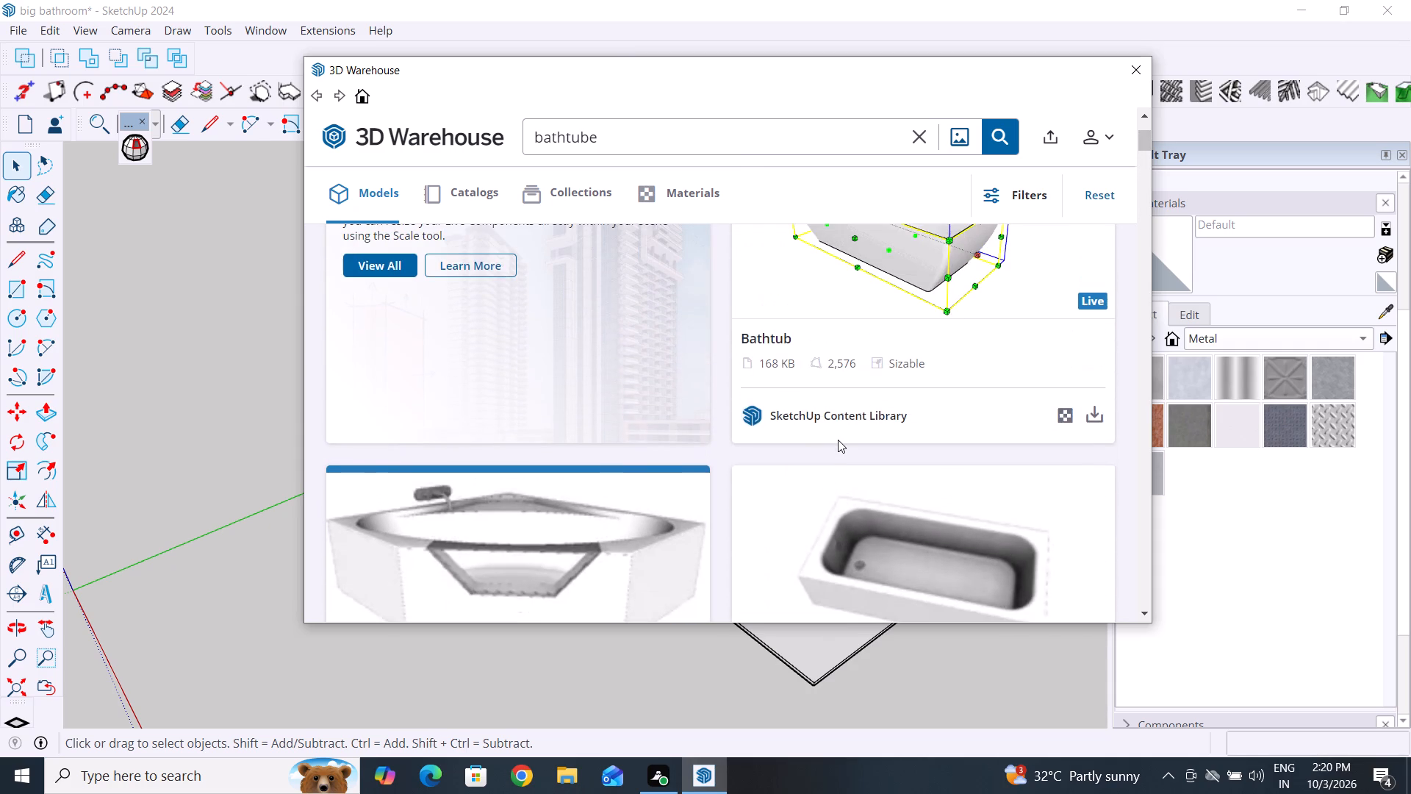
pyautogui.scroll(3, 838, 440)
# Go through the bathtub models once more from the first results to the last, looking for a suitable freestanding tub.
pyautogui.scroll(-5, 838, 440)
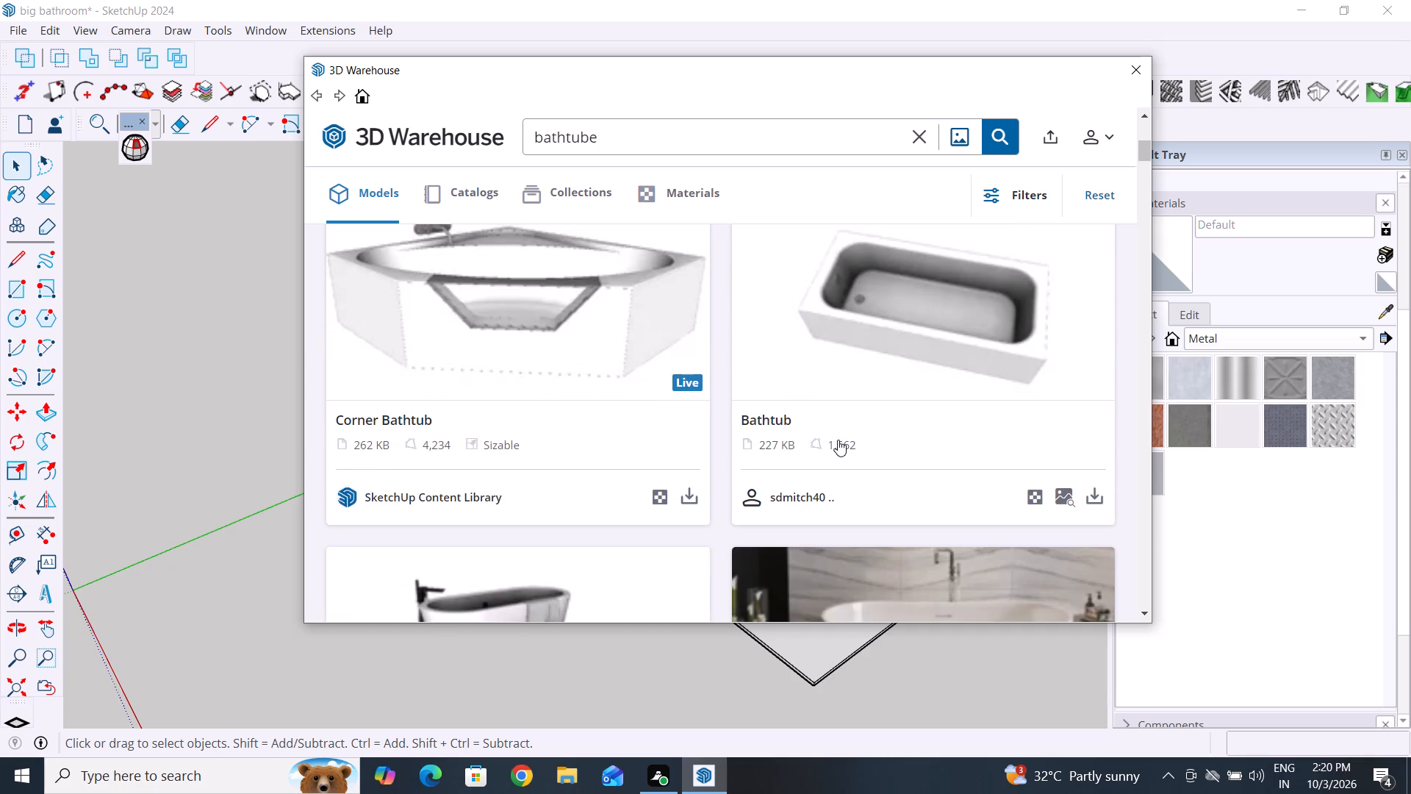
pyautogui.scroll(-5, 838, 440)
pyautogui.scroll(2, 838, 440)
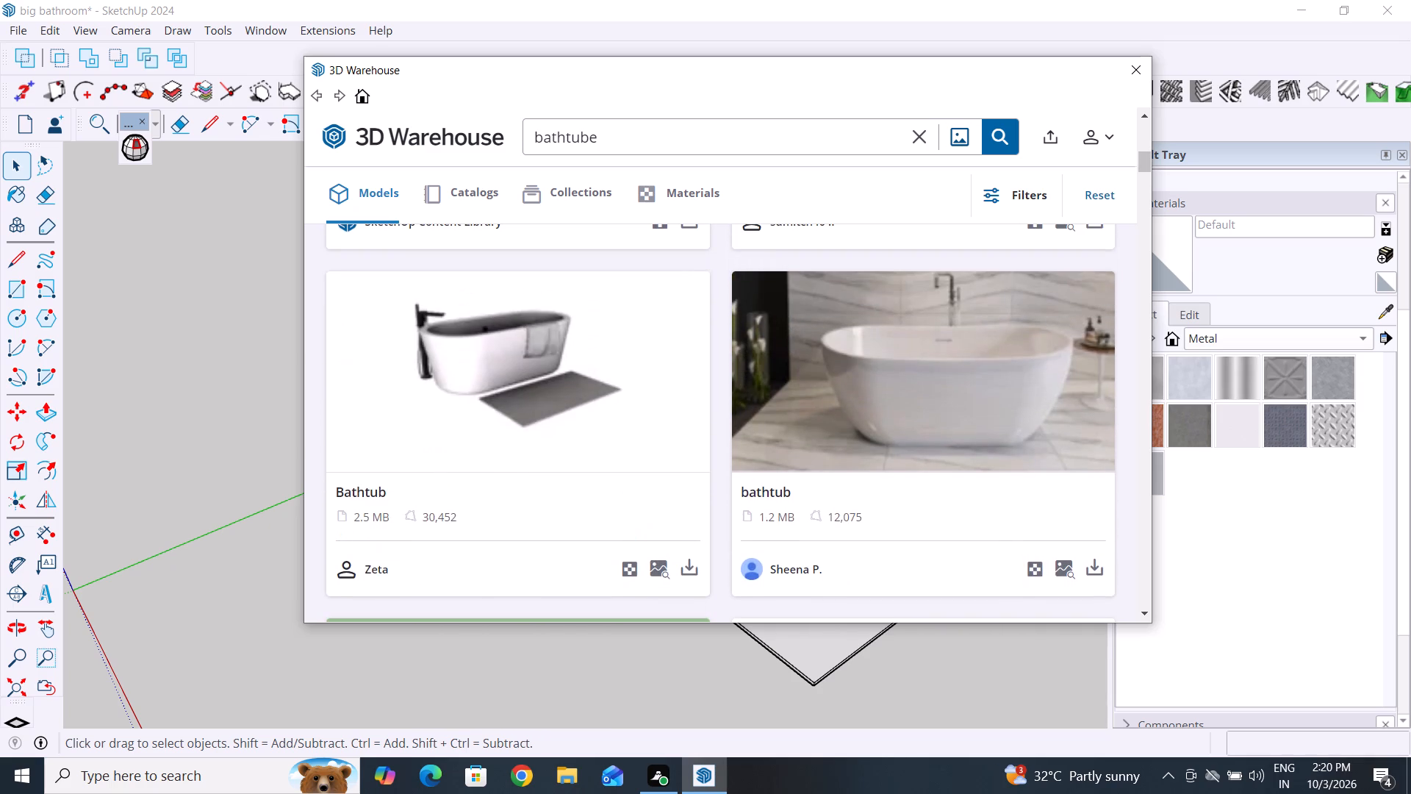
pyautogui.scroll(-7, 838, 440)
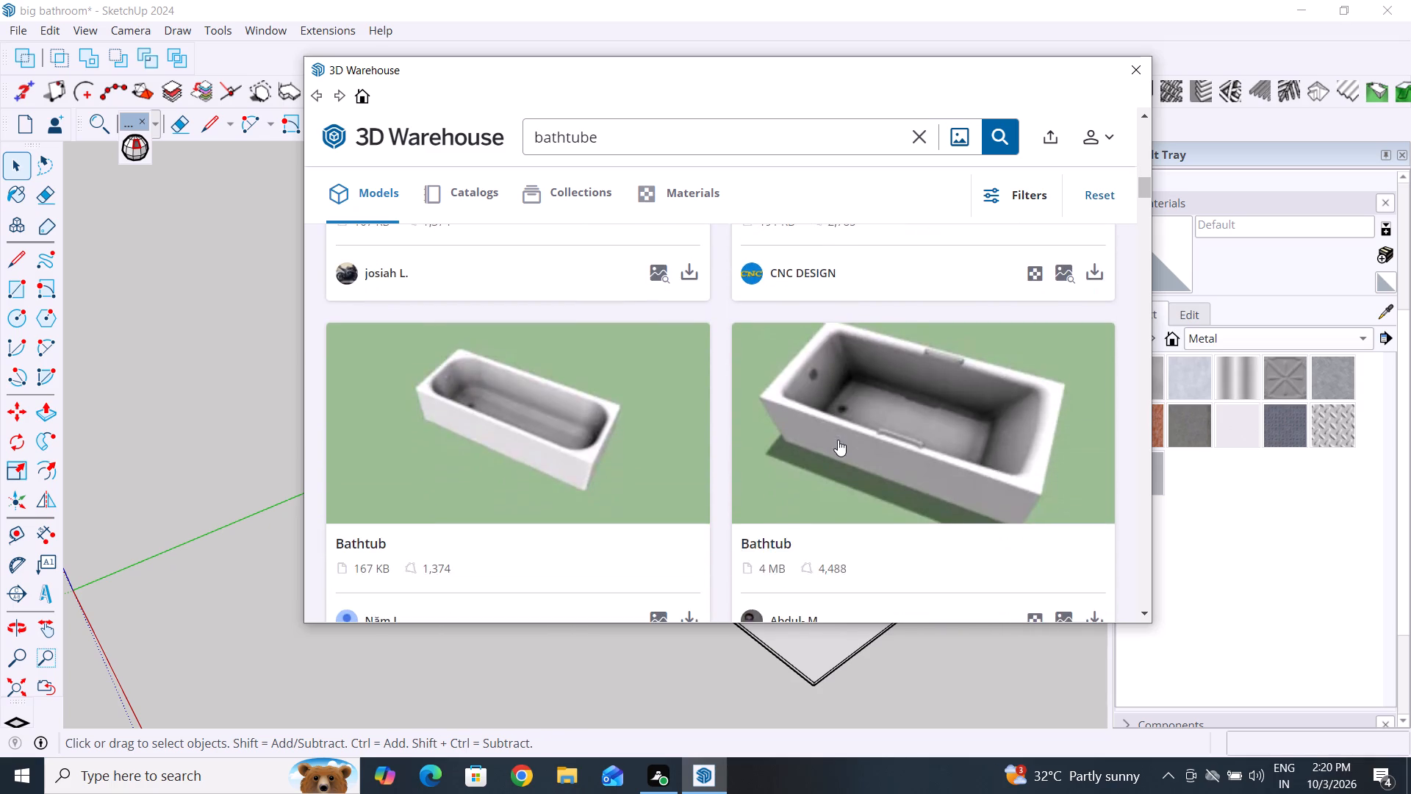
pyautogui.scroll(-14, 838, 440)
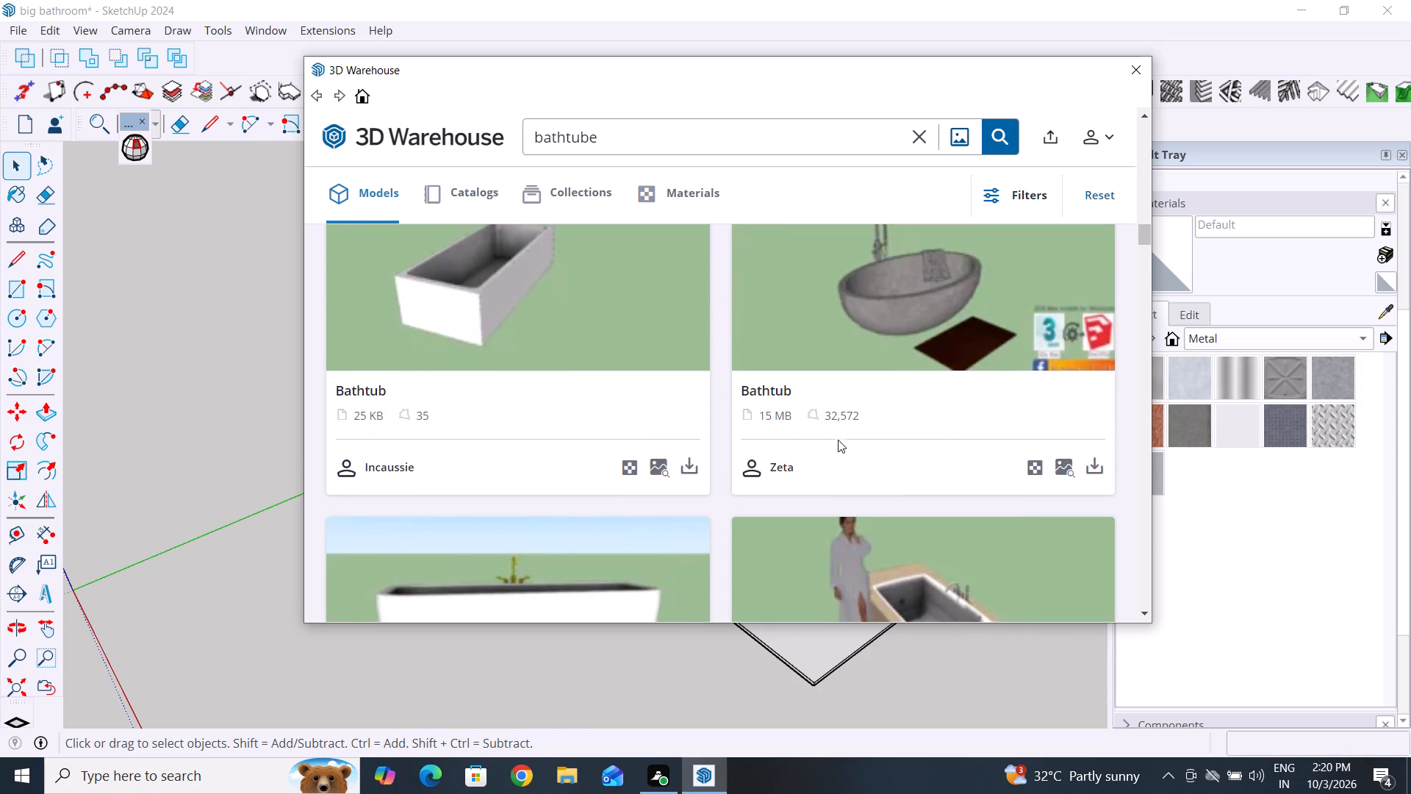
pyautogui.scroll(-12, 838, 440)
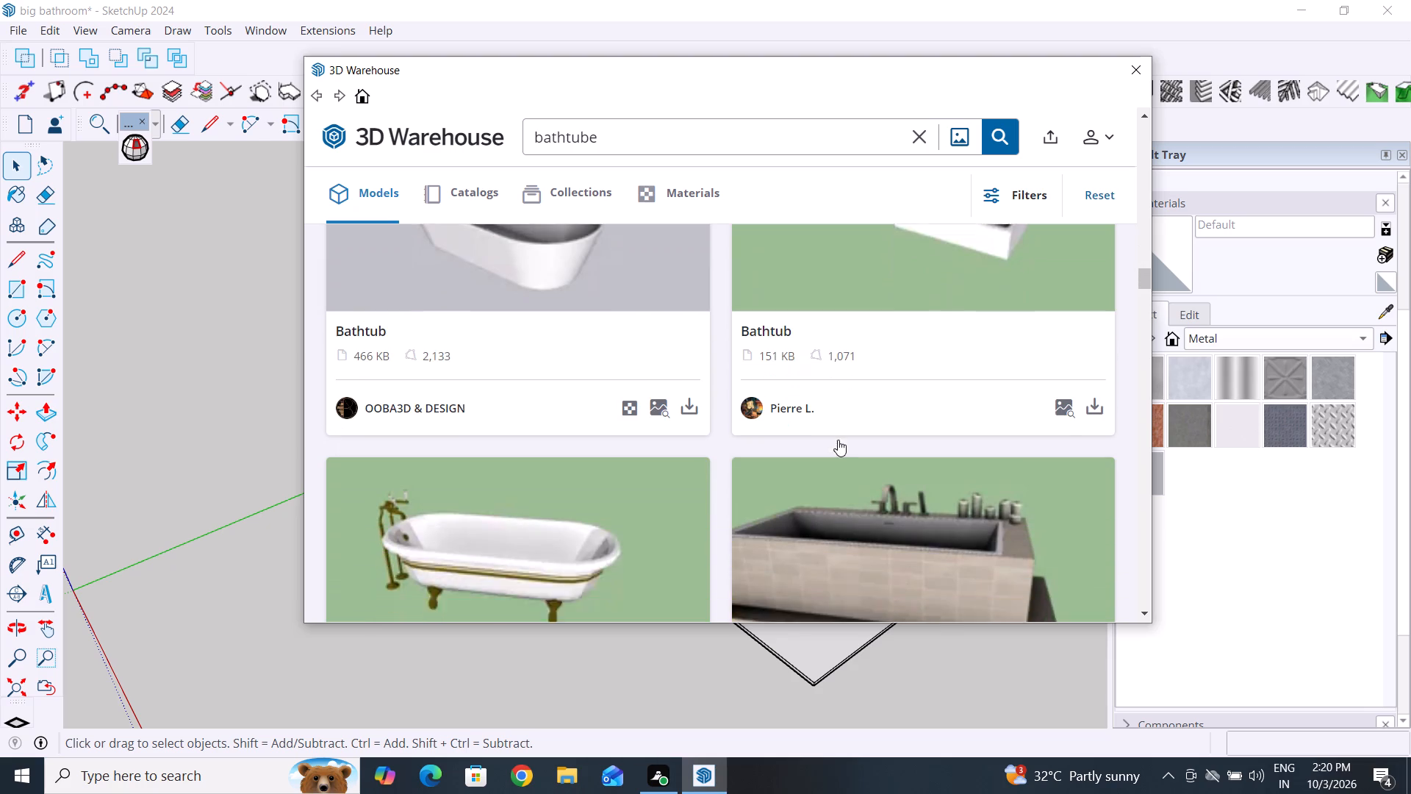
pyautogui.scroll(-9, 838, 440)
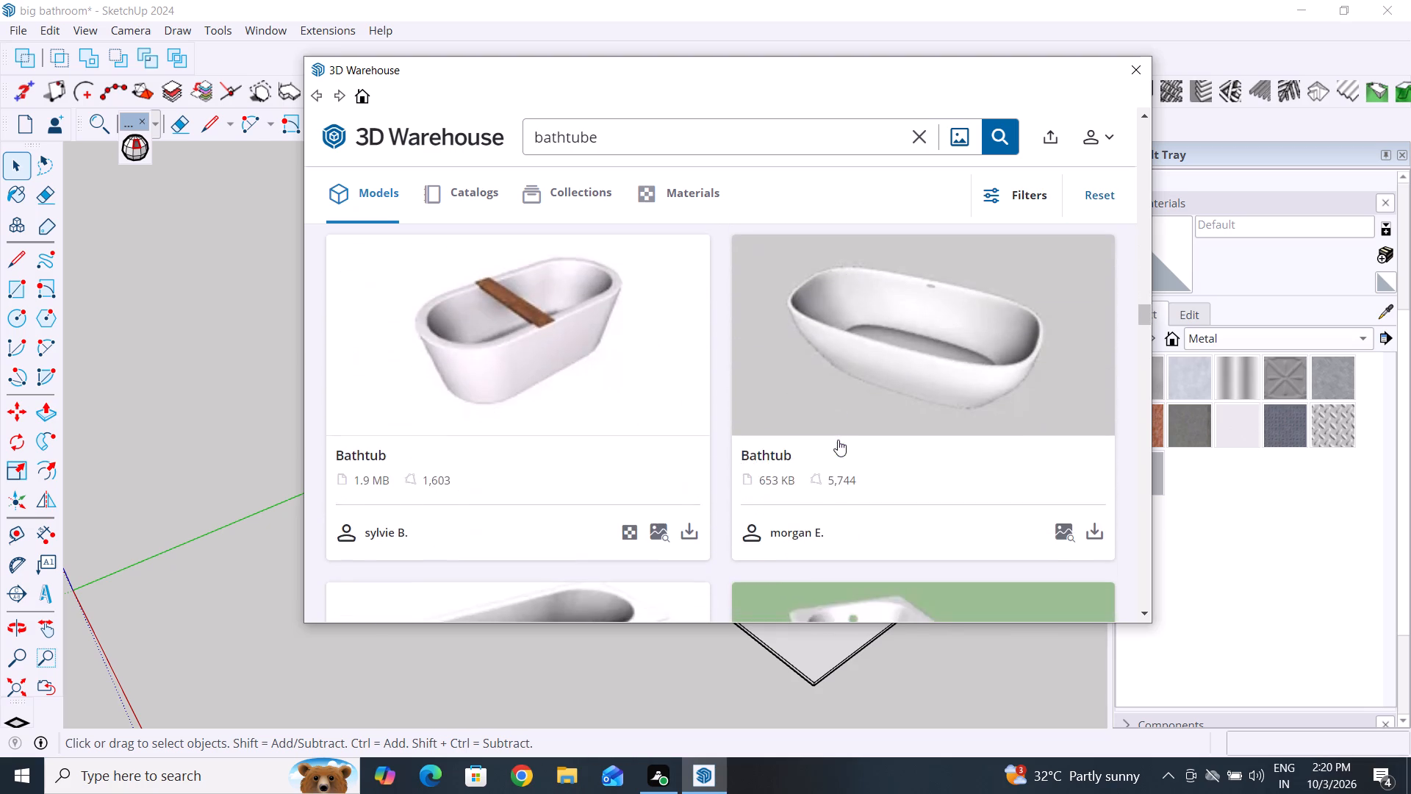
pyautogui.scroll(-10, 838, 440)
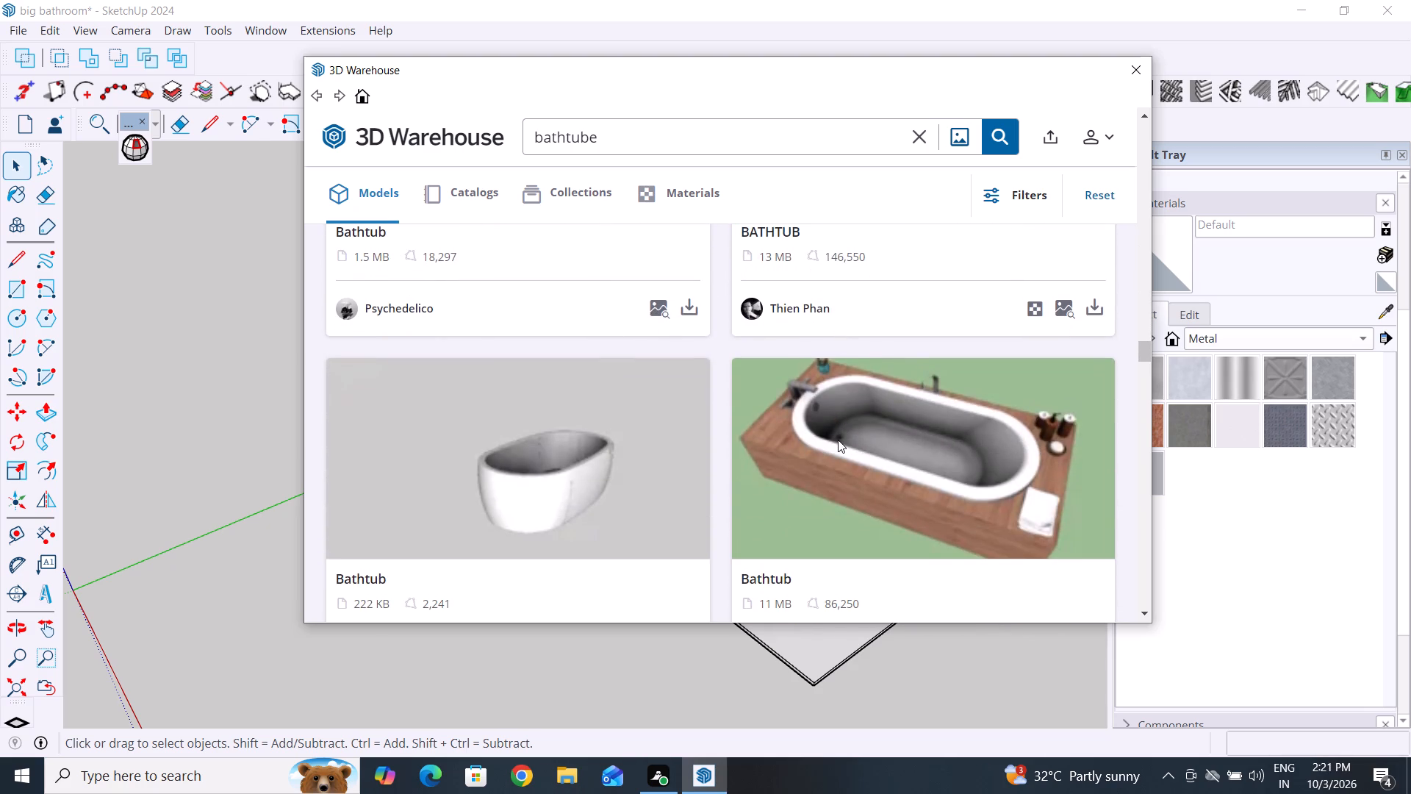
pyautogui.scroll(-8, 838, 440)
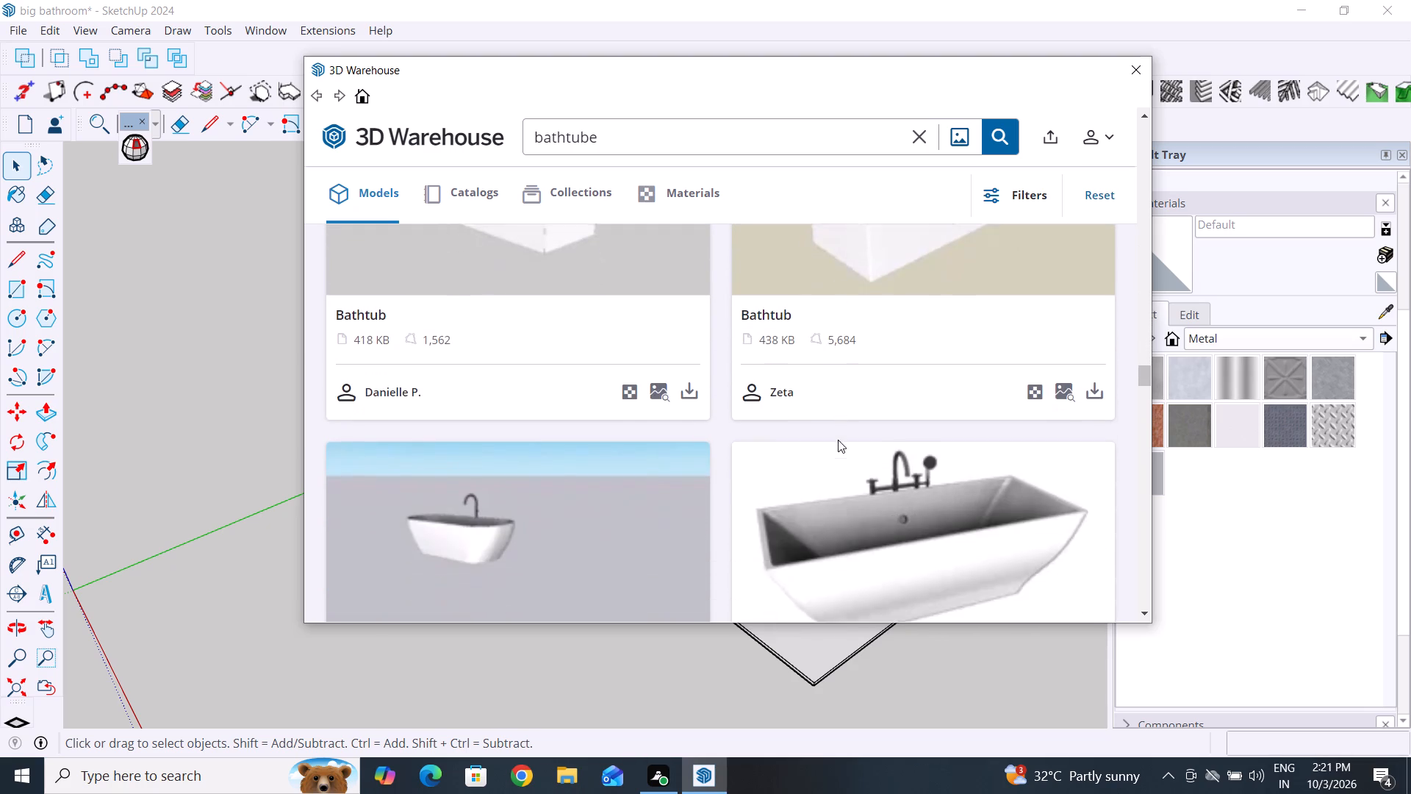
pyautogui.scroll(-8, 838, 440)
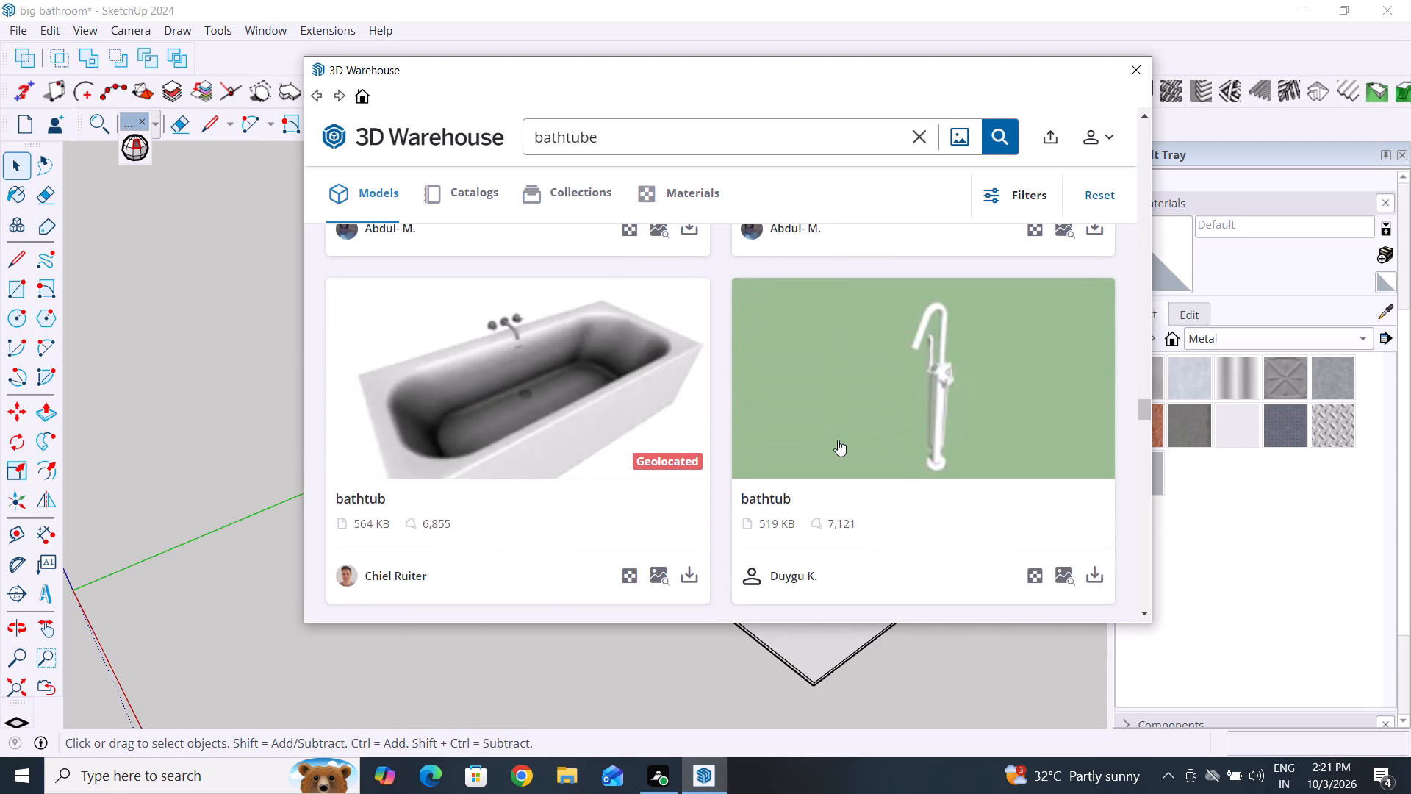
pyautogui.scroll(-15, 838, 440)
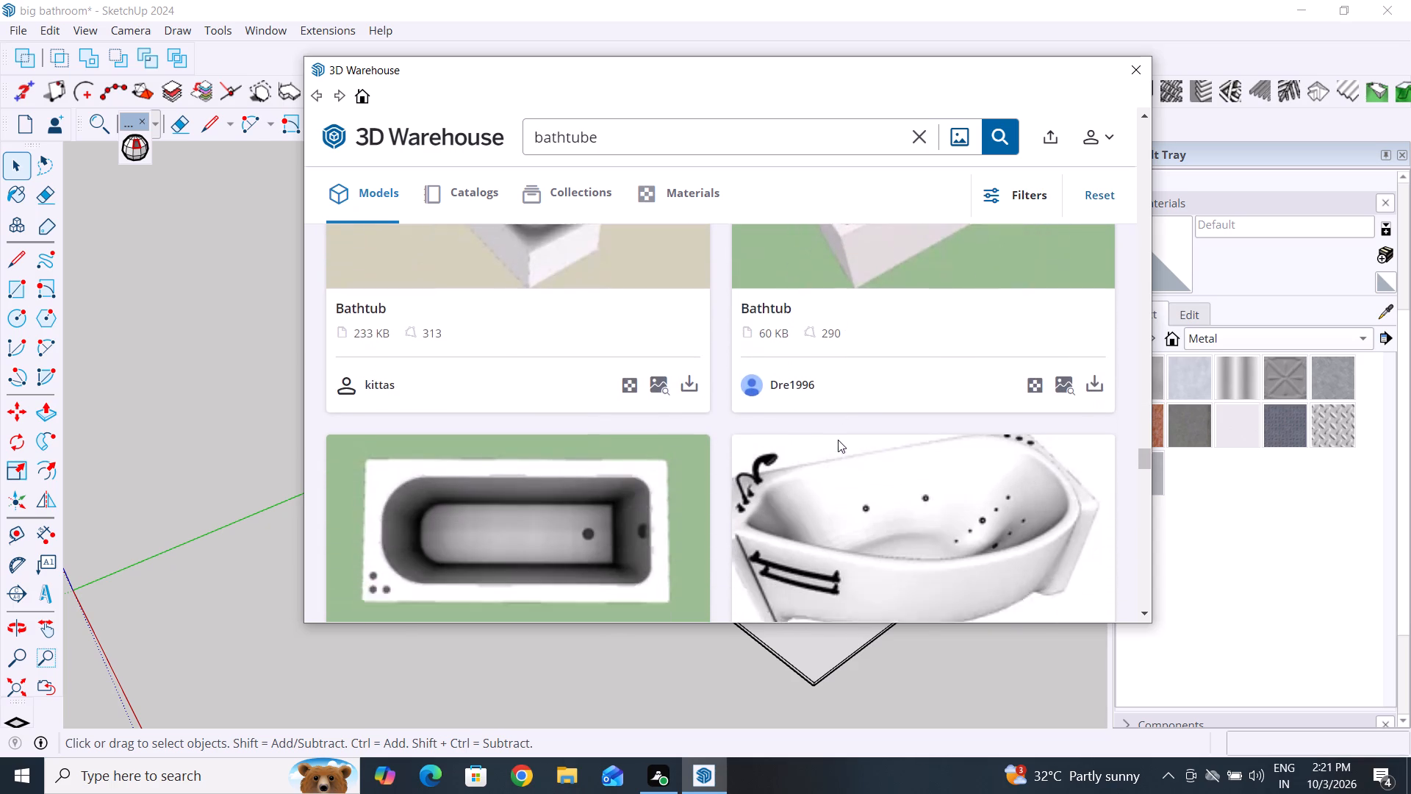
pyautogui.scroll(-8, 838, 440)
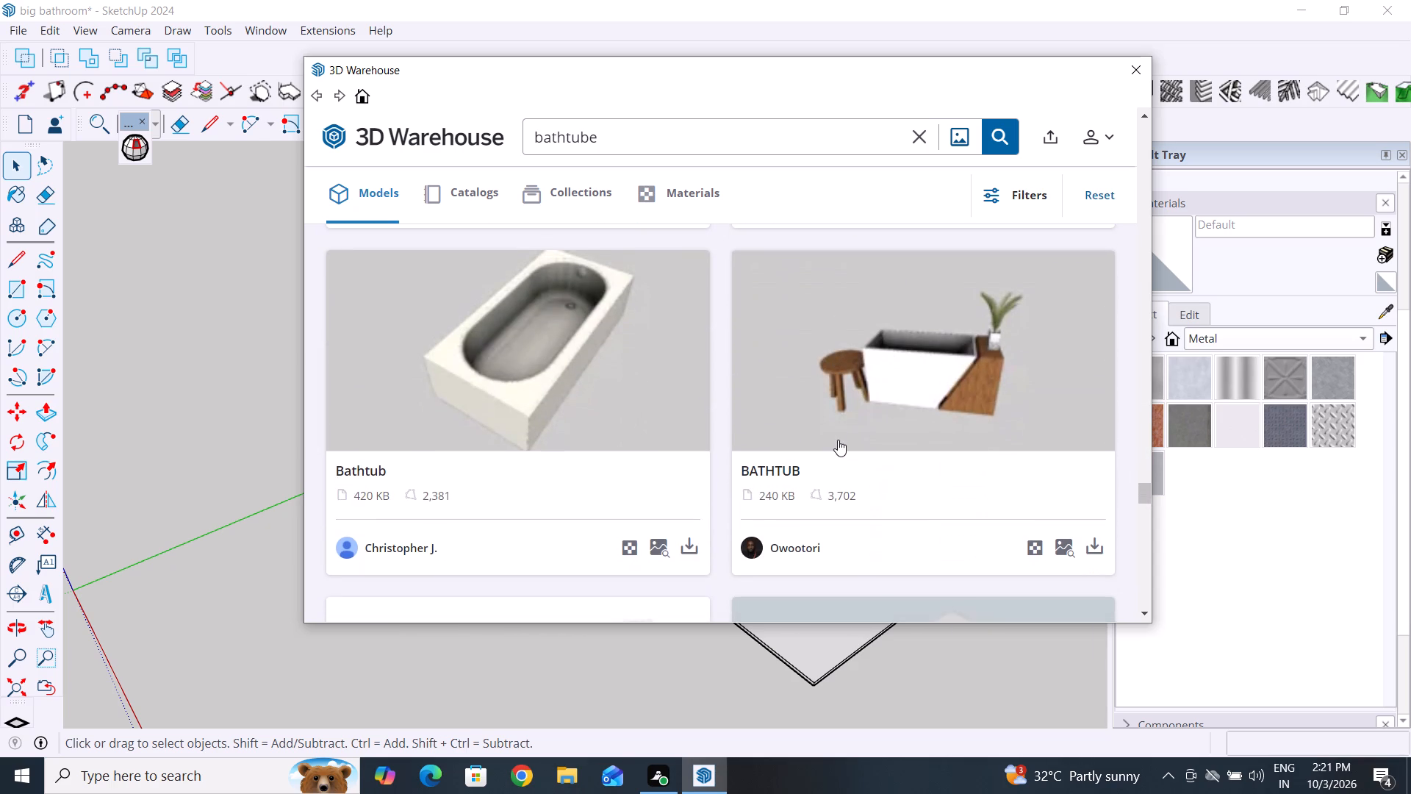
pyautogui.scroll(-5, 838, 440)
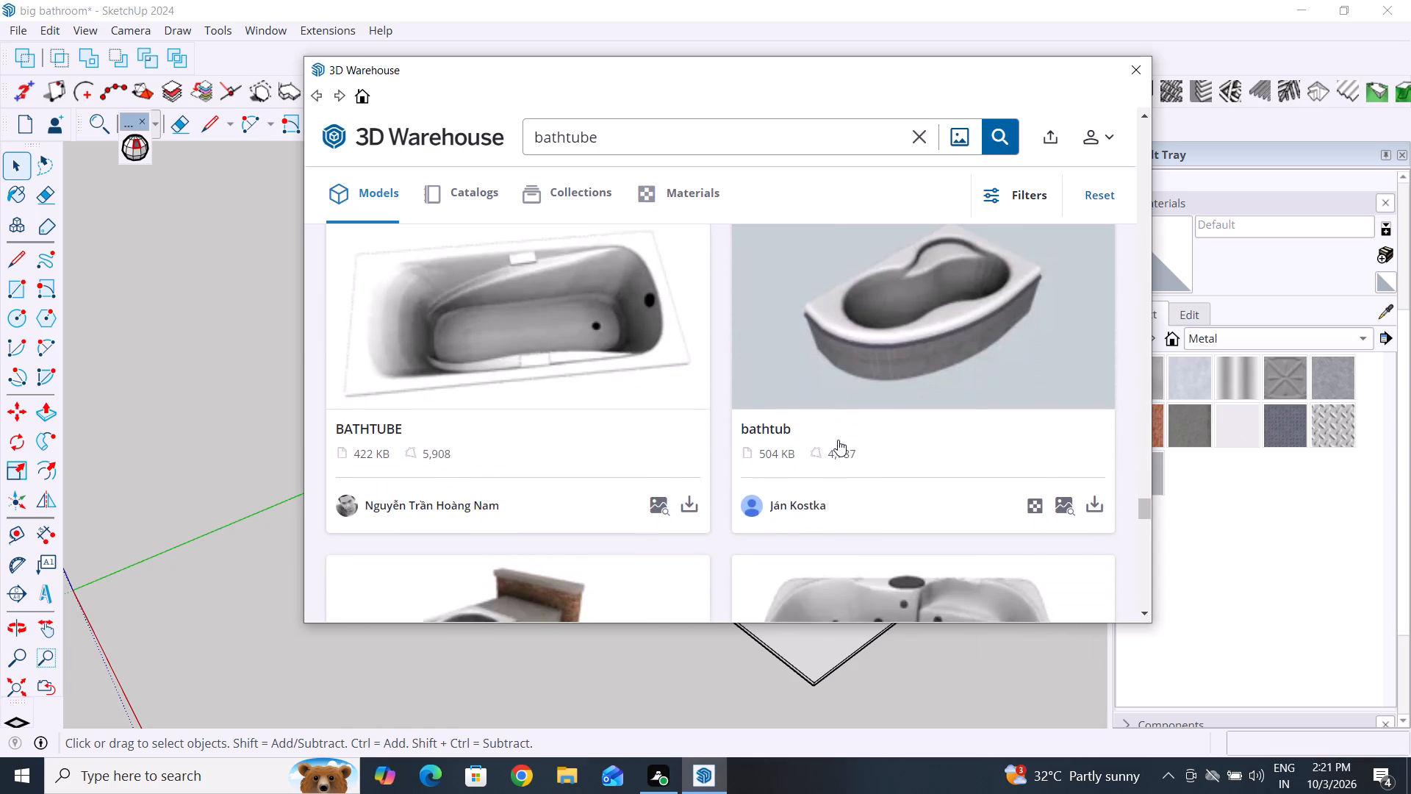
pyautogui.scroll(-7, 838, 440)
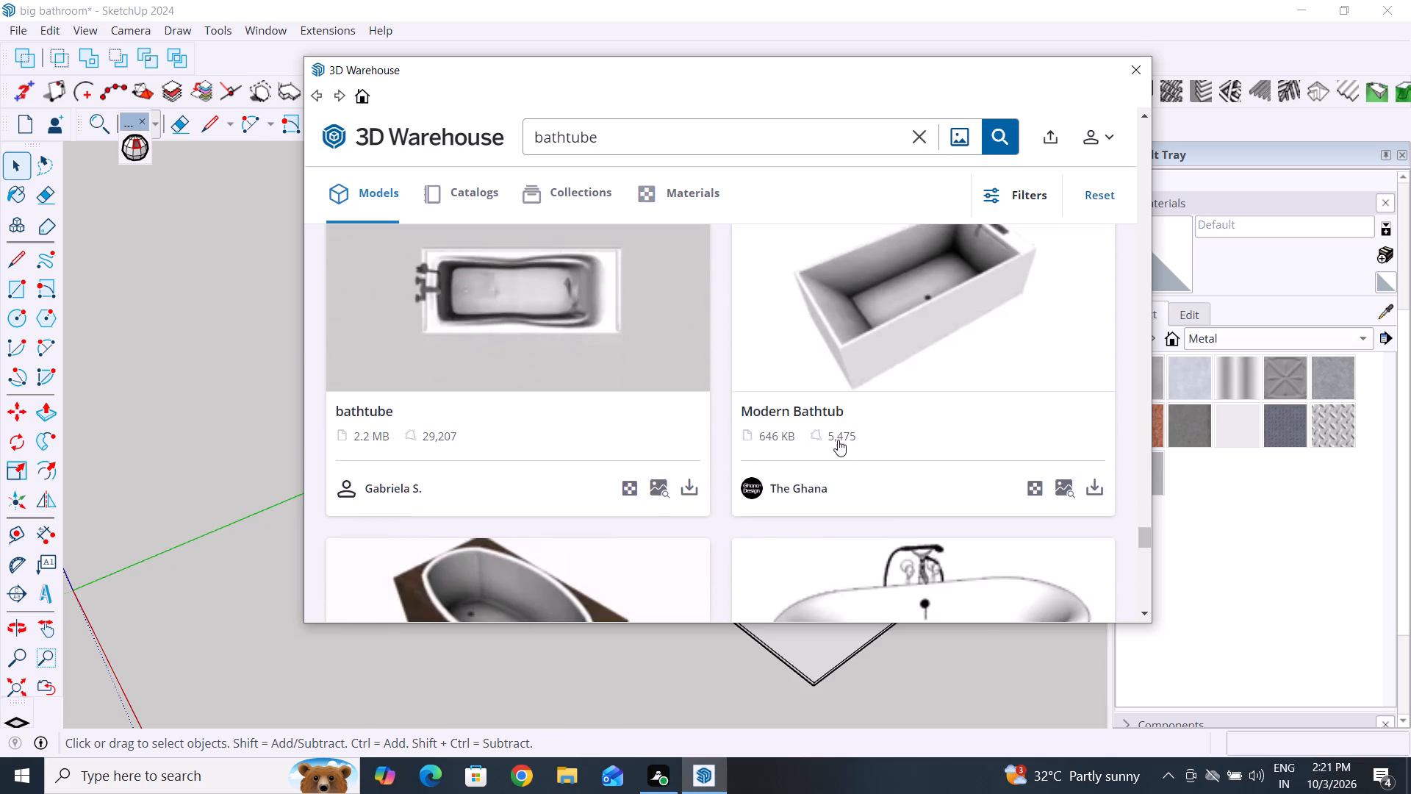
pyautogui.scroll(-6, 838, 440)
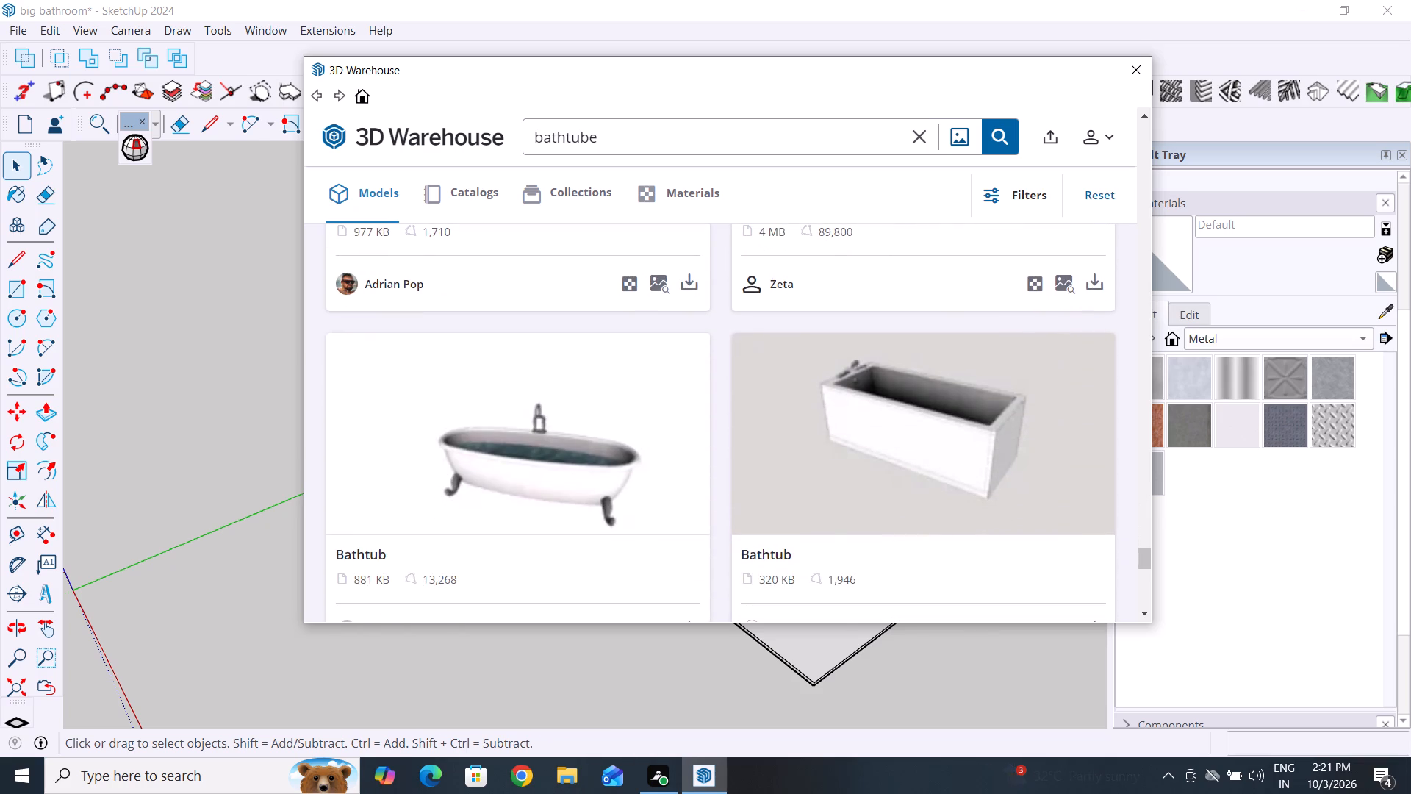
pyautogui.scroll(-7, 838, 440)
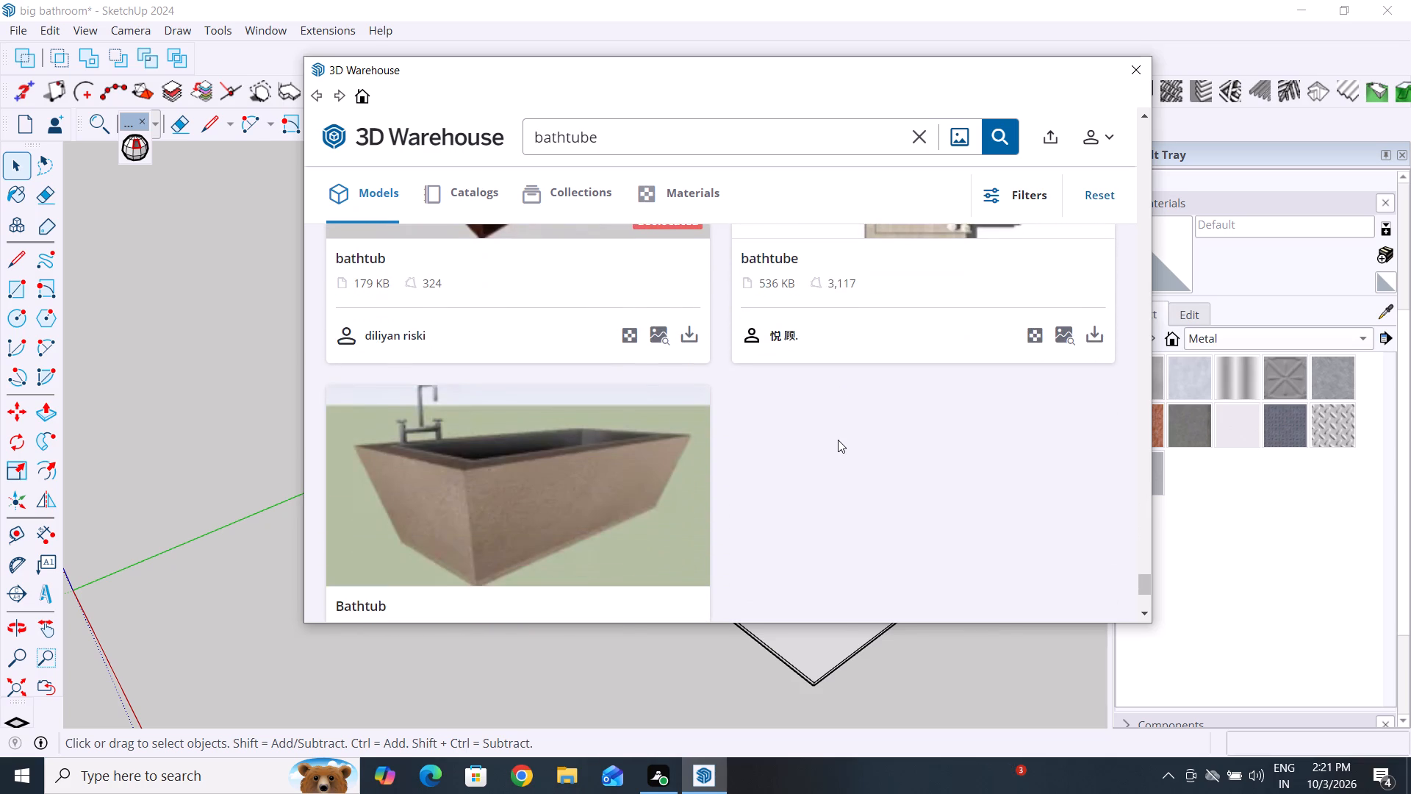
pyautogui.scroll(-5, 838, 440)
# Review the 3D Warehouse bathtub results from the end of the list back toward the first models for a simple freestanding tub.
pyautogui.scroll(5, 838, 440)
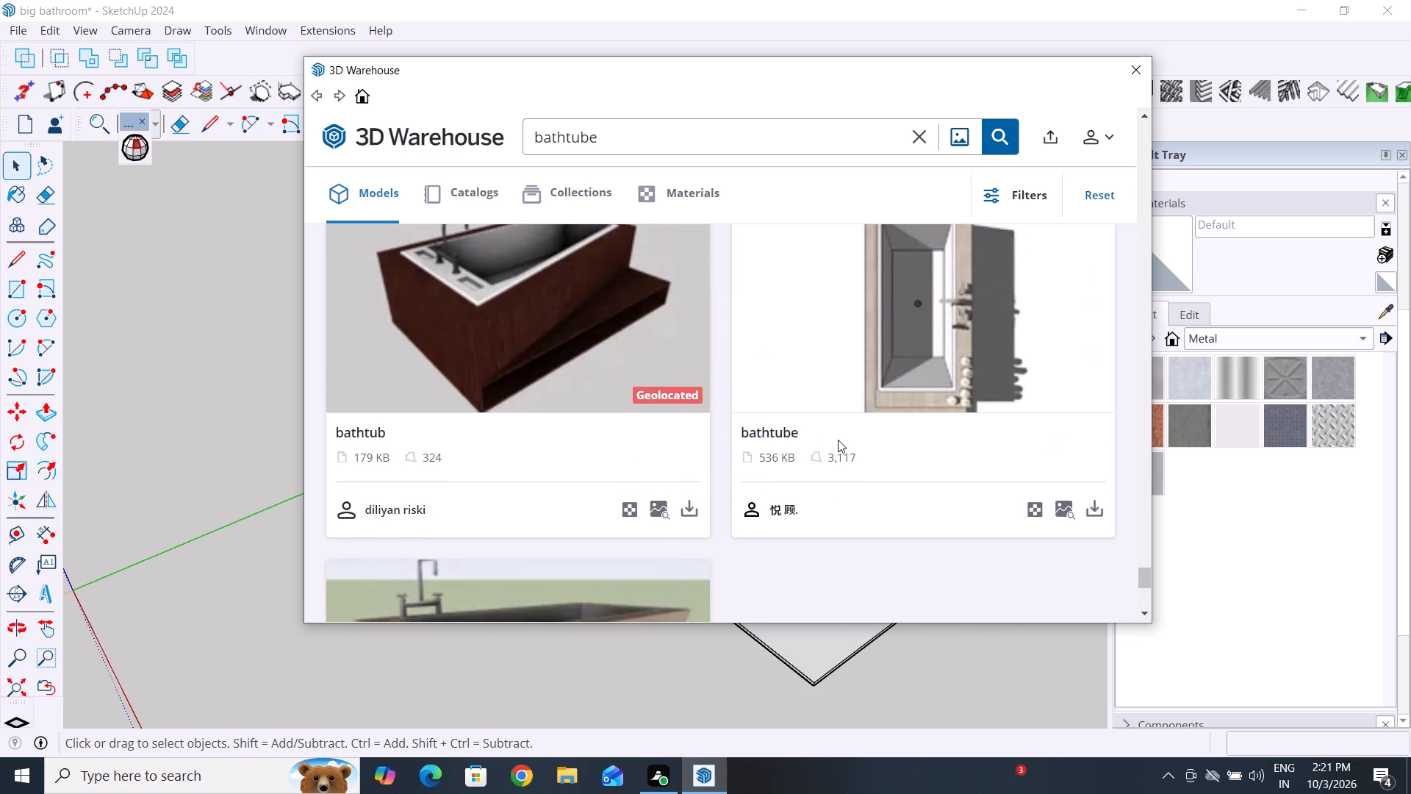
pyautogui.scroll(9, 838, 440)
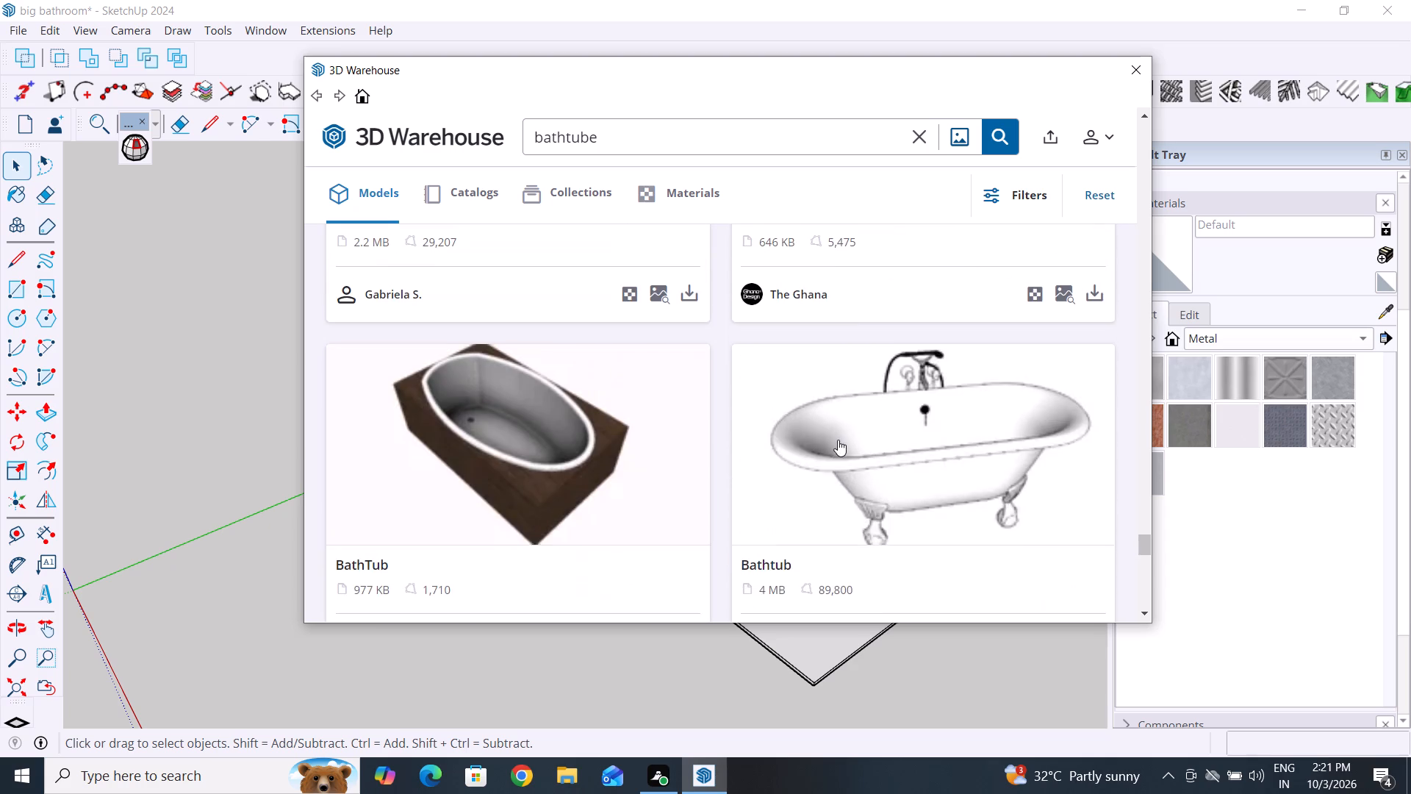
pyautogui.scroll(12, 838, 440)
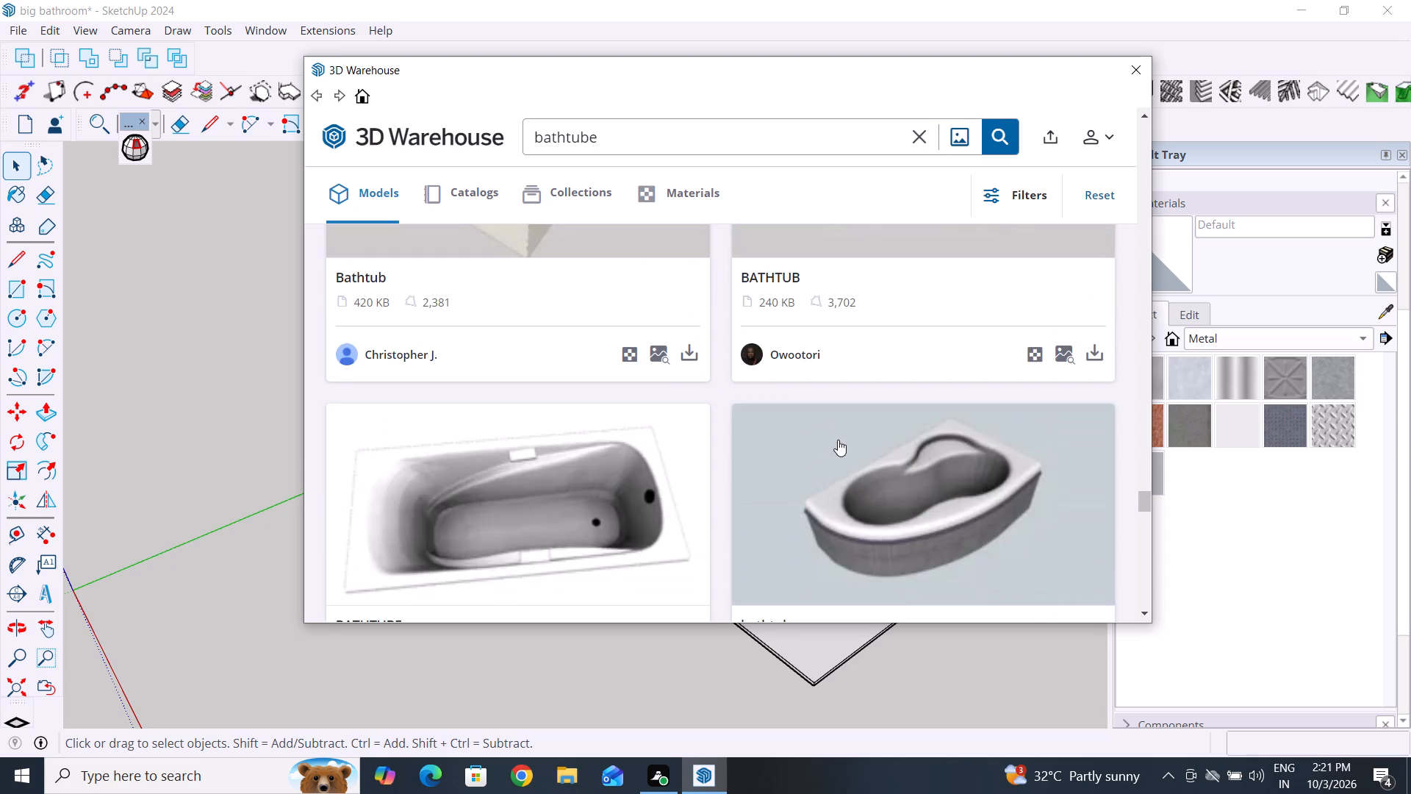
pyautogui.scroll(9, 838, 440)
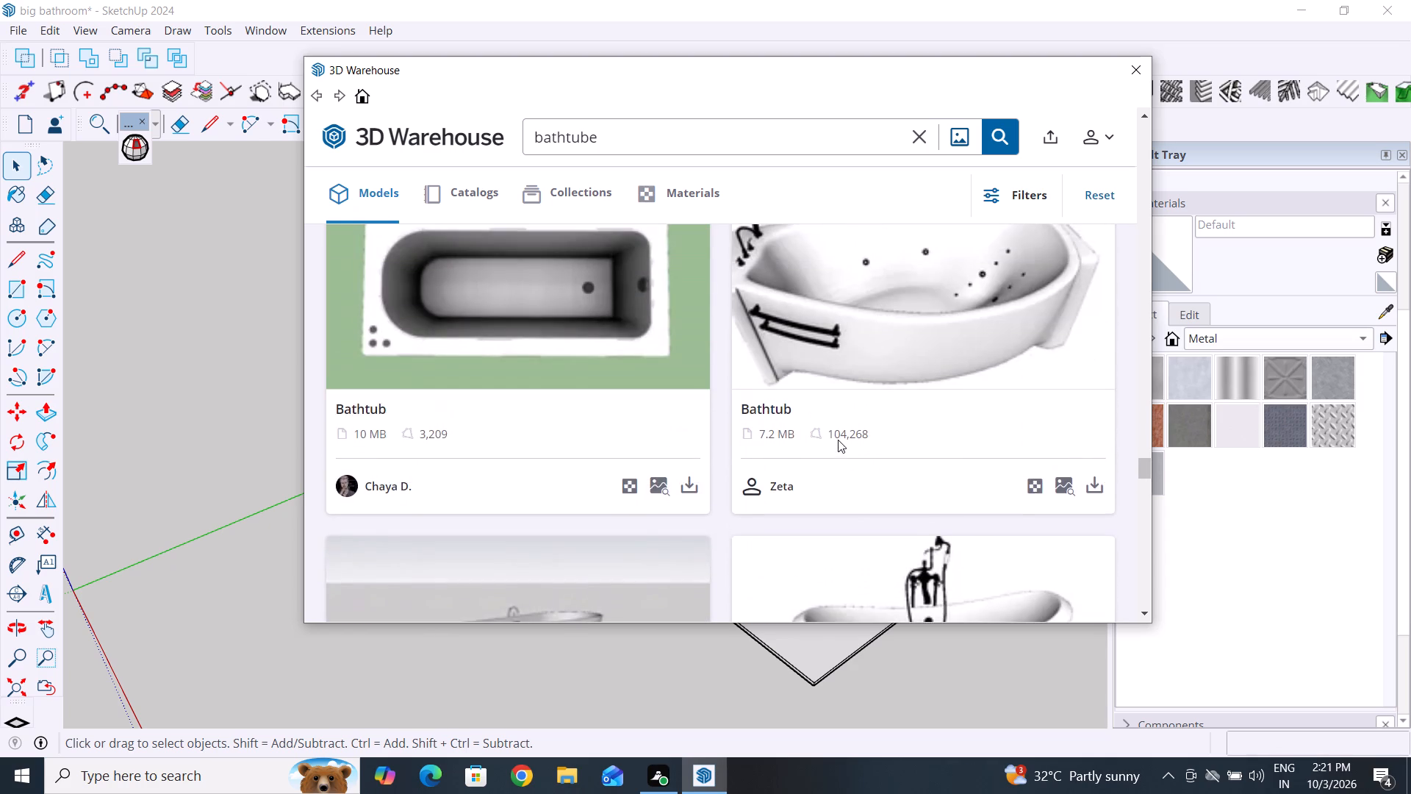
pyautogui.scroll(7, 838, 440)
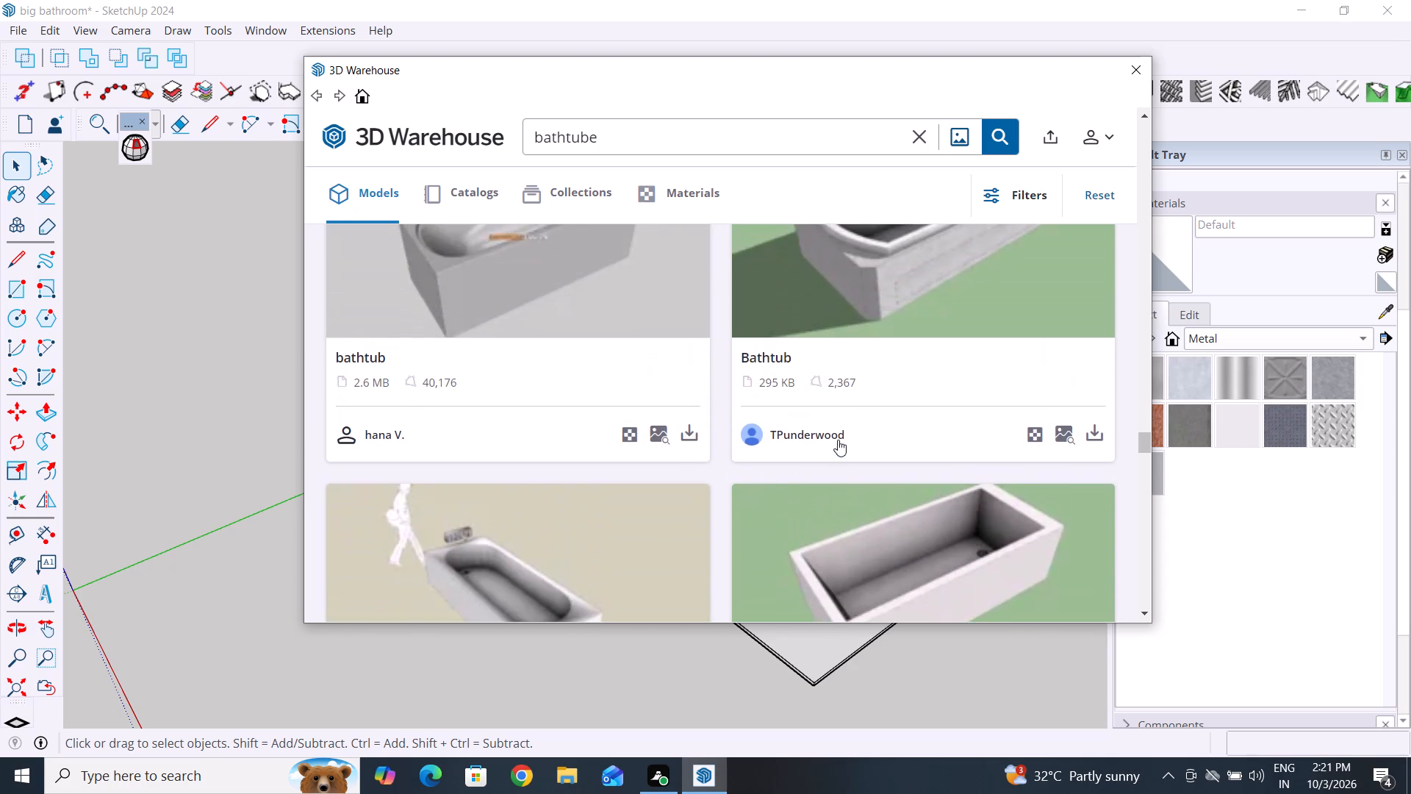
pyautogui.scroll(5, 838, 440)
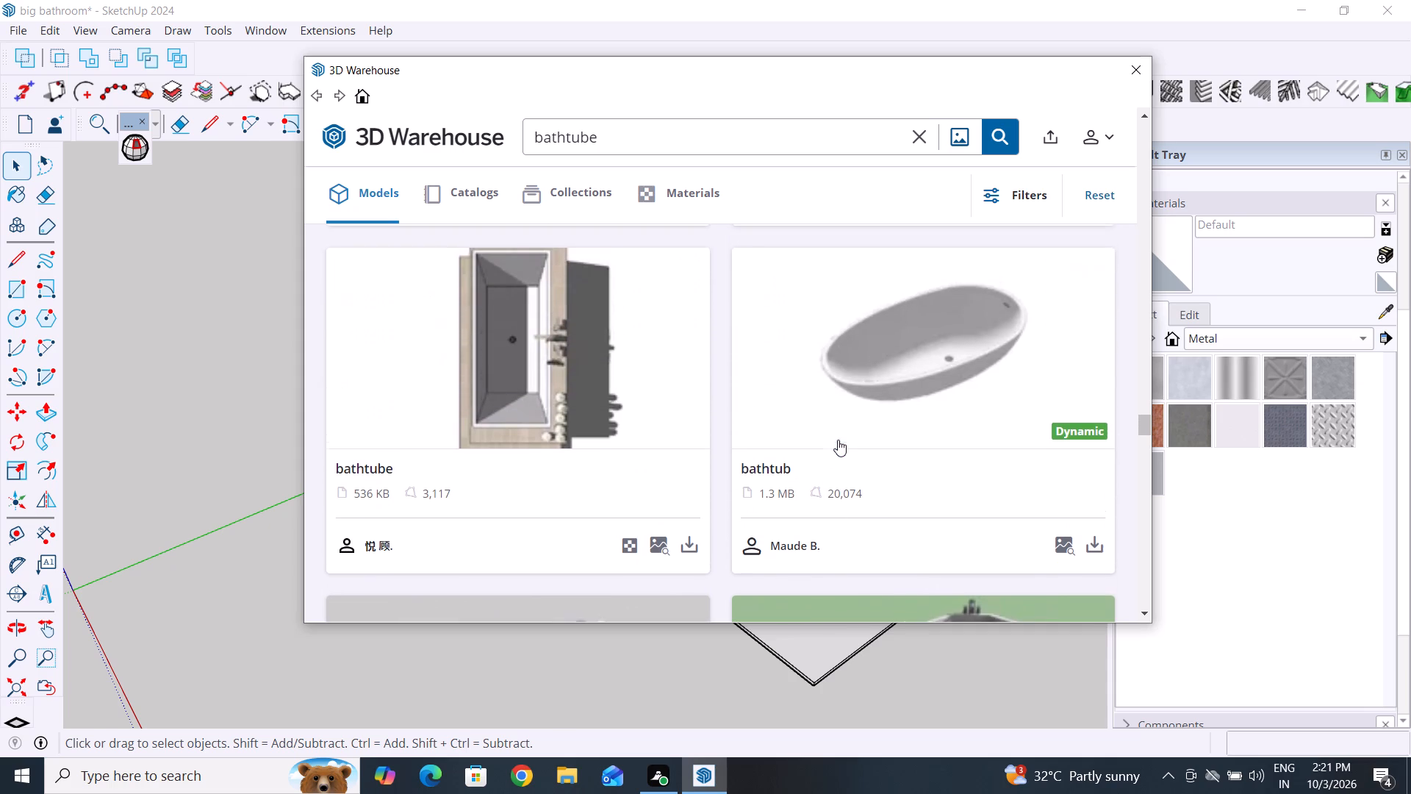
pyautogui.scroll(10, 838, 440)
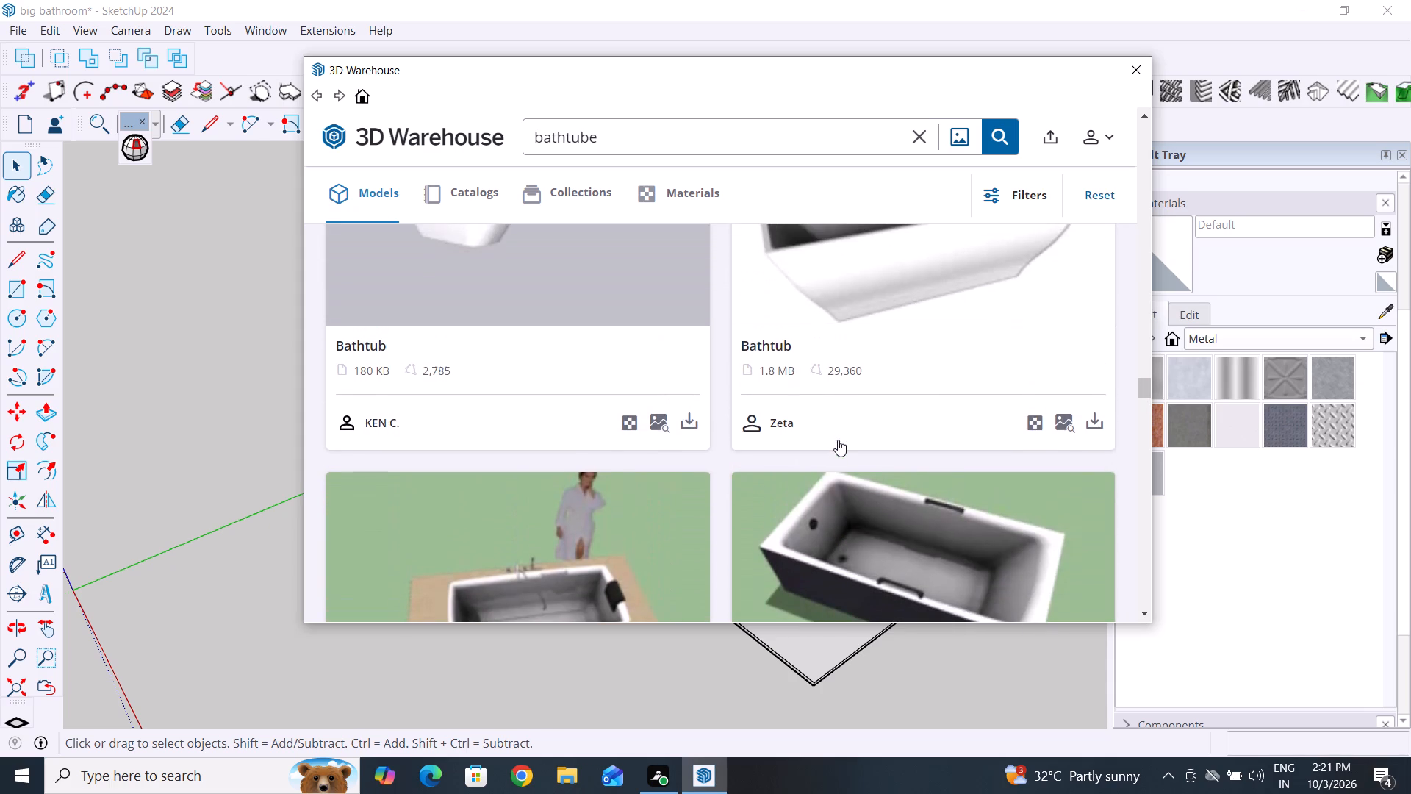
pyautogui.scroll(2, 838, 440)
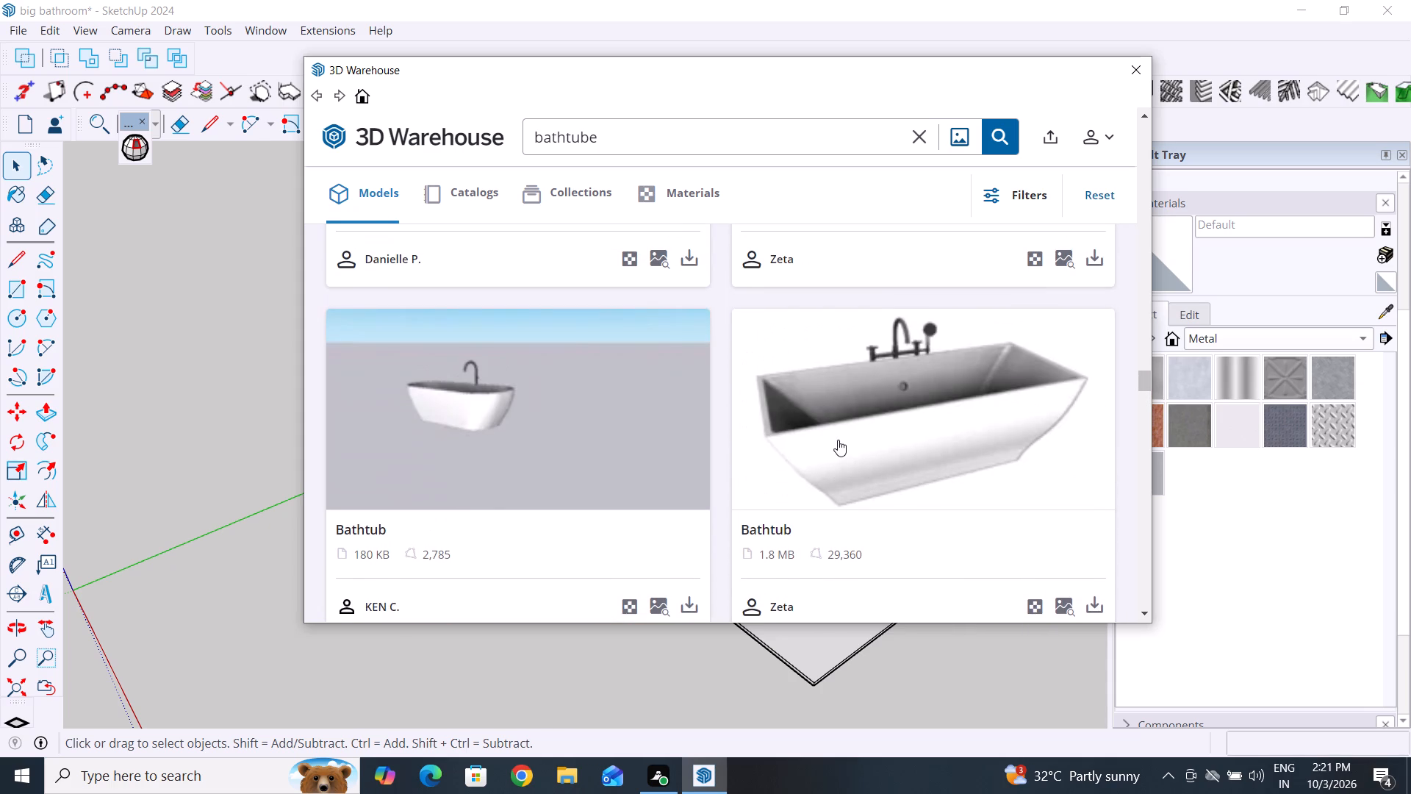
pyautogui.scroll(-2, 838, 440)
pyautogui.scroll(3, 838, 440)
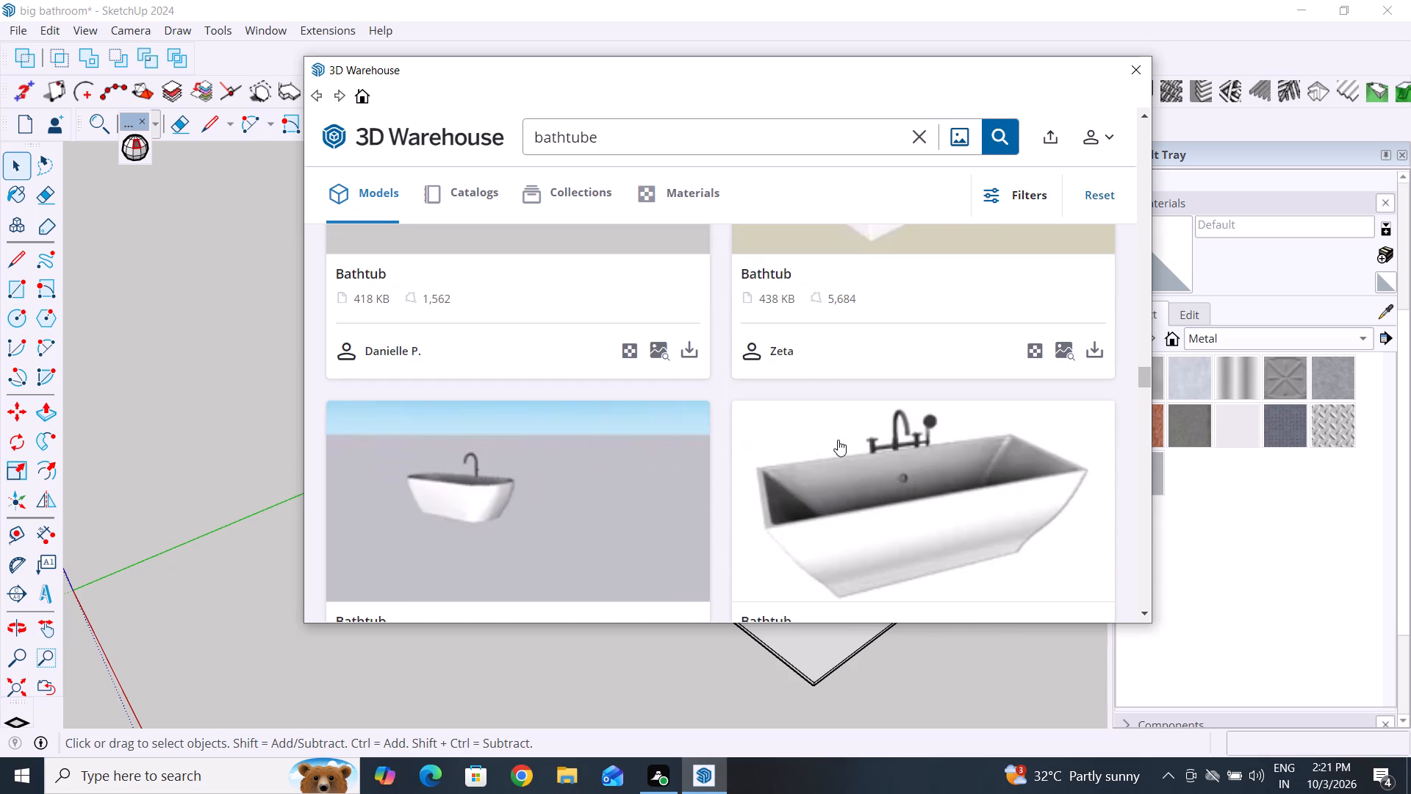
pyautogui.scroll(9, 838, 440)
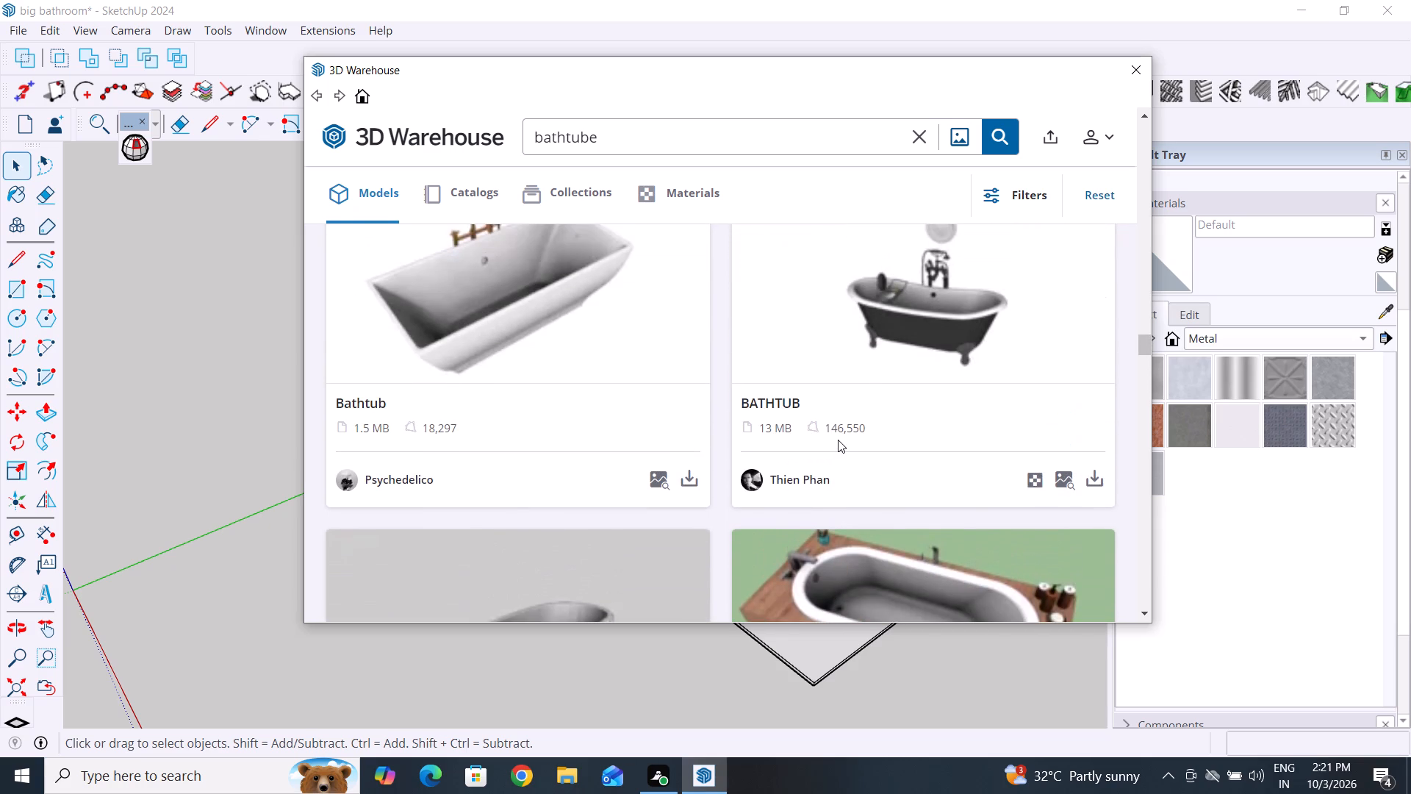
pyautogui.scroll(4, 838, 440)
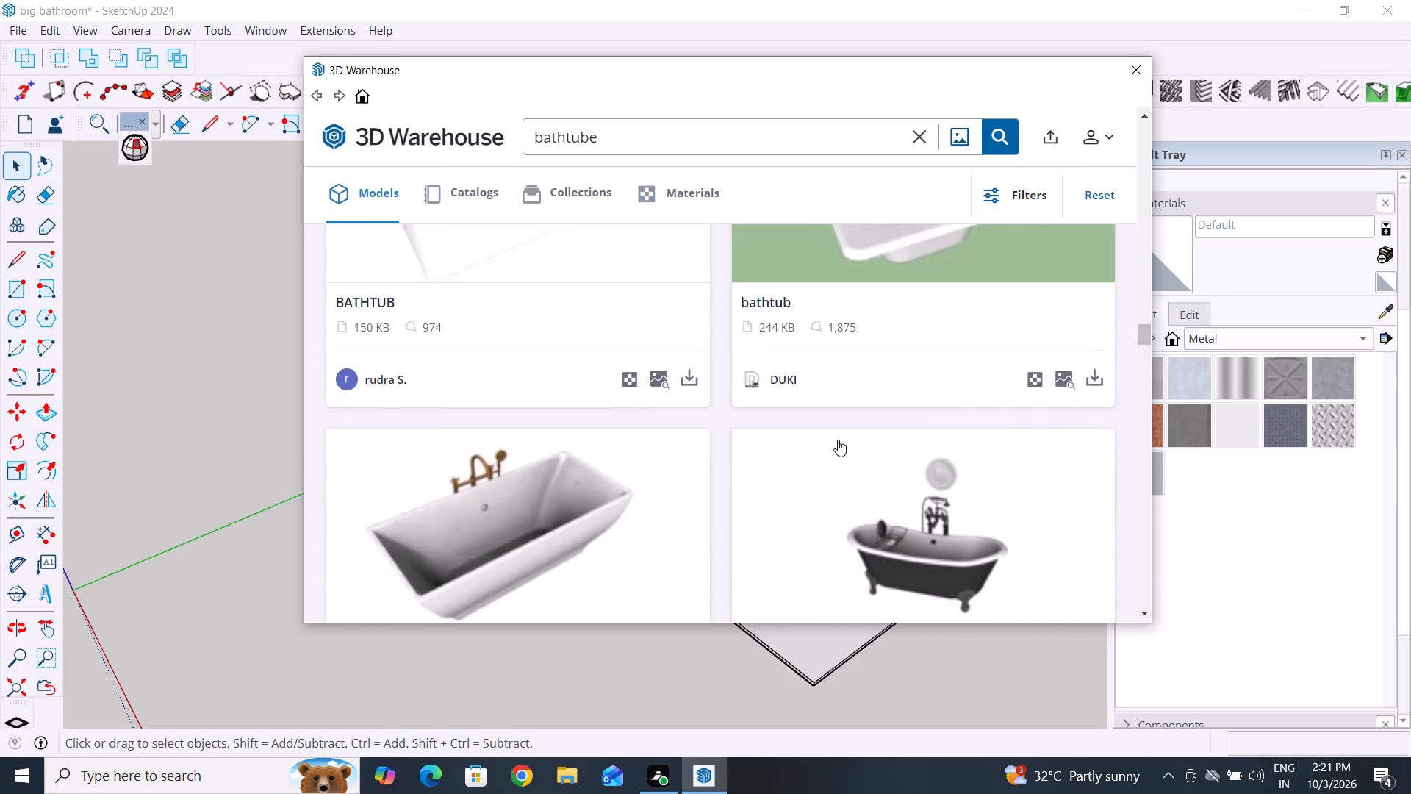
pyautogui.scroll(6, 838, 440)
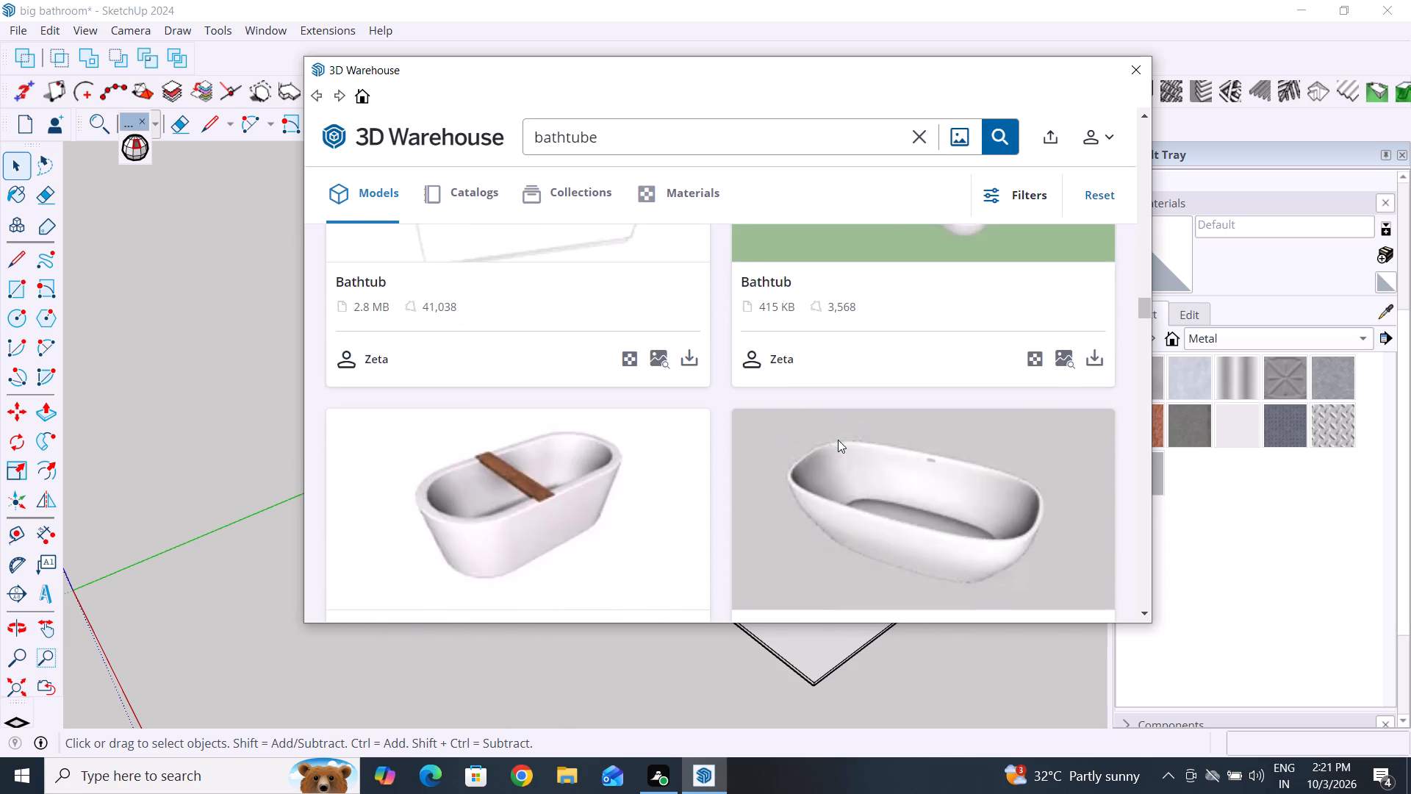
pyautogui.scroll(2, 838, 440)
pyautogui.scroll(-4, 838, 440)
pyautogui.scroll(4, 838, 440)
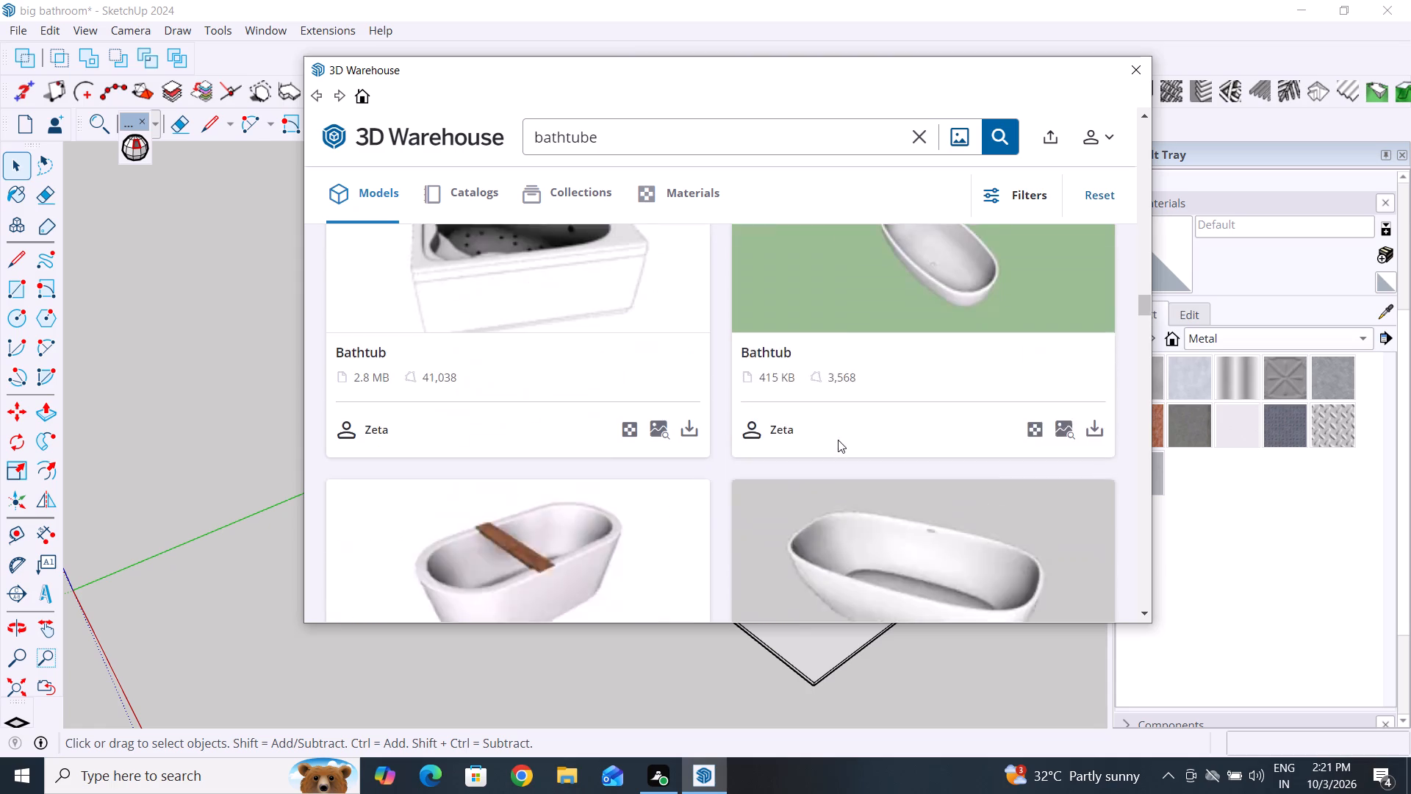
pyautogui.scroll(5, 838, 440)
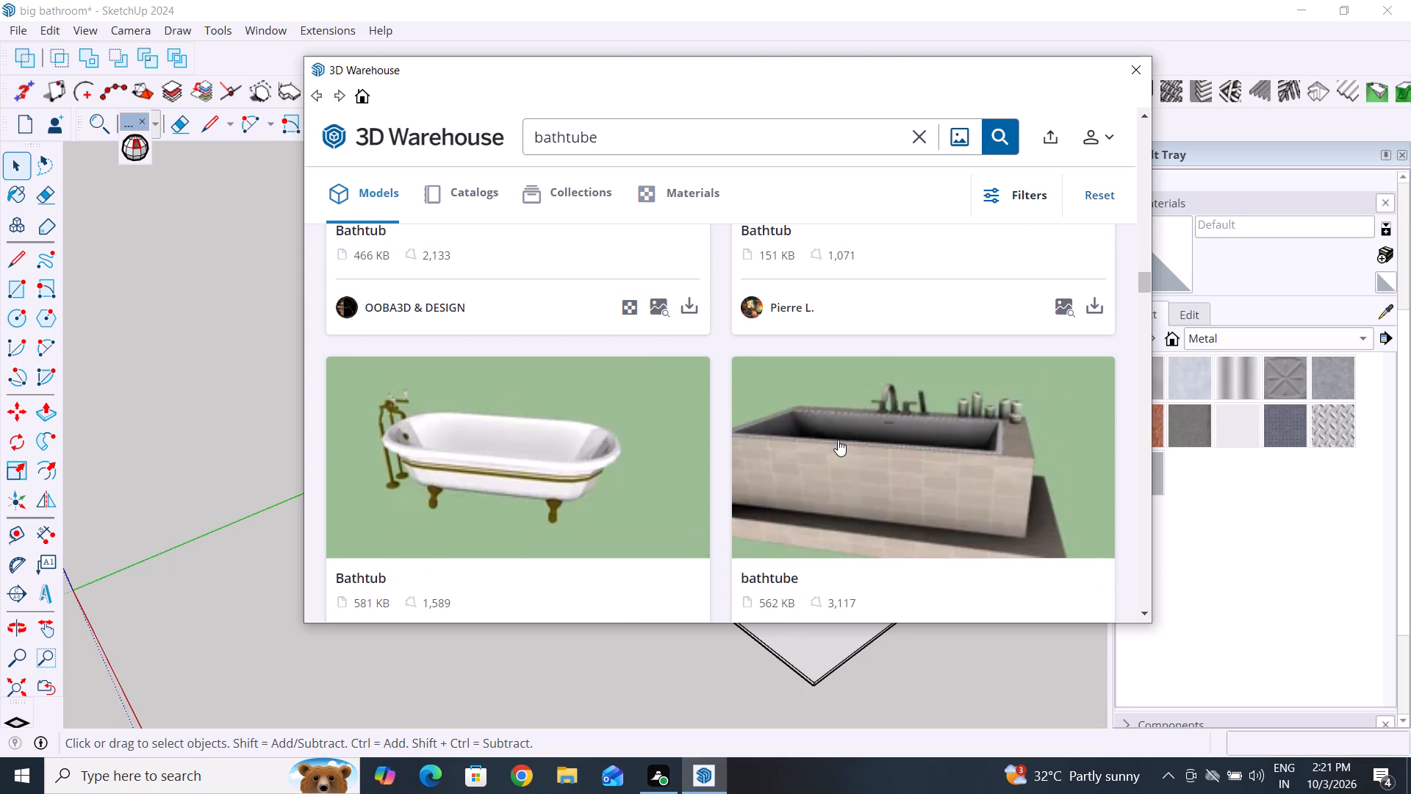
# Load the 653 KB white rounded freestanding Bathtub from 3D Warehouse directly into the model and place it.
pyautogui.scroll(-9, 838, 440)
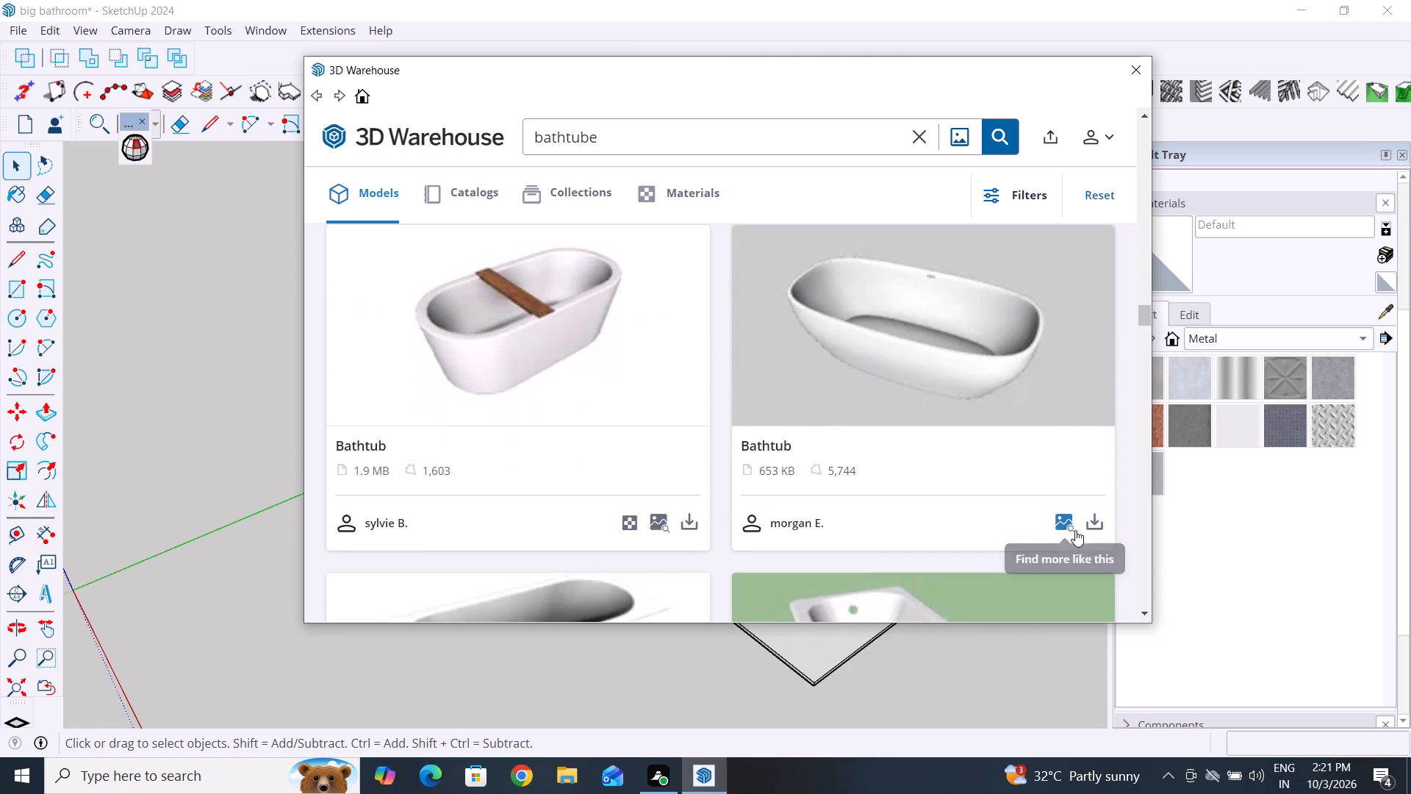
pyautogui.click(1091, 525)
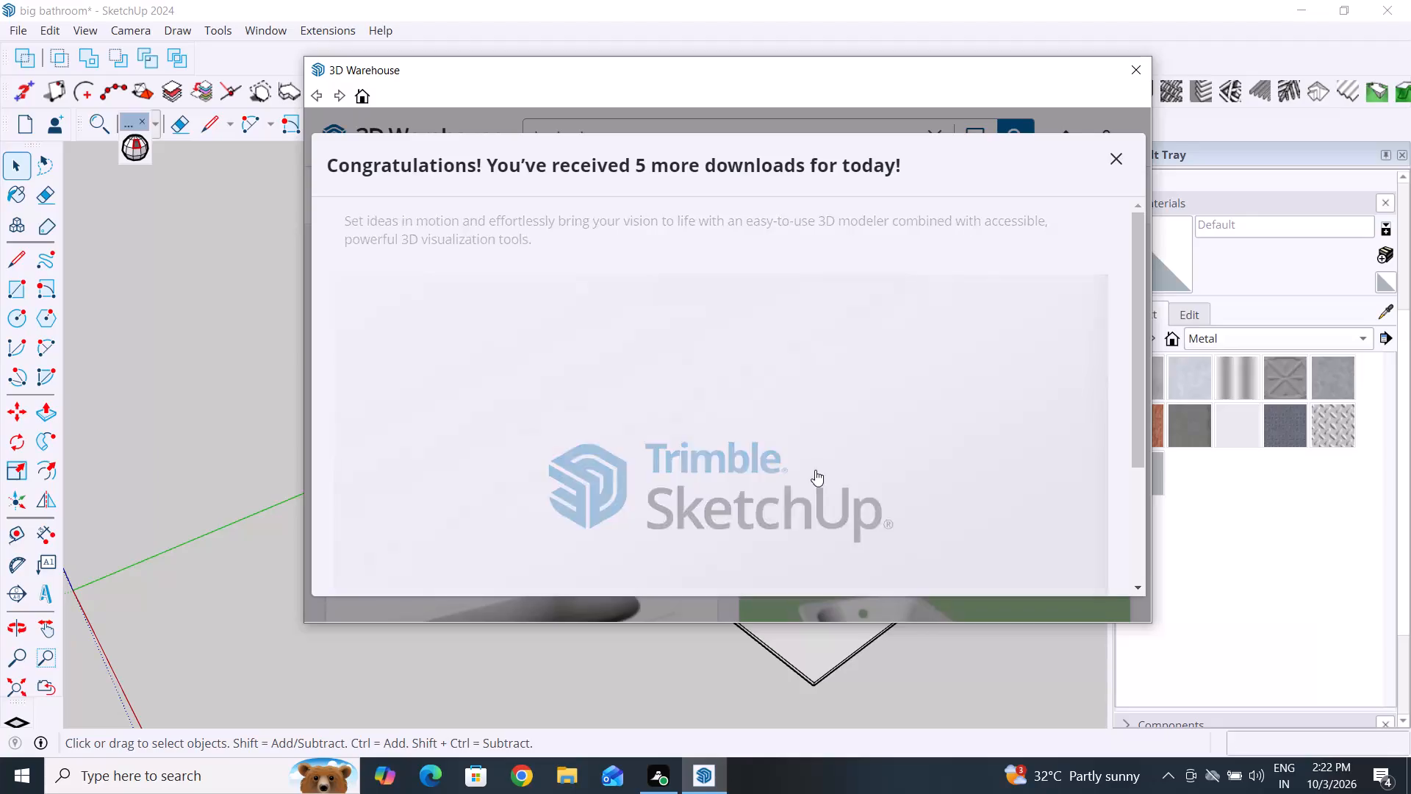
pyautogui.scroll(-2, 811, 571)
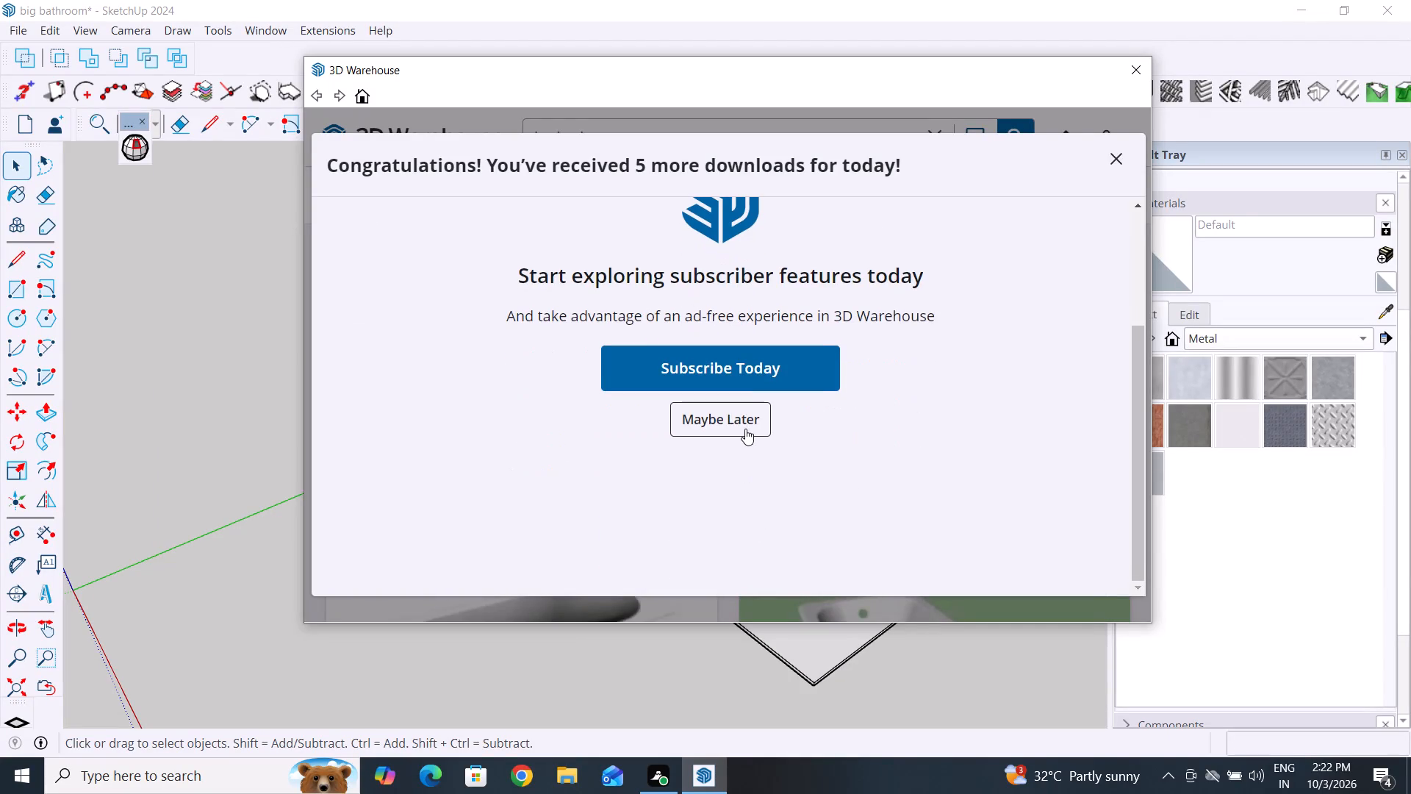
pyautogui.click(745, 429)
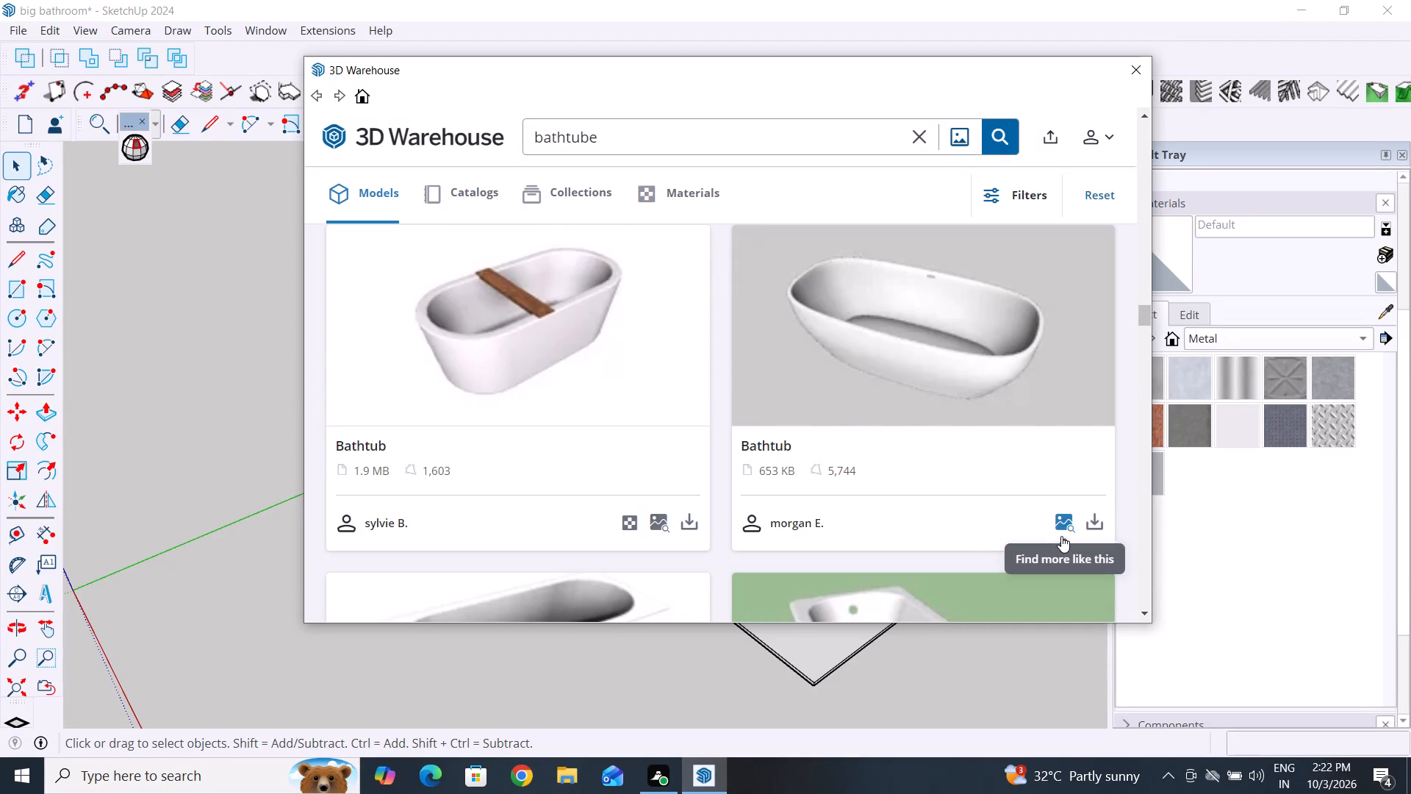
pyautogui.click(1096, 523)
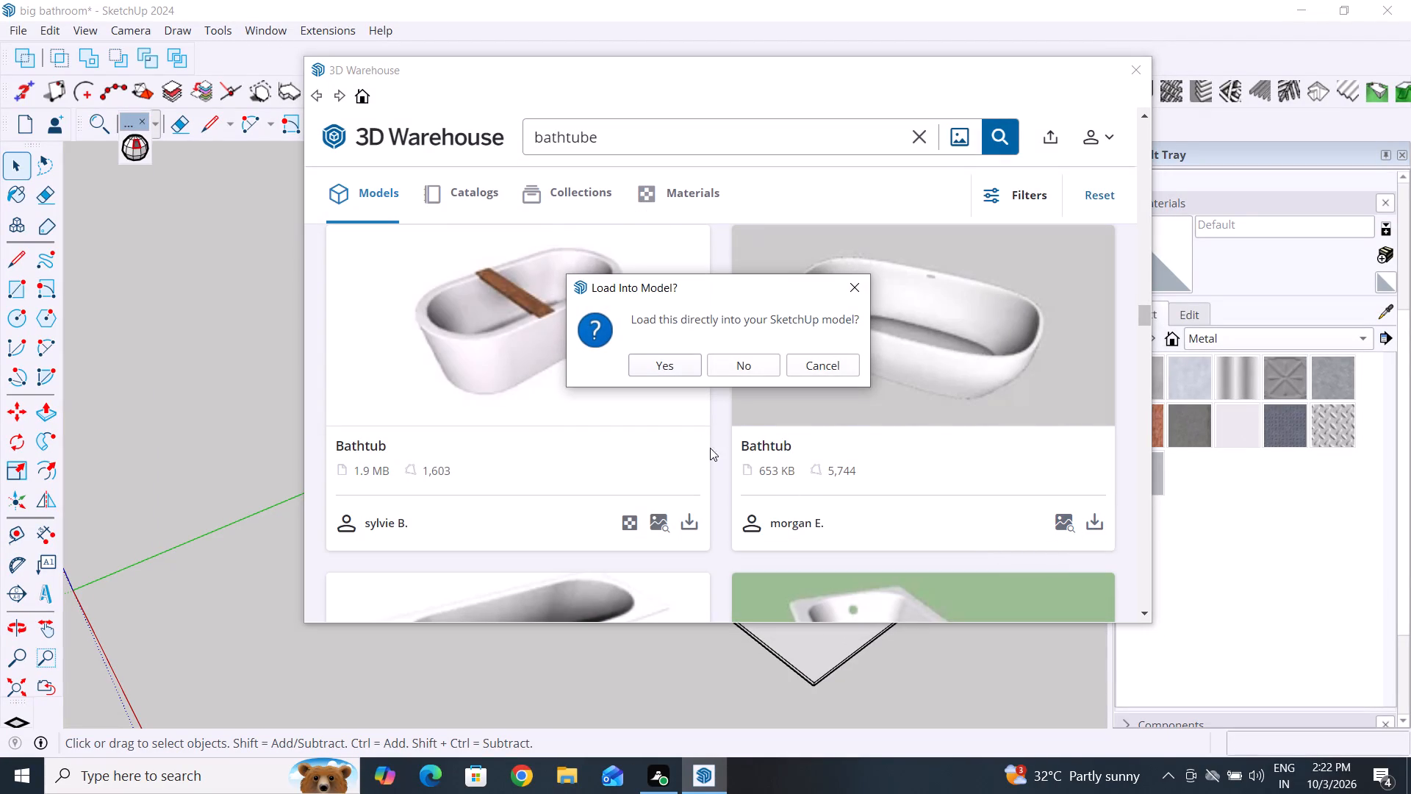
pyautogui.click(675, 365)
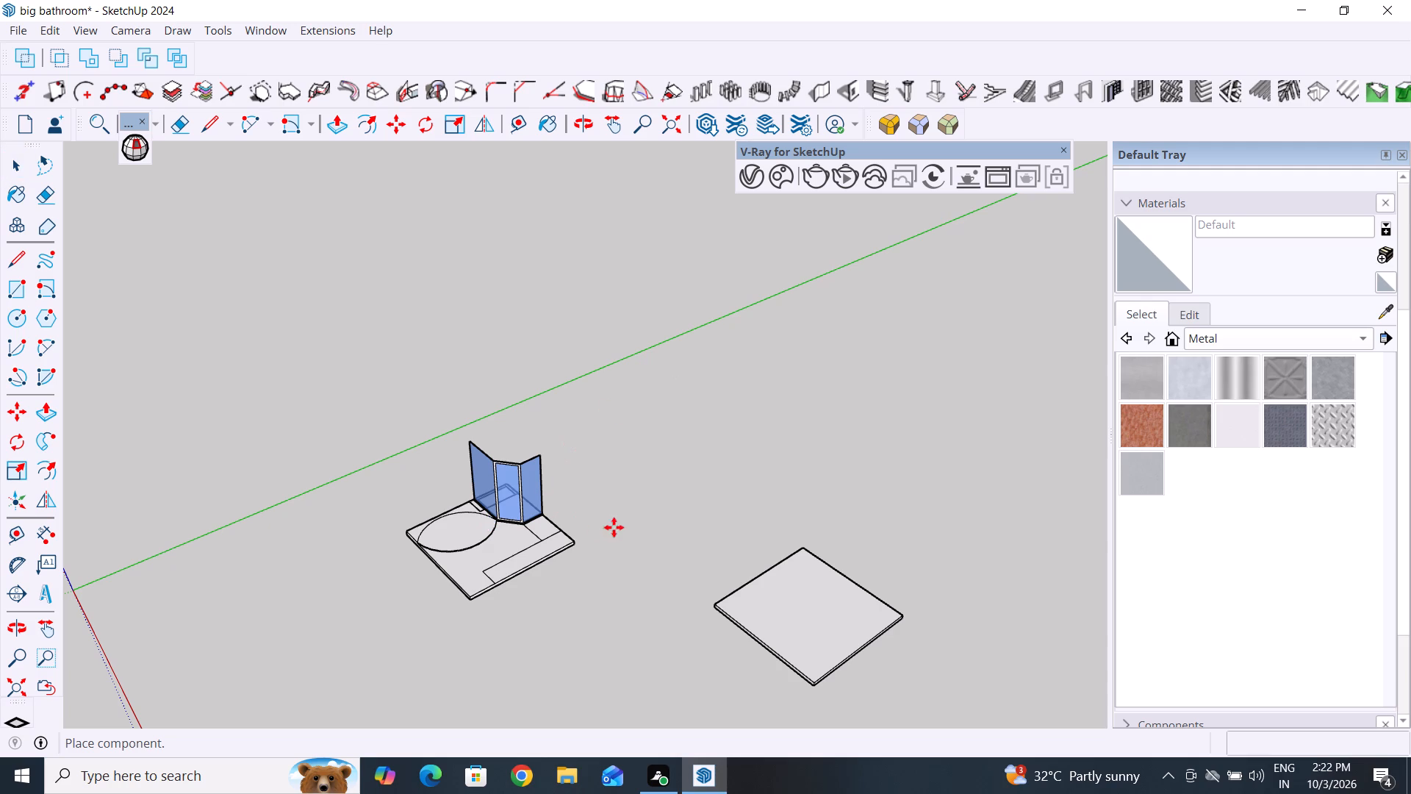
pyautogui.click(654, 508)
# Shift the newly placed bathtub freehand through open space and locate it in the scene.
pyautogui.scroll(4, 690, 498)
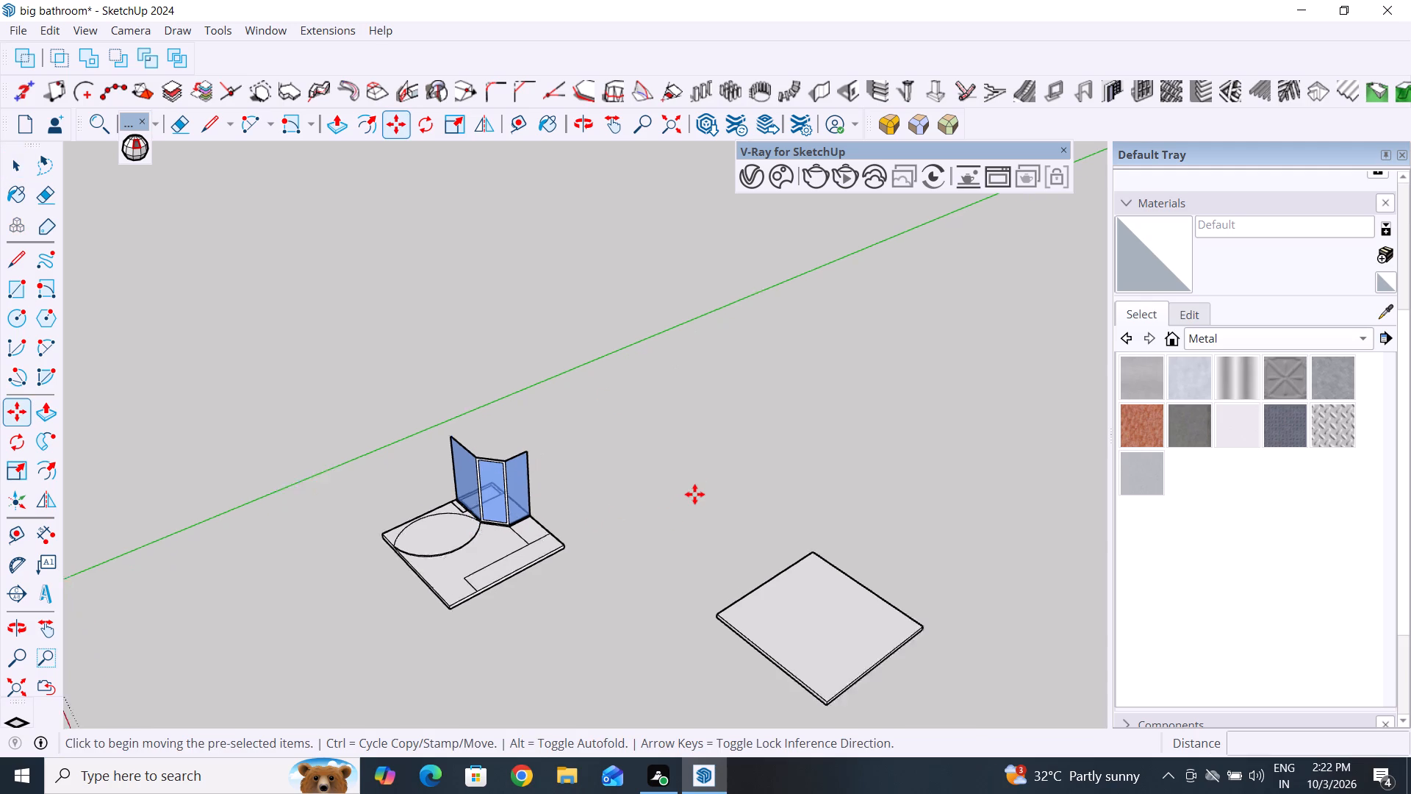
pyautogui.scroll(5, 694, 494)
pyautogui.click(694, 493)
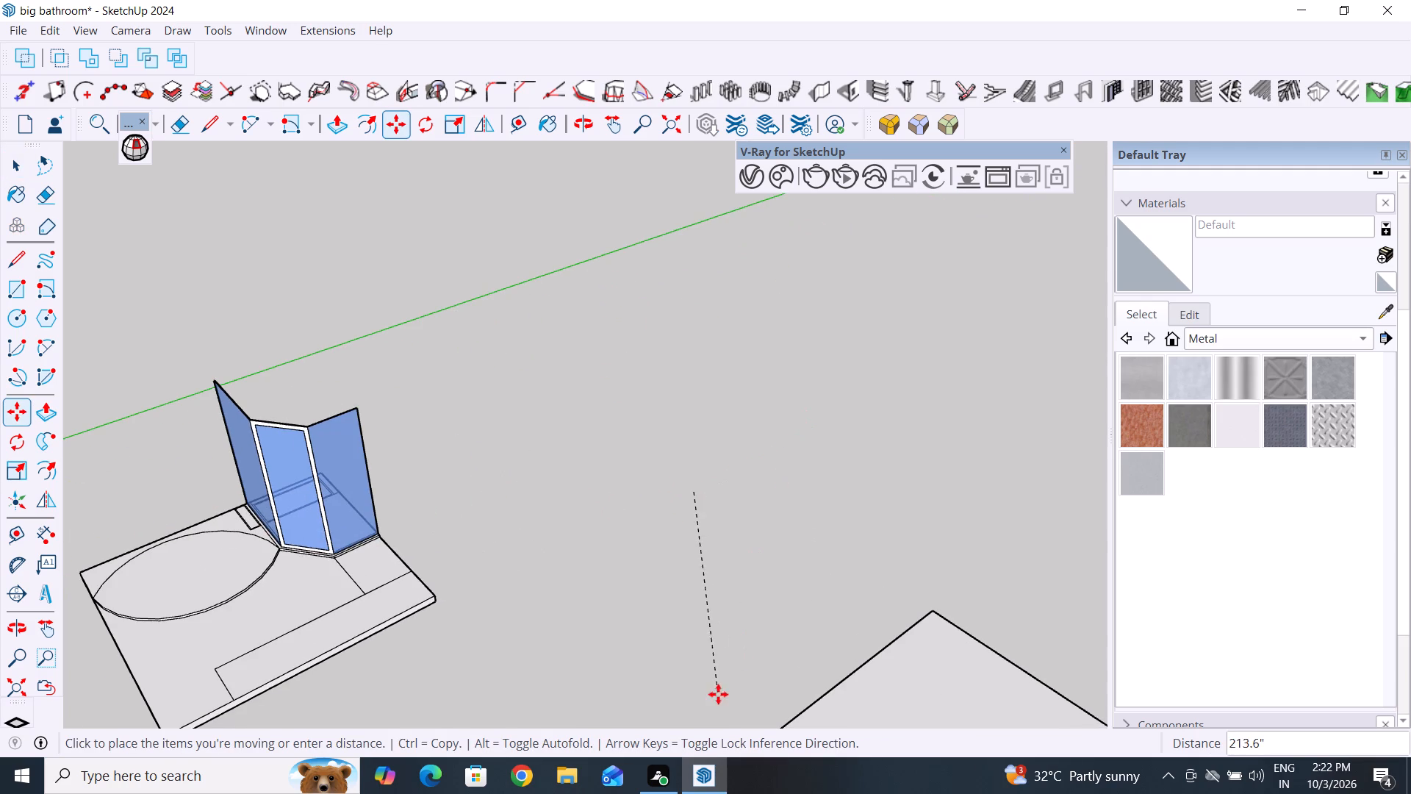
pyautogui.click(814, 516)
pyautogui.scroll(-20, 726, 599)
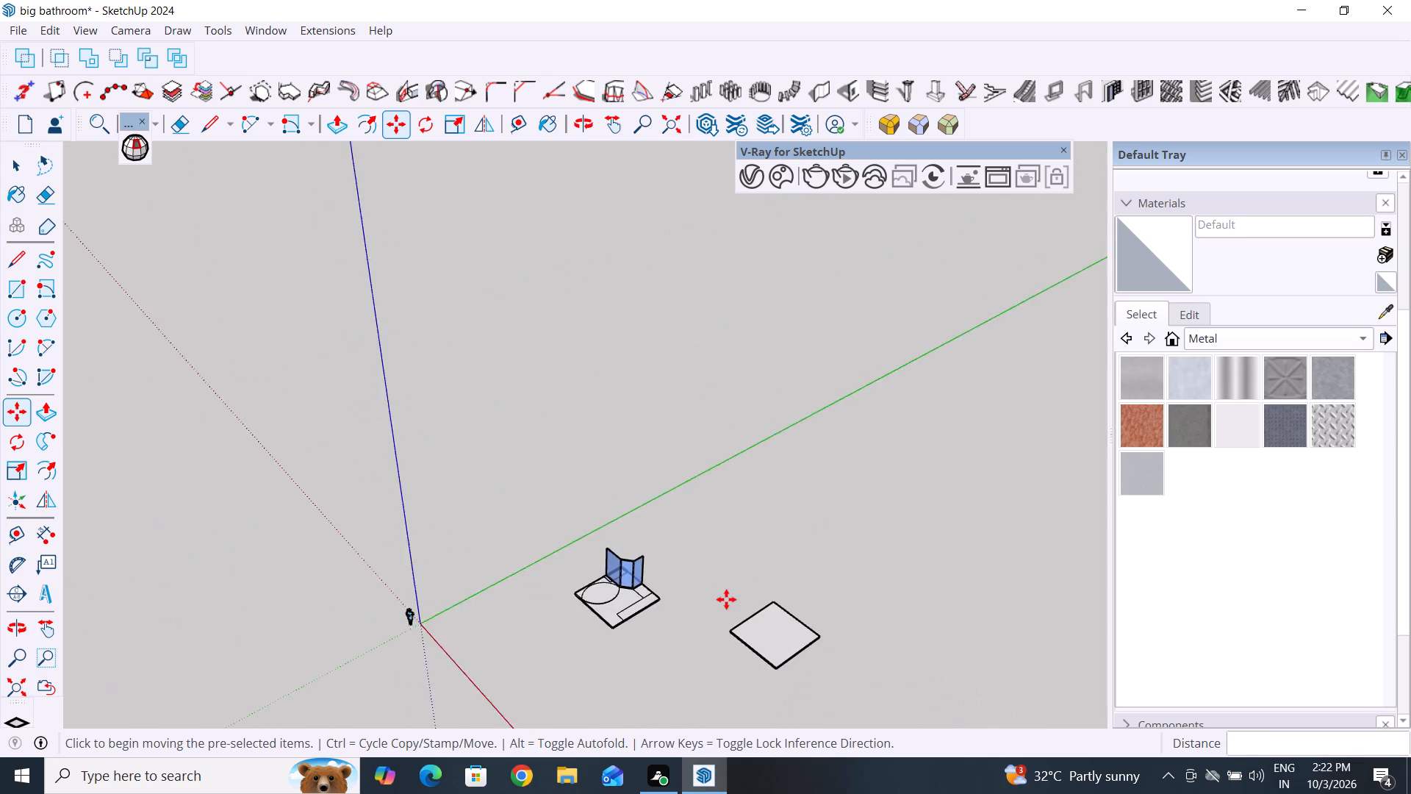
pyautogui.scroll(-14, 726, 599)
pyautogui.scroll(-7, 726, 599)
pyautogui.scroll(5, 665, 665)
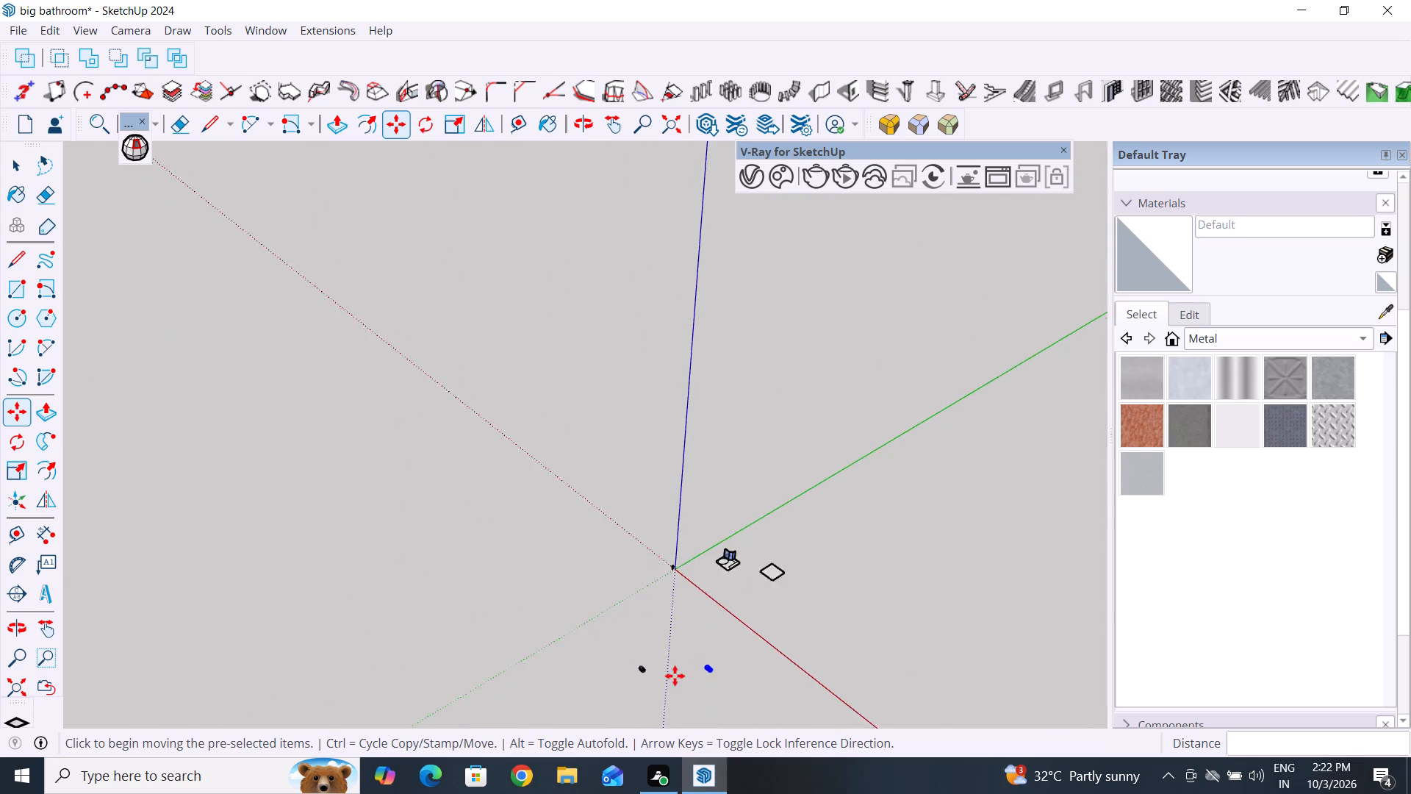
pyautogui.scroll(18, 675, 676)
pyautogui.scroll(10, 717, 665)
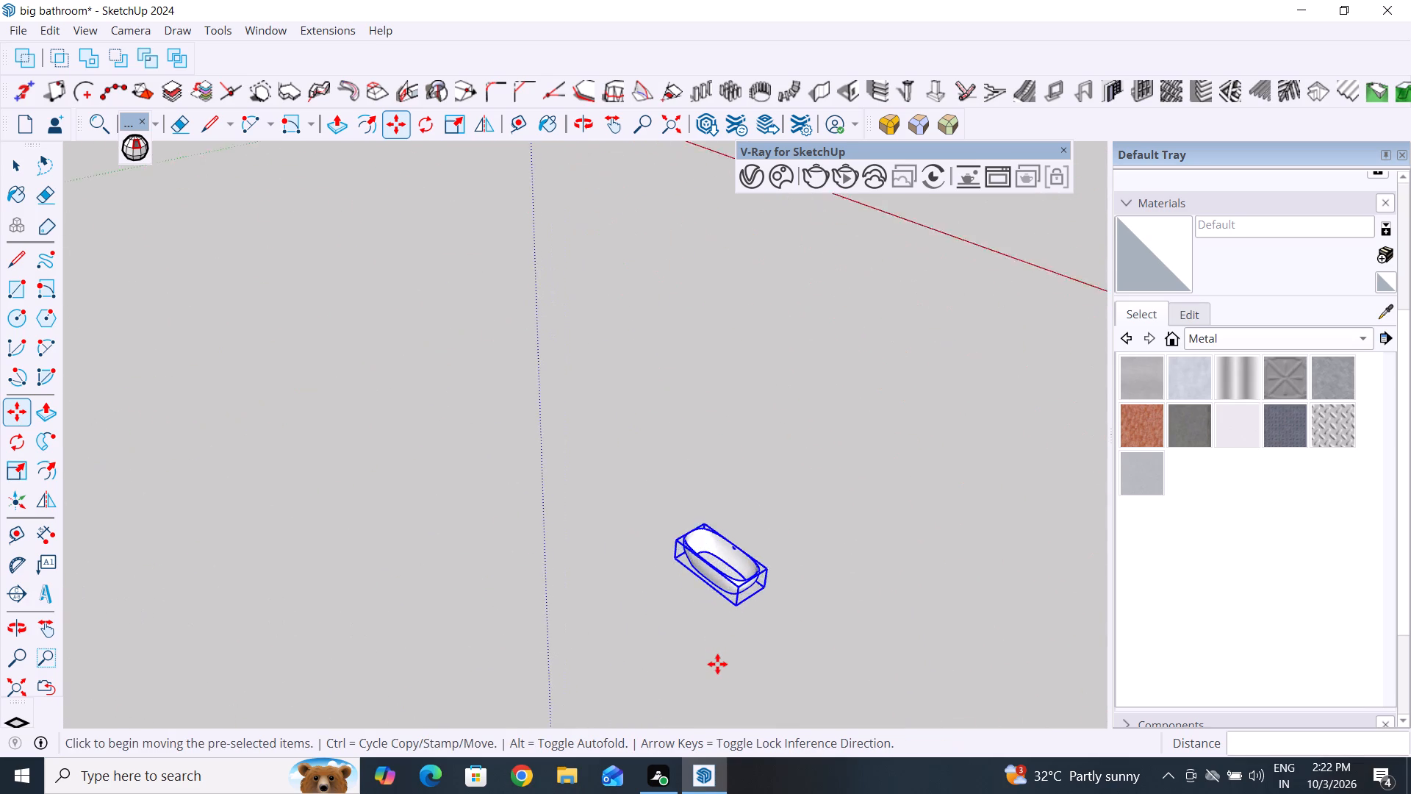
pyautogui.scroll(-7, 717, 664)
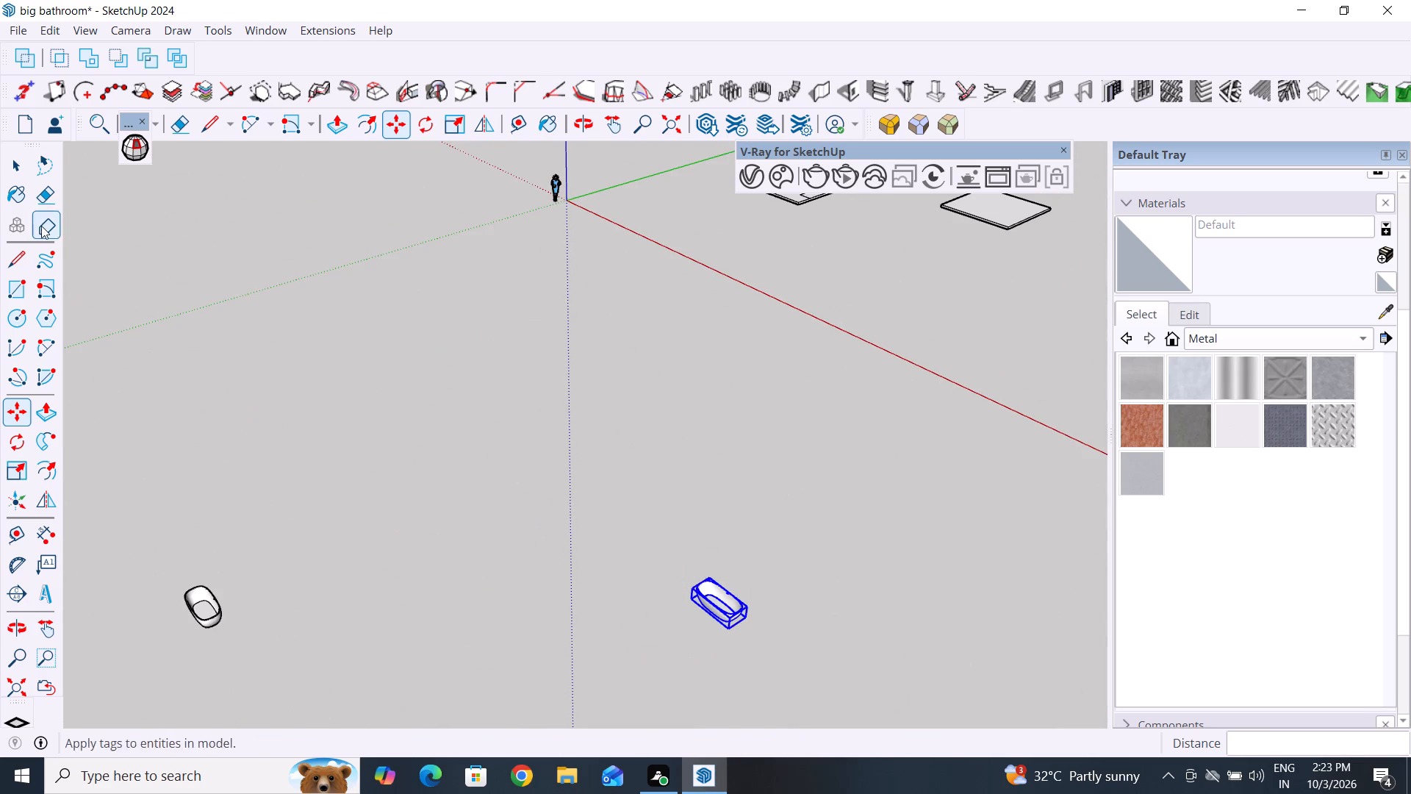
# Inspect the two imported bathtubs up close to compare their shapes and tell them apart.
pyautogui.click(15, 173)
pyautogui.click(204, 408)
pyautogui.scroll(3, 622, 624)
pyautogui.scroll(-2, 623, 622)
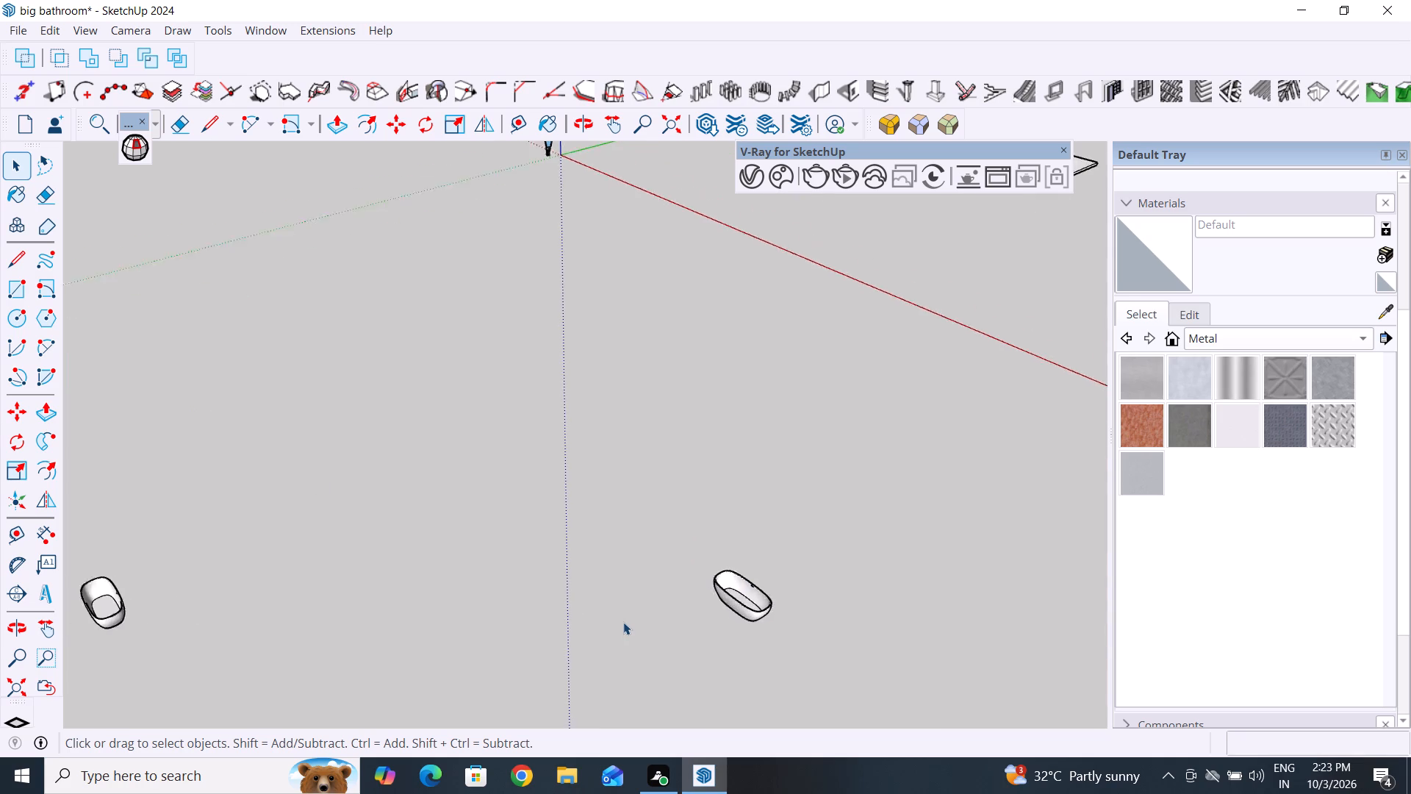
pyautogui.scroll(-3, 623, 622)
pyautogui.scroll(7, 140, 679)
pyautogui.click(326, 618)
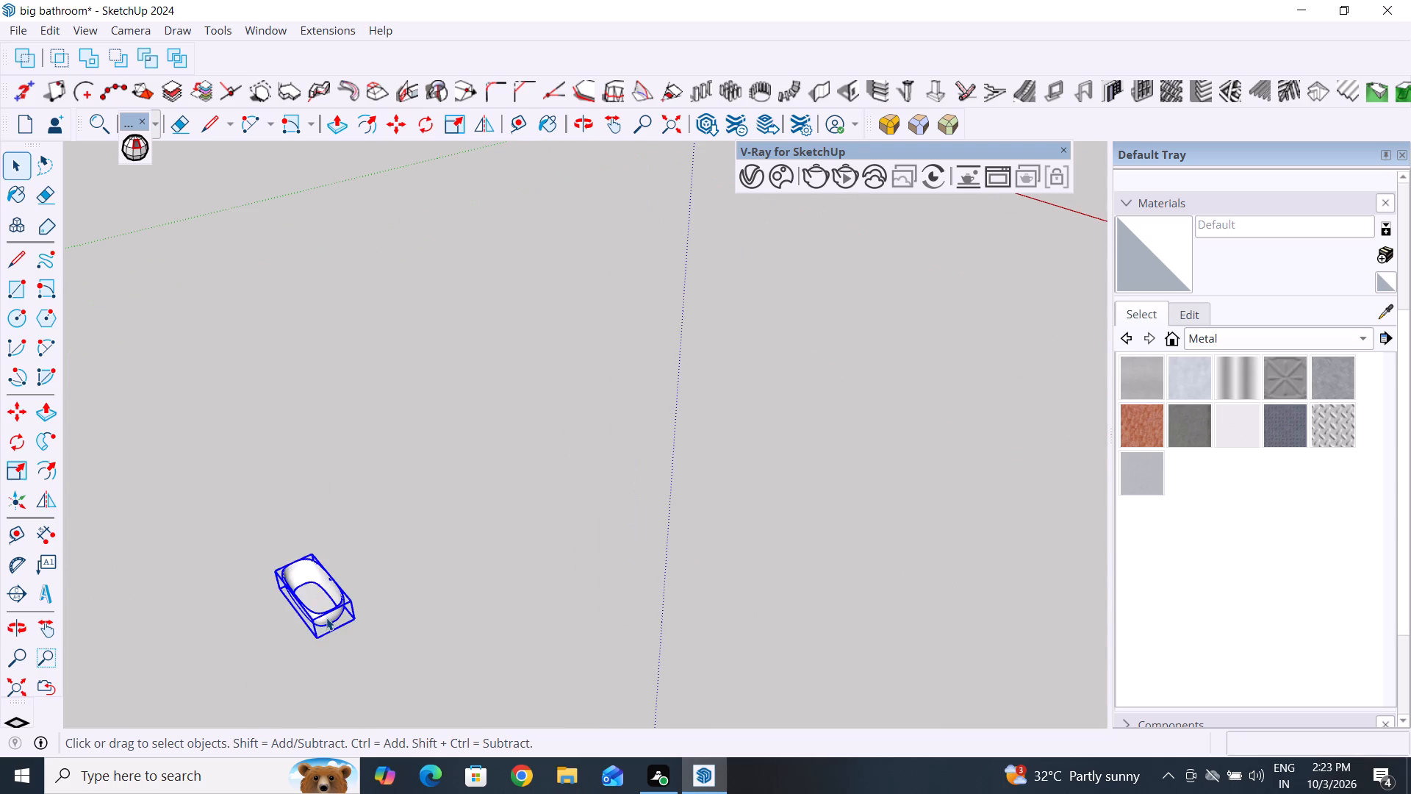
pyautogui.scroll(-5, 326, 618)
# Move the newly imported bathtub onto the bathroom floor slab, inside the circular outline beside the glass panels.
pyautogui.click(883, 606)
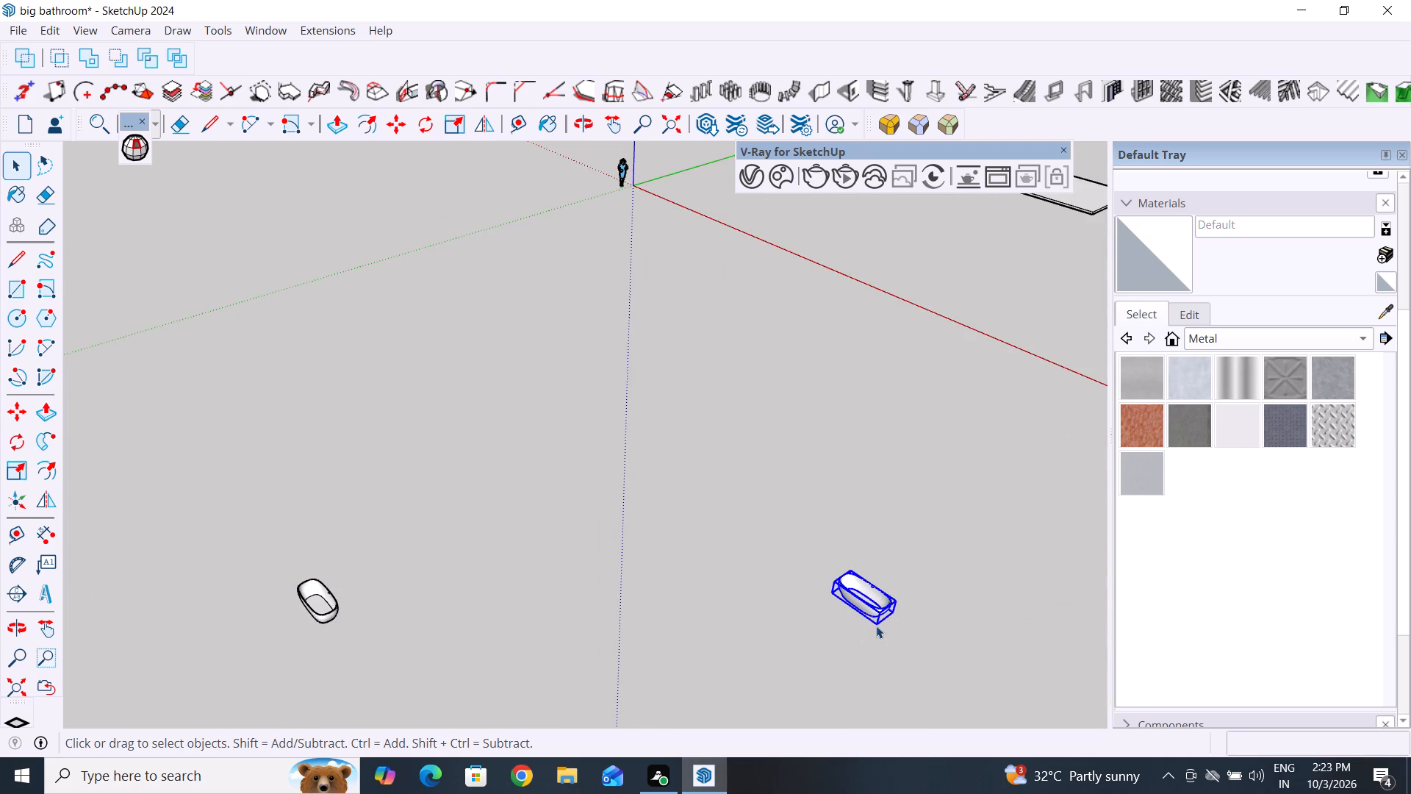
pyautogui.press('m')
pyautogui.click(884, 623)
pyautogui.scroll(-13, 810, 554)
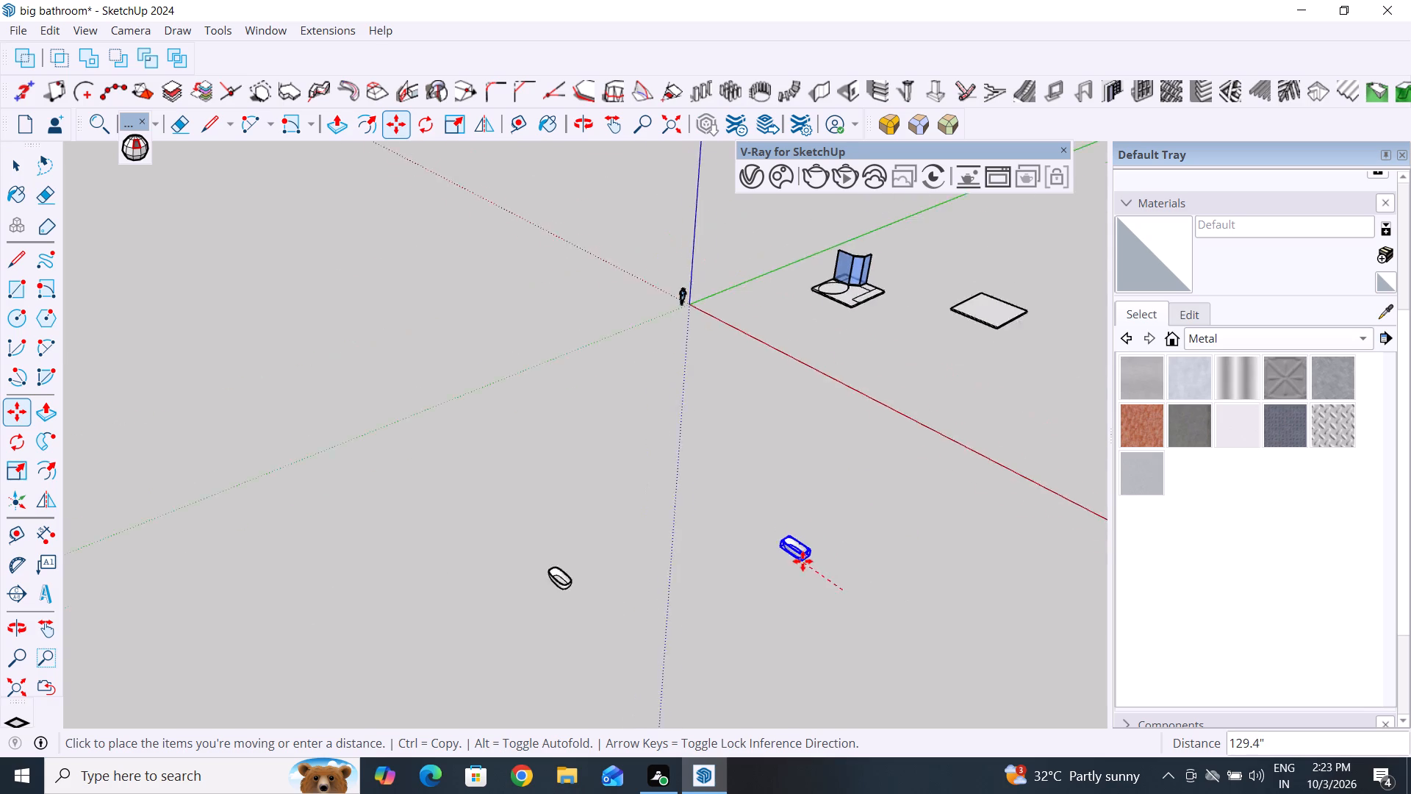
pyautogui.scroll(10, 819, 380)
pyautogui.scroll(6, 861, 321)
pyautogui.moveTo(848, 312); pyautogui.dragTo(833, 368, button='middle')
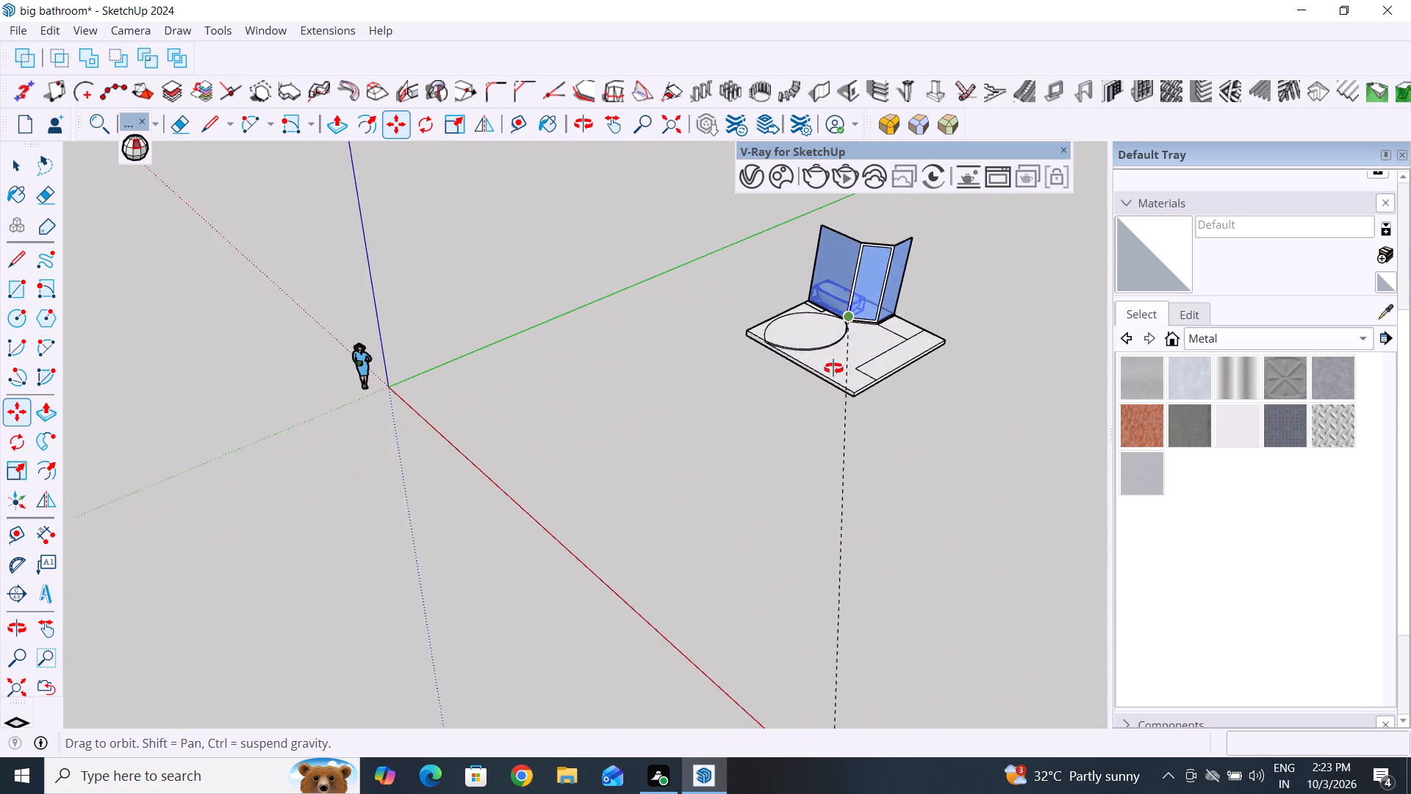
pyautogui.moveTo(833, 368); pyautogui.dragTo(810, 466, button='middle')
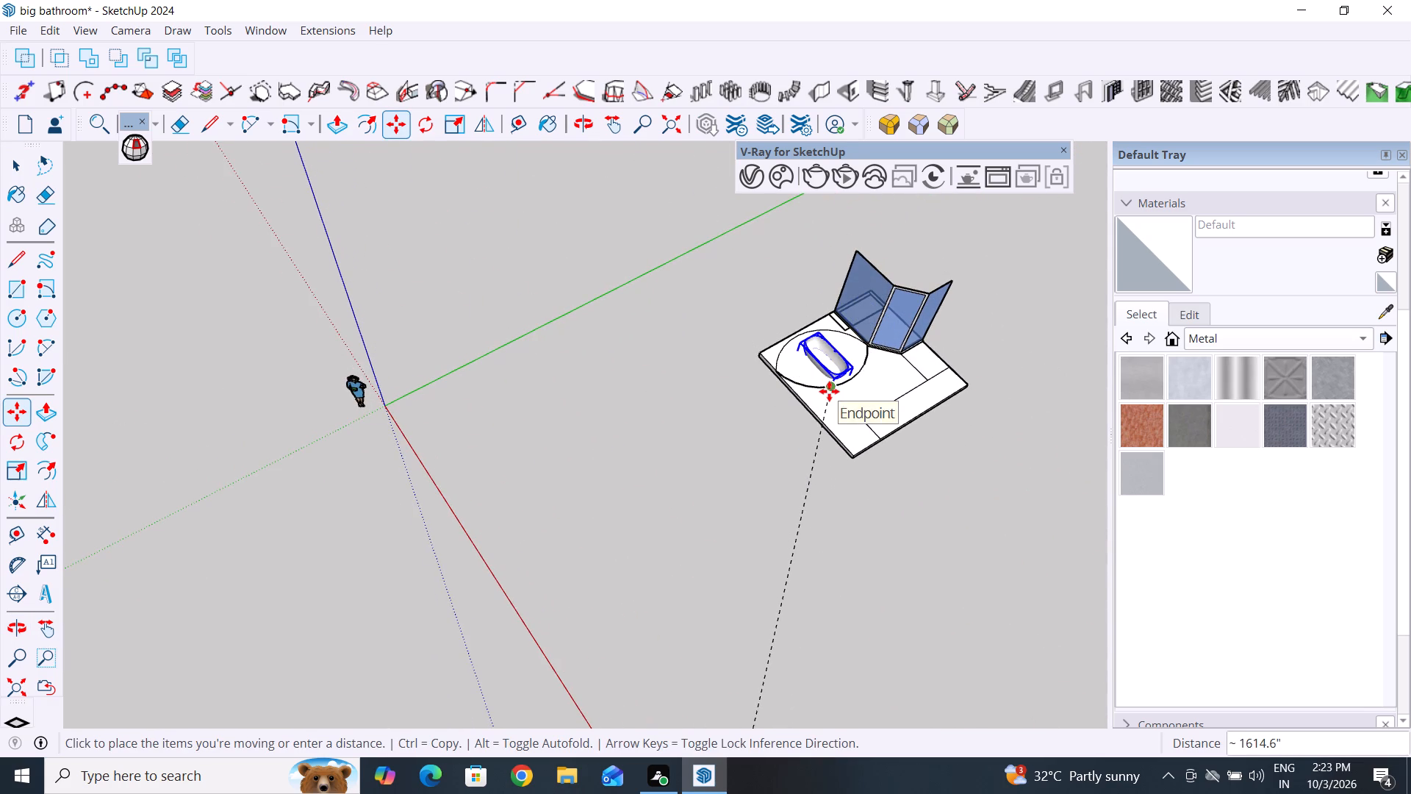
pyautogui.click(829, 391)
pyautogui.moveTo(724, 521); pyautogui.dragTo(835, 468, button='middle')
pyautogui.scroll(12, 760, 303)
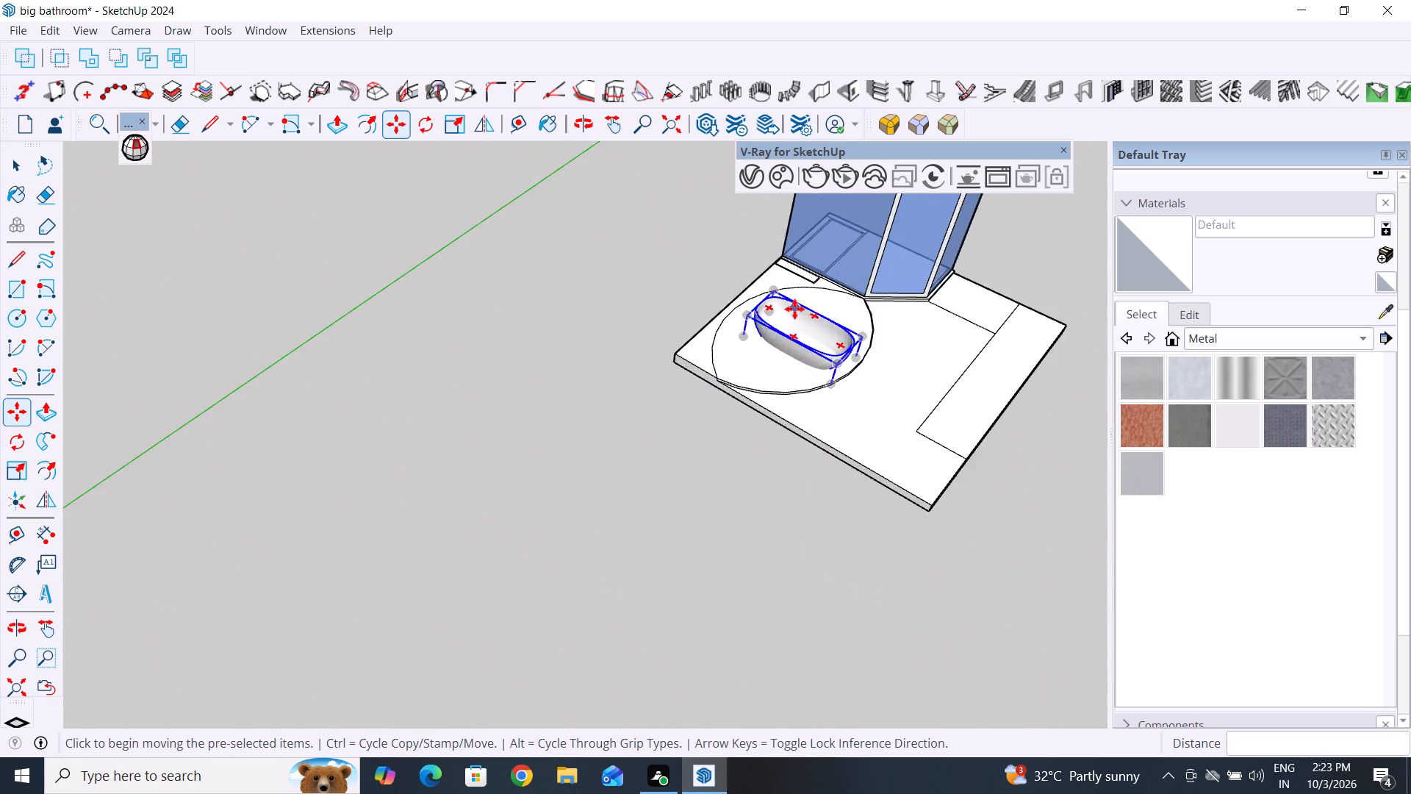
pyautogui.scroll(6, 794, 309)
pyautogui.moveTo(825, 443); pyautogui.dragTo(877, 323, button='middle')
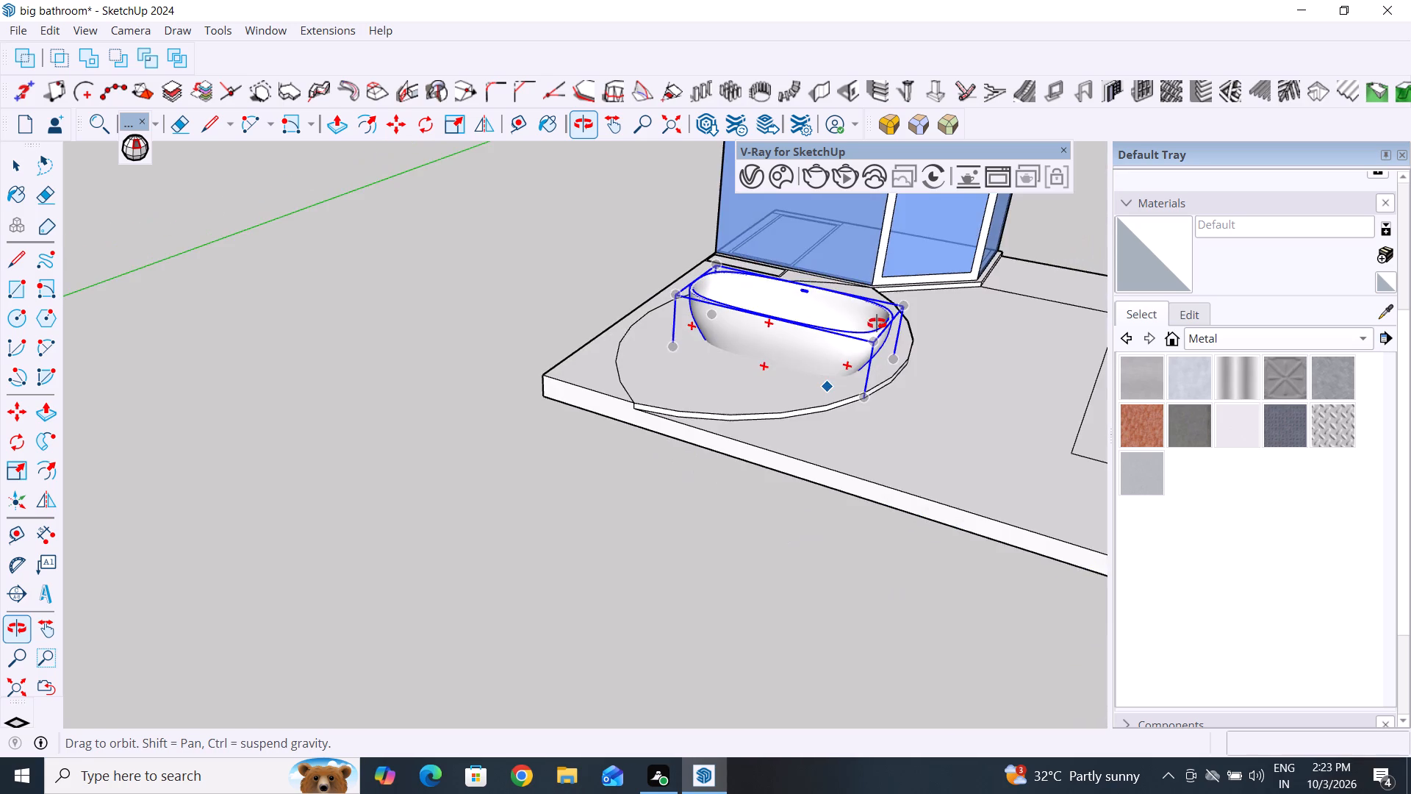
pyautogui.moveTo(877, 323); pyautogui.dragTo(854, 344, button='middle')
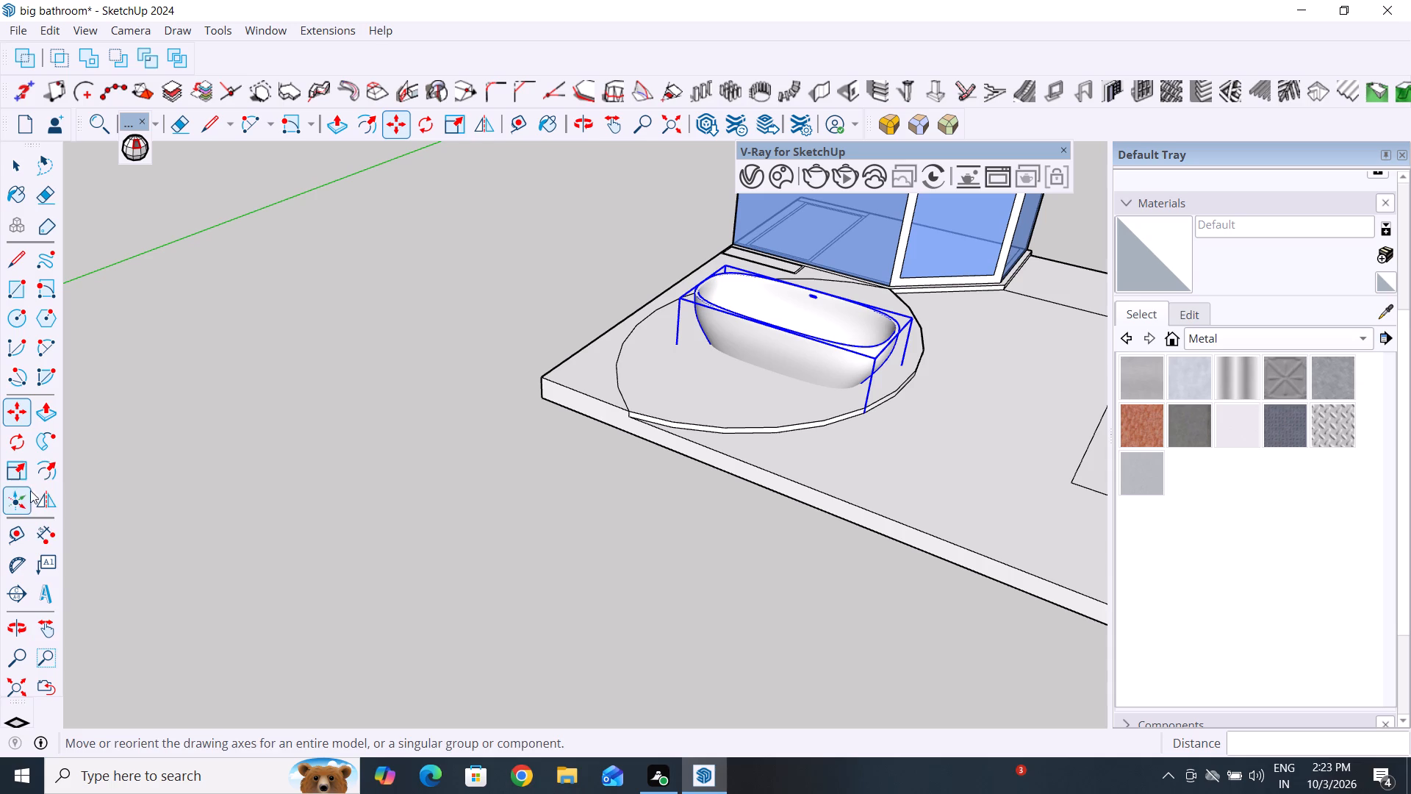
# Rotate the bathtub about 120 degrees in the floor plane around a point on the floor in front of it.
pyautogui.click(18, 444)
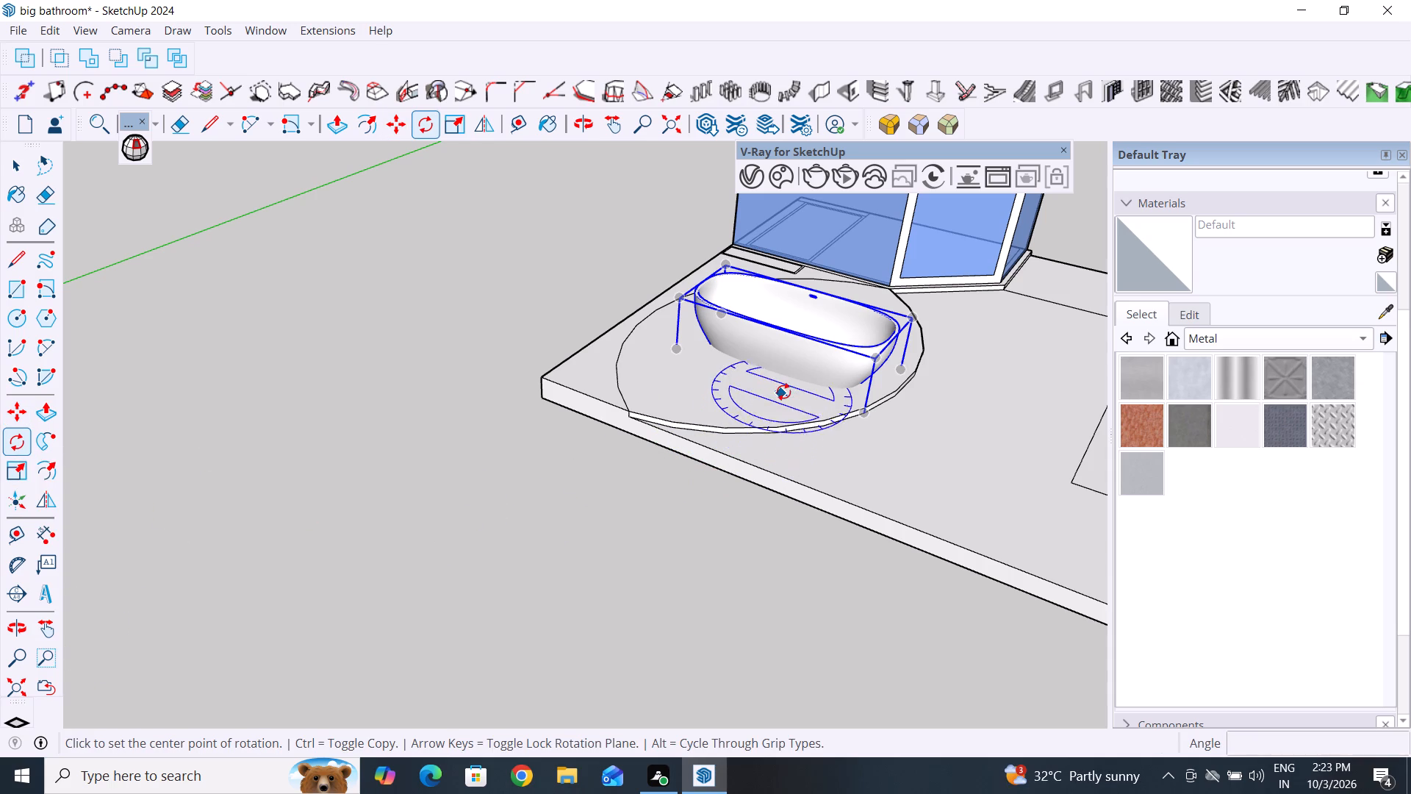
pyautogui.click(779, 389)
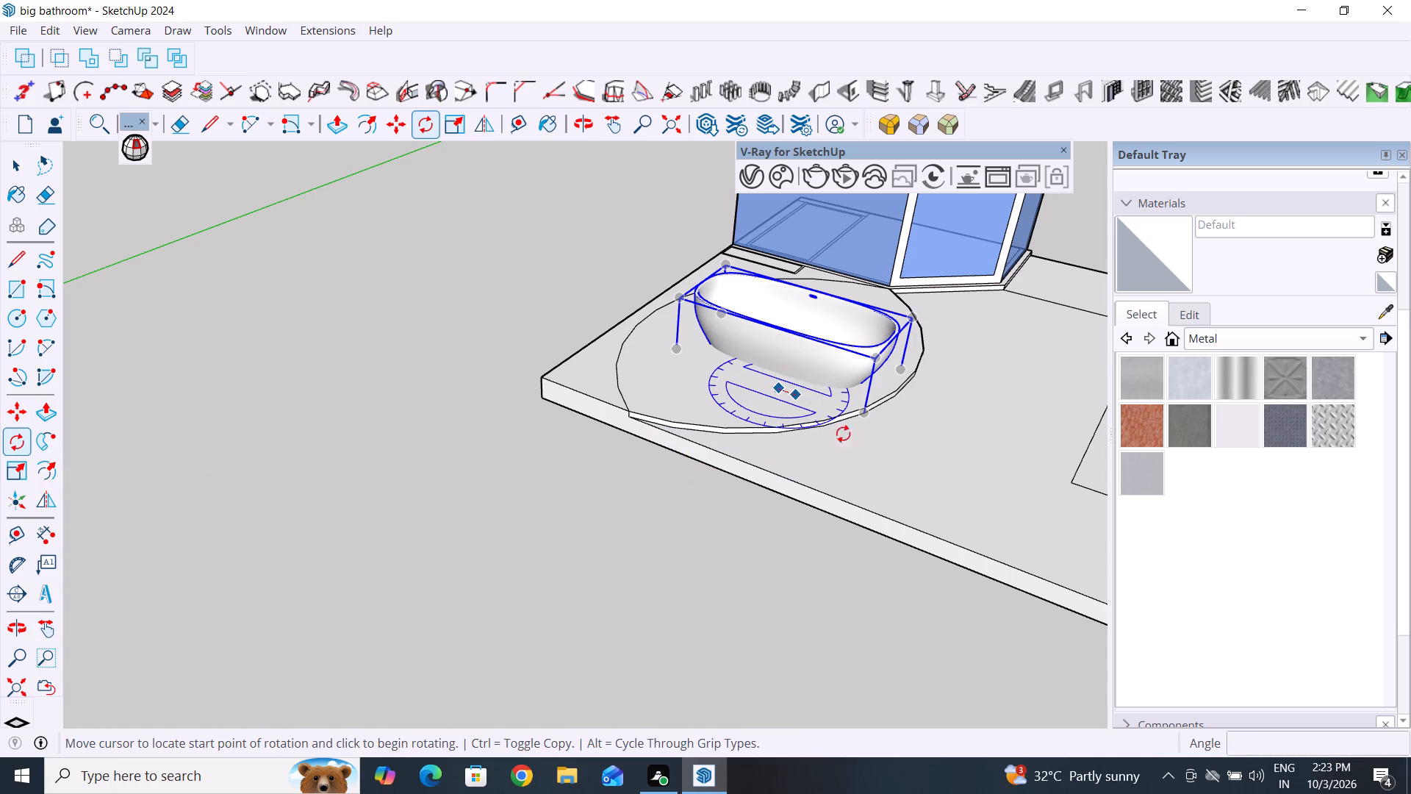
pyautogui.click(1048, 482)
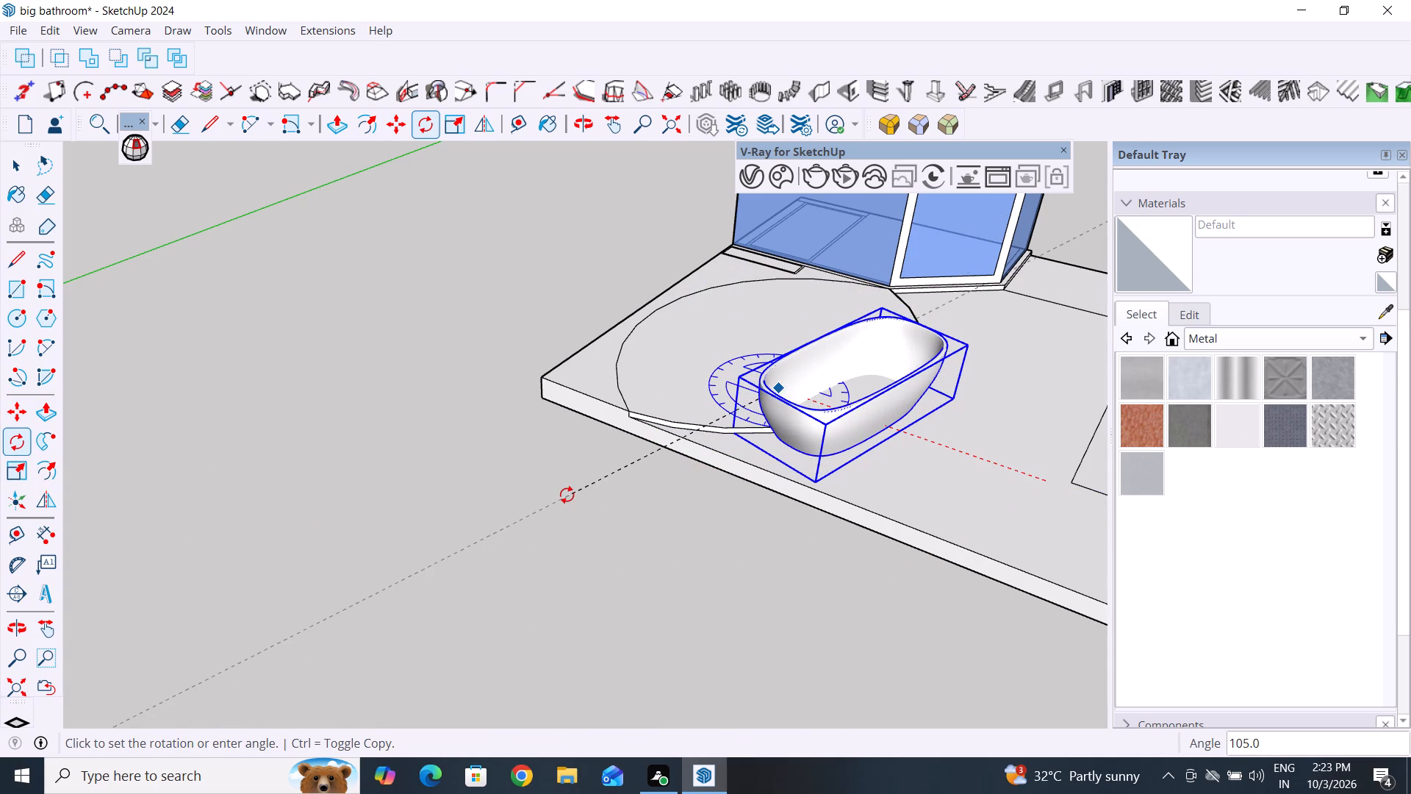
pyautogui.click(550, 452)
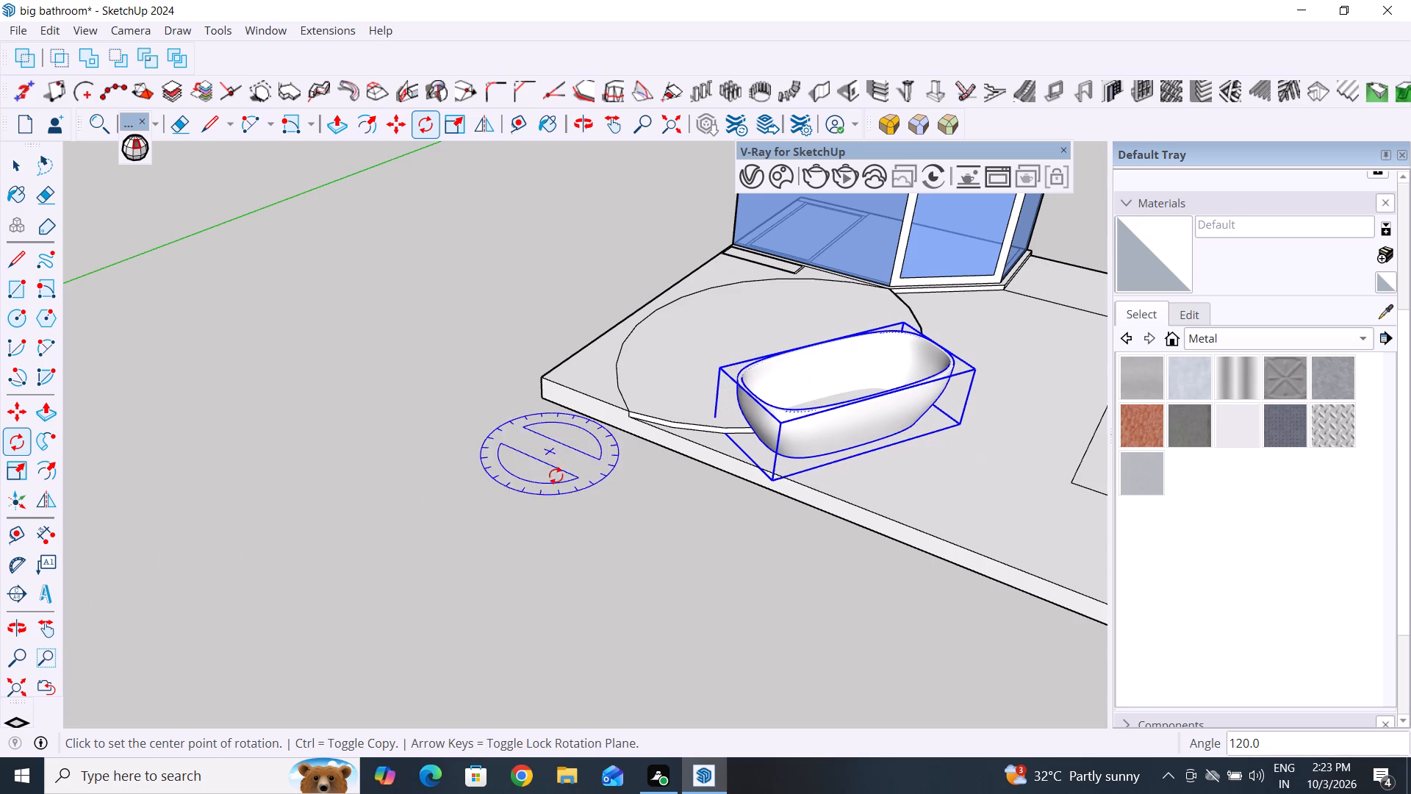
pyautogui.click(12, 163)
pyautogui.click(326, 552)
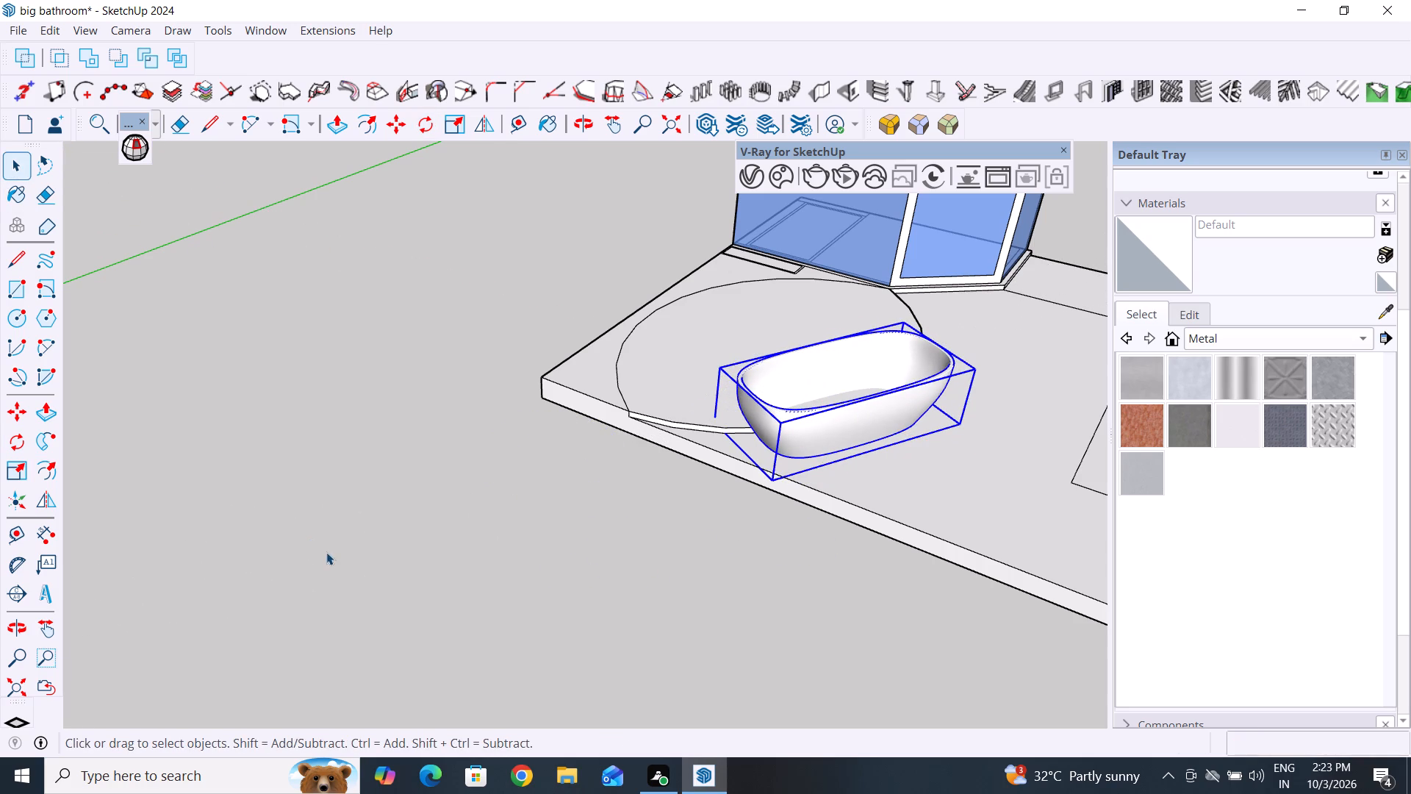
# Move the rotated bathtub about 40" by its bottom corner, back inside the circular outline near the glass panels.
pyautogui.click(831, 429)
pyautogui.press('m')
pyautogui.click(768, 479)
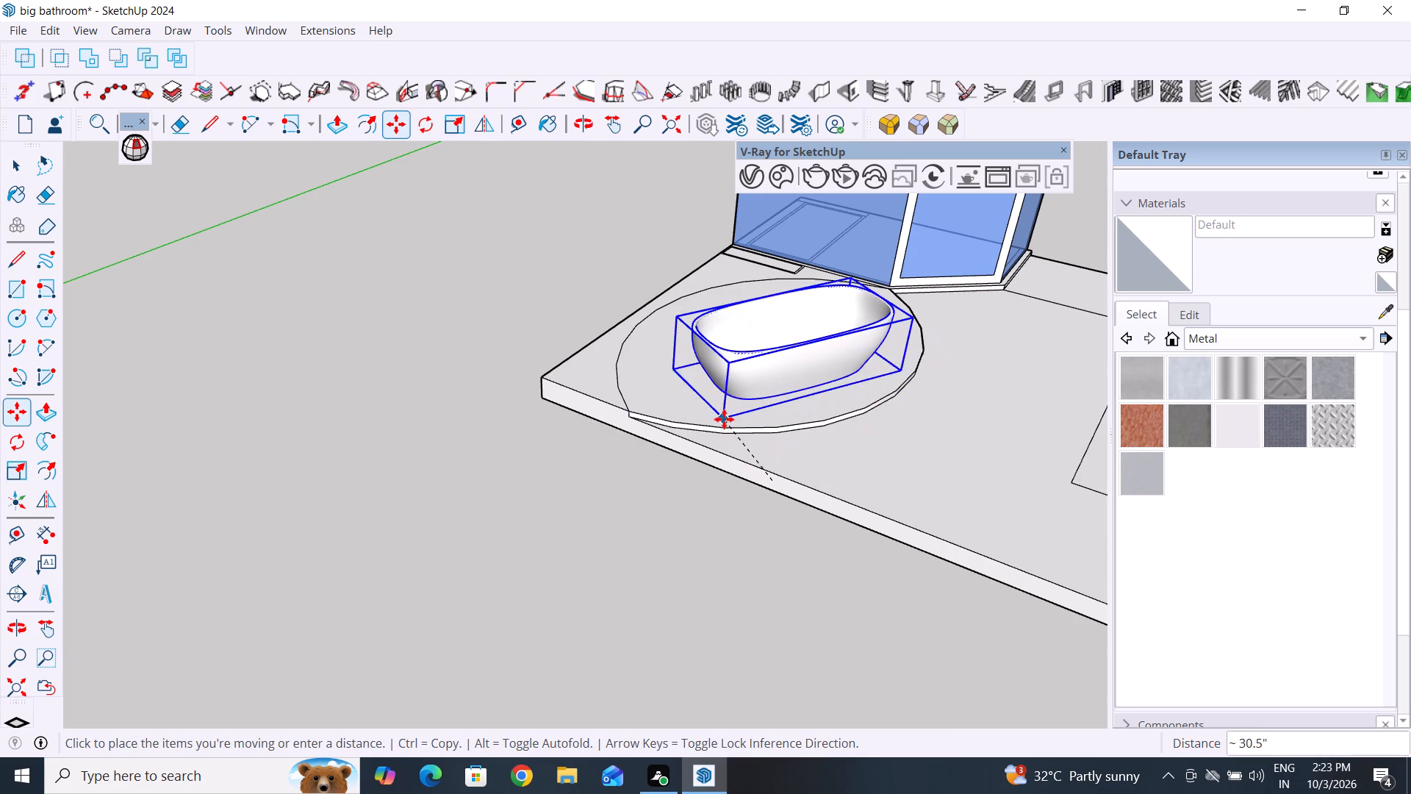
pyautogui.click(708, 402)
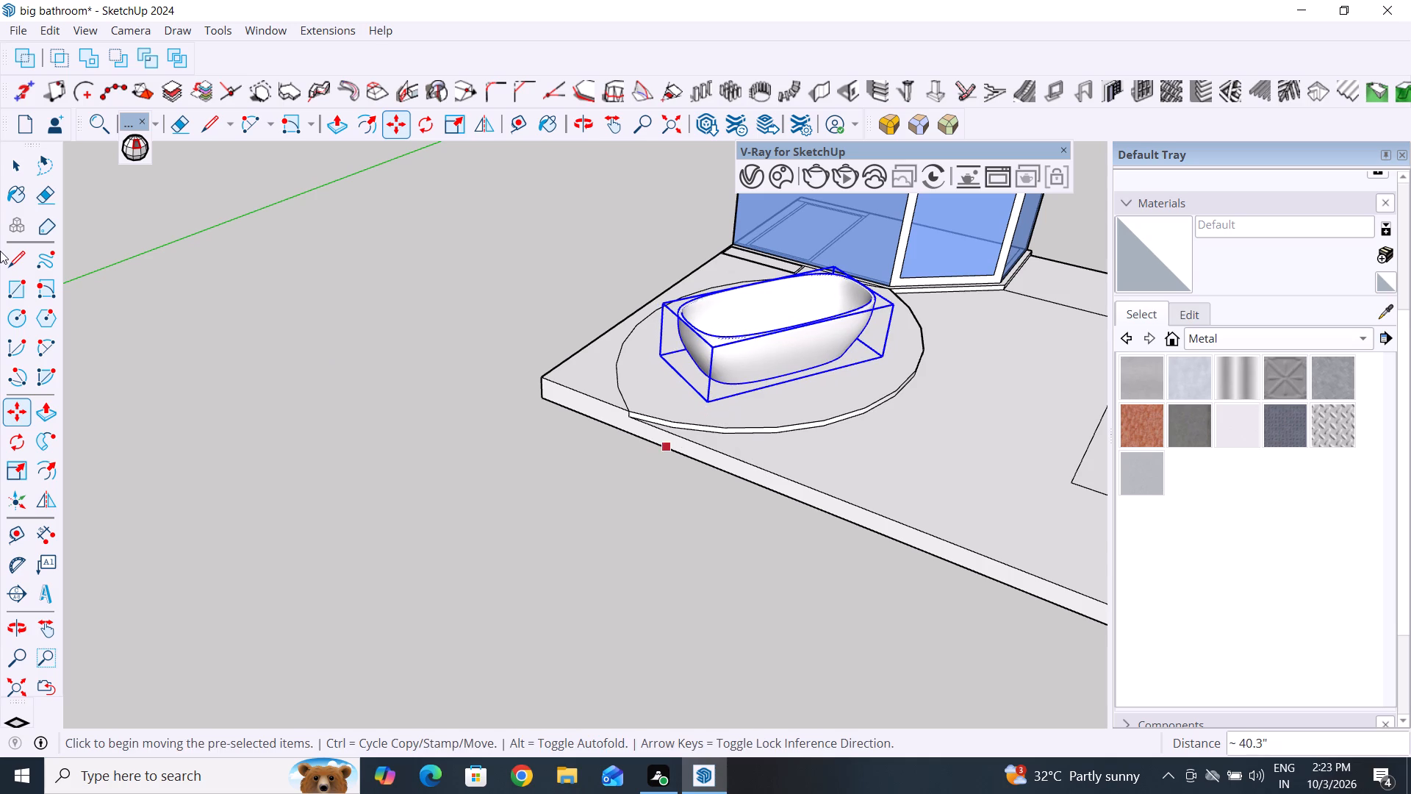
pyautogui.click(18, 165)
pyautogui.click(511, 552)
# Shift the bathtub slightly away from the glass panels, closer to the centre of the circular outline.
pyautogui.scroll(-4, 712, 601)
pyautogui.moveTo(719, 578); pyautogui.dragTo(919, 528, button='middle')
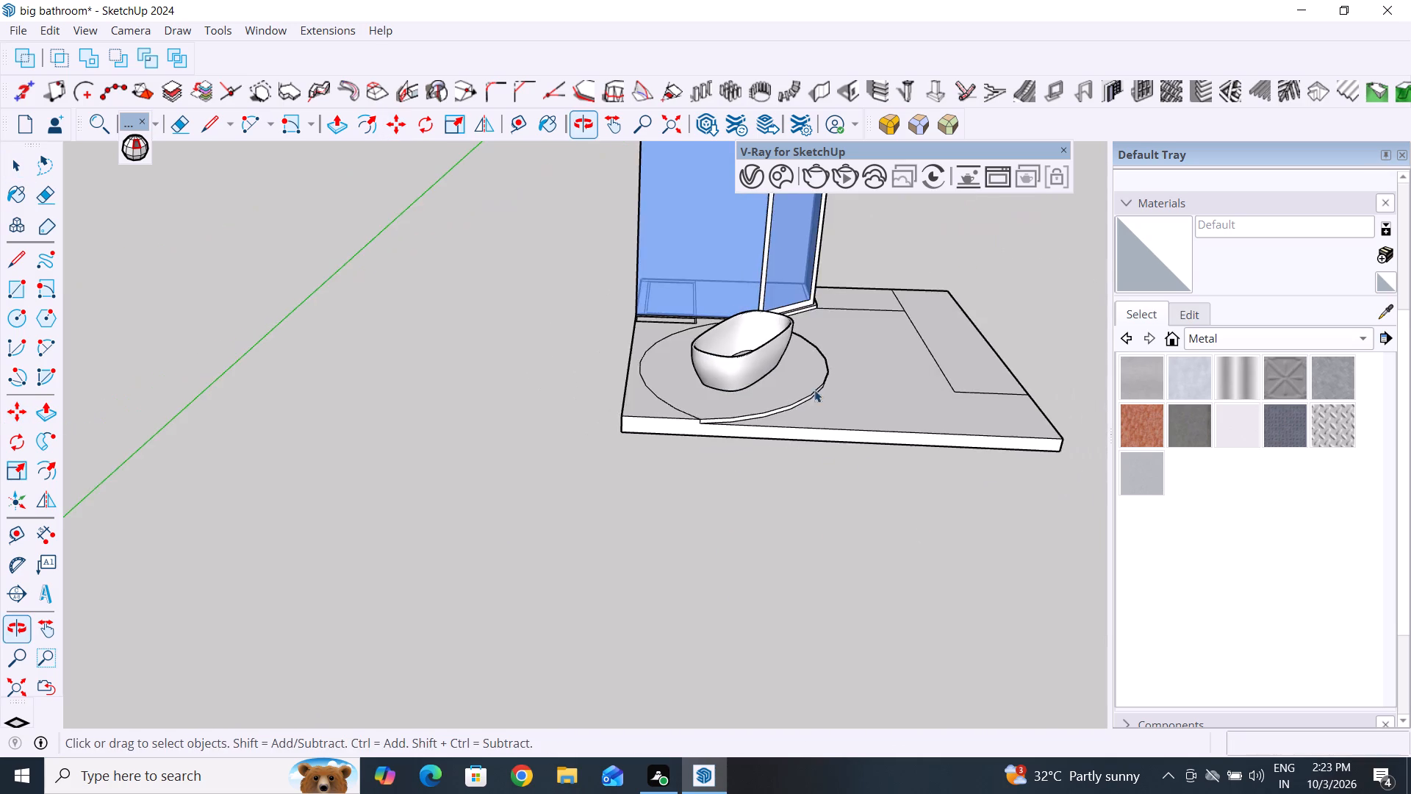
pyautogui.scroll(4, 805, 371)
pyautogui.moveTo(797, 402); pyautogui.dragTo(952, 376, button='middle')
pyautogui.scroll(7, 725, 329)
pyautogui.click(742, 340)
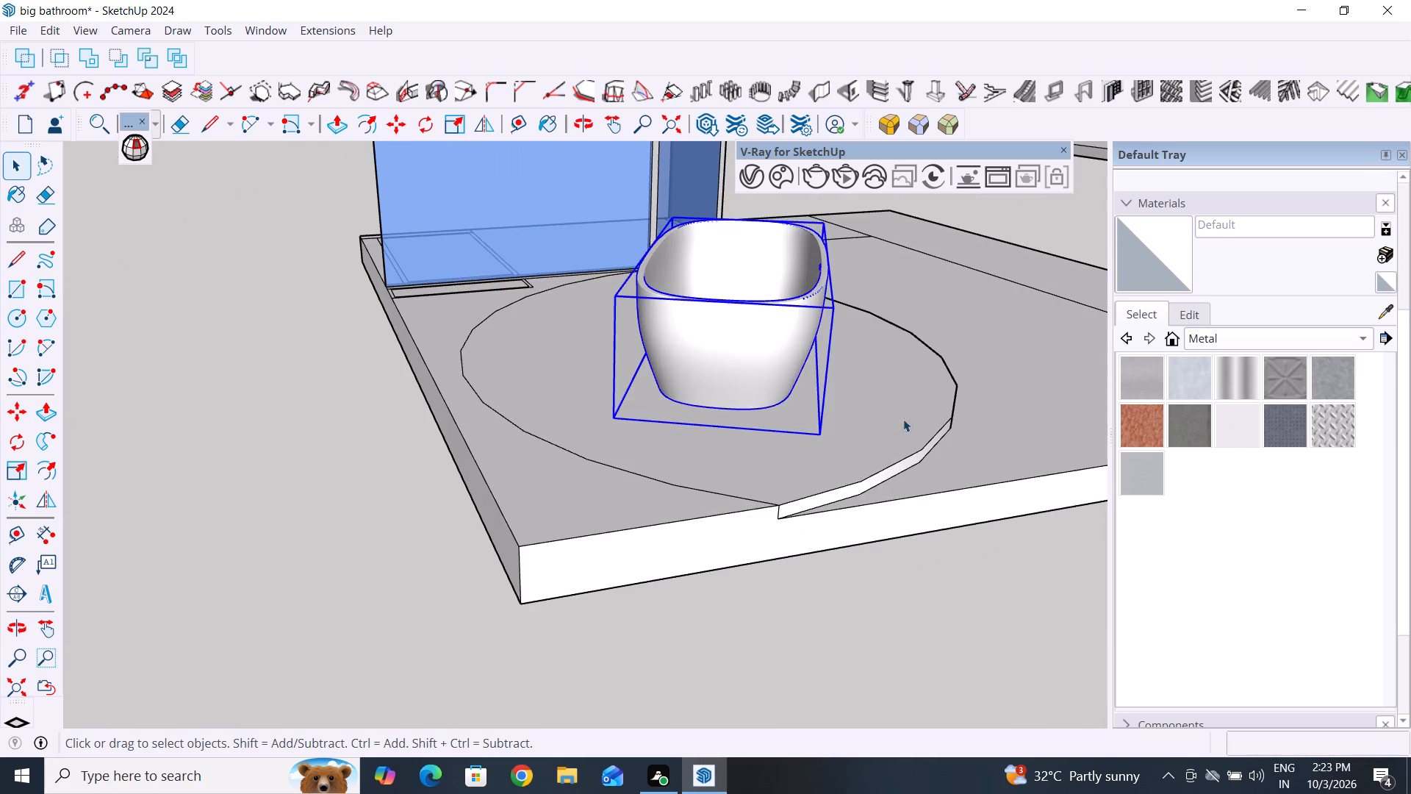
pyautogui.moveTo(960, 451); pyautogui.dragTo(1067, 361, button='middle')
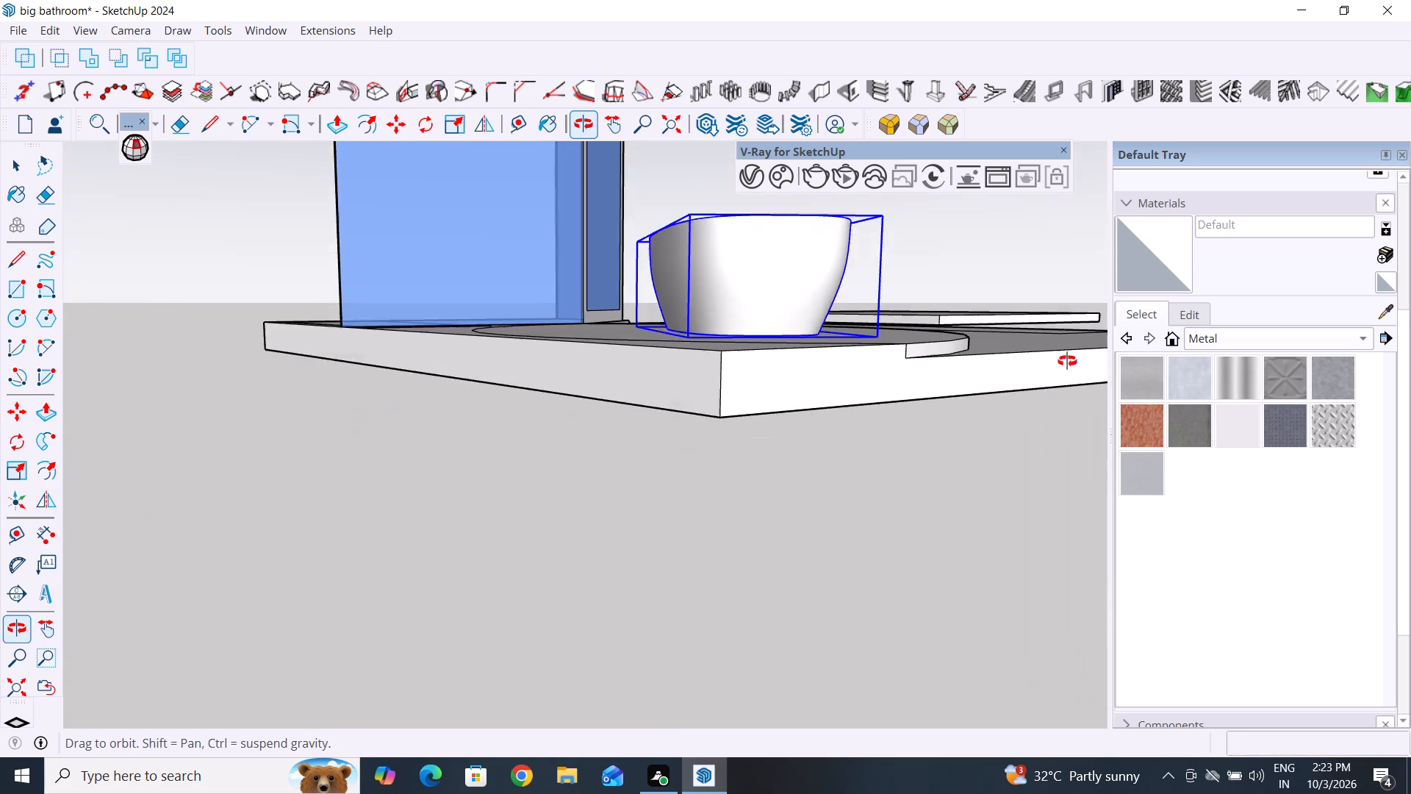
pyautogui.moveTo(1067, 361); pyautogui.dragTo(795, 547, button='middle')
pyautogui.scroll(1, 795, 547)
pyautogui.scroll(-5, 753, 572)
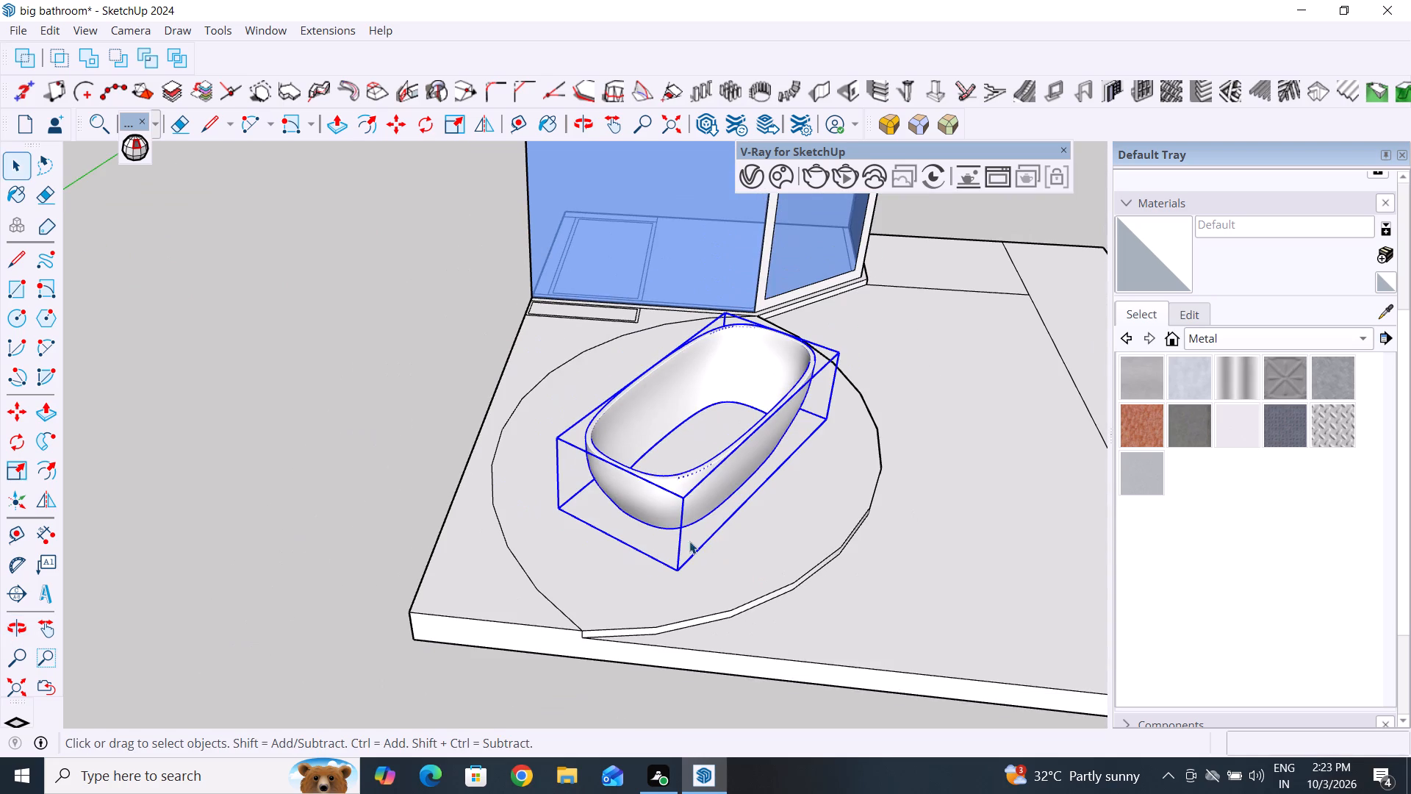
pyautogui.press('m')
pyautogui.click(686, 575)
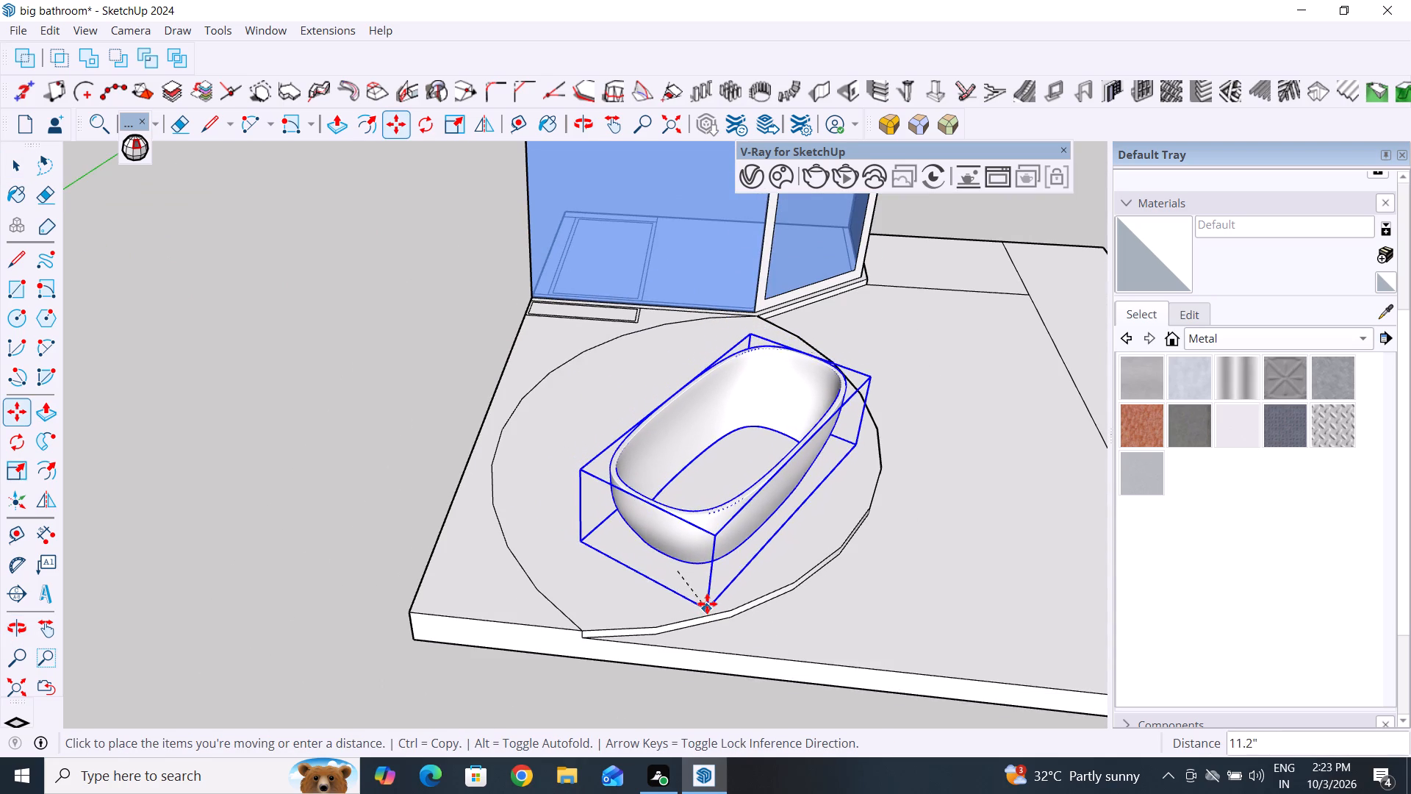
pyautogui.click(707, 589)
pyautogui.click(16, 161)
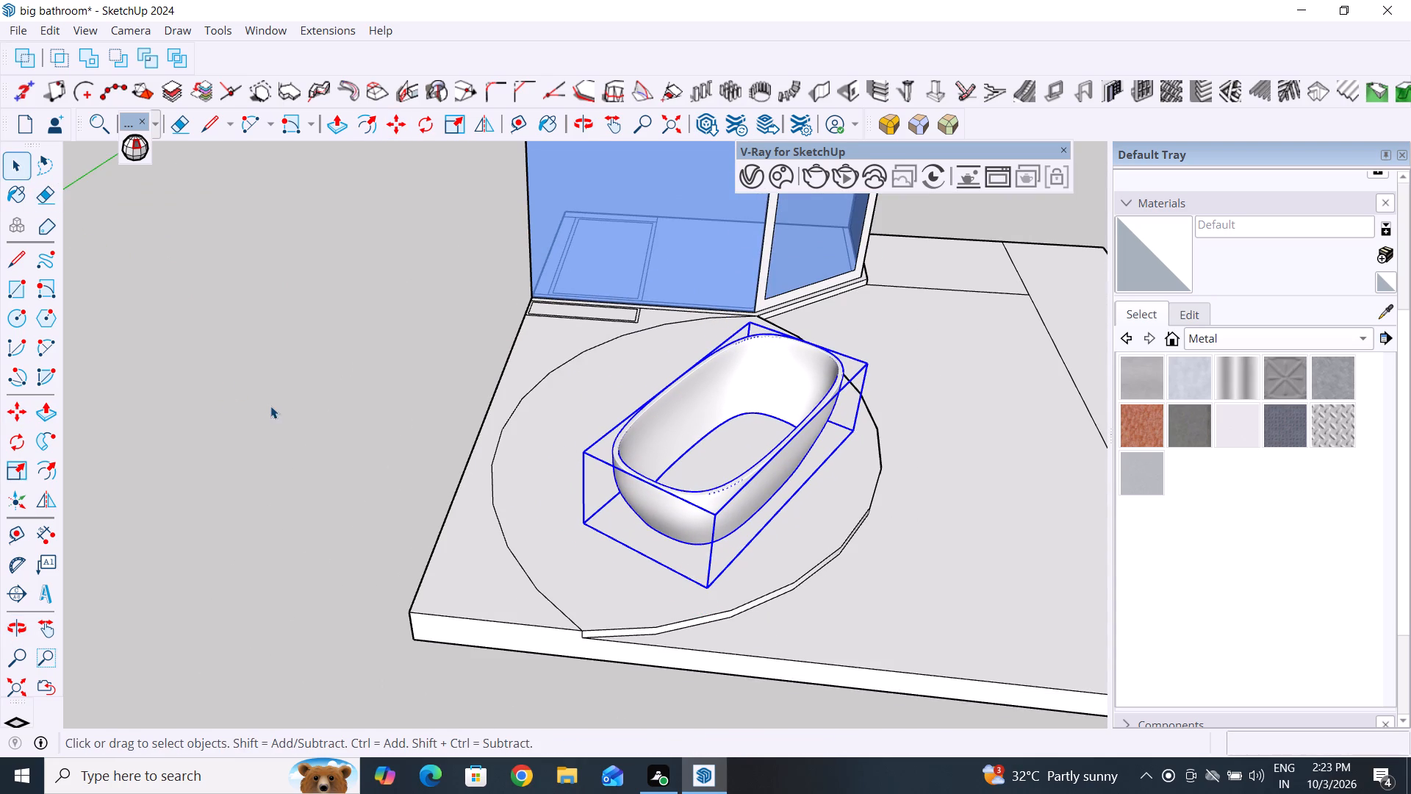
pyautogui.click(270, 406)
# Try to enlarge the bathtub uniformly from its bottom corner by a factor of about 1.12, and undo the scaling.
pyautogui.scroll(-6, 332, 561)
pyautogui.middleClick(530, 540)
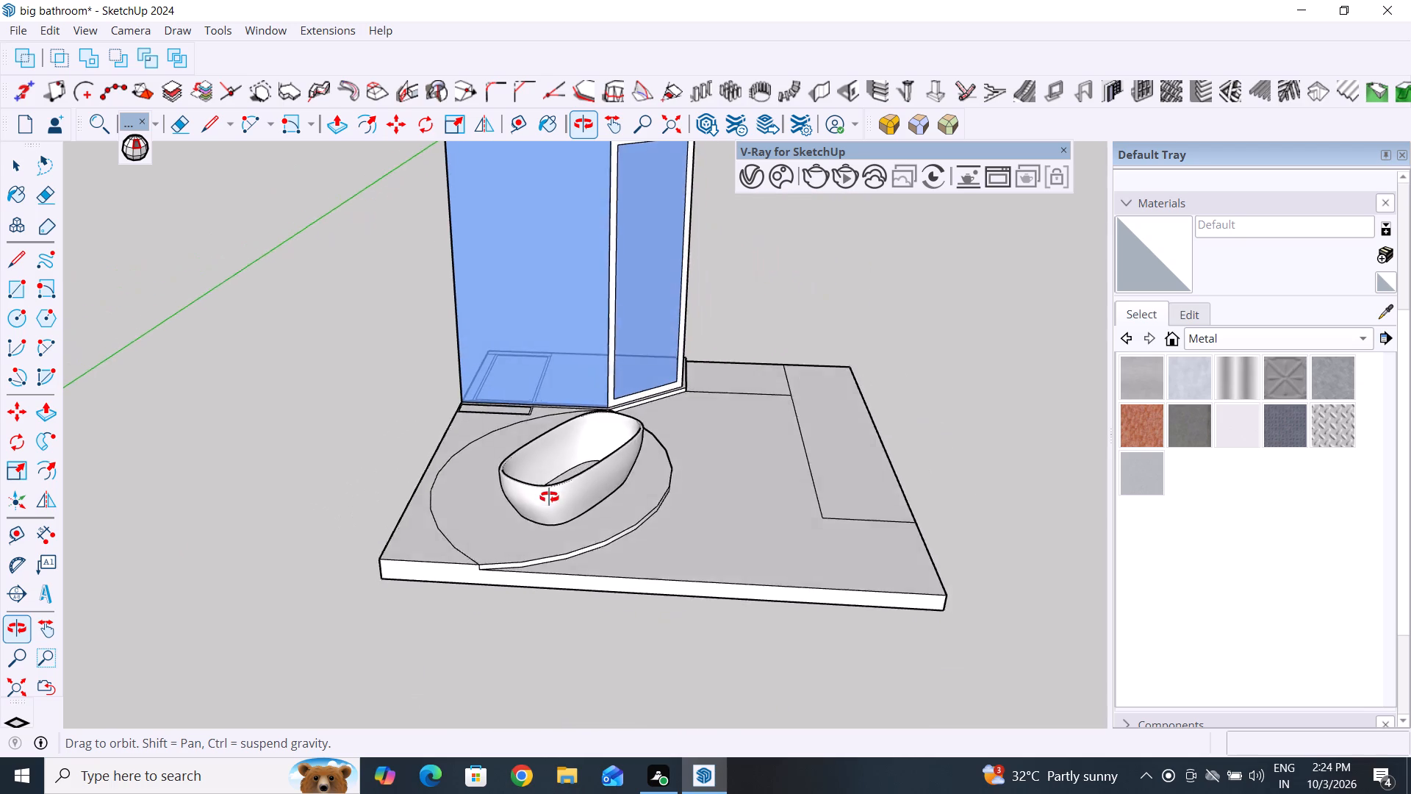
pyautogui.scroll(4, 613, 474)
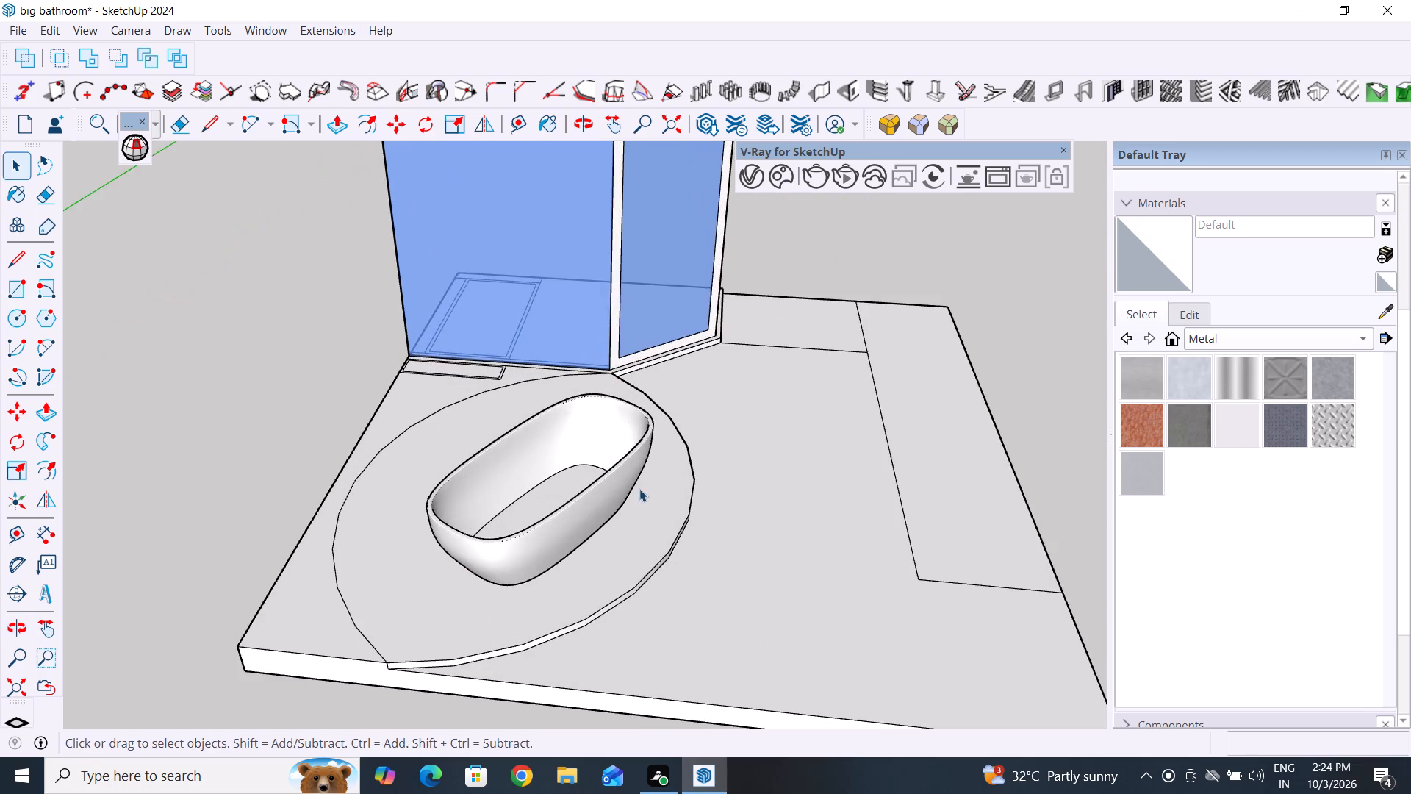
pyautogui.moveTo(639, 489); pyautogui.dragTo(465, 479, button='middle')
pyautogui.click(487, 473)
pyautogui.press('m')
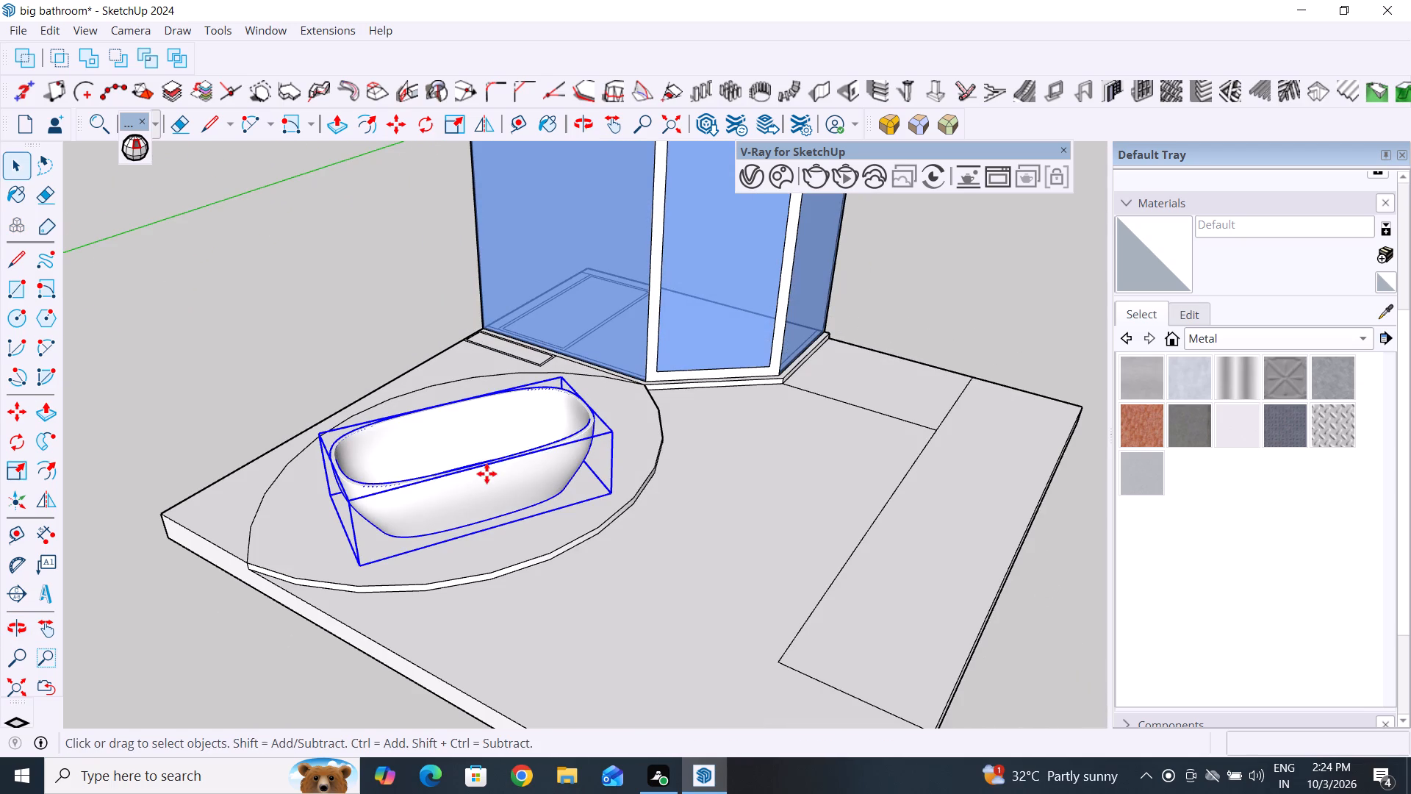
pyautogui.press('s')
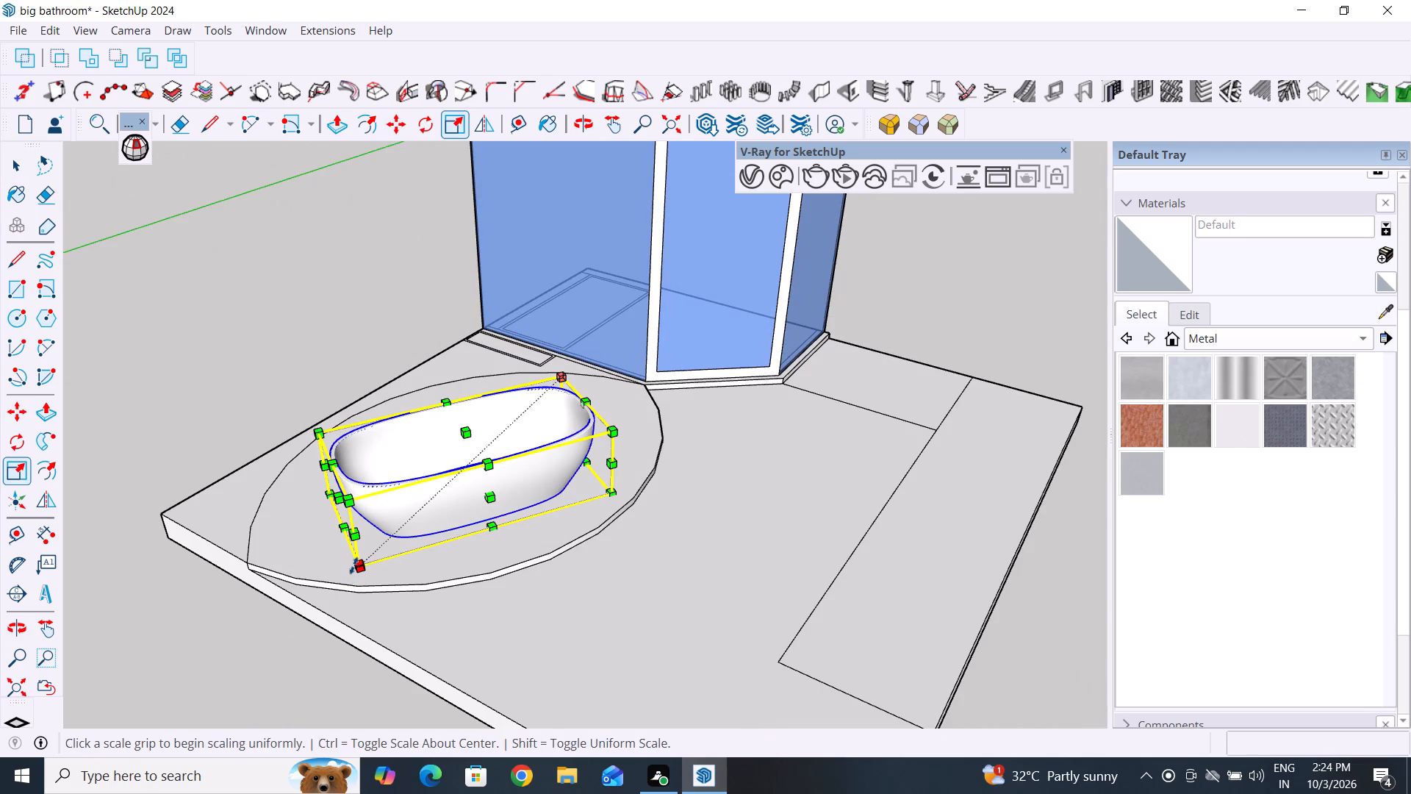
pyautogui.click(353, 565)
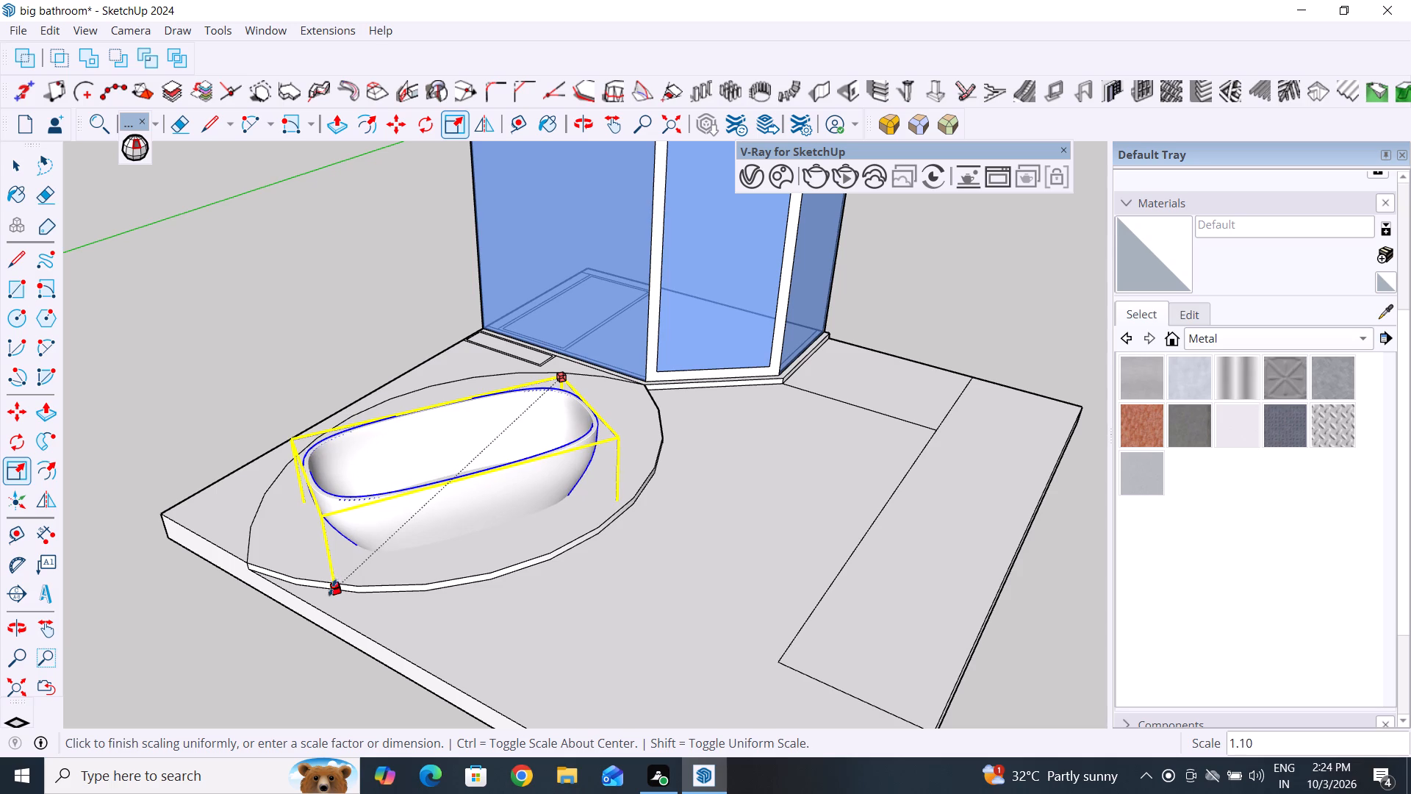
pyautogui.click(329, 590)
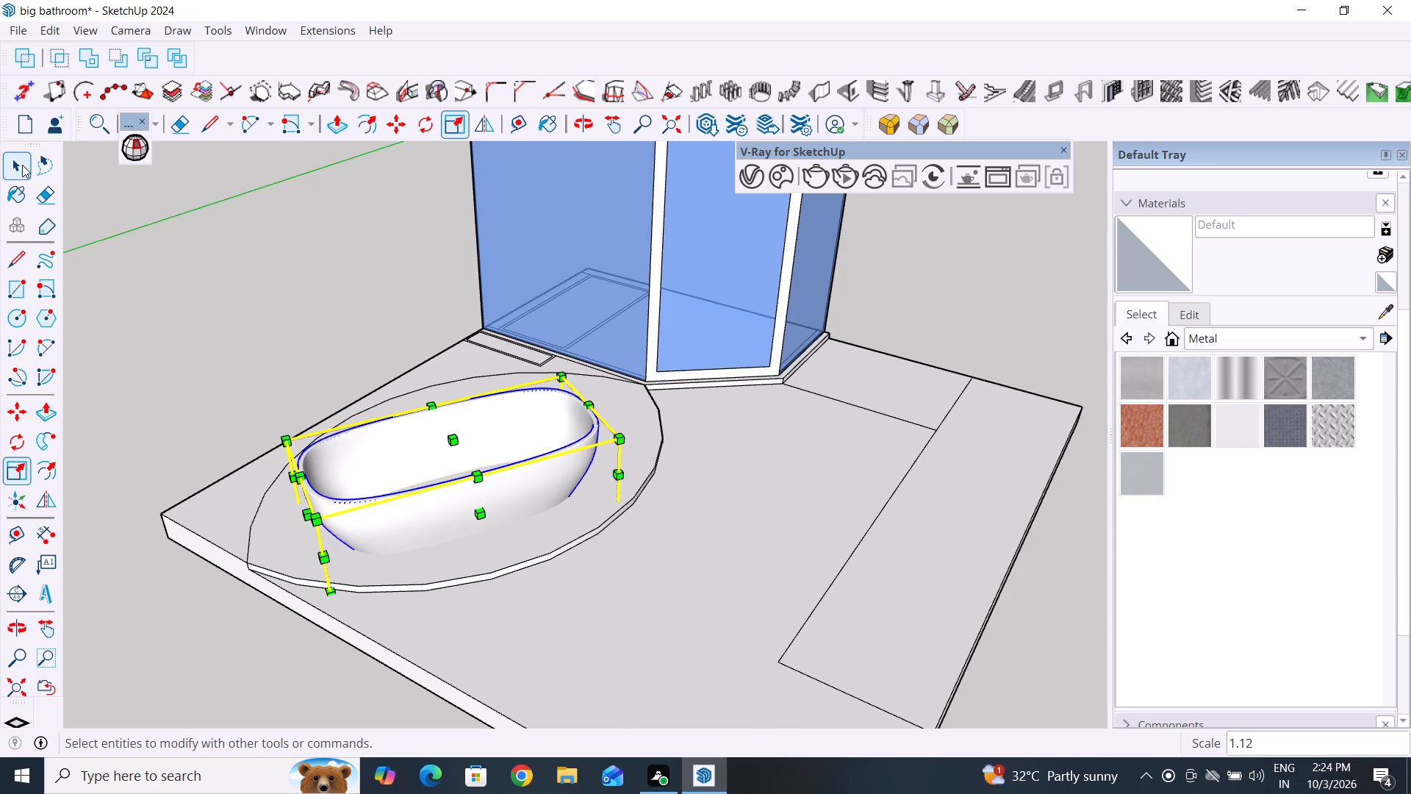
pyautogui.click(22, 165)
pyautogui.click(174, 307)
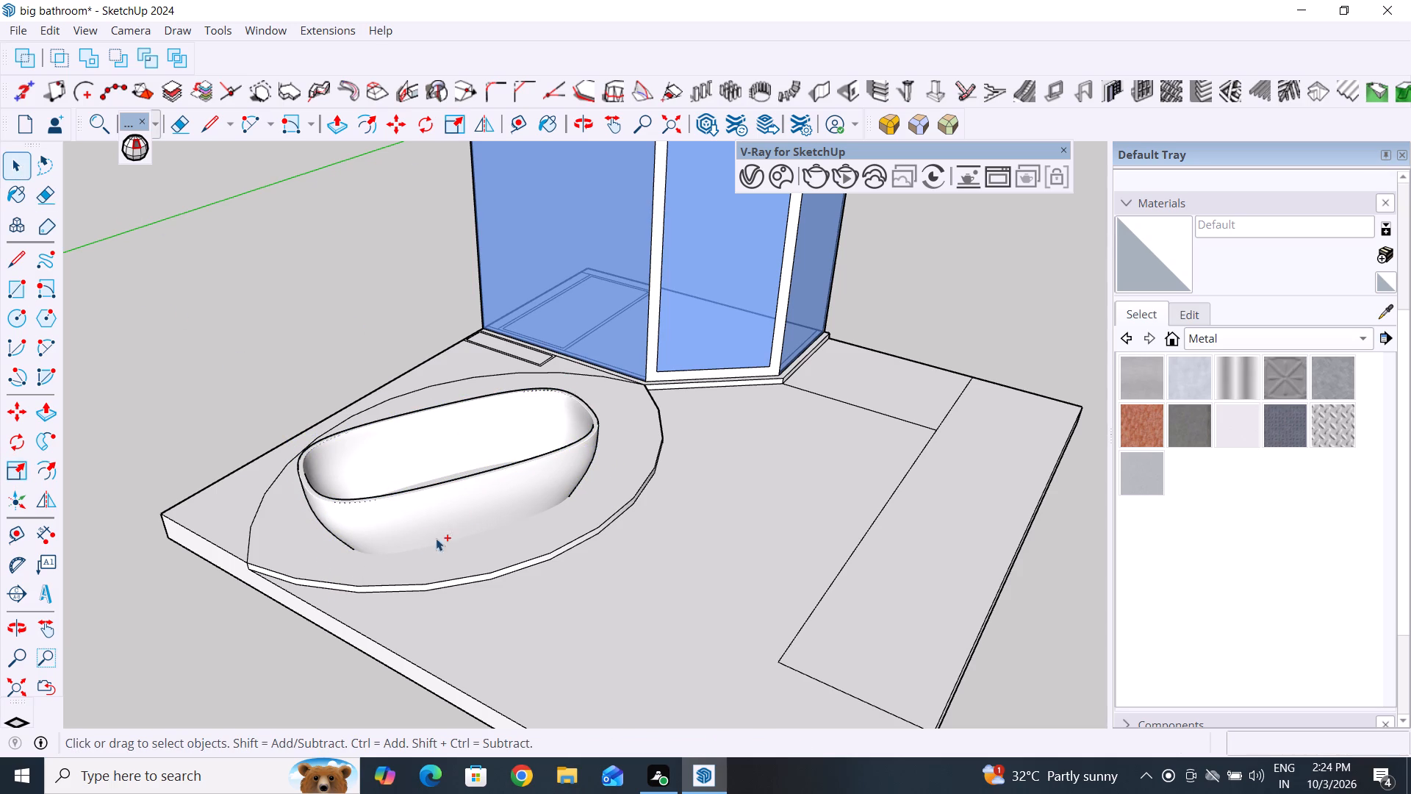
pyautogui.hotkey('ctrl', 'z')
# Rotate the bathtub about 11.9 degrees in the floor plane around its front bottom corner.
pyautogui.moveTo(540, 499); pyautogui.dragTo(584, 506, button='middle')
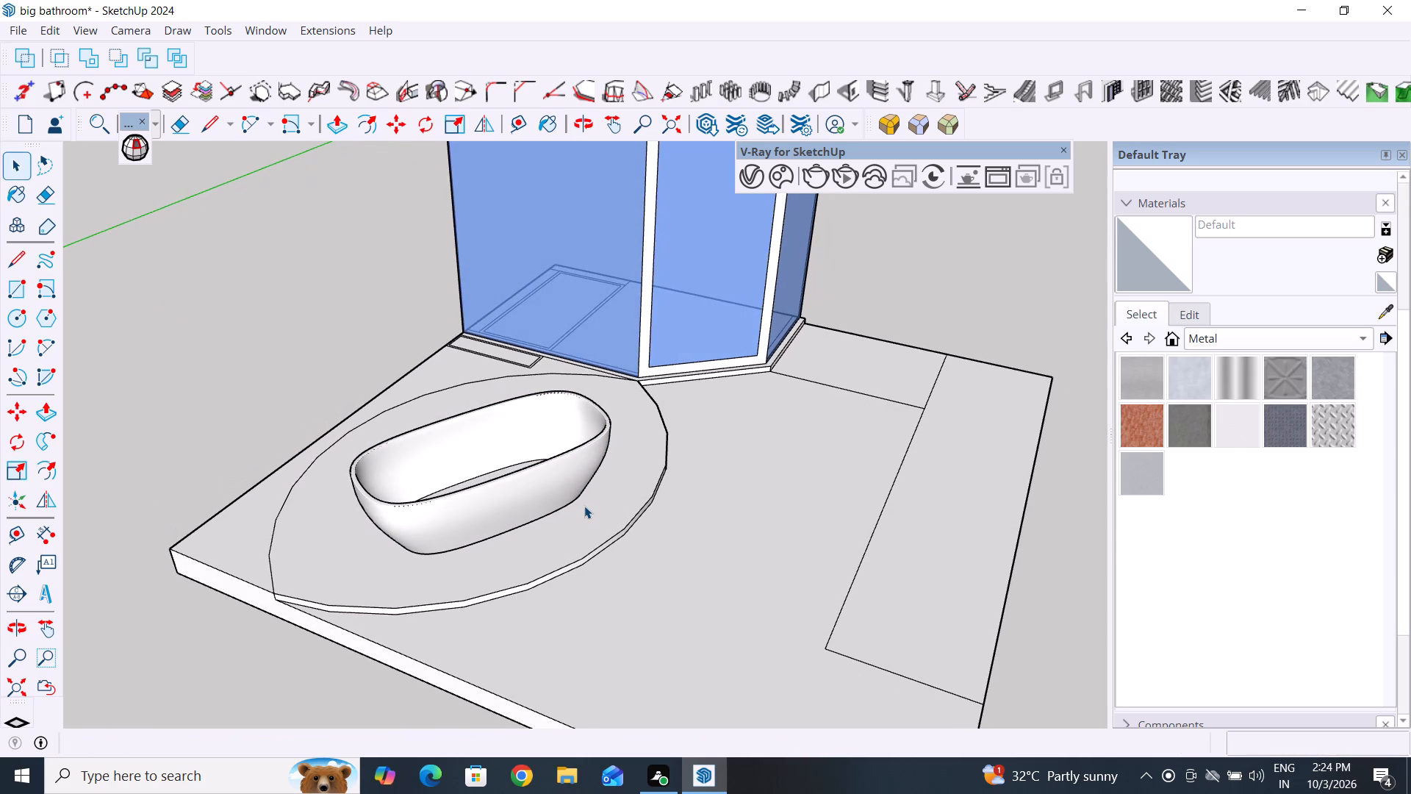
pyautogui.scroll(4, 493, 509)
pyautogui.moveTo(1410, 793); pyautogui.dragTo(1410, 773, button='middle')
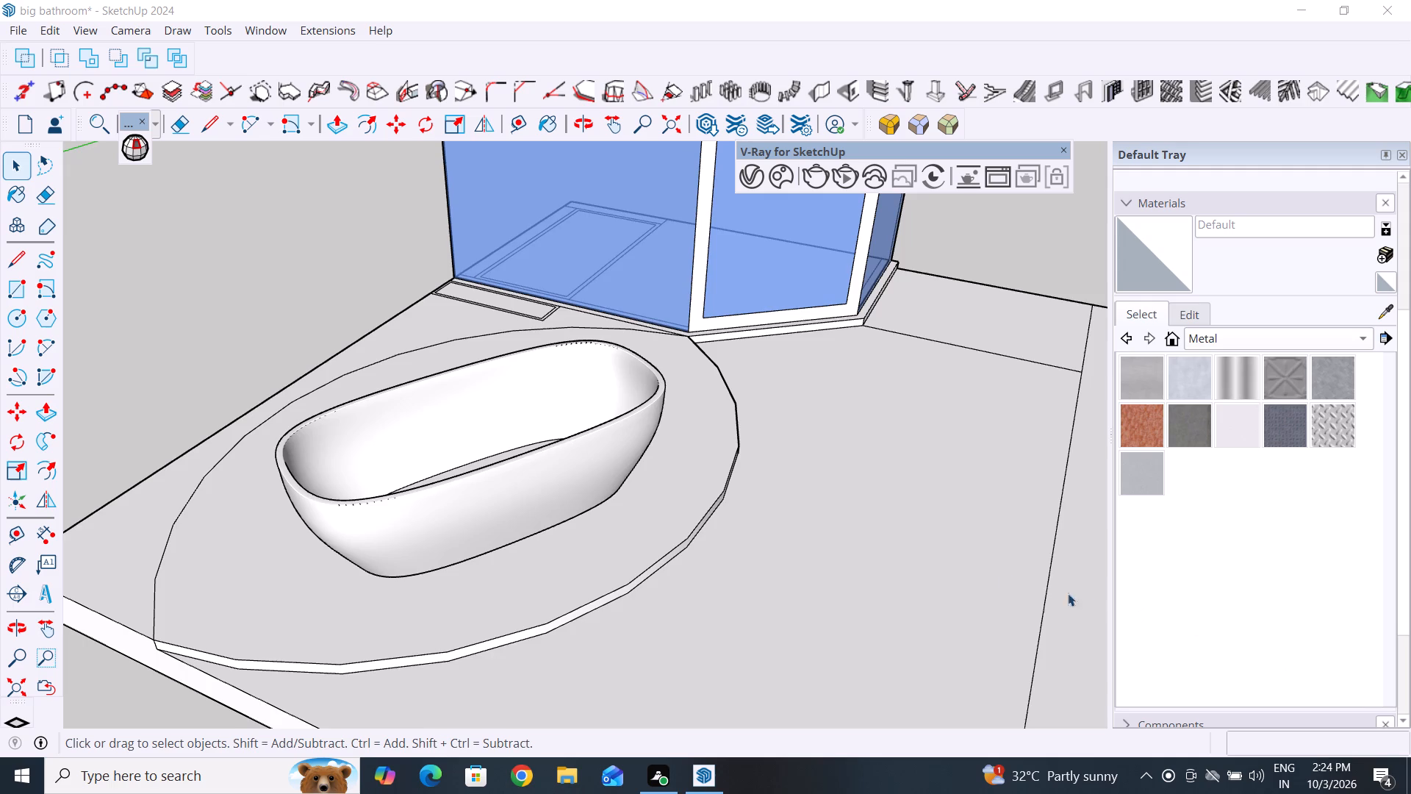
pyautogui.scroll(-4, 739, 511)
pyautogui.moveTo(657, 562); pyautogui.dragTo(755, 595, button='middle')
pyautogui.scroll(3, 661, 494)
pyautogui.click(659, 493)
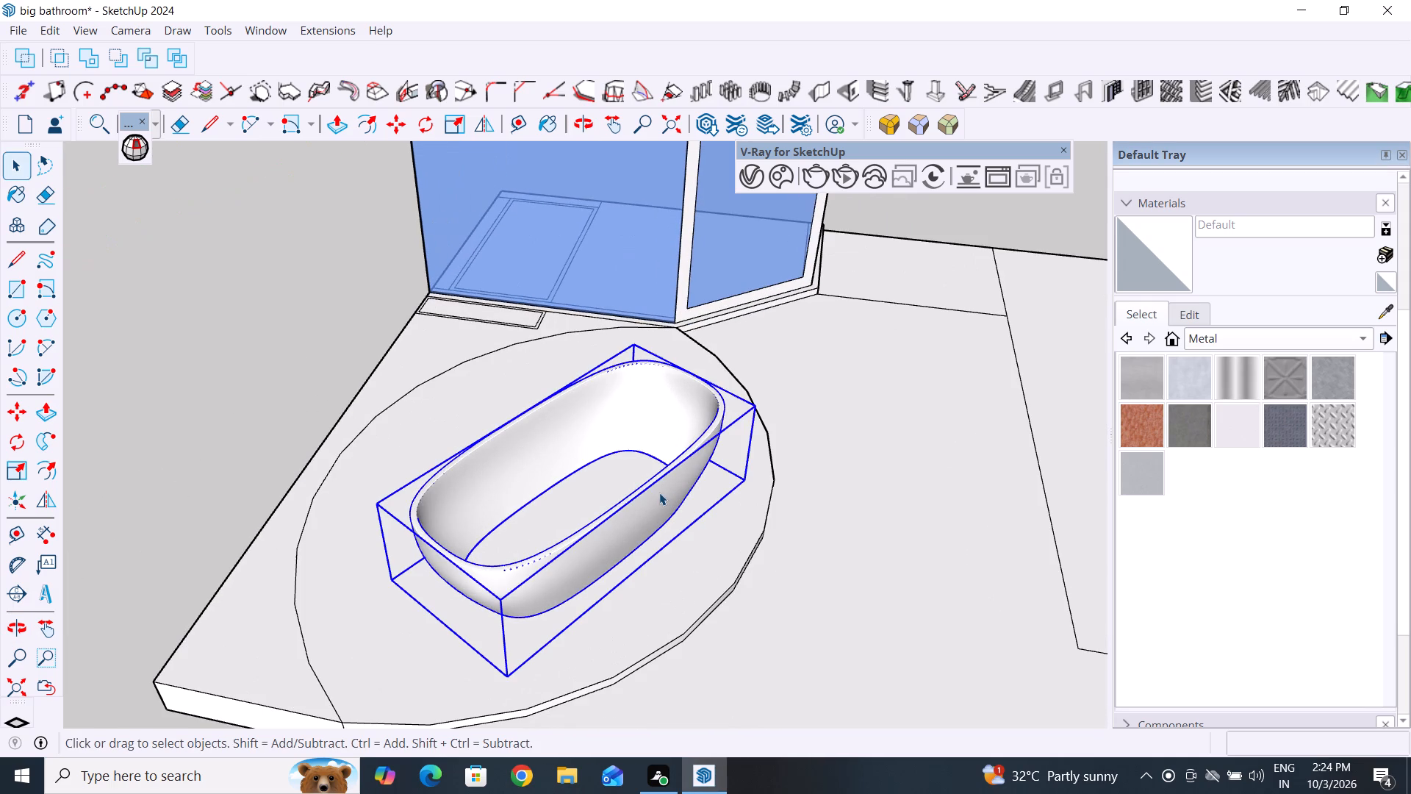
pyautogui.press('m')
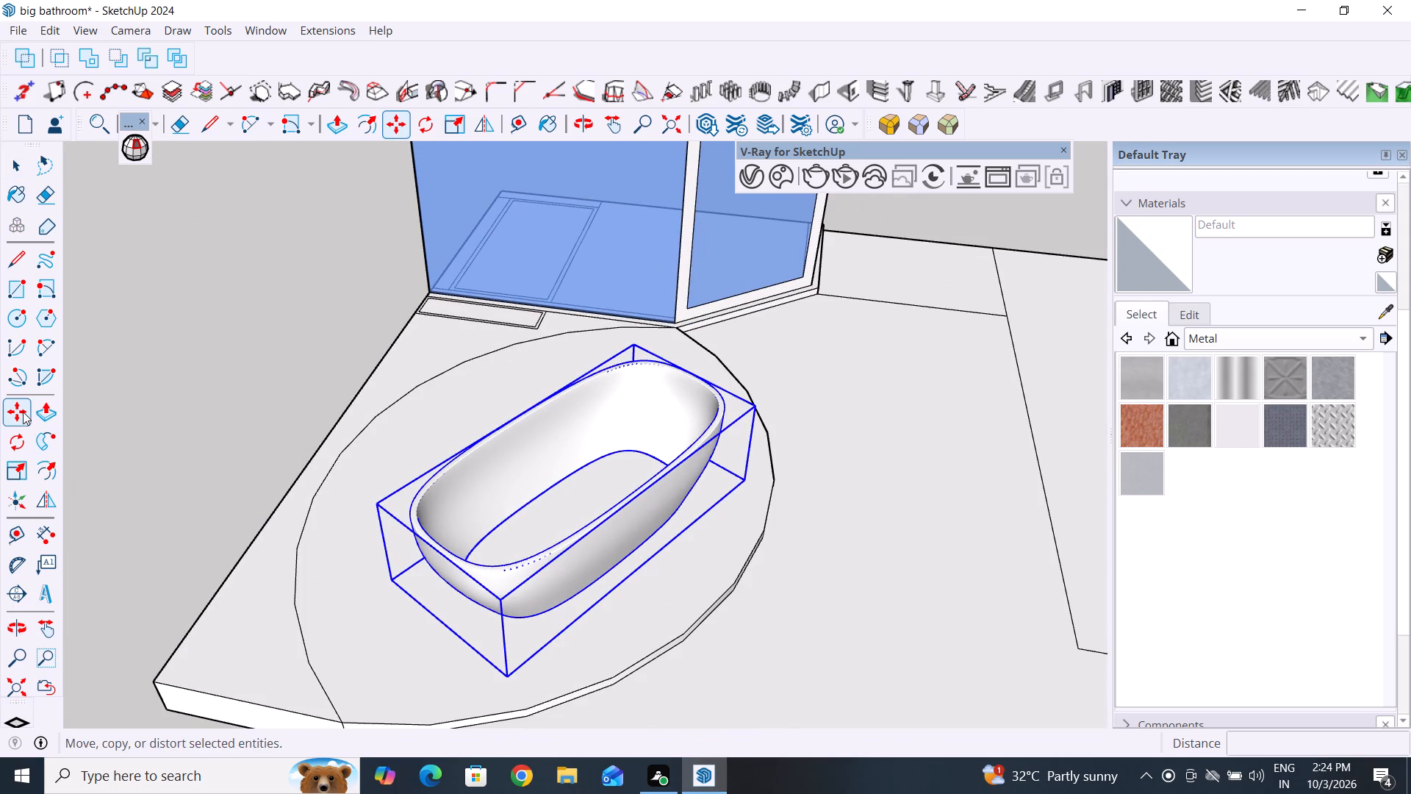
pyautogui.click(7, 451)
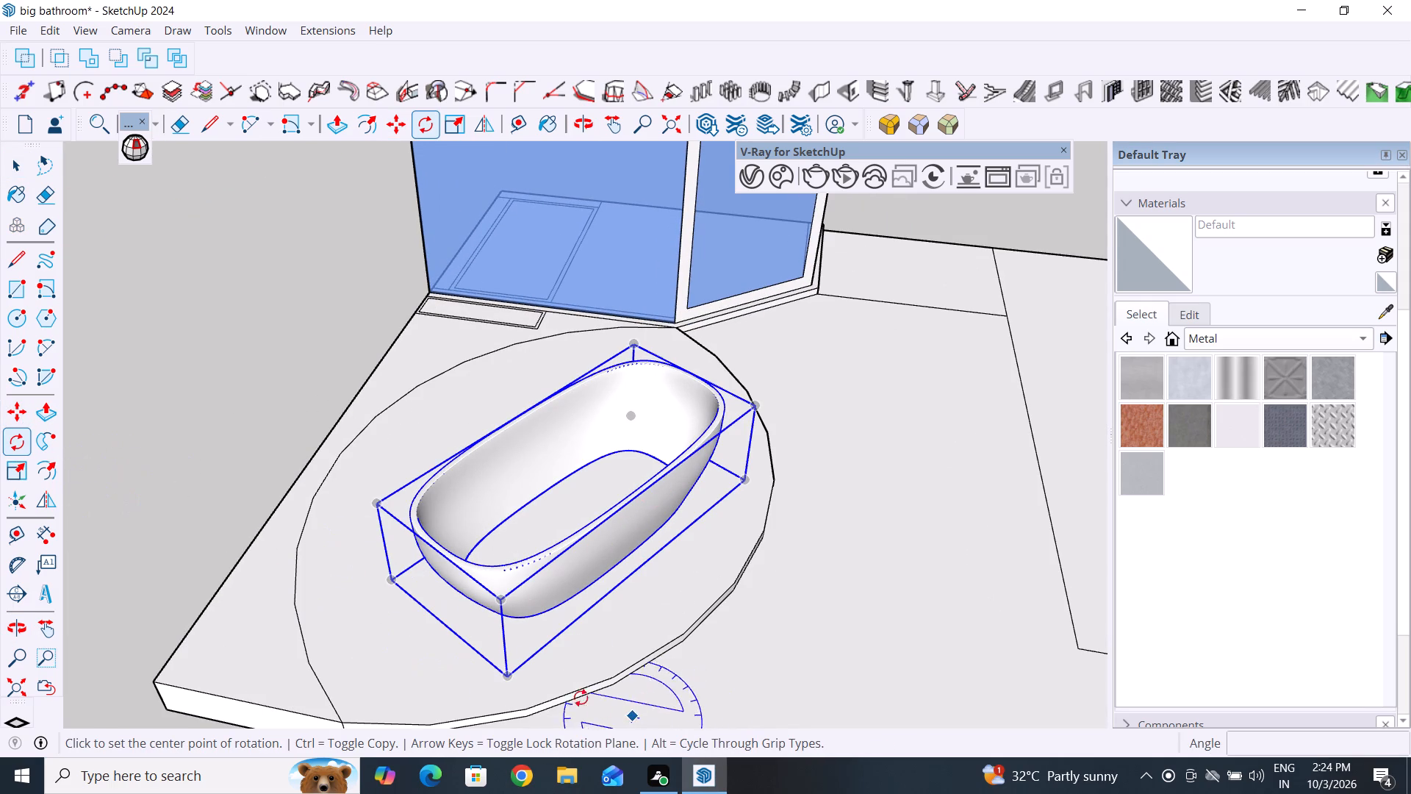
pyautogui.click(514, 672)
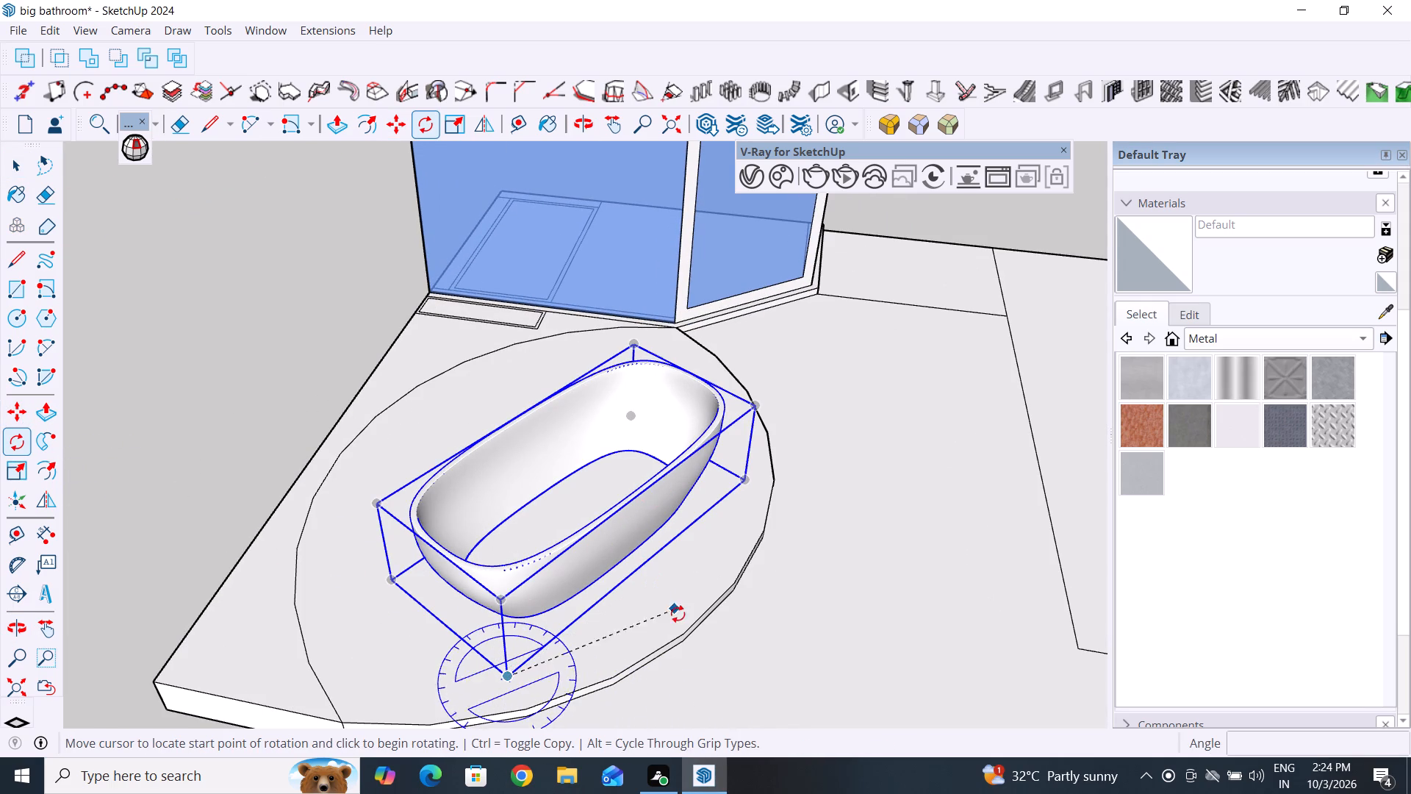
pyautogui.click(697, 643)
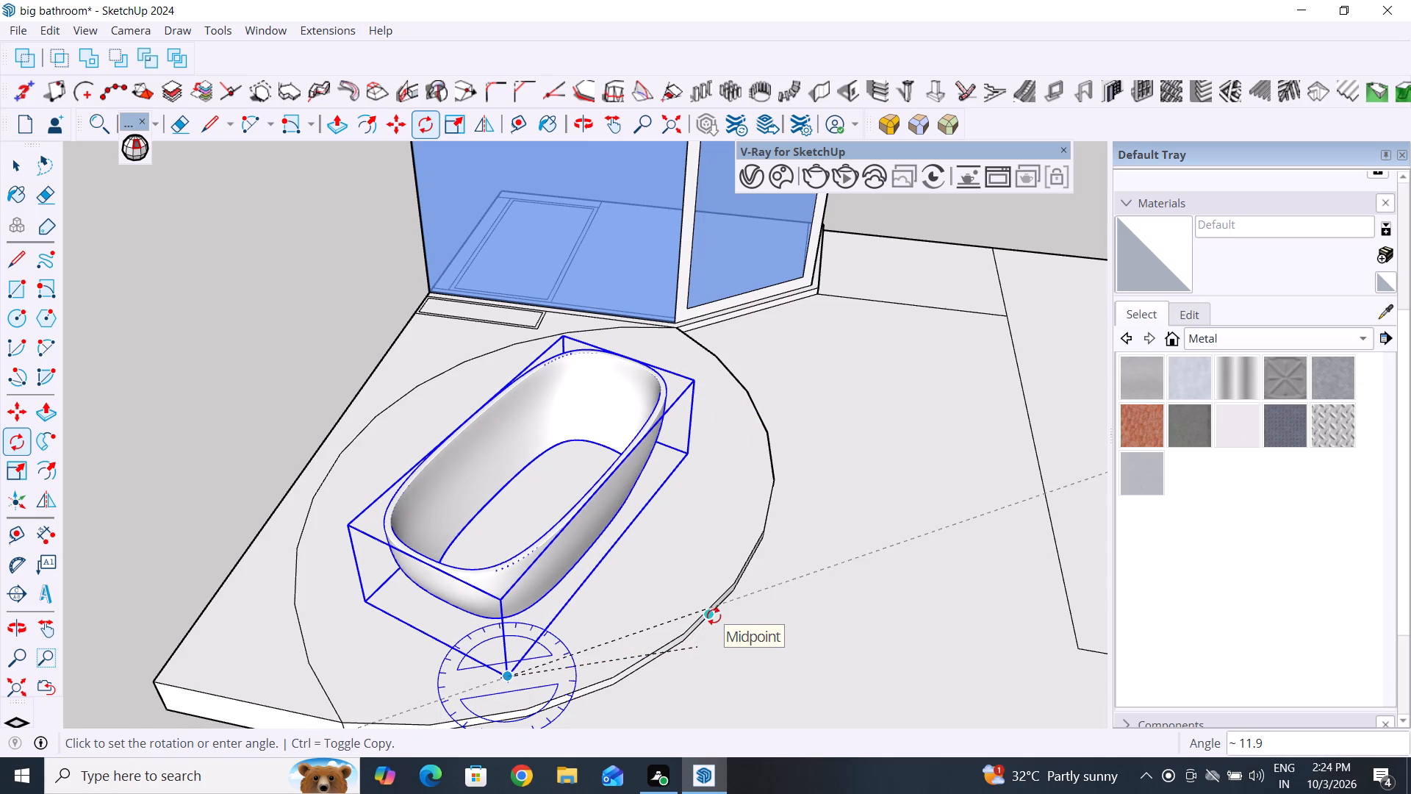
pyautogui.click(709, 620)
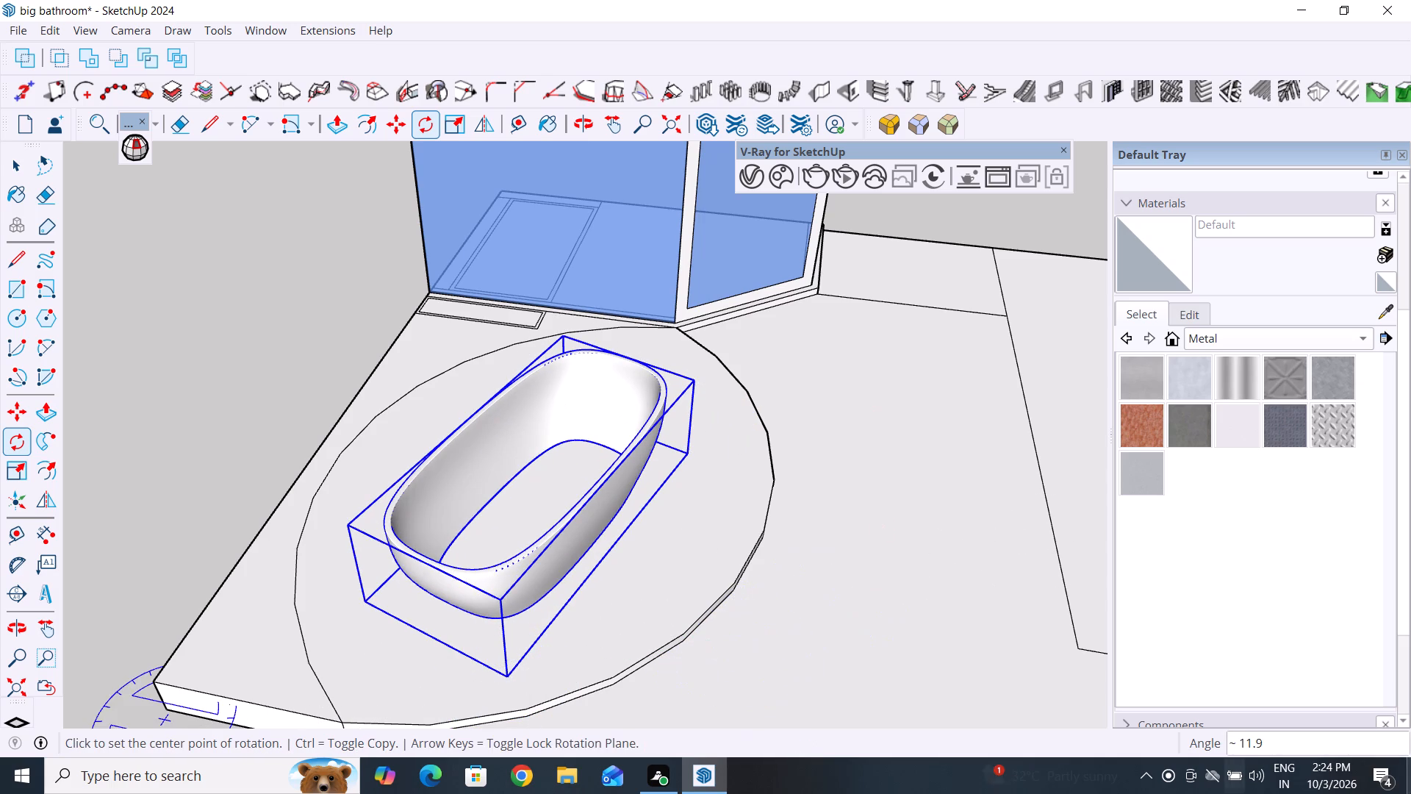
pyautogui.click(23, 170)
pyautogui.click(143, 282)
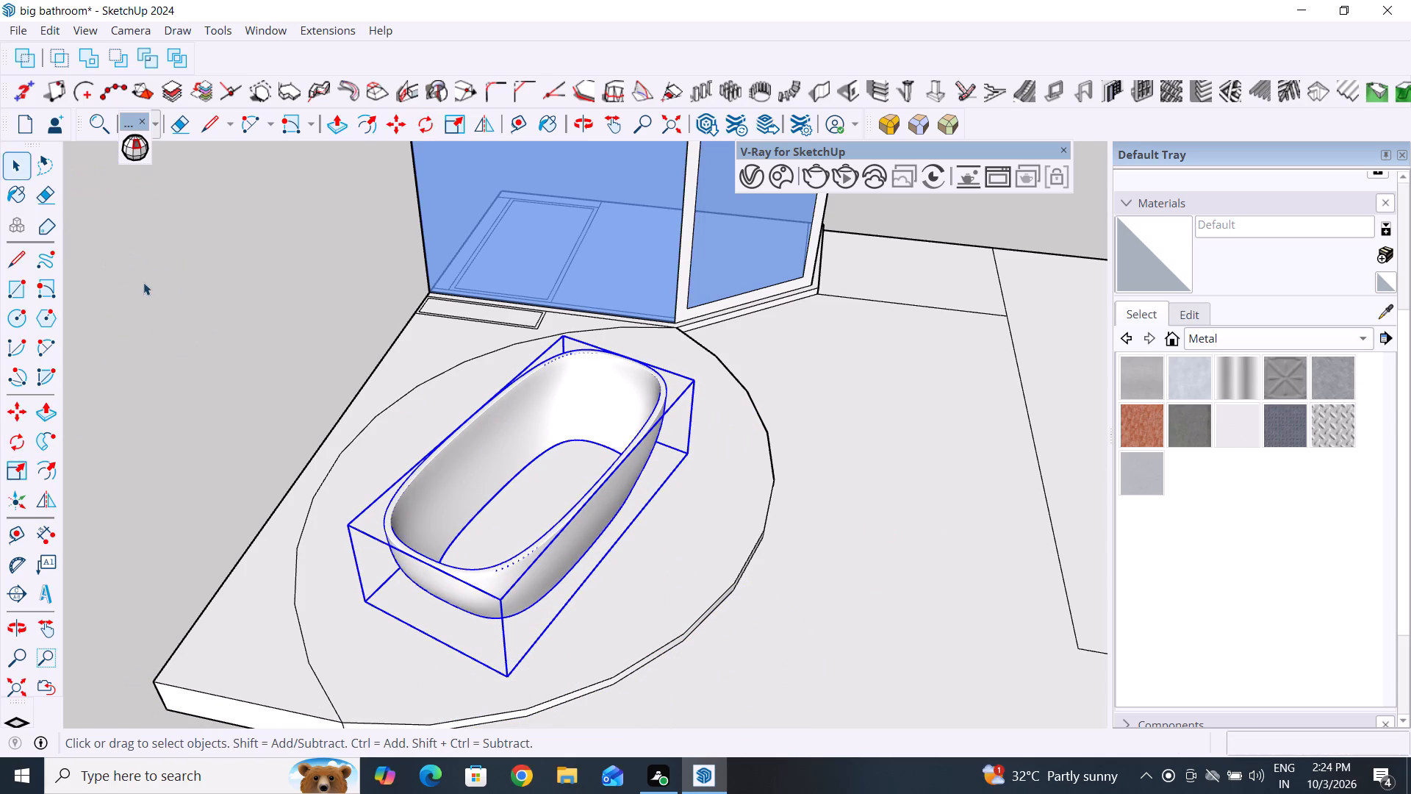
# Move the bathtub about 10.8" across the floor to centre it better within the circular outline.
pyautogui.press('m')
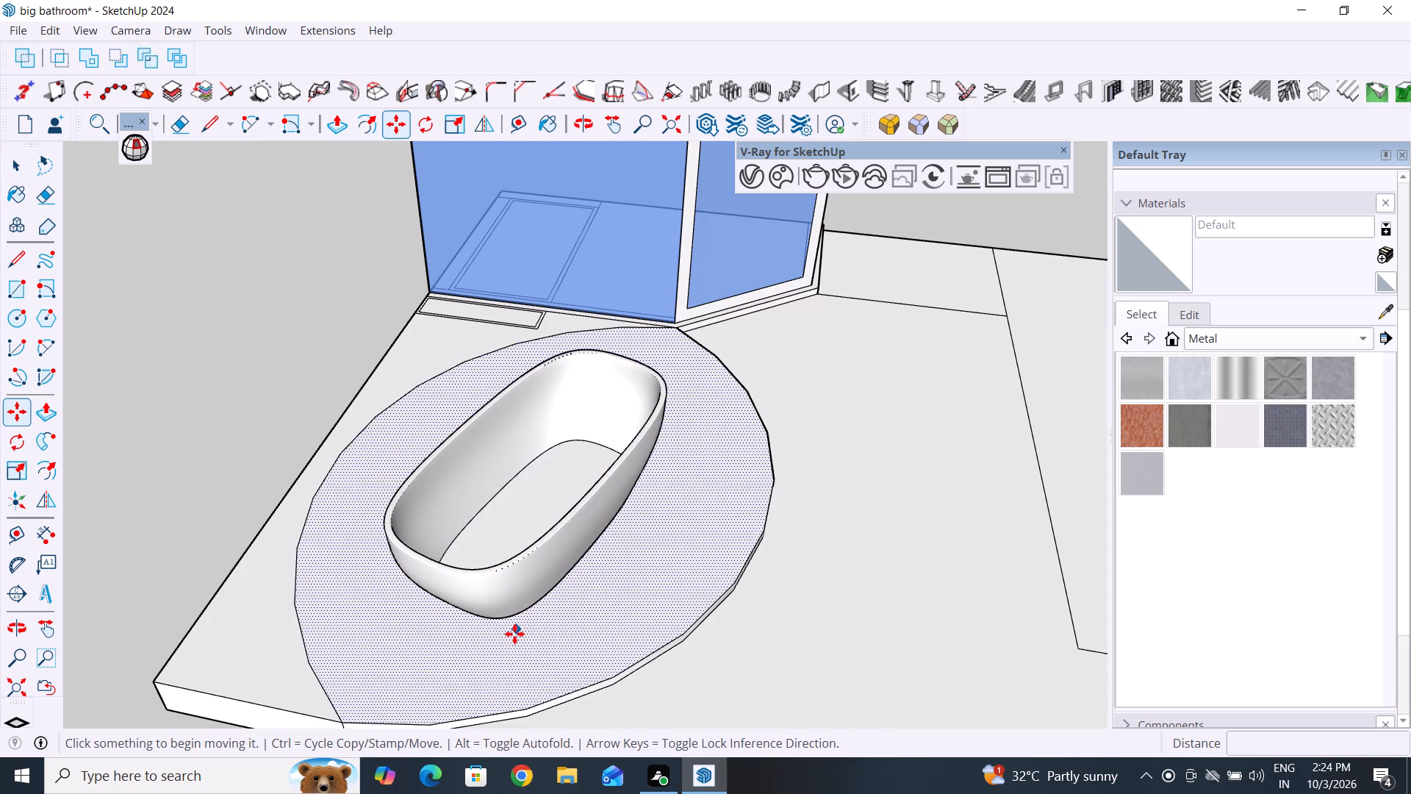
pyautogui.click(496, 604)
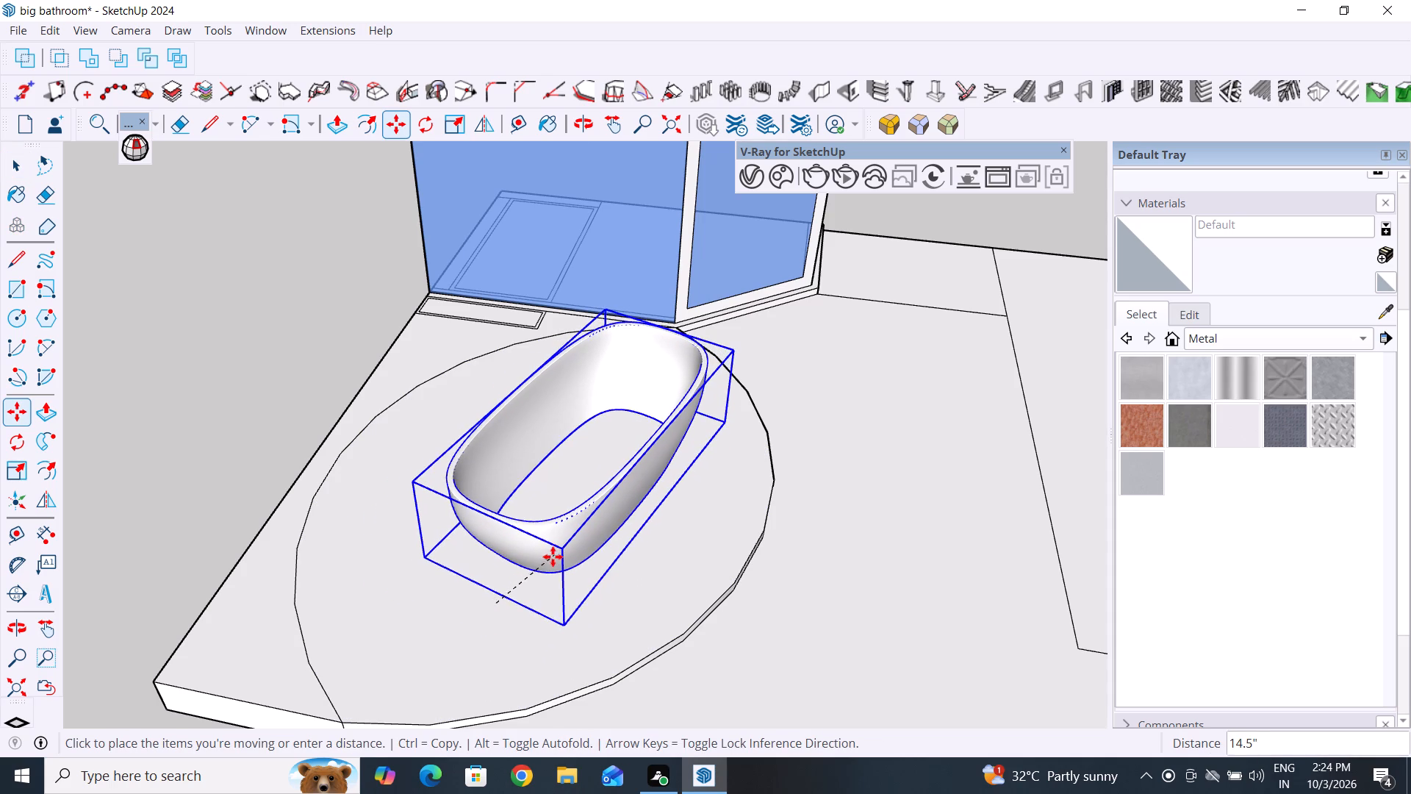
pyautogui.click(549, 575)
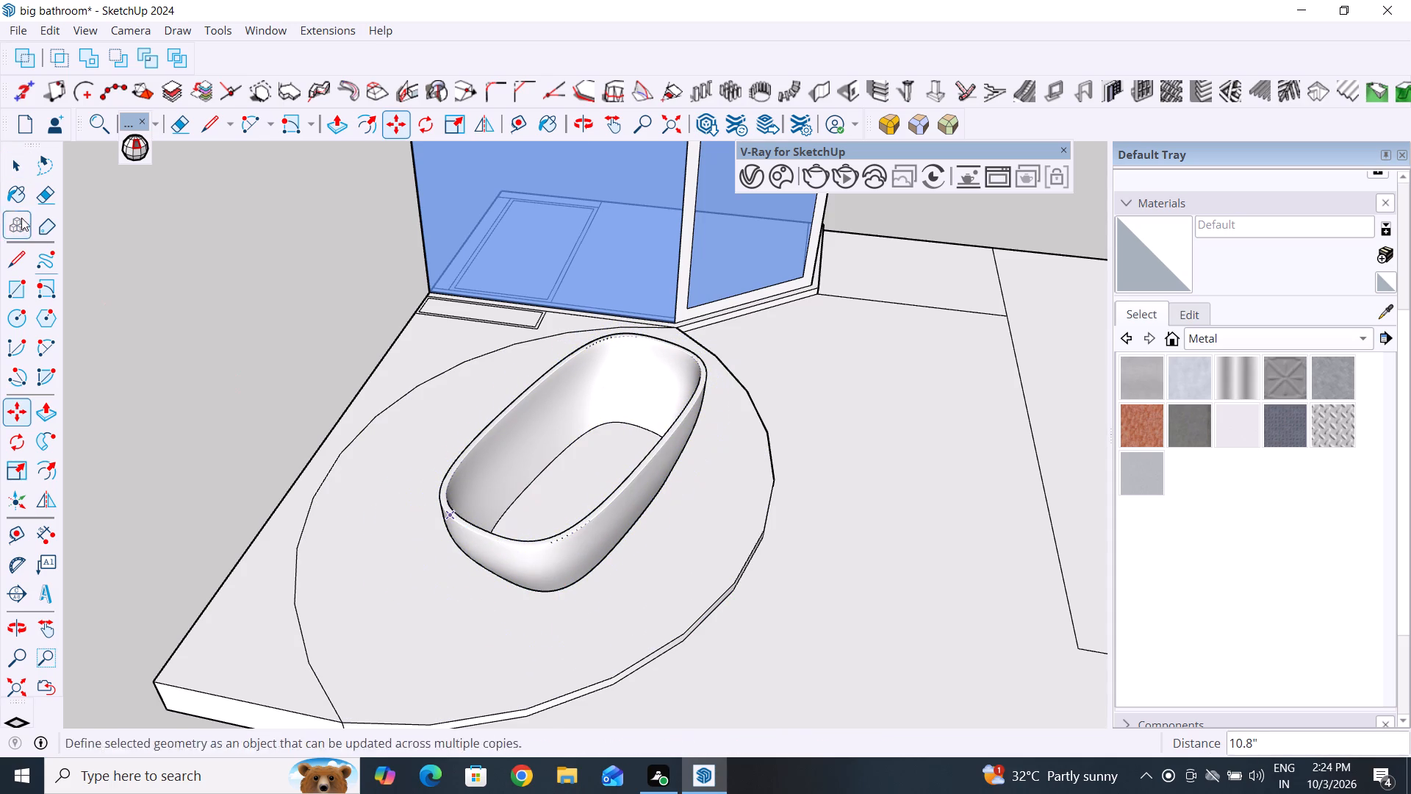
pyautogui.click(10, 162)
pyautogui.click(148, 273)
pyautogui.scroll(-6, 279, 473)
pyautogui.moveTo(435, 519); pyautogui.dragTo(310, 414, button='middle')
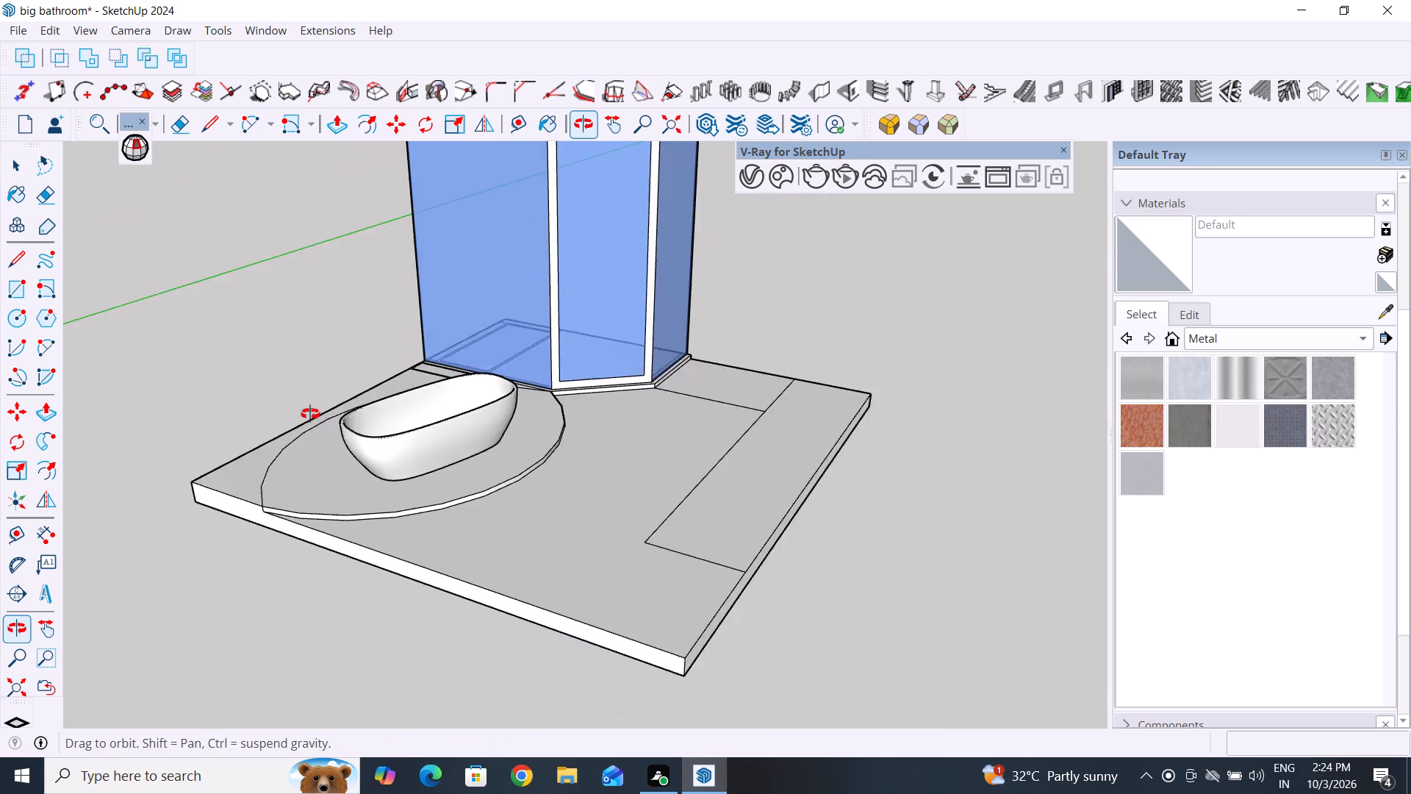
pyautogui.moveTo(310, 414); pyautogui.dragTo(654, 451, button='middle')
pyautogui.scroll(-3, 549, 576)
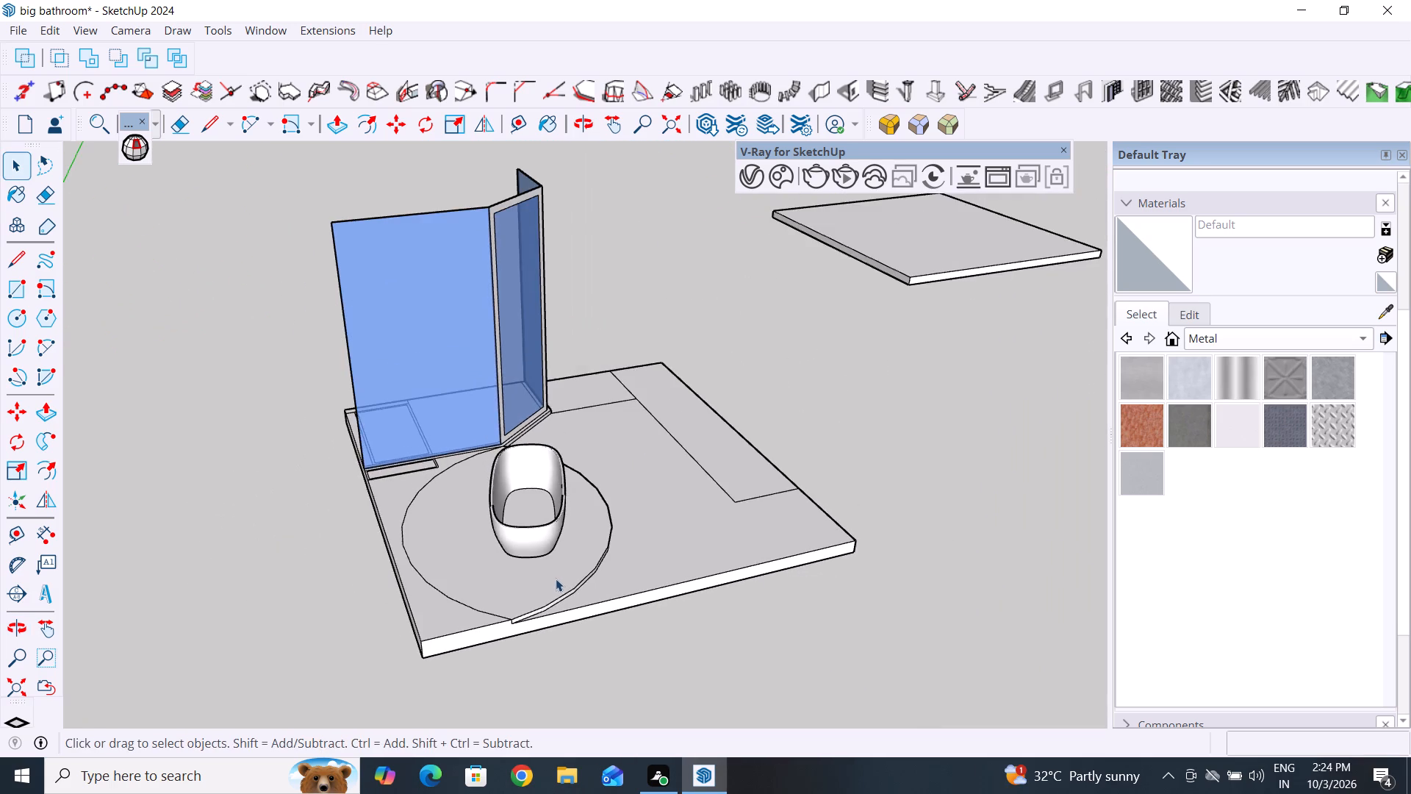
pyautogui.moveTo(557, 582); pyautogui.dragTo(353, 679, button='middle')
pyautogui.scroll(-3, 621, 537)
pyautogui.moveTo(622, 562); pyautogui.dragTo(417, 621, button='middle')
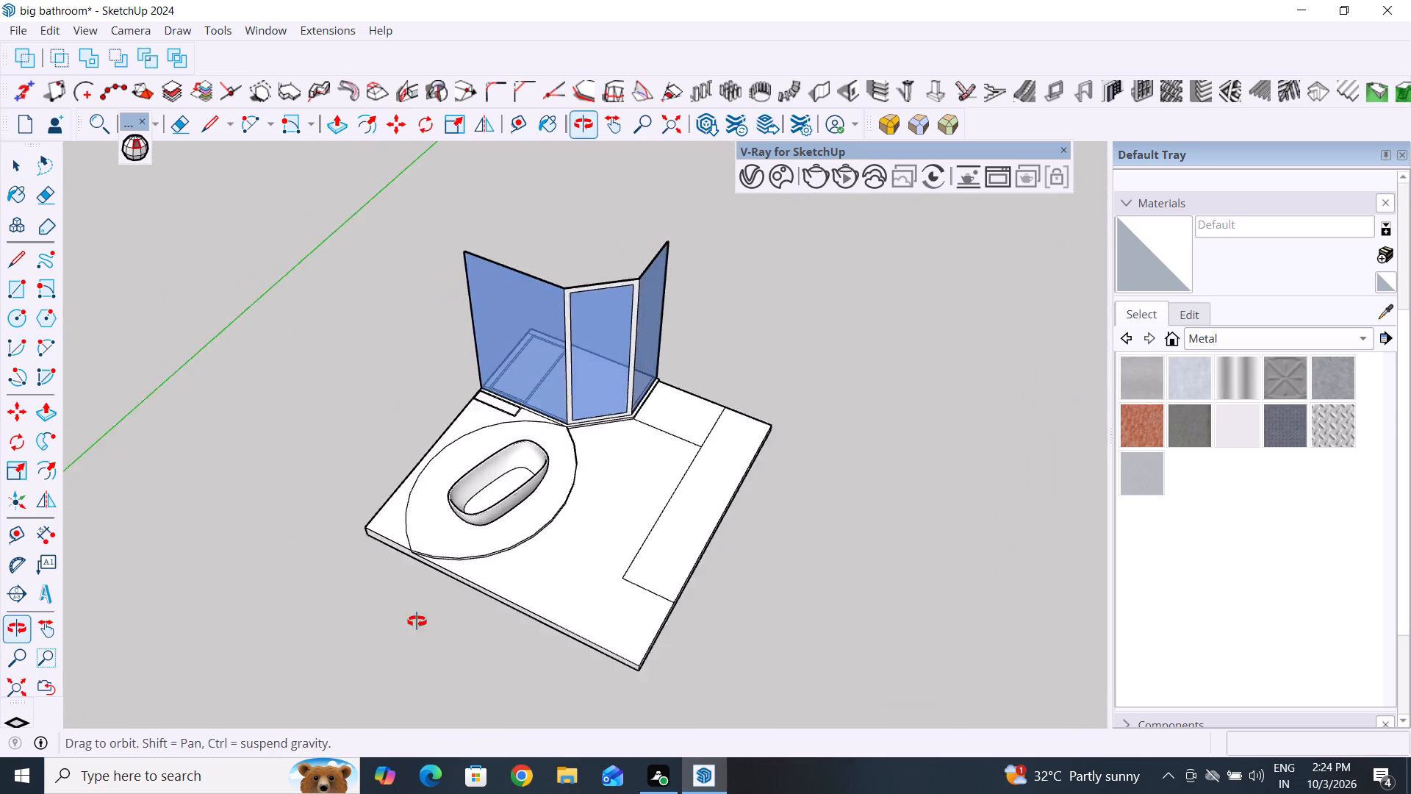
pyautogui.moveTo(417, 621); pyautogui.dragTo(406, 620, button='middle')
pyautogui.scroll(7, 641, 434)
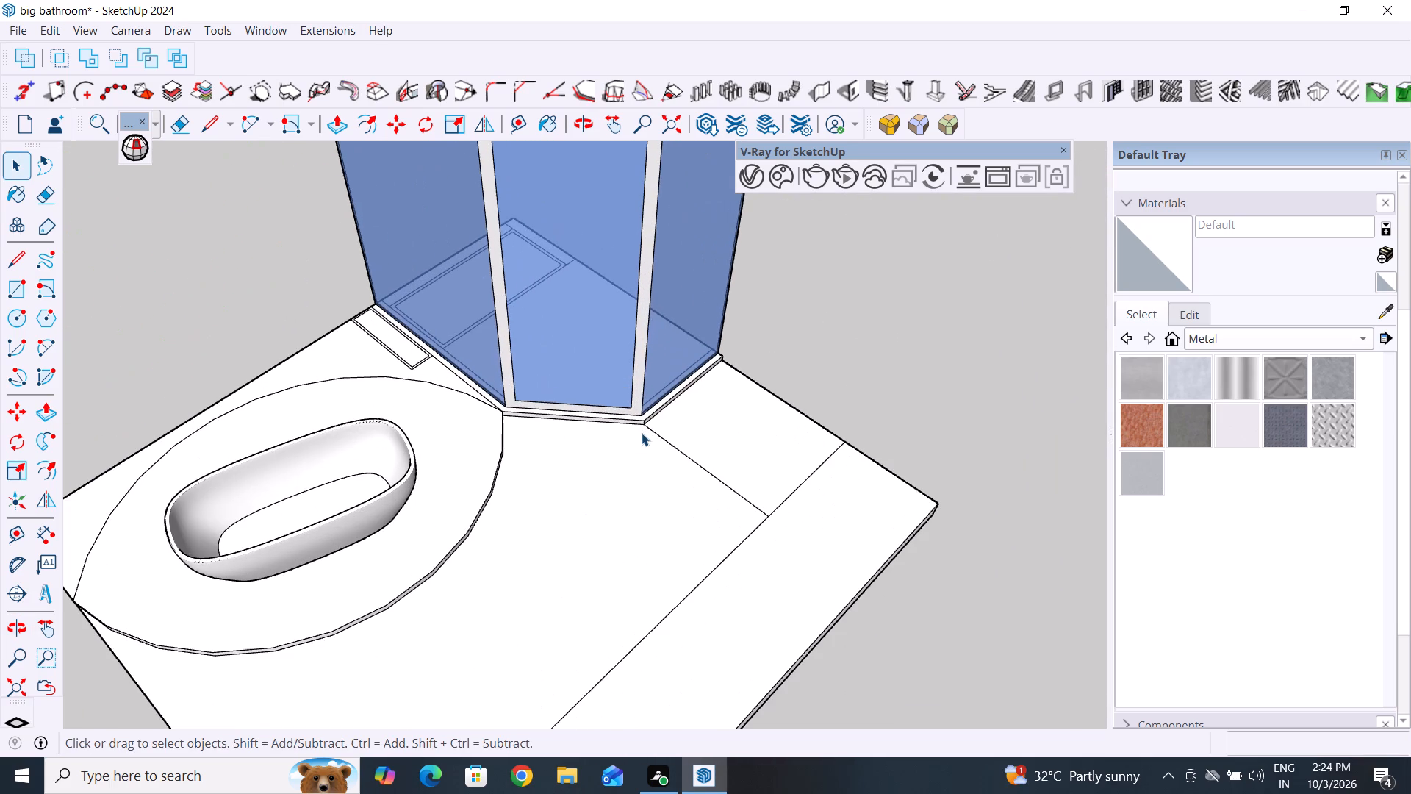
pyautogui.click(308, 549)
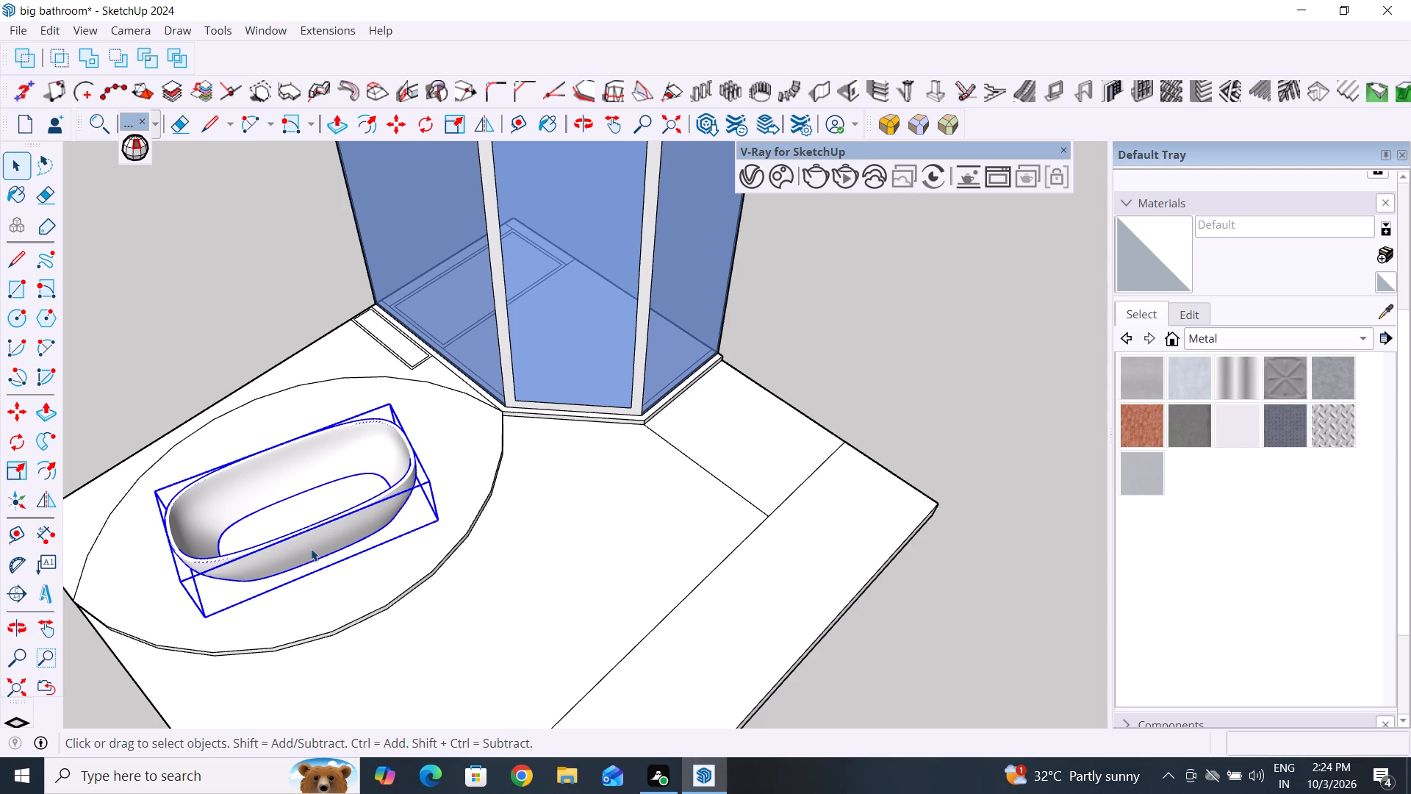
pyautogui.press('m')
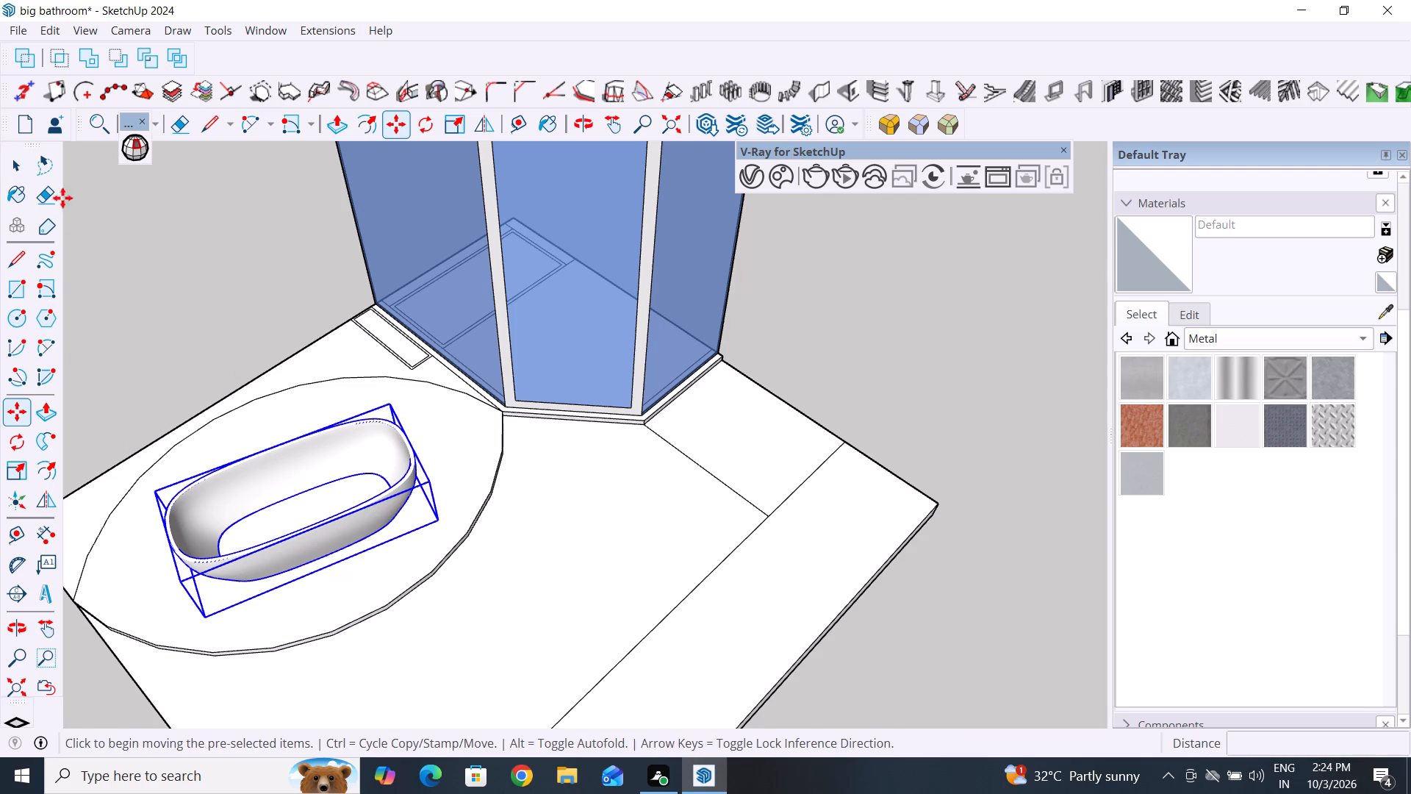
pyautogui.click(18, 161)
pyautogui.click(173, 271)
# Inspect the bathtub's placement in the circular outline and the outlined floor areas beside the glass shower enclosure from several angles.
pyautogui.scroll(-4, 311, 419)
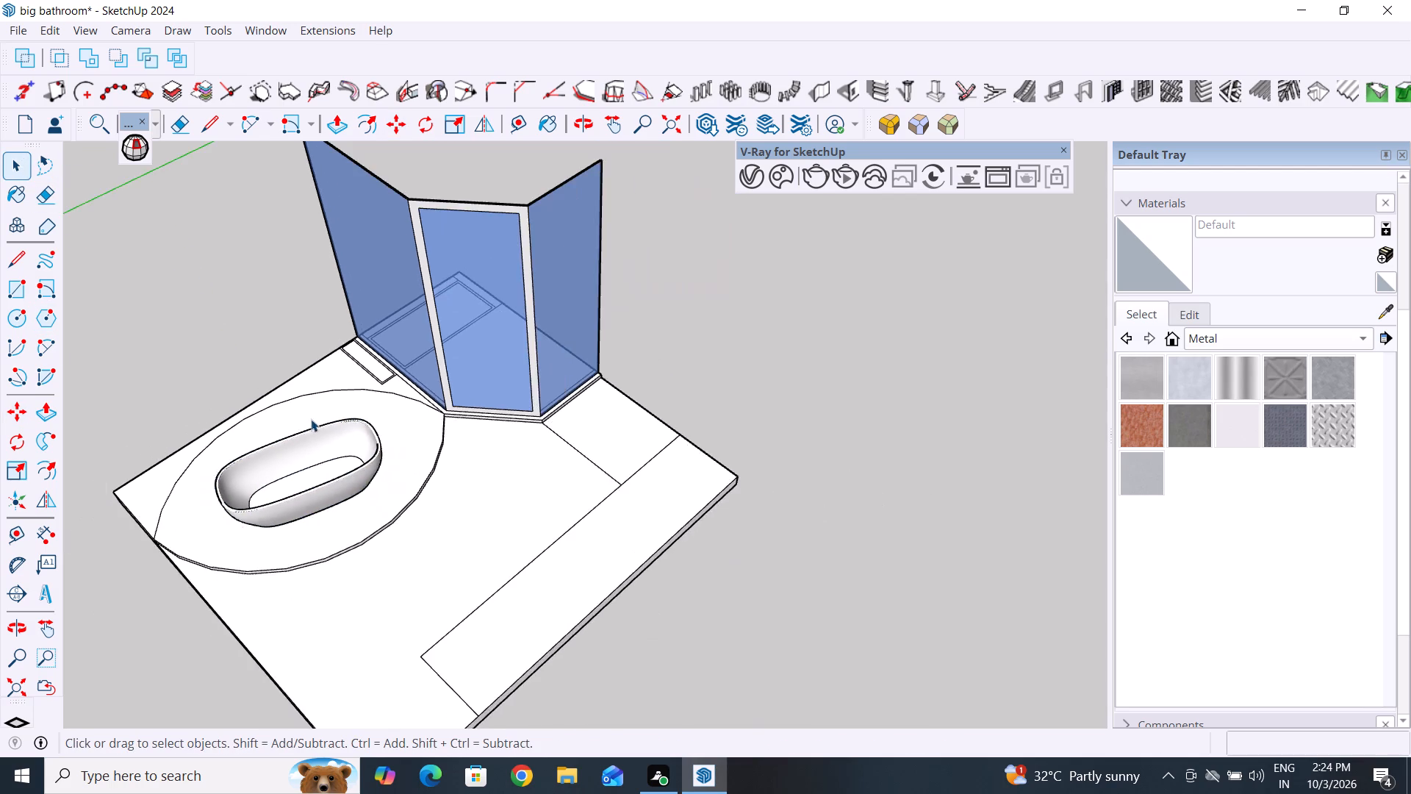
pyautogui.moveTo(323, 424); pyautogui.dragTo(566, 296, button='middle')
pyautogui.scroll(-4, 482, 432)
pyautogui.moveTo(589, 477); pyautogui.dragTo(578, 485, button='middle')
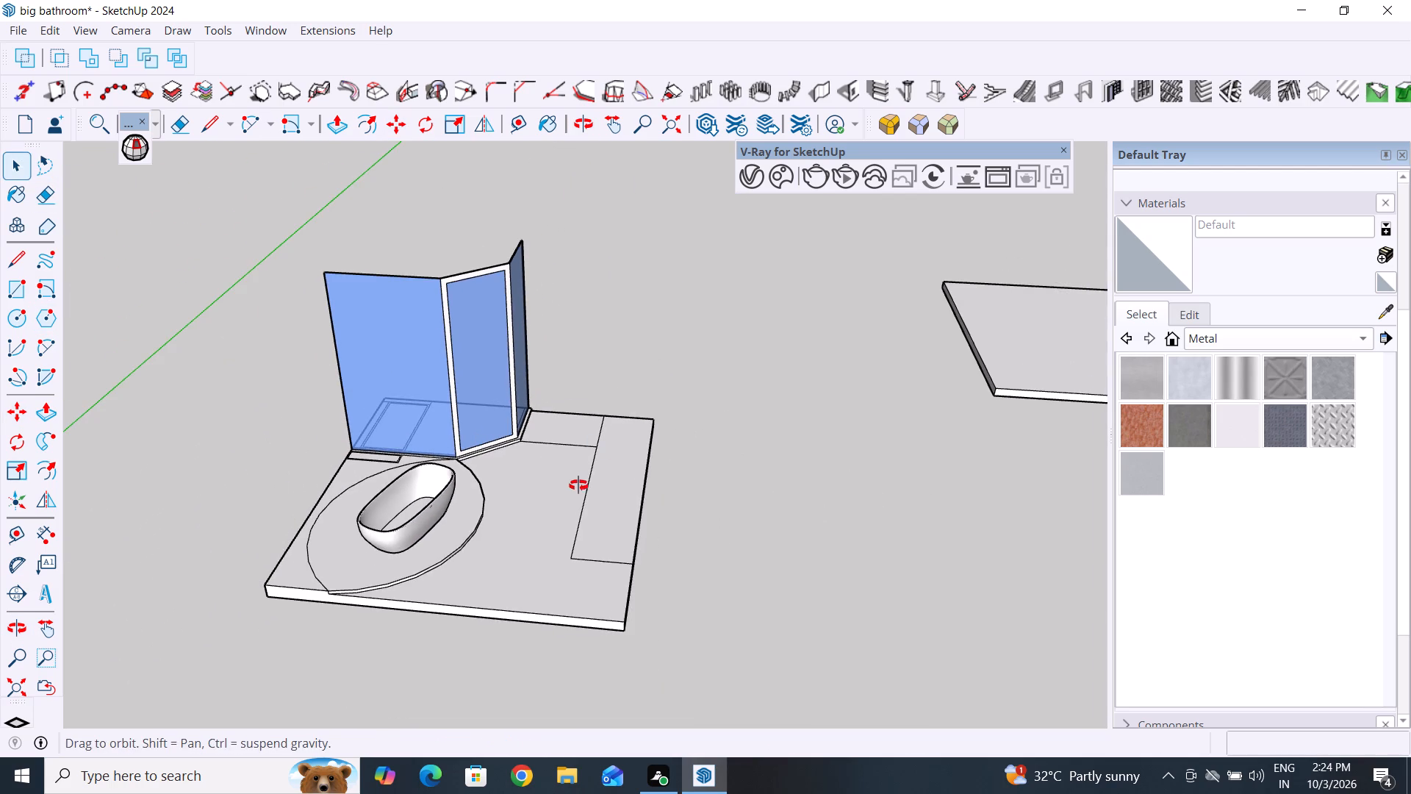
pyautogui.moveTo(578, 485); pyautogui.dragTo(578, 504, button='middle')
pyautogui.scroll(3, 511, 305)
pyautogui.moveTo(656, 533); pyautogui.dragTo(639, 568, button='middle')
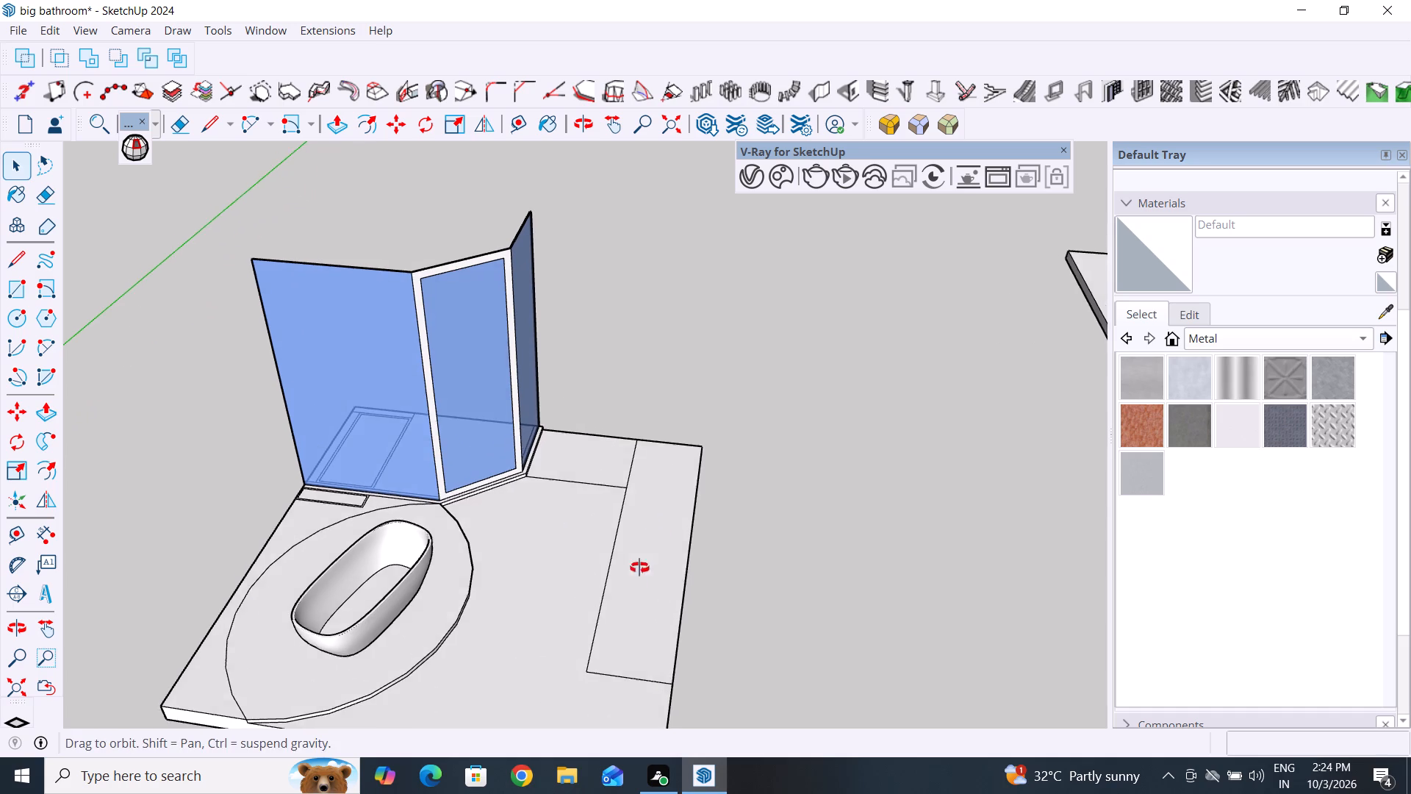
pyautogui.moveTo(639, 568); pyautogui.dragTo(625, 597, button='middle')
pyautogui.scroll(3, 567, 446)
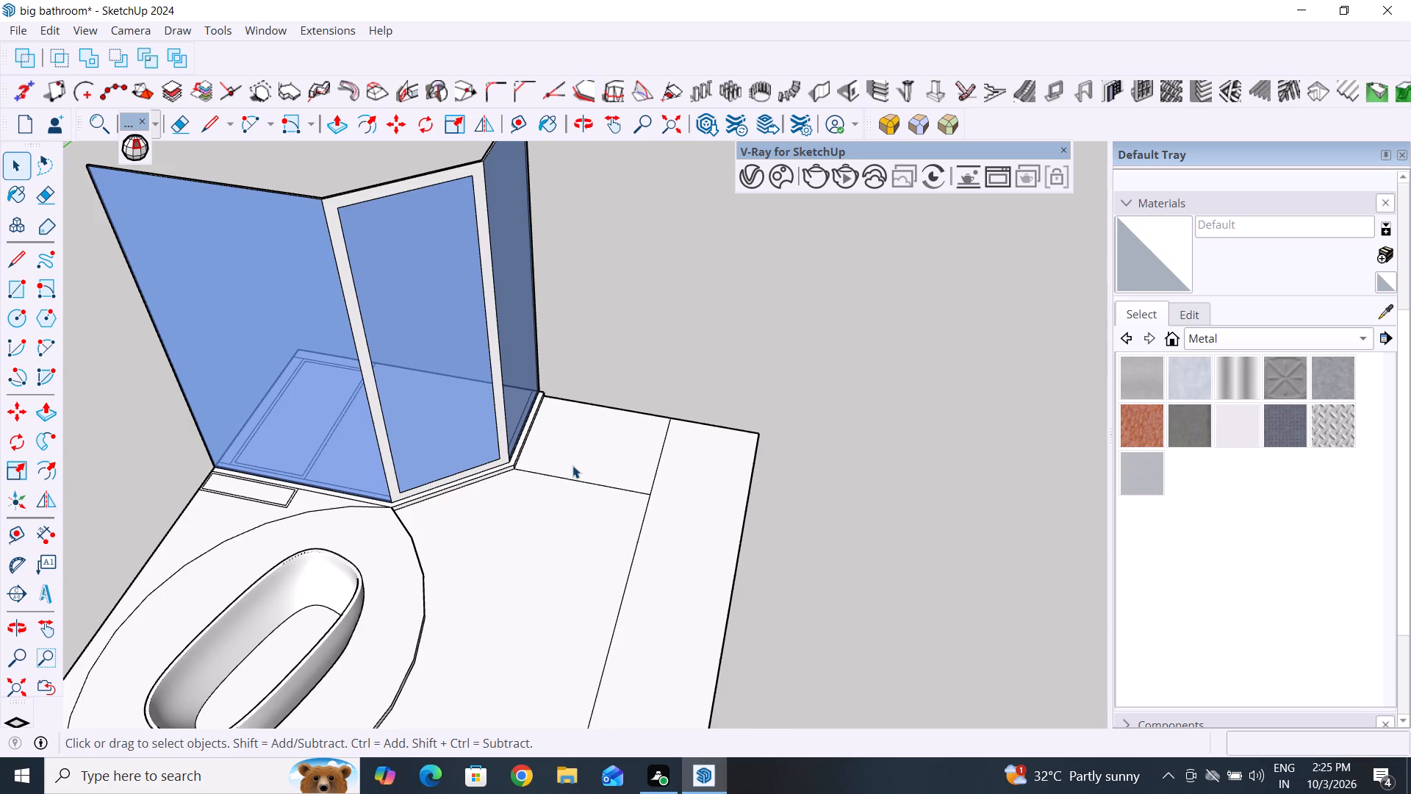
pyautogui.scroll(3, 571, 446)
pyautogui.moveTo(597, 496); pyautogui.dragTo(645, 490, button='middle')
pyautogui.moveTo(696, 434); pyautogui.dragTo(584, 421, button='middle')
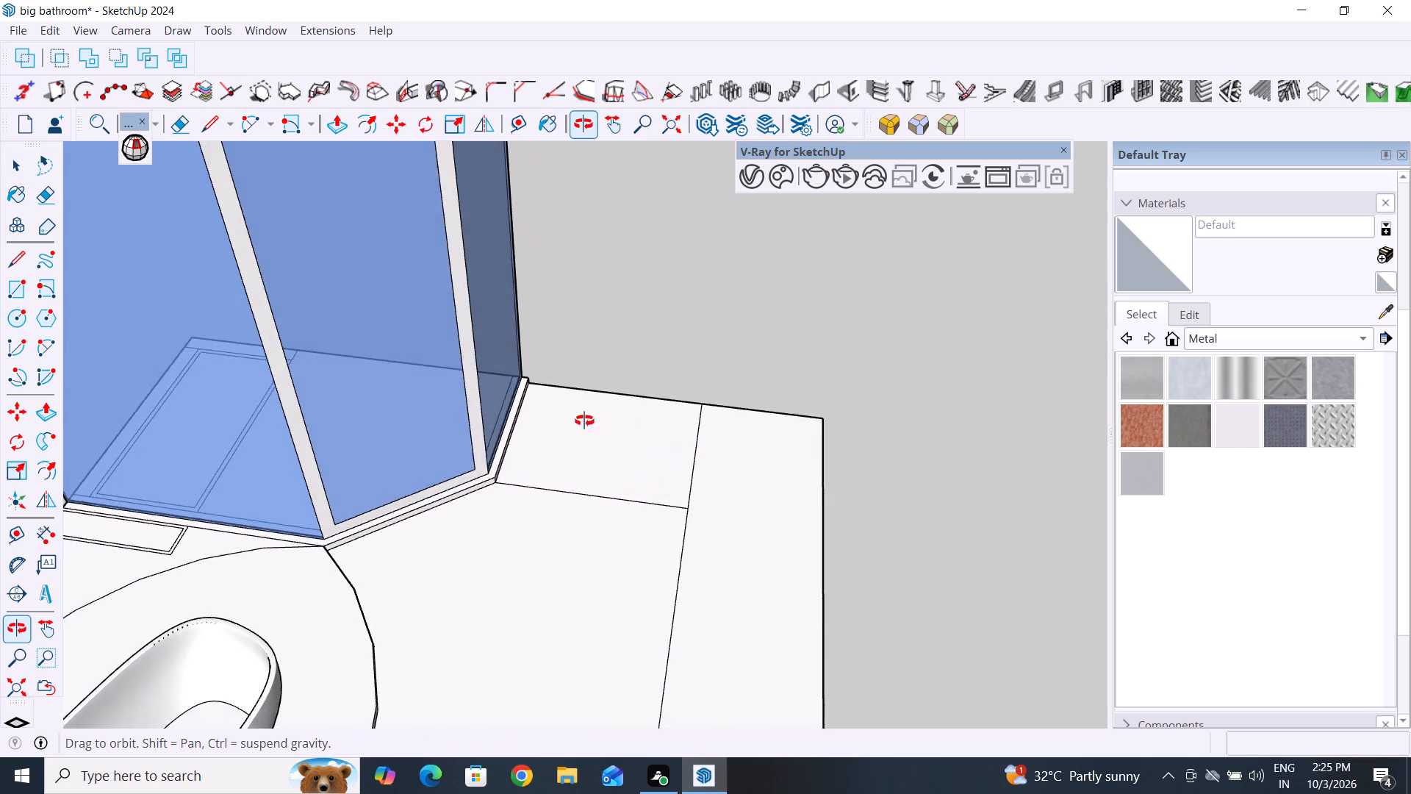
pyautogui.moveTo(584, 421); pyautogui.dragTo(345, 427, button='middle')
pyautogui.moveTo(723, 529); pyautogui.dragTo(659, 526, button='middle')
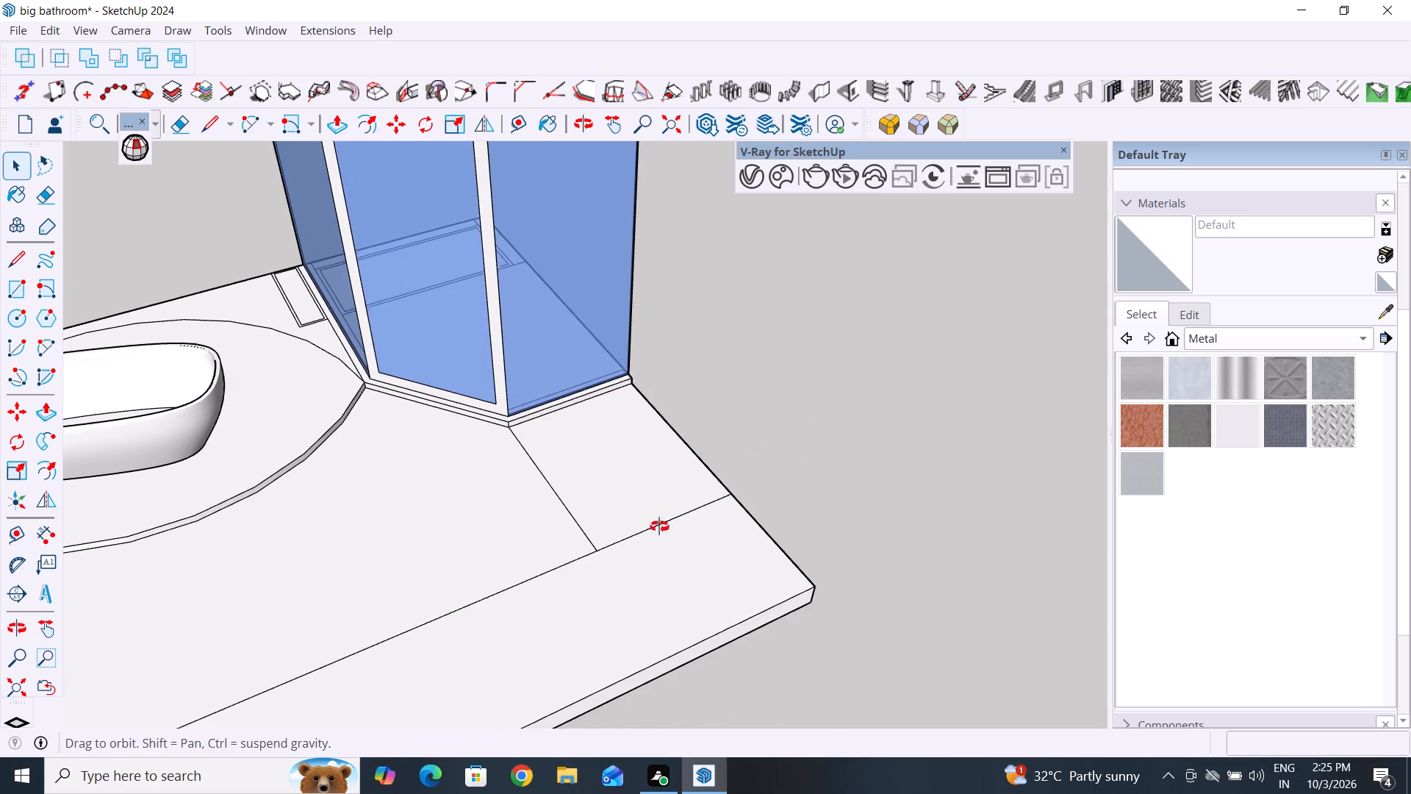
pyautogui.moveTo(659, 526); pyautogui.dragTo(630, 525, button='middle')
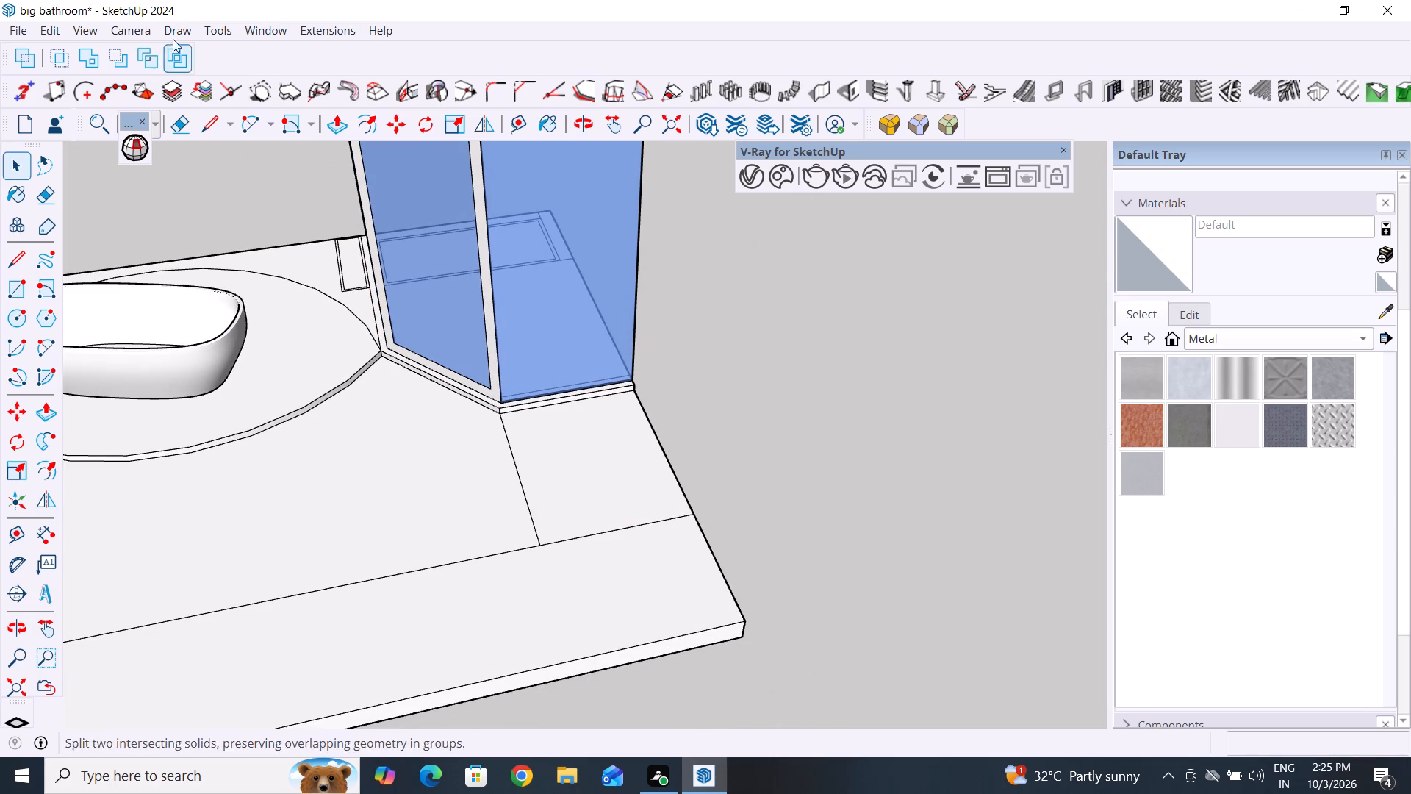
# Search the 3D Warehouse for "wc" models.
pyautogui.click(265, 26)
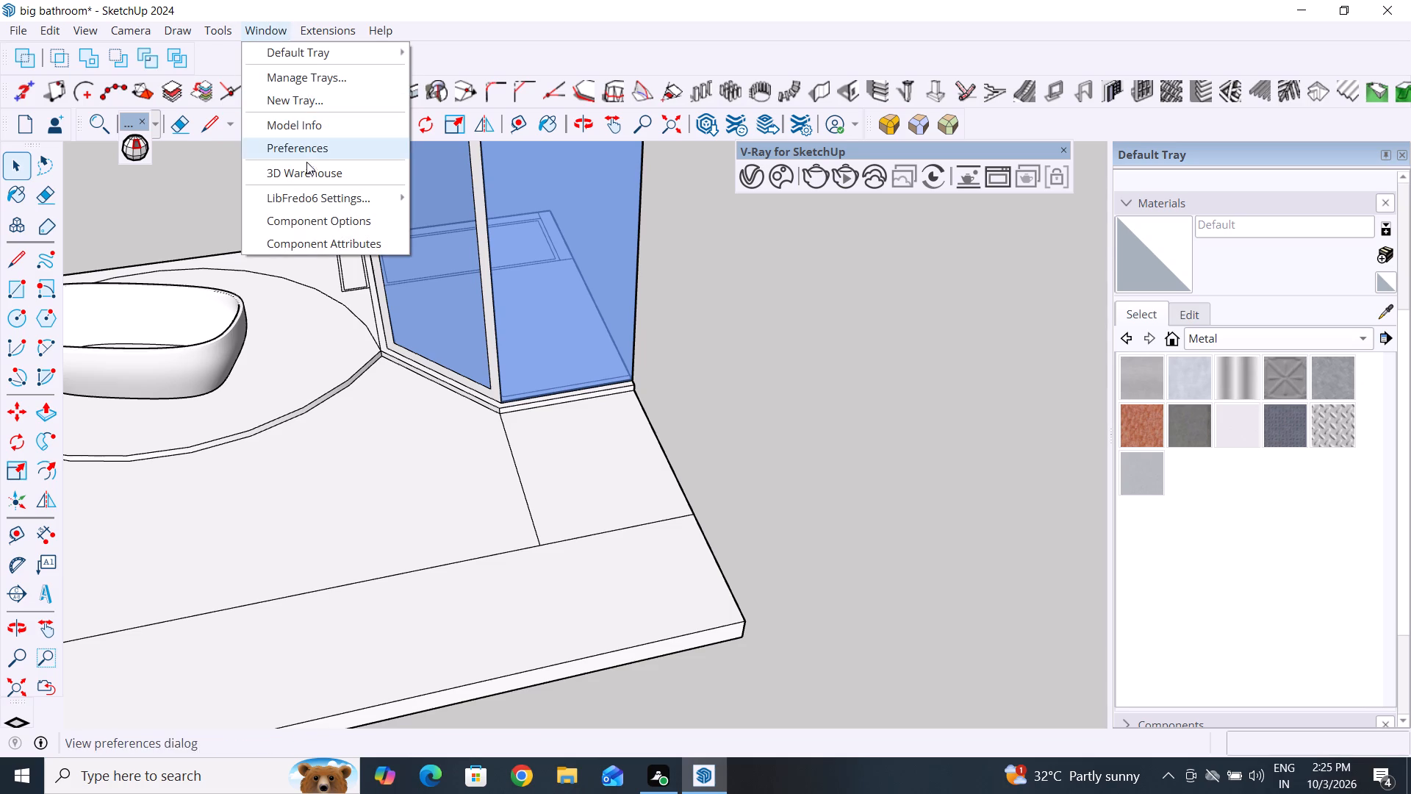
pyautogui.click(299, 174)
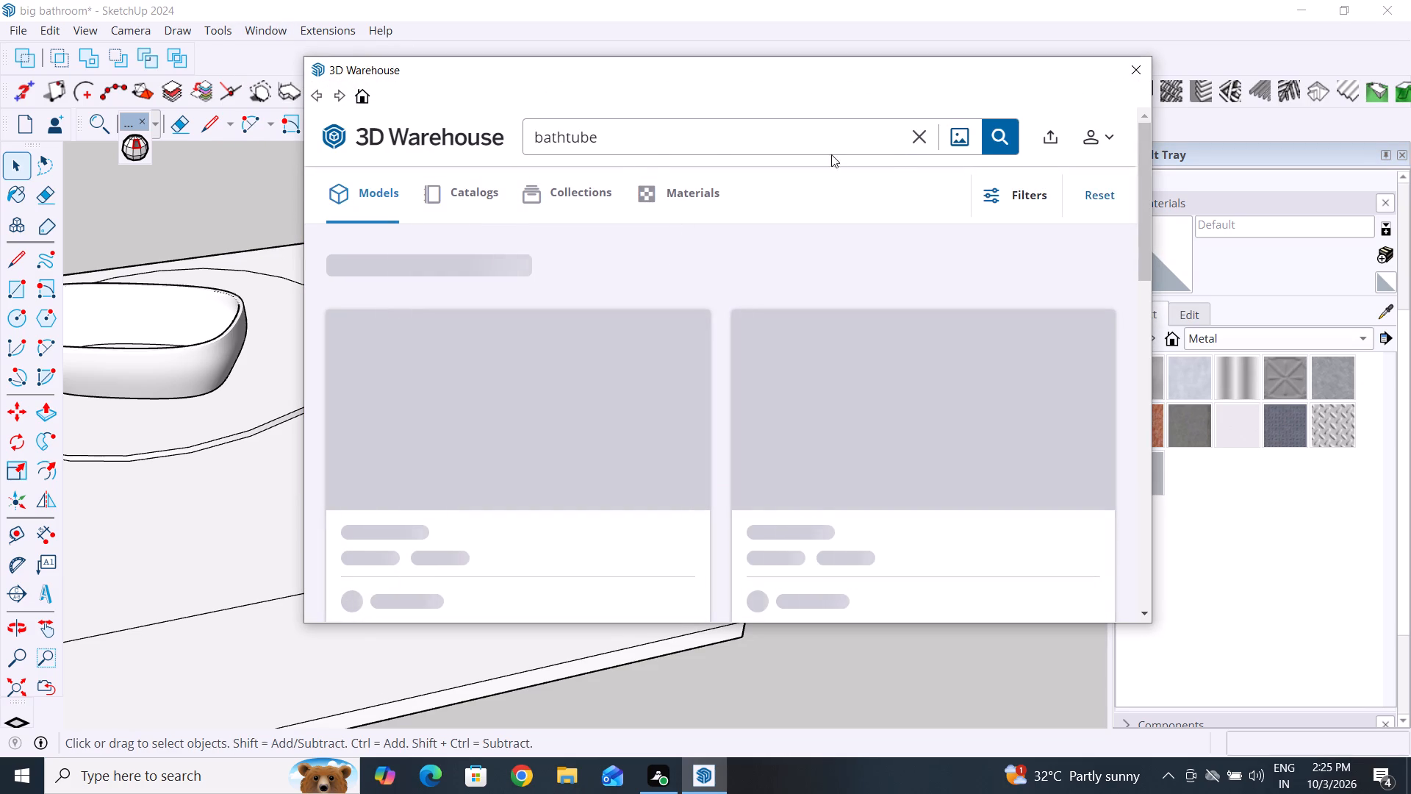
pyautogui.click(919, 136)
pyautogui.click(922, 129)
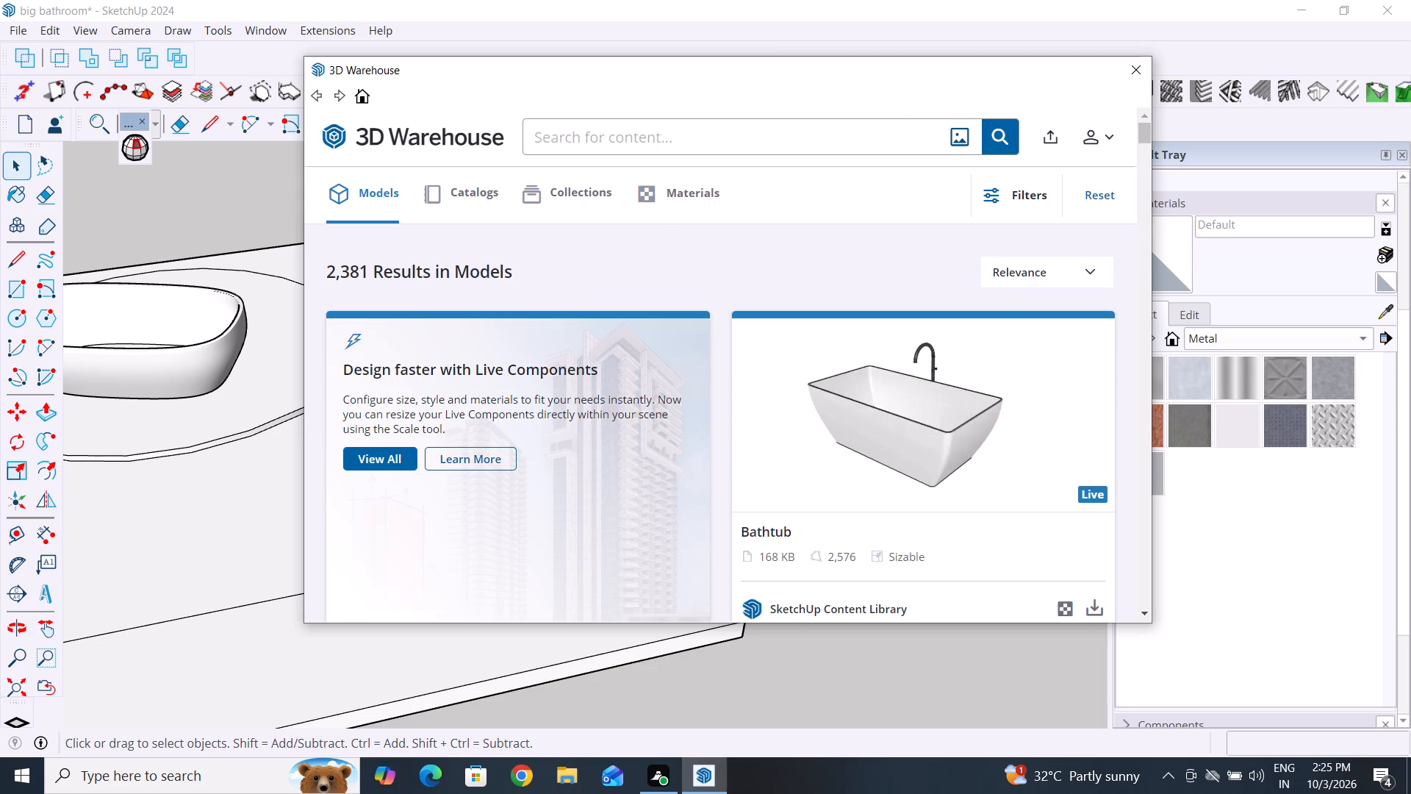
pyautogui.write('wc')
pyautogui.click(1009, 132)
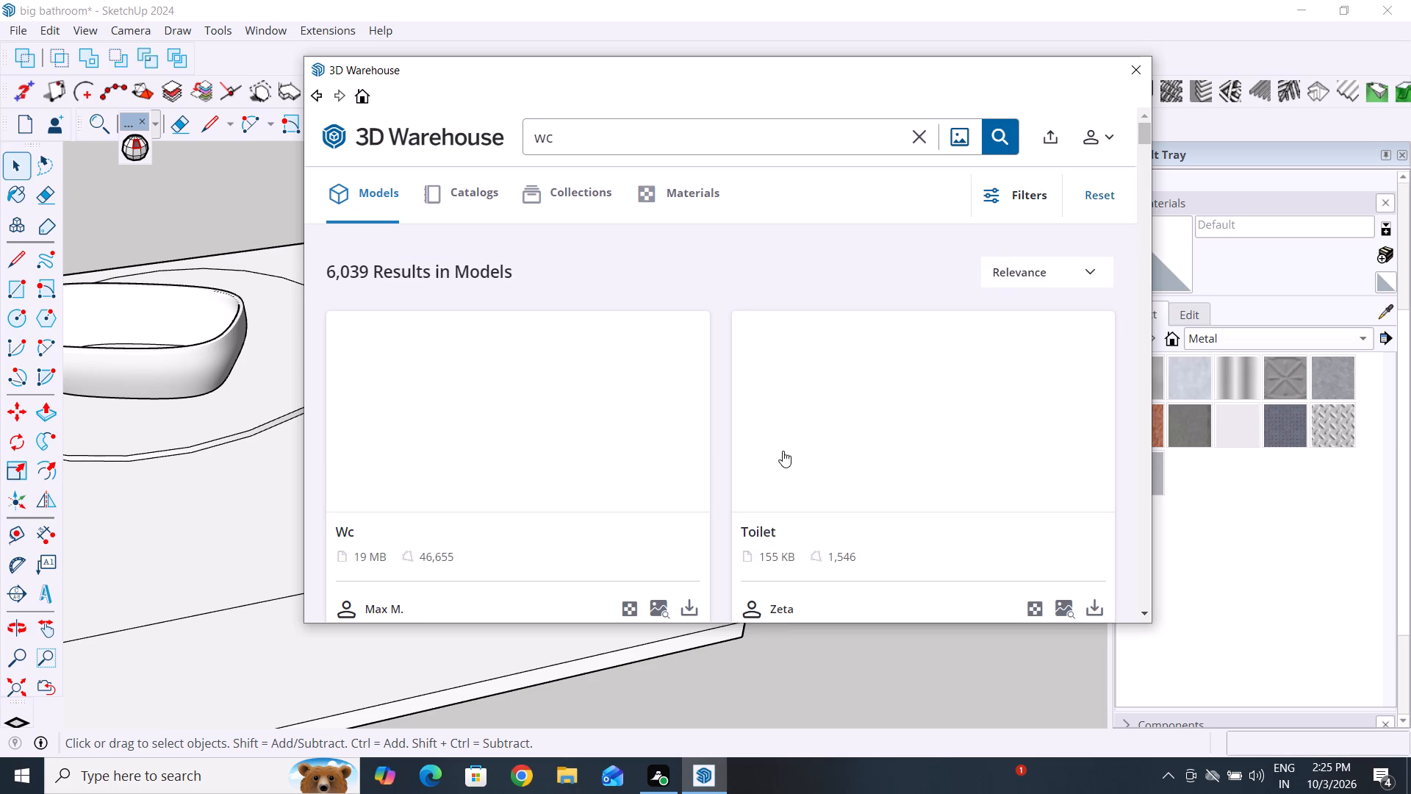
# Browse the "wc" models for a suitable toilet and return to the first results.
pyautogui.scroll(-4, 743, 536)
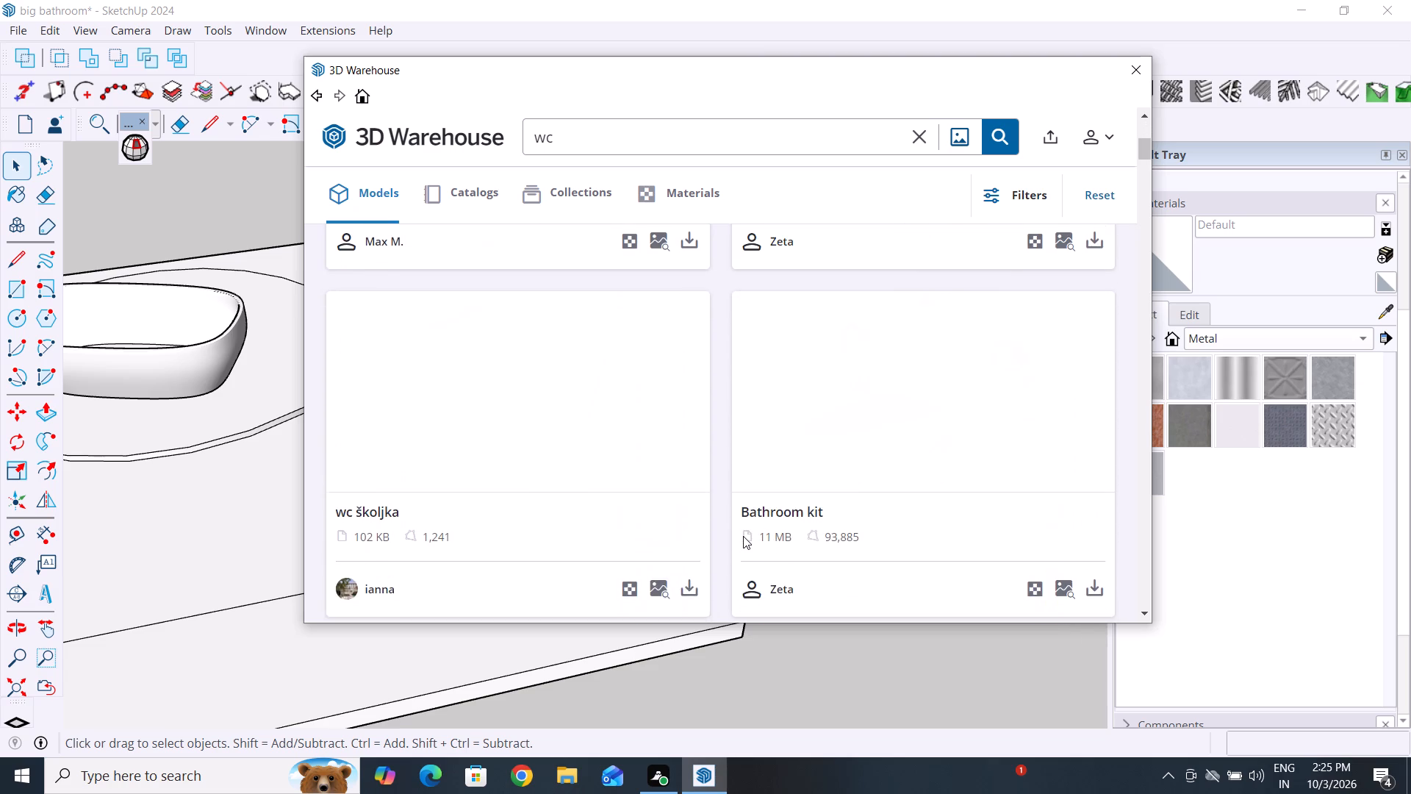
pyautogui.scroll(-6, 743, 536)
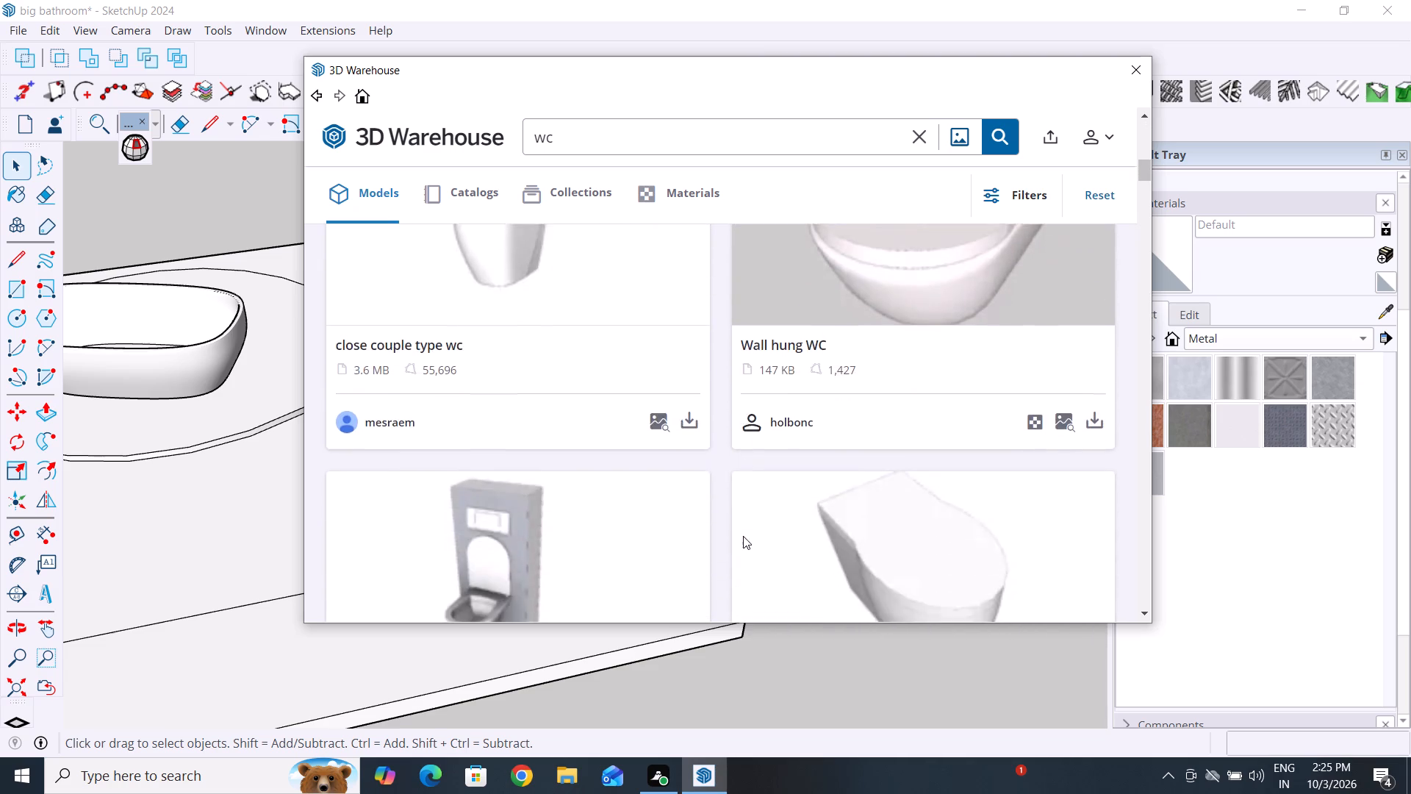
pyautogui.scroll(-4, 743, 536)
pyautogui.scroll(4, 743, 536)
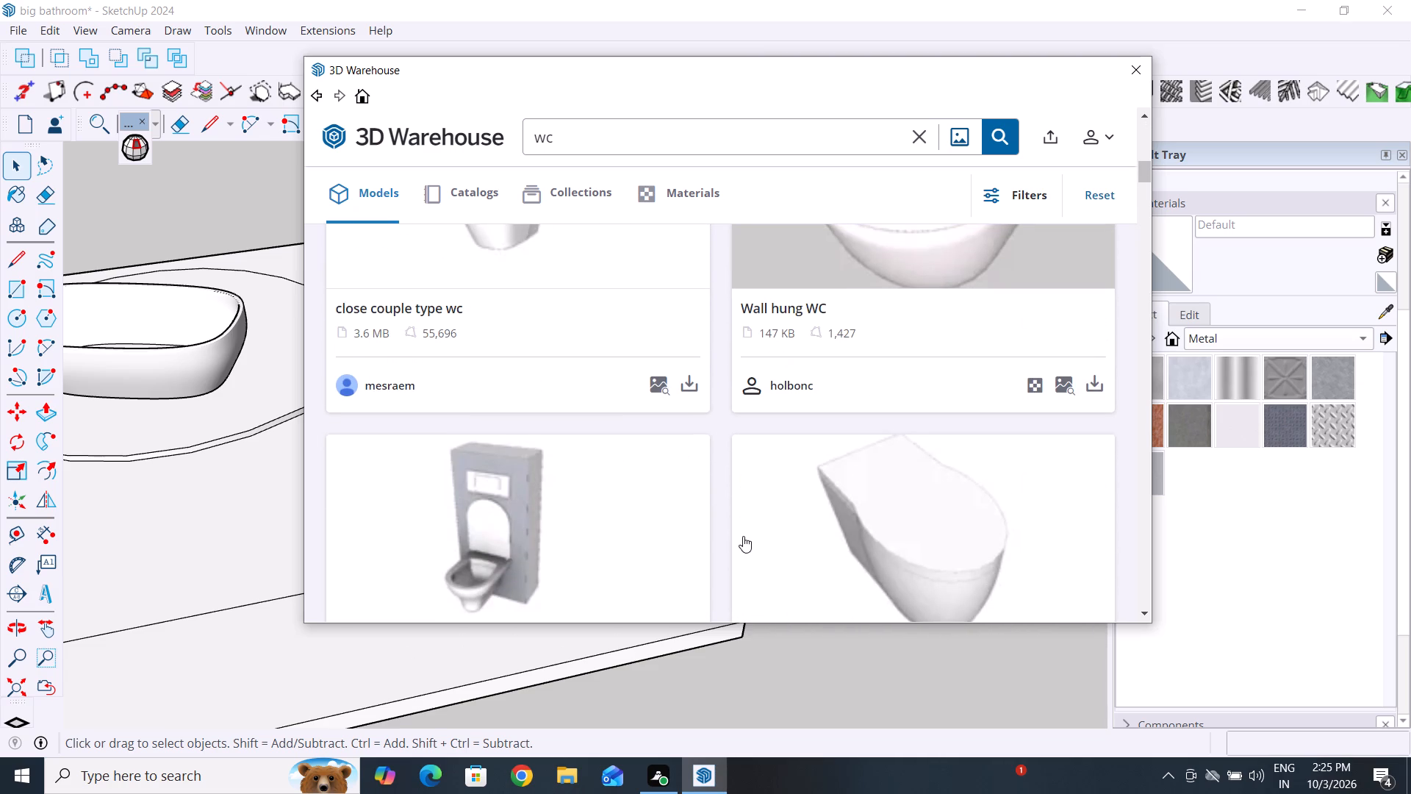
pyautogui.scroll(-5, 743, 536)
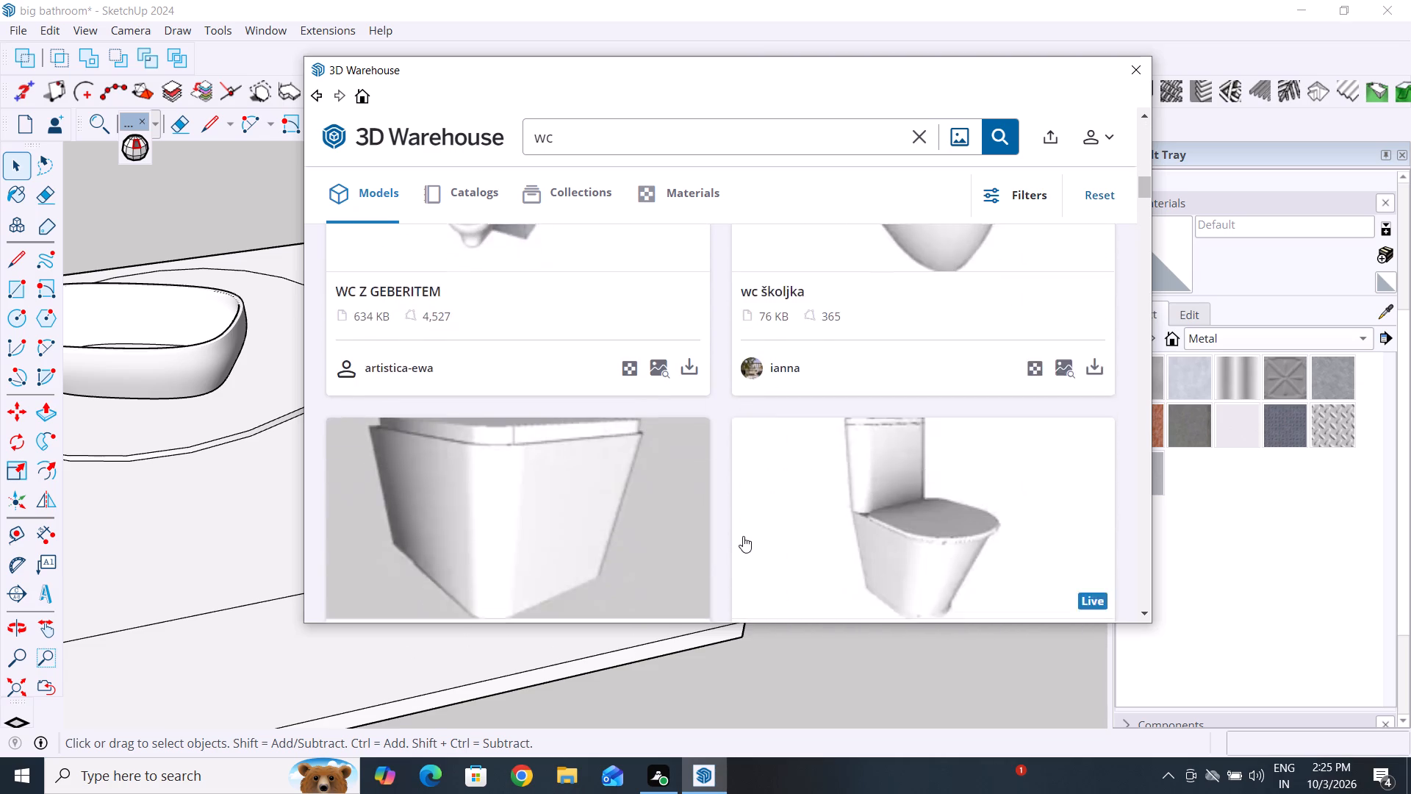
pyautogui.scroll(-5, 743, 536)
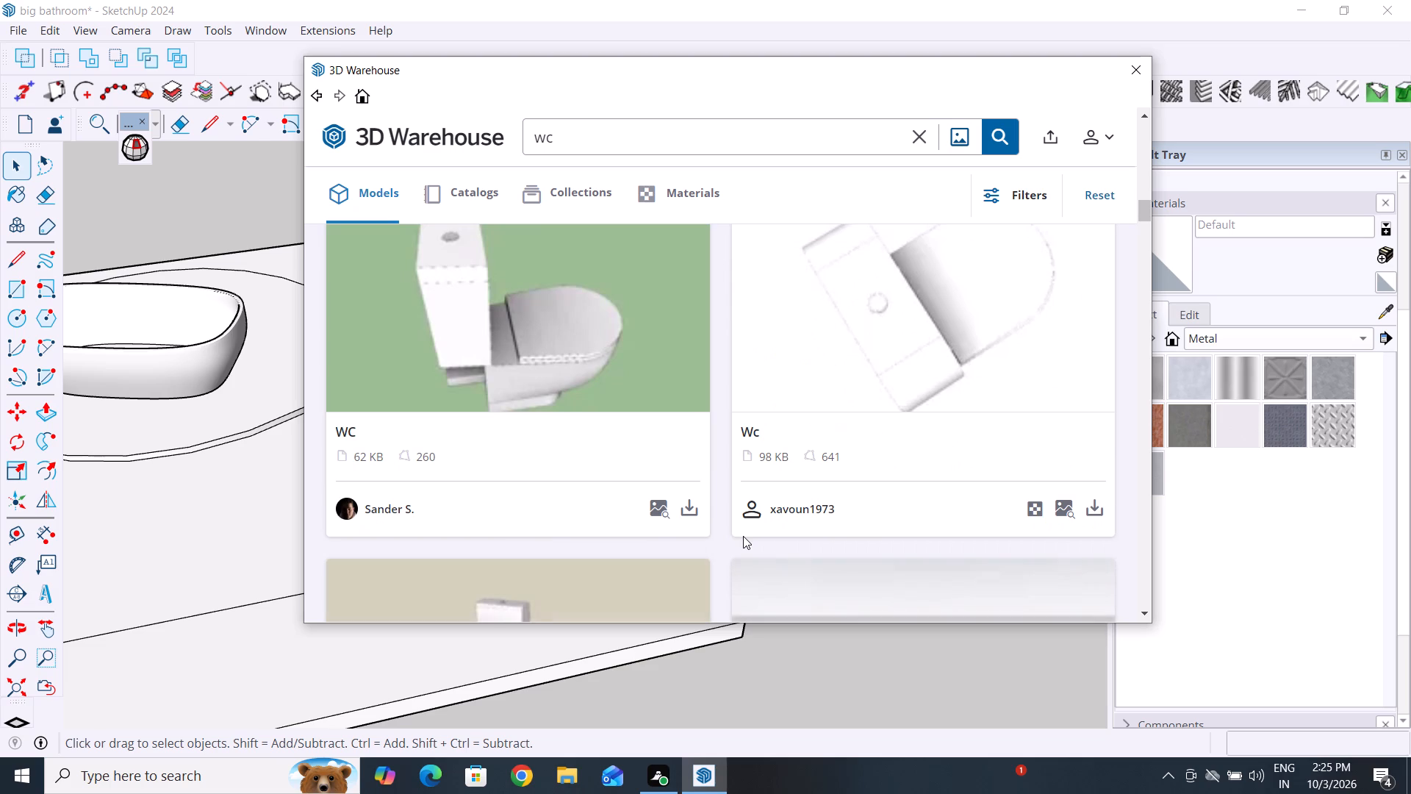
pyautogui.scroll(-9, 743, 536)
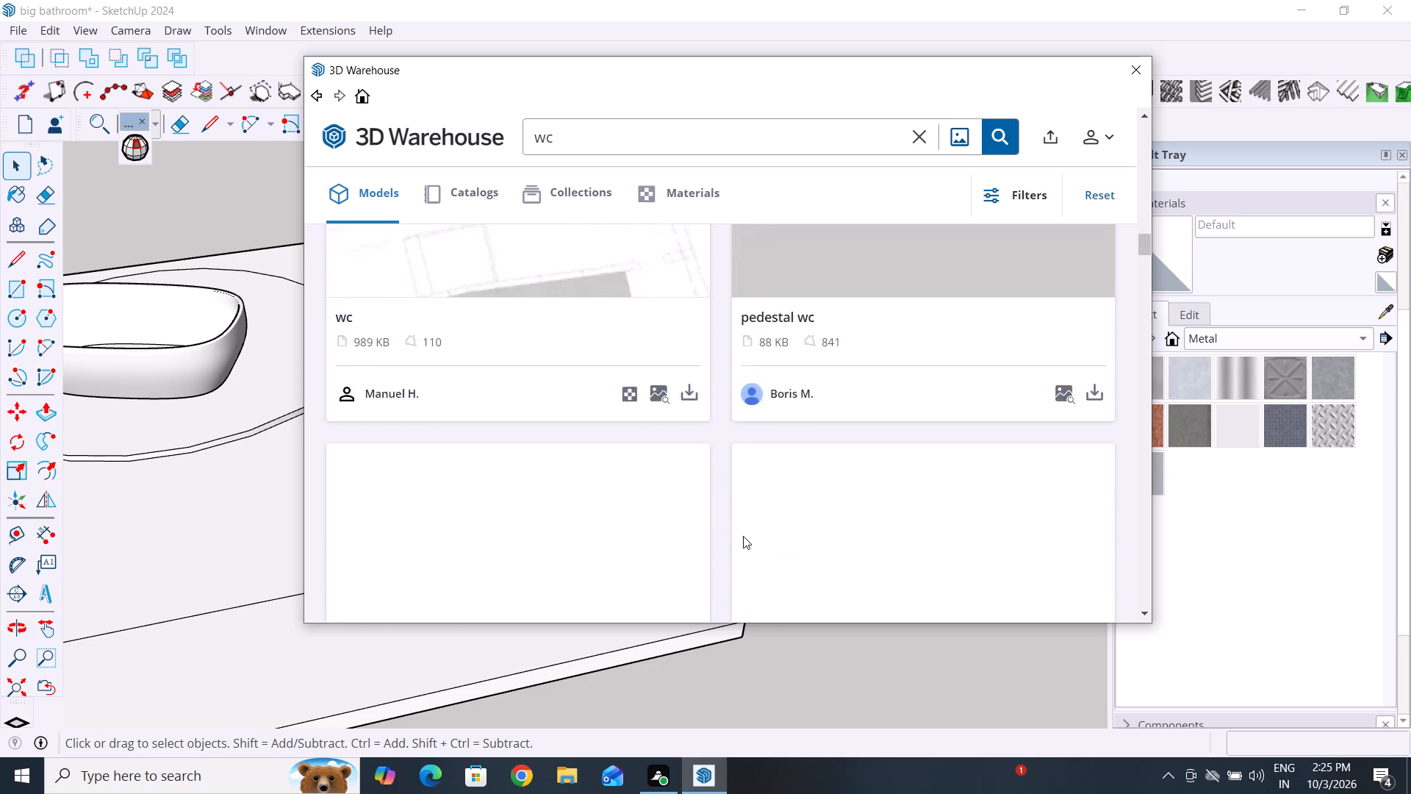
pyautogui.scroll(-6, 743, 536)
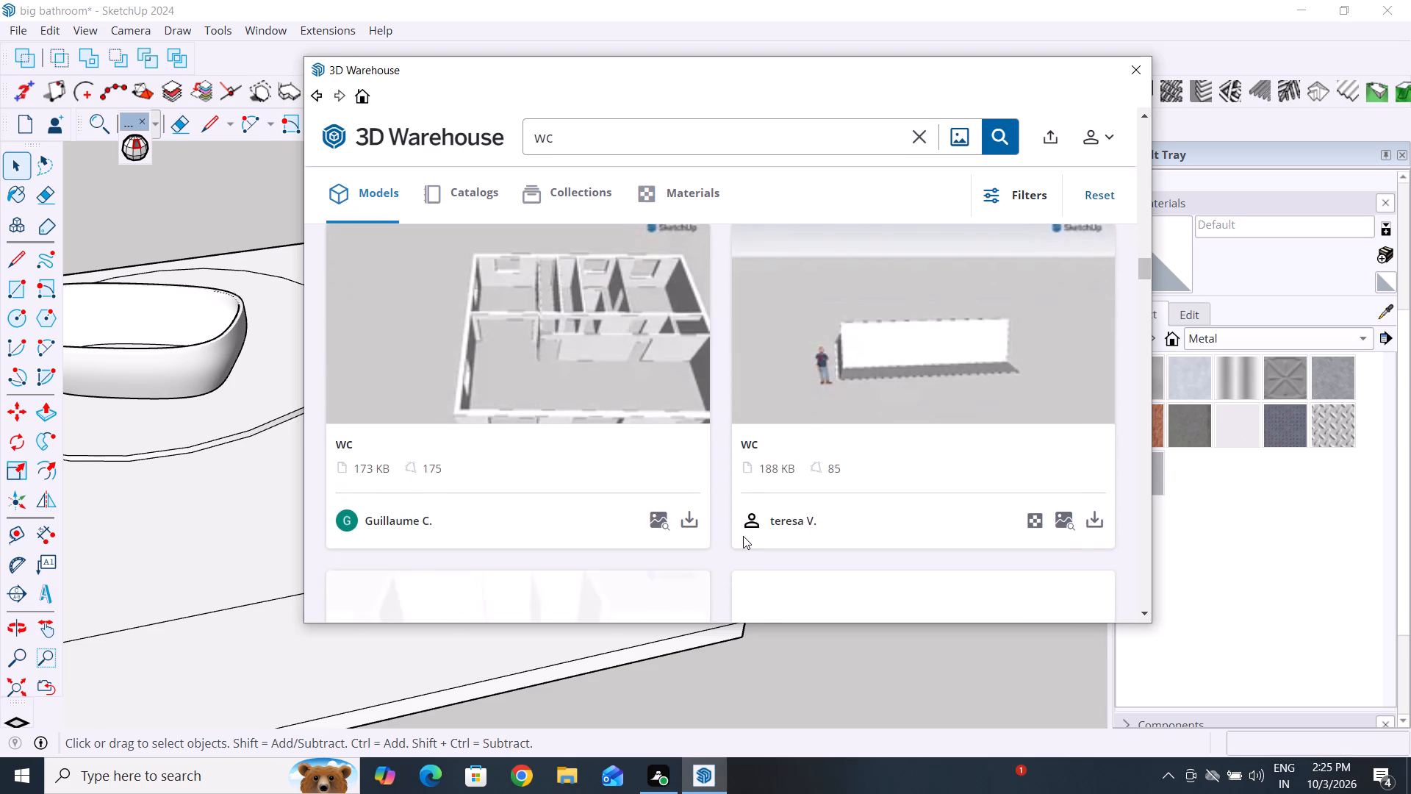
pyautogui.scroll(-7, 743, 536)
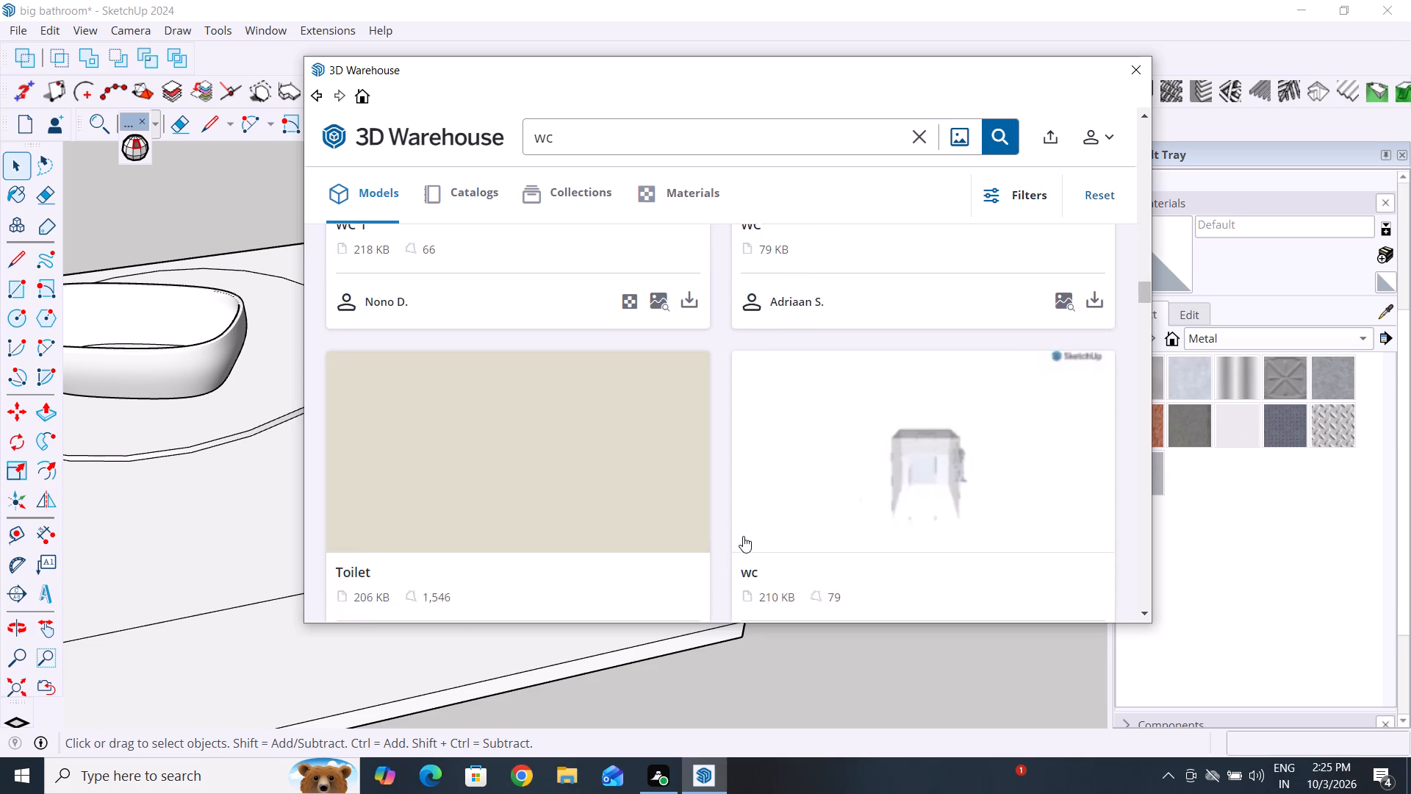
pyautogui.scroll(-11, 743, 536)
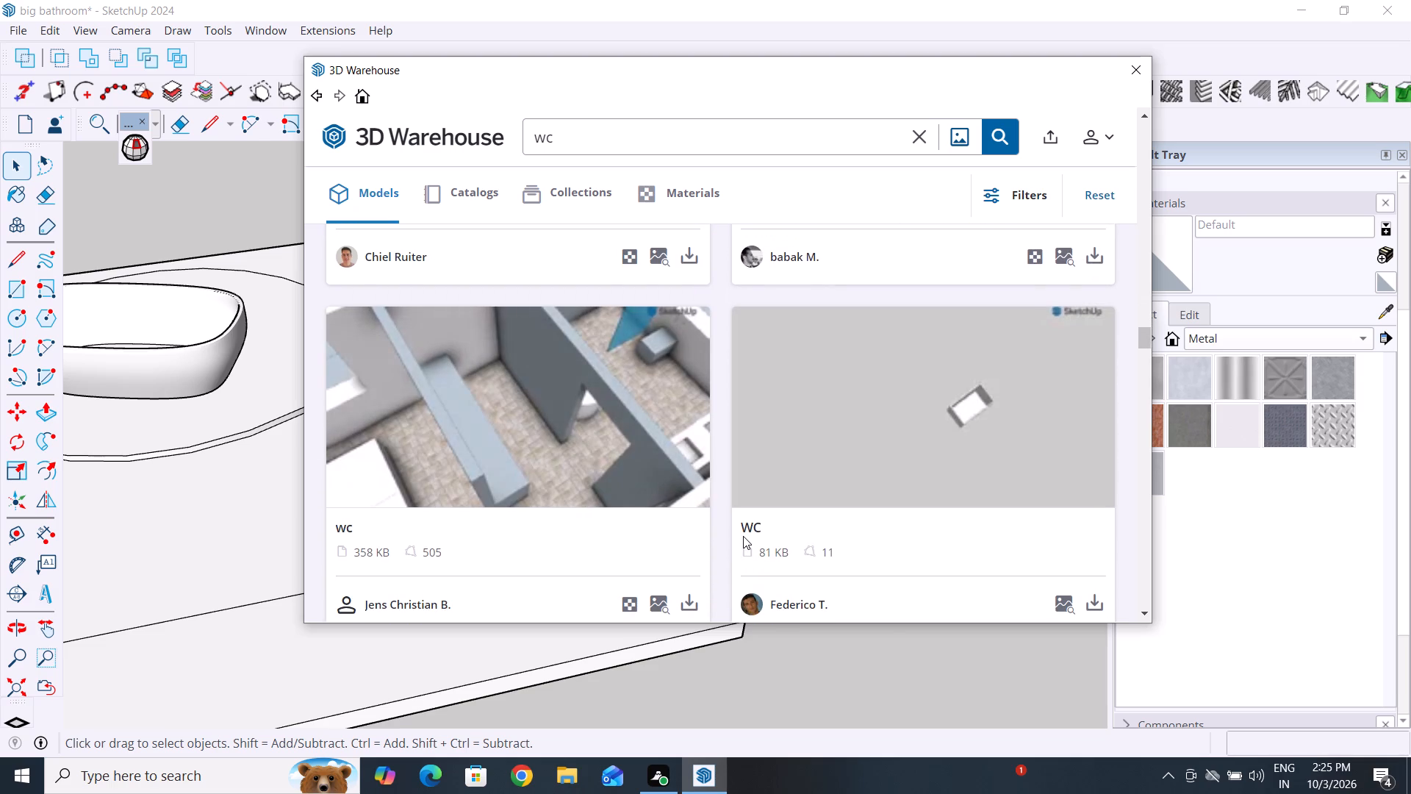
pyautogui.scroll(-9, 743, 536)
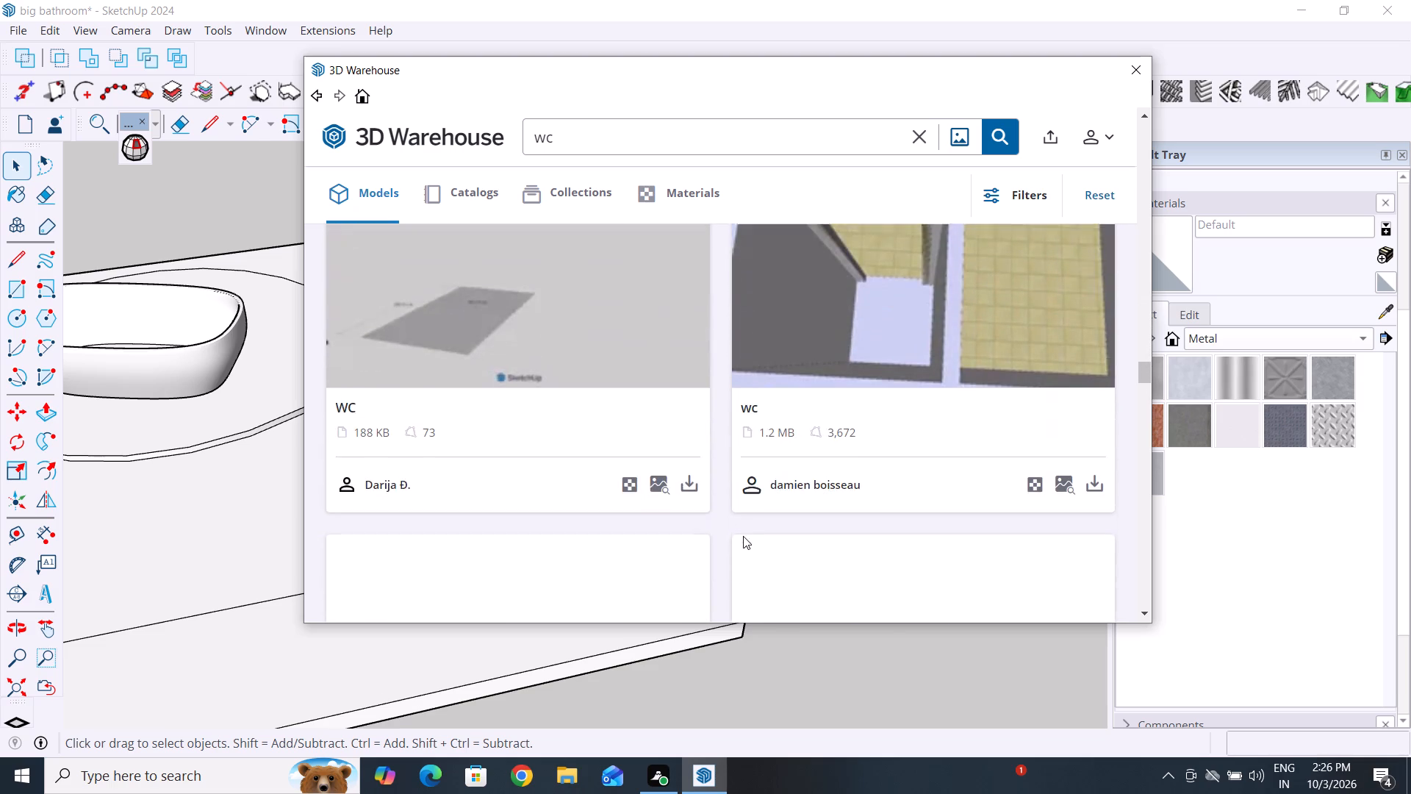
pyautogui.scroll(-9, 743, 536)
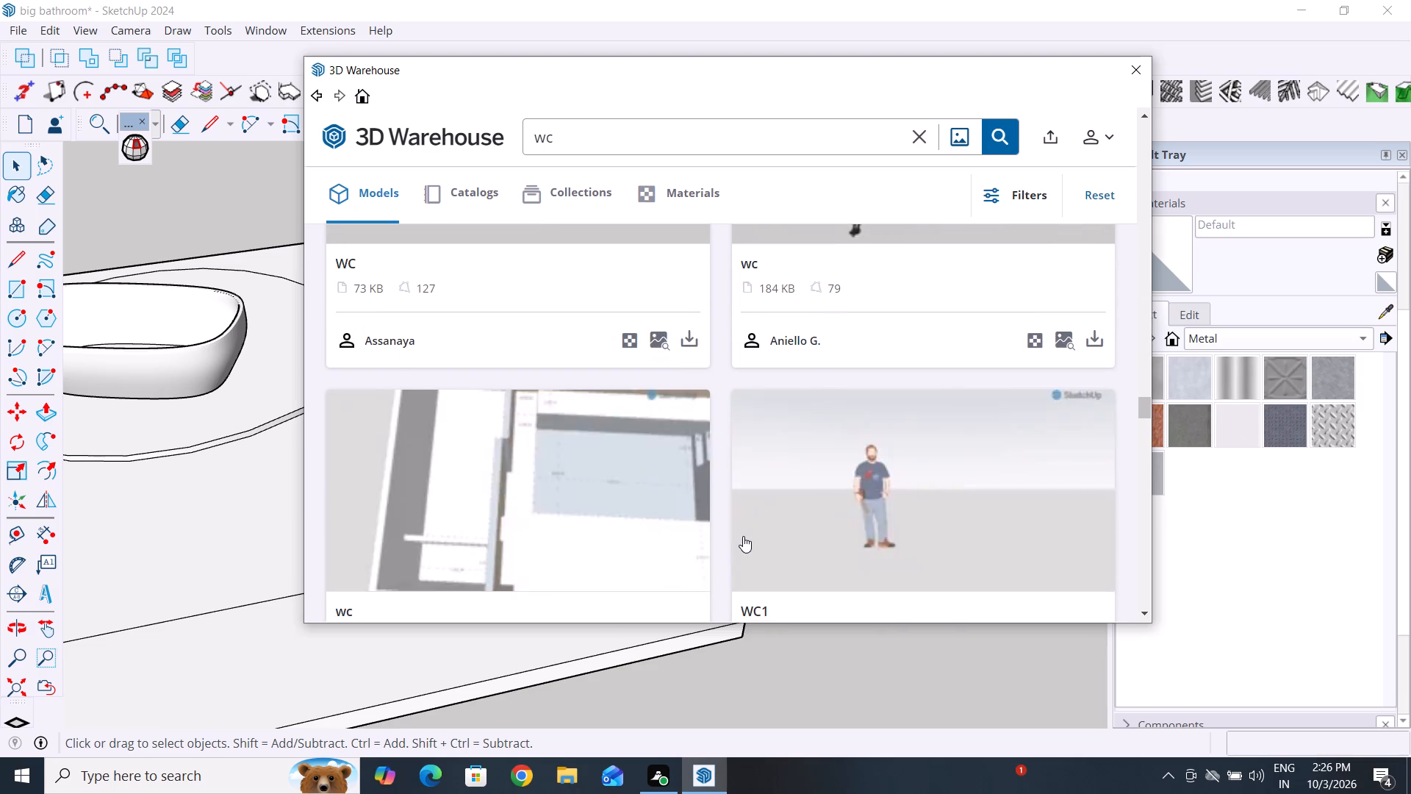
pyautogui.scroll(-9, 743, 536)
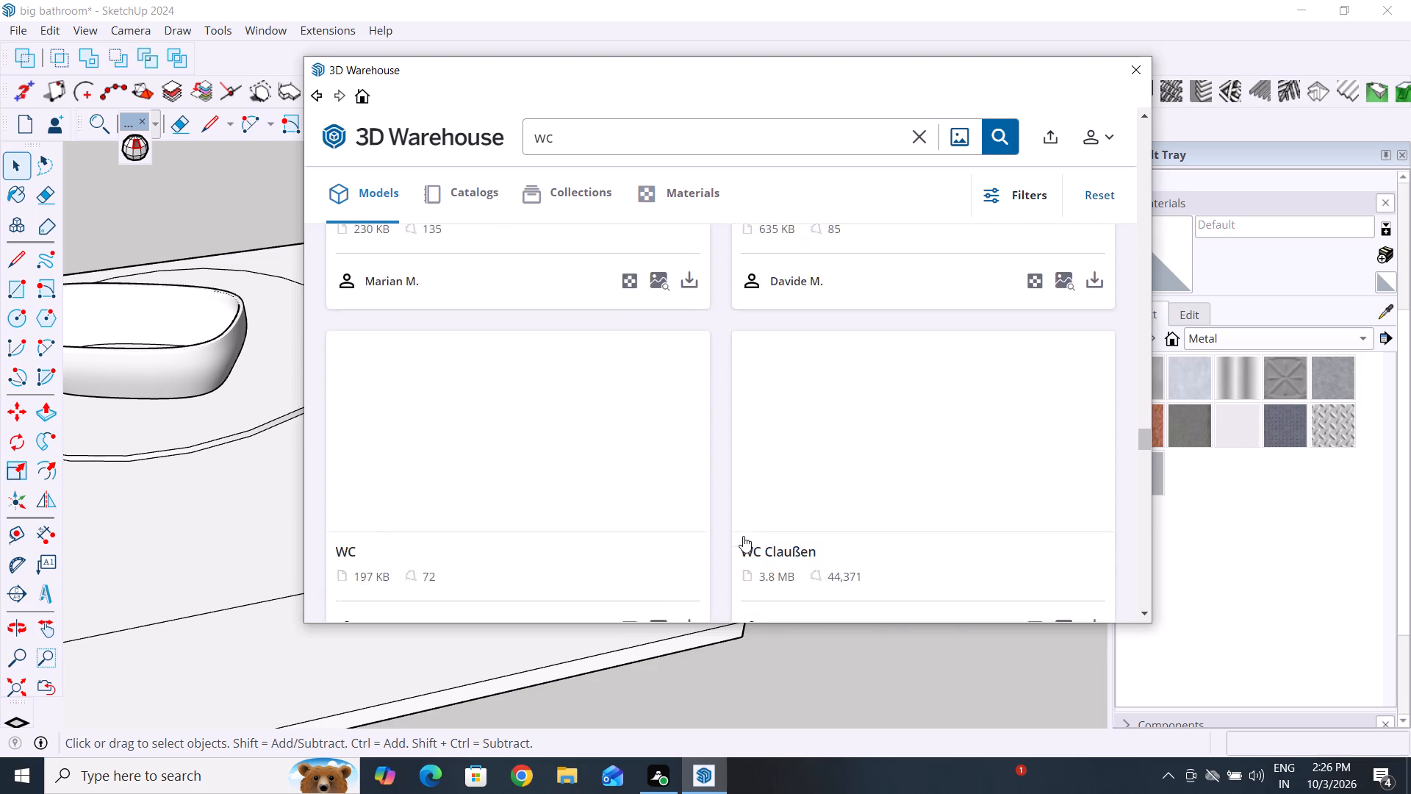
pyautogui.scroll(-4, 743, 536)
pyautogui.scroll(4, 743, 536)
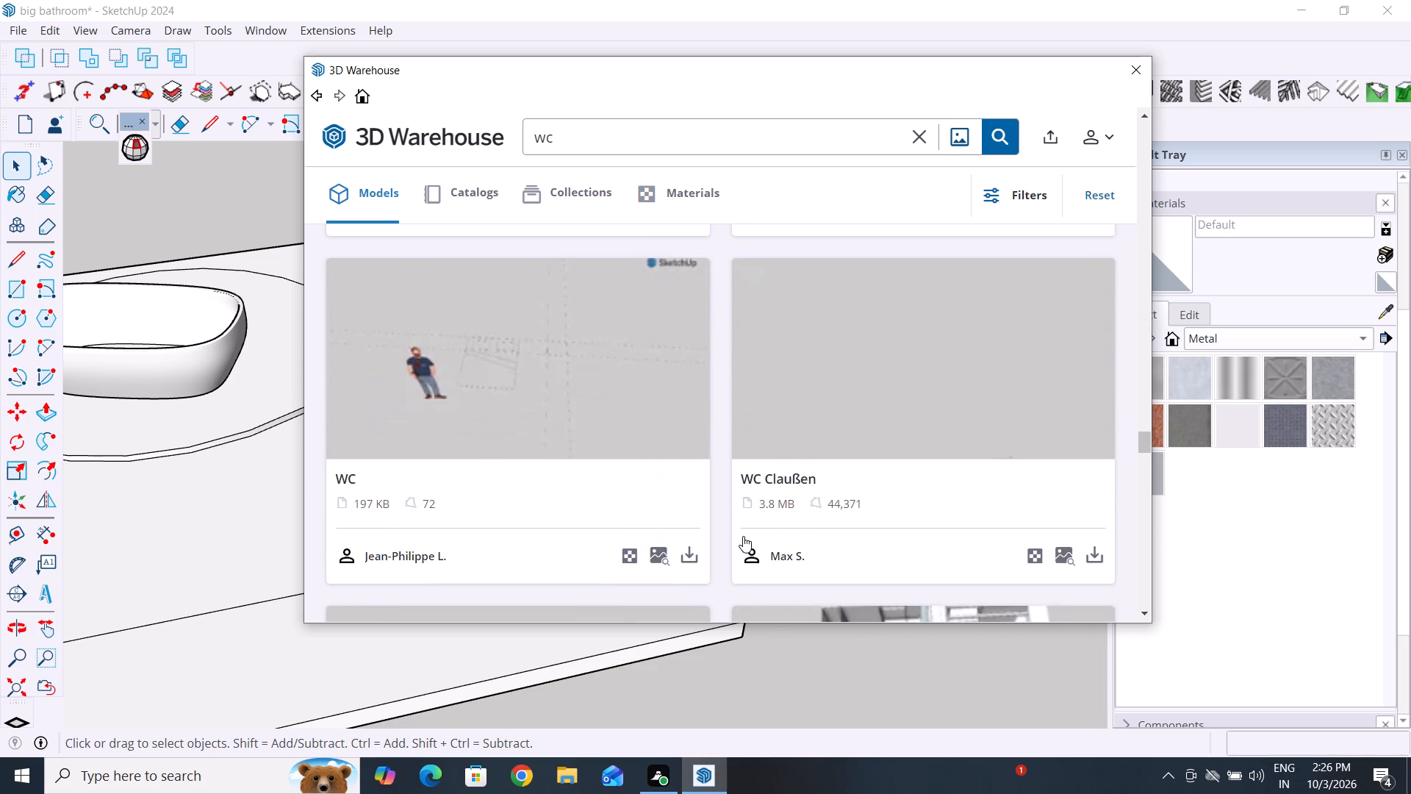
pyautogui.scroll(19, 743, 536)
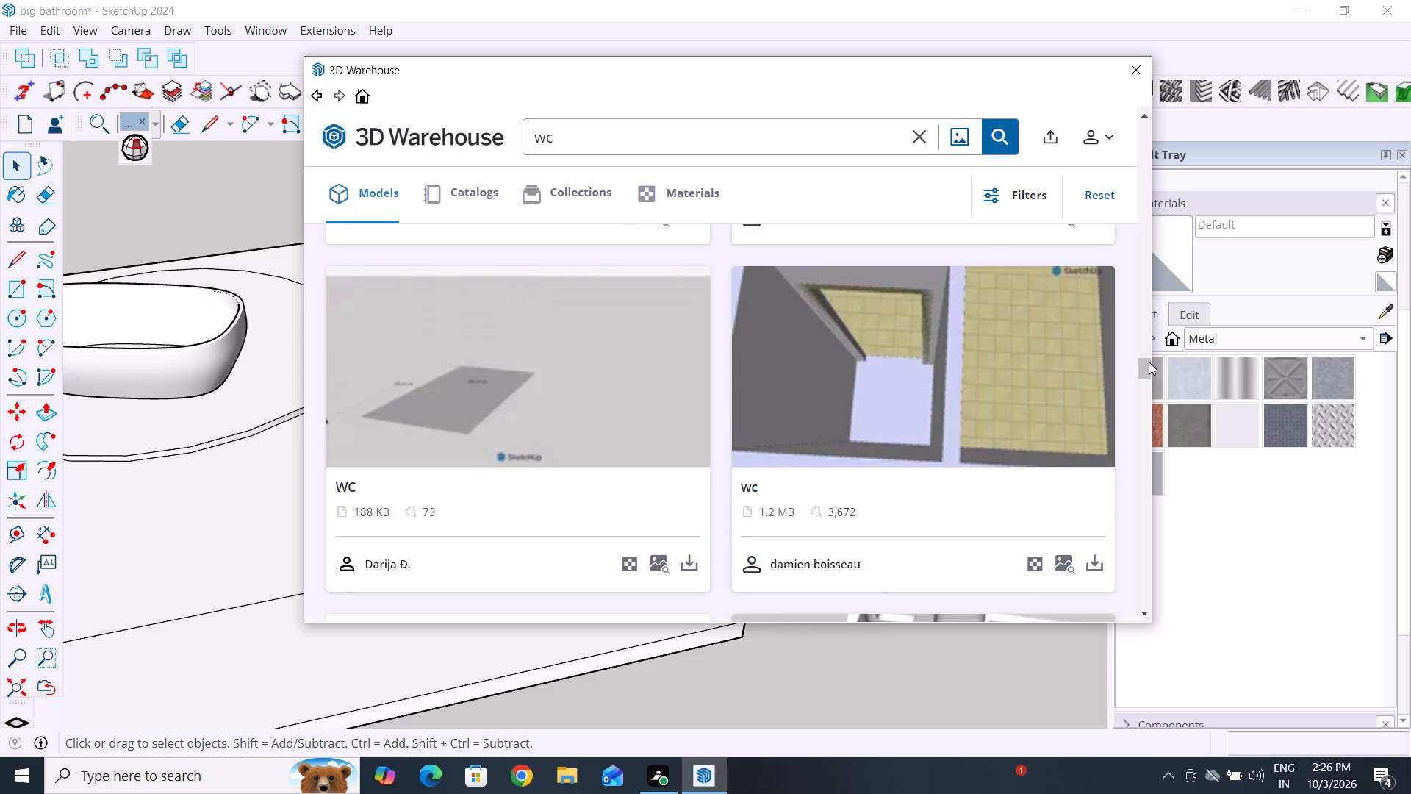
pyautogui.moveTo(1145, 371); pyautogui.dragTo(1158, 263)
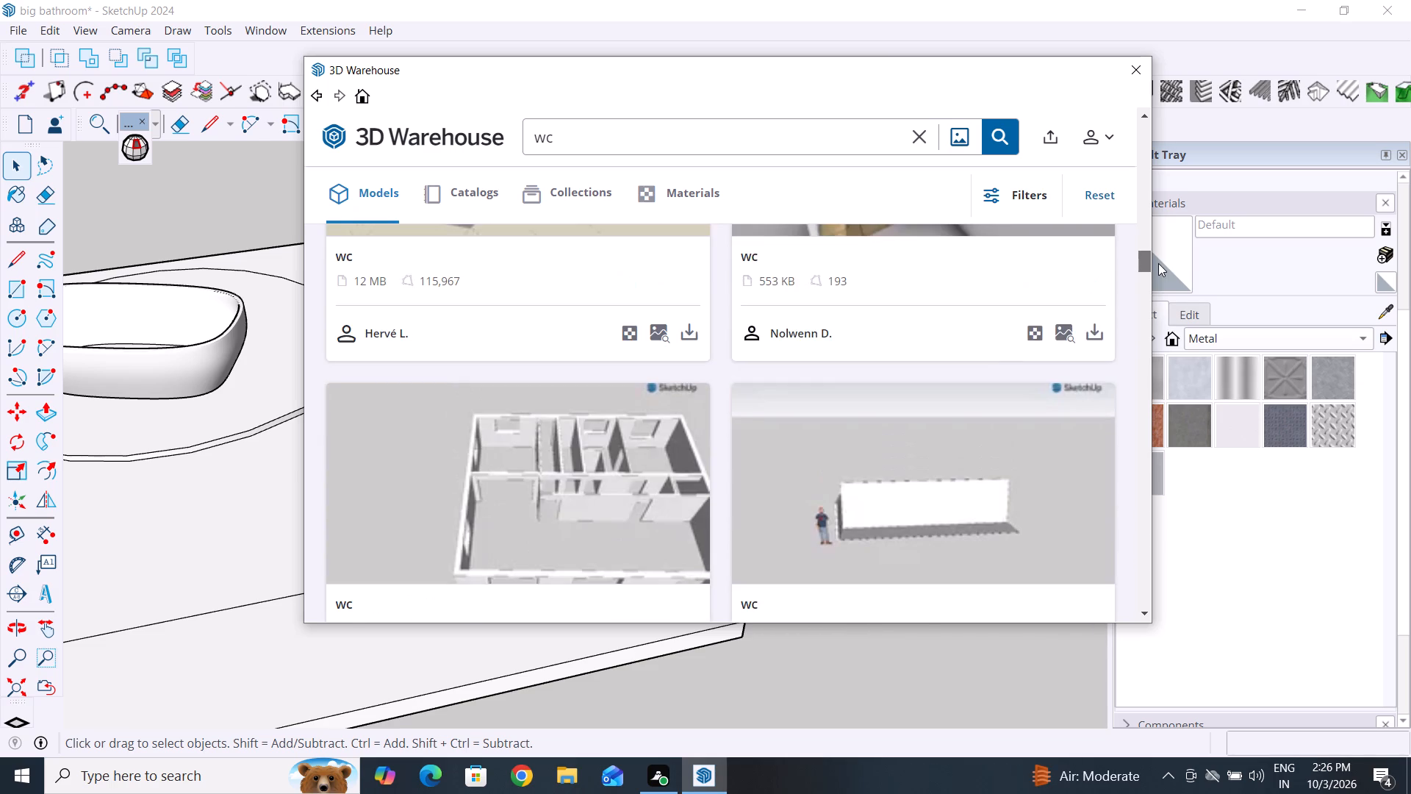
pyautogui.moveTo(1158, 263); pyautogui.dragTo(1143, 174)
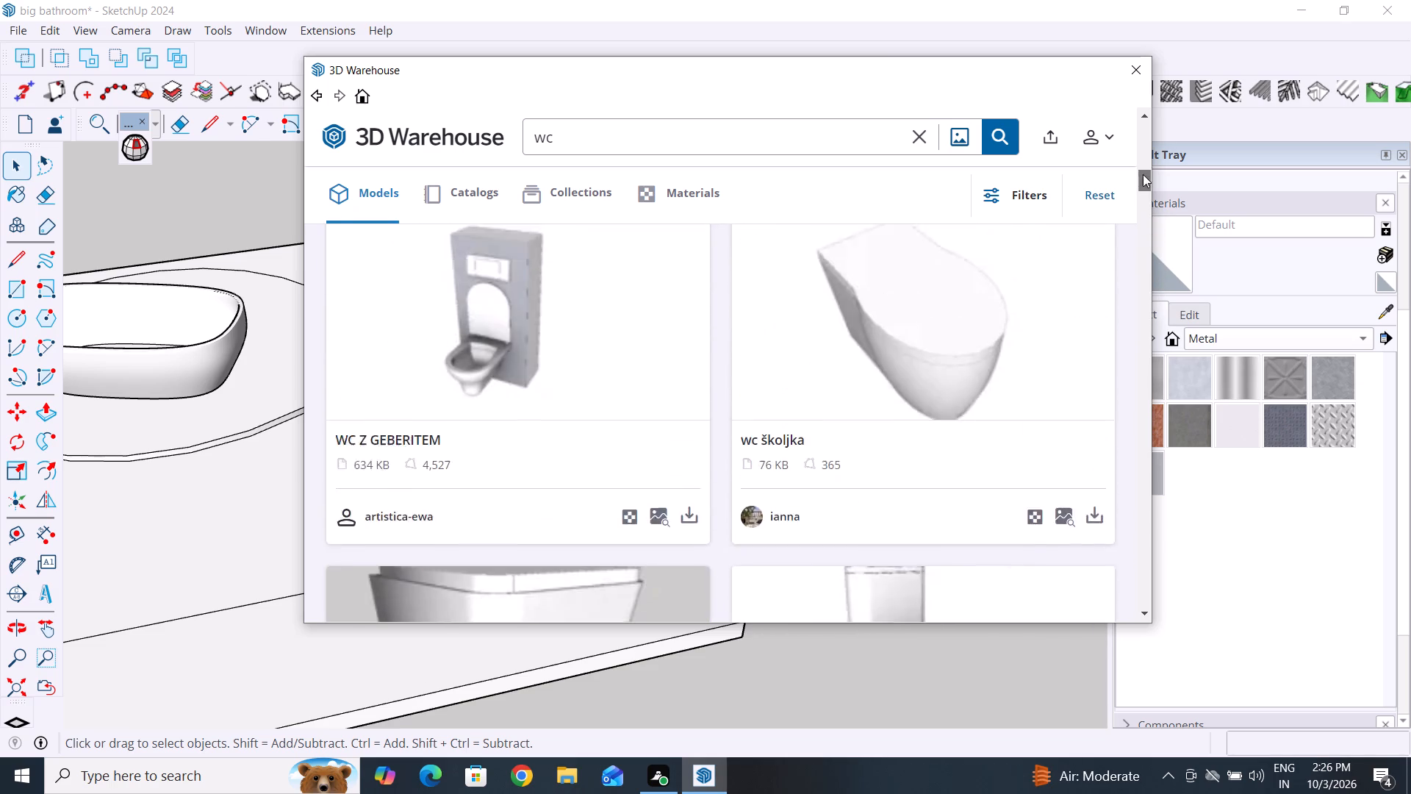
pyautogui.moveTo(1143, 174); pyautogui.dragTo(1143, 170)
pyautogui.moveTo(1146, 168); pyautogui.dragTo(1160, 162)
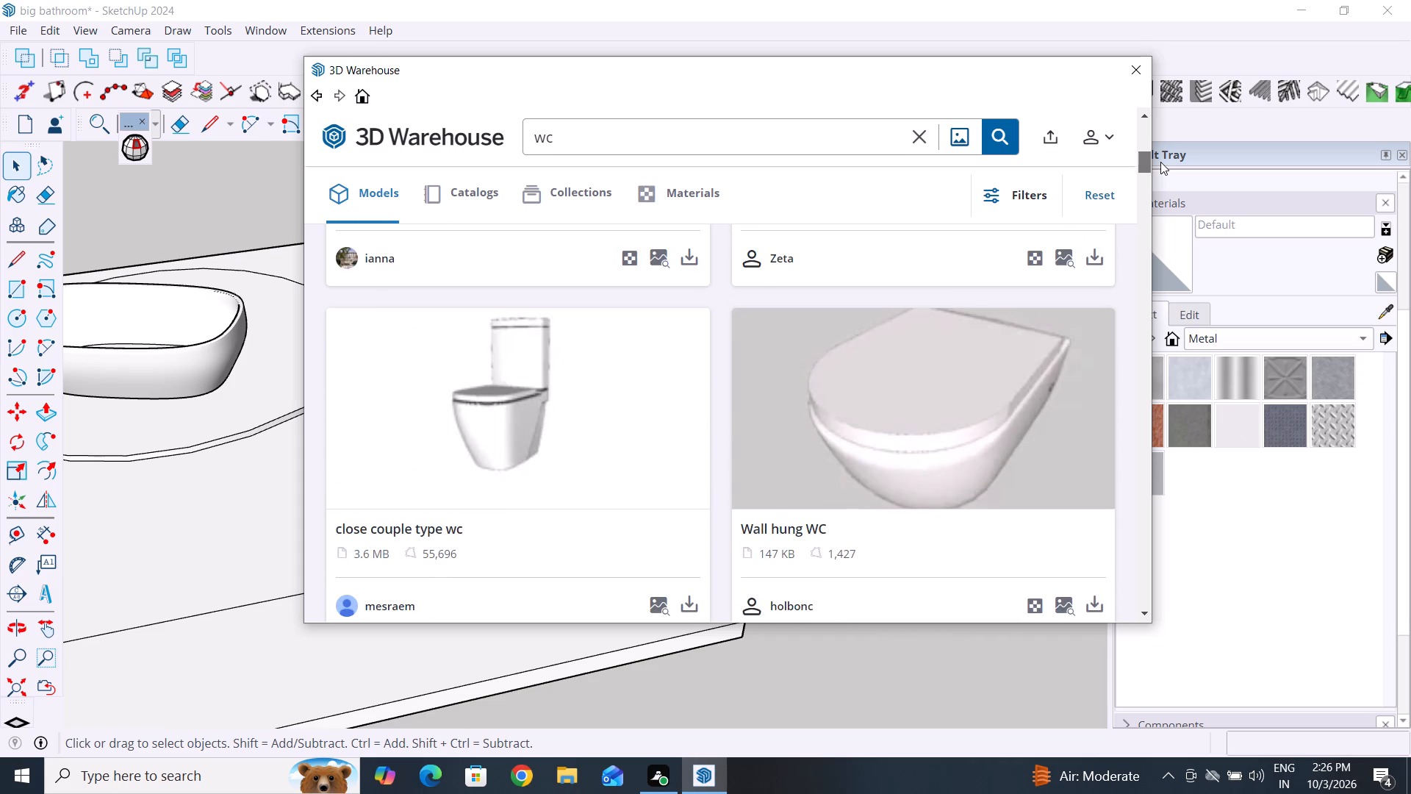
pyautogui.moveTo(1160, 162); pyautogui.dragTo(1157, 154)
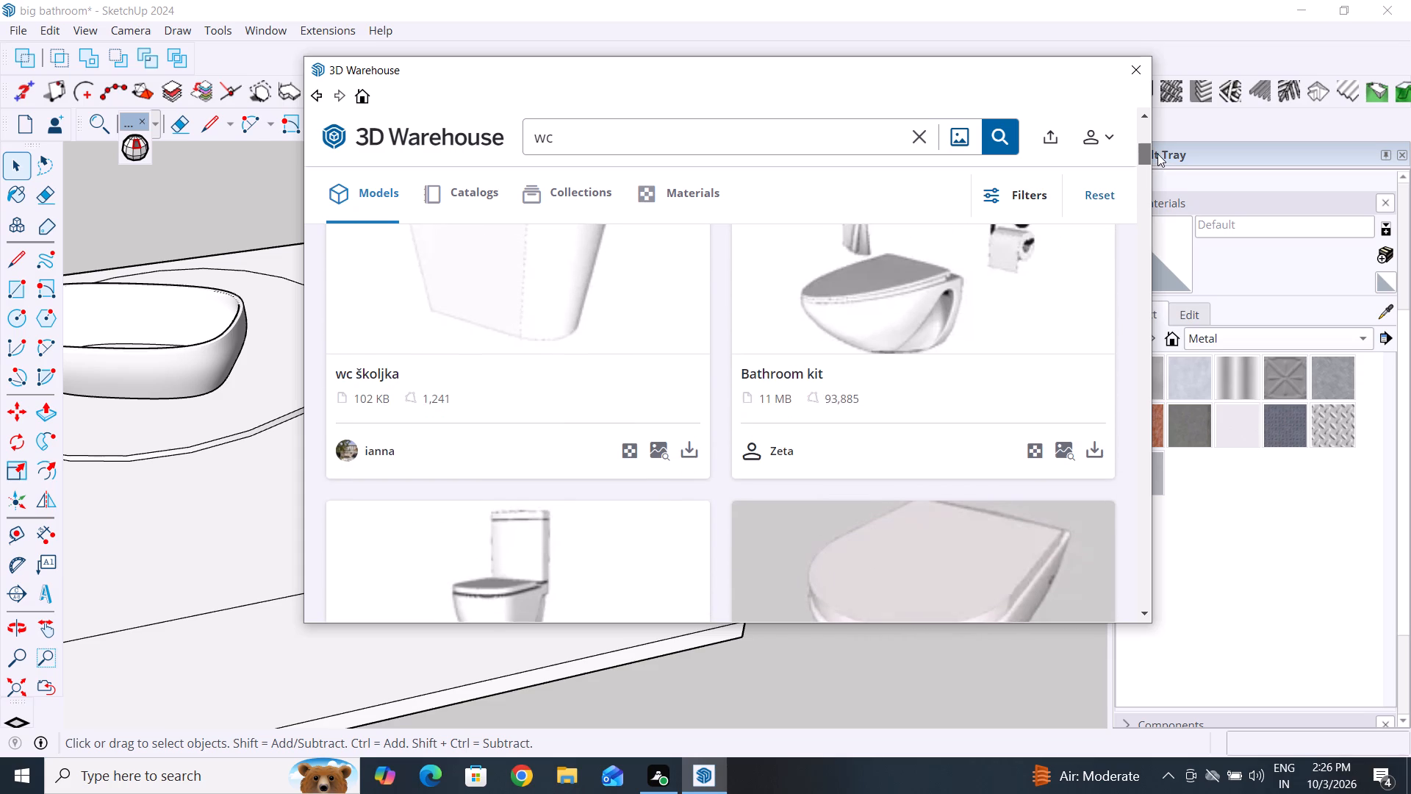
pyautogui.moveTo(1157, 154); pyautogui.dragTo(1152, 149)
pyautogui.moveTo(1141, 154); pyautogui.dragTo(1148, 129)
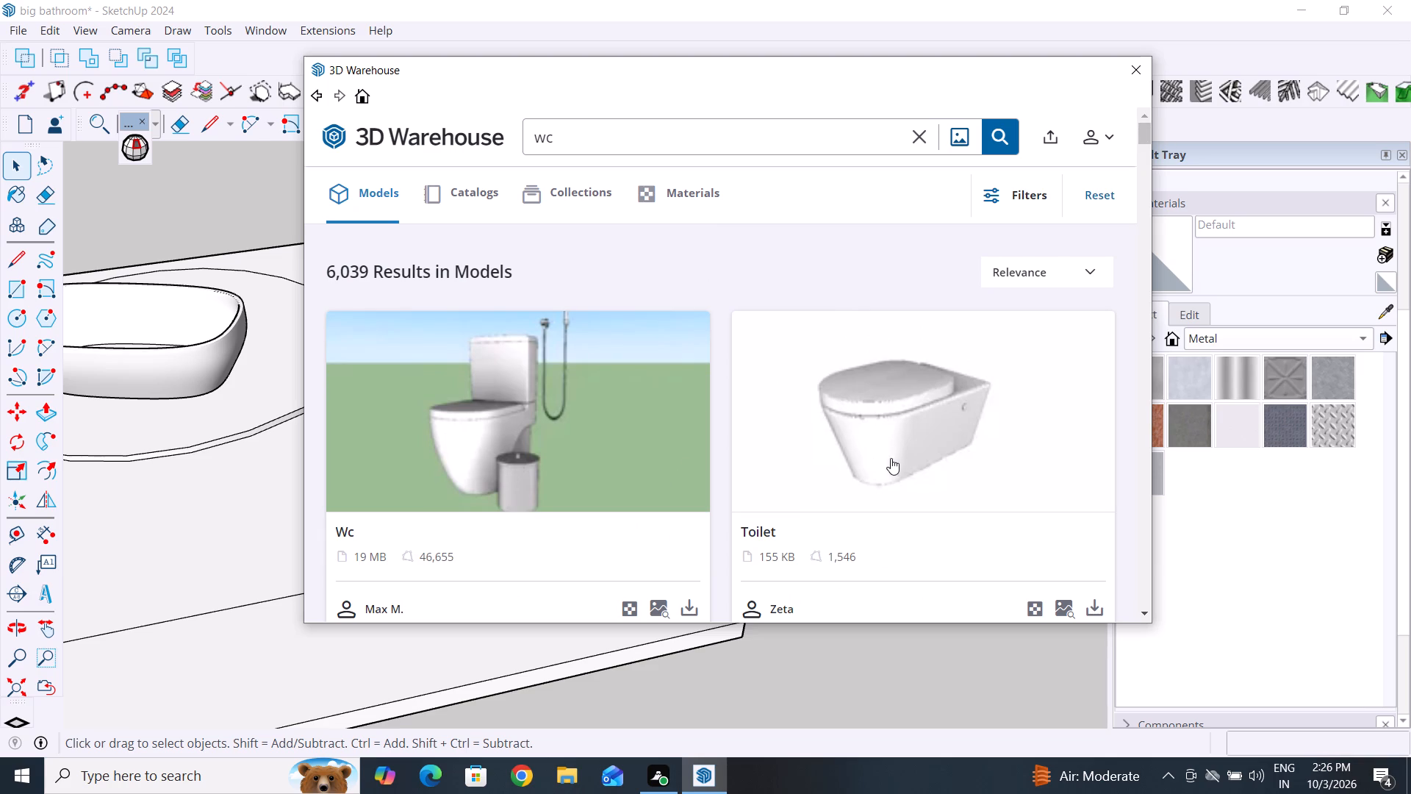
# Compare the toilet models in the "wc" results to choose one for the bathroom.
pyautogui.scroll(5, 893, 459)
pyautogui.scroll(-7, 893, 459)
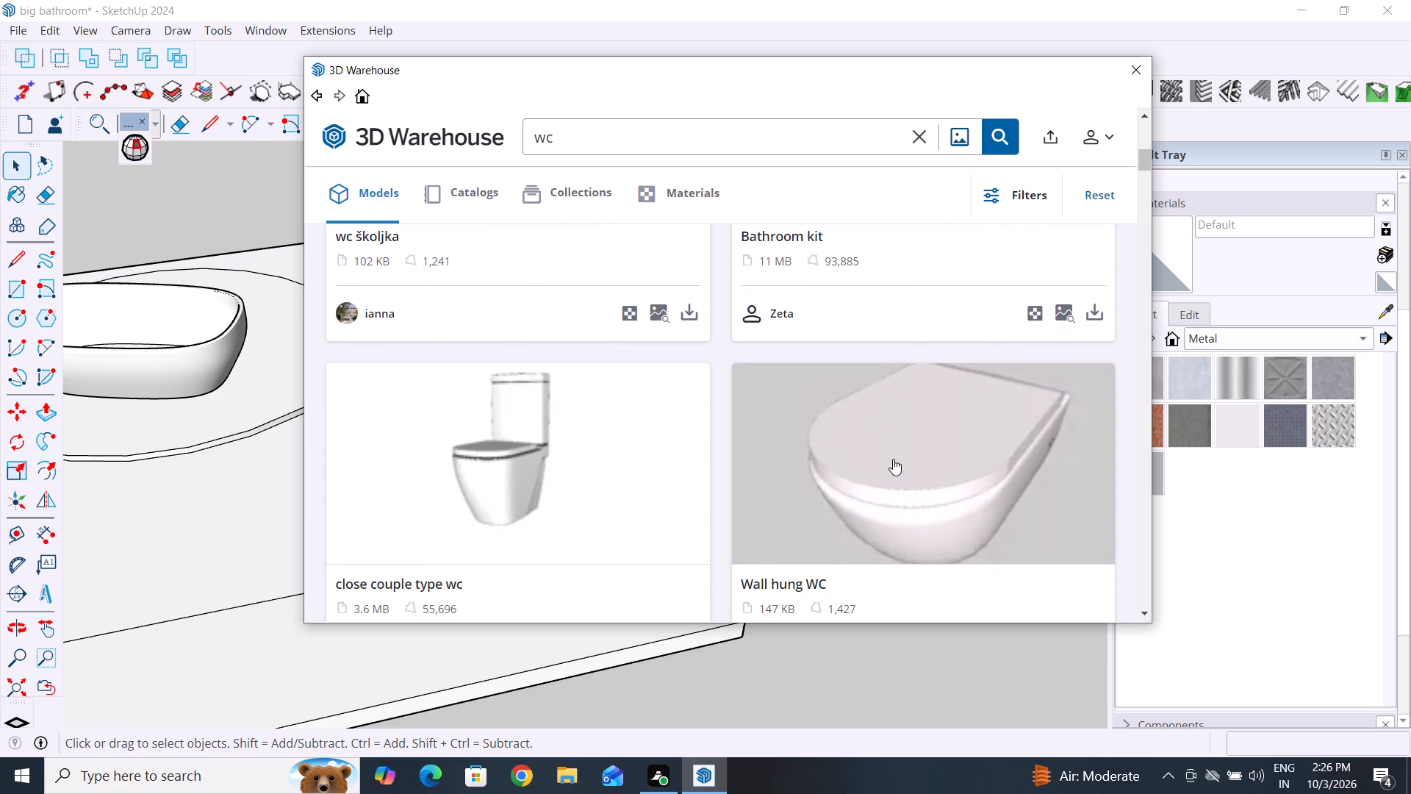
pyautogui.scroll(-5, 893, 459)
pyautogui.scroll(7, 893, 459)
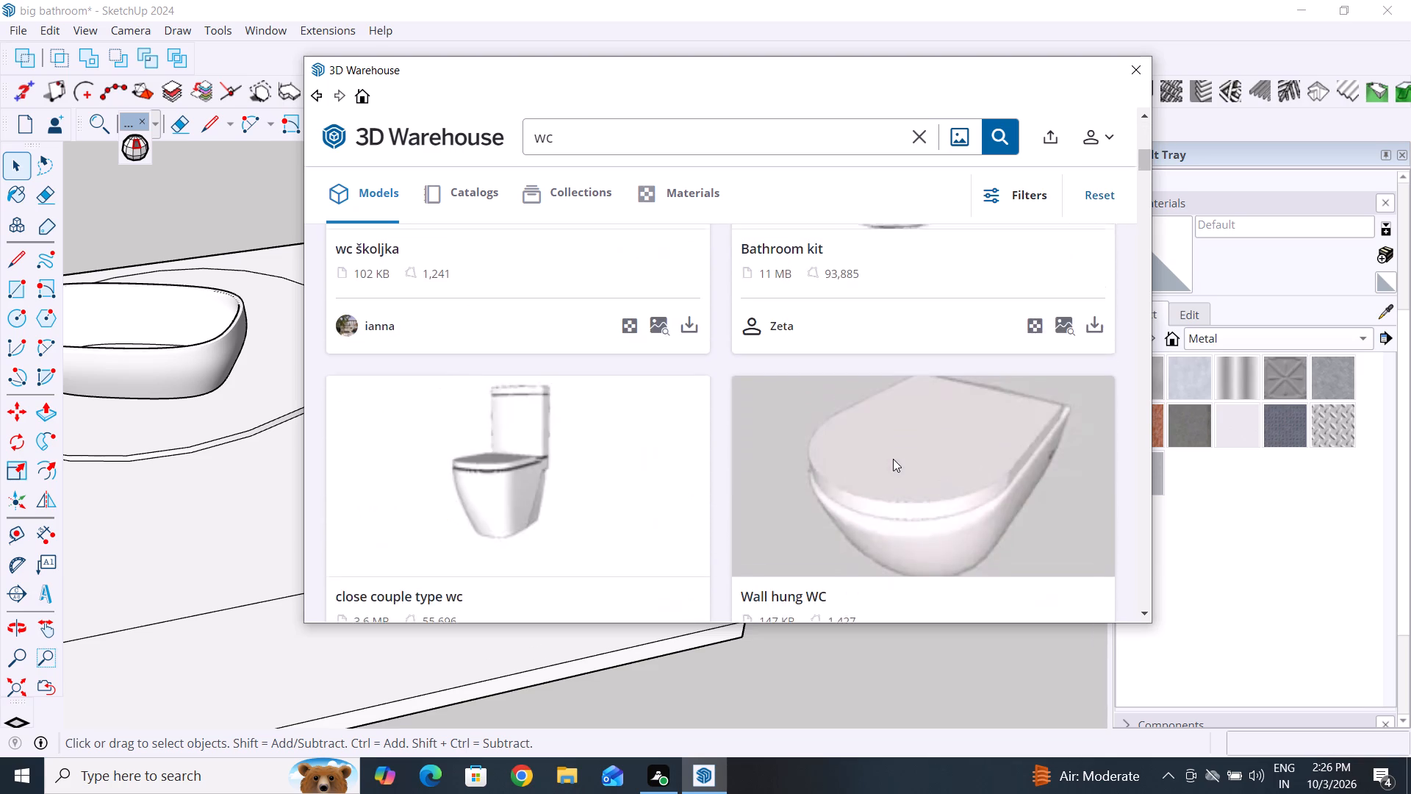
pyautogui.scroll(12, 893, 459)
pyautogui.scroll(-3, 893, 459)
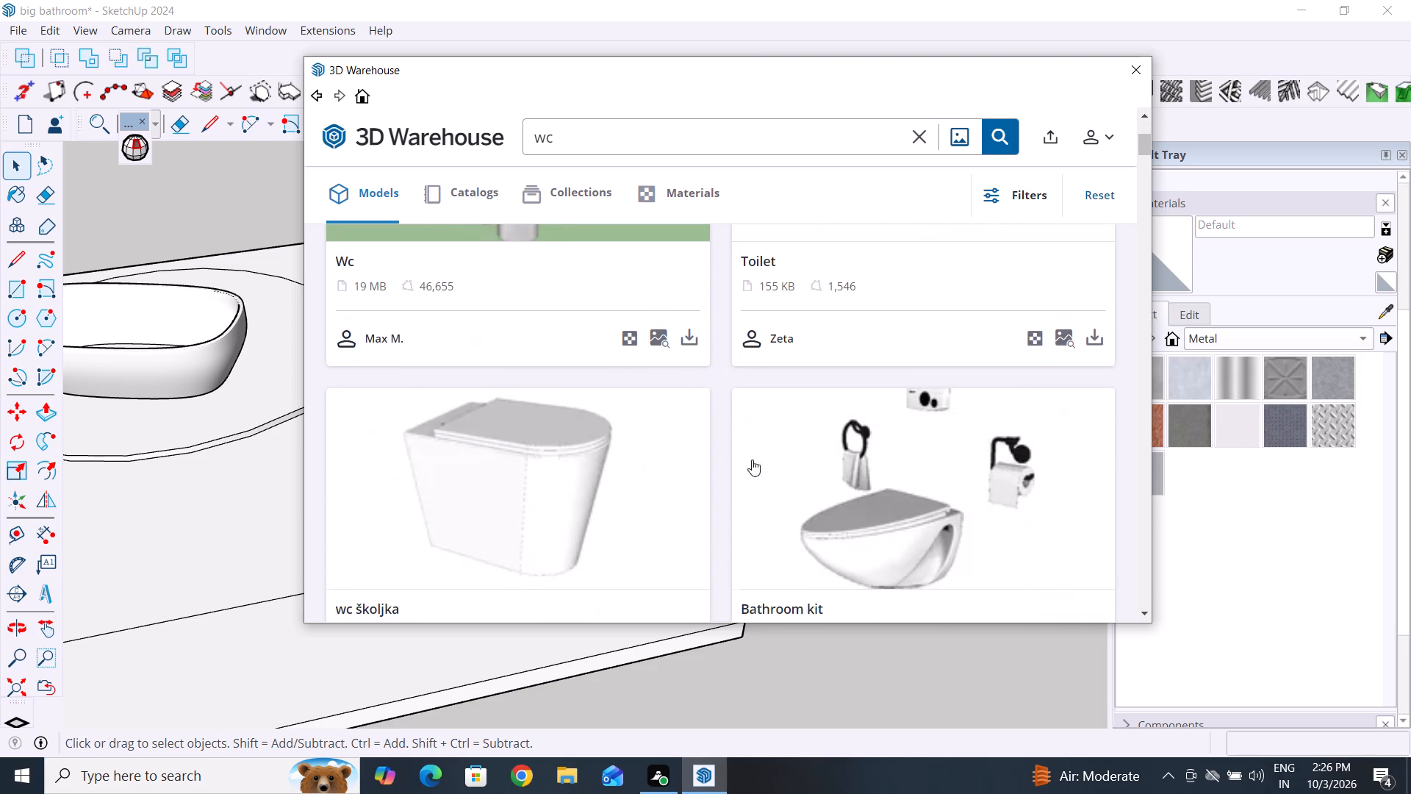
# Load the "Wc" model by Max M. into the scene and place it on the ground beside the floor slab.
pyautogui.click(694, 337)
pyautogui.click(680, 366)
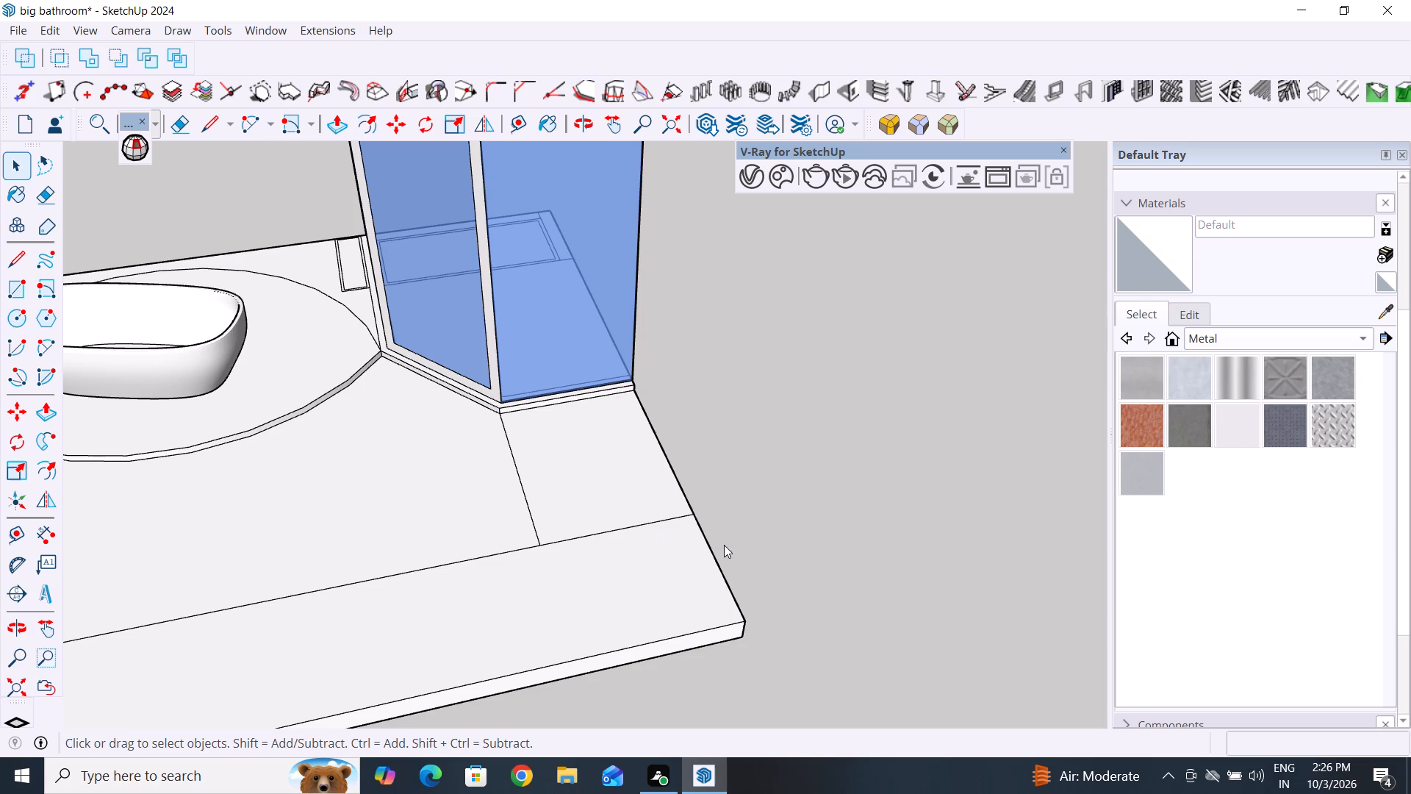
pyautogui.scroll(-9, 725, 533)
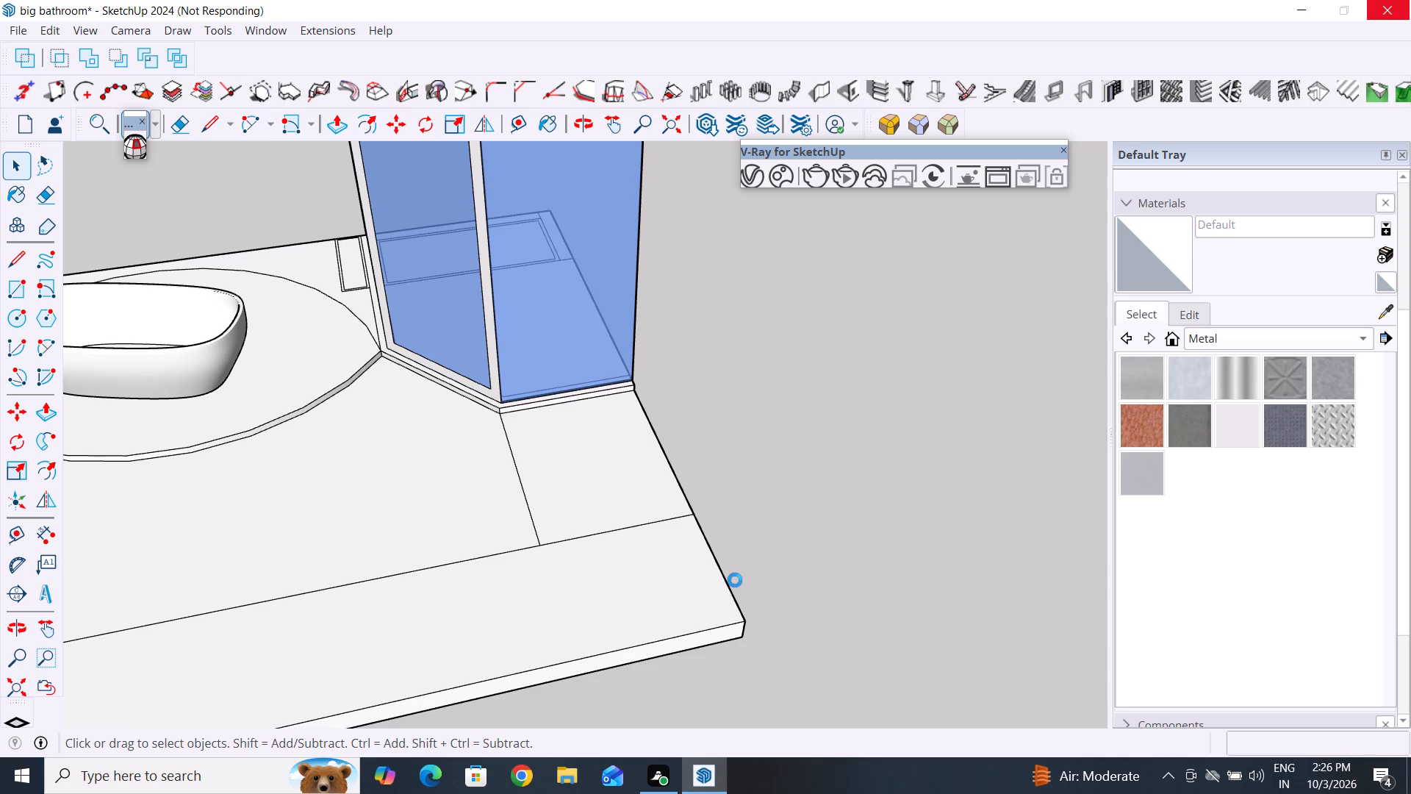
pyautogui.scroll(-2, 735, 580)
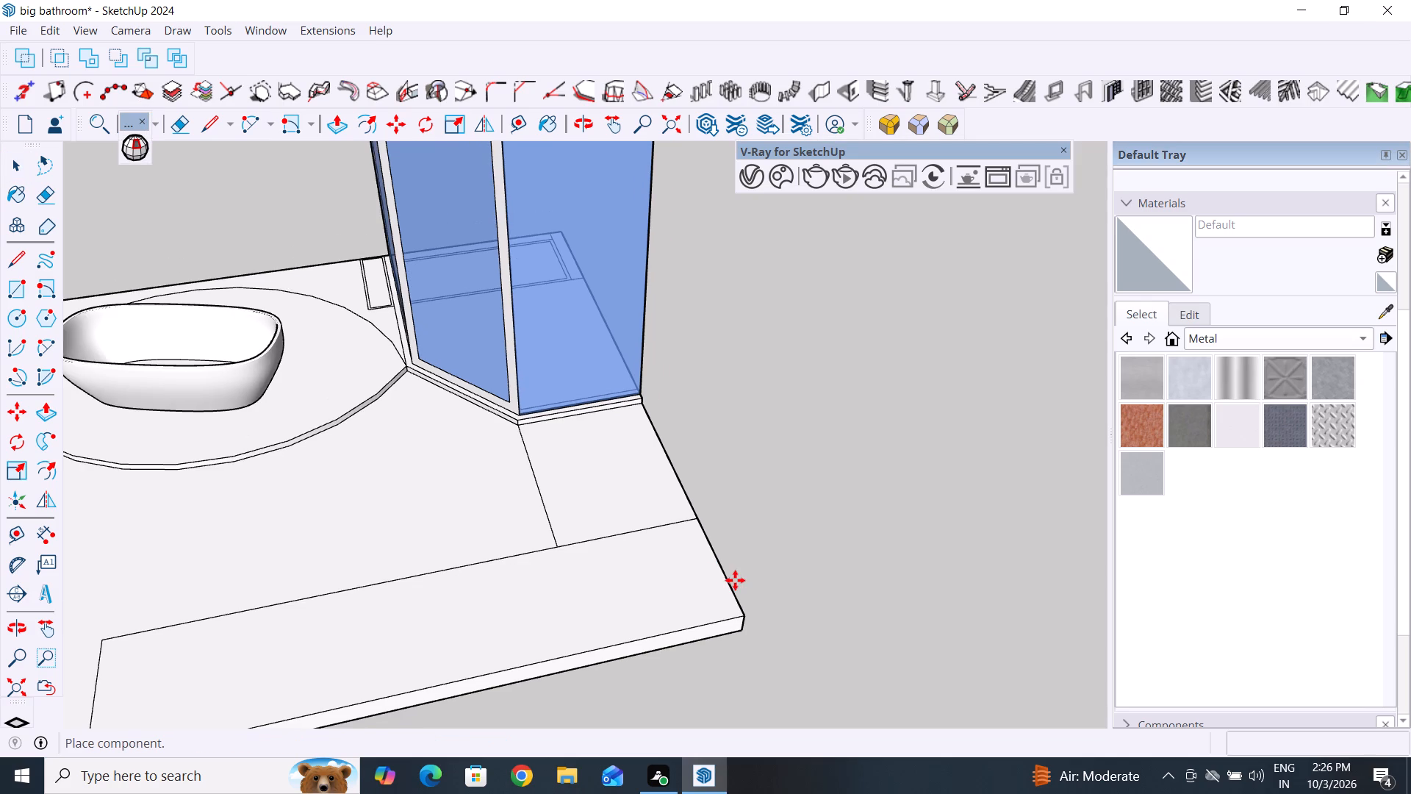
pyautogui.scroll(-2, 735, 580)
pyautogui.scroll(-5, 804, 562)
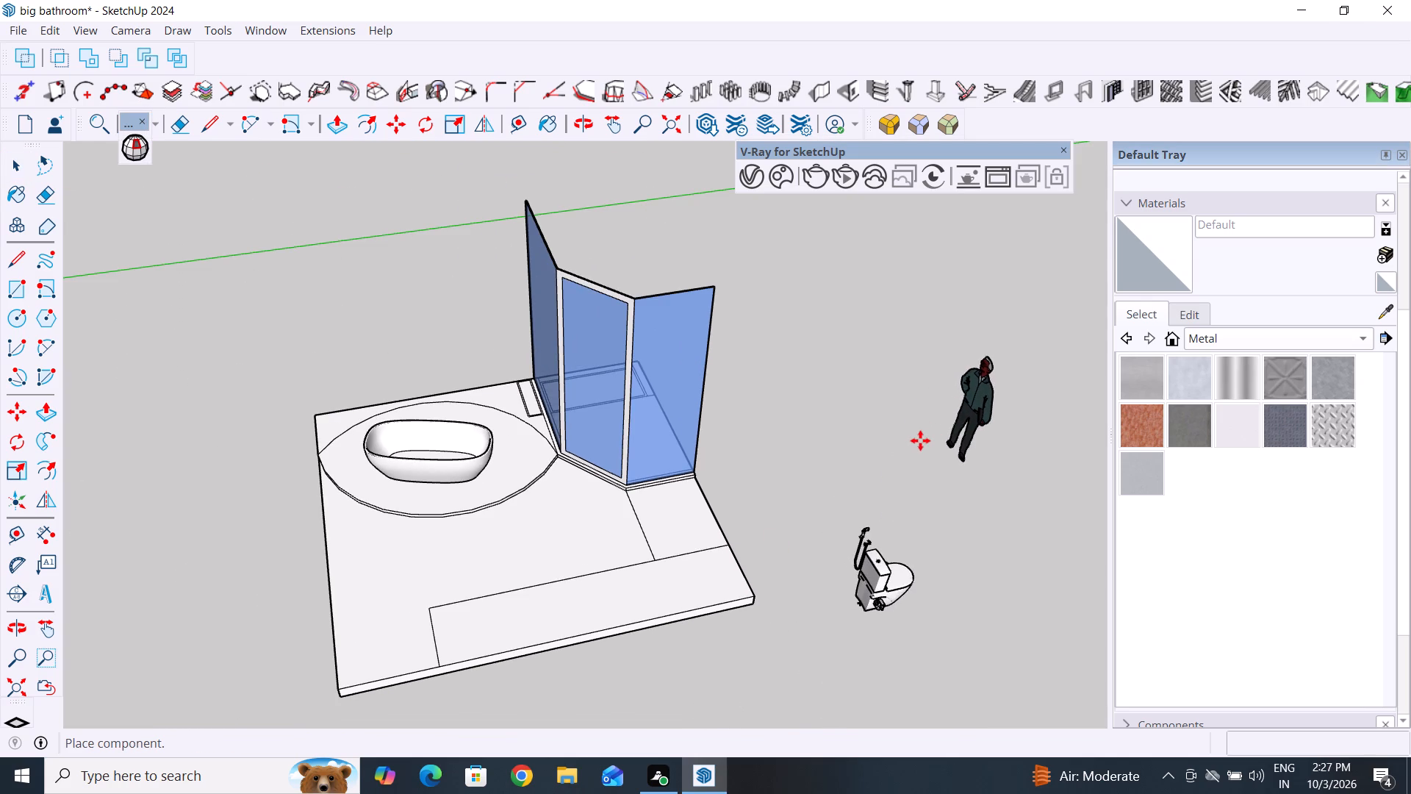
pyautogui.click(912, 412)
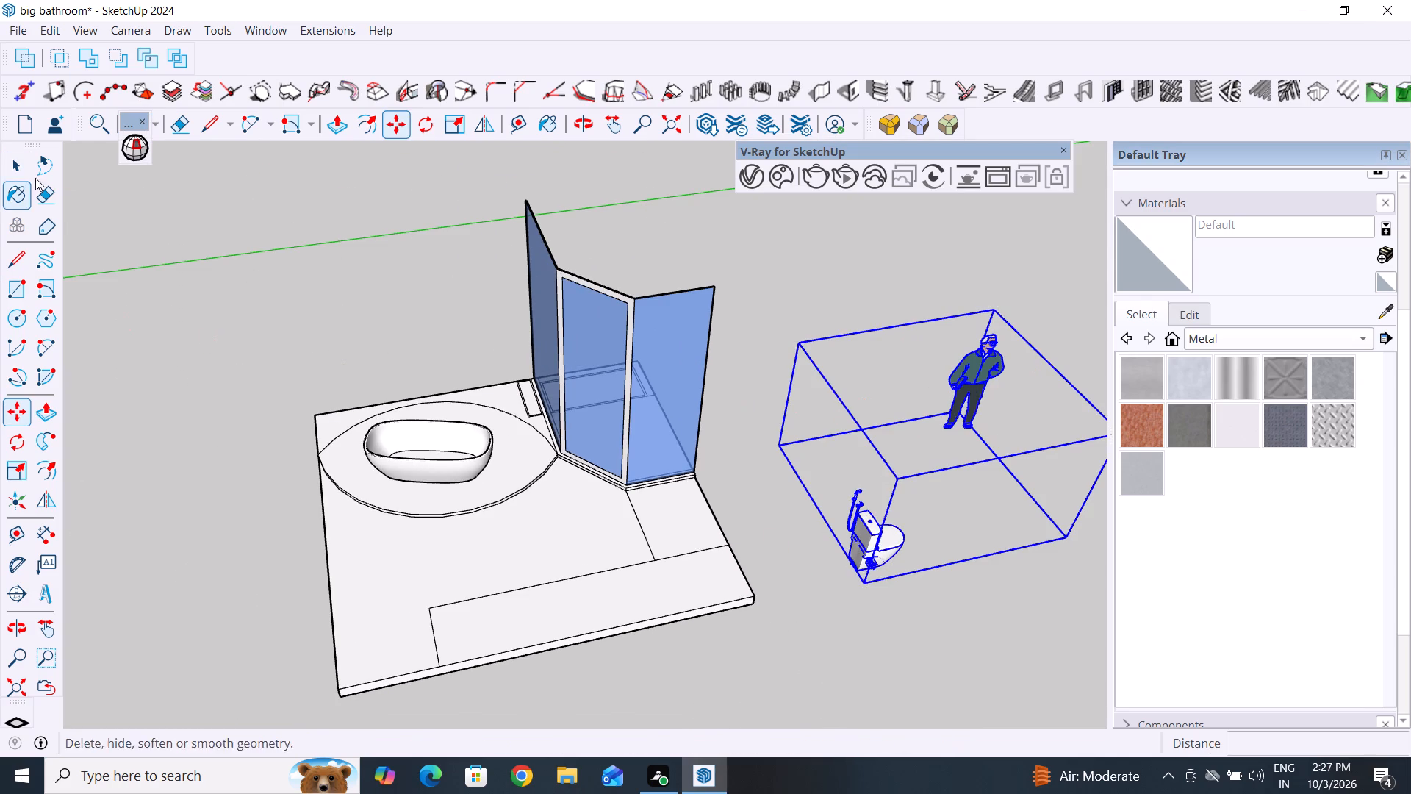
# Explode the placed component to separate the toilet set from the standing man.
pyautogui.click(14, 162)
pyautogui.rightClick(874, 538)
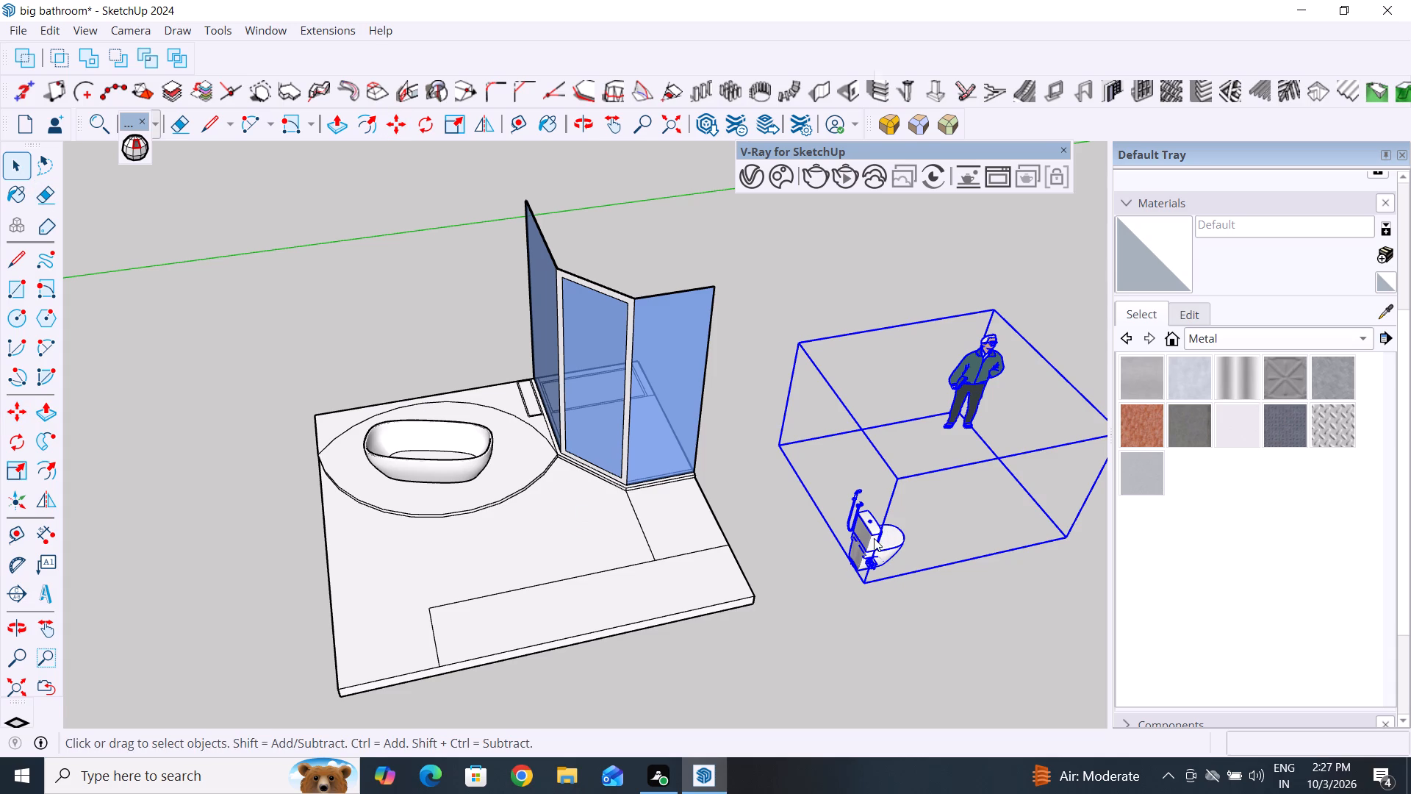
pyautogui.click(955, 152)
pyautogui.click(939, 585)
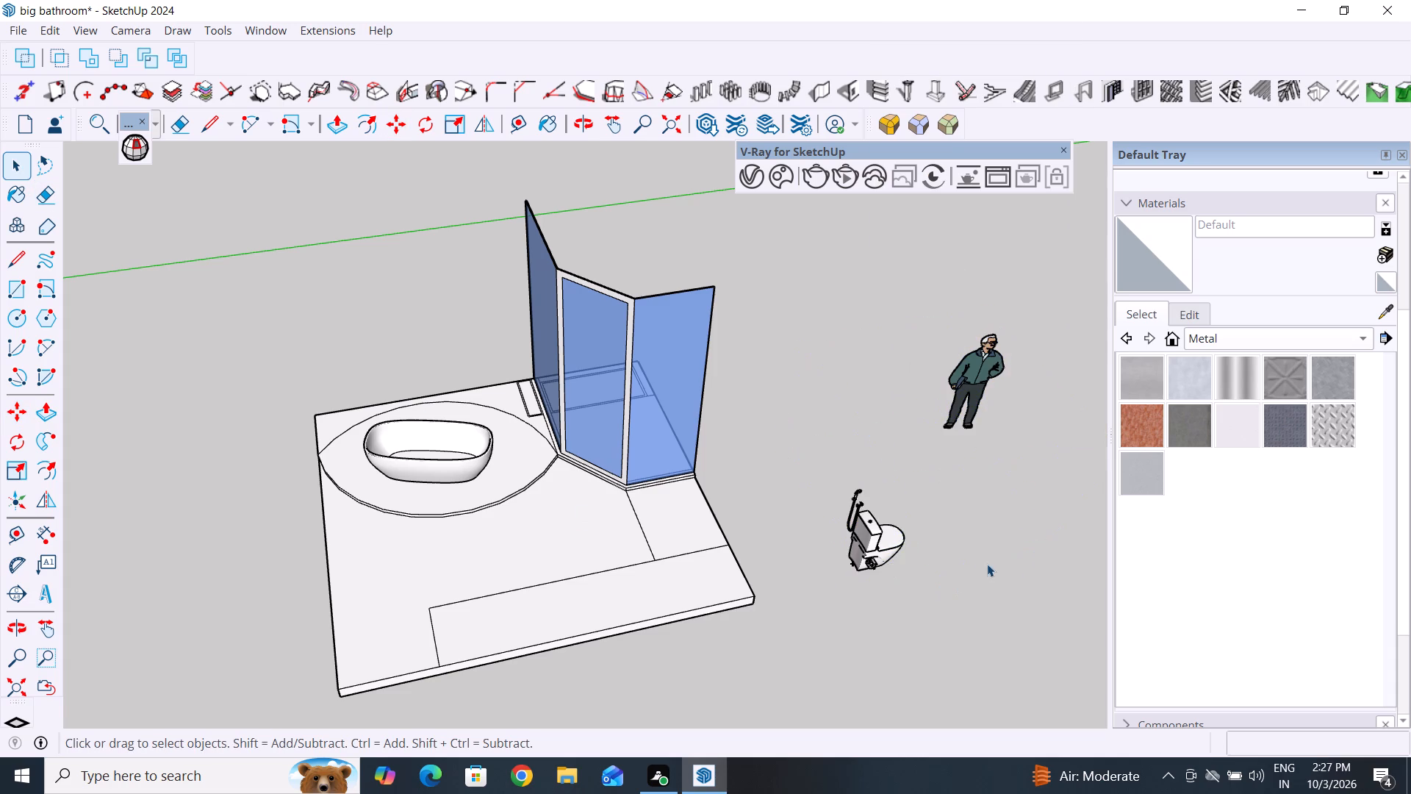
# Rotate the toilet set with its bin and hand shower 180° on the ground plane.
pyautogui.moveTo(985, 573); pyautogui.dragTo(672, 547, button='middle')
pyautogui.scroll(3, 754, 631)
pyautogui.moveTo(770, 638); pyautogui.dragTo(576, 509, button='middle')
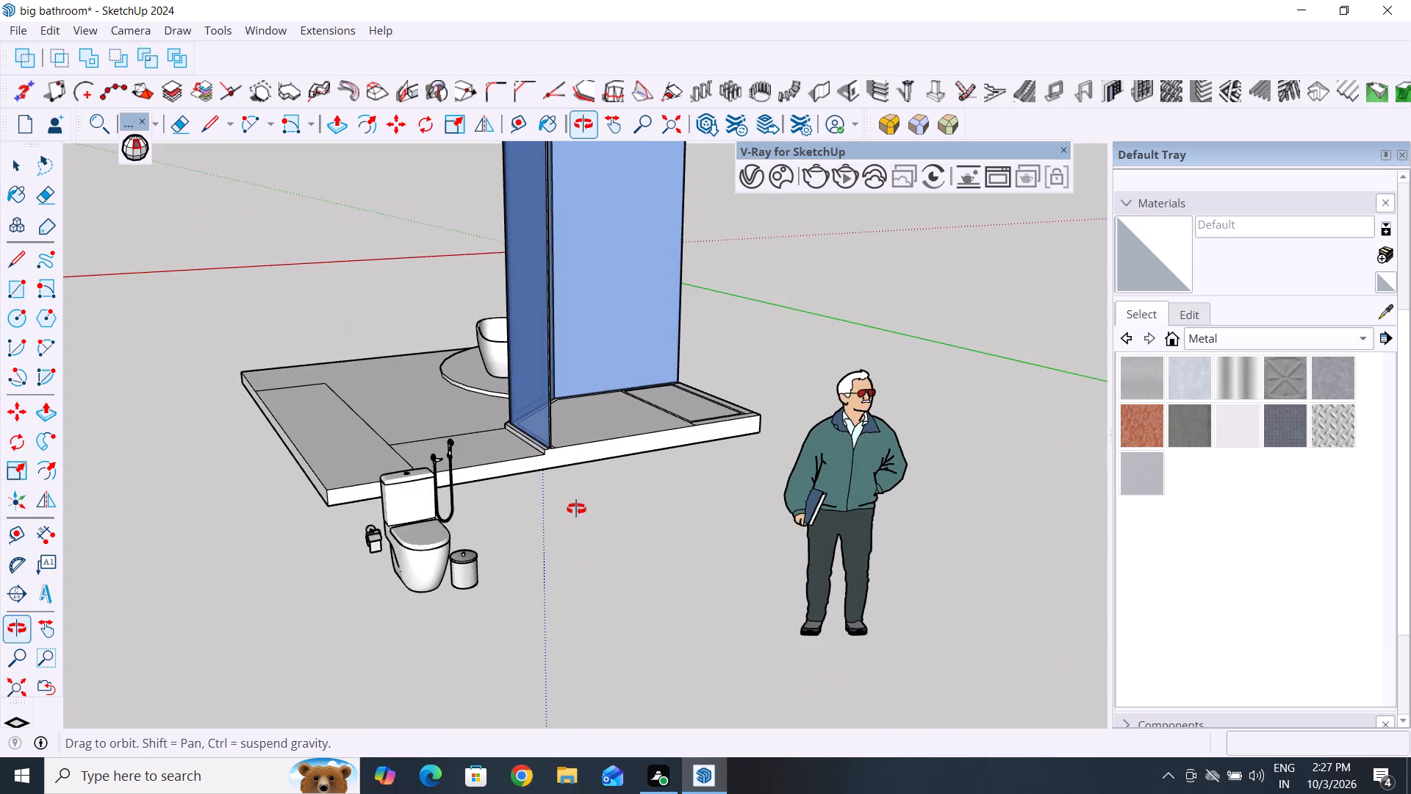
pyautogui.moveTo(576, 509); pyautogui.dragTo(575, 540, button='middle')
pyautogui.moveTo(561, 615); pyautogui.dragTo(438, 655, button='middle')
pyautogui.moveTo(362, 533); pyautogui.dragTo(329, 573)
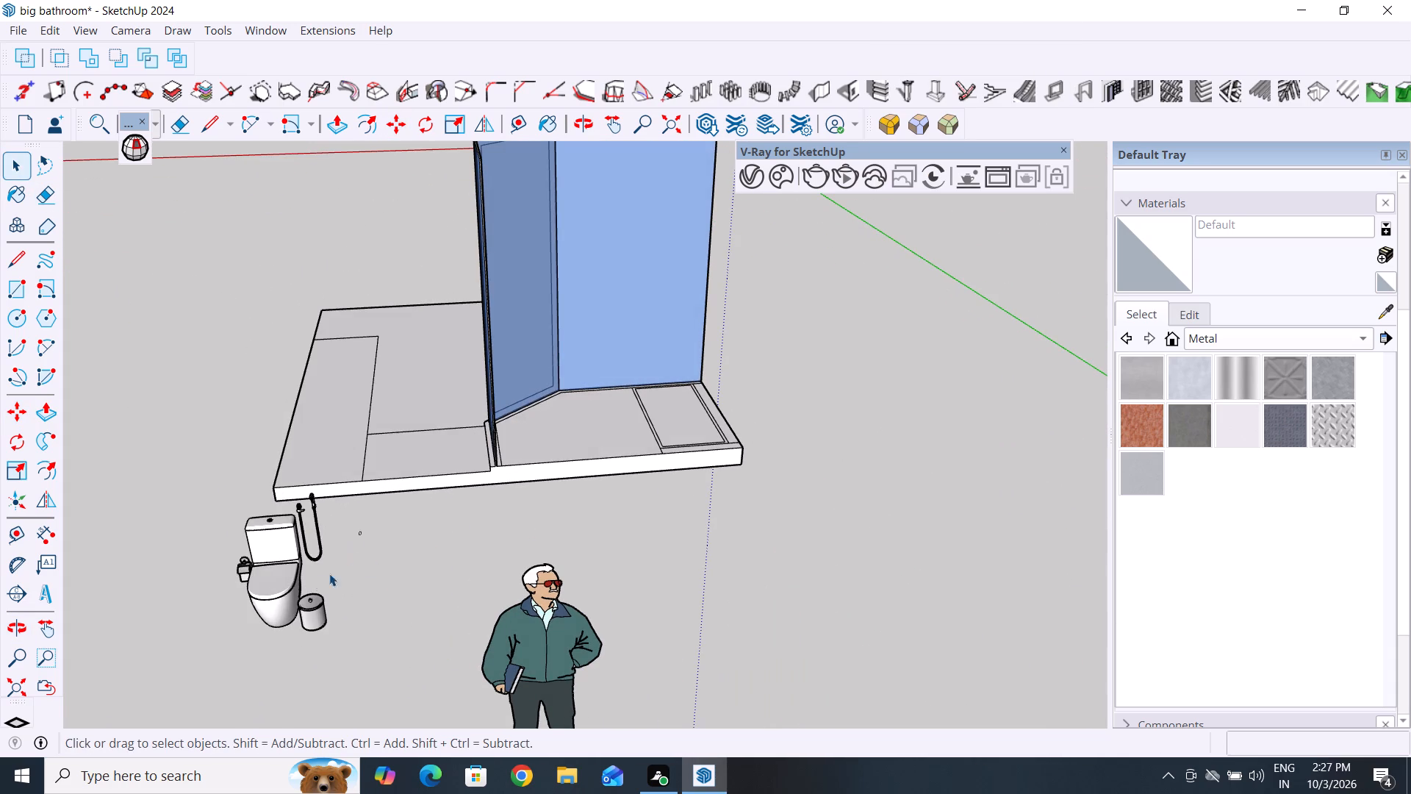
pyautogui.moveTo(329, 573); pyautogui.dragTo(224, 636)
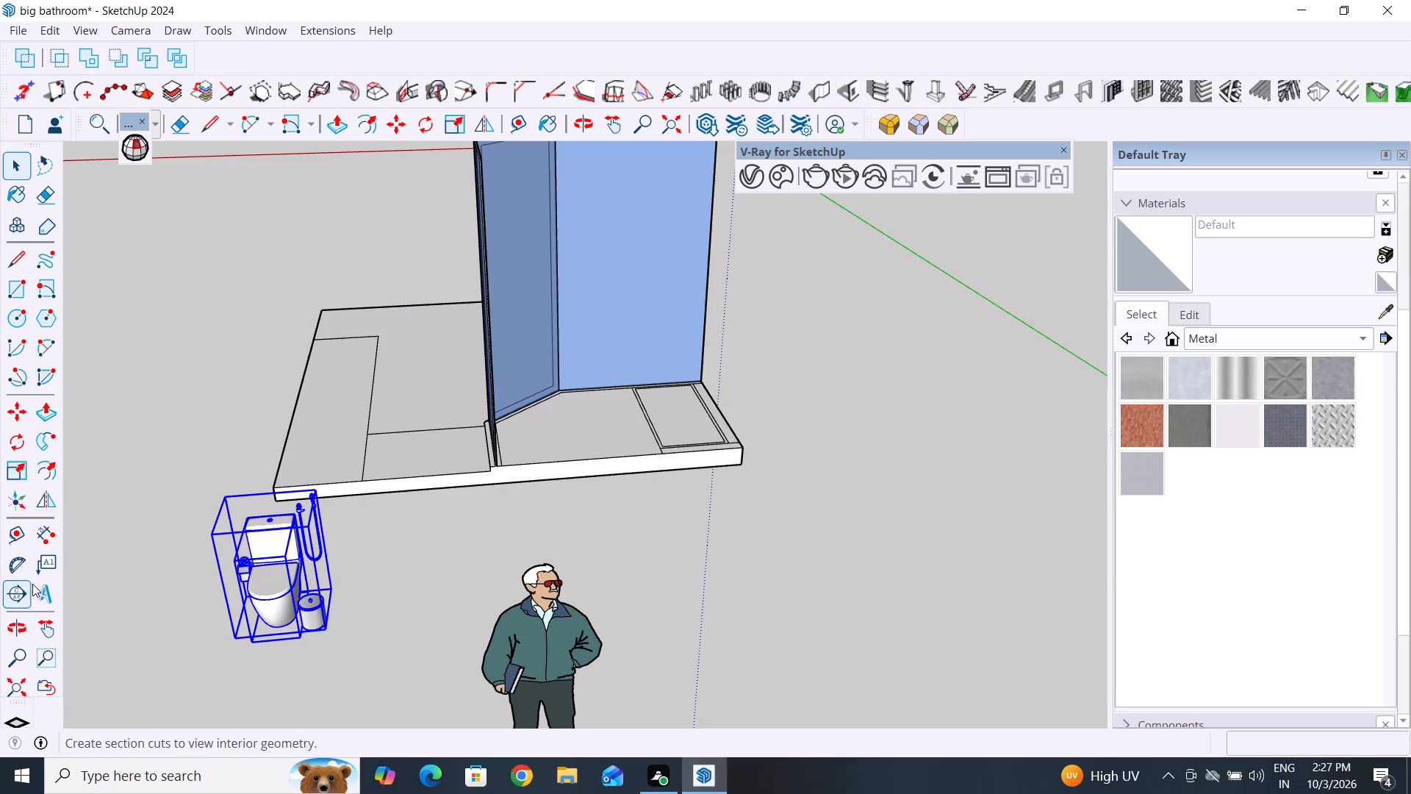
pyautogui.click(8, 441)
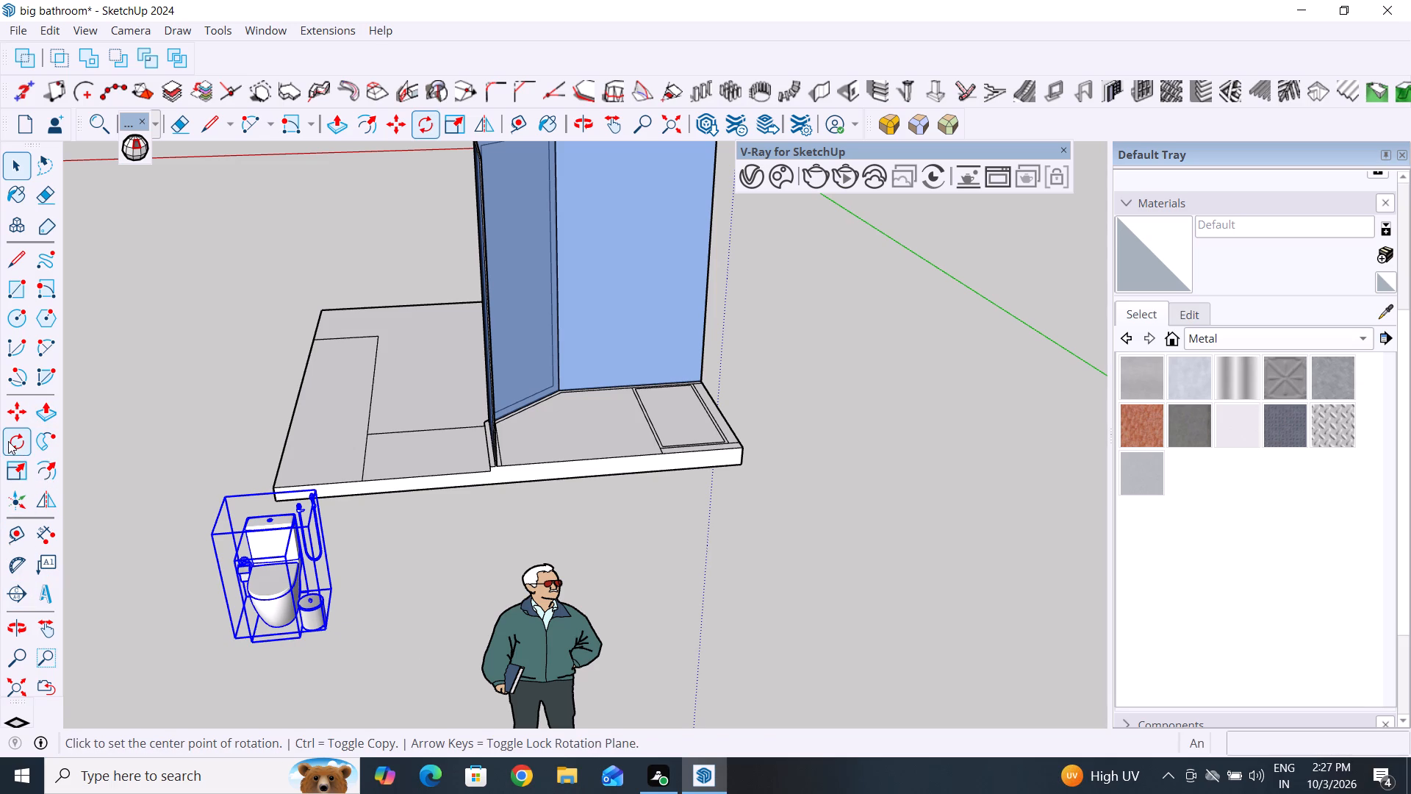
pyautogui.click(331, 634)
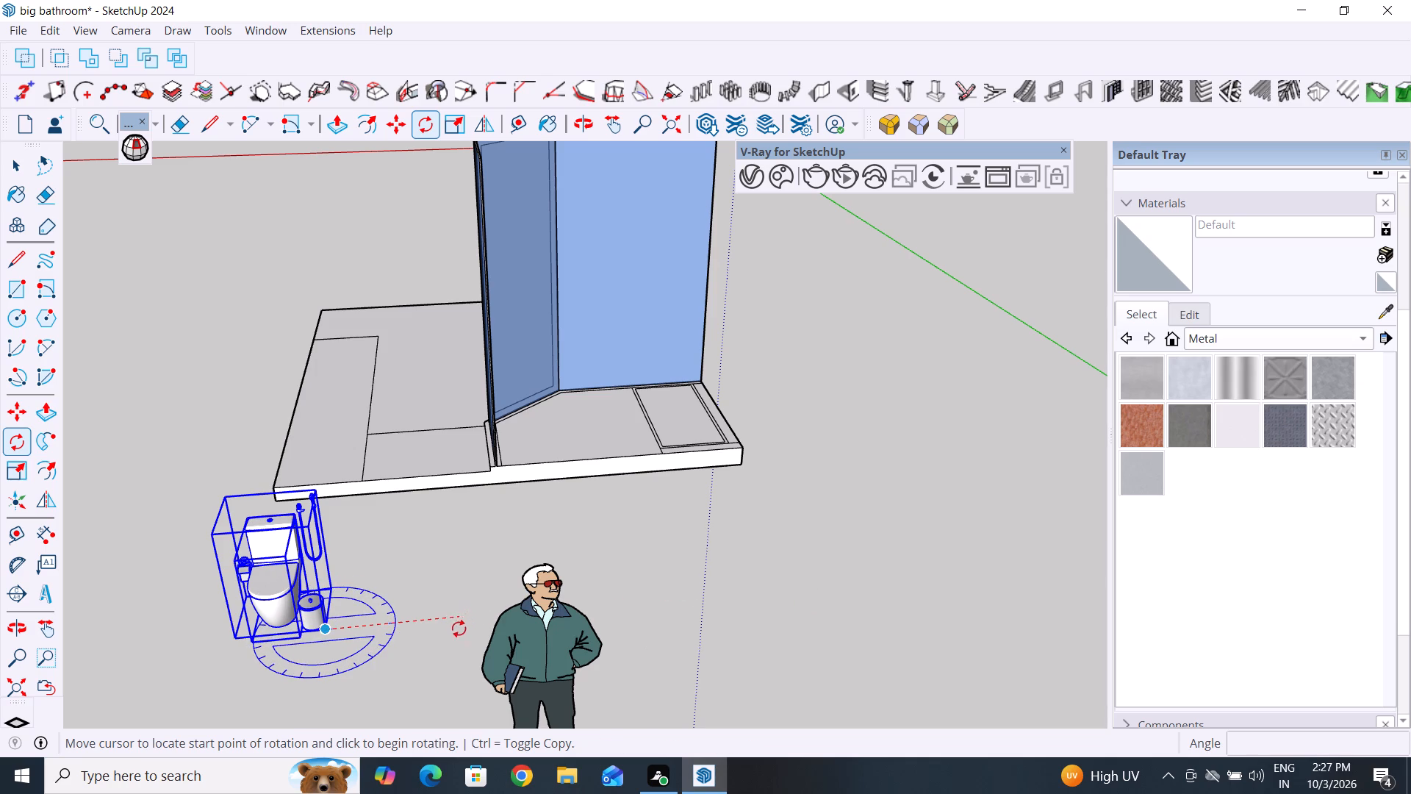
pyautogui.click(478, 620)
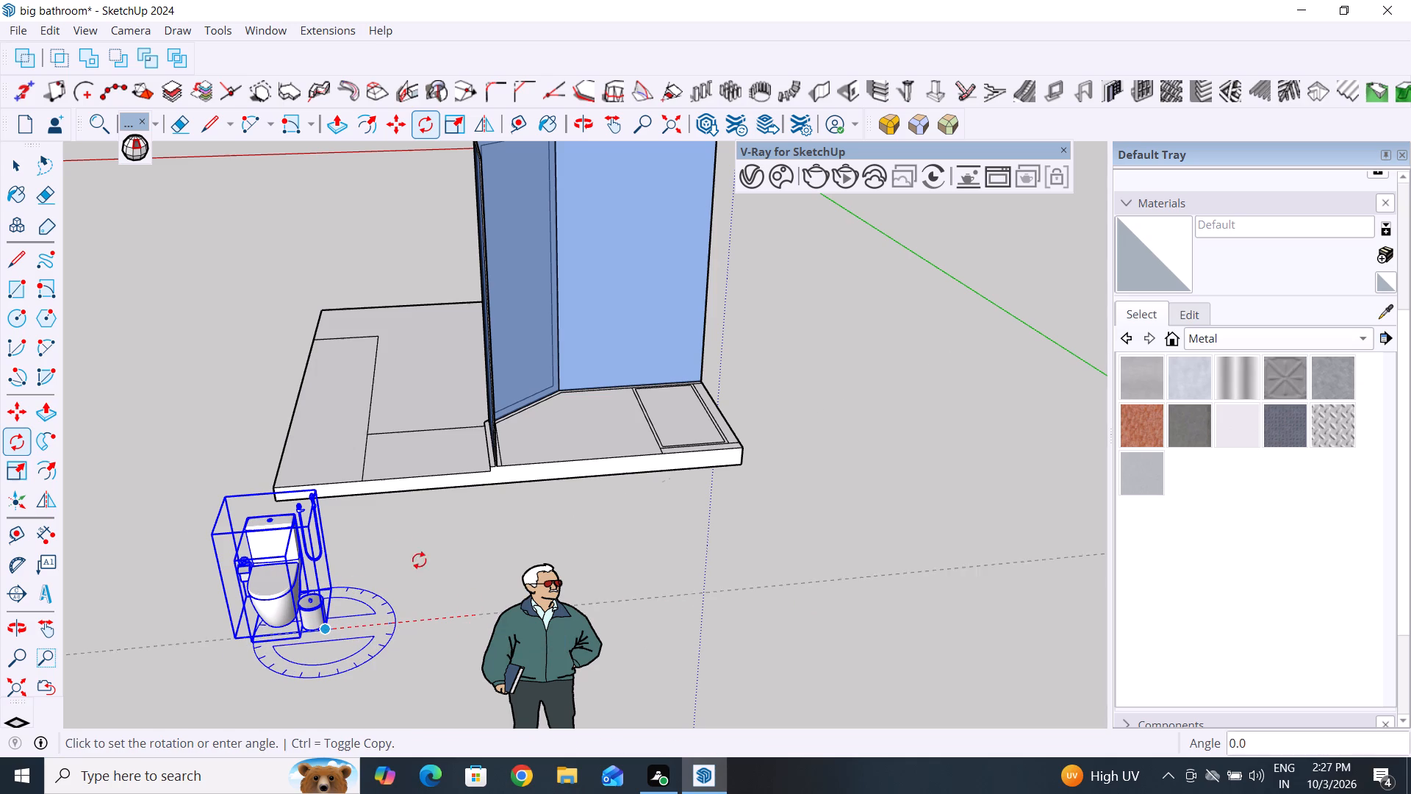
pyautogui.click(237, 645)
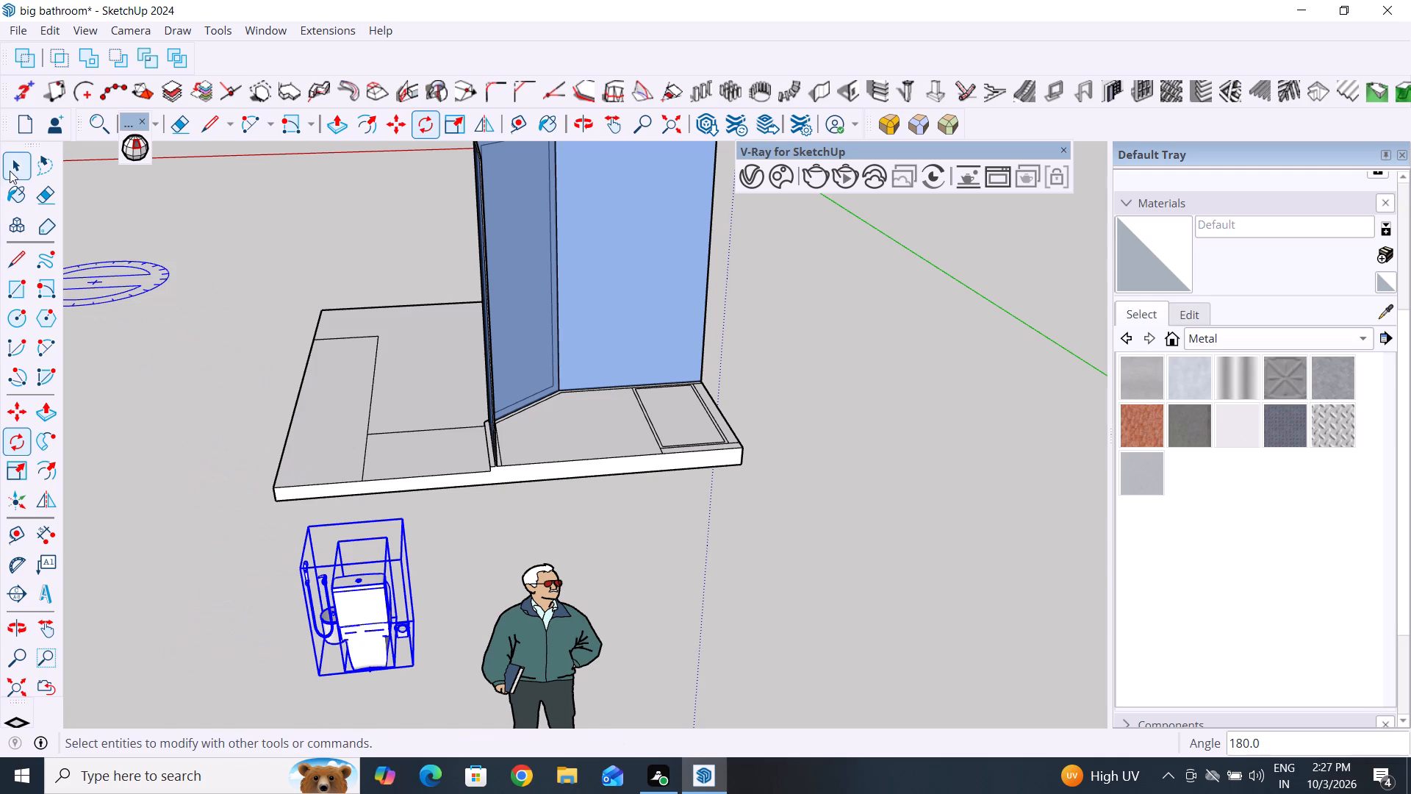
pyautogui.click(10, 171)
pyautogui.click(139, 398)
# Move the toilet set onto the small outlined floor area beside the glass shower enclosure.
pyautogui.scroll(-4, 137, 621)
pyautogui.moveTo(164, 641); pyautogui.dragTo(534, 526, button='middle')
pyautogui.scroll(-3, 524, 550)
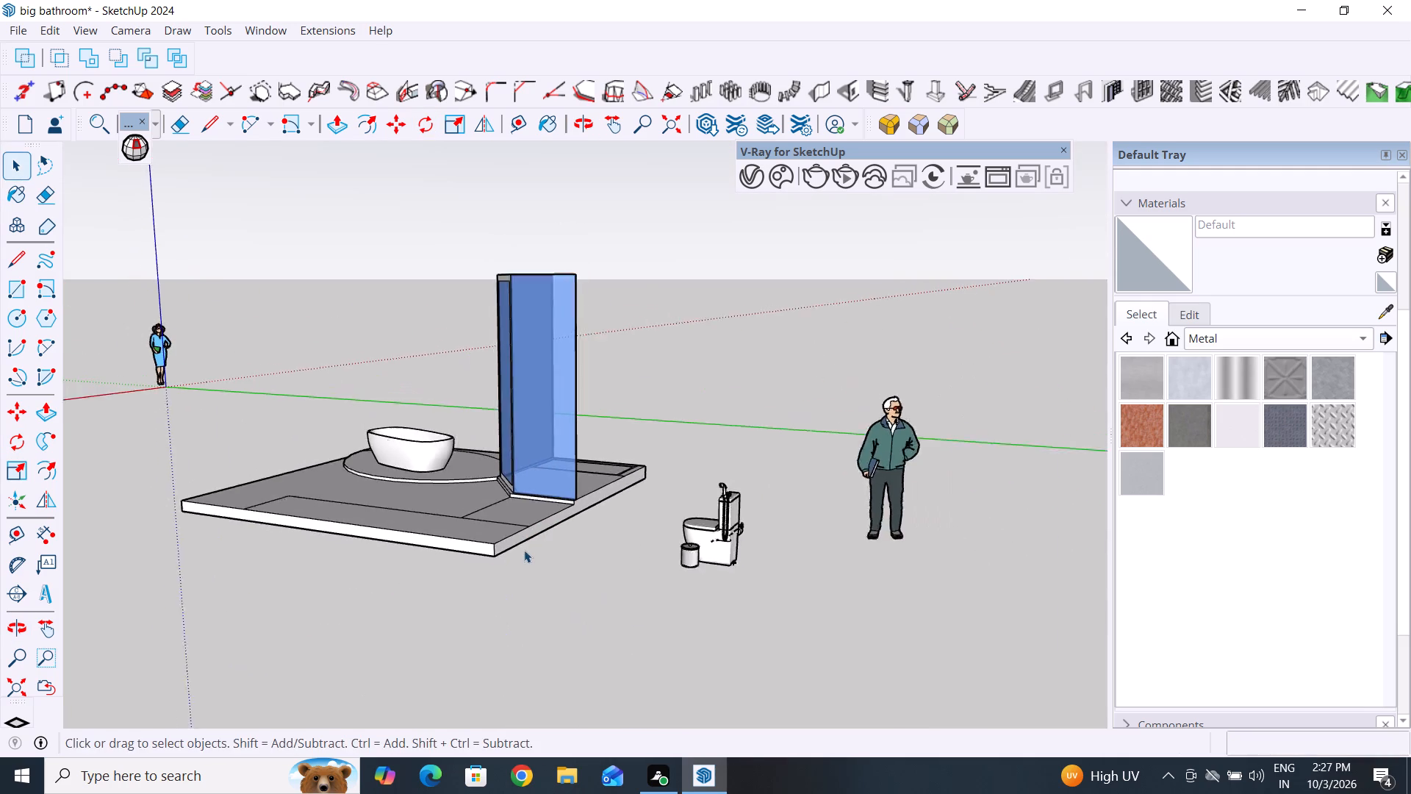
pyautogui.scroll(-2, 524, 550)
pyautogui.moveTo(542, 568); pyautogui.dragTo(701, 615, button='middle')
pyautogui.scroll(-6, 608, 504)
pyautogui.moveTo(610, 481); pyautogui.dragTo(619, 615, button='middle')
pyautogui.scroll(4, 794, 522)
pyautogui.moveTo(678, 604); pyautogui.dragTo(668, 705, button='middle')
pyautogui.scroll(5, 681, 517)
pyautogui.moveTo(654, 526); pyautogui.dragTo(574, 609)
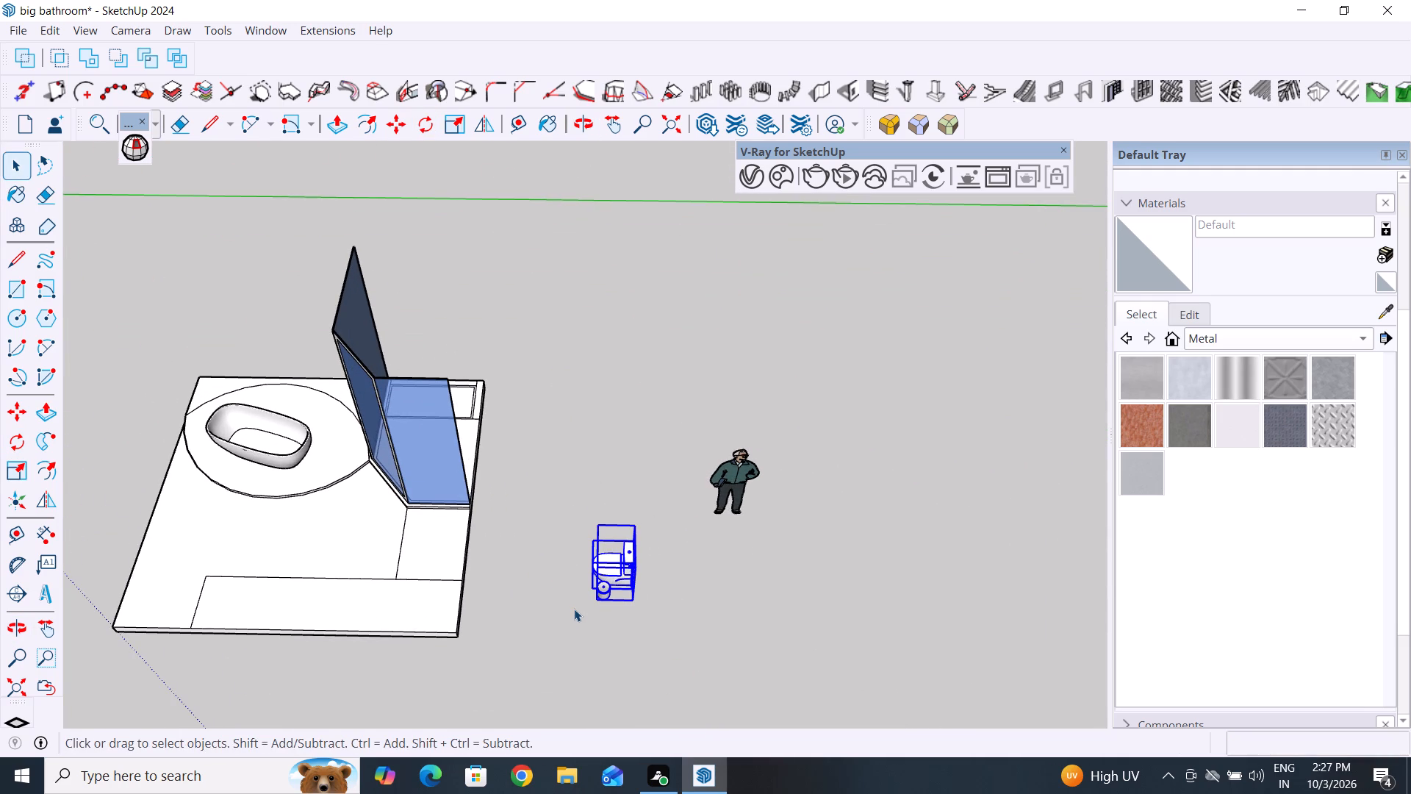
pyautogui.press('m')
pyautogui.click(634, 601)
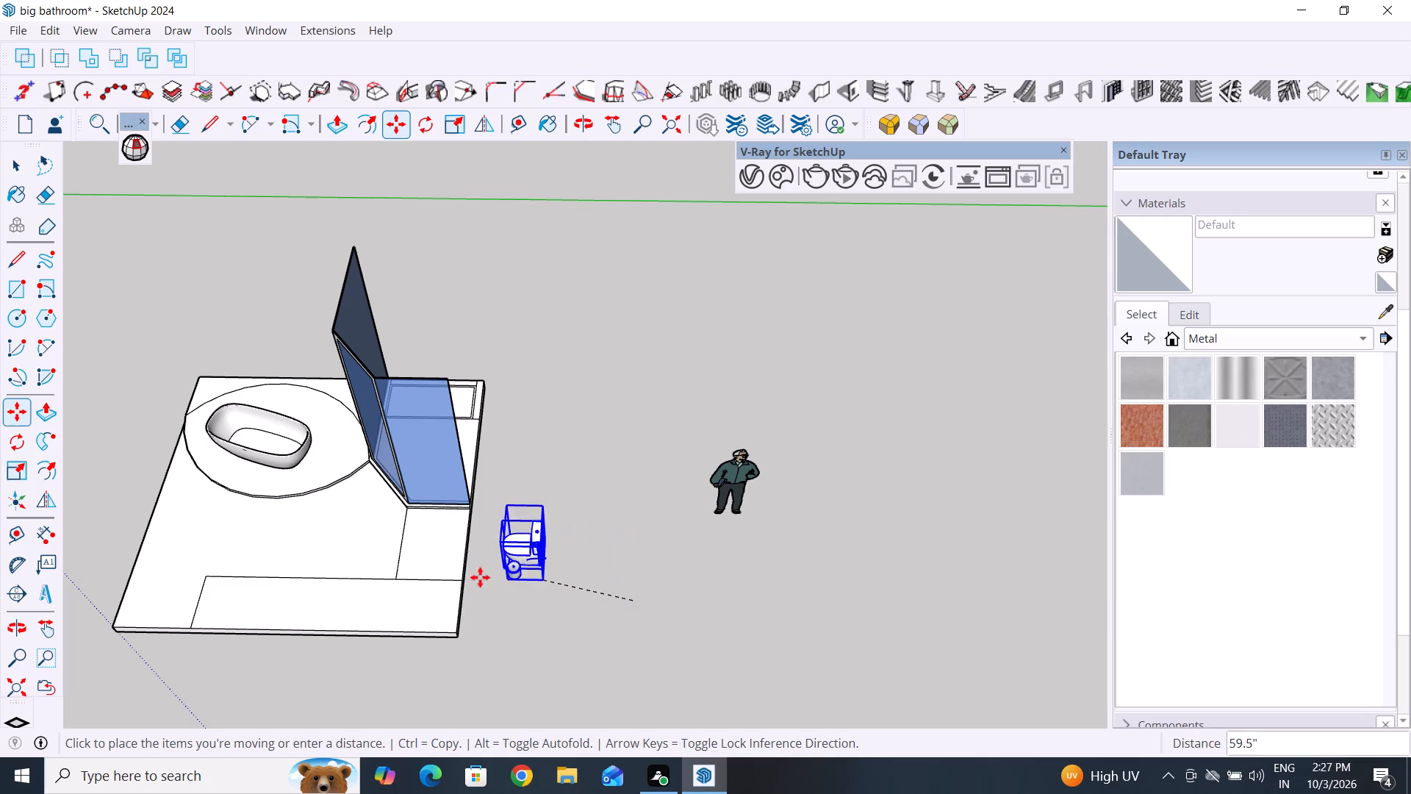
pyautogui.click(453, 568)
# Shift the toilet set about 6" towards the outer edge of the floor slab.
pyautogui.moveTo(520, 587); pyautogui.dragTo(633, 414, button='middle')
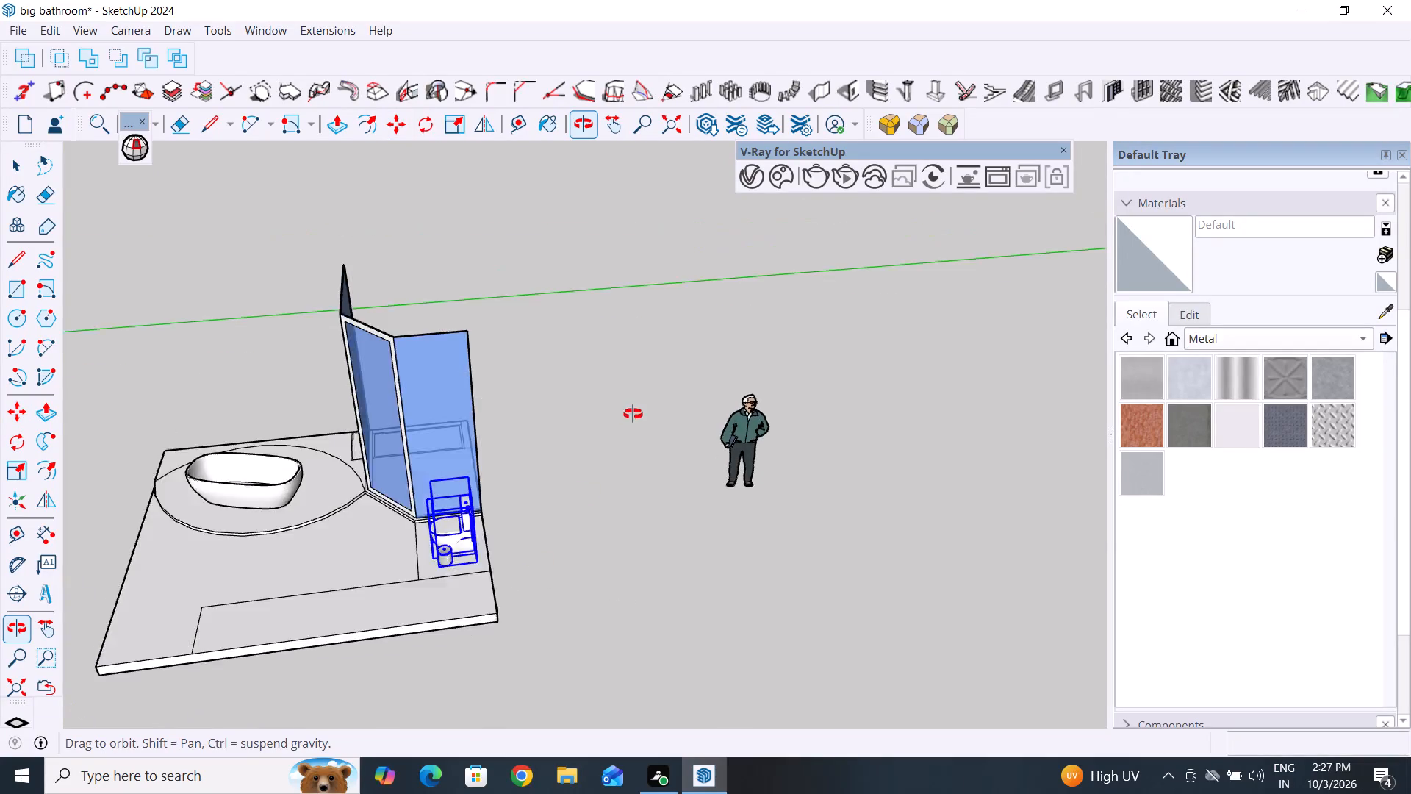
pyautogui.moveTo(633, 414); pyautogui.dragTo(731, 381, button='middle')
pyautogui.scroll(4, 509, 493)
pyautogui.scroll(5, 578, 557)
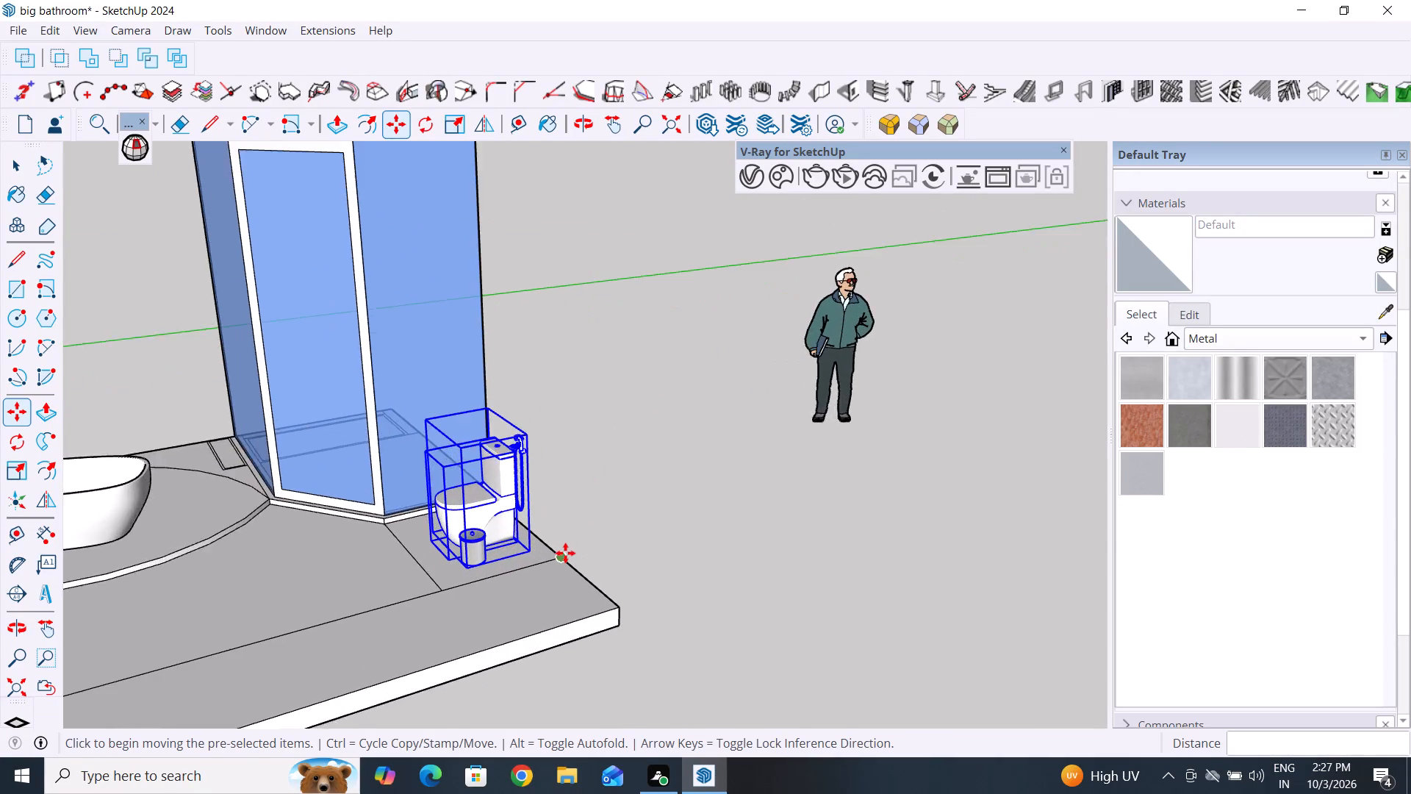
pyautogui.scroll(3, 565, 553)
pyautogui.moveTo(594, 555); pyautogui.dragTo(817, 586, button='middle')
pyautogui.scroll(3, 470, 618)
pyautogui.moveTo(740, 602); pyautogui.dragTo(304, 633, button='middle')
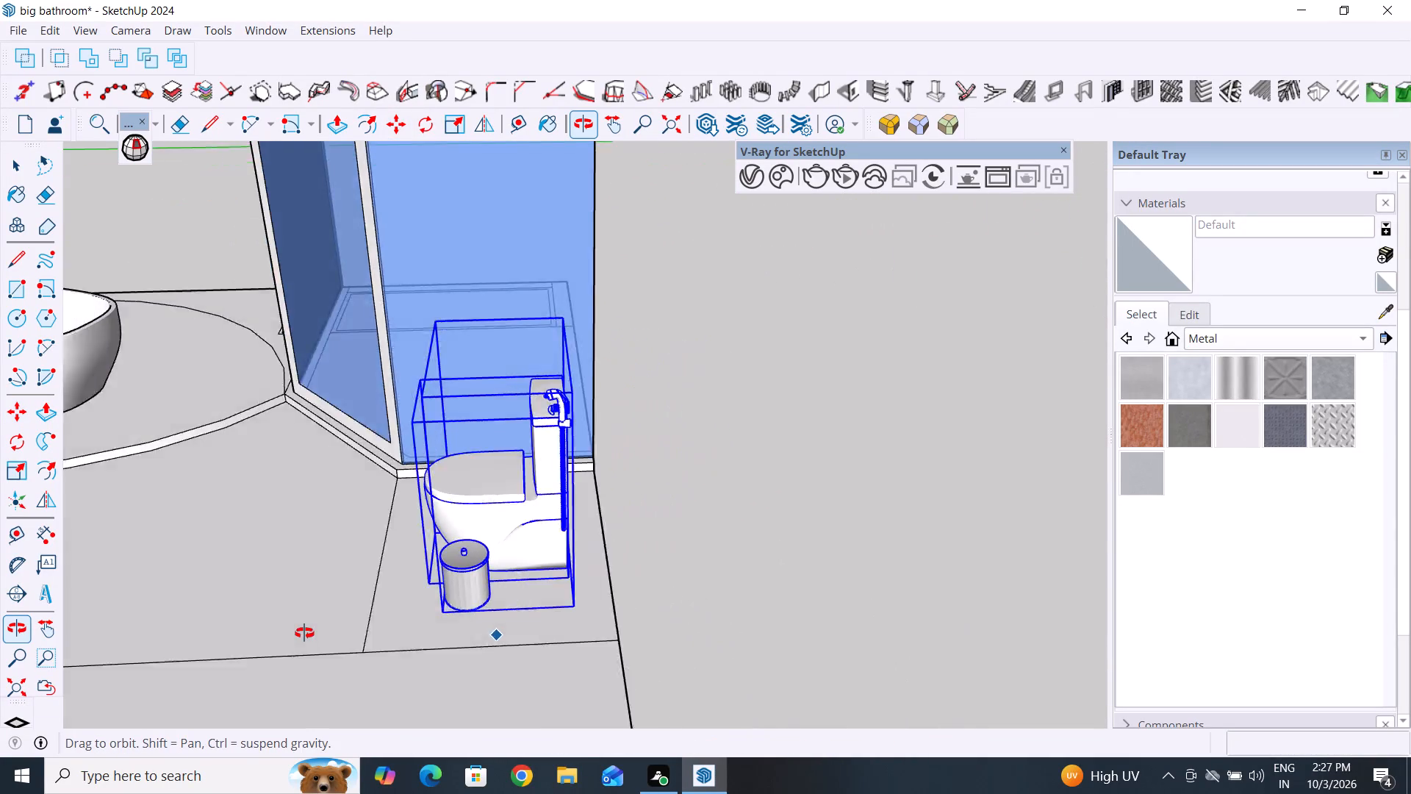
pyautogui.moveTo(304, 633); pyautogui.dragTo(260, 637, button='middle')
pyautogui.scroll(3, 593, 532)
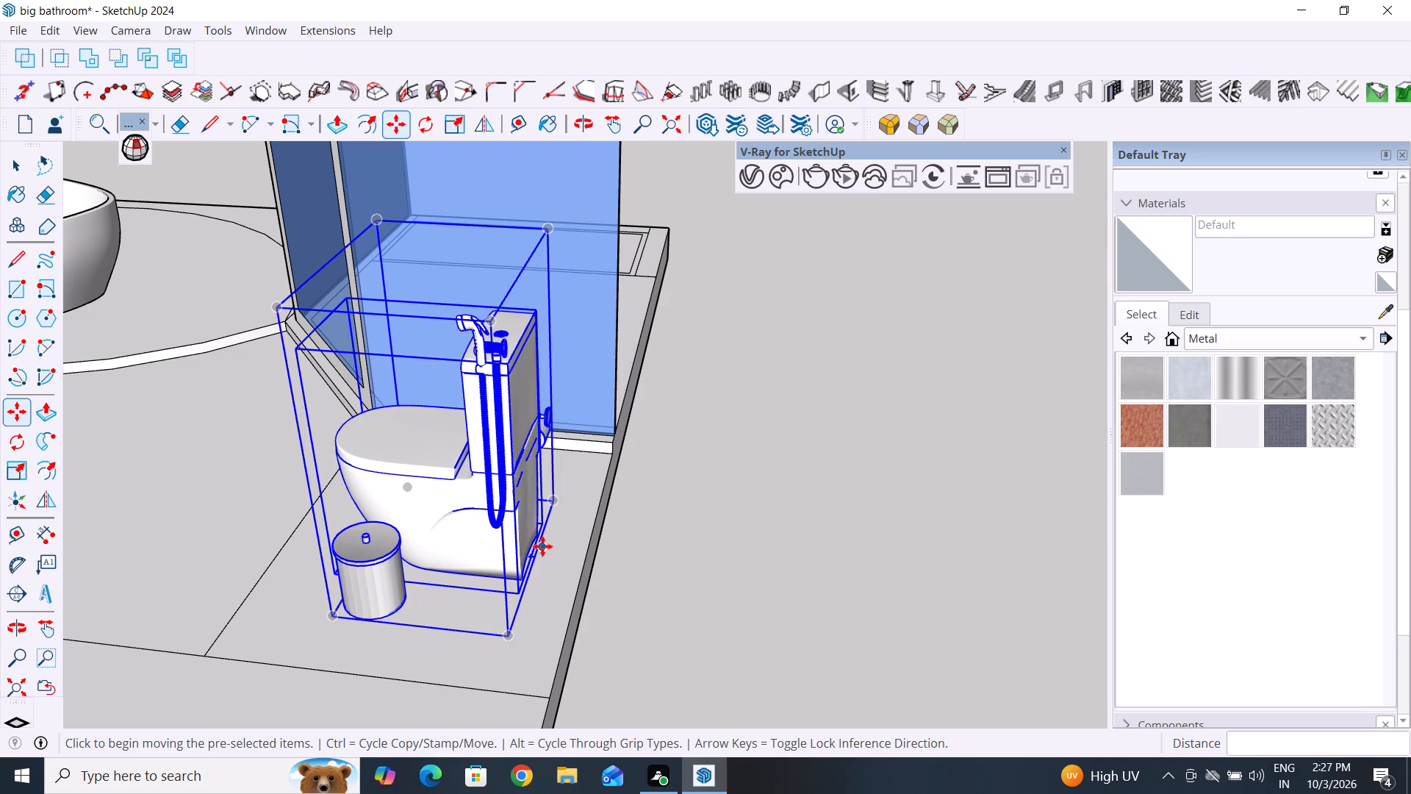
pyautogui.click(542, 546)
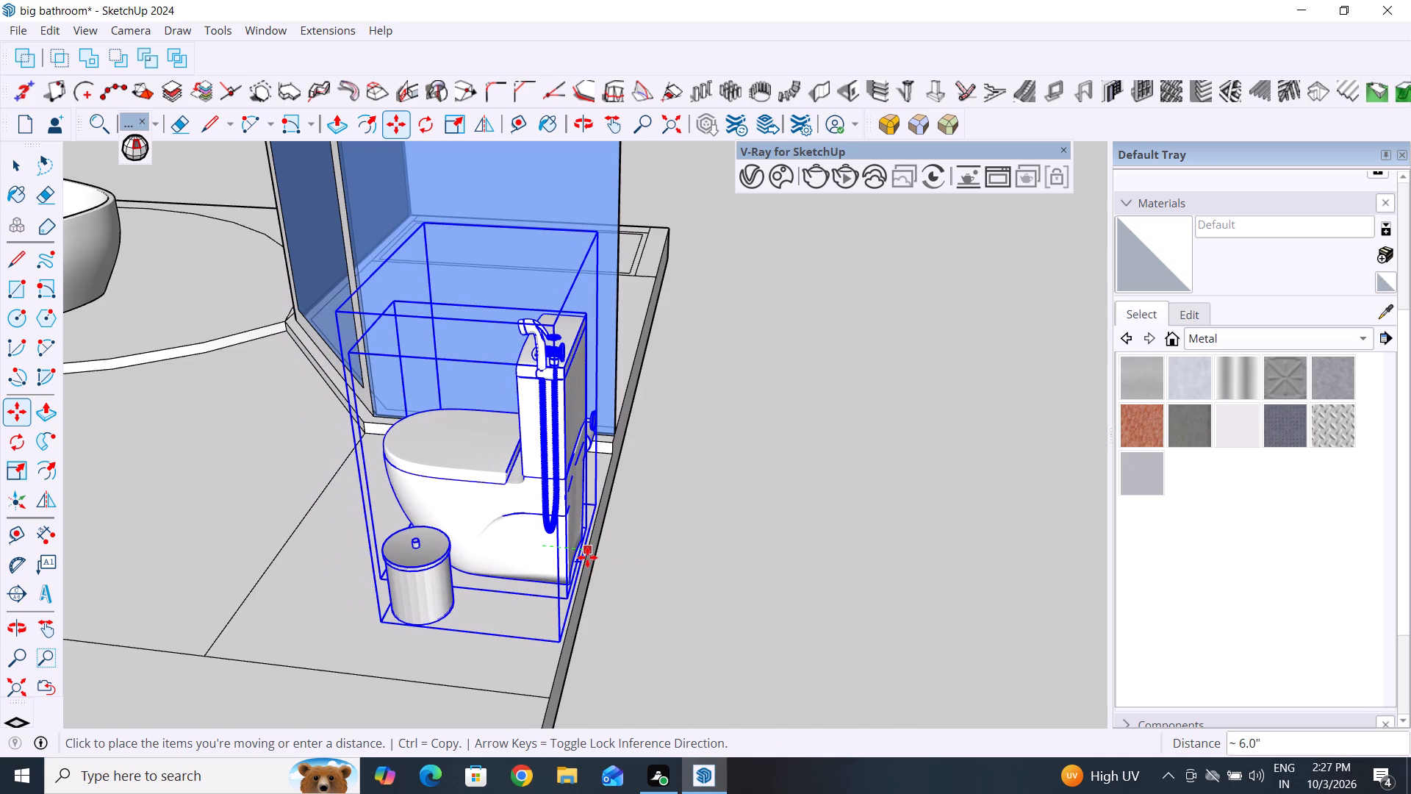
pyautogui.click(587, 557)
# Examine the toilet set's placement relative to the shower enclosure and bathtub from several angles.
pyautogui.scroll(-10, 903, 607)
pyautogui.moveTo(903, 607); pyautogui.dragTo(1105, 622, button='middle')
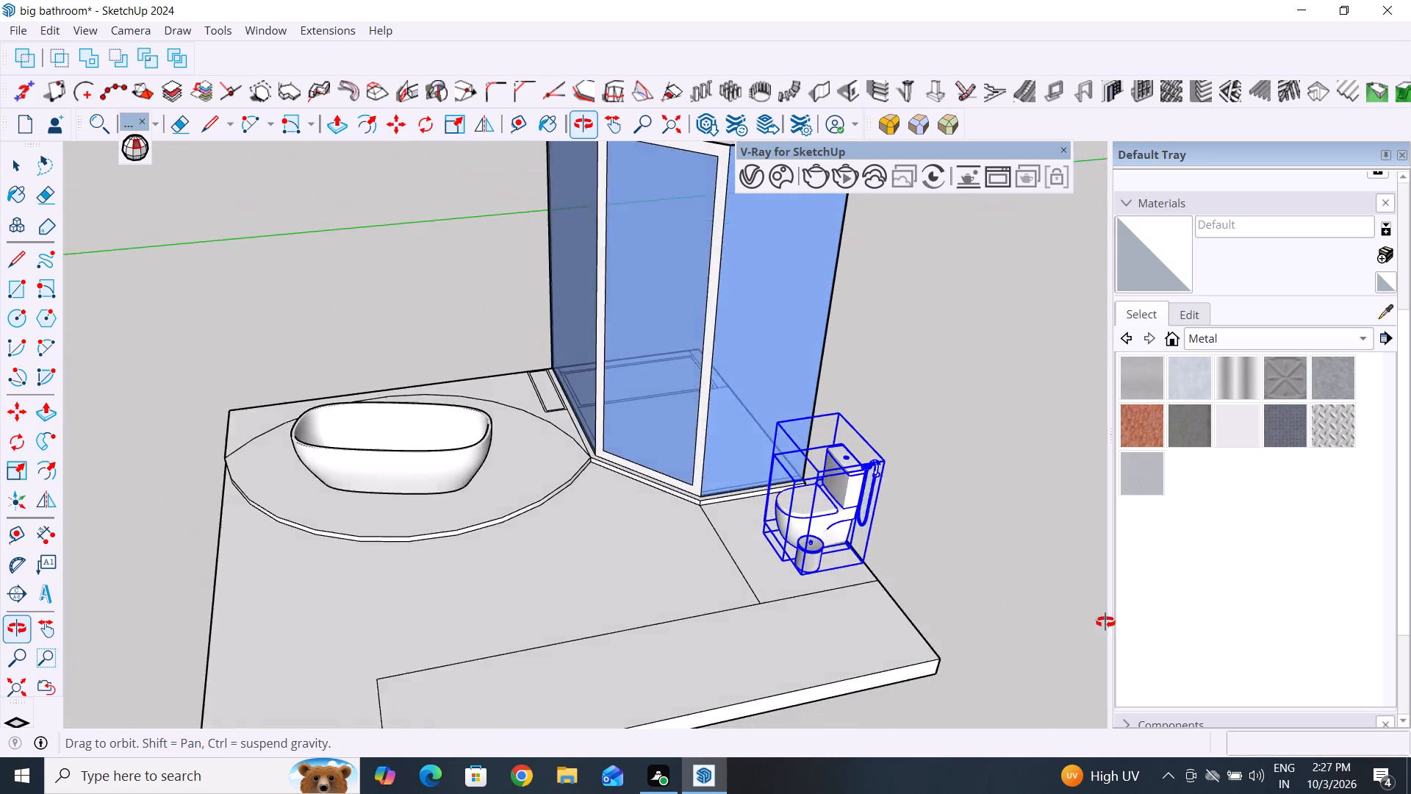
pyautogui.moveTo(1105, 622); pyautogui.dragTo(1216, 599, button='middle')
pyautogui.scroll(-3, 1158, 620)
pyautogui.scroll(-4, 581, 546)
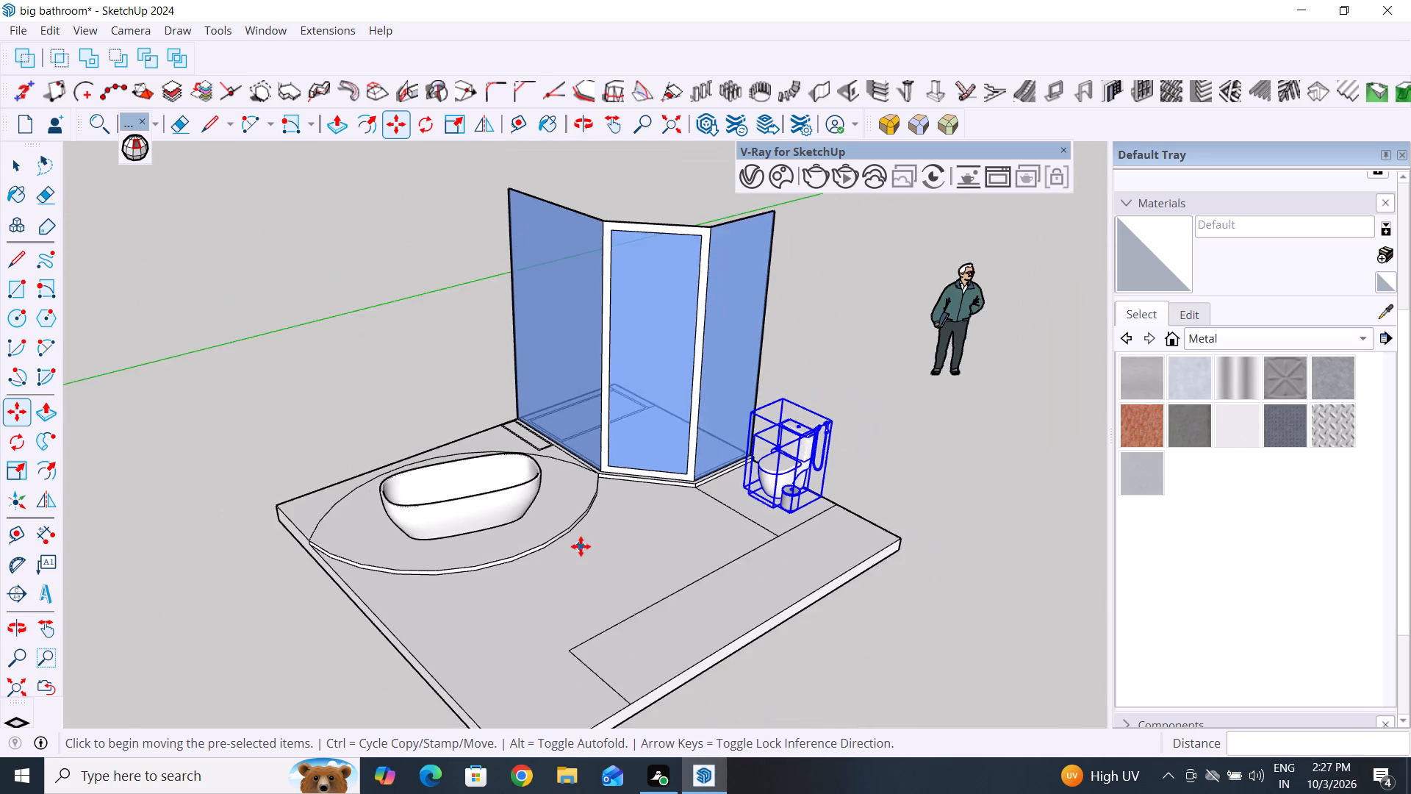
pyautogui.scroll(3, 778, 528)
pyautogui.moveTo(752, 556); pyautogui.dragTo(922, 539, button='middle')
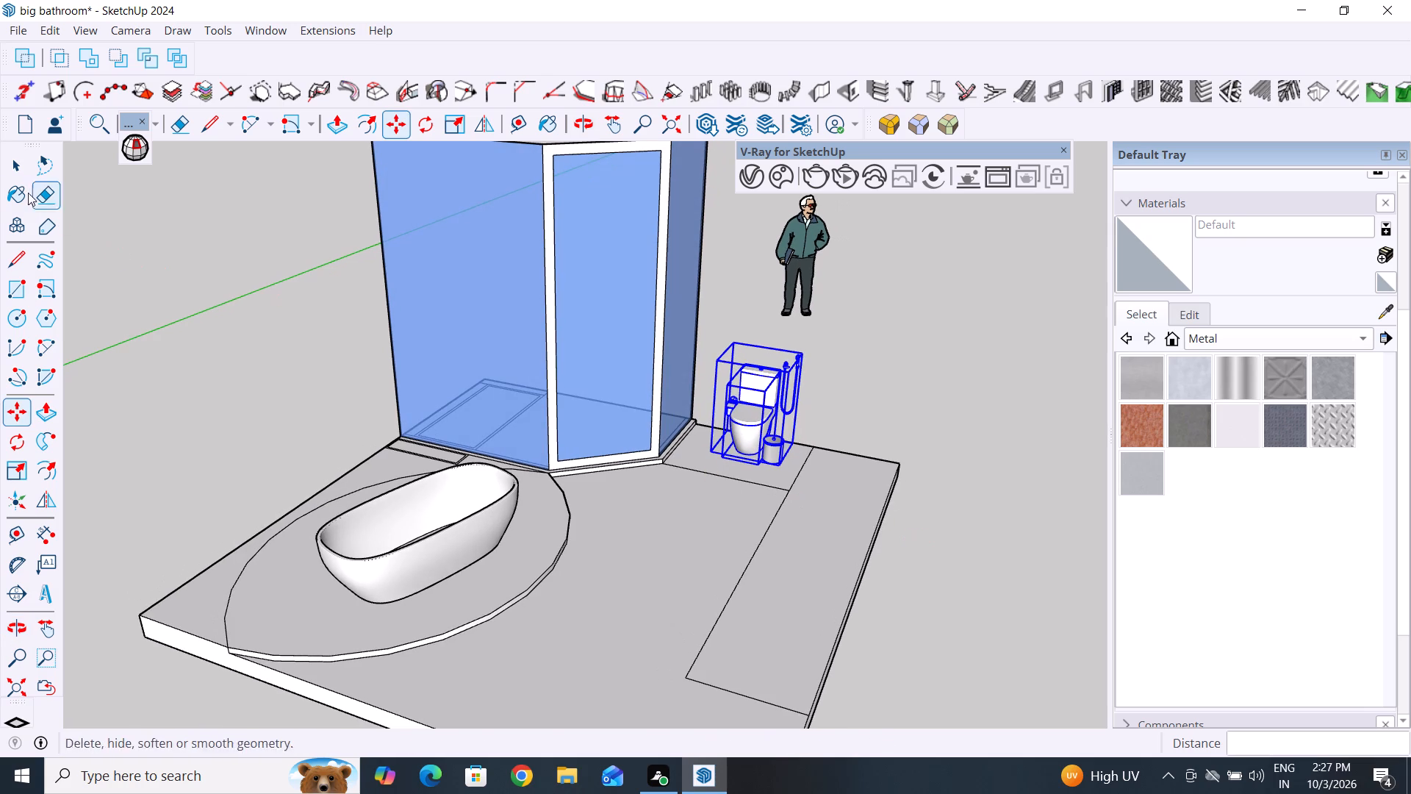
pyautogui.click(26, 167)
pyautogui.click(252, 296)
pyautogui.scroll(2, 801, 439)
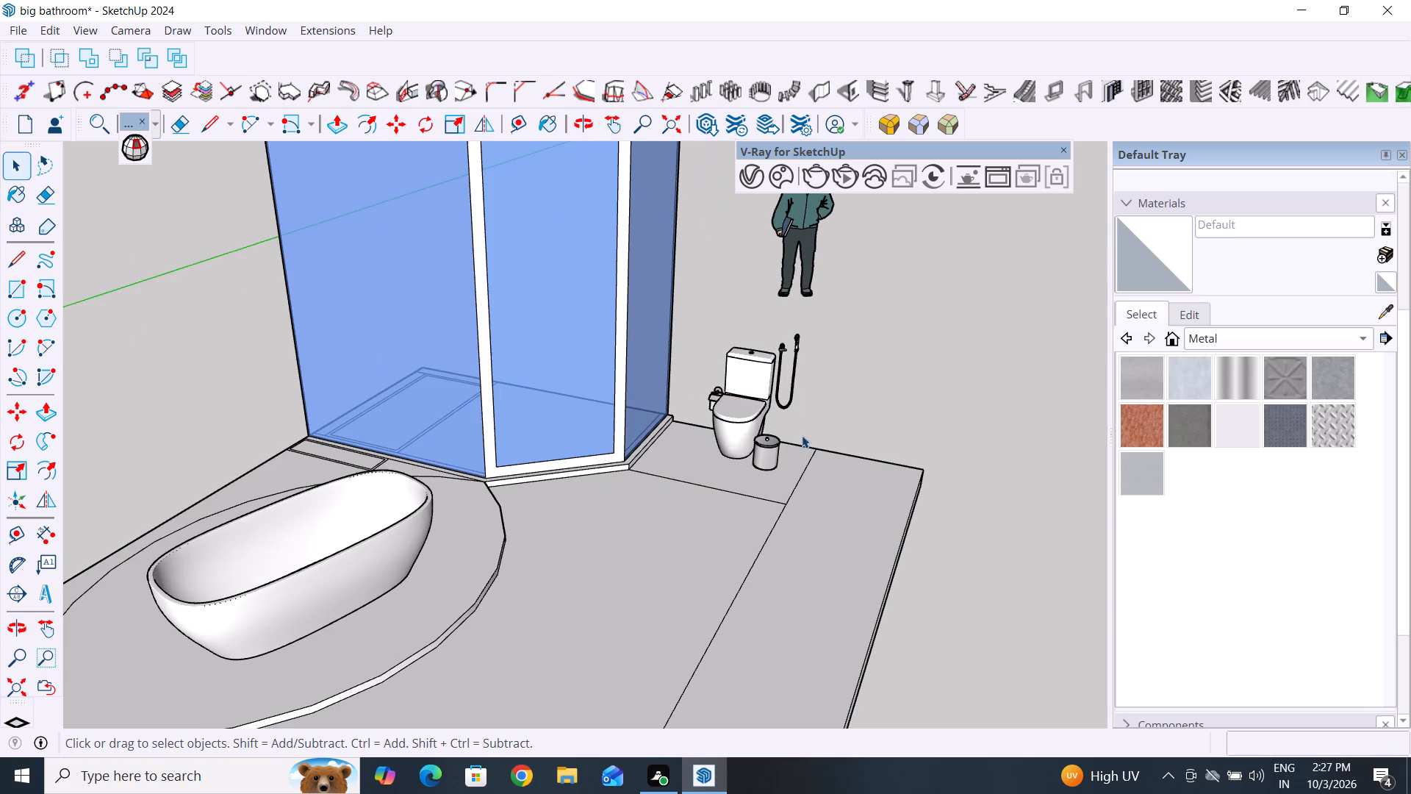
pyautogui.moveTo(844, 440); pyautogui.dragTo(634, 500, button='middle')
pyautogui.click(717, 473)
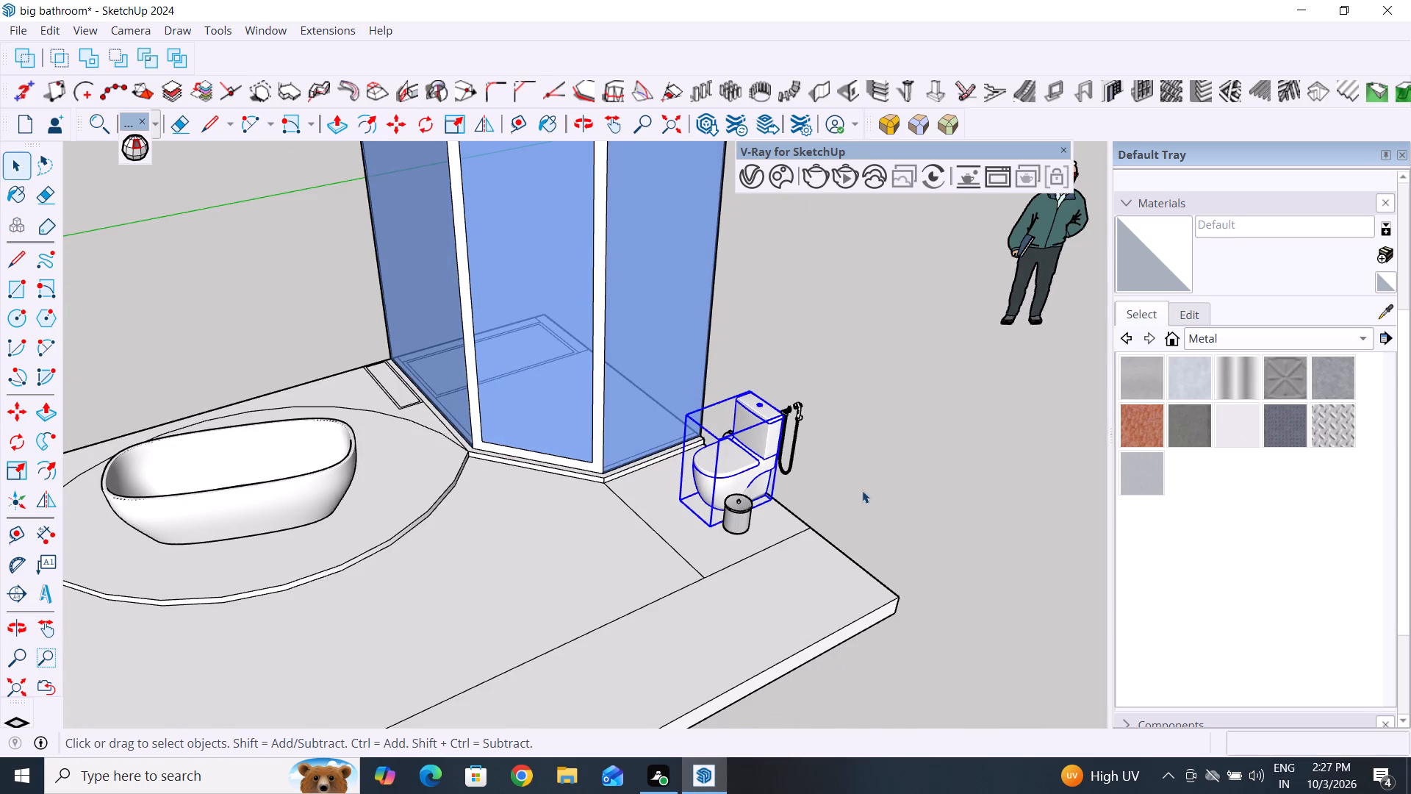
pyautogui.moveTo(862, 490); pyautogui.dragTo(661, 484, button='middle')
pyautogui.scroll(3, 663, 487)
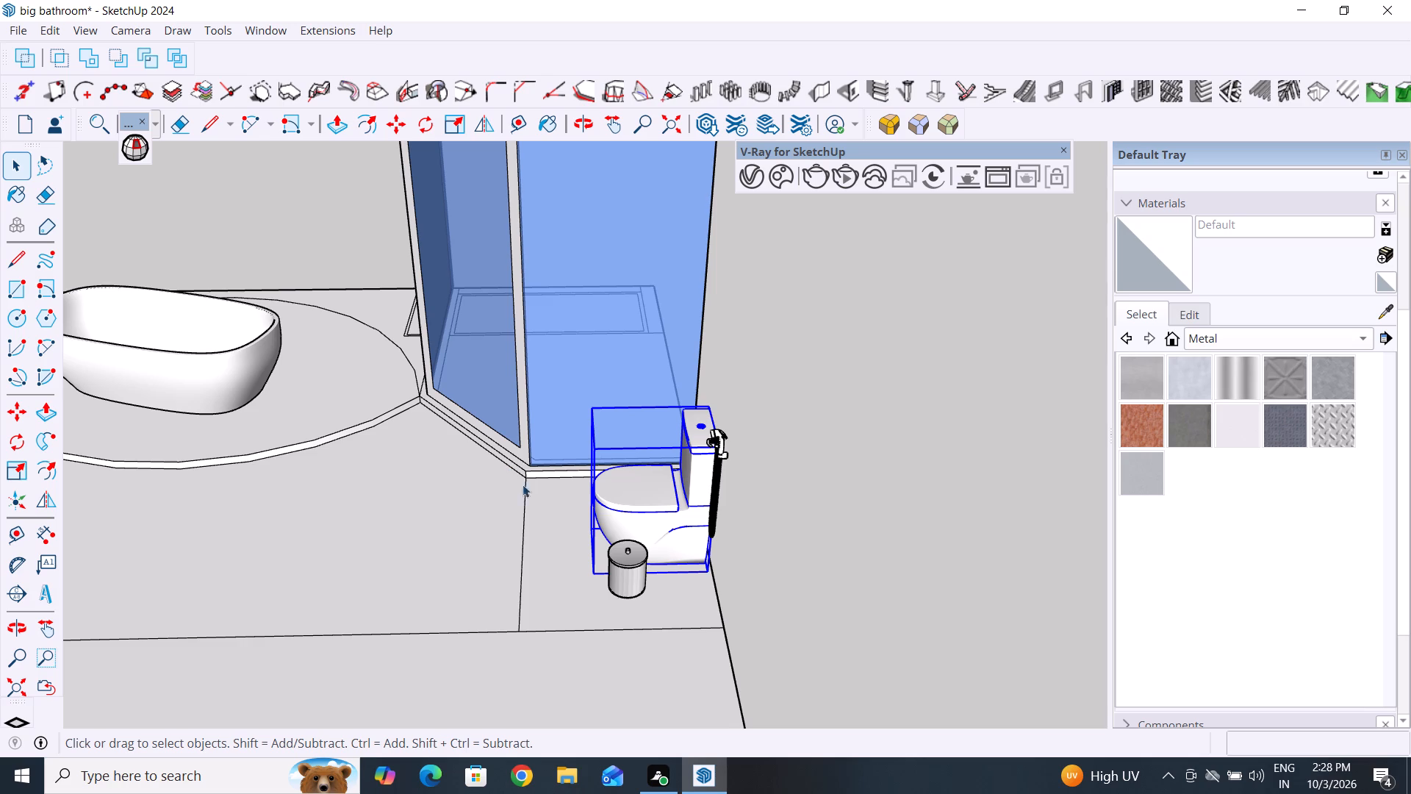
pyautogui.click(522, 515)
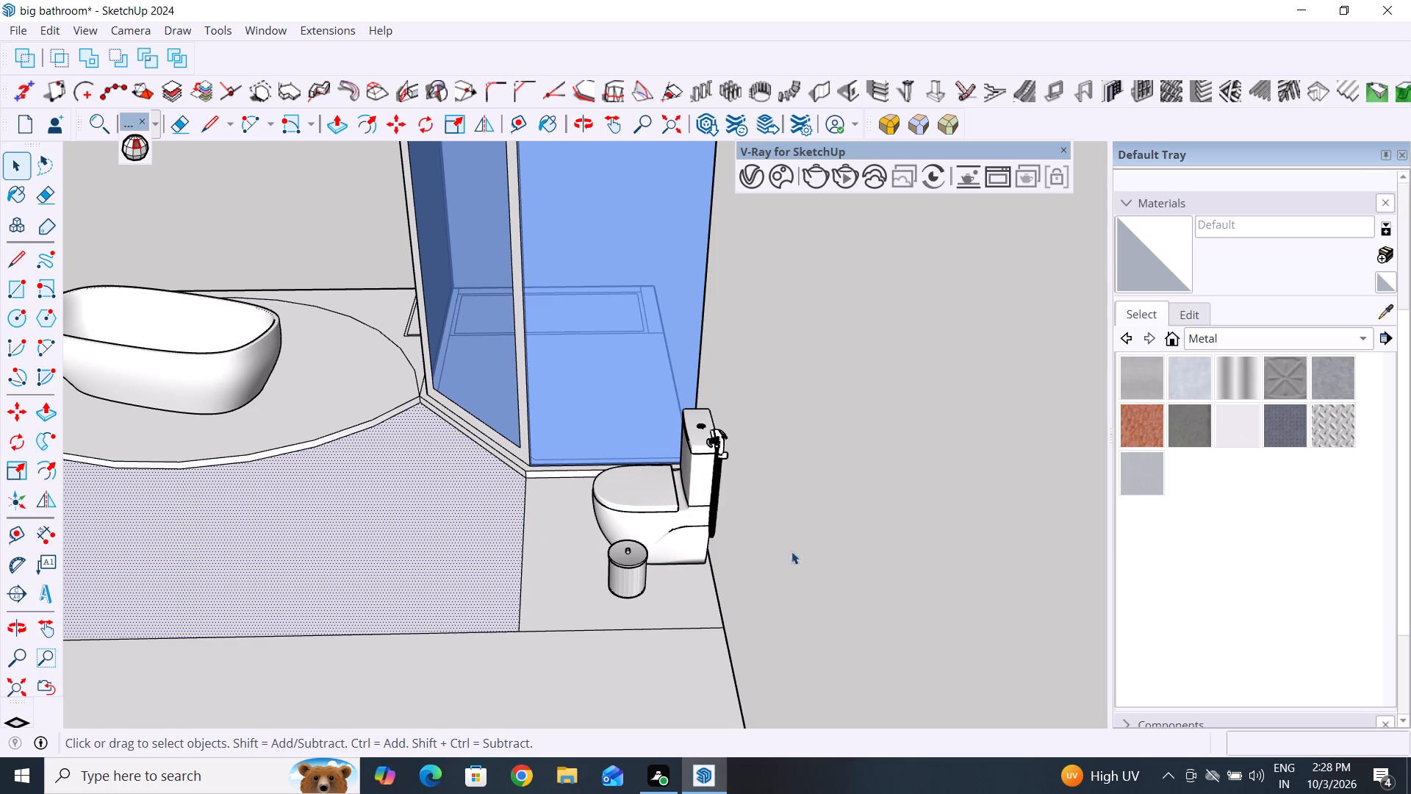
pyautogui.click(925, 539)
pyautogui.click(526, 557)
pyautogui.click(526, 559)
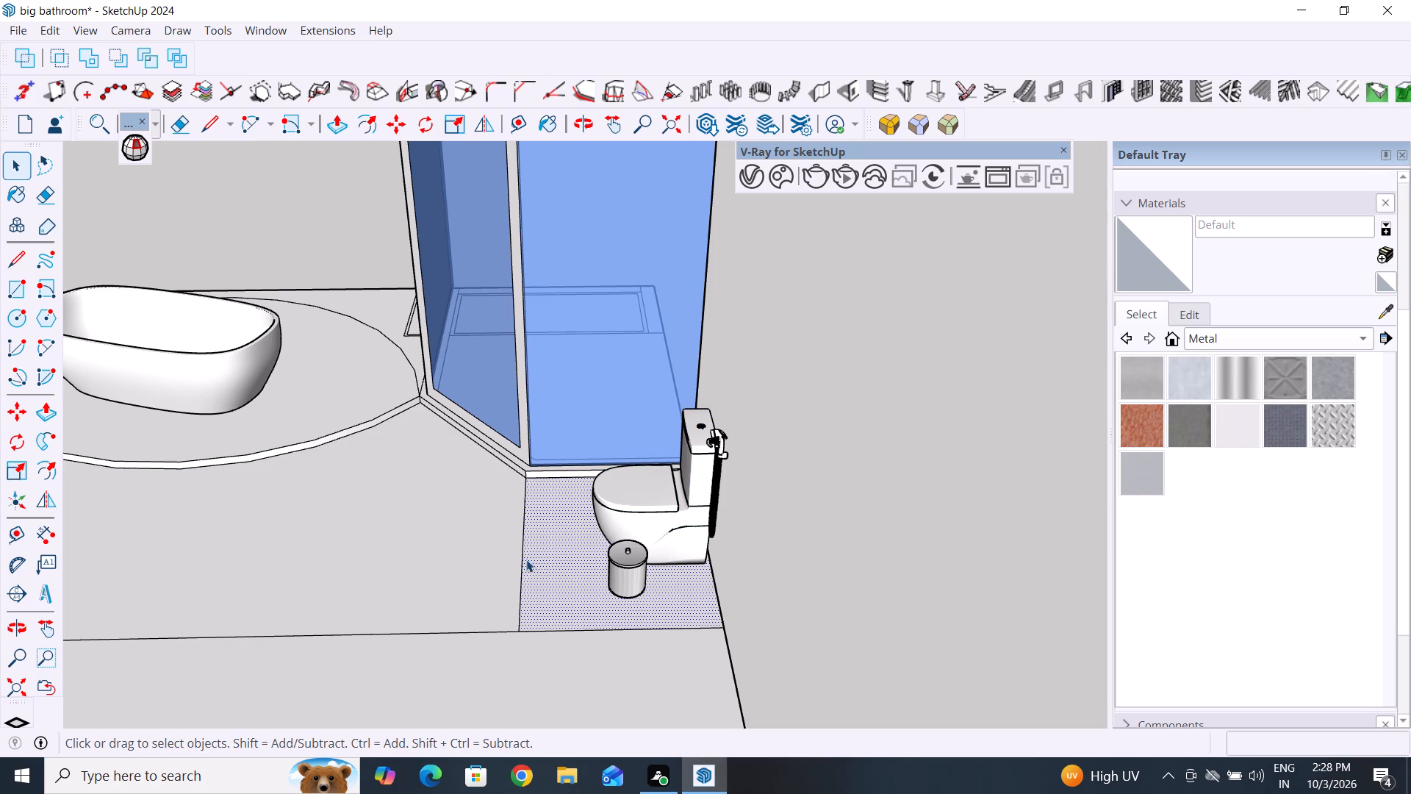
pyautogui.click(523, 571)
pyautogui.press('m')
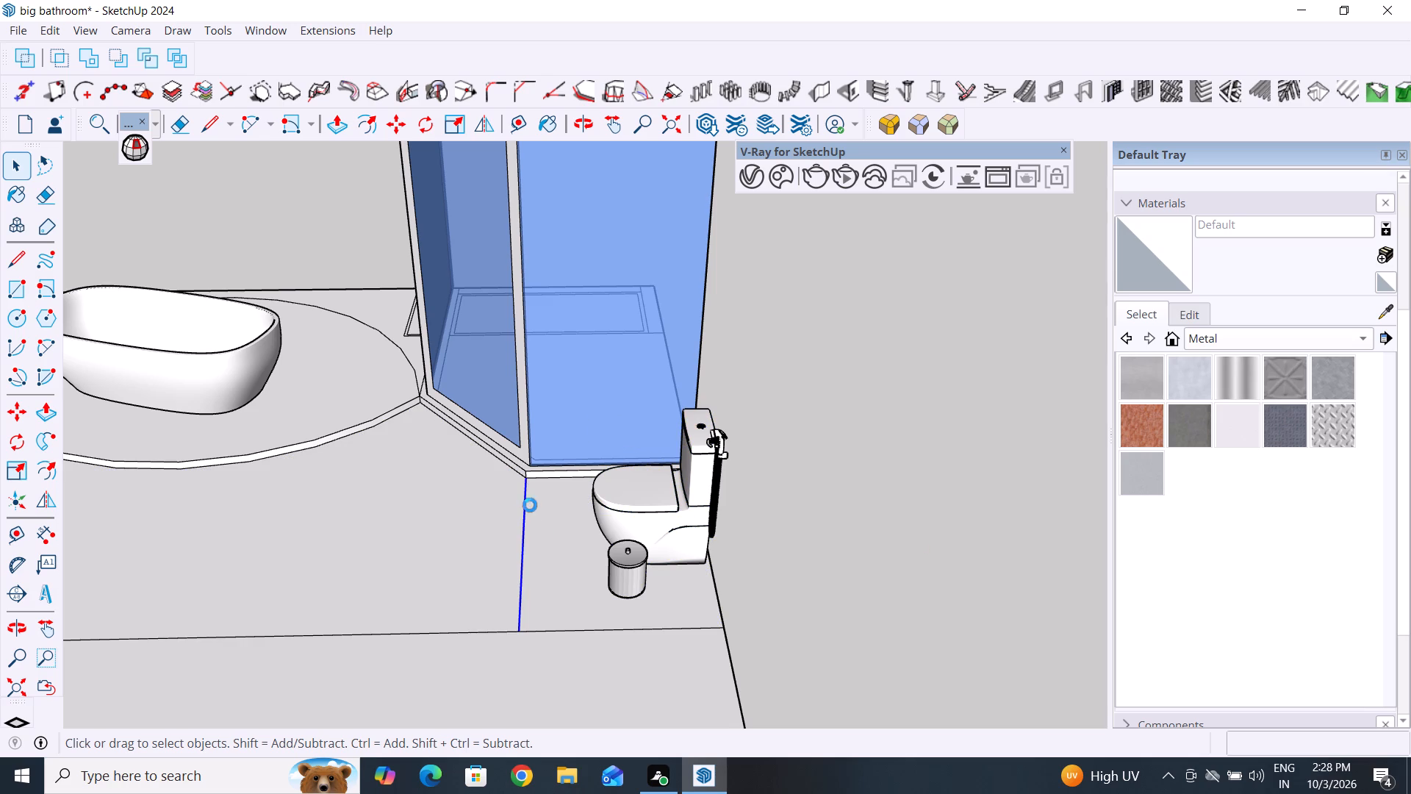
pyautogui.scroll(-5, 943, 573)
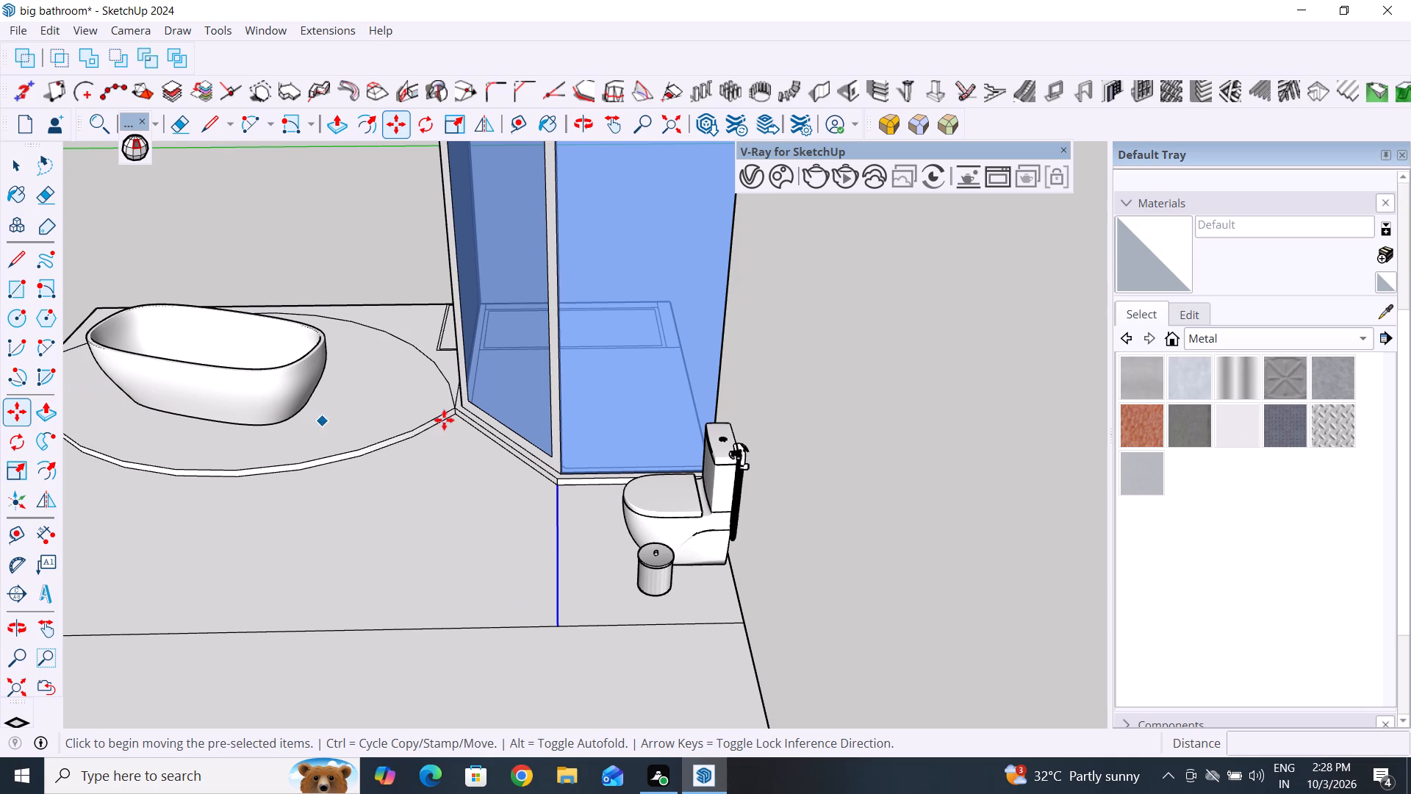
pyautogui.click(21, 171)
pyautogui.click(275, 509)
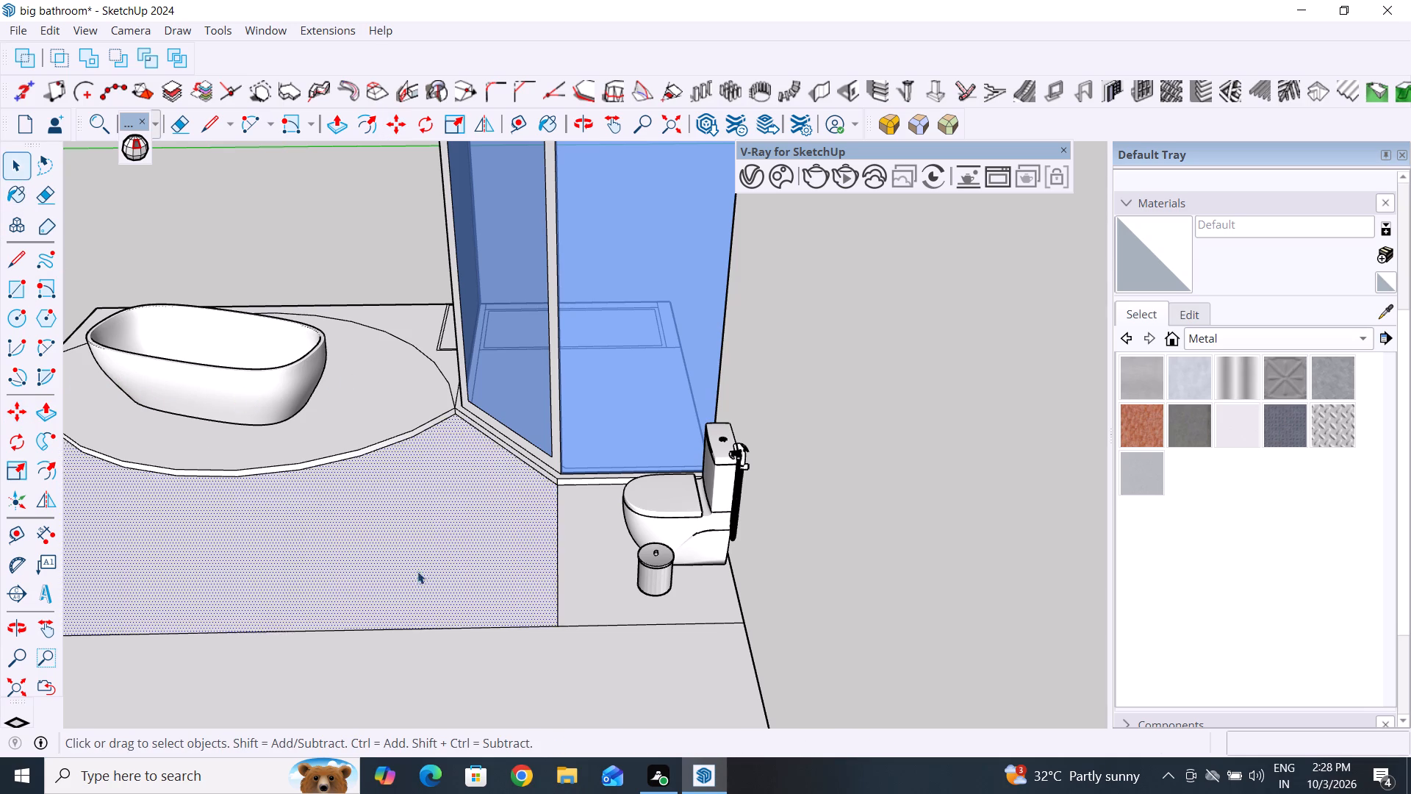
# Examine the floor layout around the shower enclosure, bathtub and toilet area from several angles.
pyautogui.scroll(-4, 417, 571)
pyautogui.moveTo(477, 585); pyautogui.dragTo(830, 557, button='middle')
pyautogui.scroll(-5, 561, 487)
pyautogui.moveTo(749, 446); pyautogui.dragTo(683, 518, button='middle')
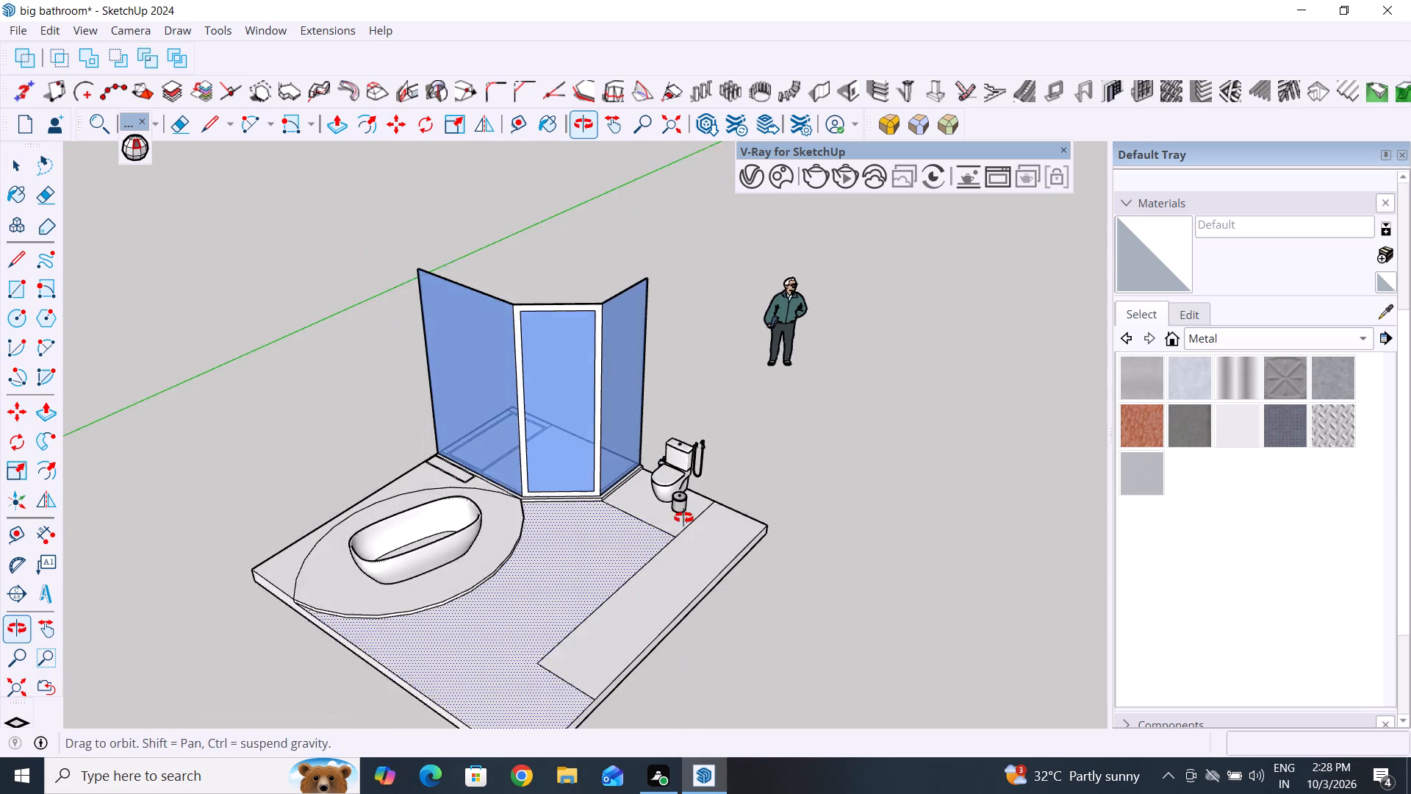
pyautogui.moveTo(683, 518); pyautogui.dragTo(677, 523, button='middle')
pyautogui.click(773, 504)
pyautogui.moveTo(910, 468); pyautogui.dragTo(991, 420, button='middle')
pyautogui.scroll(4, 766, 445)
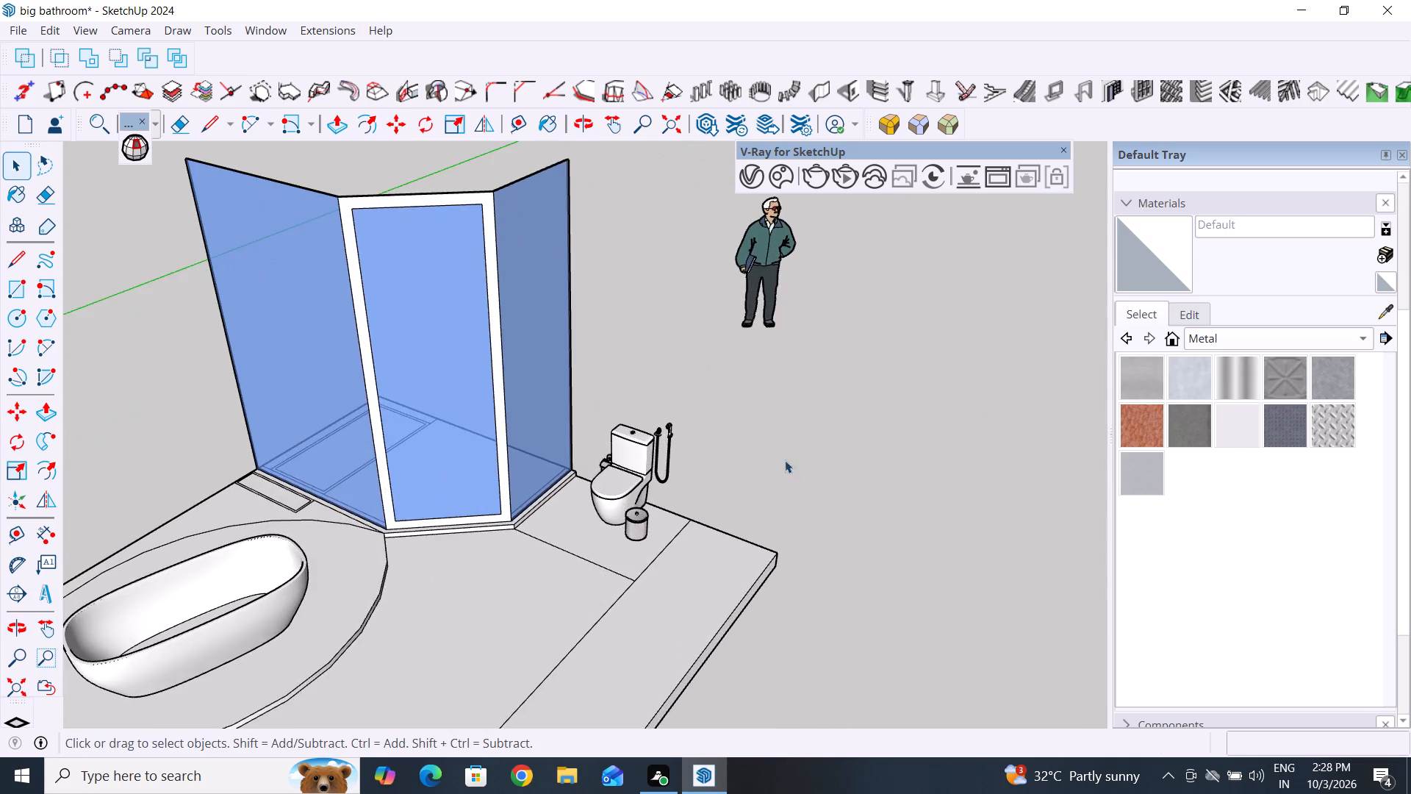
pyautogui.moveTo(782, 477); pyautogui.dragTo(772, 580, button='middle')
pyautogui.moveTo(818, 496); pyautogui.dragTo(653, 442, button='middle')
pyautogui.scroll(-4, 681, 457)
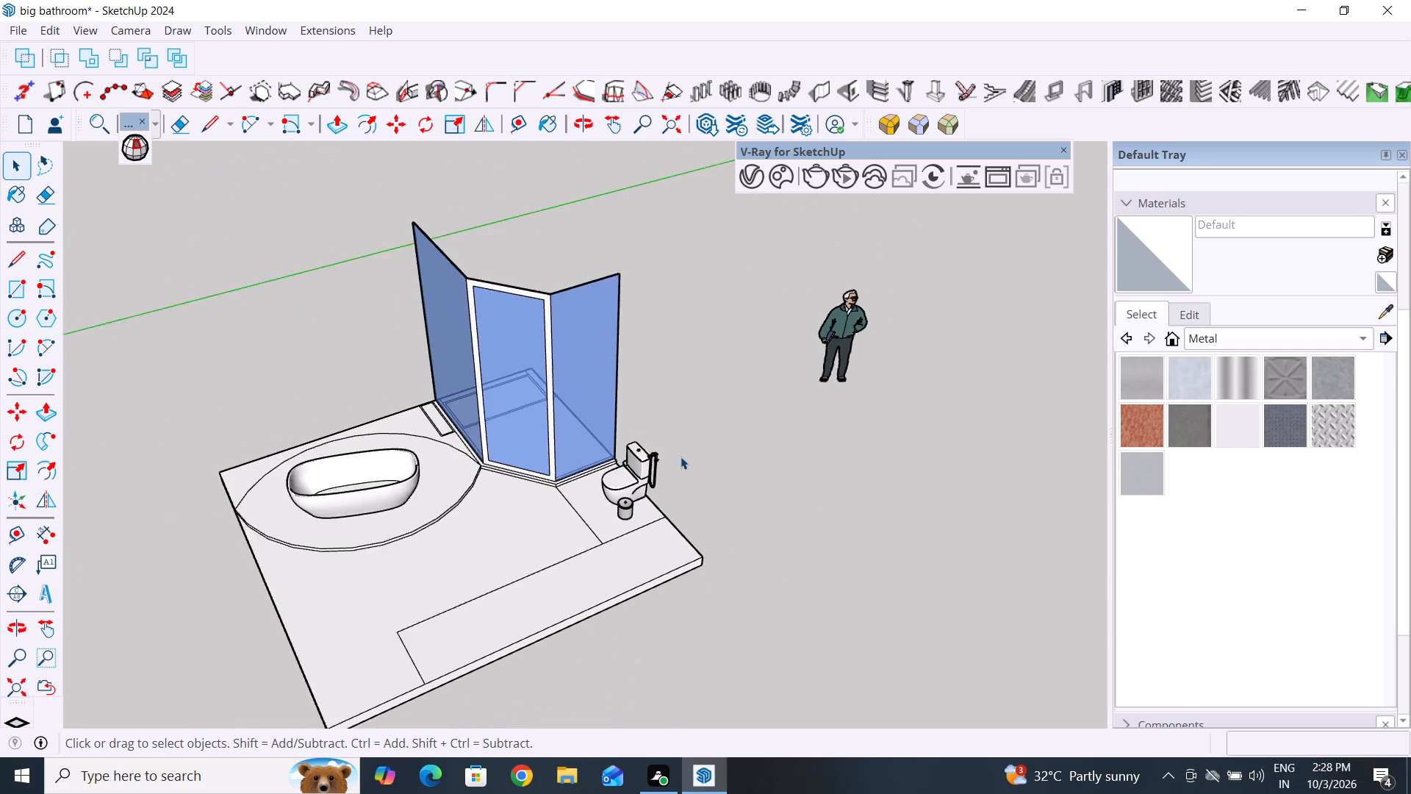
pyautogui.scroll(-2, 681, 457)
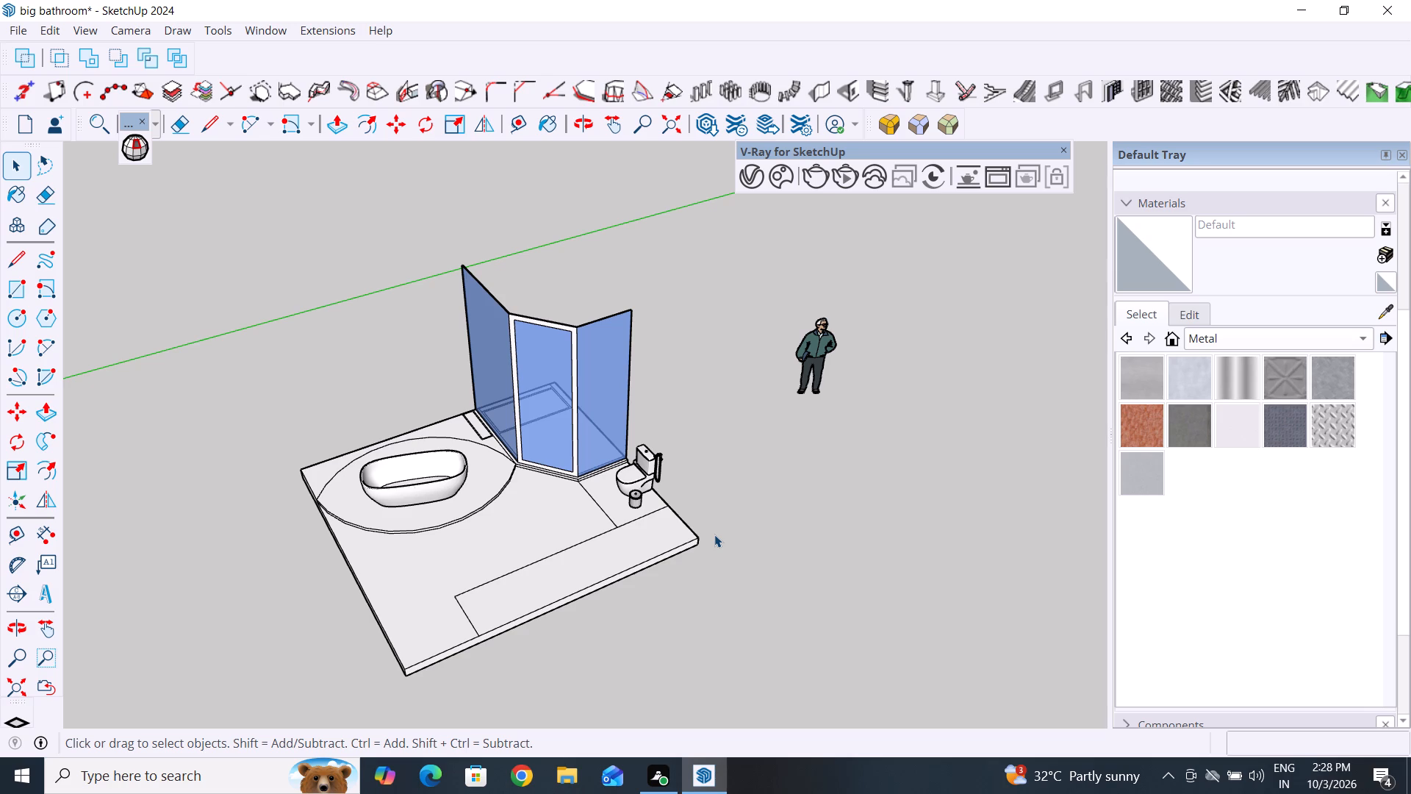
pyautogui.click(759, 577)
pyautogui.scroll(4, 603, 504)
pyautogui.moveTo(622, 531); pyautogui.dragTo(809, 518, button='middle')
pyautogui.scroll(-4, 561, 530)
pyautogui.moveTo(529, 562); pyautogui.dragTo(679, 589, button='middle')
pyautogui.scroll(-5, 731, 459)
pyautogui.moveTo(725, 523); pyautogui.dragTo(739, 601, button='middle')
pyautogui.scroll(4, 557, 643)
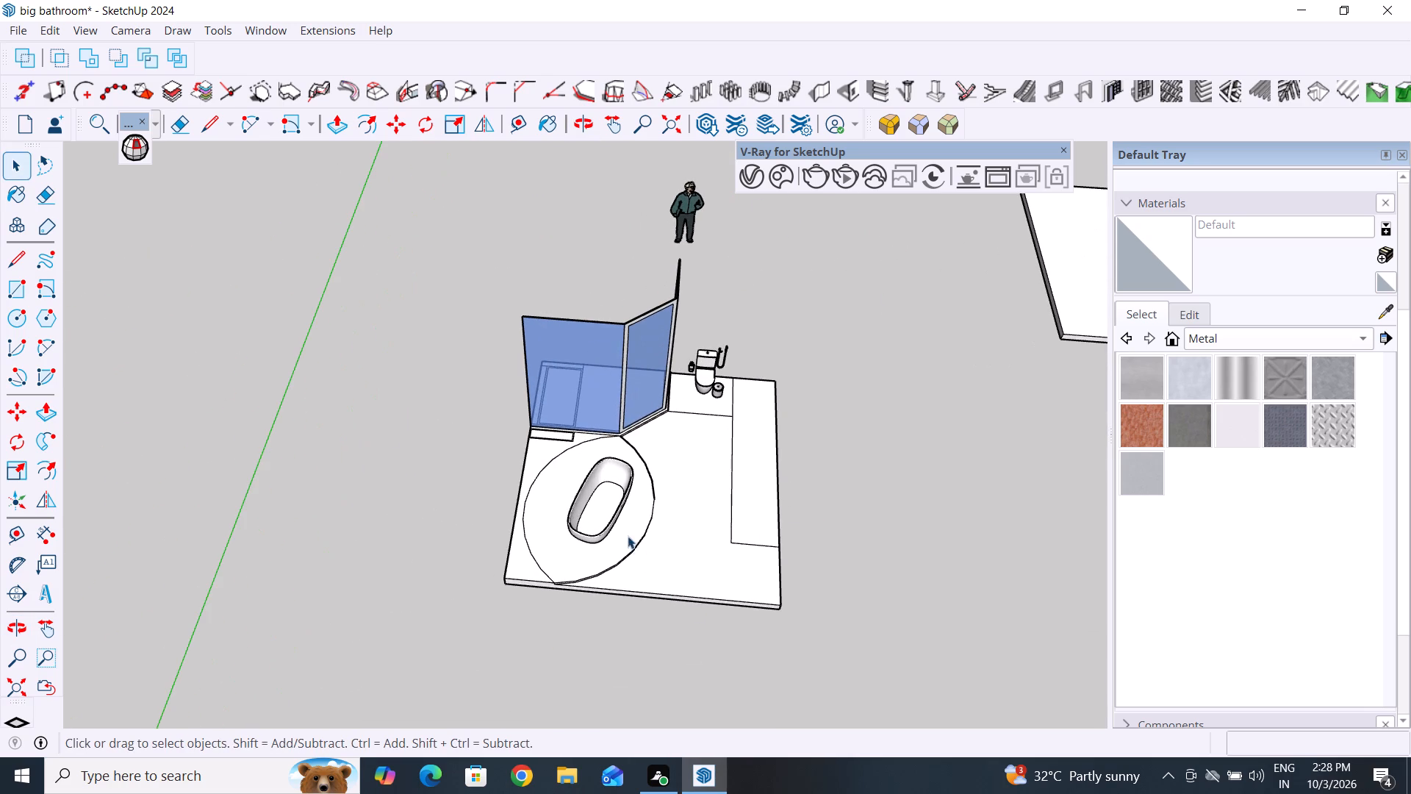
pyautogui.moveTo(868, 503); pyautogui.dragTo(867, 409, button='middle')
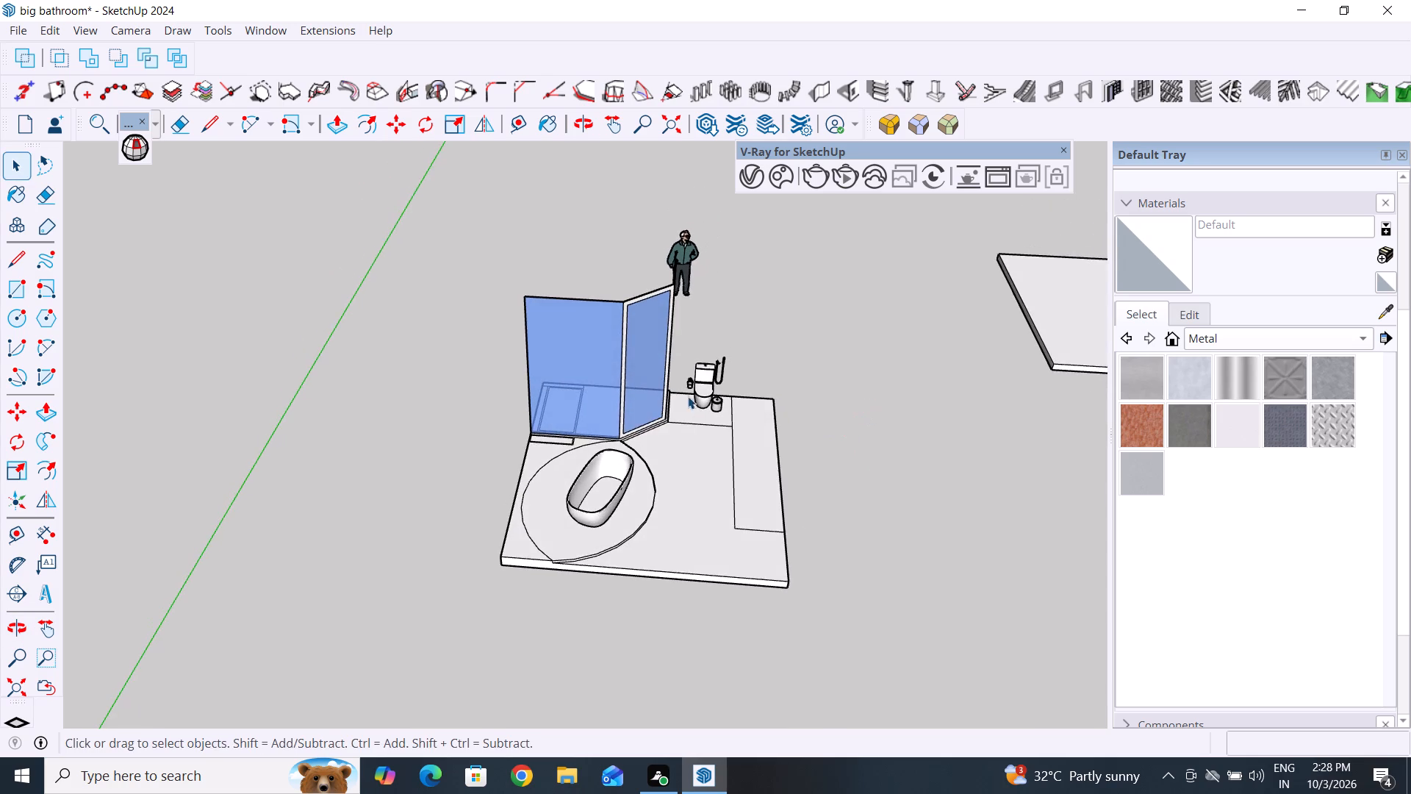
pyautogui.scroll(3, 686, 384)
pyautogui.moveTo(728, 422); pyautogui.dragTo(515, 480, button='middle')
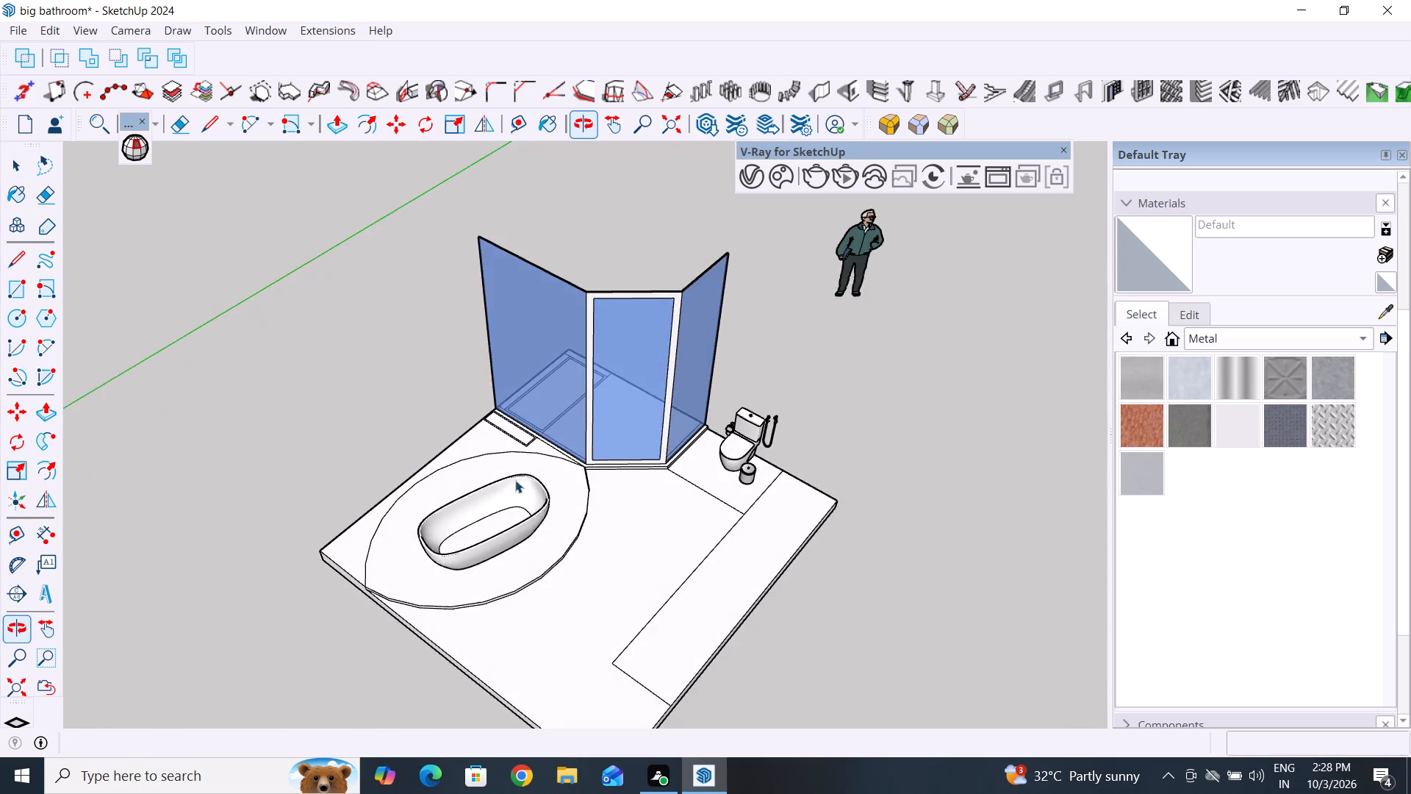
# Extend the toilet area's front boundary with a line about 33.7" long to the floor slab's outer edge.
pyautogui.scroll(5, 866, 504)
pyautogui.scroll(3, 704, 490)
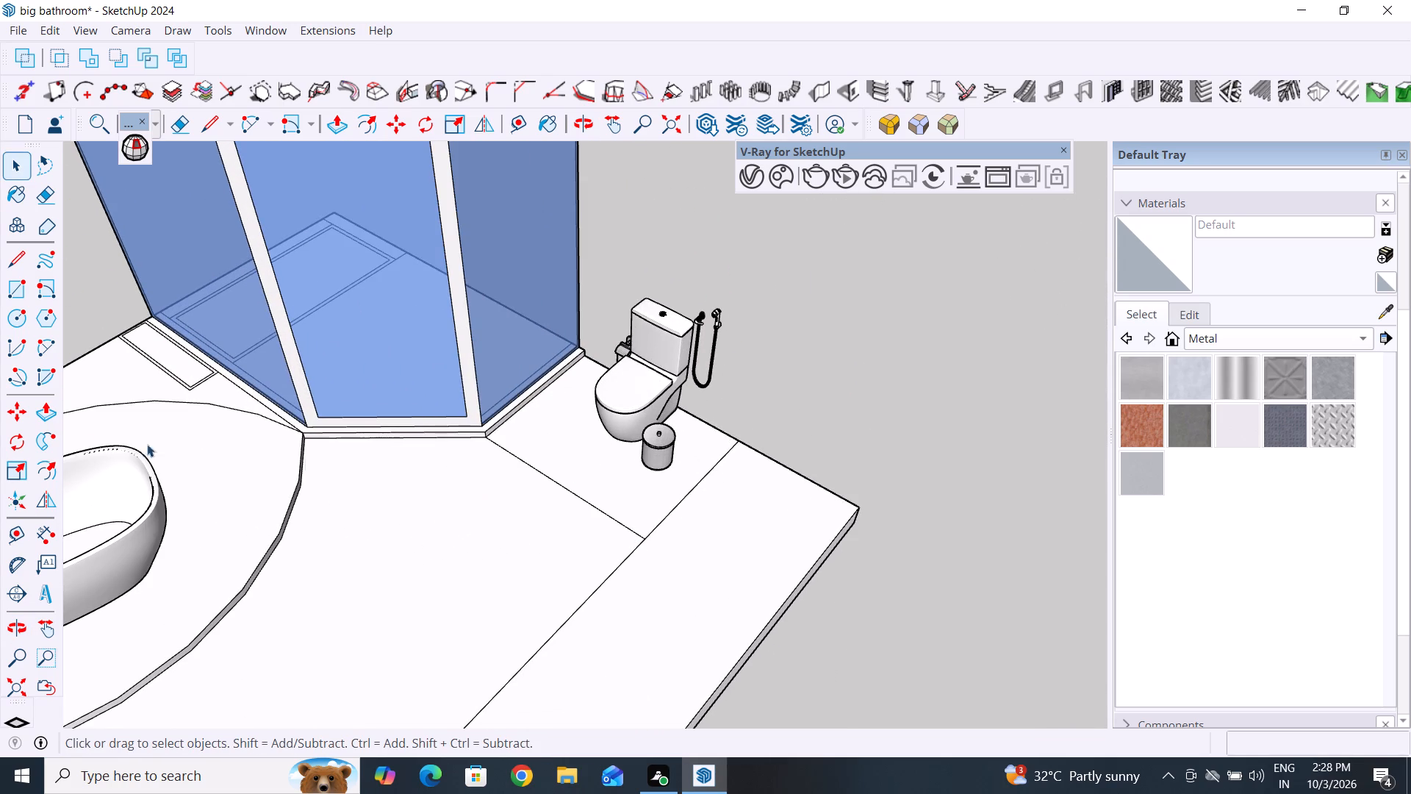
pyautogui.click(25, 265)
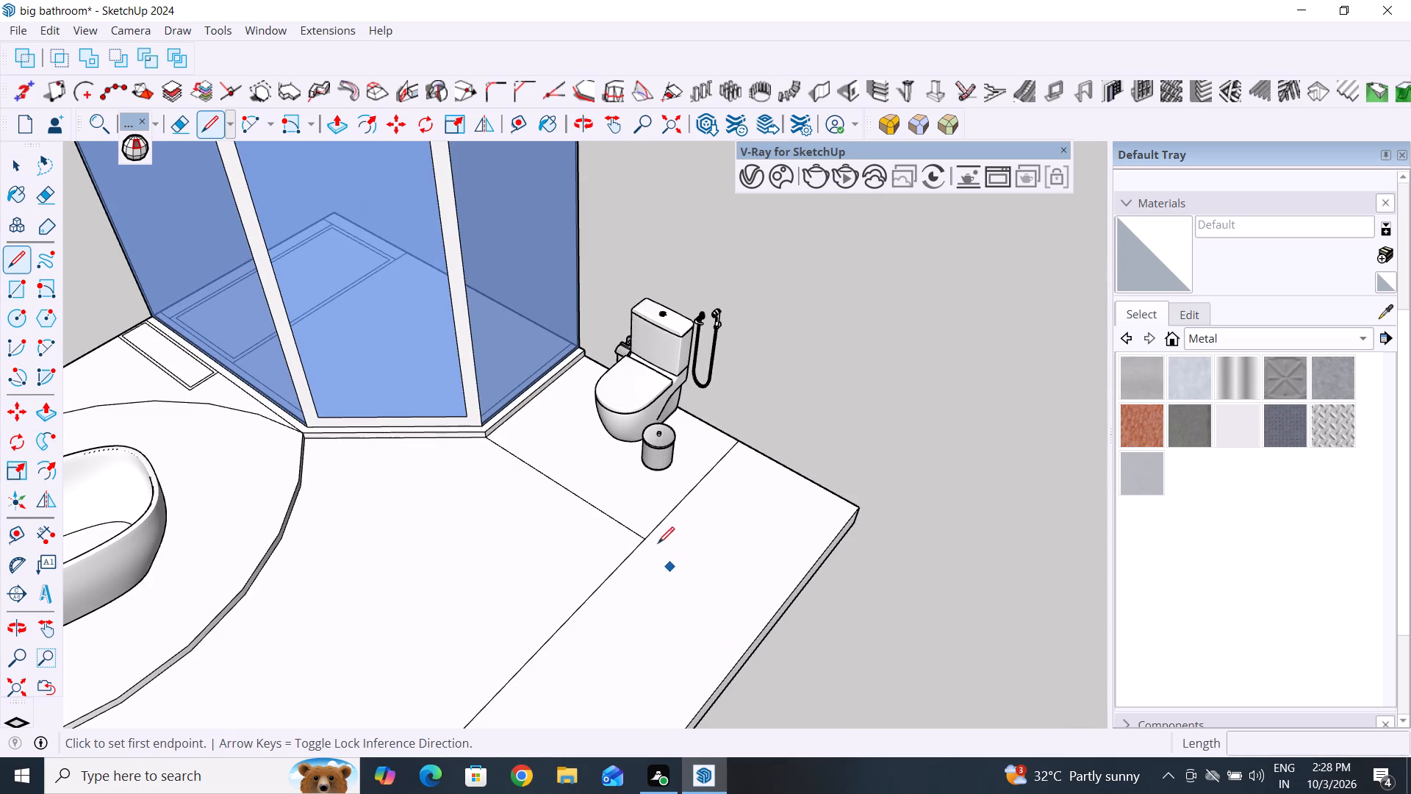
pyautogui.click(645, 539)
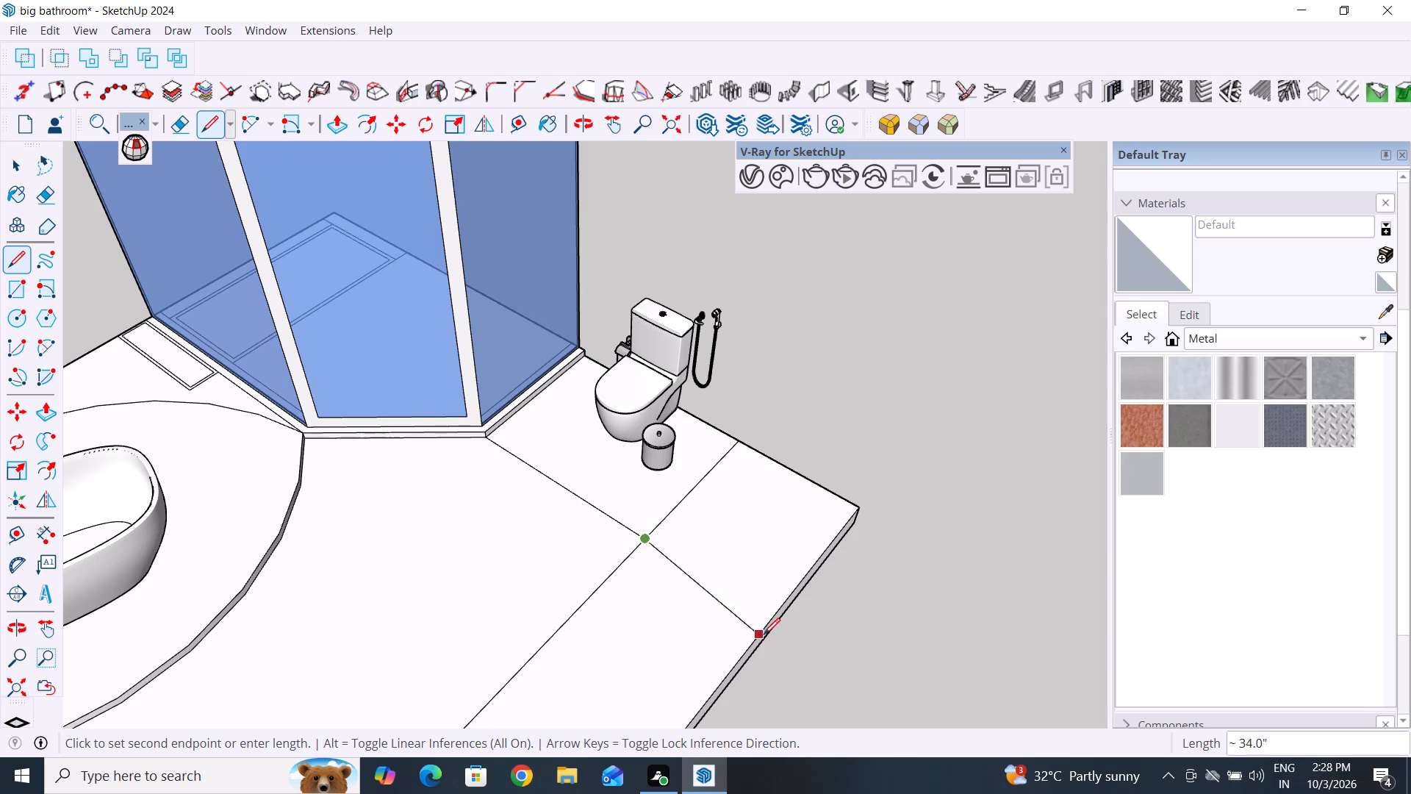
pyautogui.click(775, 614)
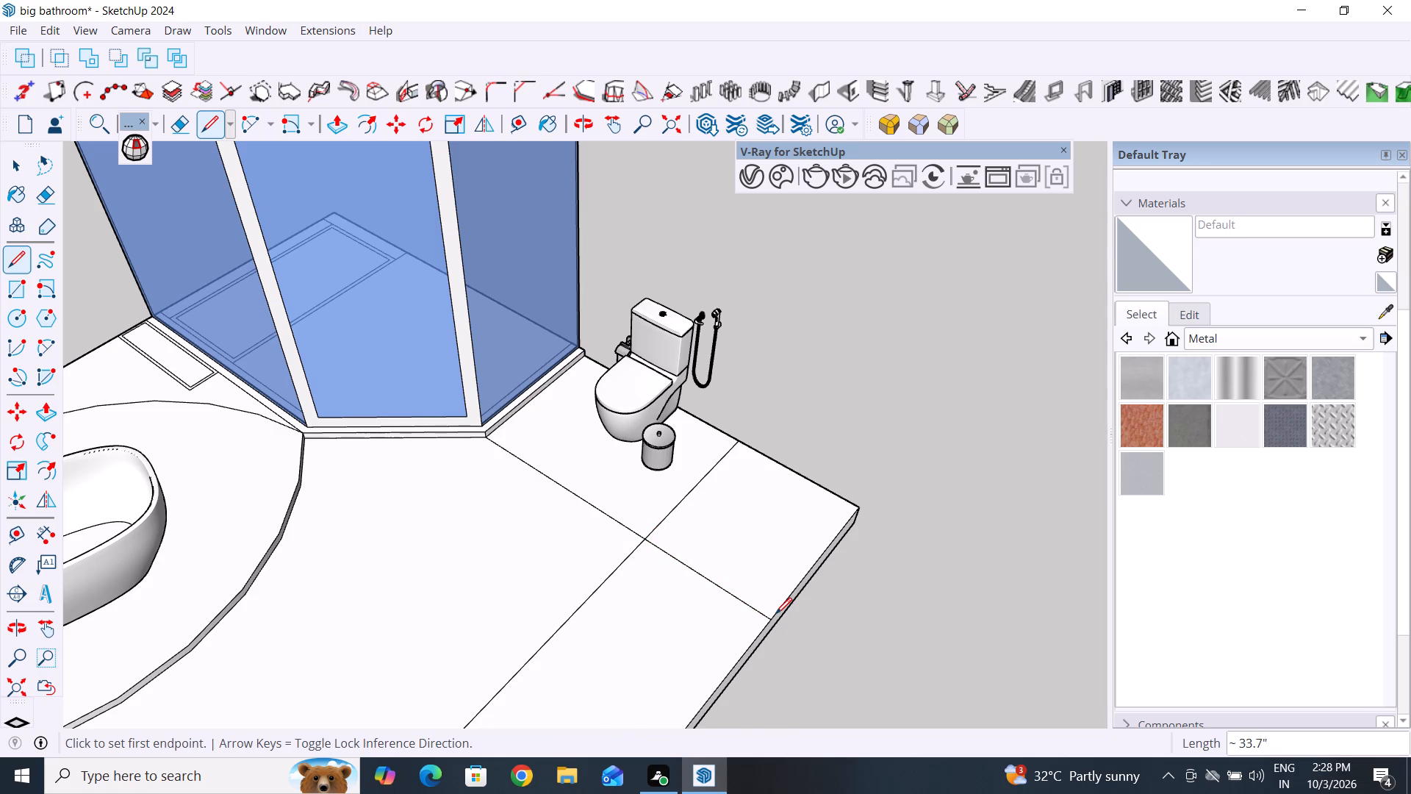
pyautogui.press('Escape')
pyautogui.click(20, 175)
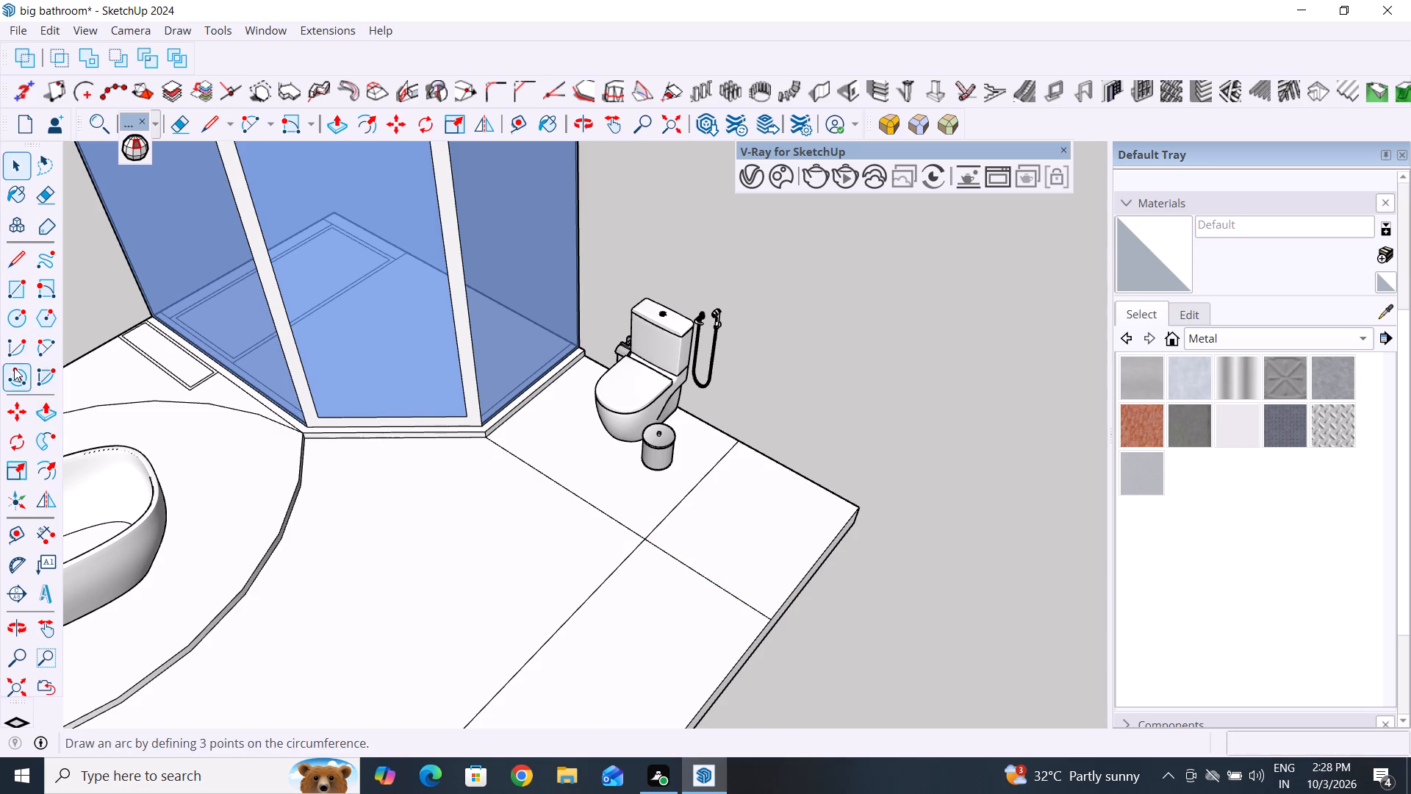
# Erase the edge beside the bin that separates the toilet area from the slab's corner section.
pyautogui.click(184, 126)
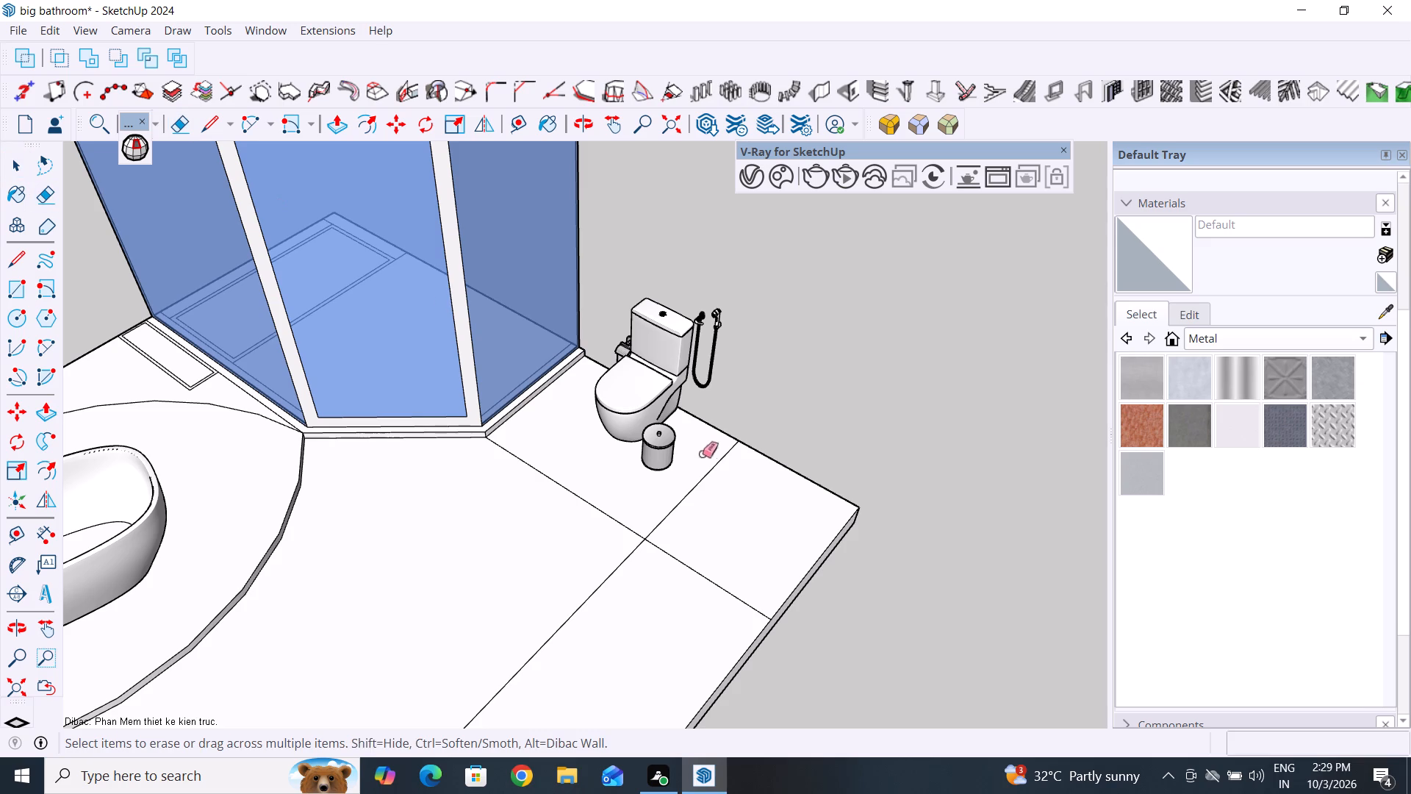
pyautogui.moveTo(697, 460); pyautogui.dragTo(712, 508)
# Examine the widened toilet area and its boundary next to the shower enclosure from several angles.
pyautogui.scroll(-13, 821, 509)
pyautogui.moveTo(768, 539); pyautogui.dragTo(866, 528, button='middle')
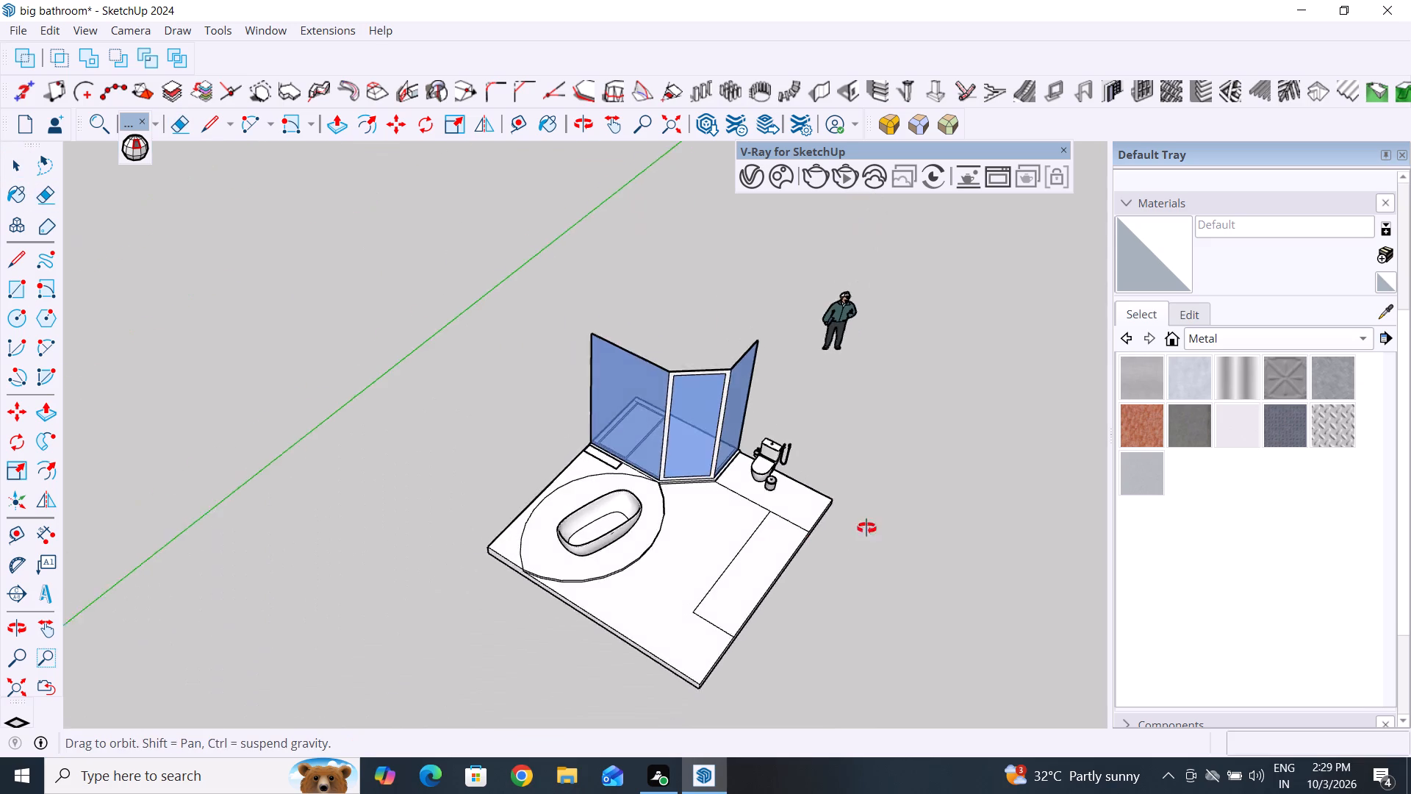
pyautogui.moveTo(866, 528); pyautogui.dragTo(936, 492, button='middle')
pyautogui.scroll(4, 905, 404)
pyautogui.moveTo(890, 440); pyautogui.dragTo(926, 390, button='middle')
pyautogui.scroll(3, 682, 469)
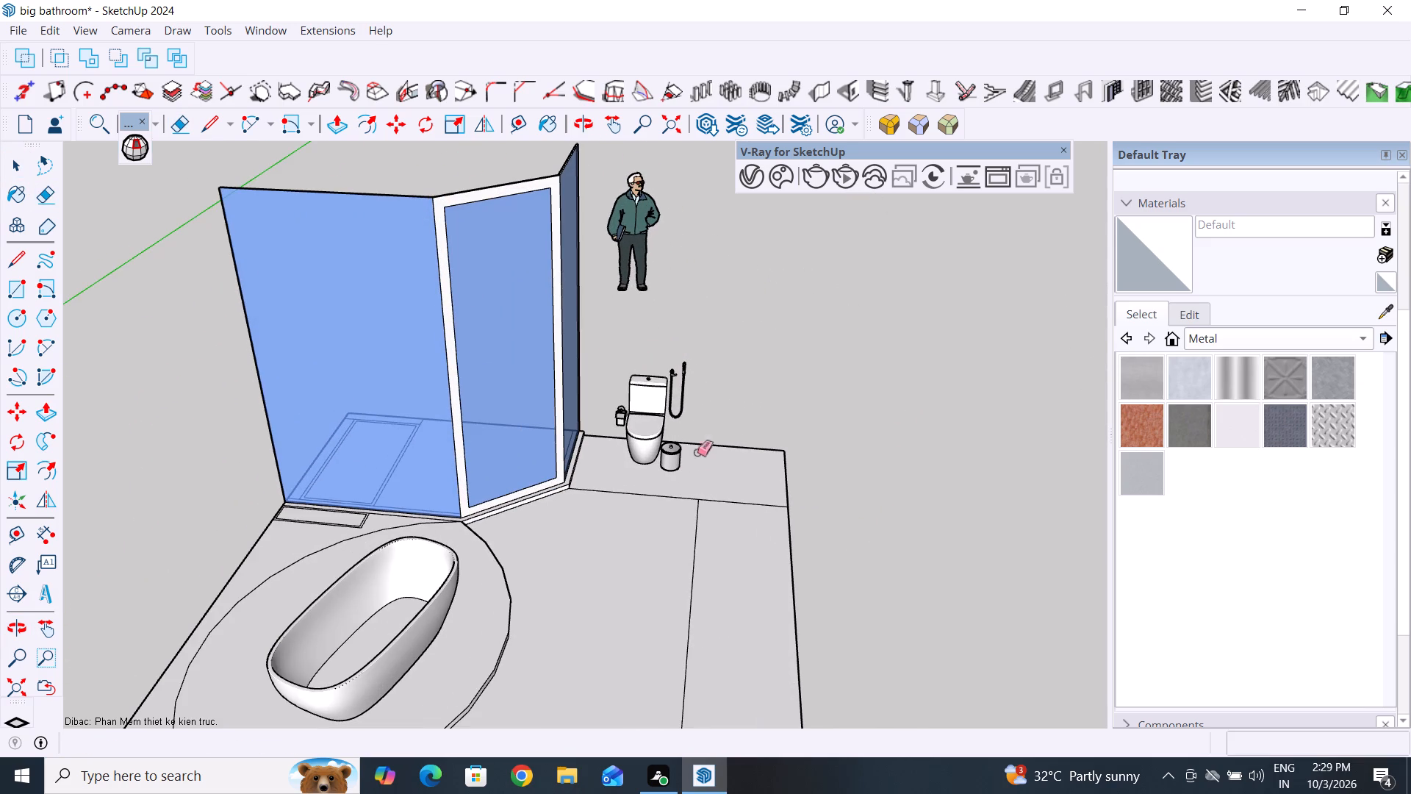
pyautogui.click(14, 160)
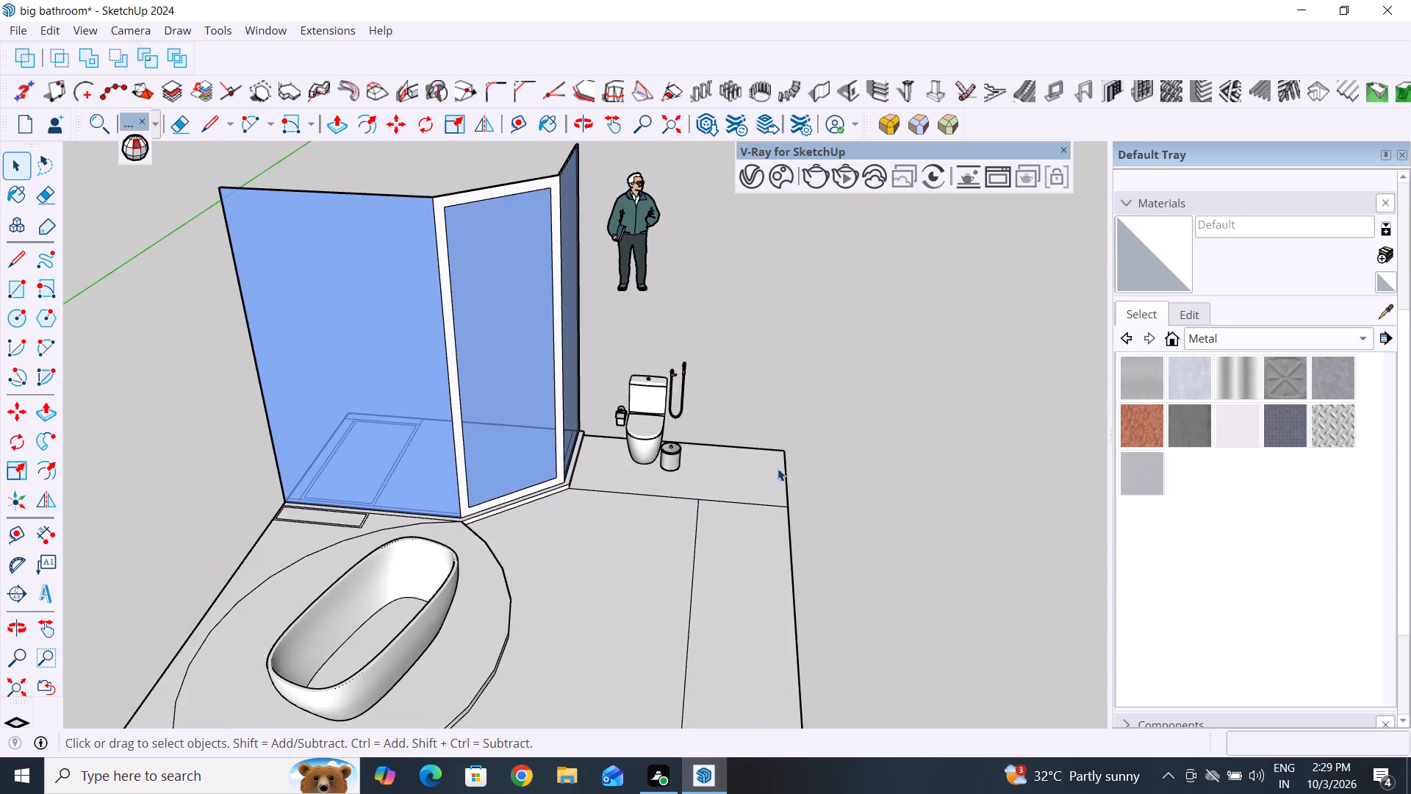
pyautogui.click(926, 398)
pyautogui.scroll(3, 628, 529)
pyautogui.moveTo(633, 532); pyautogui.dragTo(721, 566, button='middle')
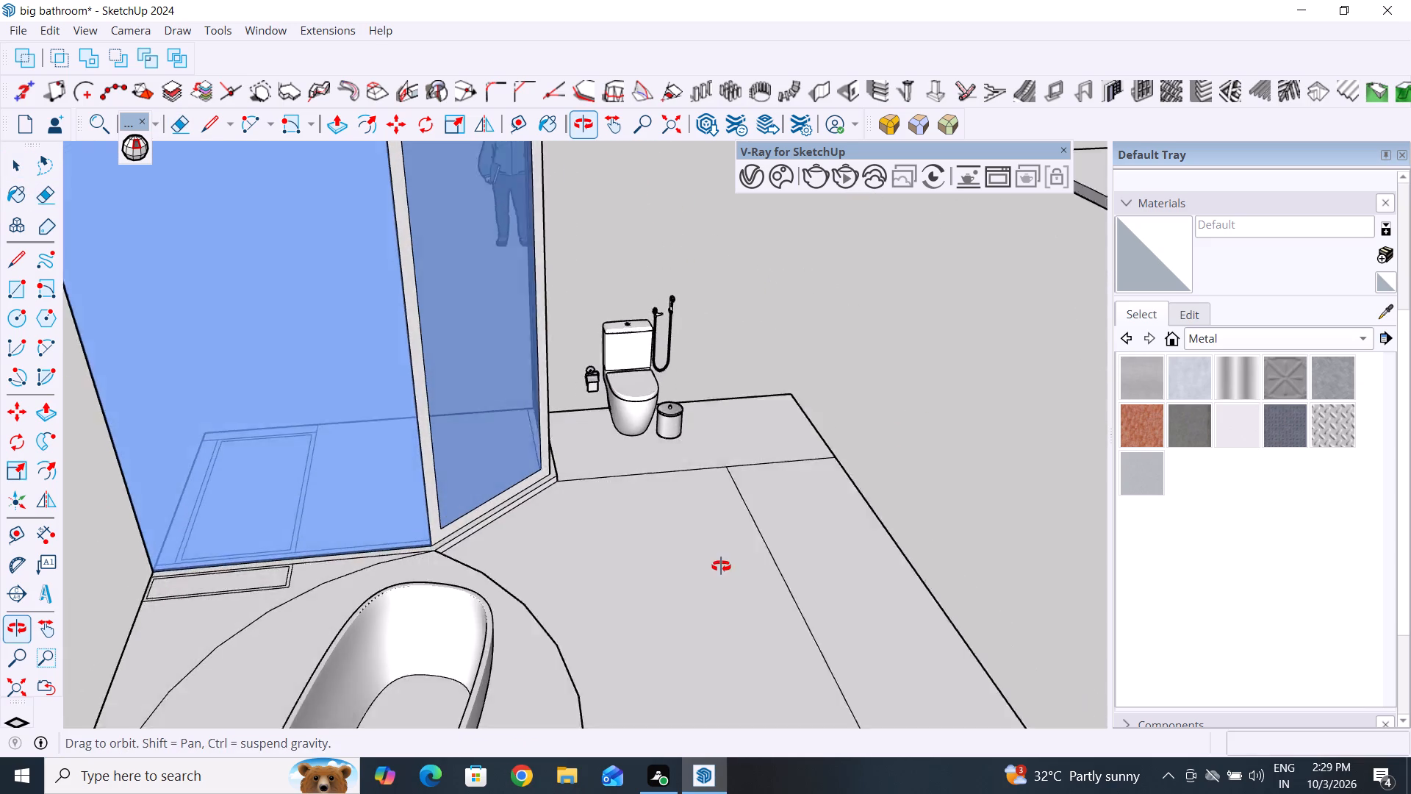
pyautogui.moveTo(721, 566); pyautogui.dragTo(719, 568, button='middle')
pyautogui.scroll(-4, 600, 438)
pyautogui.scroll(4, 584, 454)
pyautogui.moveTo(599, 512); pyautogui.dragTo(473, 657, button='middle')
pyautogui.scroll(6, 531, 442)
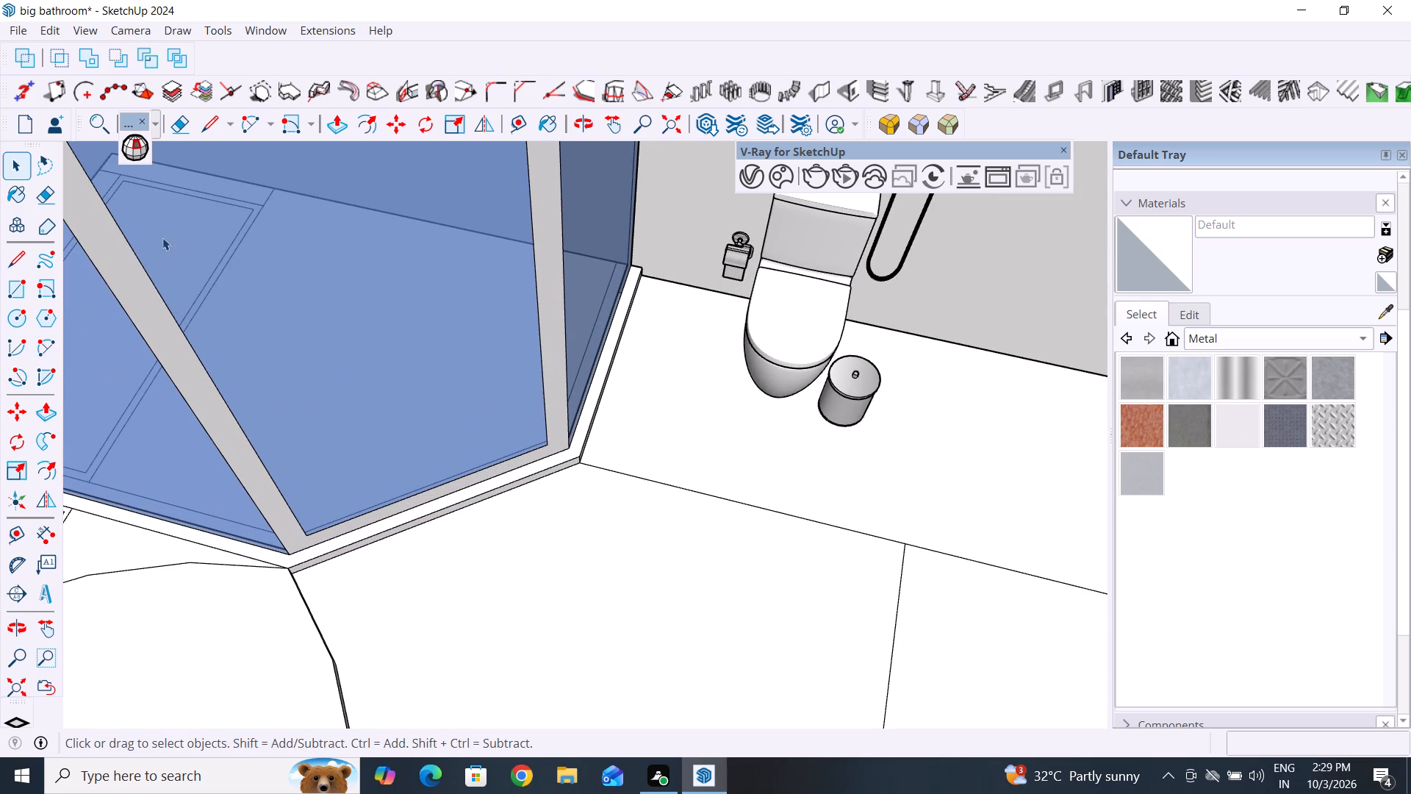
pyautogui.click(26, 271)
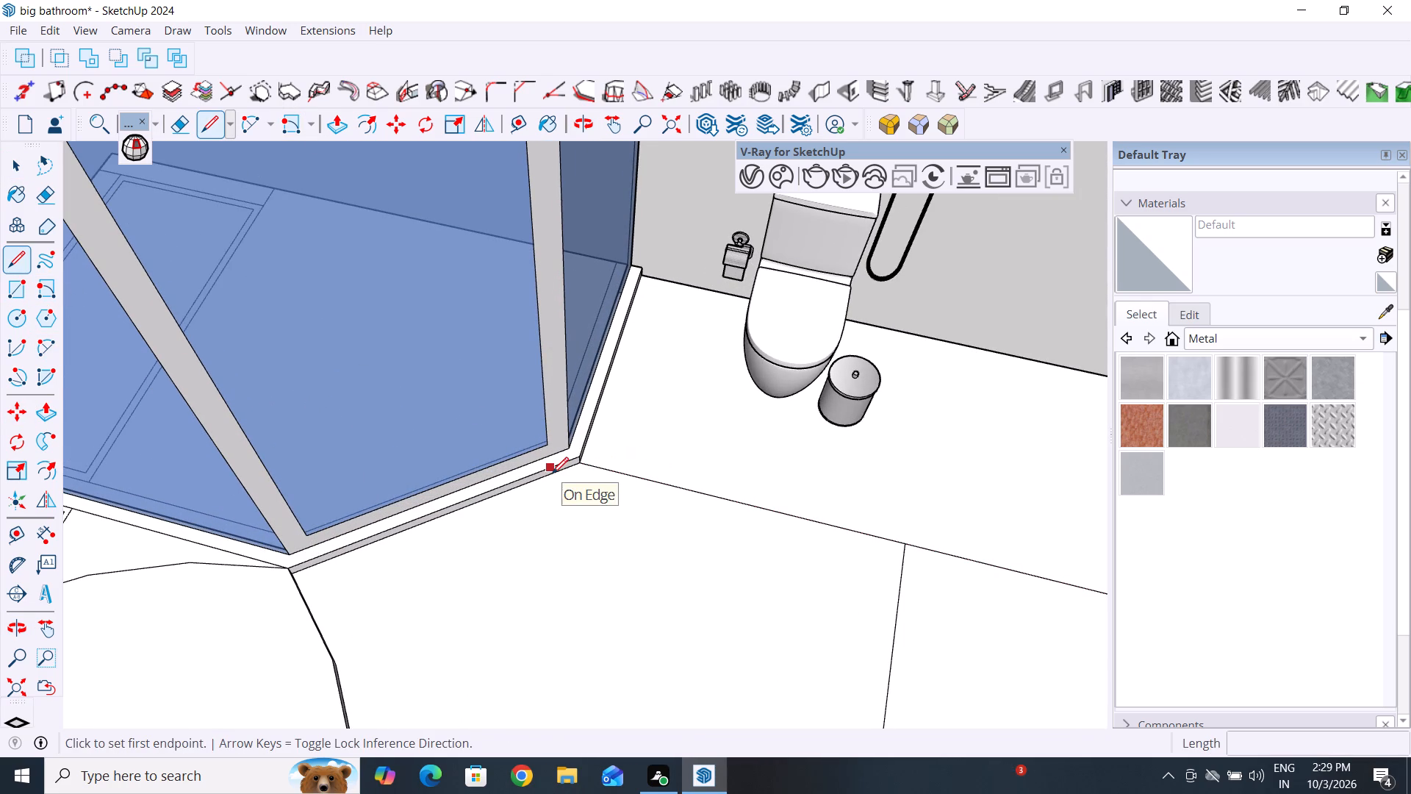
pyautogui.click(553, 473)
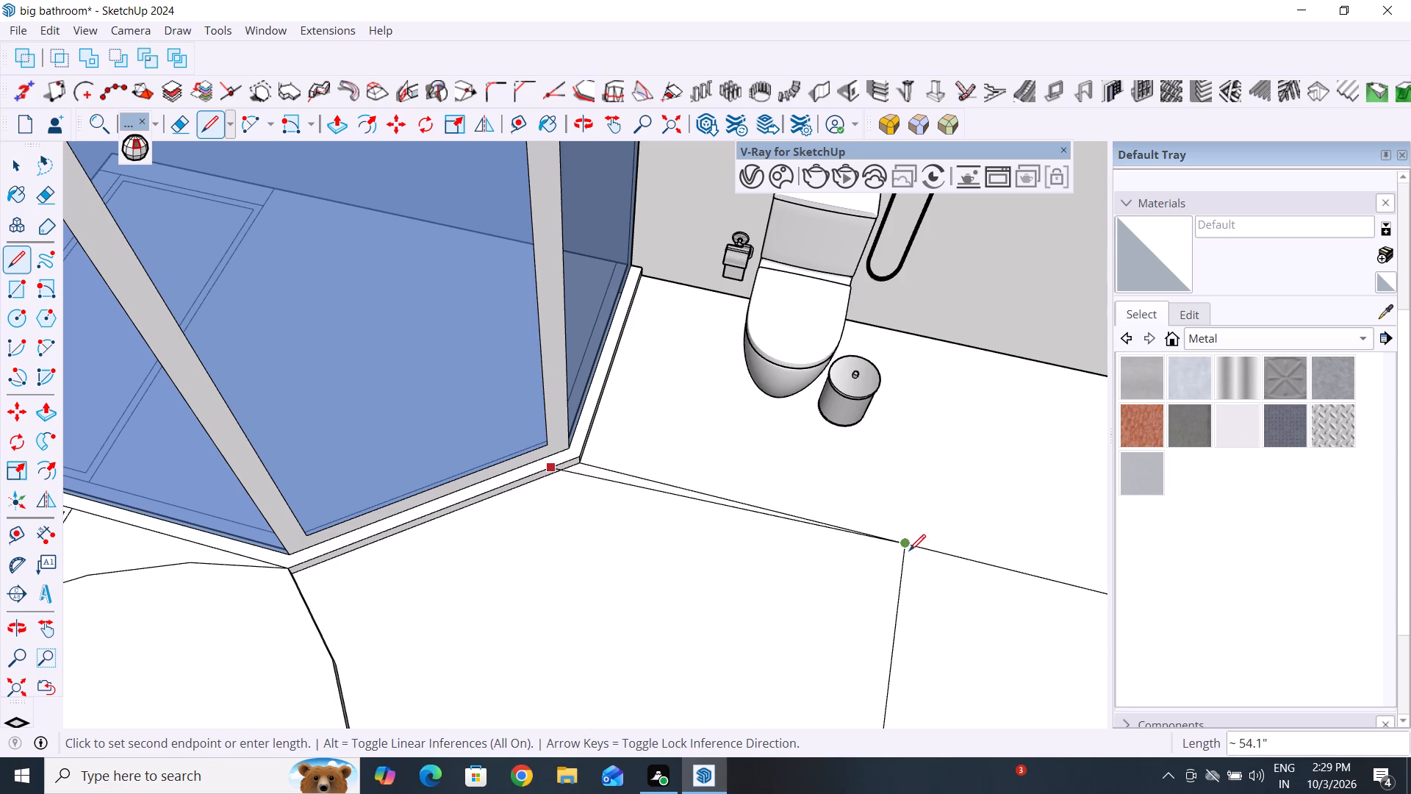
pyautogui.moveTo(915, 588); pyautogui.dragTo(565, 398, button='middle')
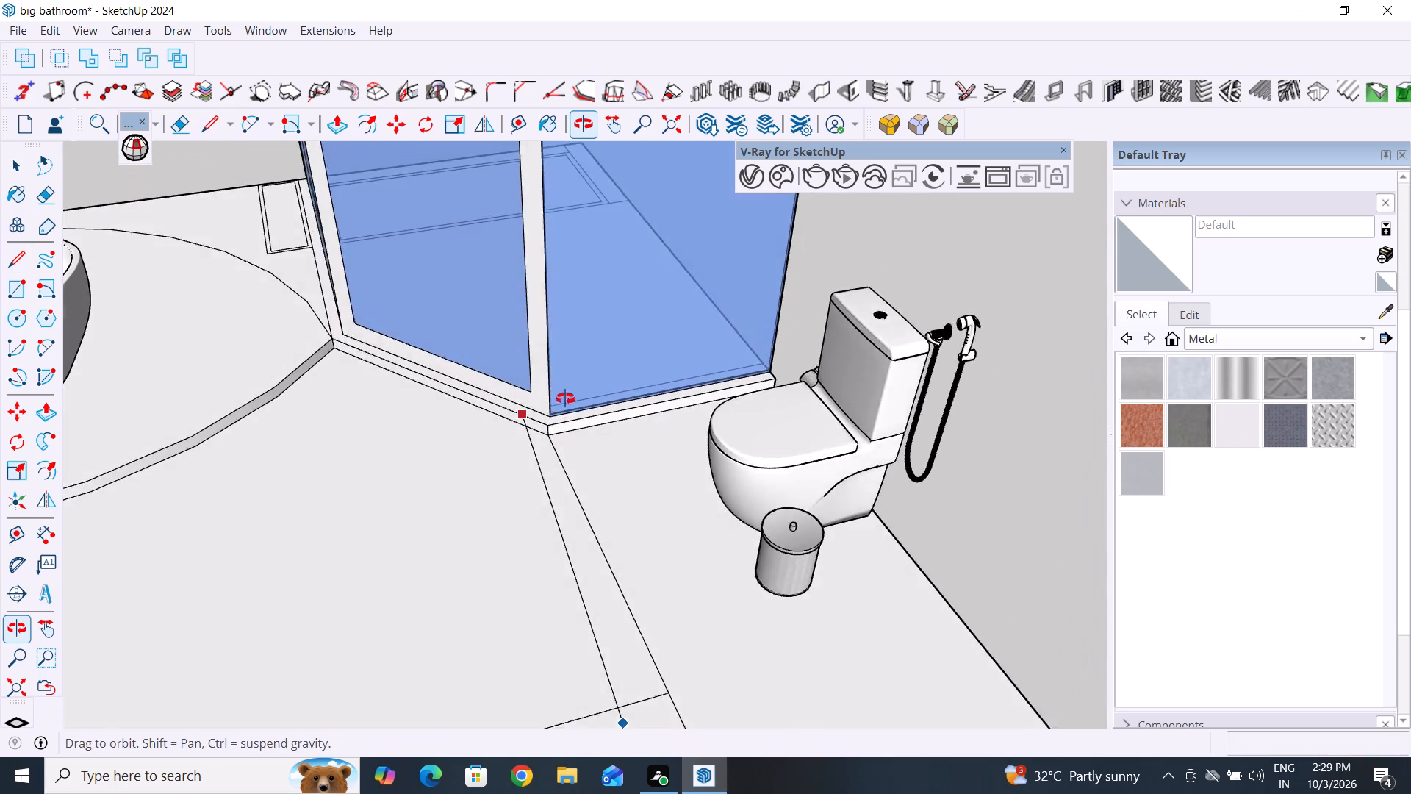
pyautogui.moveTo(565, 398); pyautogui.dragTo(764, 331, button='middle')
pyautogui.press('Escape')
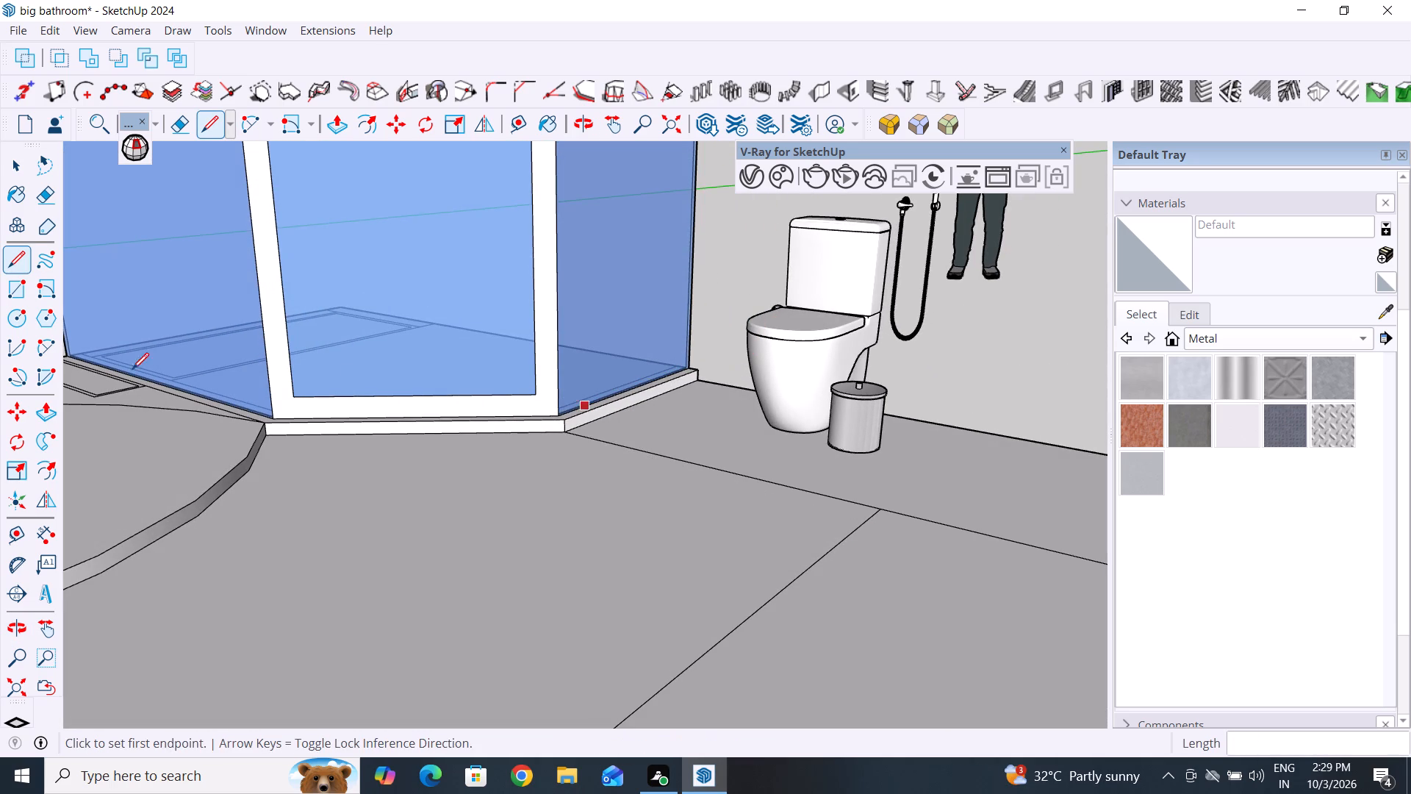
# Draw a line about 53.4" long from the shower base's front bottom edge to the junction of the toilet boundary and the long floor strip.
pyautogui.click(13, 257)
pyautogui.scroll(4, 570, 434)
pyautogui.moveTo(561, 426); pyautogui.dragTo(561, 437, button='middle')
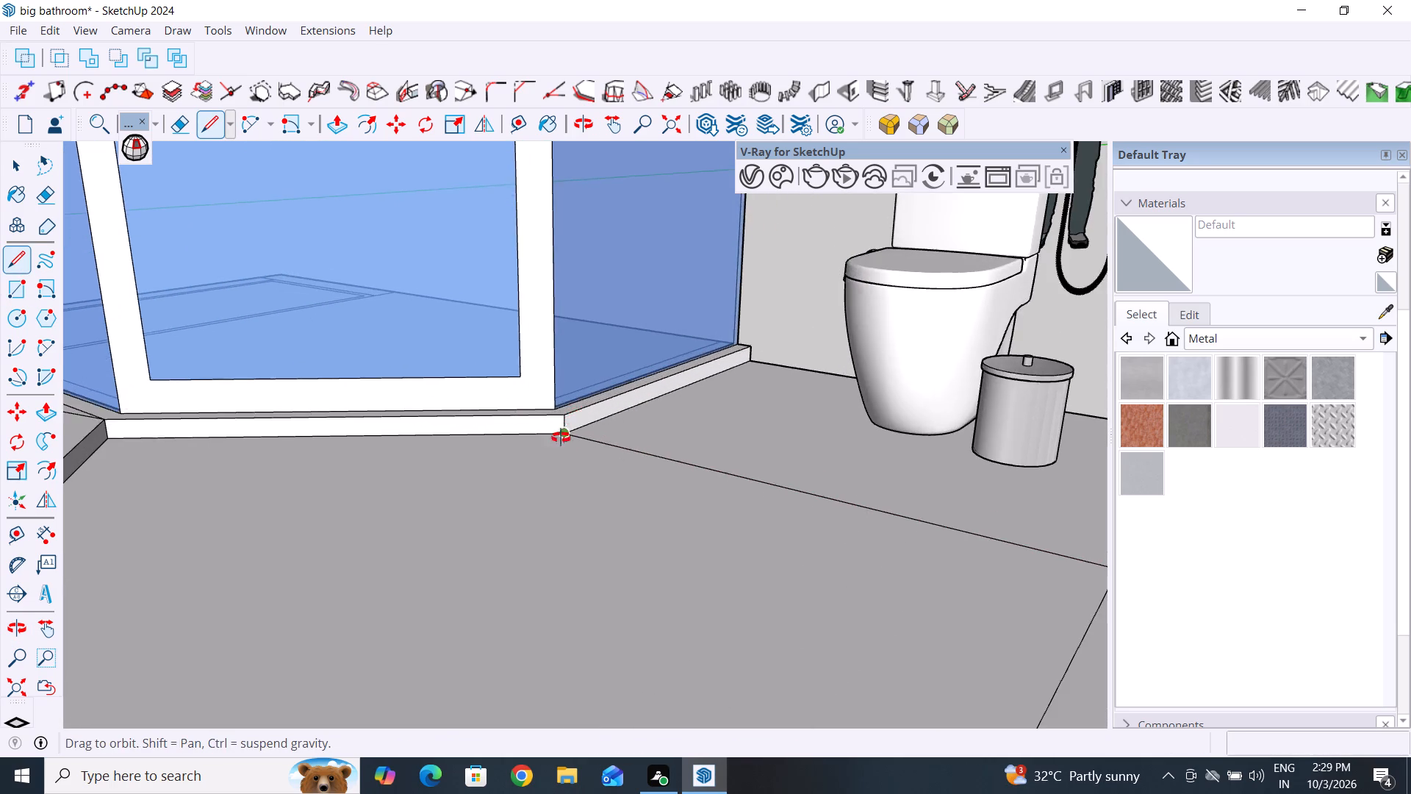
pyautogui.moveTo(561, 437); pyautogui.dragTo(553, 562, button='middle')
pyautogui.click(520, 533)
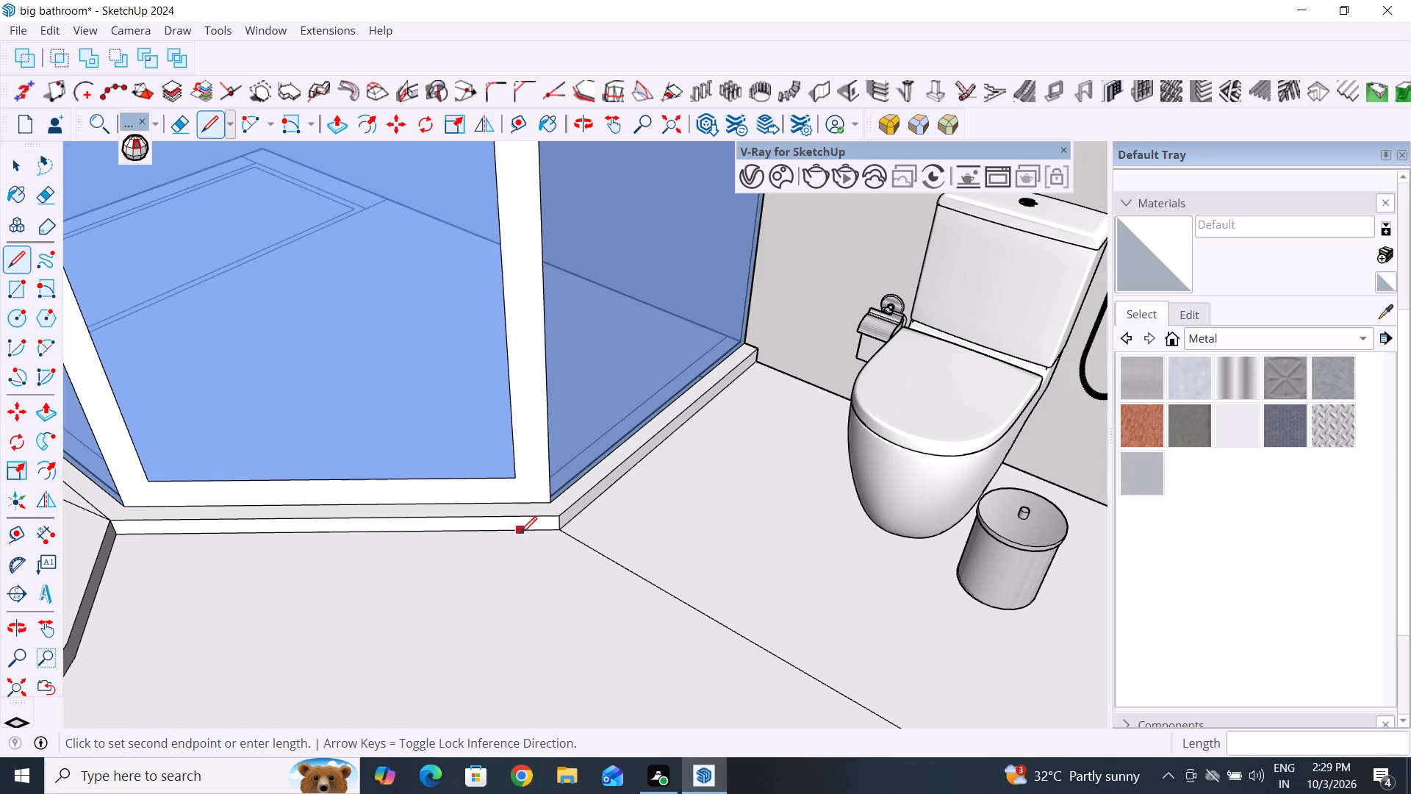
pyautogui.scroll(-10, 520, 533)
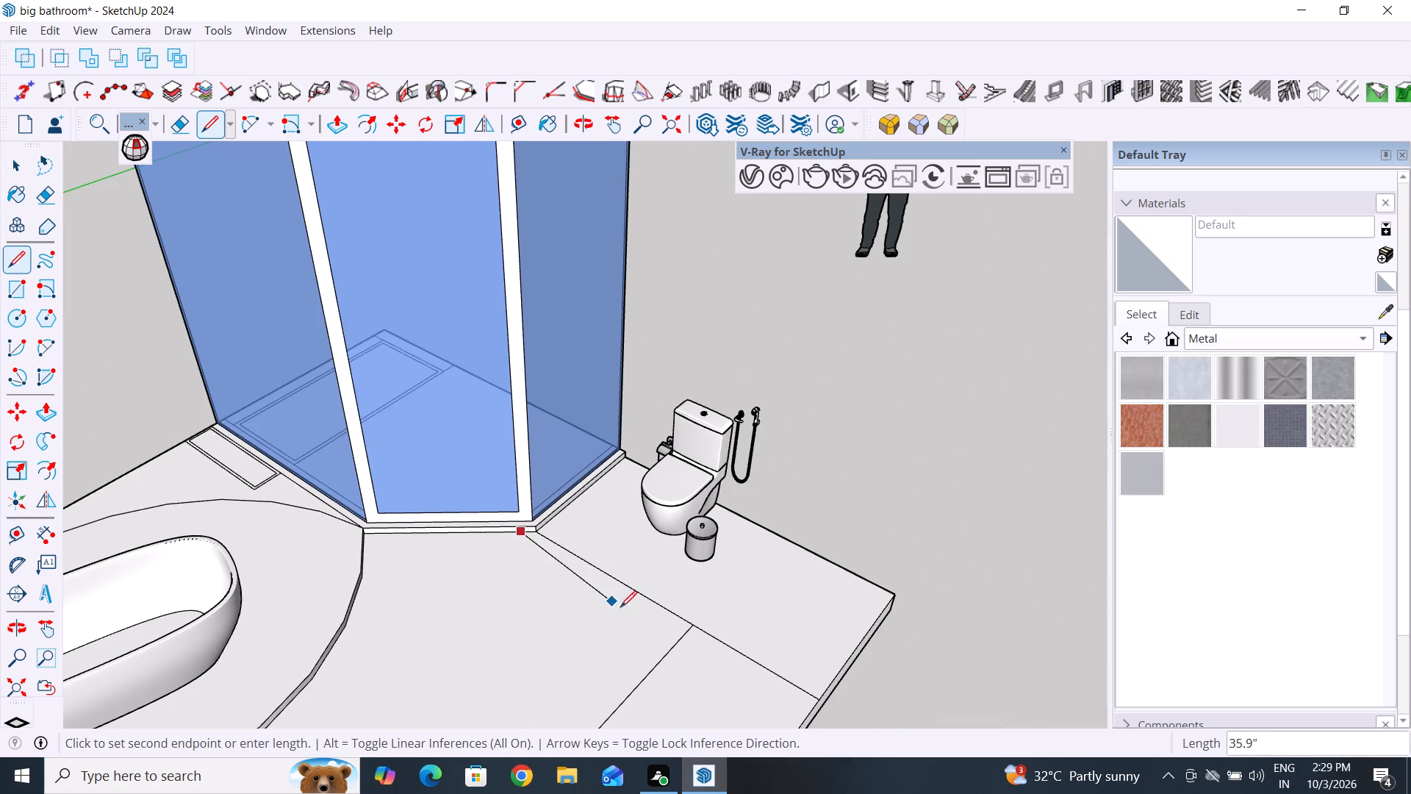
pyautogui.click(685, 635)
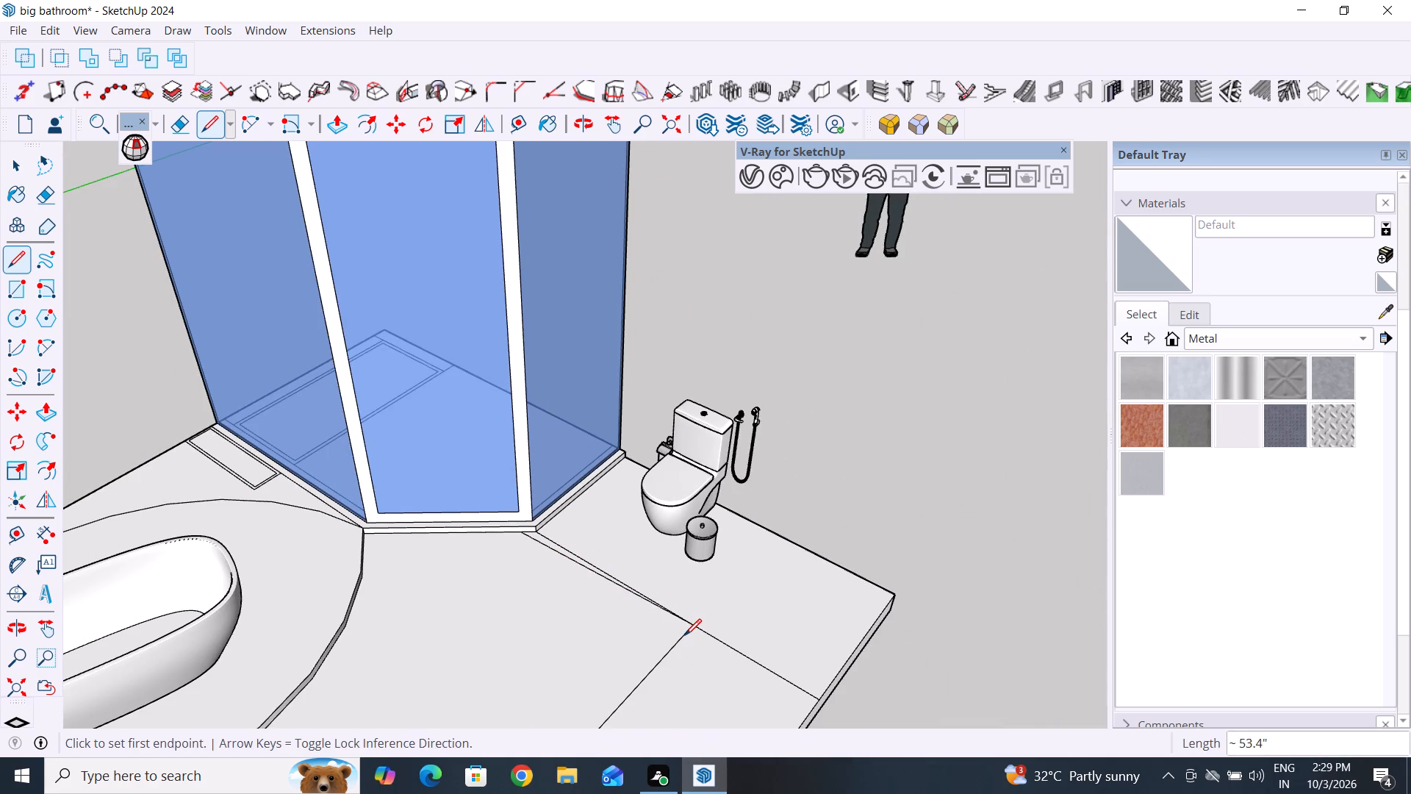
# Undo the last line and redraw it about 54.3" long from the shower base's front bottom edge to the long floor strip's inner edge.
pyautogui.hotkey('ctrl', 'z')
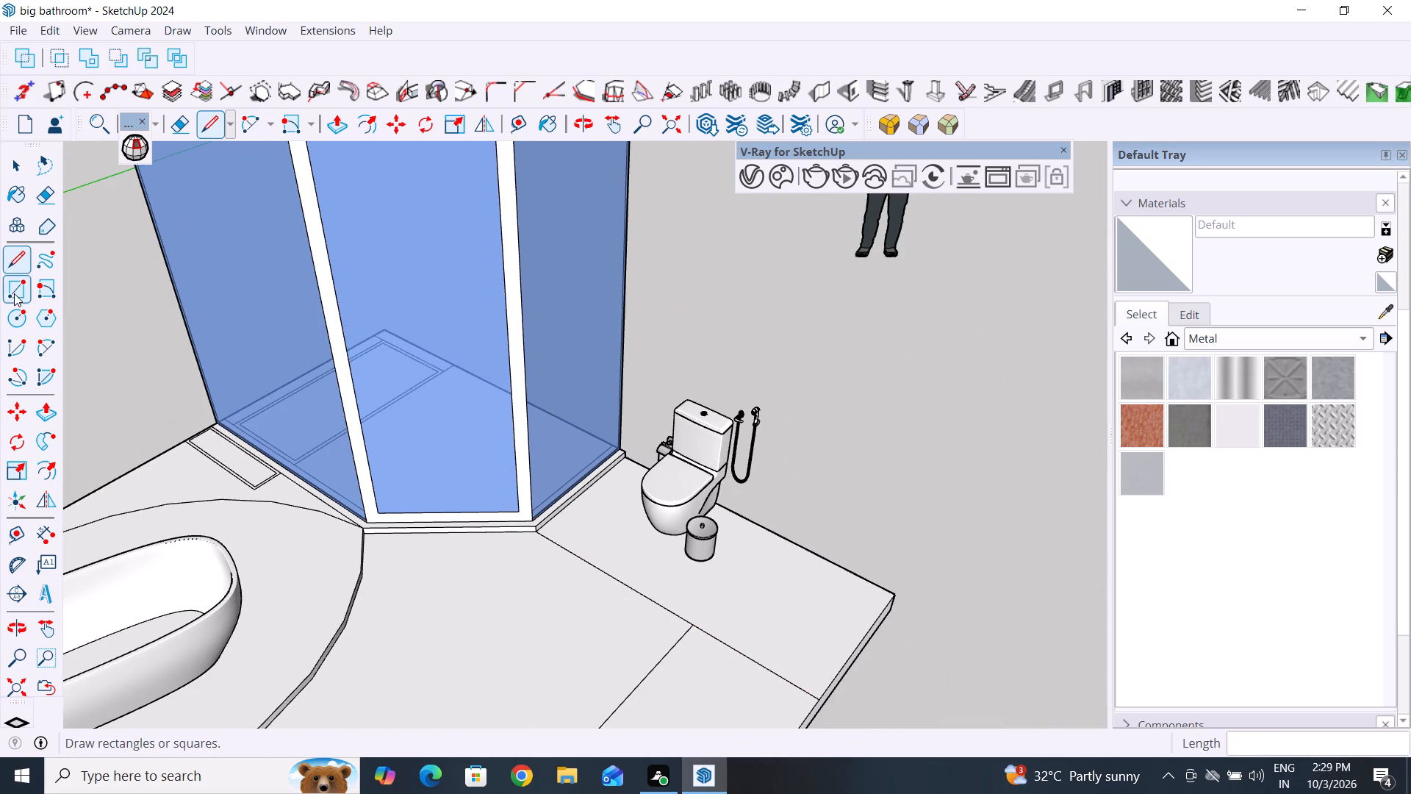
pyautogui.click(19, 262)
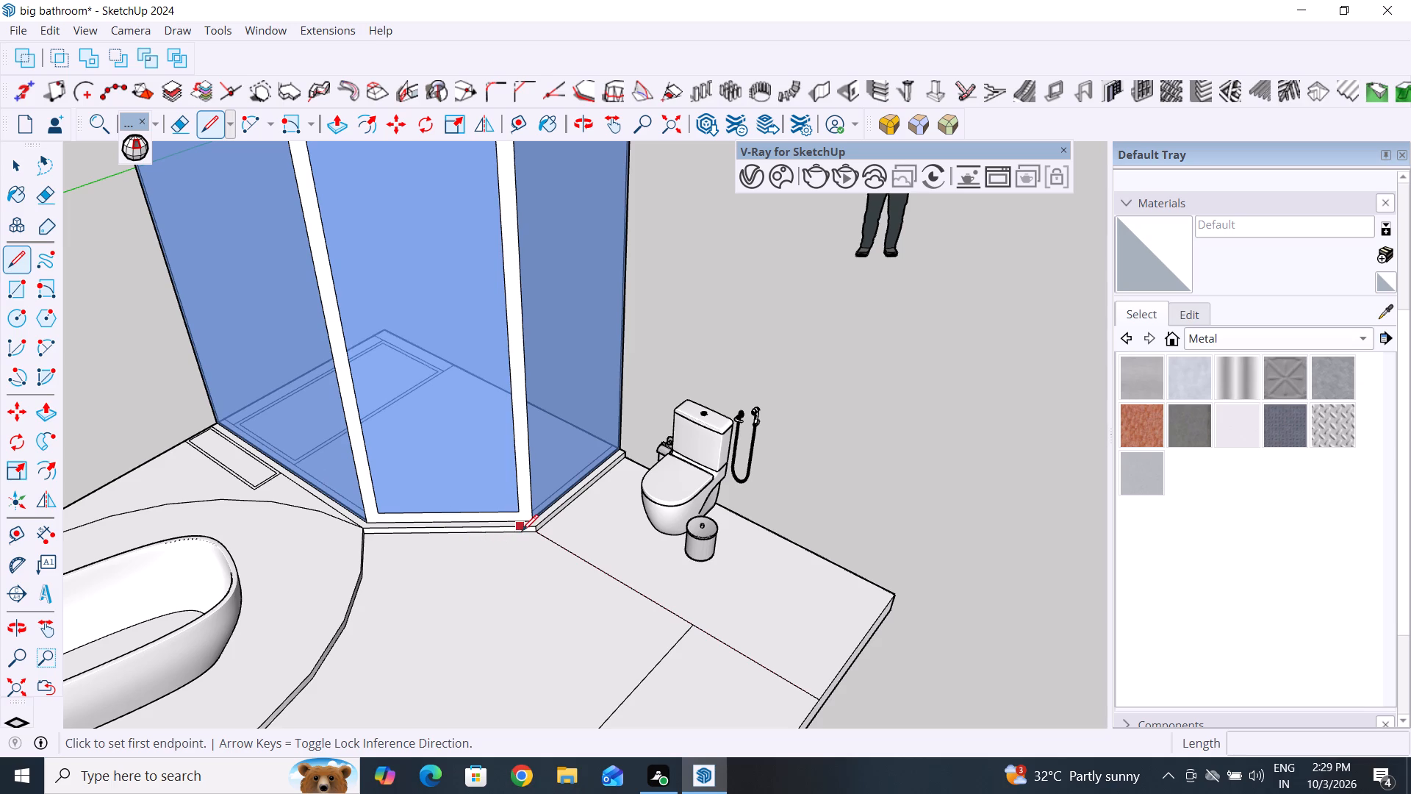
pyautogui.click(516, 536)
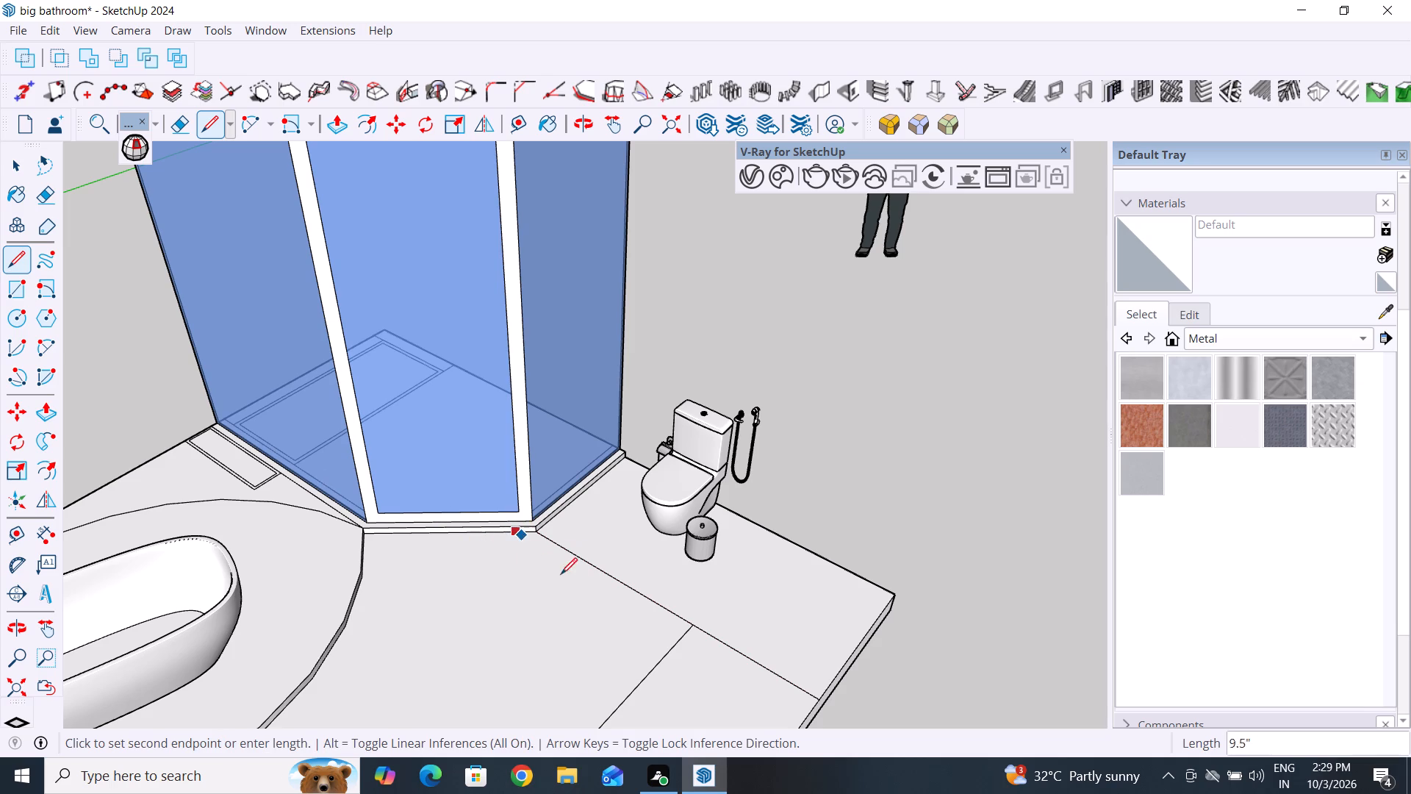
pyautogui.click(681, 636)
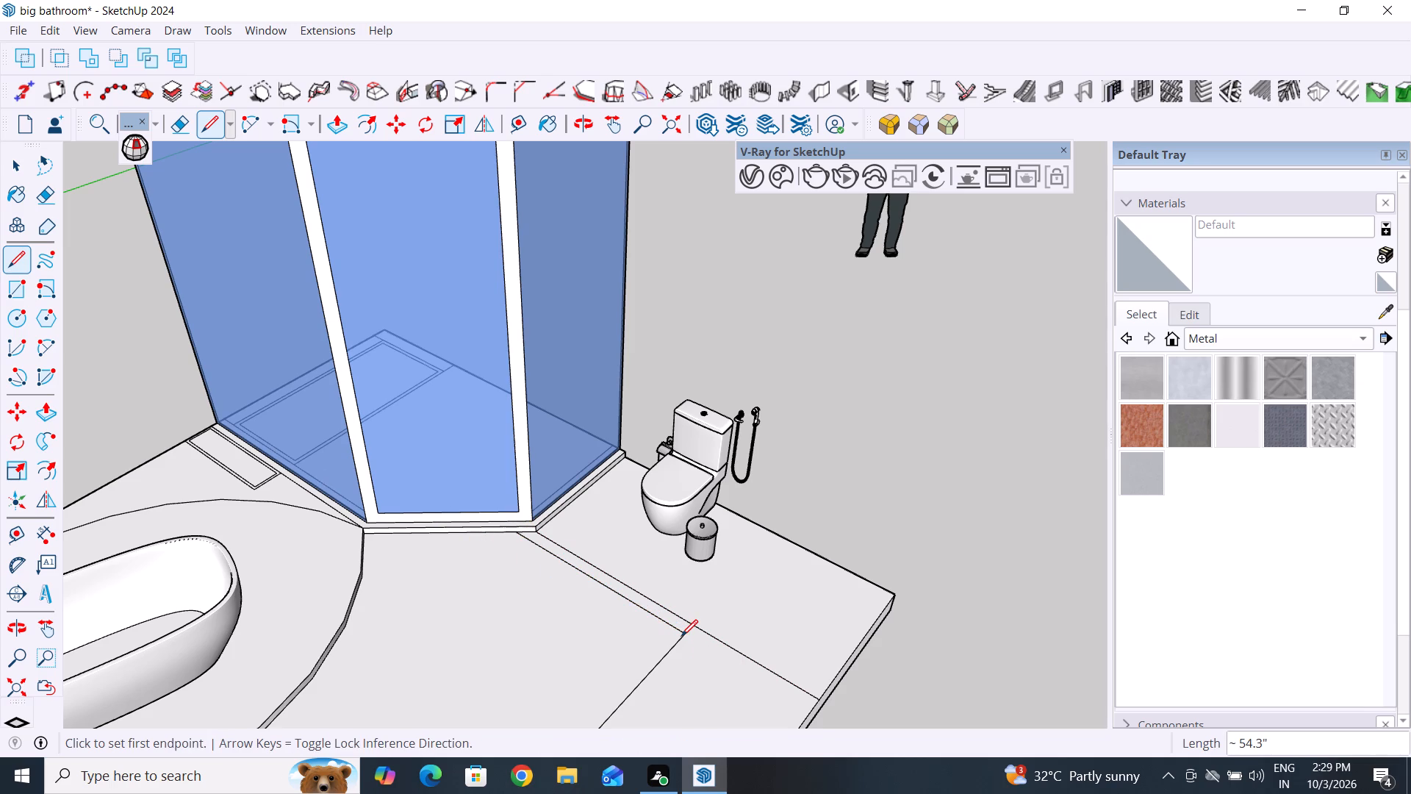
pyautogui.press('Escape')
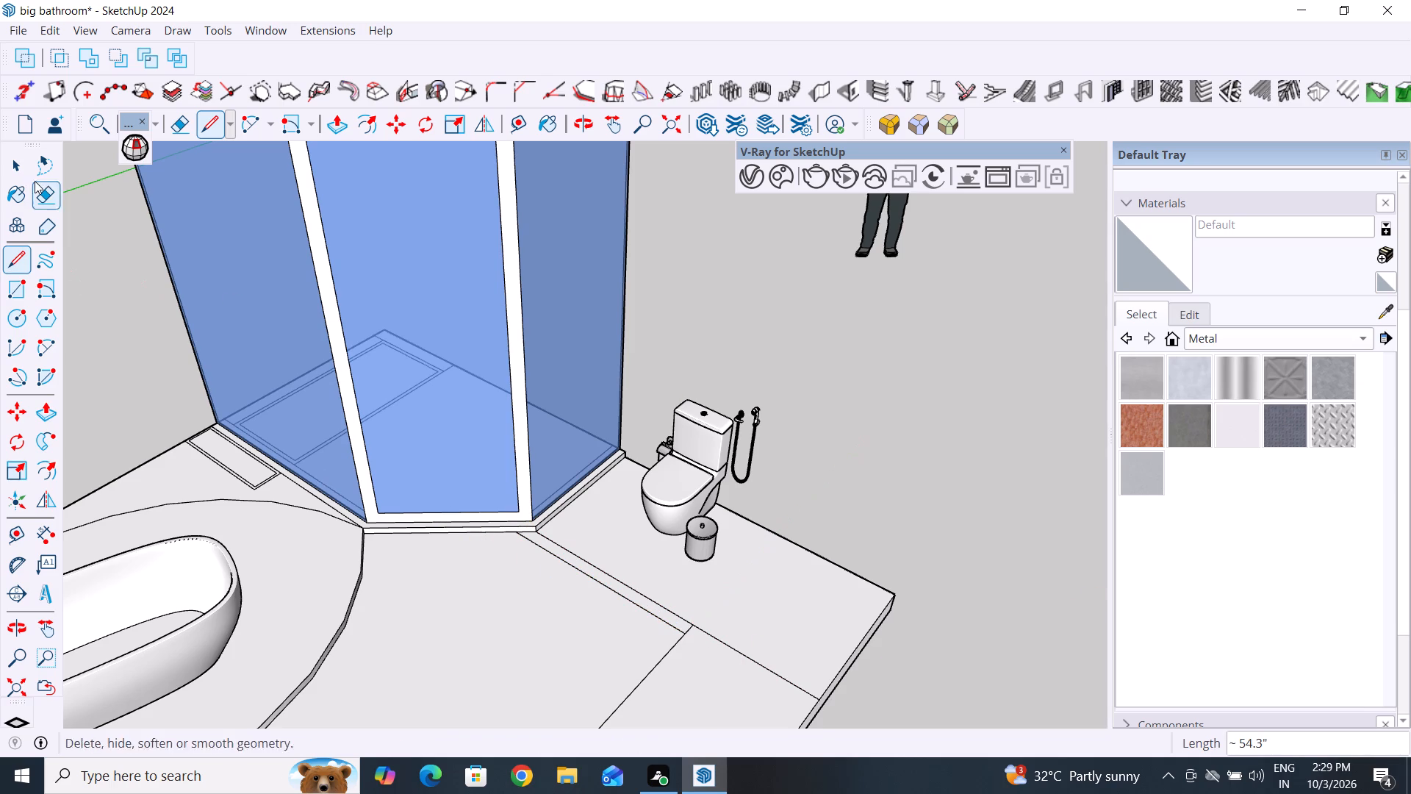
# Examine the floor layout around the tub, shower, toilet area and long strip from several angles.
pyautogui.click(16, 164)
pyautogui.click(880, 473)
pyautogui.scroll(-13, 894, 498)
pyautogui.moveTo(810, 579); pyautogui.dragTo(833, 601, button='middle')
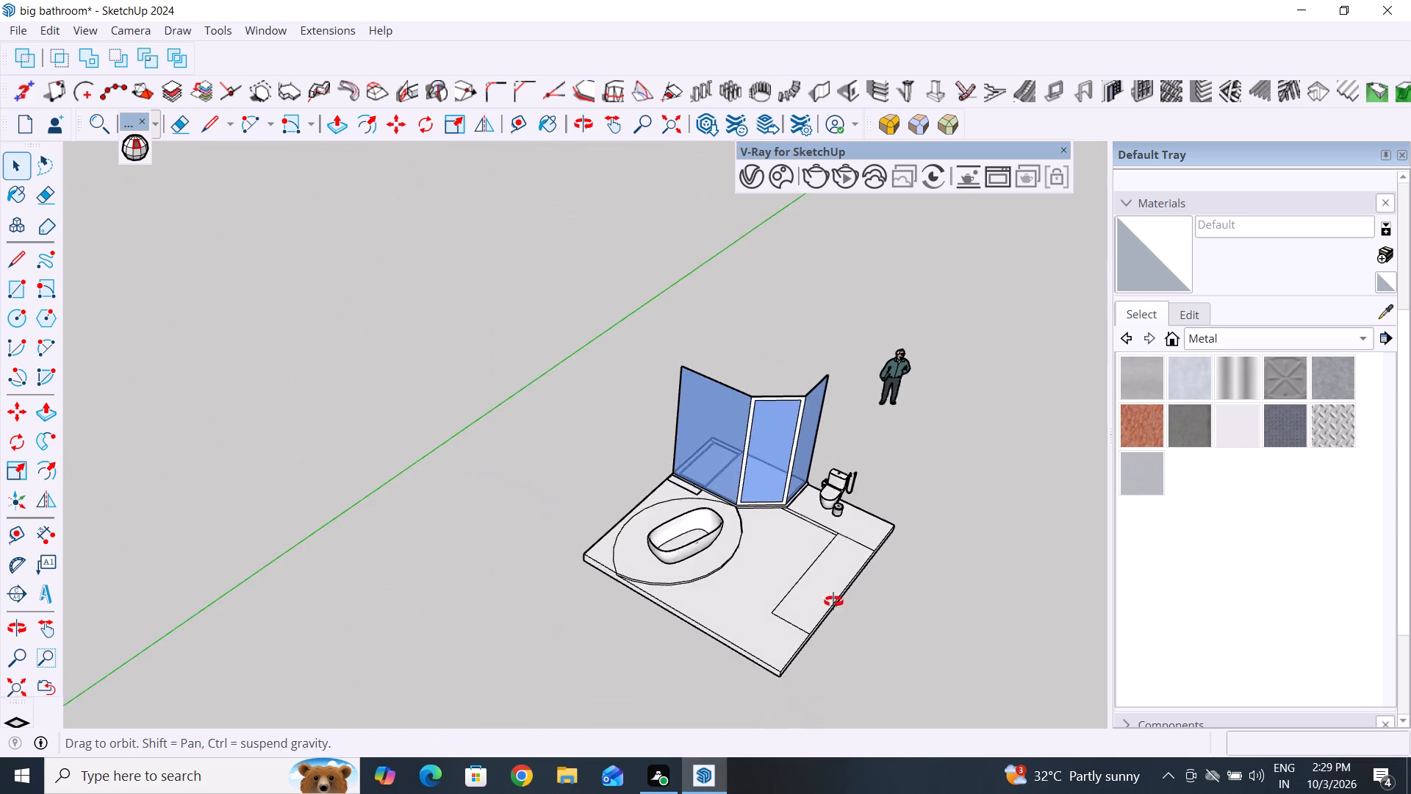
pyautogui.moveTo(833, 601); pyautogui.dragTo(992, 543, button='middle')
pyautogui.scroll(4, 737, 513)
pyautogui.moveTo(841, 548); pyautogui.dragTo(878, 487, button='middle')
pyautogui.scroll(3, 911, 436)
pyautogui.moveTo(899, 472); pyautogui.dragTo(850, 468, button='middle')
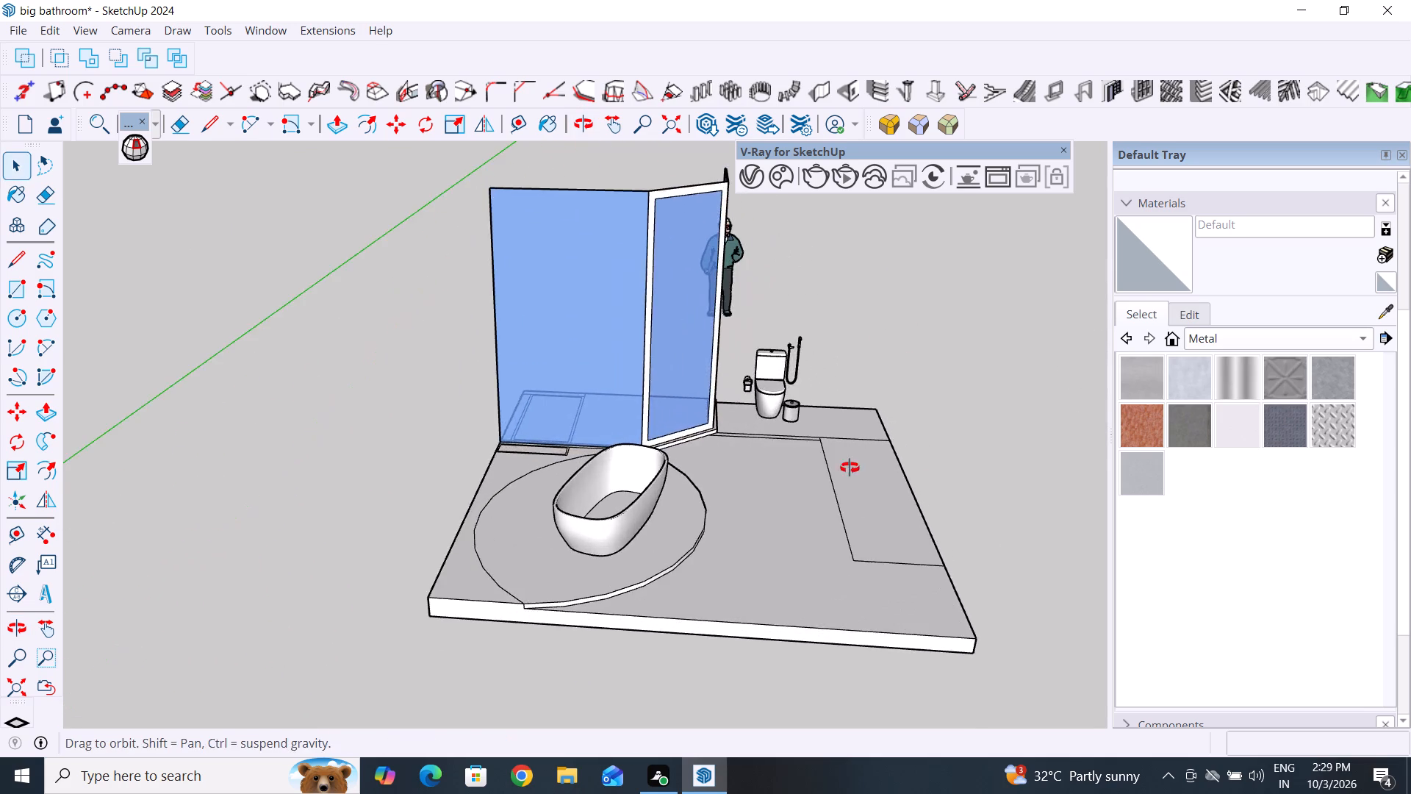
pyautogui.moveTo(850, 468); pyautogui.dragTo(320, 625, button='middle')
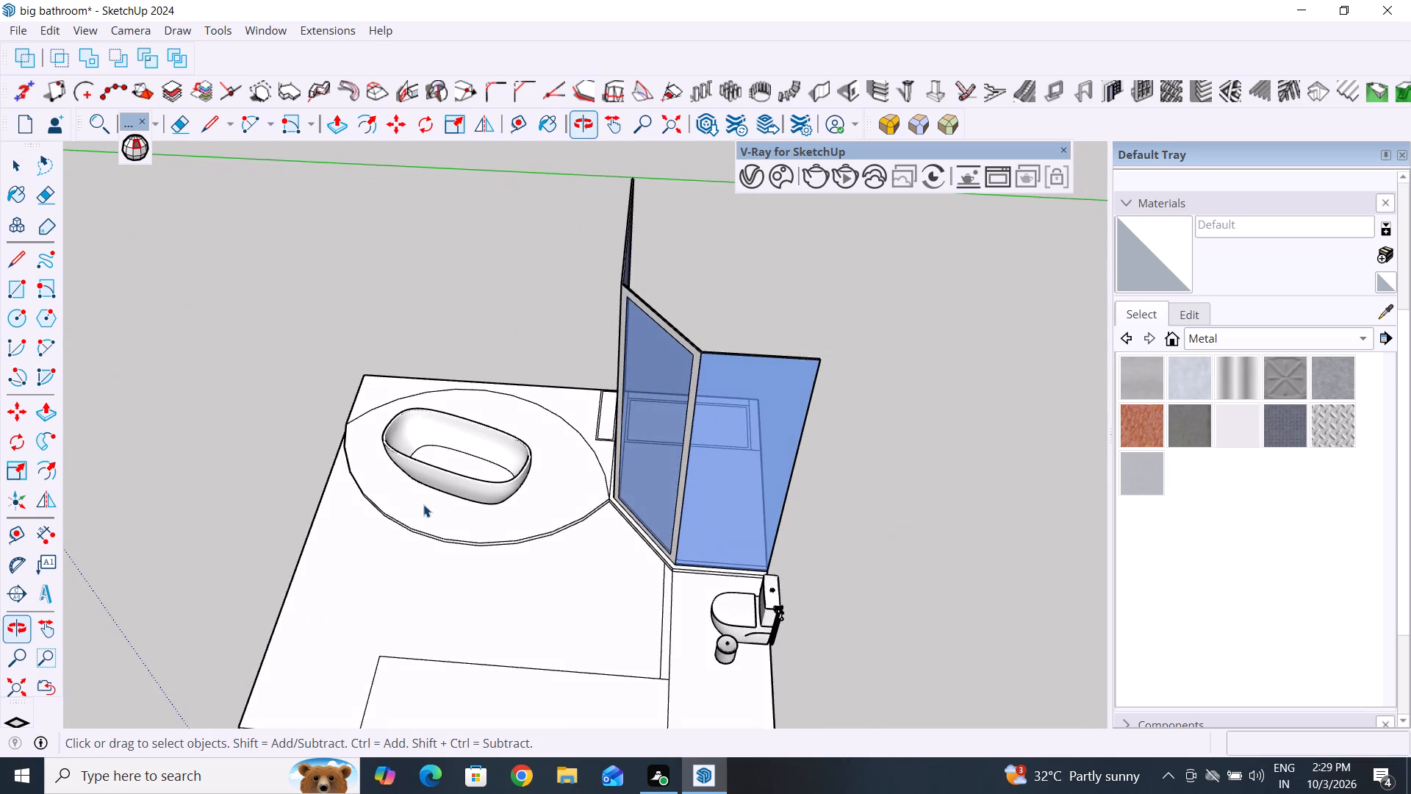
pyautogui.scroll(-4, 423, 504)
pyautogui.moveTo(640, 617); pyautogui.dragTo(886, 526, button='middle')
pyautogui.moveTo(417, 689); pyautogui.dragTo(856, 610, button='middle')
pyautogui.moveTo(633, 612); pyautogui.dragTo(755, 633, button='middle')
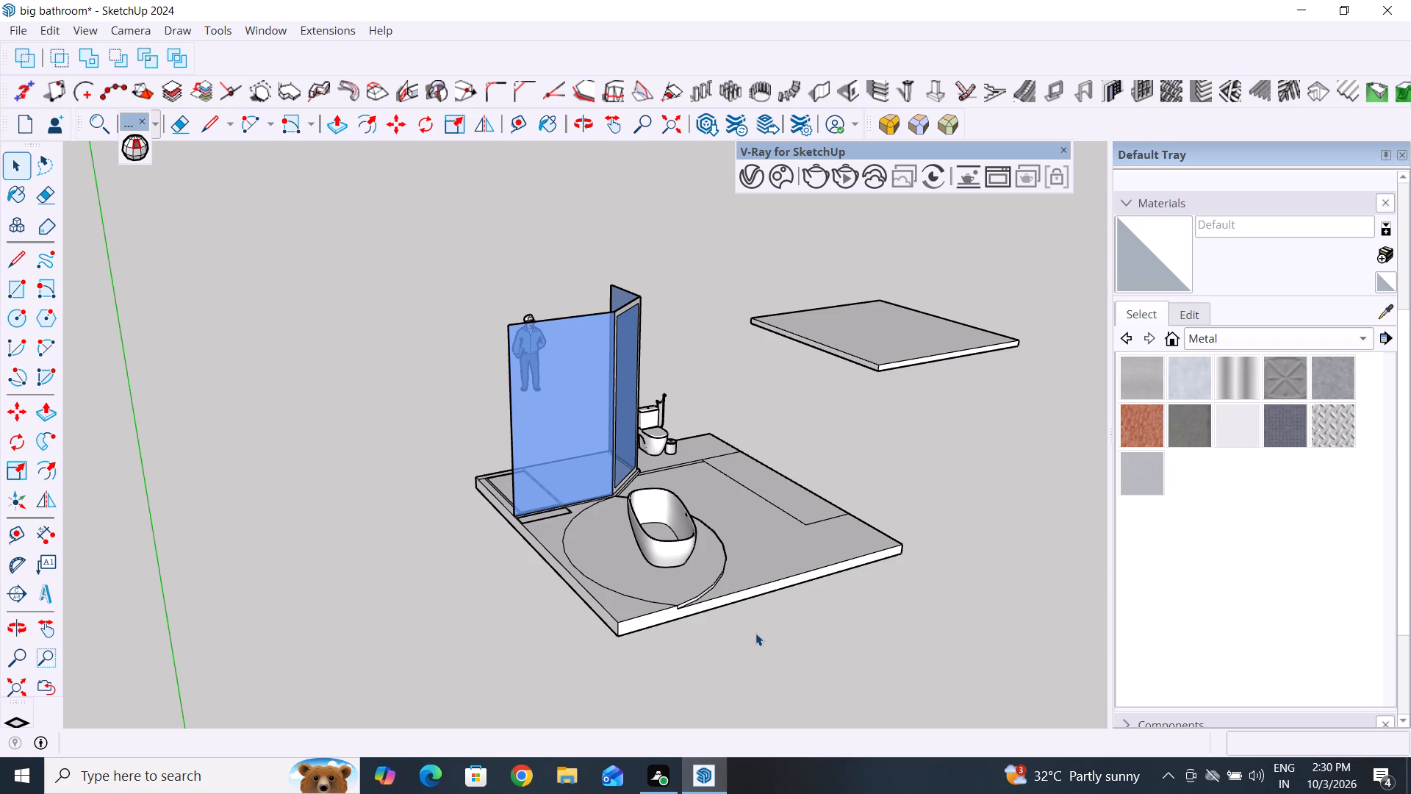
pyautogui.click(875, 584)
pyautogui.moveTo(967, 479); pyautogui.dragTo(757, 416, button='middle')
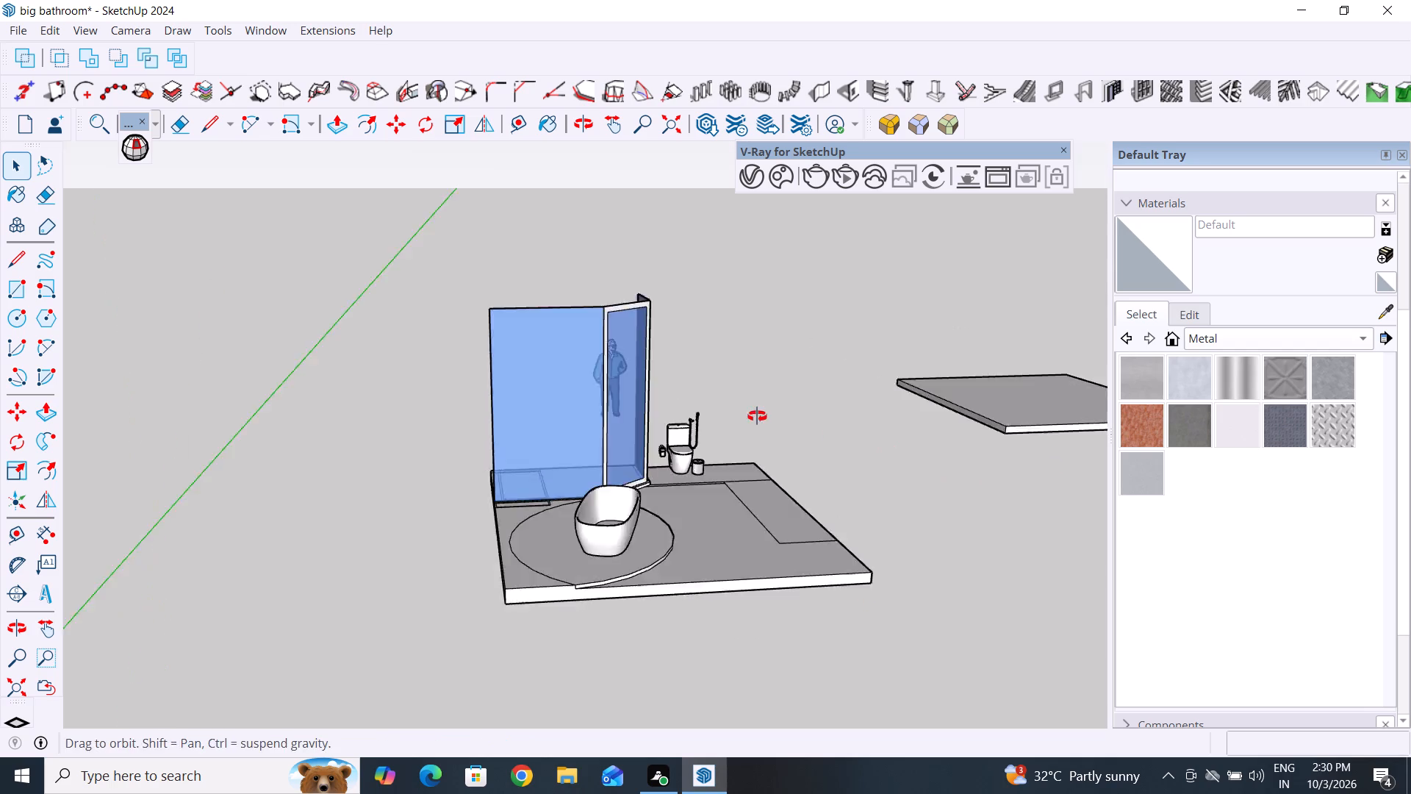
pyautogui.moveTo(757, 416); pyautogui.dragTo(753, 412, button='middle')
pyautogui.scroll(2, 839, 479)
pyautogui.moveTo(883, 491); pyautogui.dragTo(859, 640, button='middle')
pyautogui.scroll(-5, 814, 365)
pyautogui.moveTo(808, 426); pyautogui.dragTo(810, 495, button='middle')
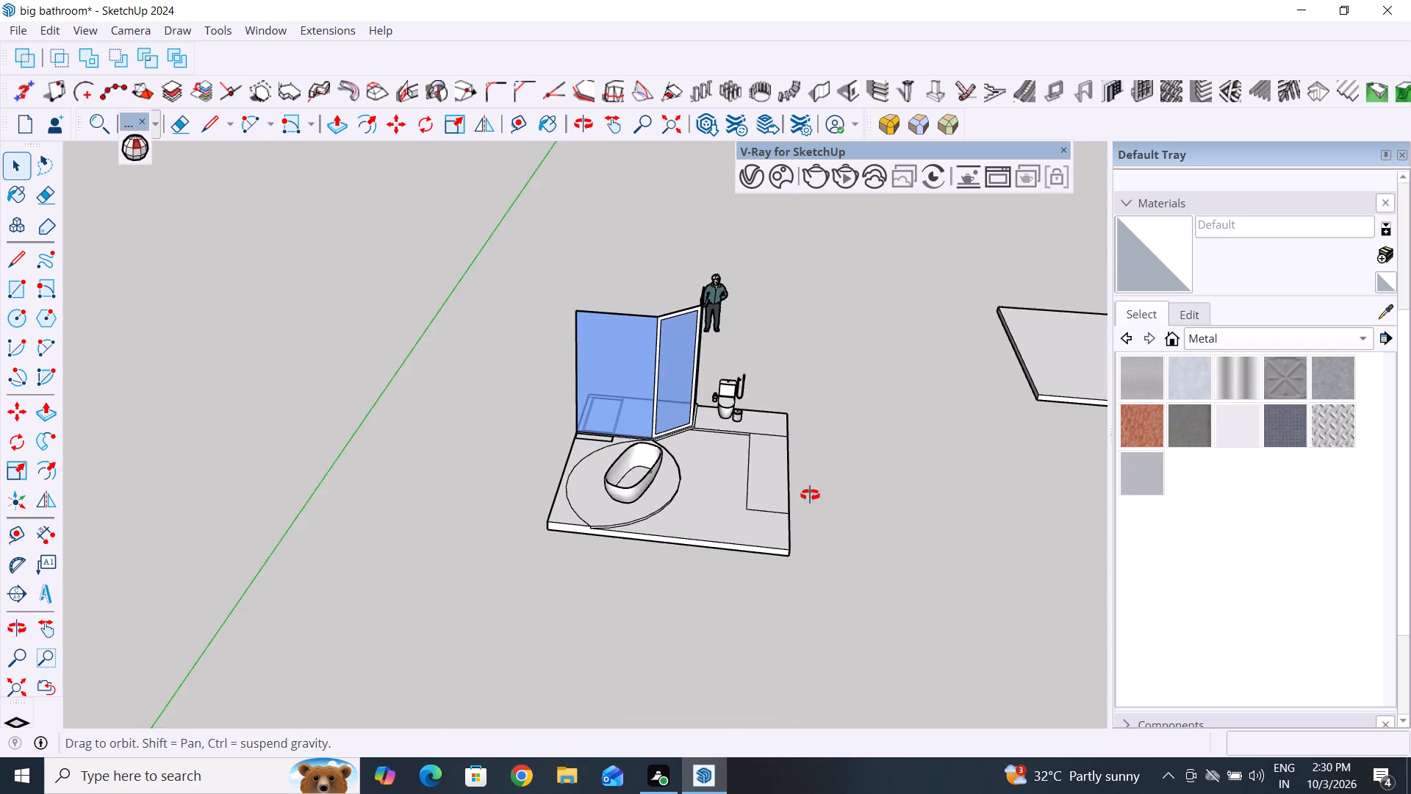
pyautogui.moveTo(810, 495); pyautogui.dragTo(807, 610, button='middle')
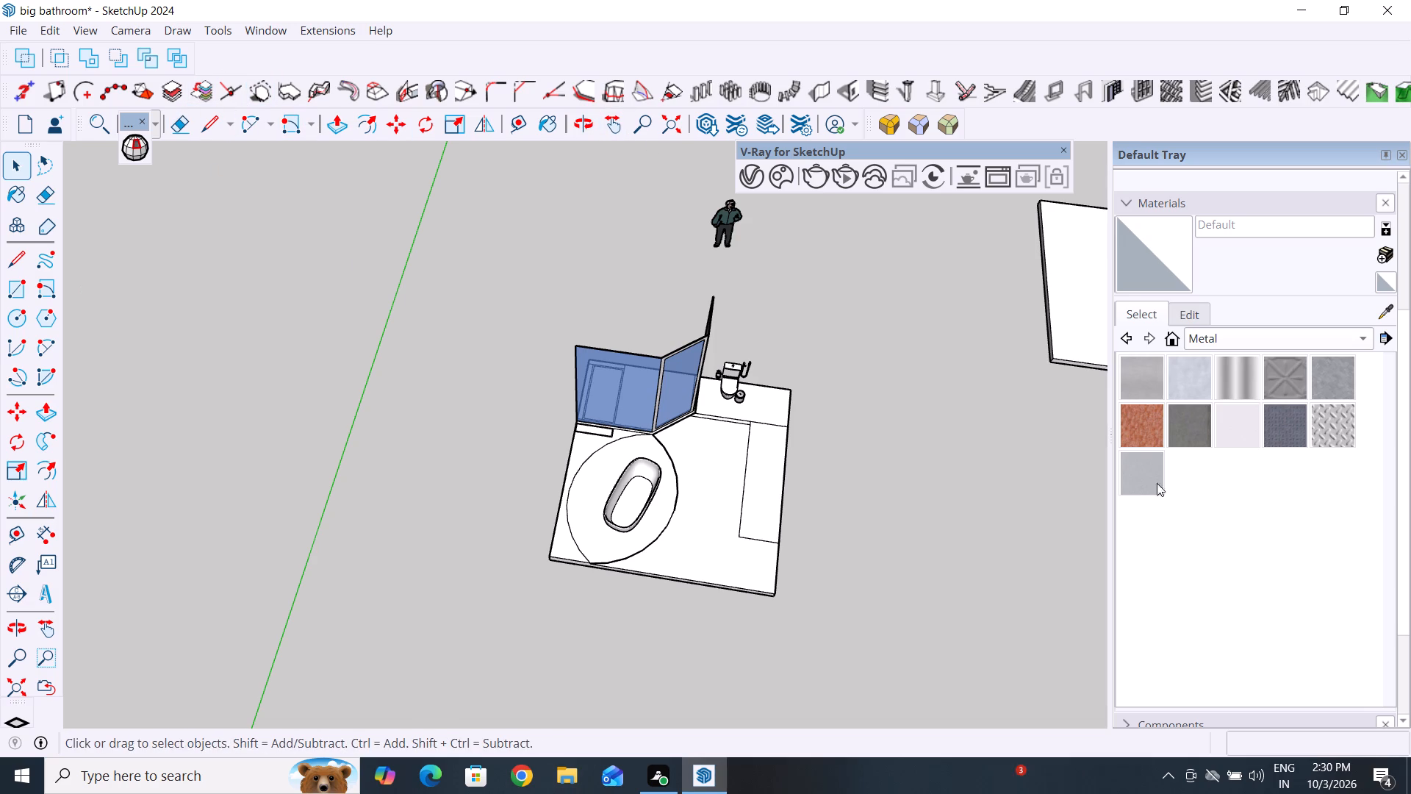
# Search 3D Warehouse for "bathroom design mirror".
pyautogui.click(276, 29)
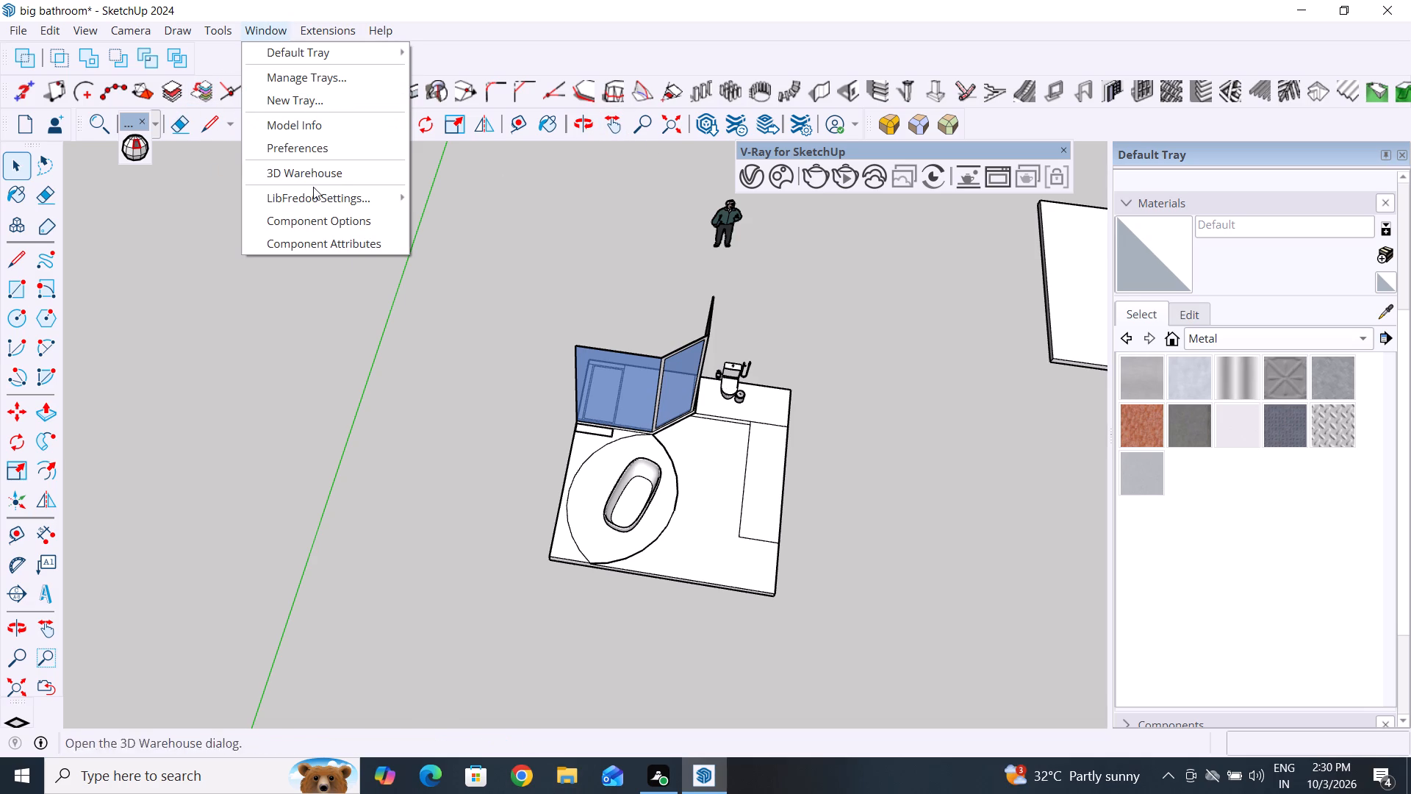
pyautogui.click(323, 174)
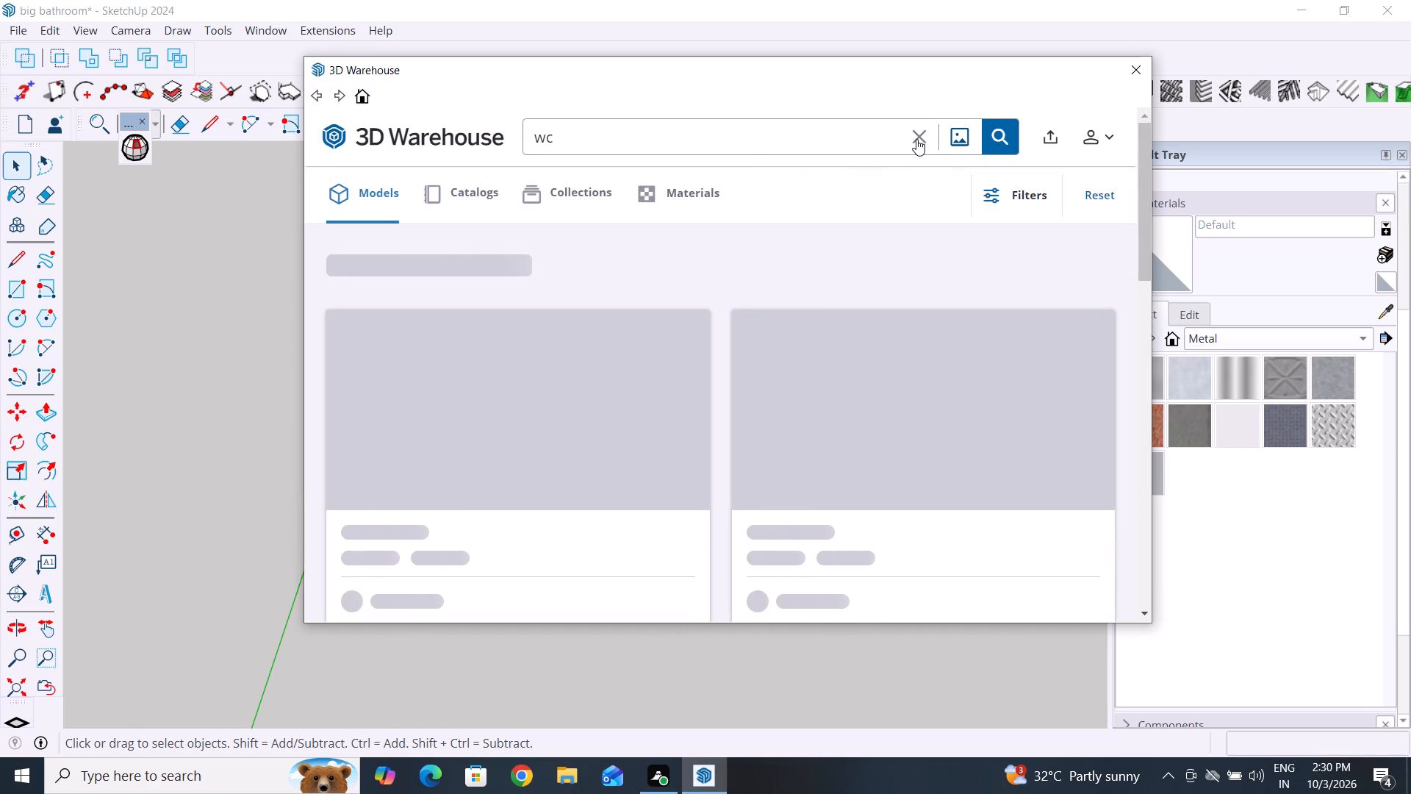
pyautogui.click(916, 139)
pyautogui.write('bathroom des')
pyautogui.press('i')
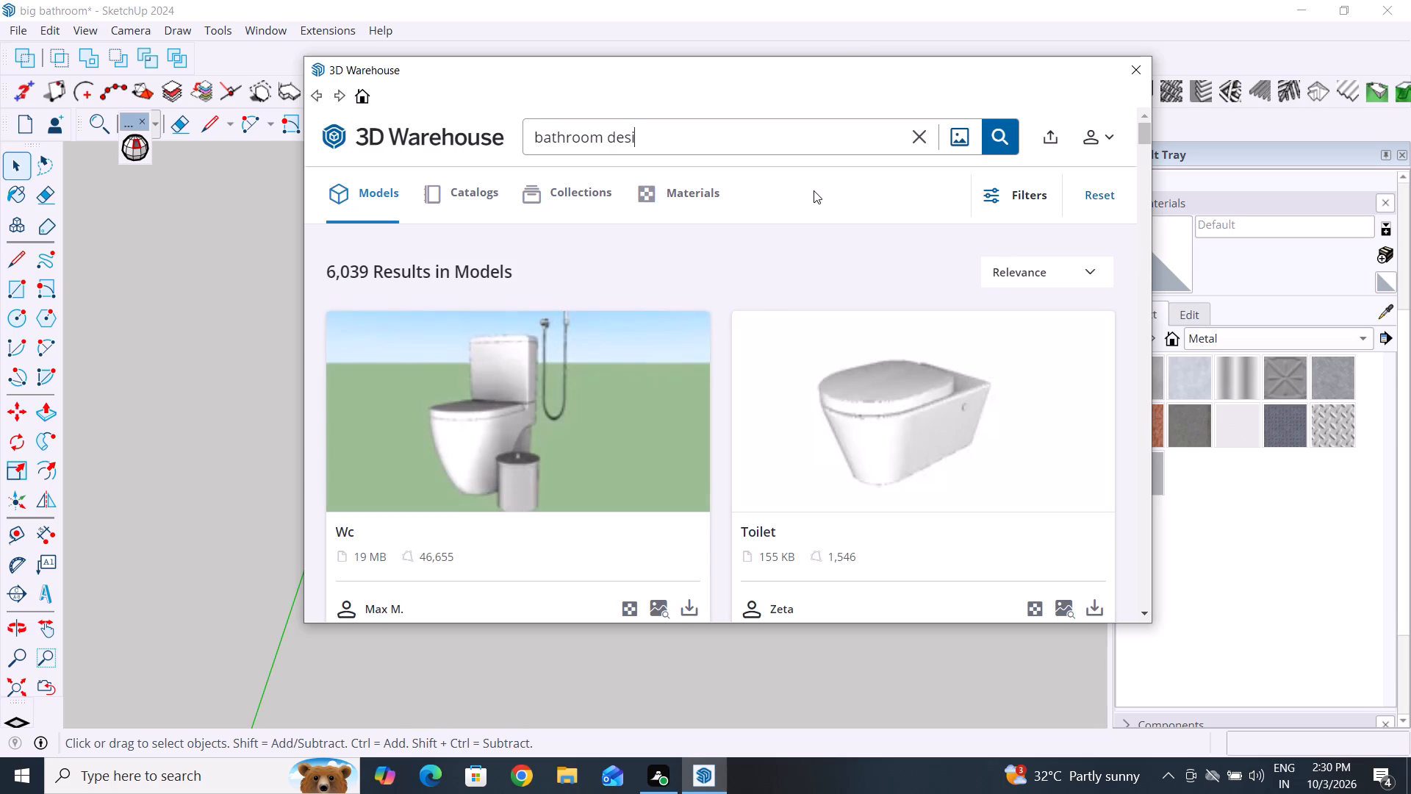
pyautogui.write('gn mirro')
pyautogui.press('r')
pyautogui.press('Return')
pyautogui.press('Return')
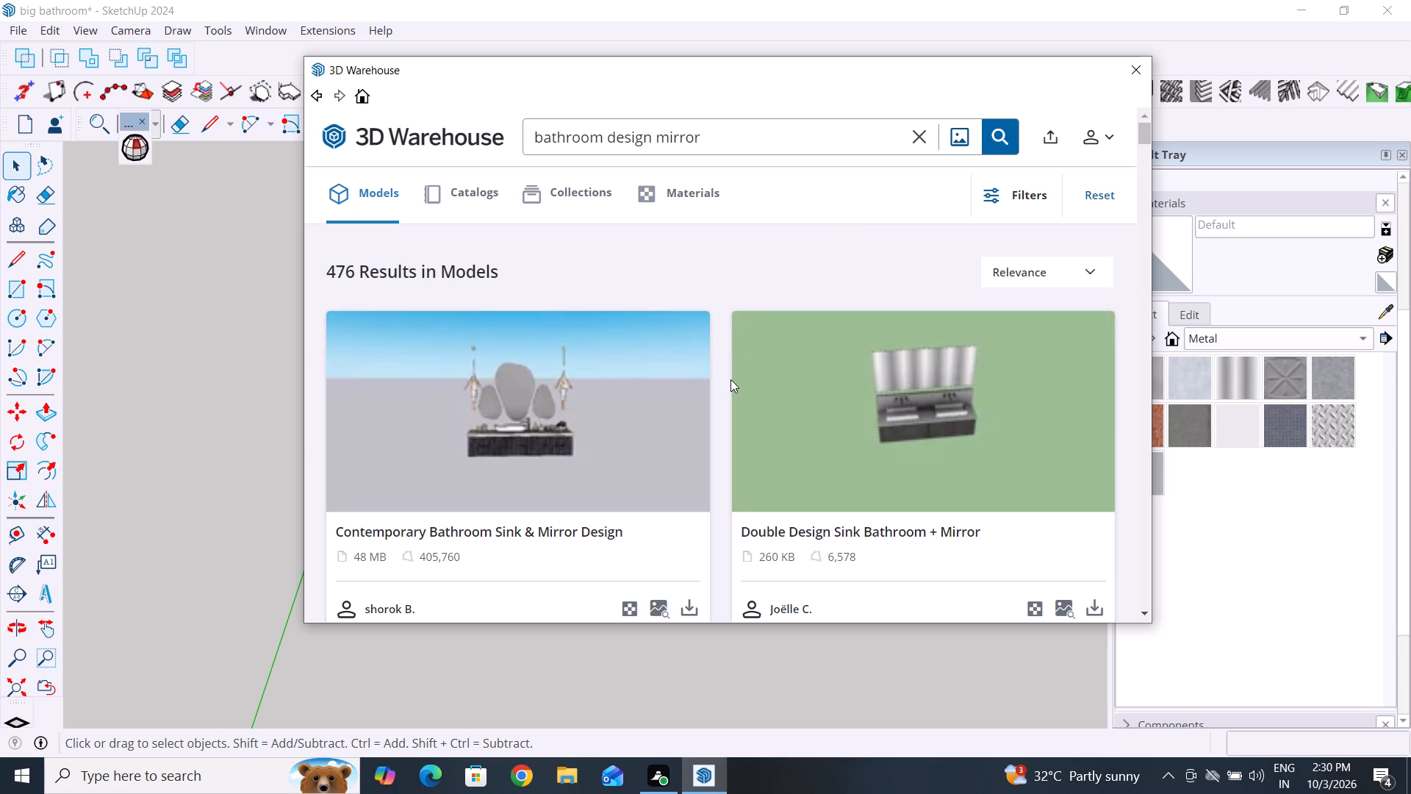
# Browse the mirror and sink models in the search results for a suitable bathroom mirror.
pyautogui.scroll(-4, 730, 379)
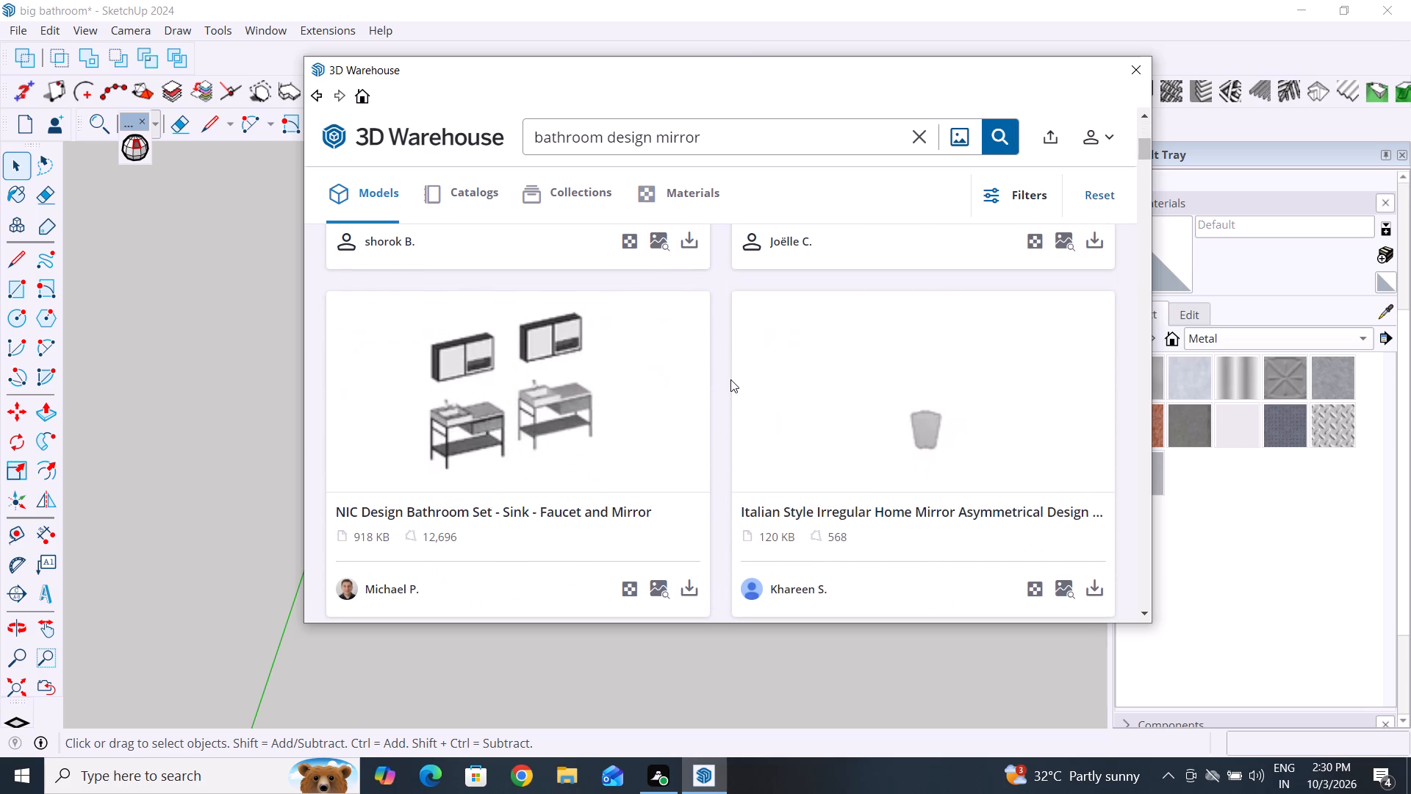
pyautogui.scroll(-2, 730, 379)
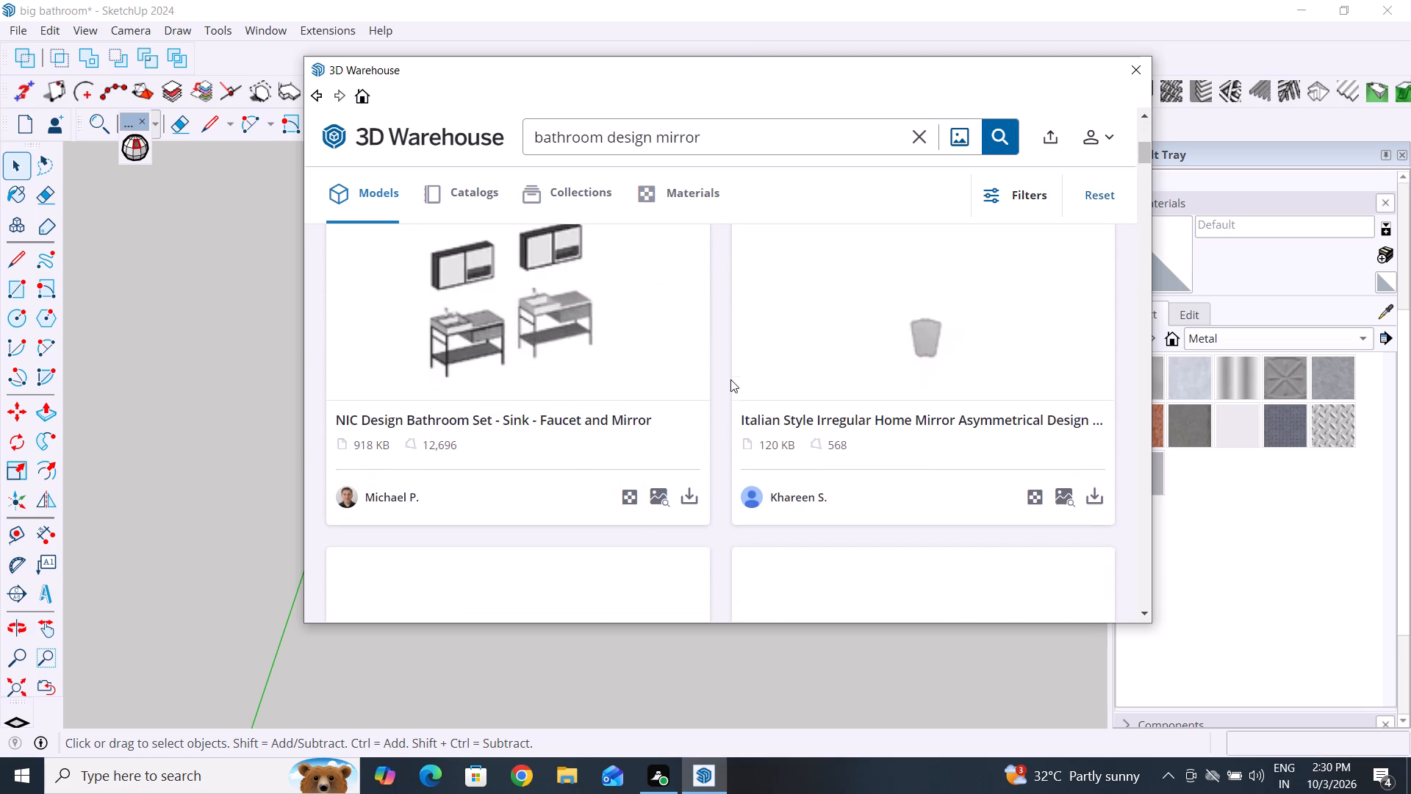
pyautogui.scroll(-3, 730, 379)
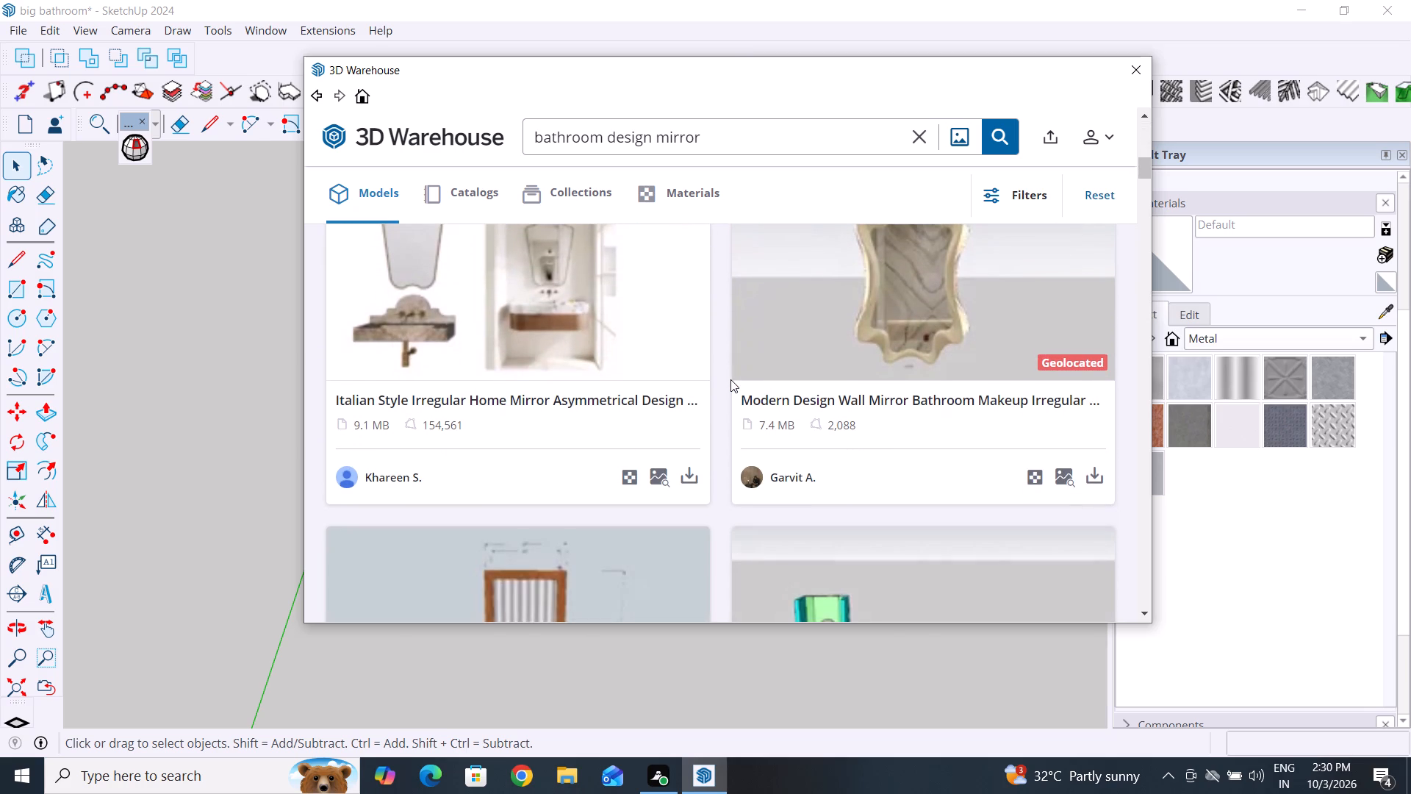
pyautogui.scroll(2, 730, 379)
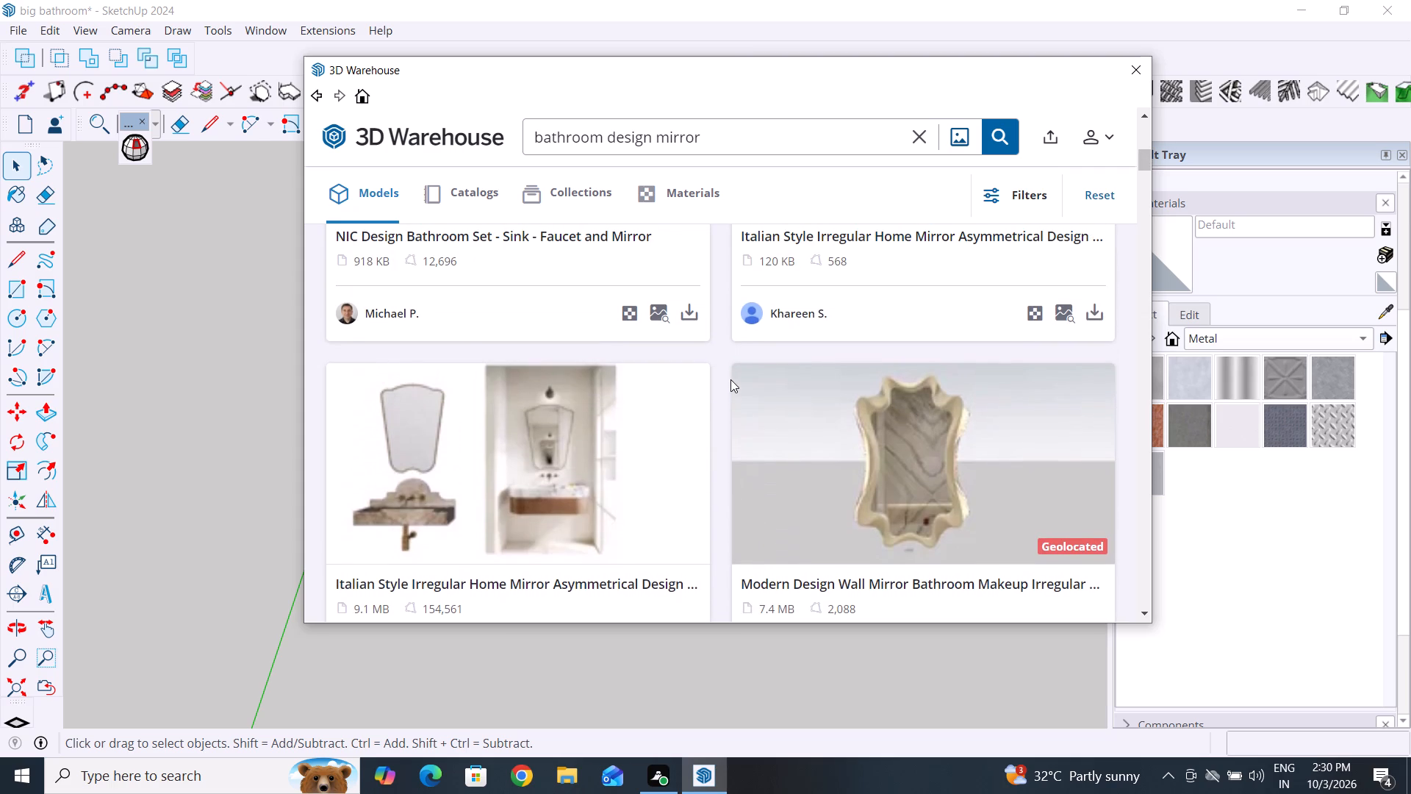
pyautogui.scroll(-1, 953, 543)
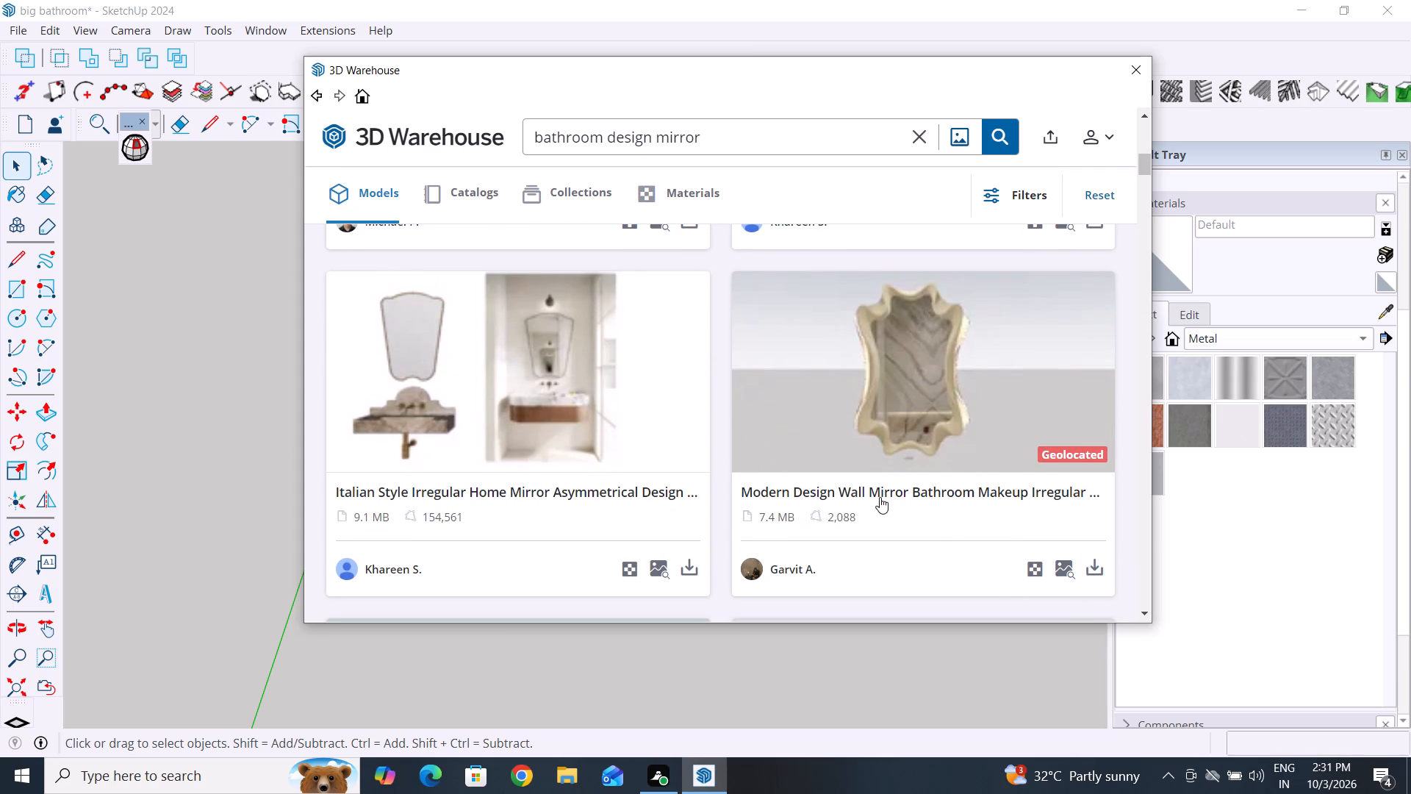
pyautogui.scroll(-8, 880, 497)
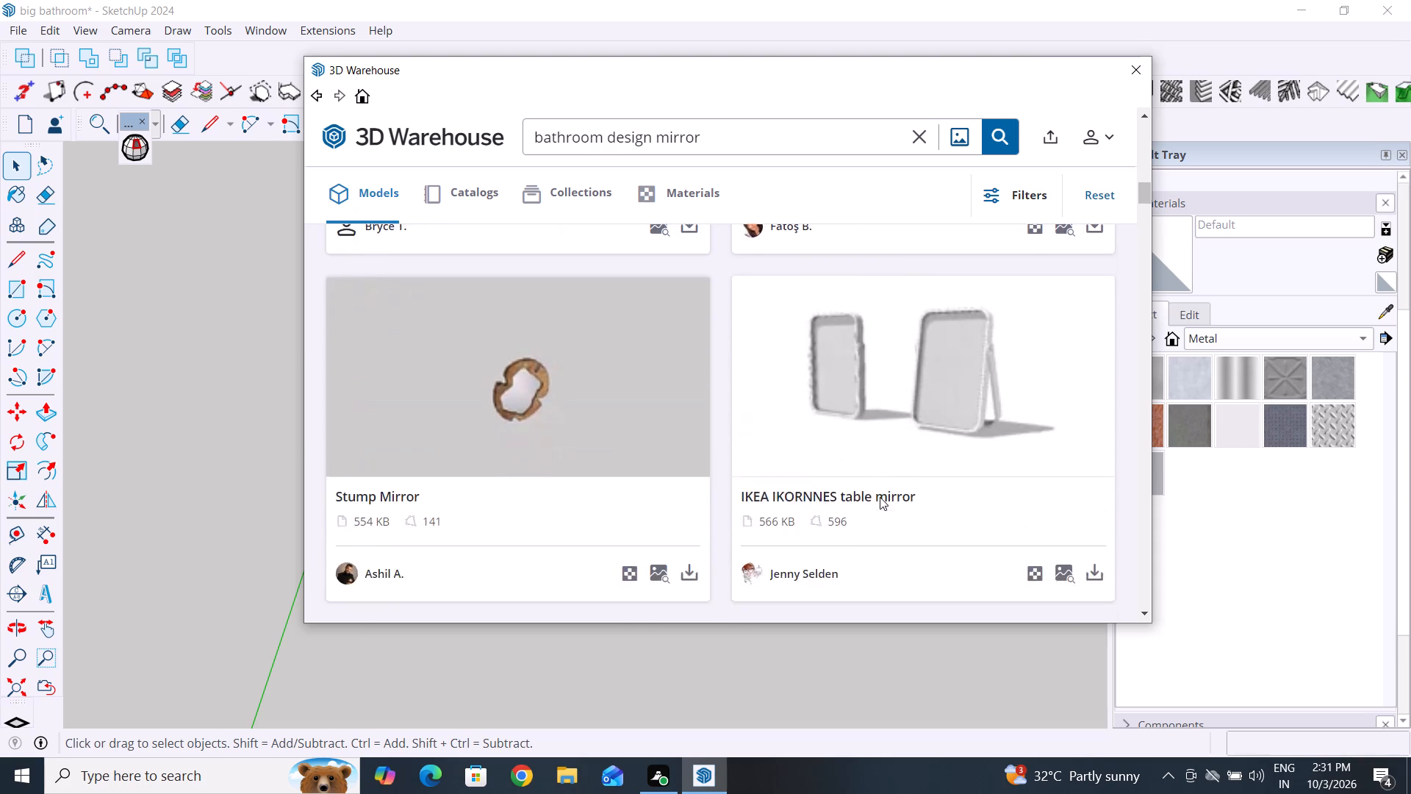
pyautogui.scroll(-3, 880, 497)
pyautogui.scroll(6, 880, 497)
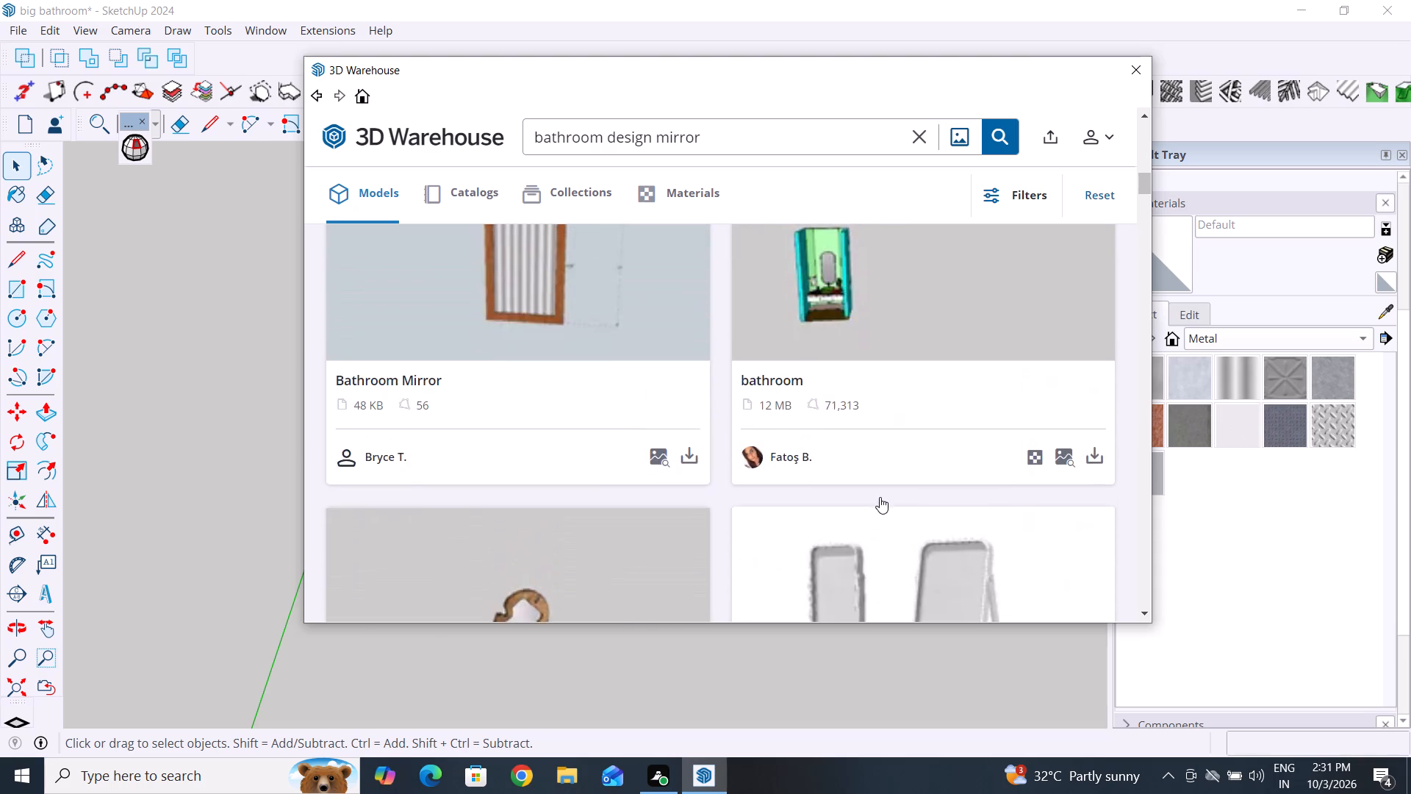
pyautogui.scroll(9, 880, 497)
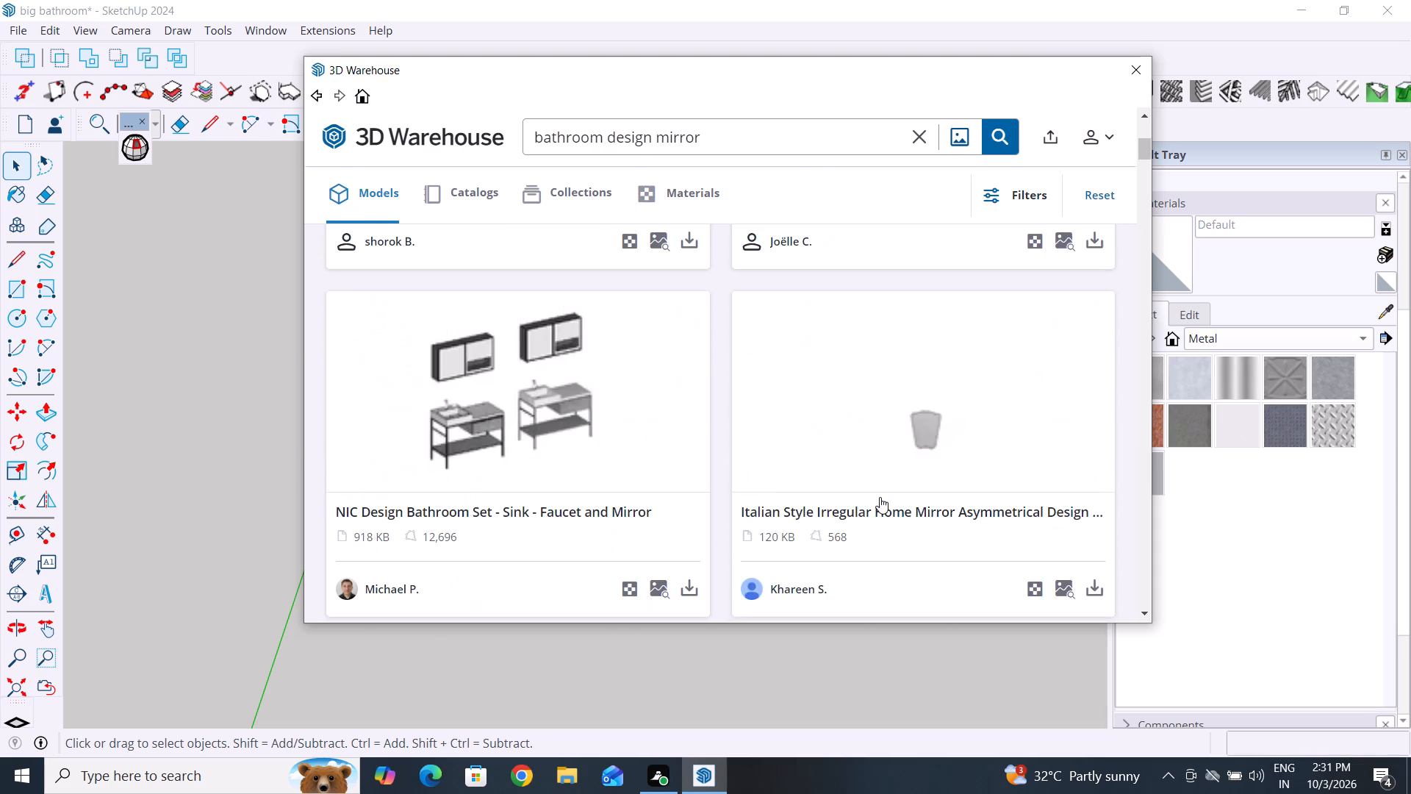
pyautogui.scroll(5, 880, 497)
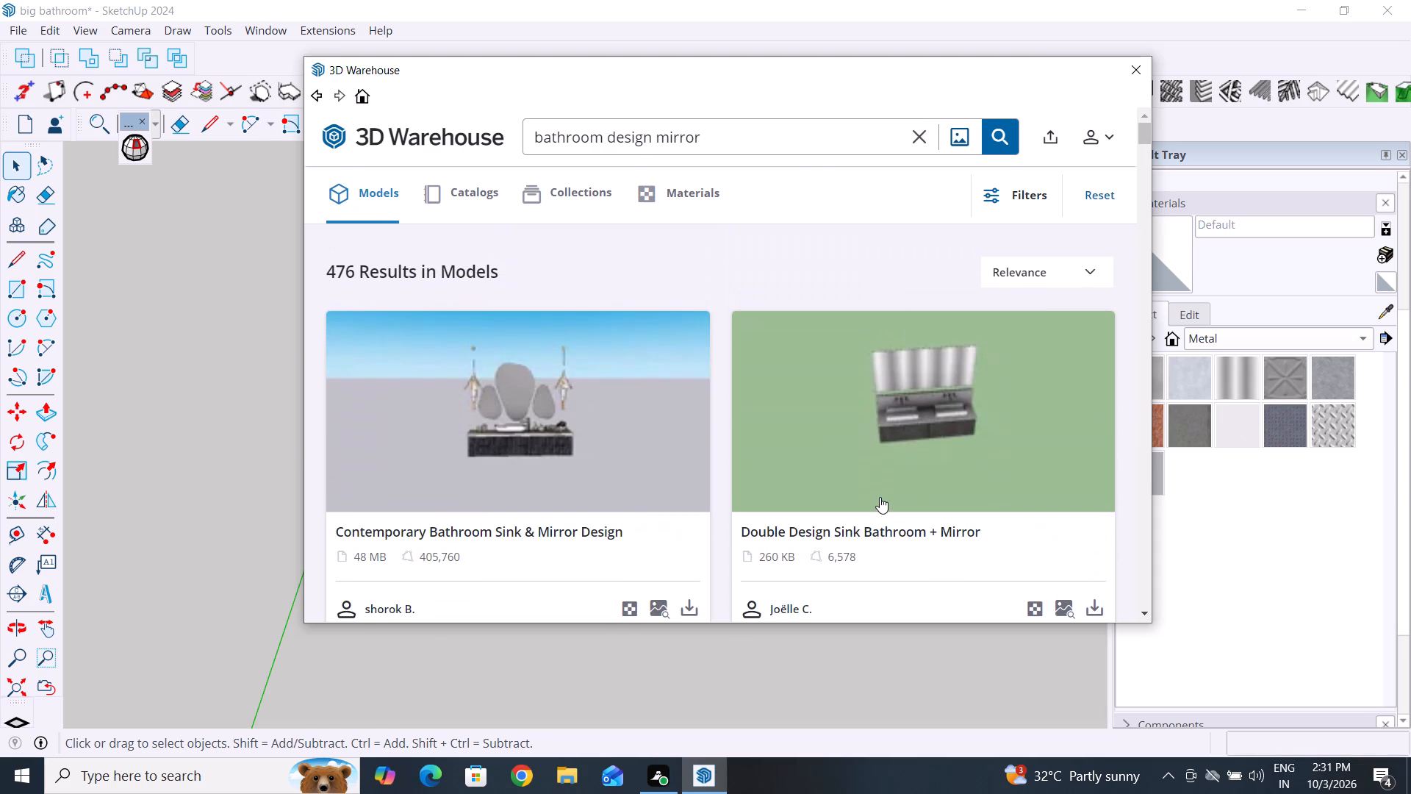
pyautogui.scroll(3, 880, 497)
pyautogui.scroll(-11, 880, 497)
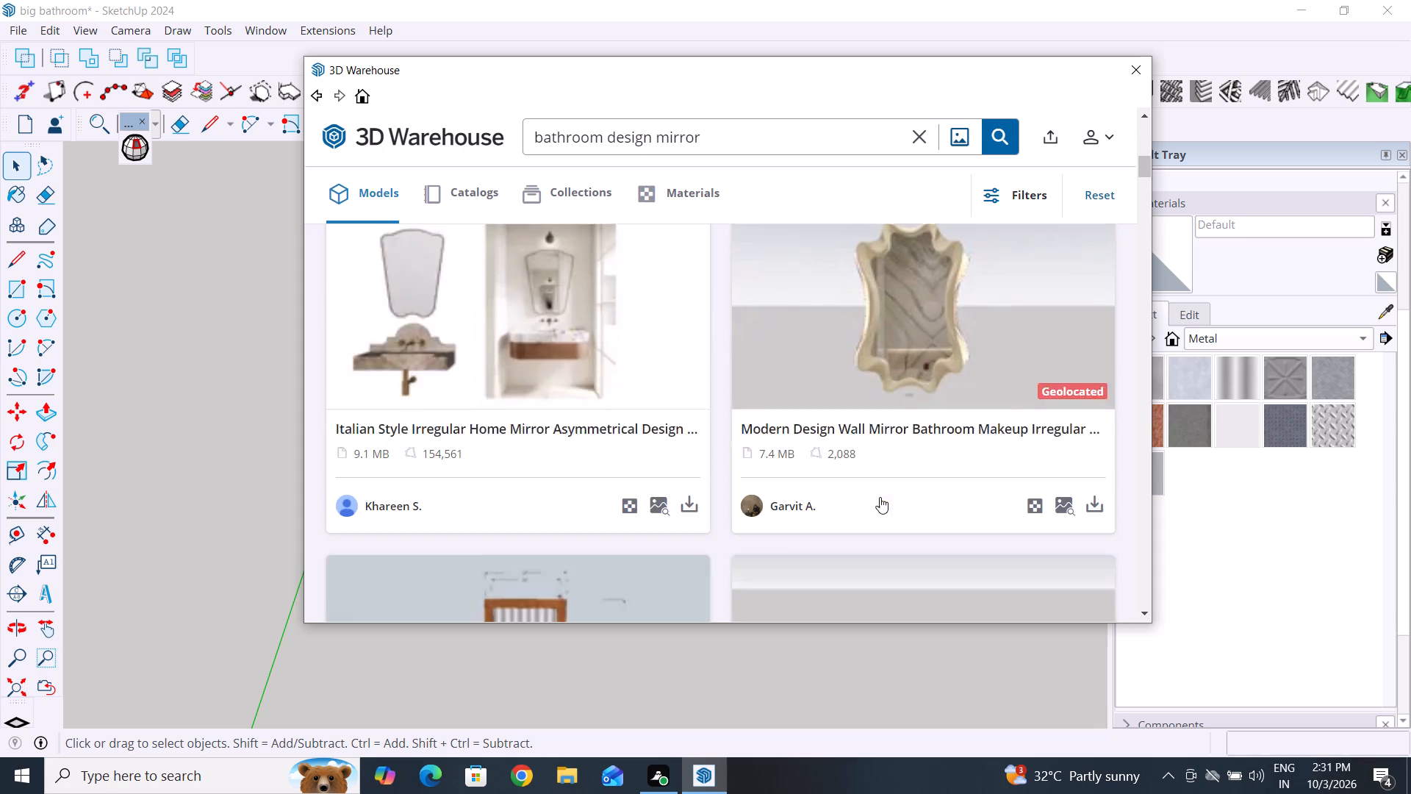
pyautogui.scroll(3, 944, 473)
# Import the "Modern Design Wall Mirror Bathroom Makeup Irregular" model directly into the bathroom model, accepting the newer file version.
pyautogui.click(1092, 570)
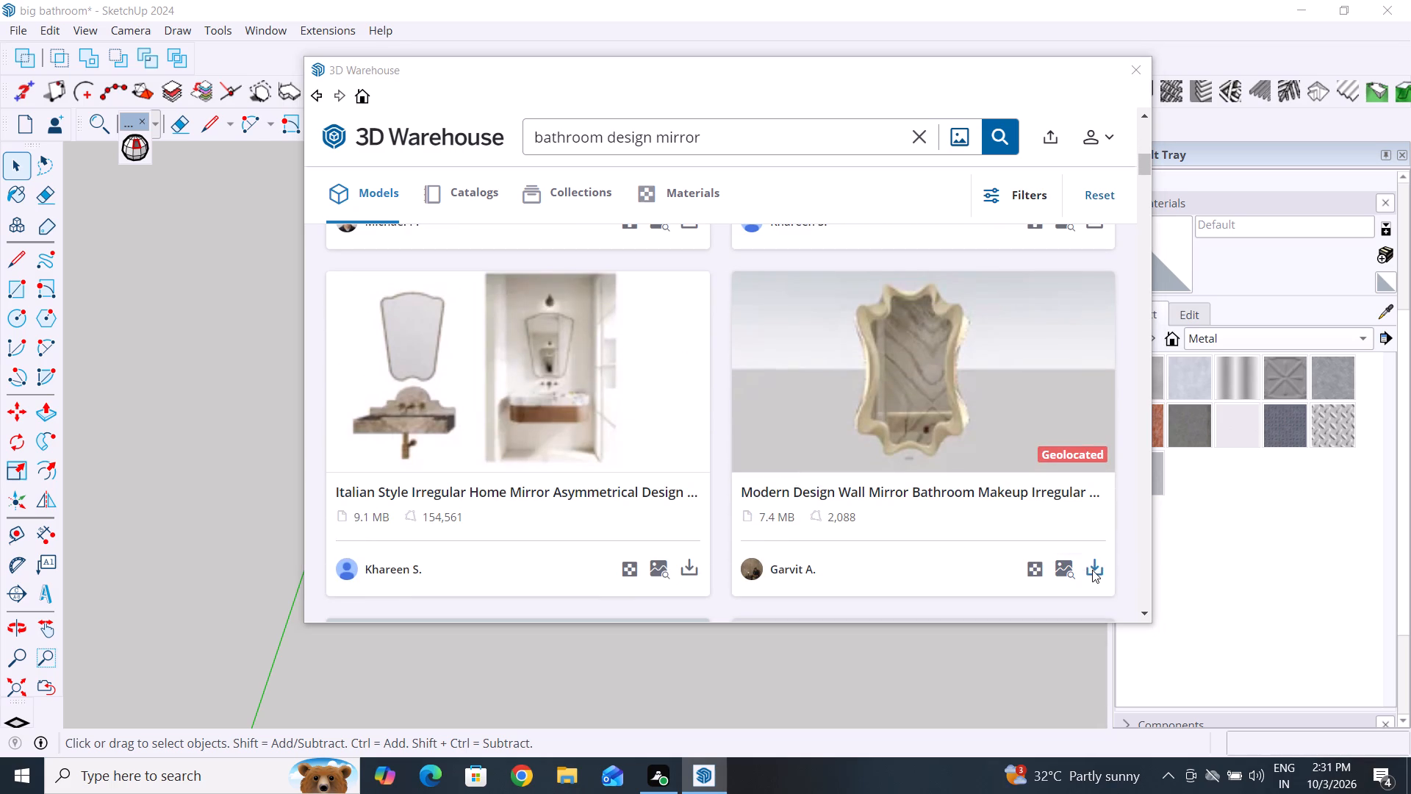
pyautogui.click(693, 351)
pyautogui.click(674, 362)
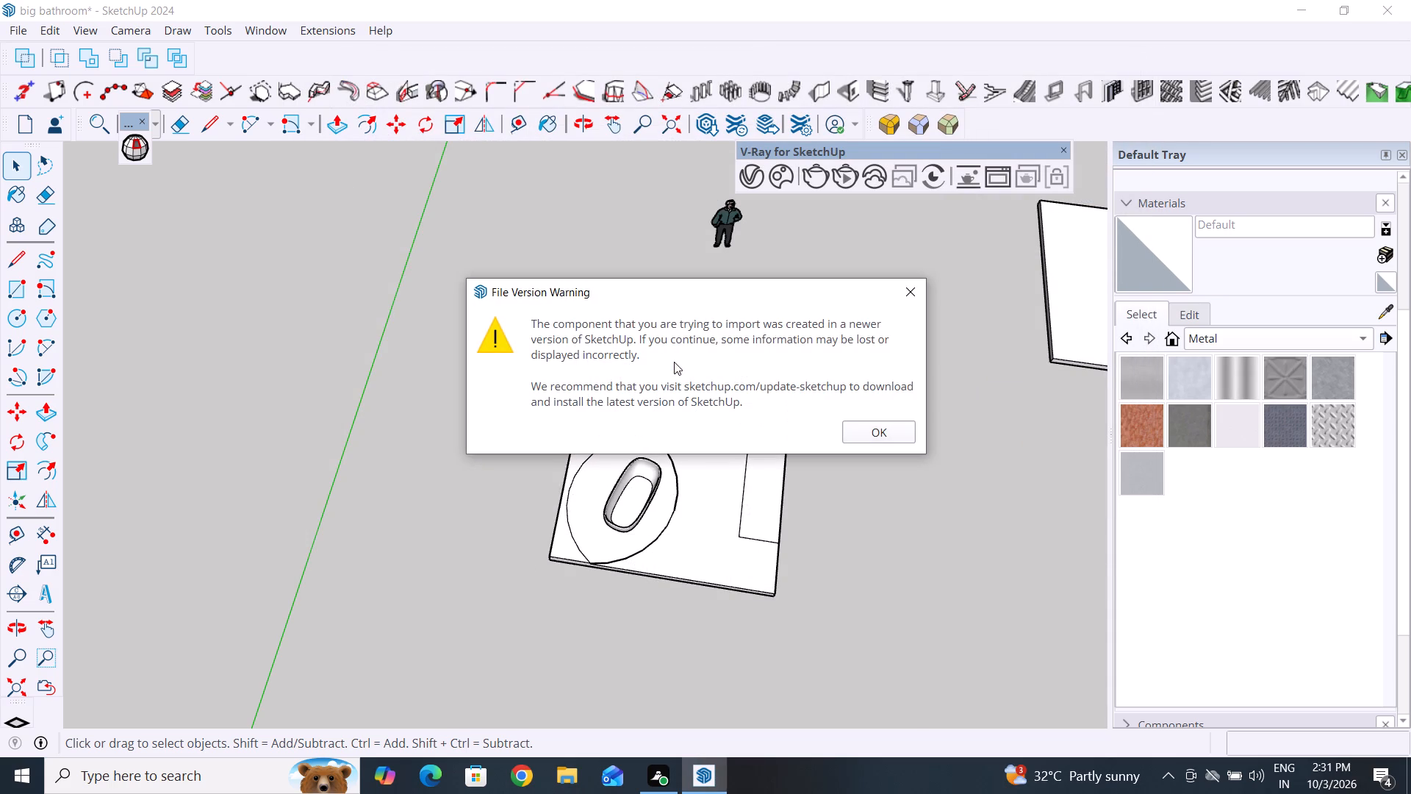
pyautogui.click(893, 432)
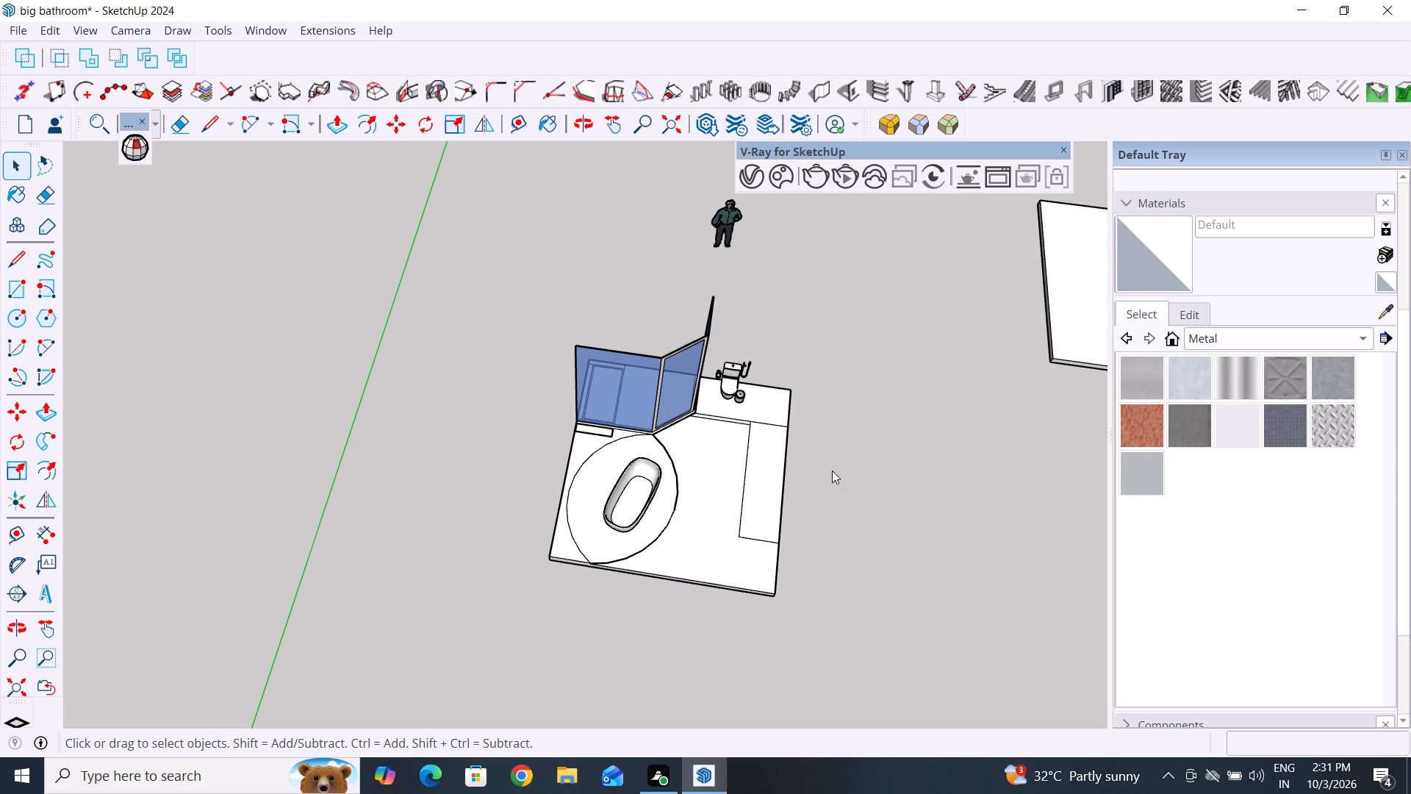
# Locate the imported wall mirror in the model and examine it from several angles.
pyautogui.scroll(-8, 752, 526)
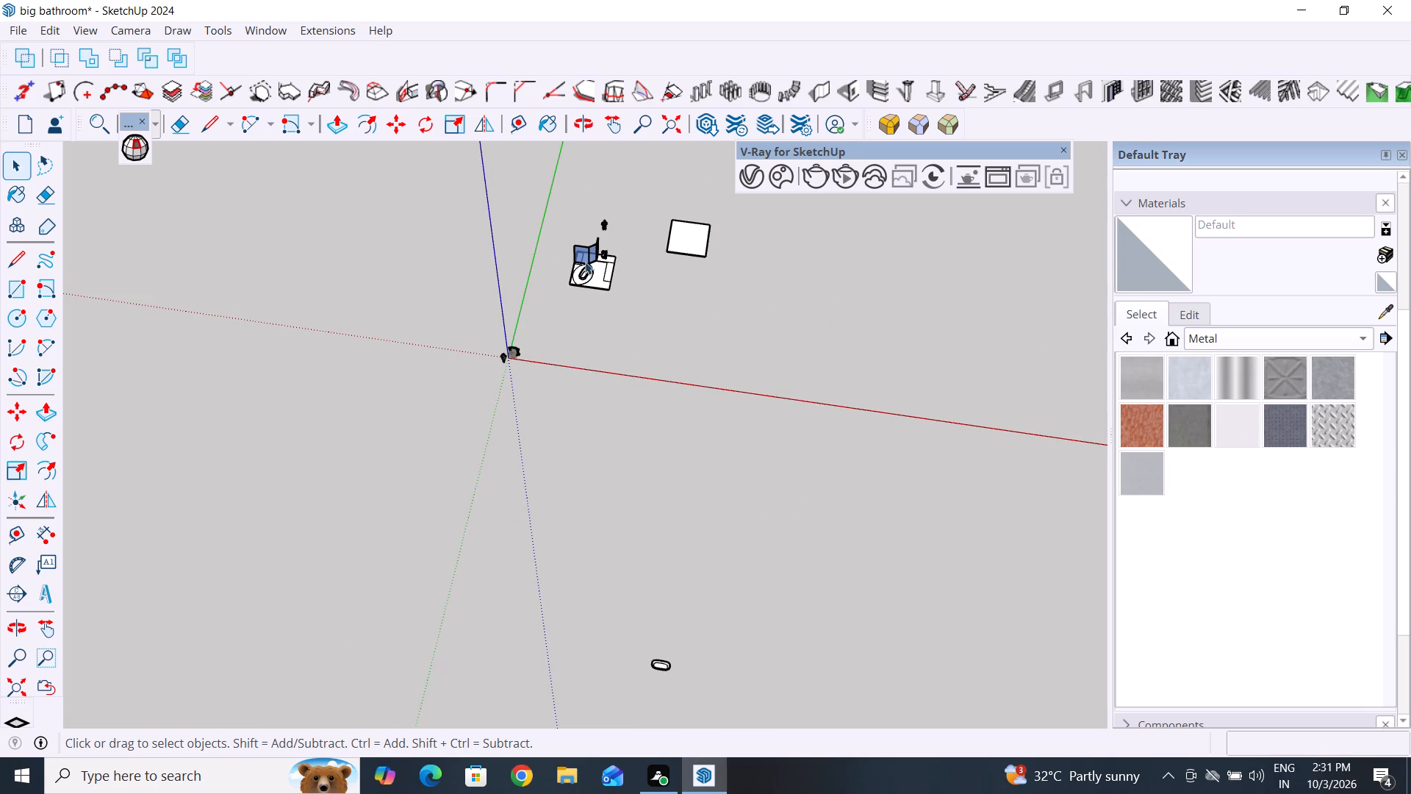
pyautogui.scroll(5, 595, 251)
pyautogui.scroll(9, 683, 193)
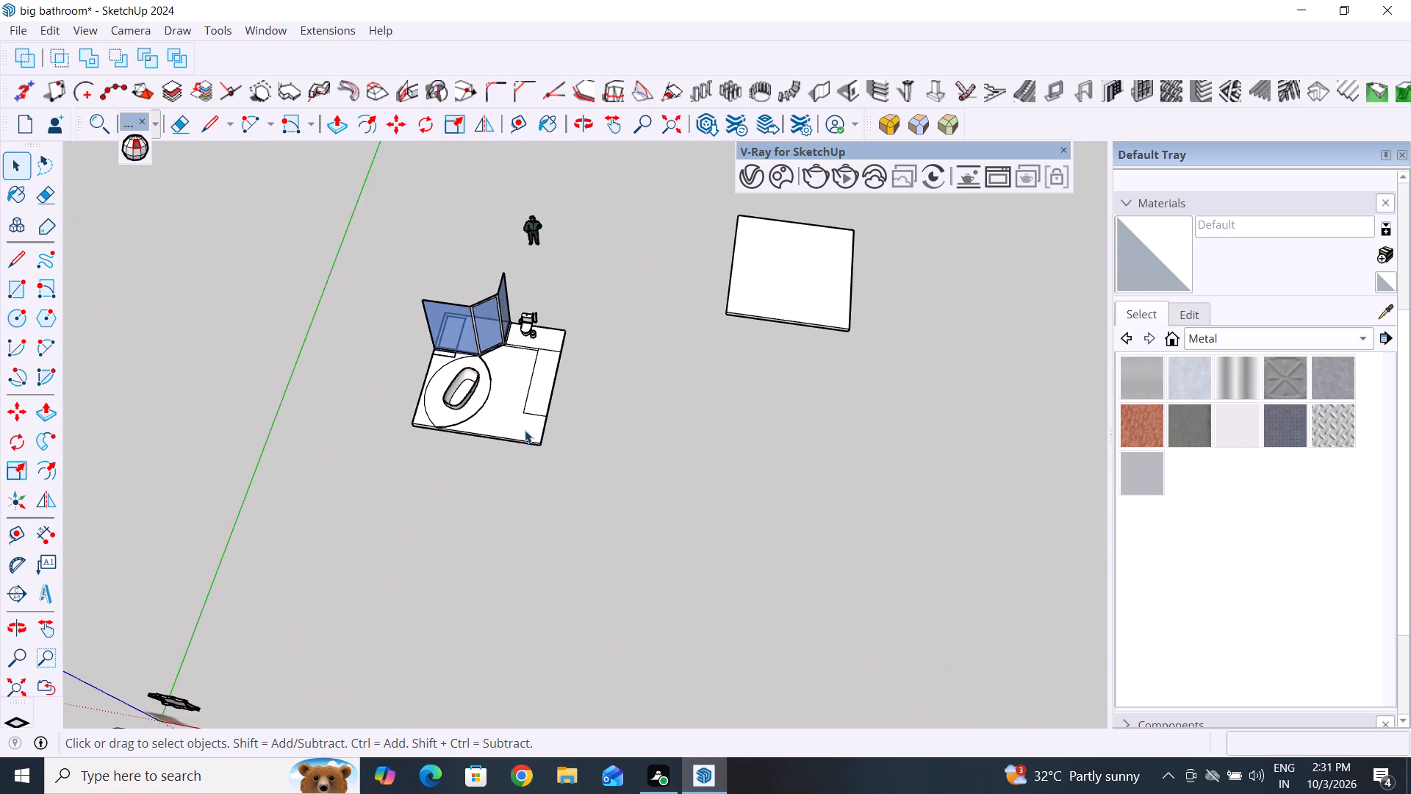
pyautogui.scroll(-4, 475, 506)
pyautogui.click(462, 604)
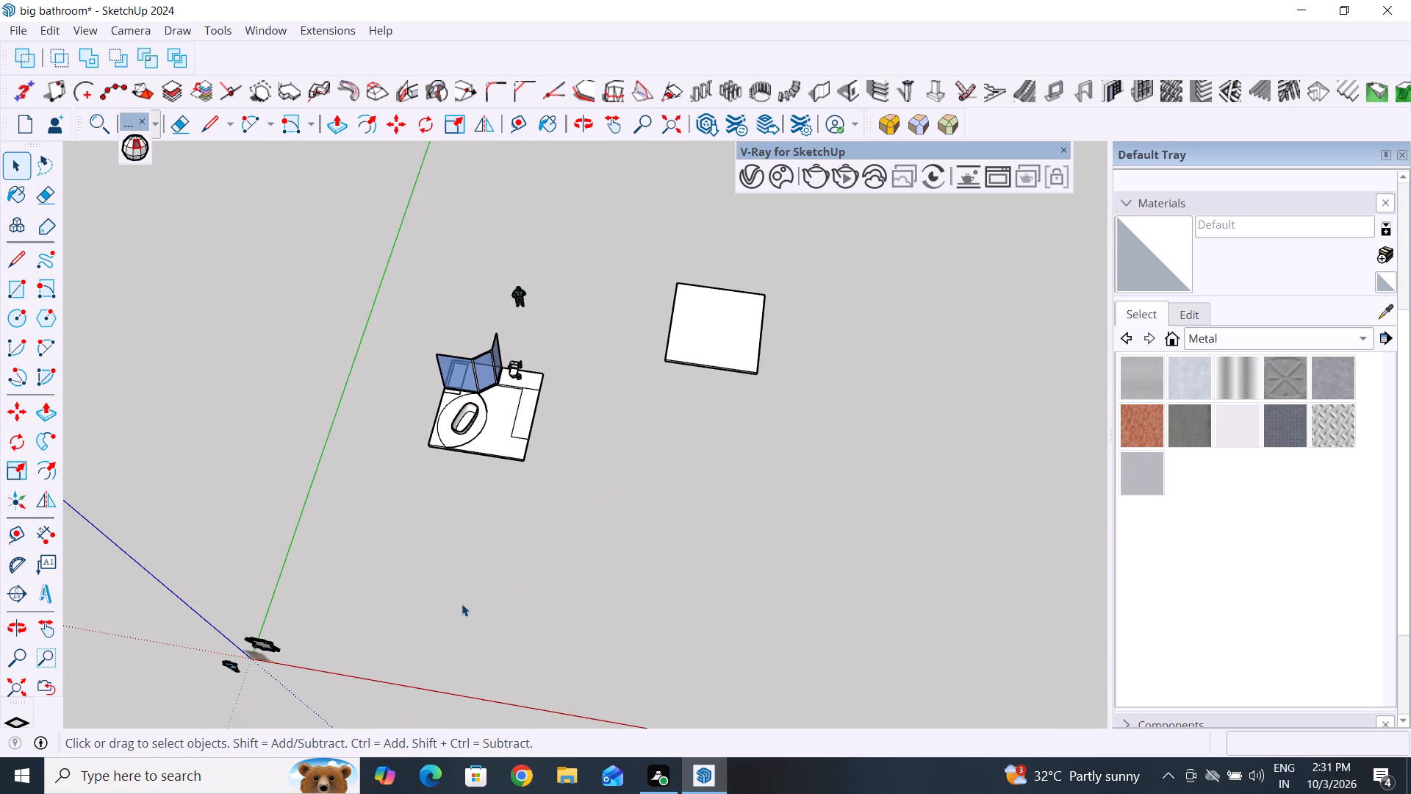
pyautogui.click(180, 408)
pyautogui.moveTo(276, 644); pyautogui.dragTo(455, 445, button='middle')
pyautogui.scroll(4, 352, 630)
pyautogui.scroll(4, 409, 656)
pyautogui.moveTo(413, 655); pyautogui.dragTo(242, 593, button='middle')
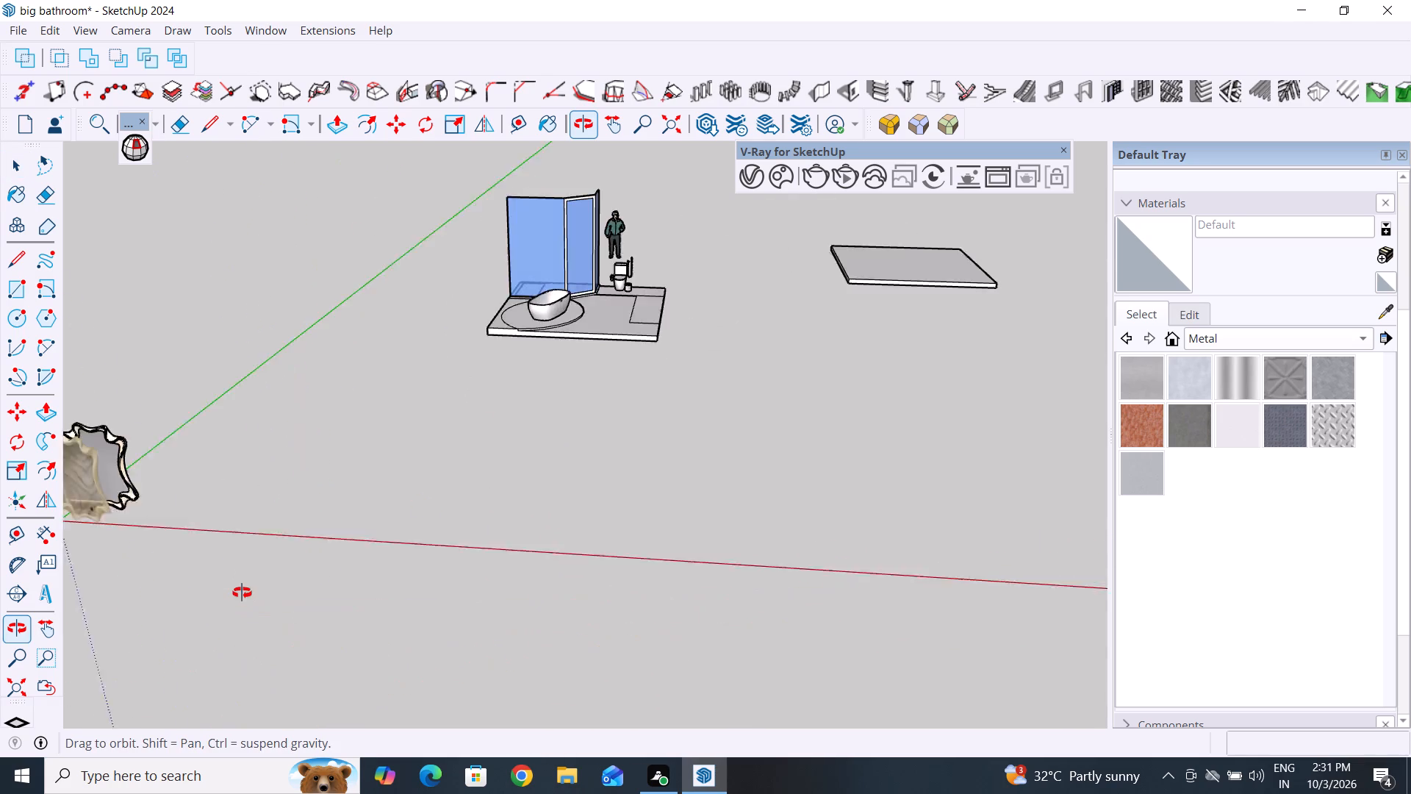
pyautogui.moveTo(242, 593); pyautogui.dragTo(475, 579, button='middle')
pyautogui.scroll(3, 457, 480)
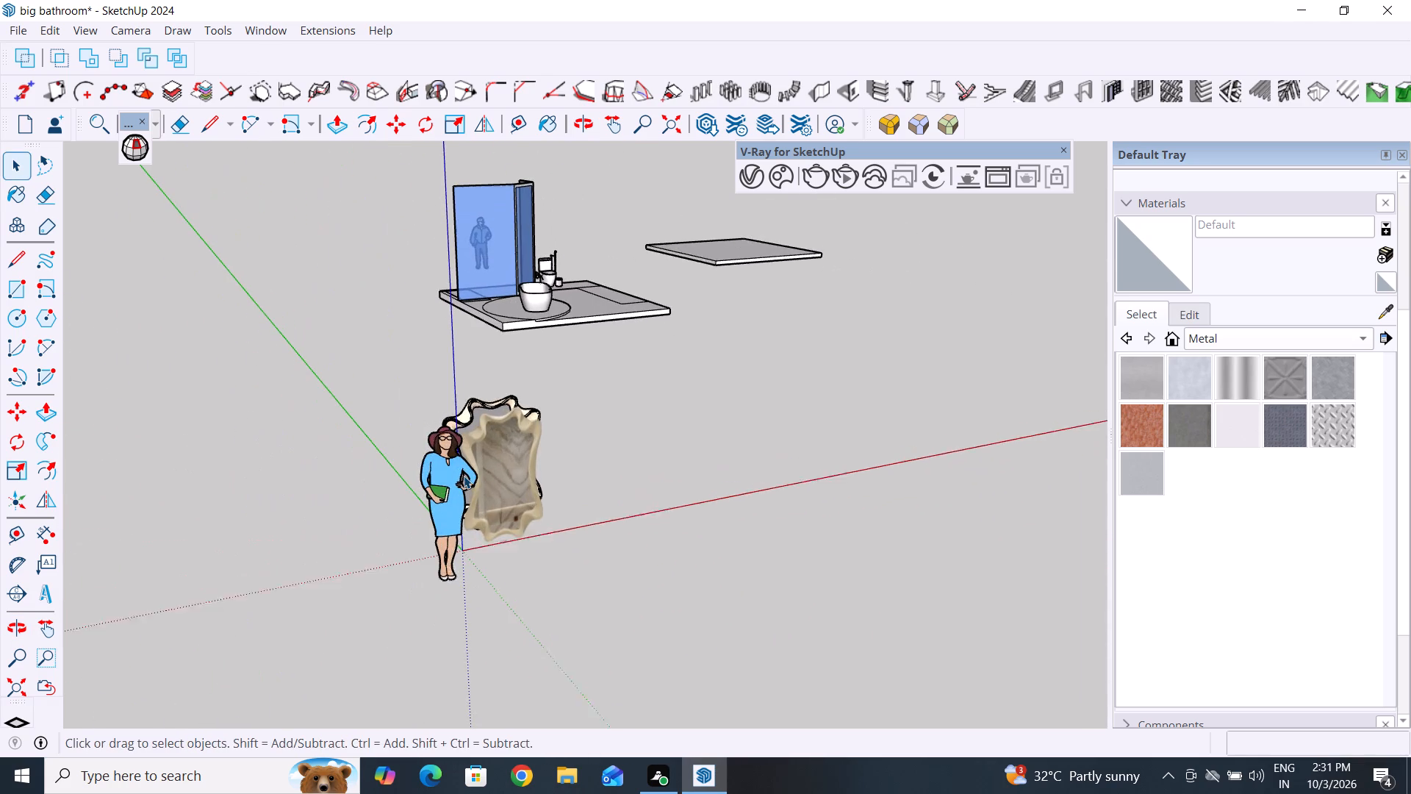
# Explode the imported irregular wall mirror component into its separate parts.
pyautogui.moveTo(572, 523); pyautogui.dragTo(438, 554, button='middle')
pyautogui.scroll(1, 534, 546)
pyautogui.scroll(-5, 814, 479)
pyautogui.moveTo(814, 499); pyautogui.dragTo(636, 575, button='middle')
pyautogui.scroll(-4, 919, 496)
pyautogui.moveTo(456, 636); pyautogui.dragTo(347, 610, button='middle')
pyautogui.scroll(8, 315, 498)
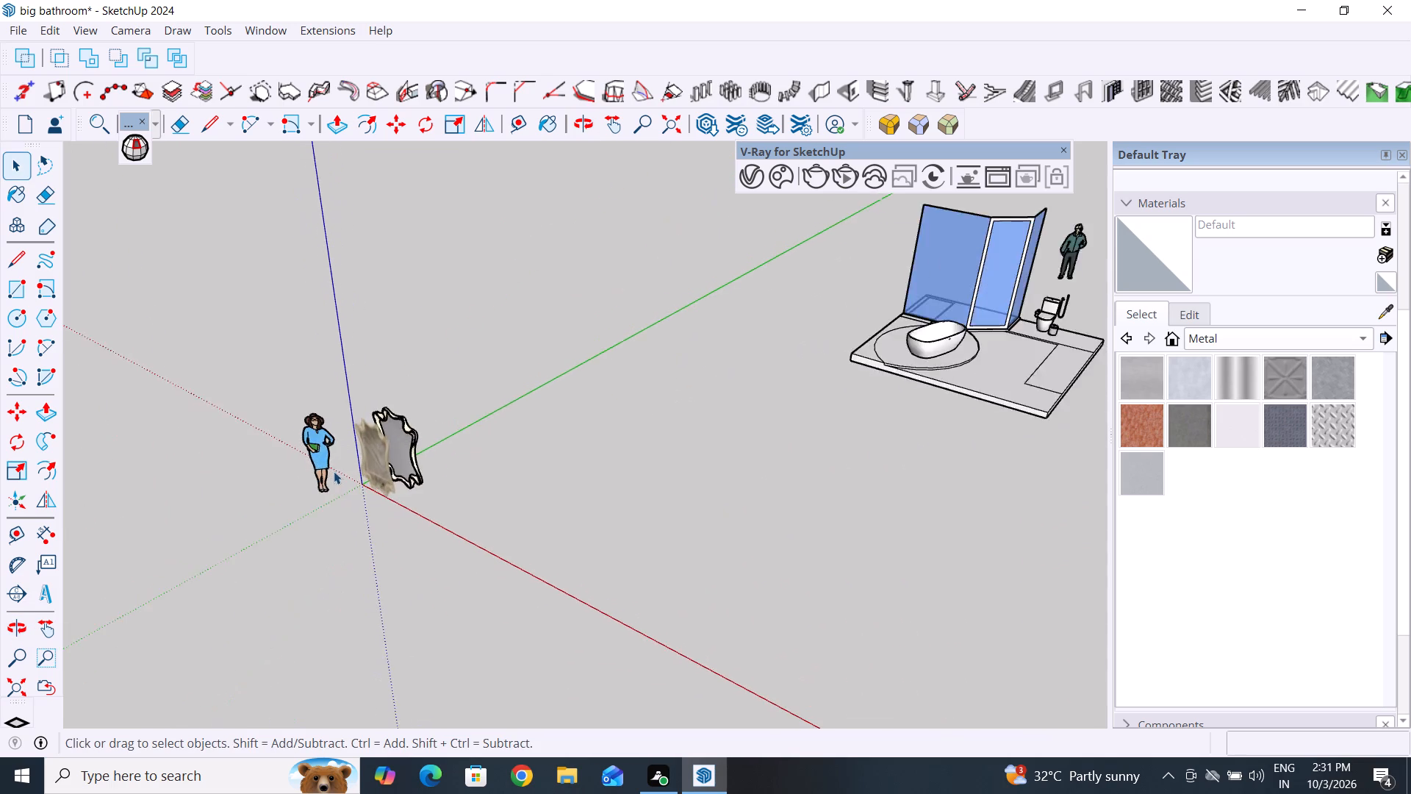
pyautogui.scroll(14, 334, 471)
pyautogui.moveTo(448, 481); pyautogui.dragTo(292, 501, button='middle')
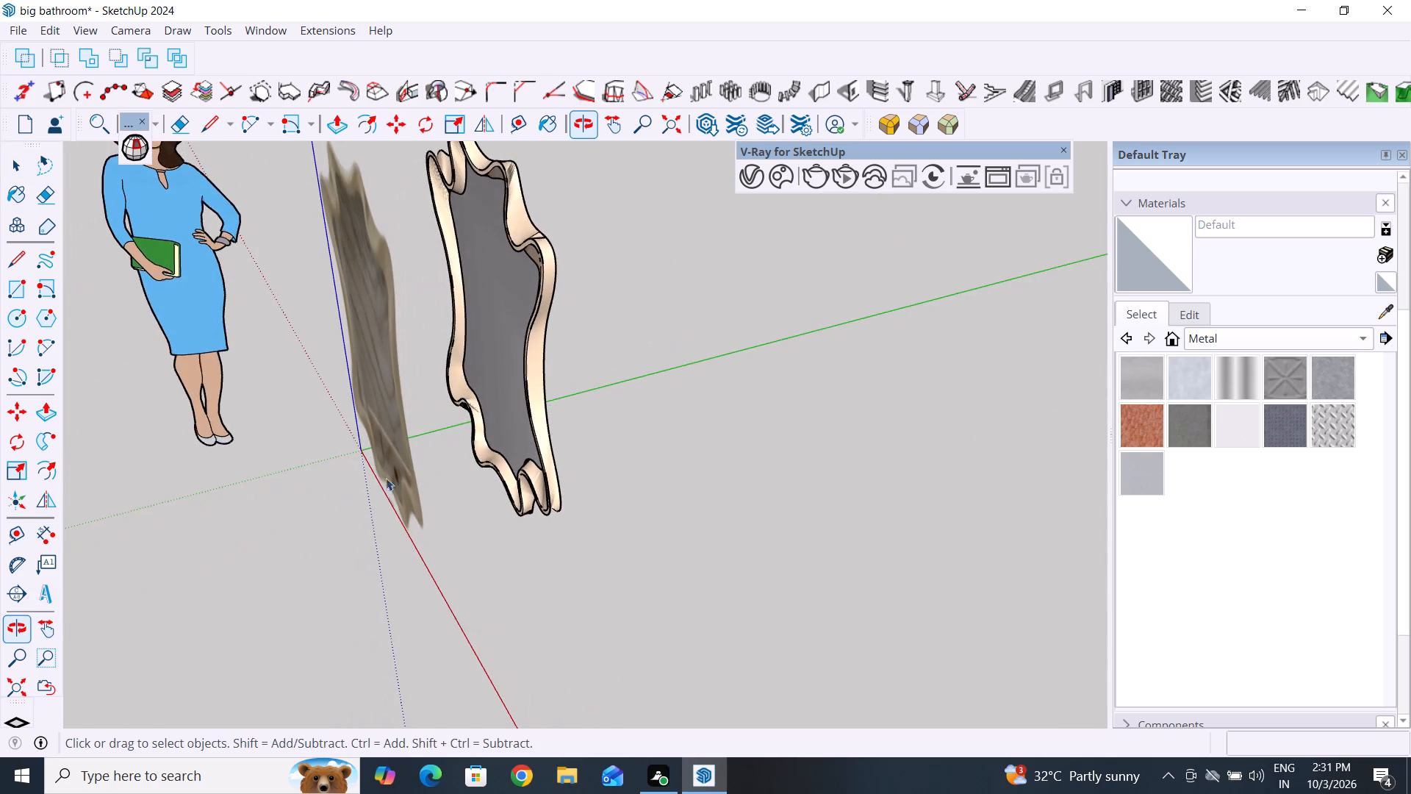
pyautogui.moveTo(476, 455); pyautogui.dragTo(100, 418, button='middle')
pyautogui.moveTo(454, 330); pyautogui.dragTo(357, 265, button='middle')
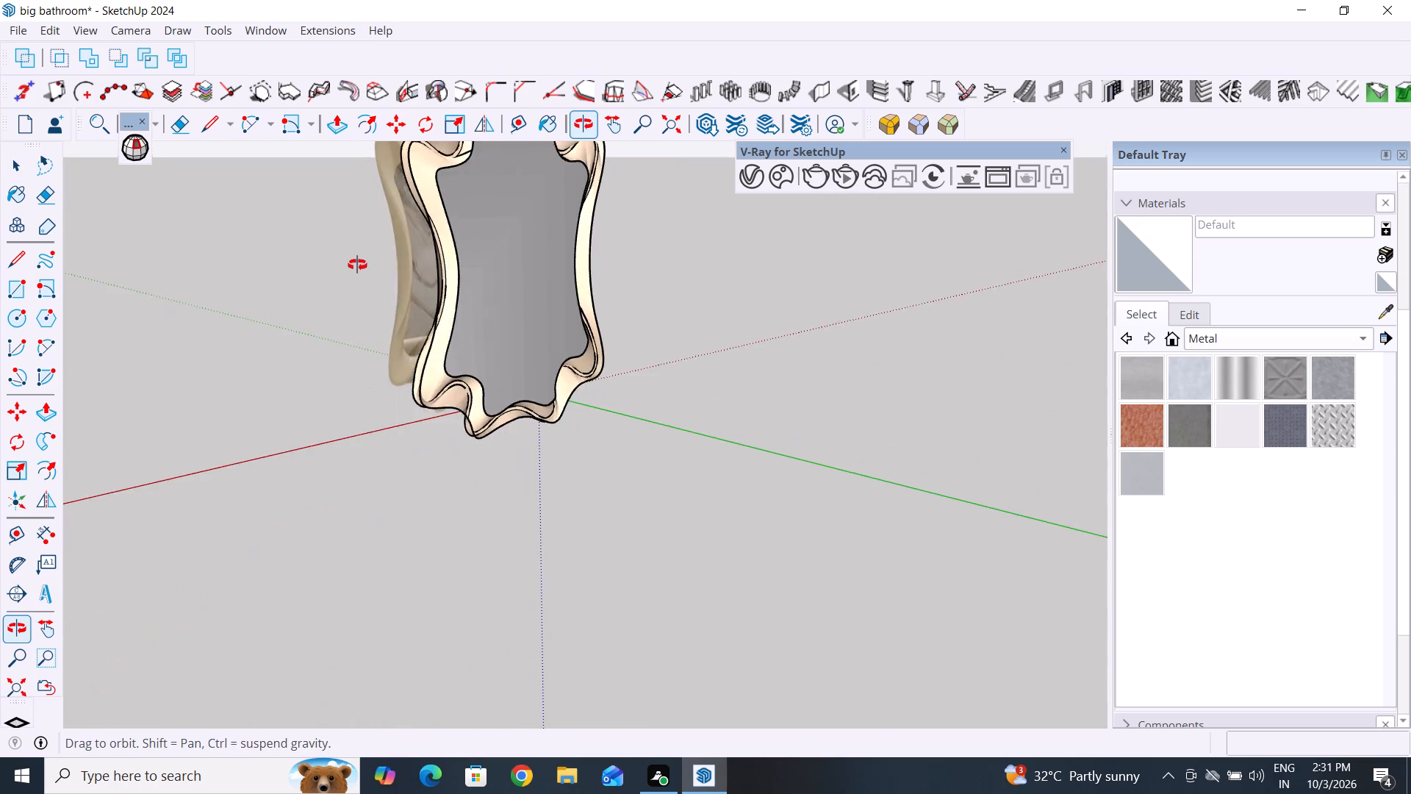
pyautogui.moveTo(357, 265); pyautogui.dragTo(600, 358, button='middle')
pyautogui.click(500, 401)
pyautogui.rightClick(500, 401)
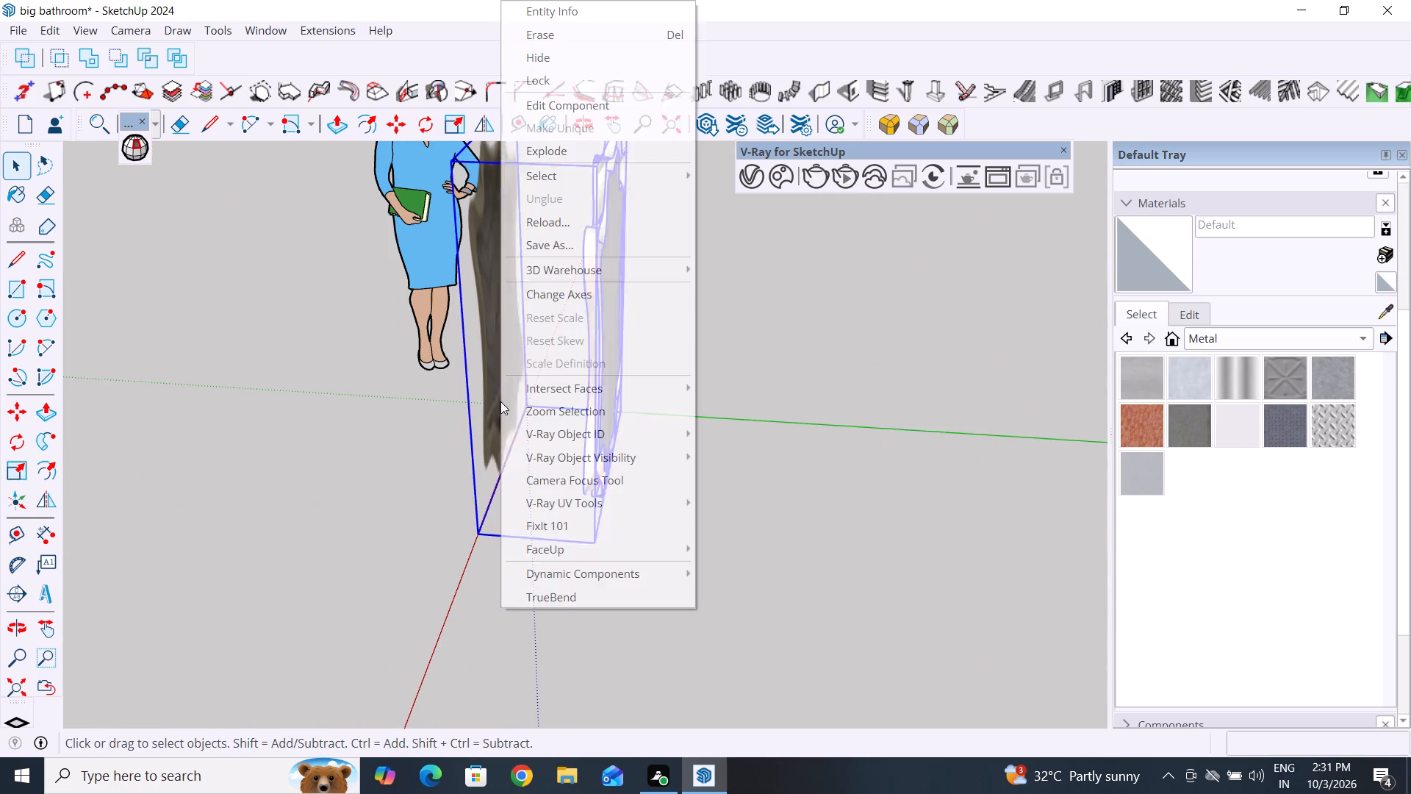
pyautogui.click(561, 154)
# Delete the wood-textured irregular panel standing in front of the framed mirror.
pyautogui.click(504, 410)
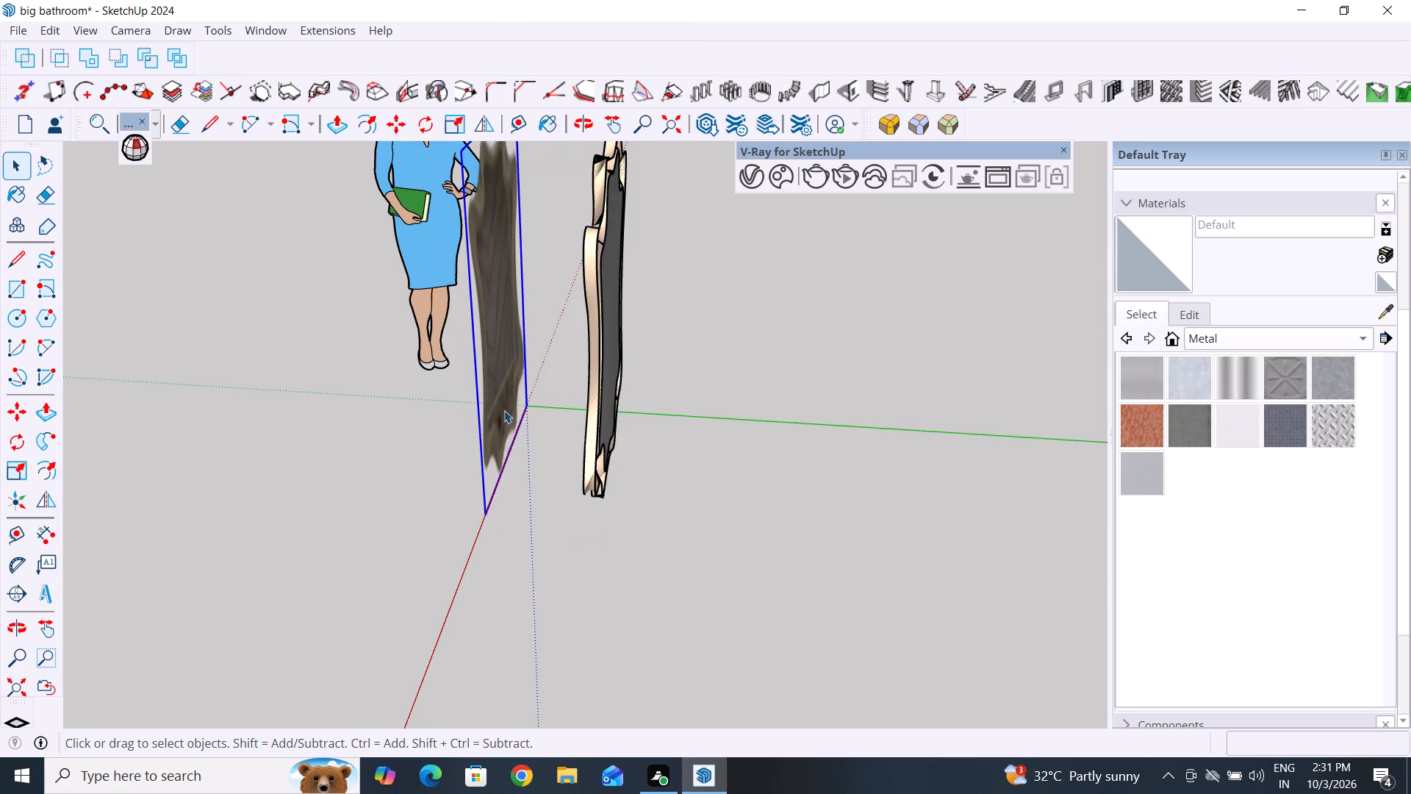
pyautogui.press('Delete')
# Select the remaining framed mirror and examine its shape and its position relative to the bathroom model.
pyautogui.scroll(-5, 561, 540)
pyautogui.moveTo(570, 542); pyautogui.dragTo(903, 479, button='middle')
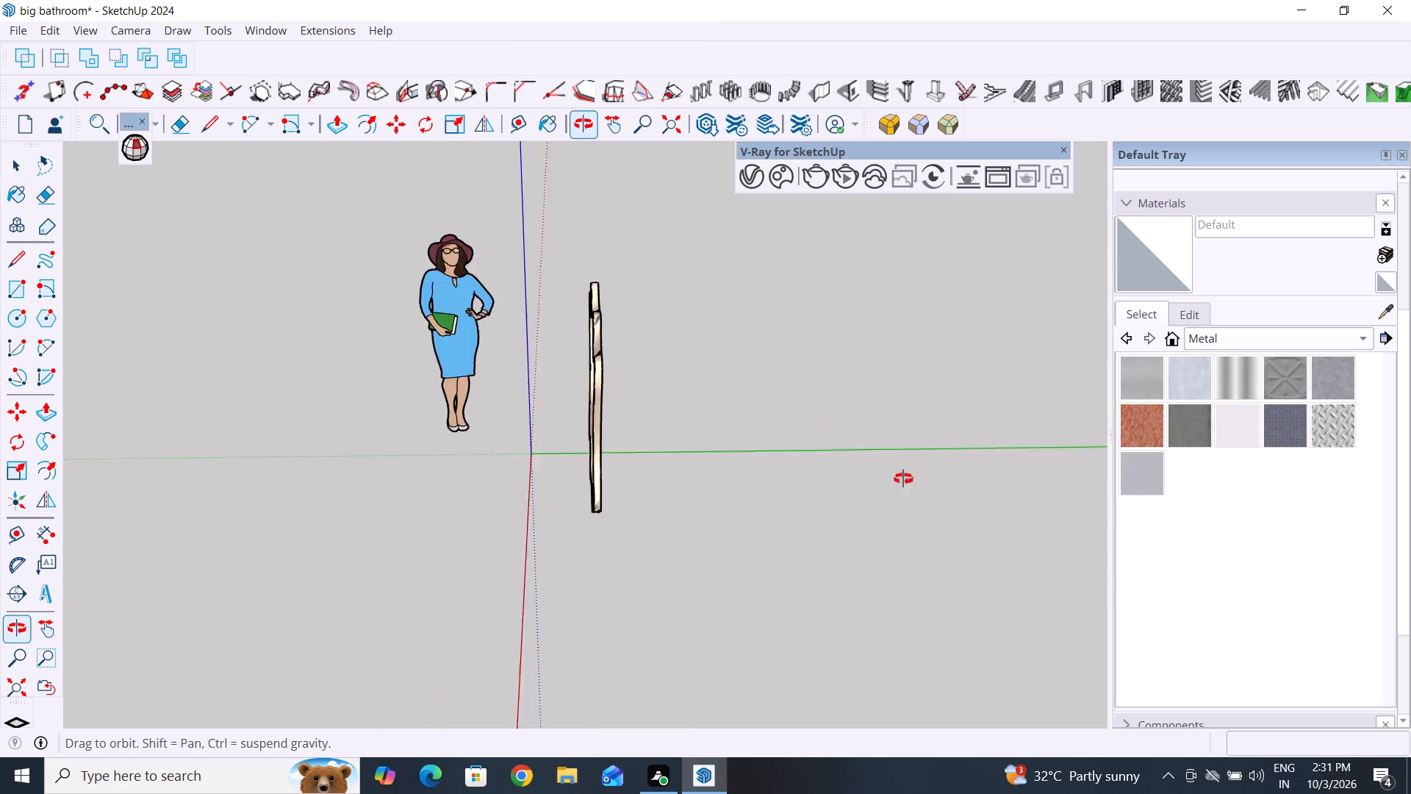
pyautogui.moveTo(903, 479); pyautogui.dragTo(948, 465, button='middle')
pyautogui.click(581, 405)
pyautogui.moveTo(795, 573); pyautogui.dragTo(787, 587, button='middle')
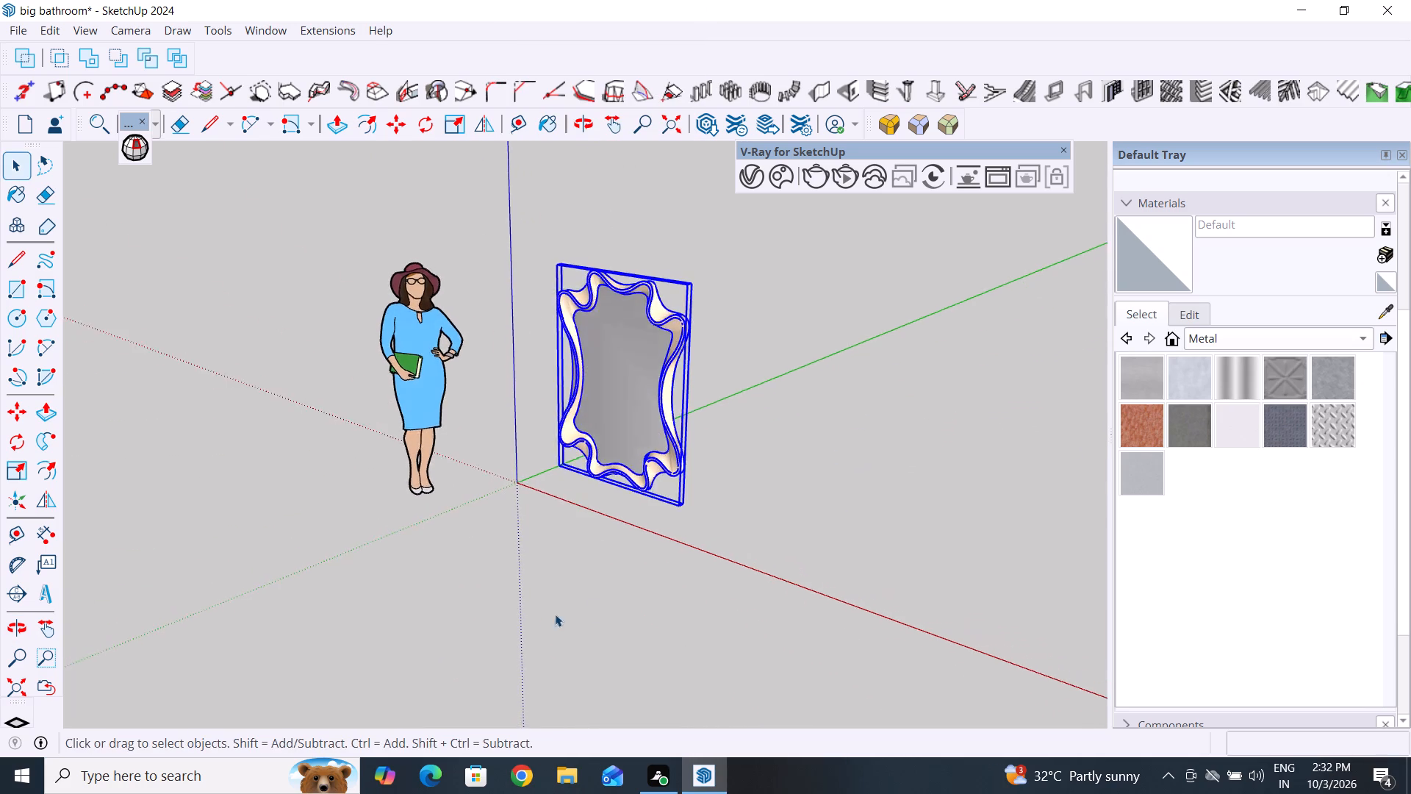
pyautogui.scroll(-5, 544, 617)
pyautogui.moveTo(852, 493); pyautogui.dragTo(766, 601, button='middle')
pyautogui.scroll(-16, 692, 509)
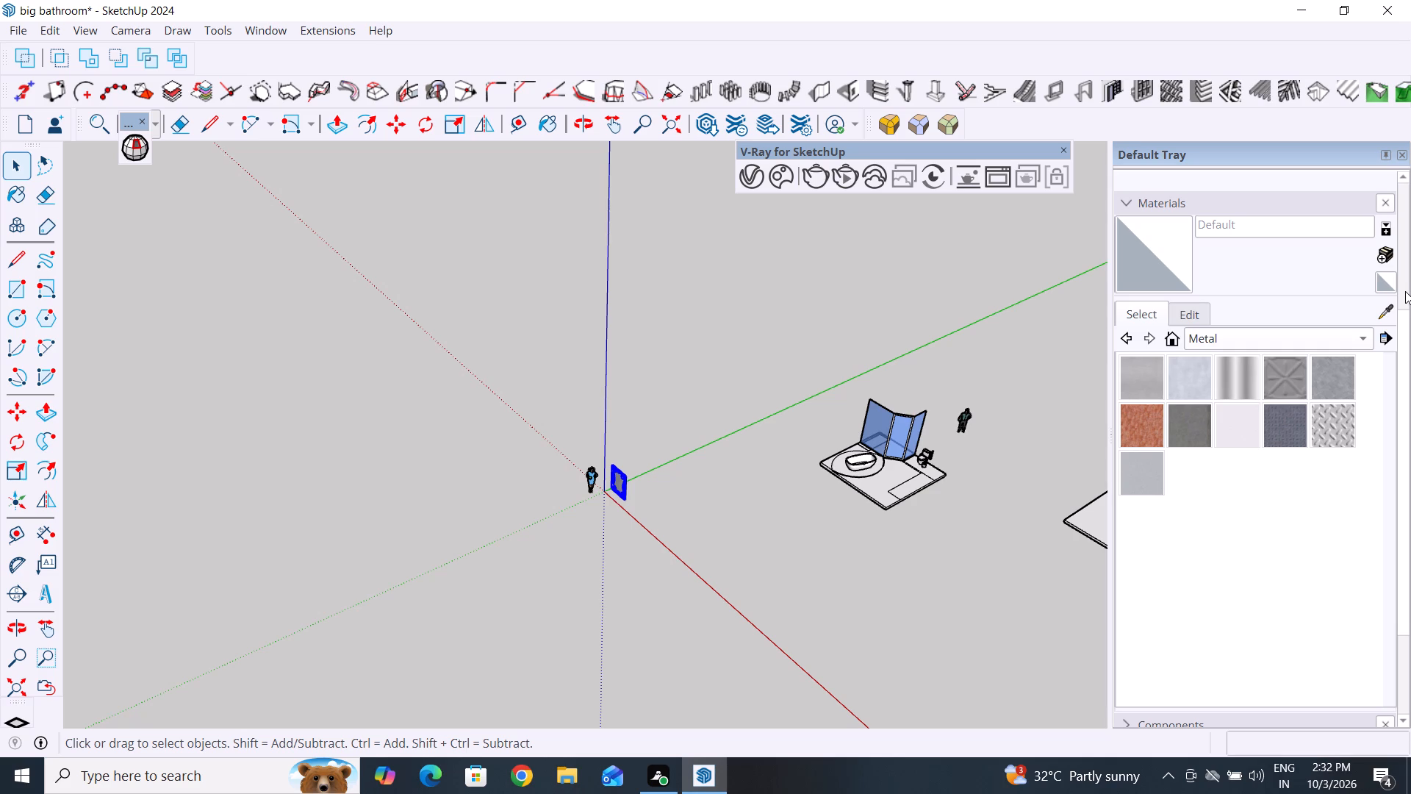
# Open 3D Warehouse to look for another model.
pyautogui.click(263, 35)
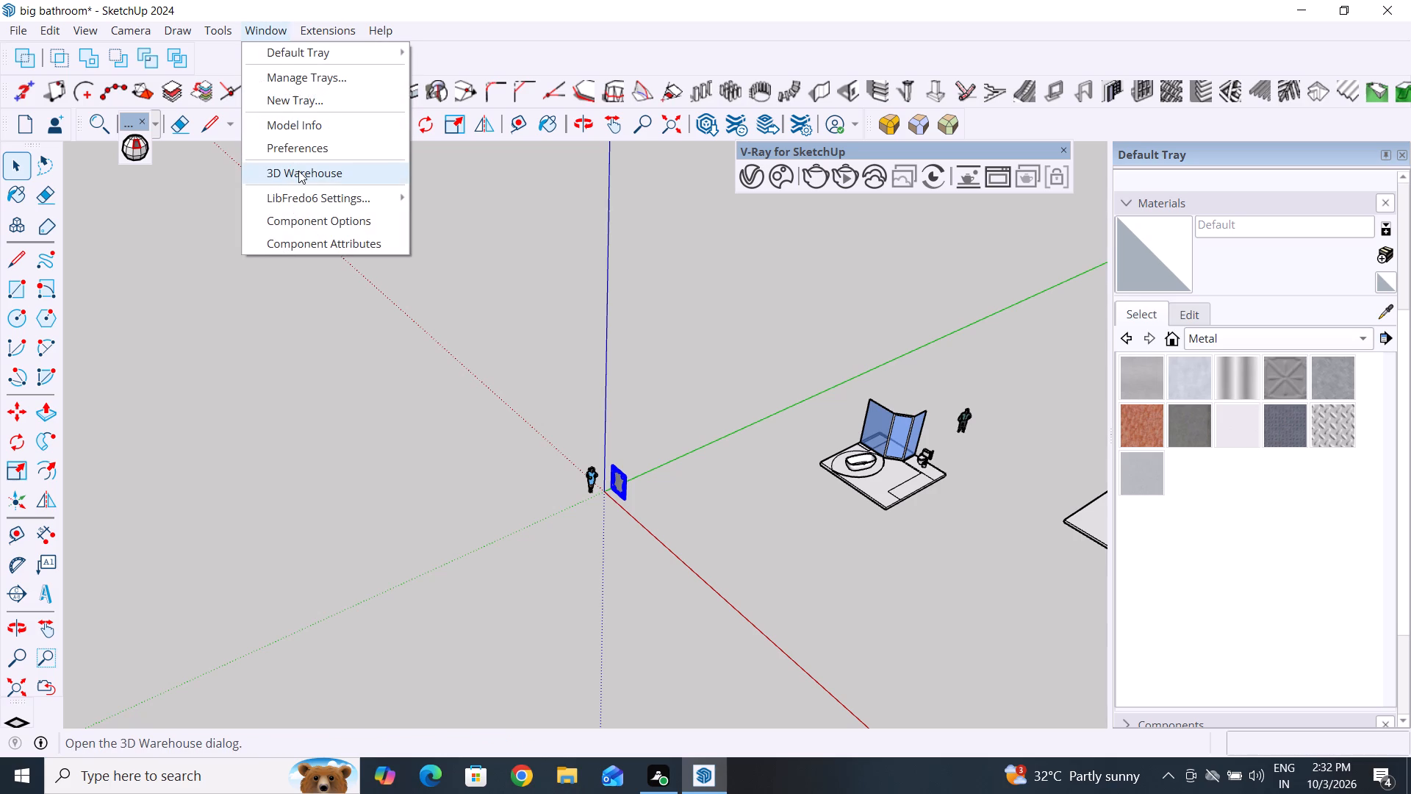
pyautogui.click(298, 171)
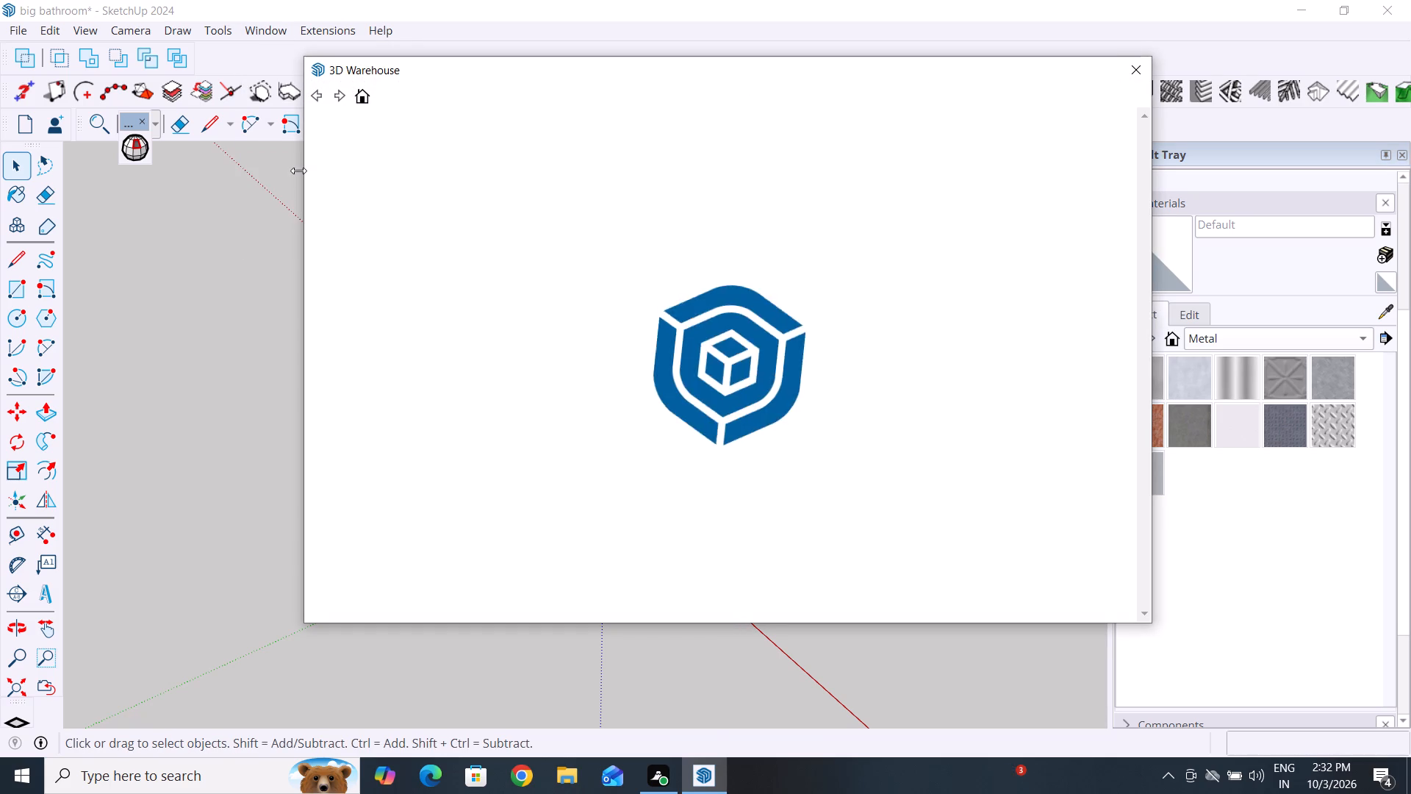
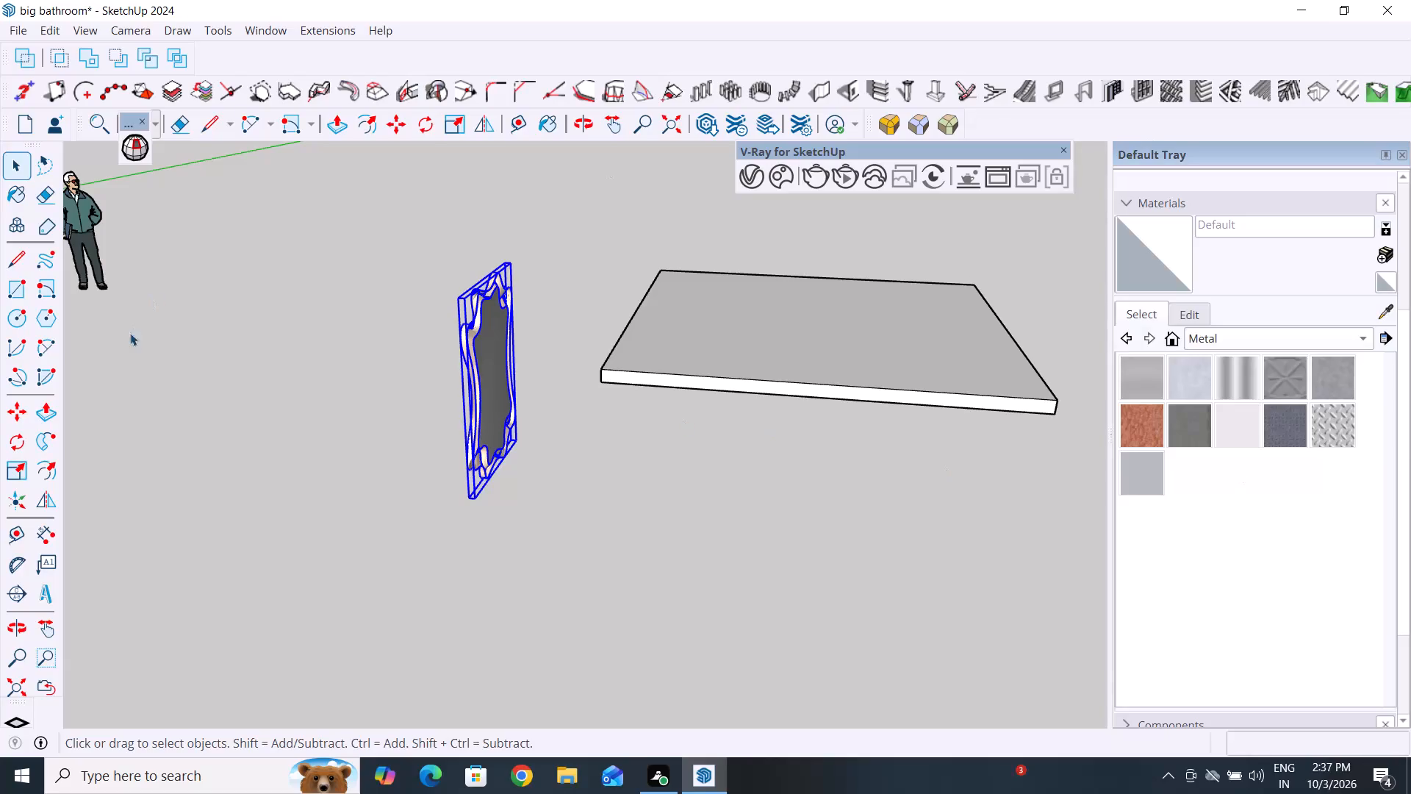
# Examine the wavy-framed mirror beside the large slab from several sides.
pyautogui.scroll(4, 337, 349)
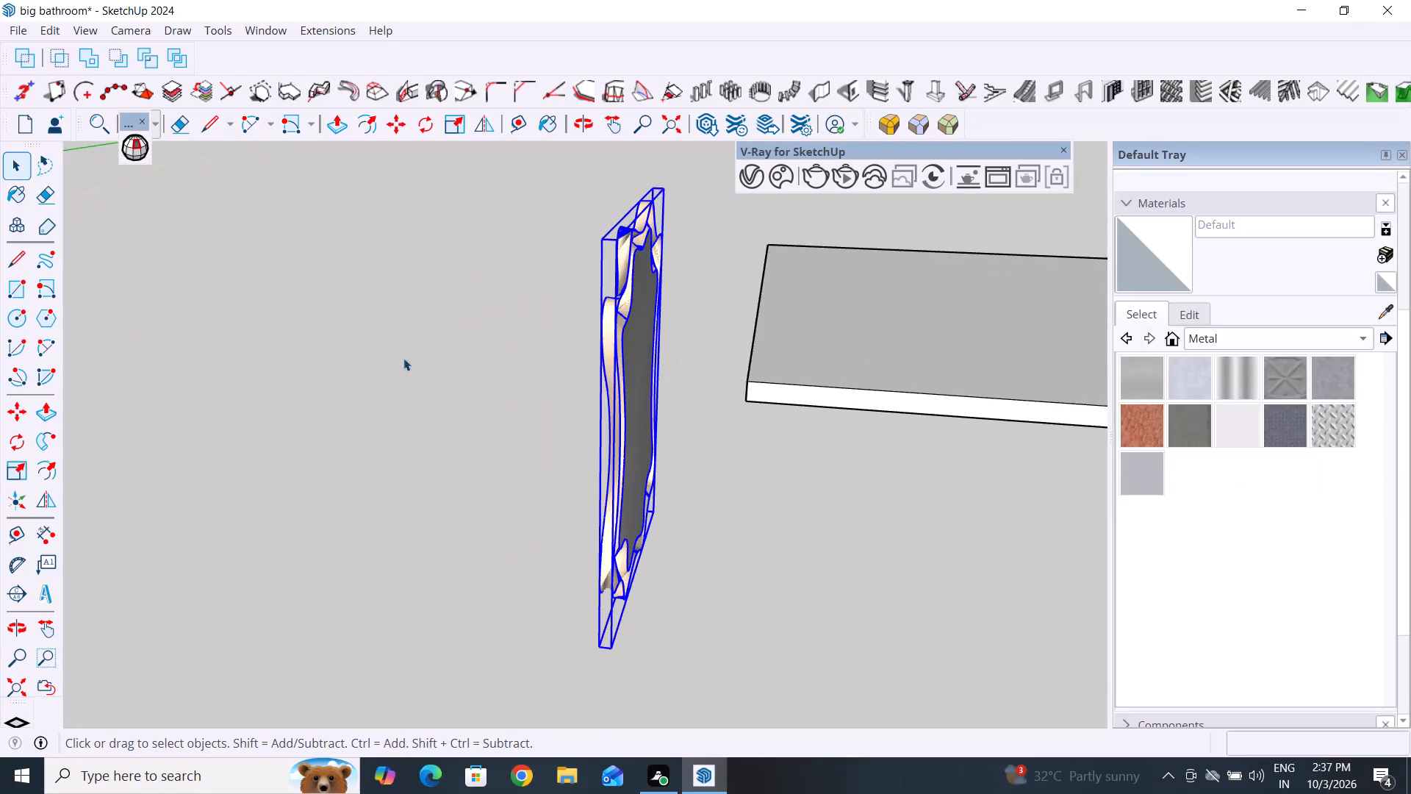
pyautogui.moveTo(398, 357); pyautogui.dragTo(178, 298, button='middle')
pyautogui.scroll(2, 418, 295)
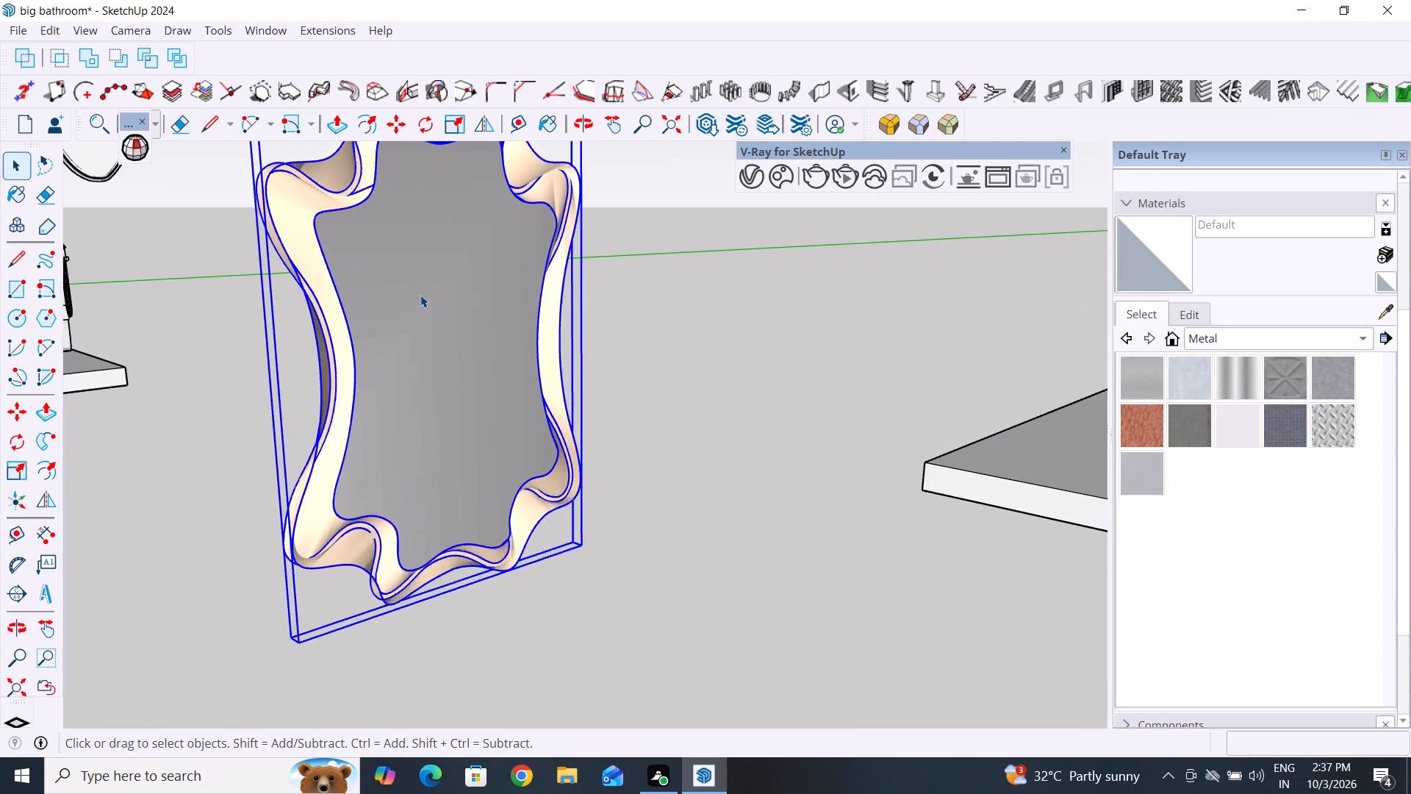
pyautogui.scroll(2, 420, 295)
pyautogui.middleClick(426, 296)
pyautogui.click(426, 296)
pyautogui.click(774, 333)
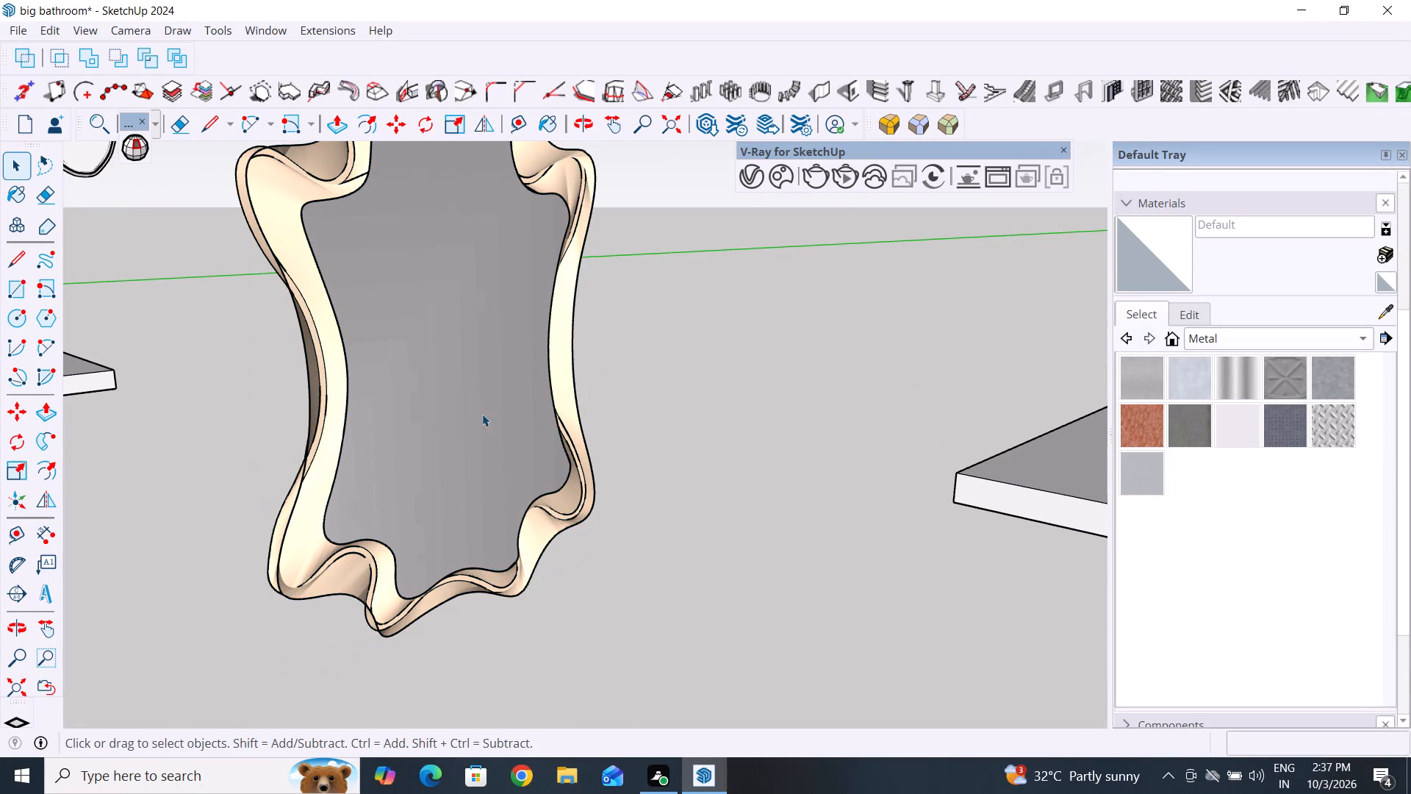
pyautogui.moveTo(480, 418); pyautogui.dragTo(0, 793, button='middle')
pyautogui.moveTo(362, 491); pyautogui.dragTo(445, 471, button='middle')
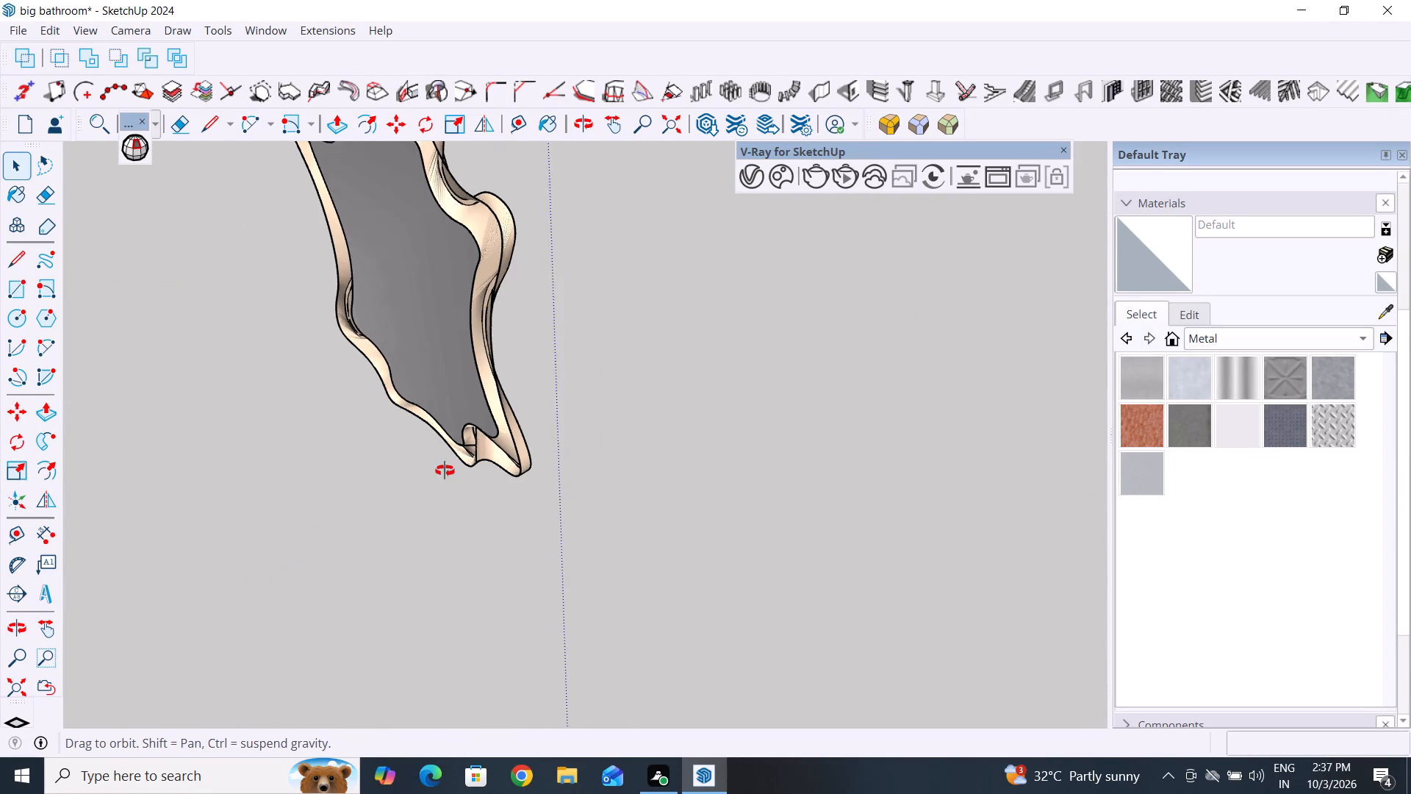
pyautogui.moveTo(445, 471); pyautogui.dragTo(921, 437, button='middle')
pyautogui.moveTo(387, 566); pyautogui.dragTo(575, 524, button='middle')
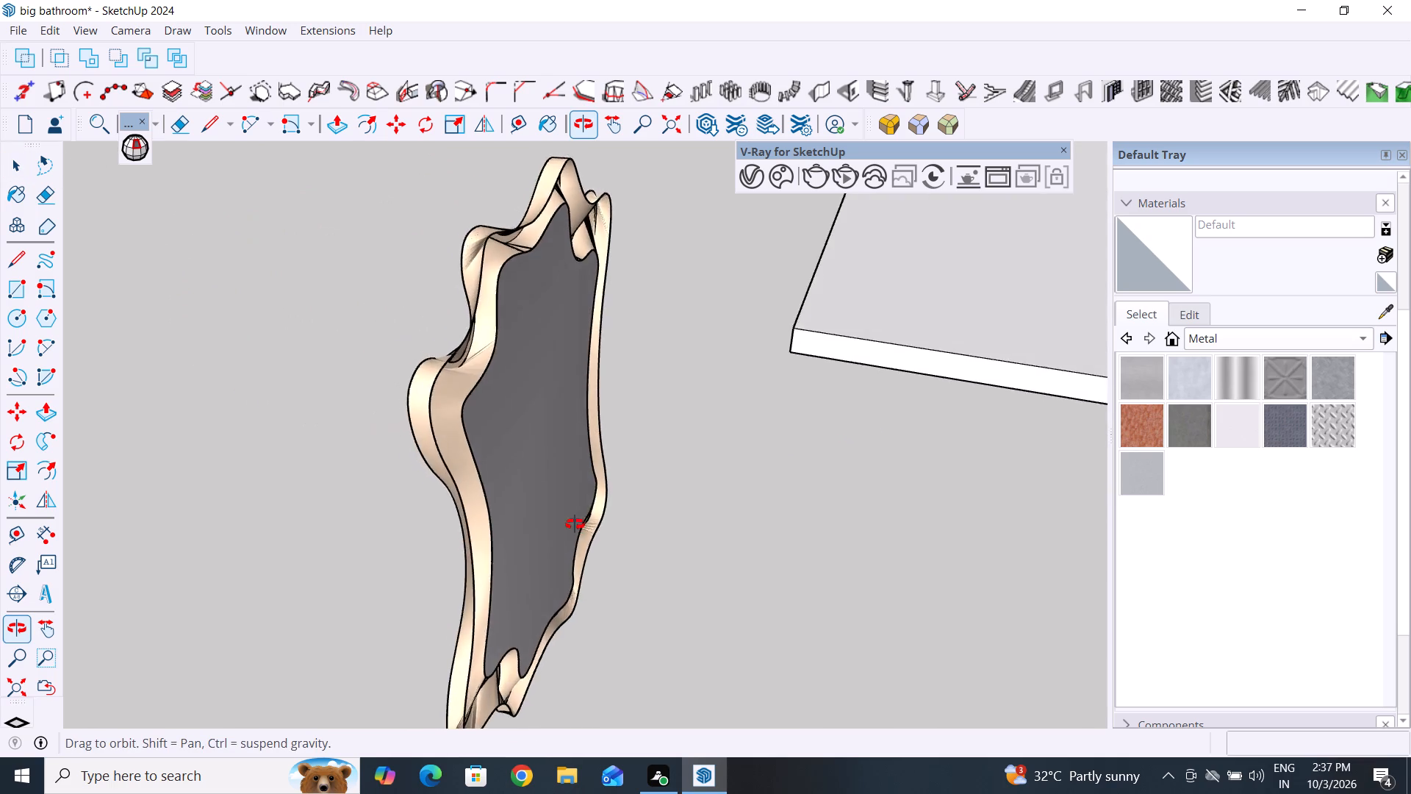
pyautogui.moveTo(575, 524); pyautogui.dragTo(515, 484, button='middle')
# Move the wavy-framed mirror about 236" from beside the large slab to the bathroom vanity.
pyautogui.click(515, 484)
pyautogui.scroll(-3, 515, 484)
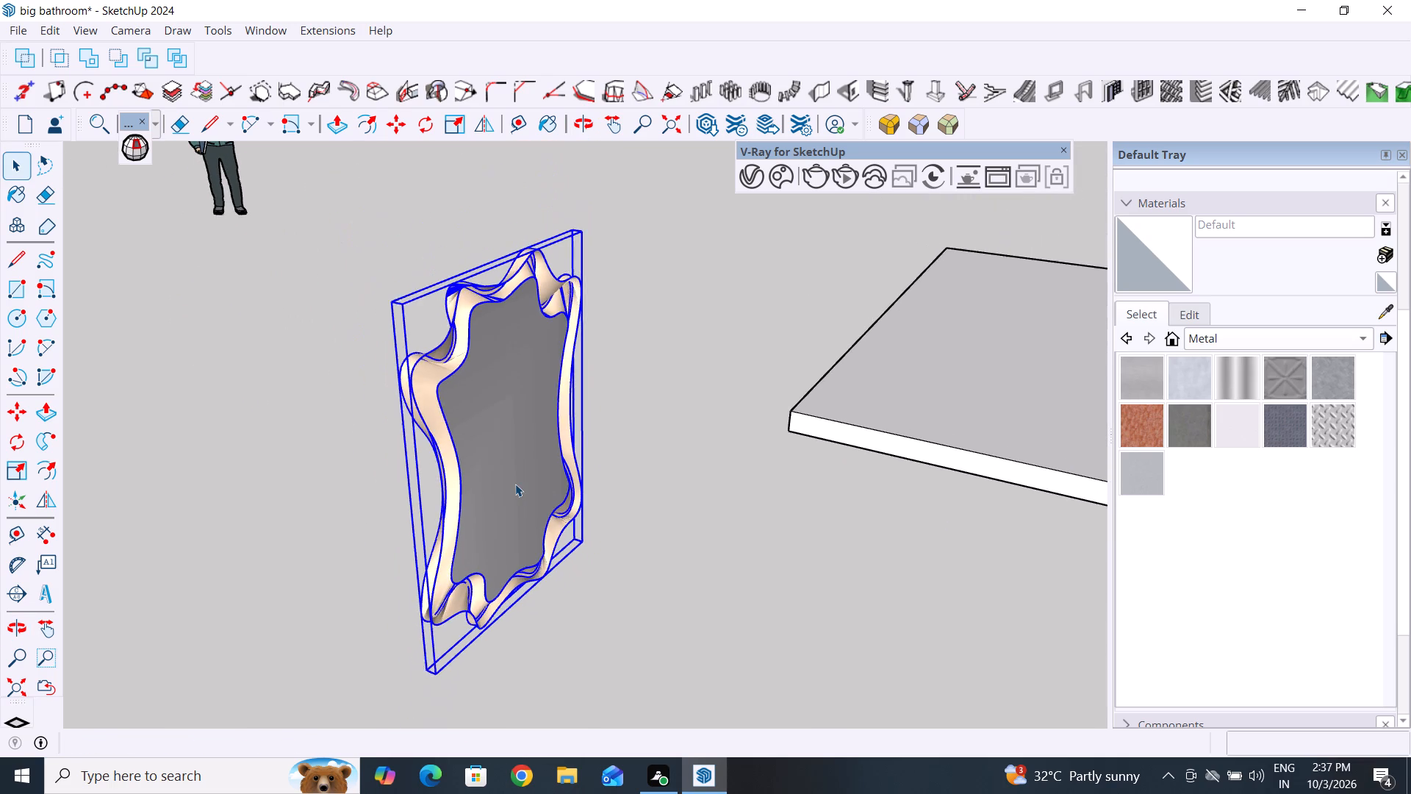
pyautogui.scroll(-15, 515, 484)
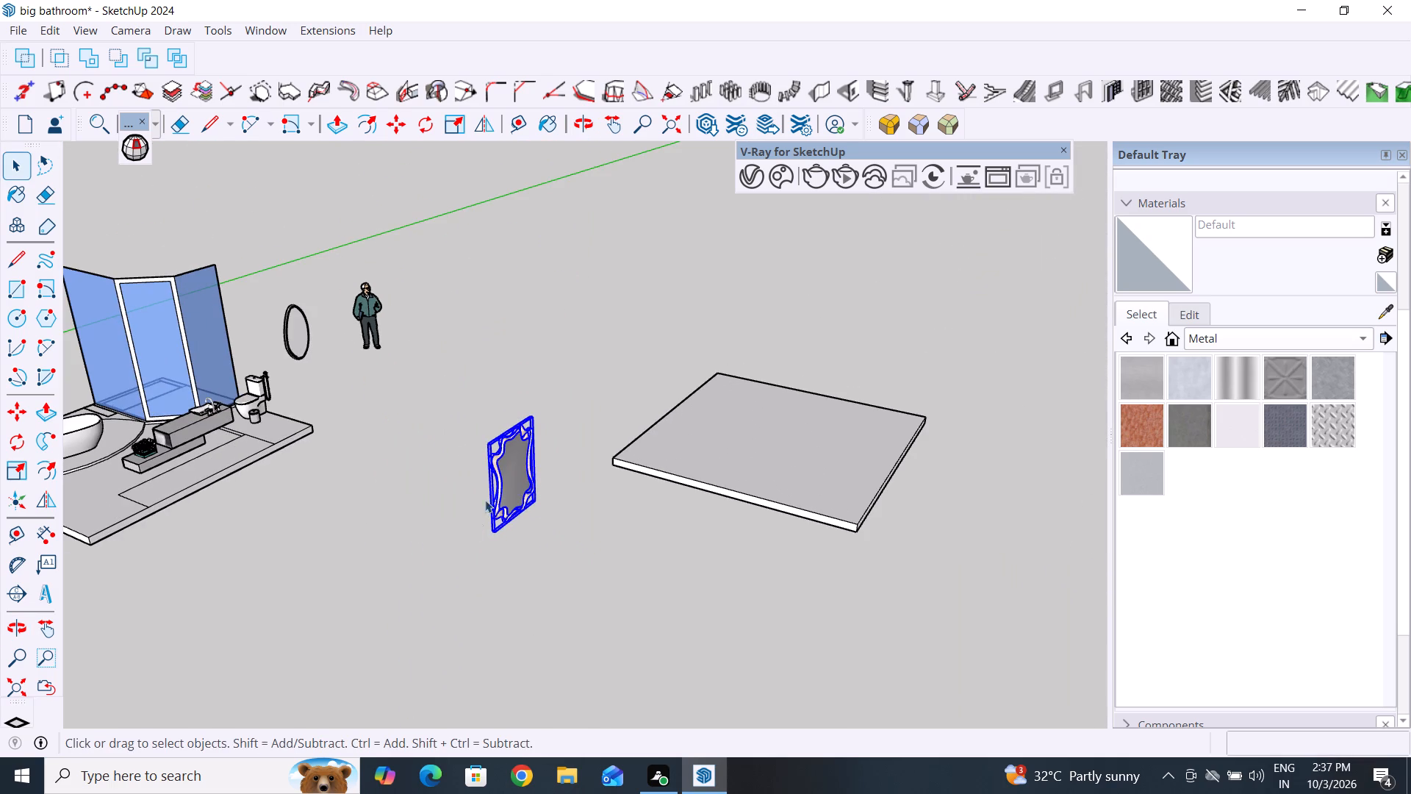
pyautogui.press('m')
pyautogui.click(492, 537)
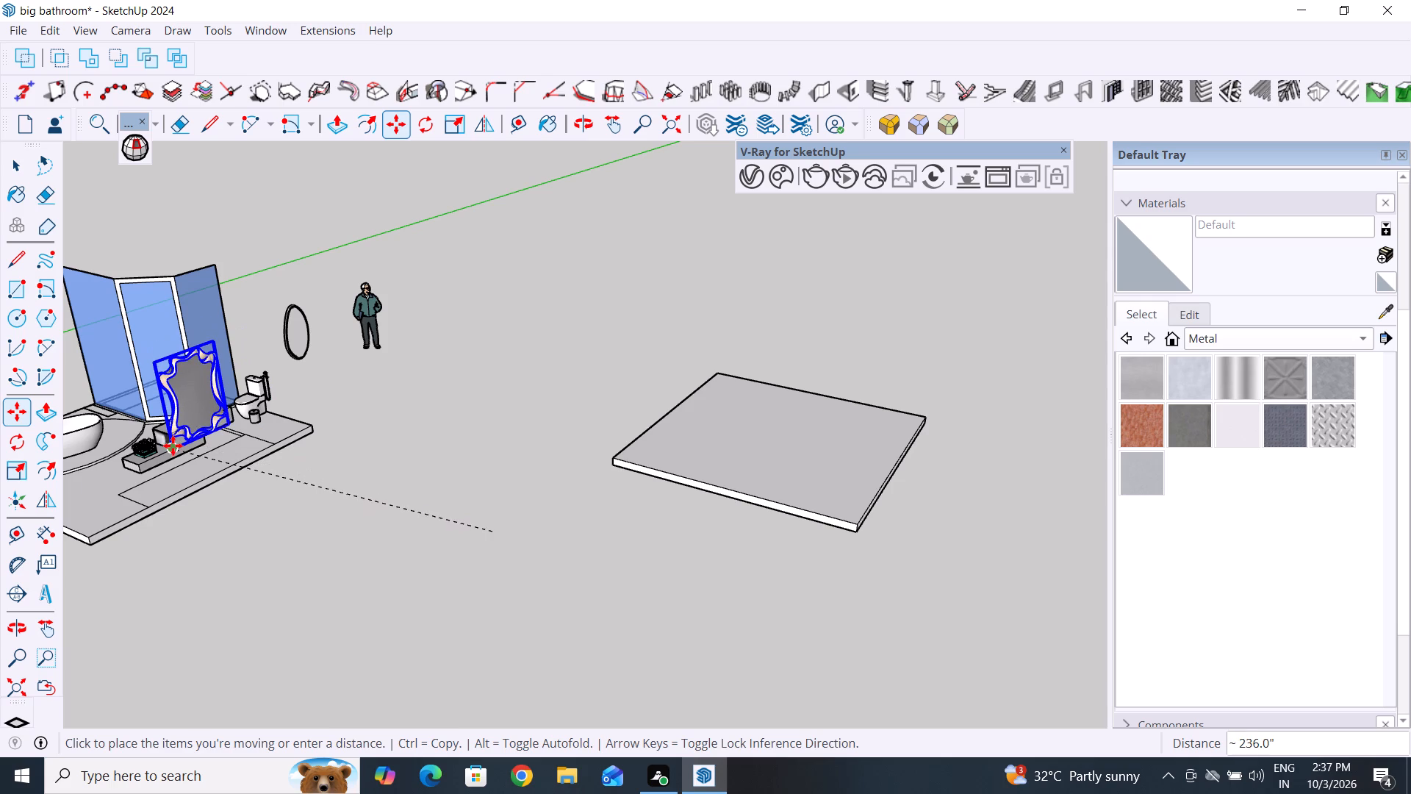
pyautogui.click(173, 446)
# Raise the wavy-framed mirror vertically about 27.3" so it hangs above the vanity, and deselect it.
pyautogui.moveTo(173, 539); pyautogui.dragTo(839, 459, button='middle')
pyautogui.scroll(1, 731, 460)
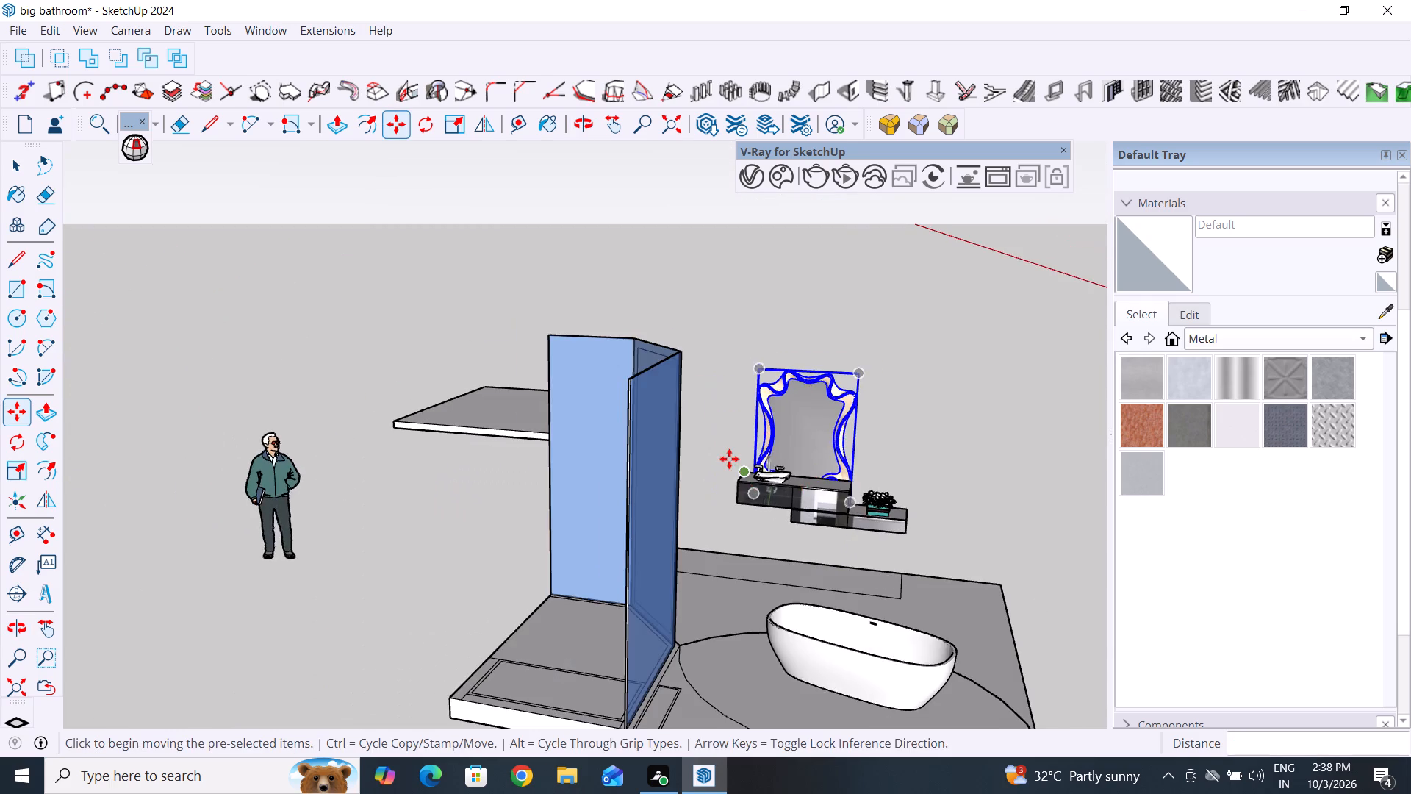
pyautogui.scroll(2, 729, 459)
pyautogui.scroll(-4, 532, 481)
pyautogui.scroll(3, 880, 493)
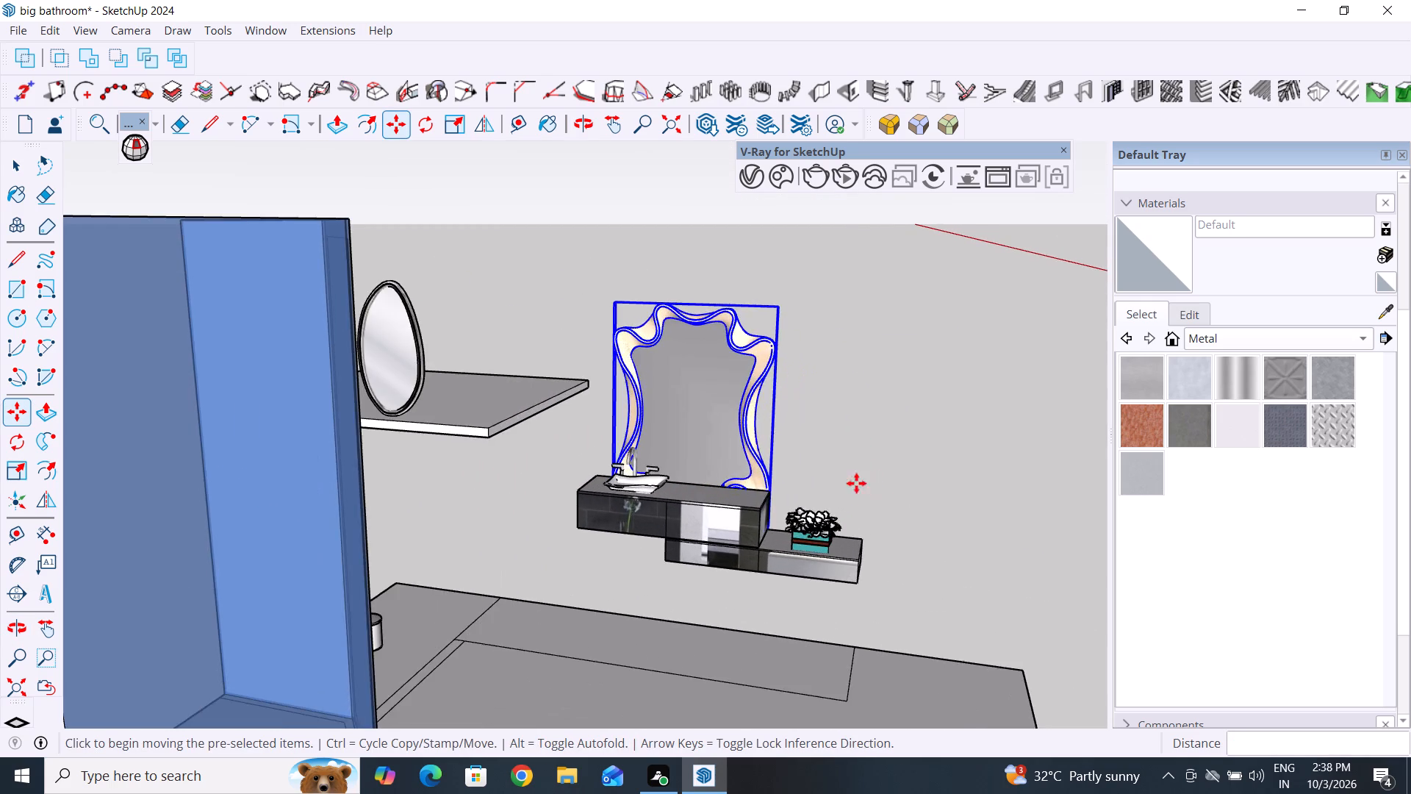
pyautogui.scroll(4, 855, 482)
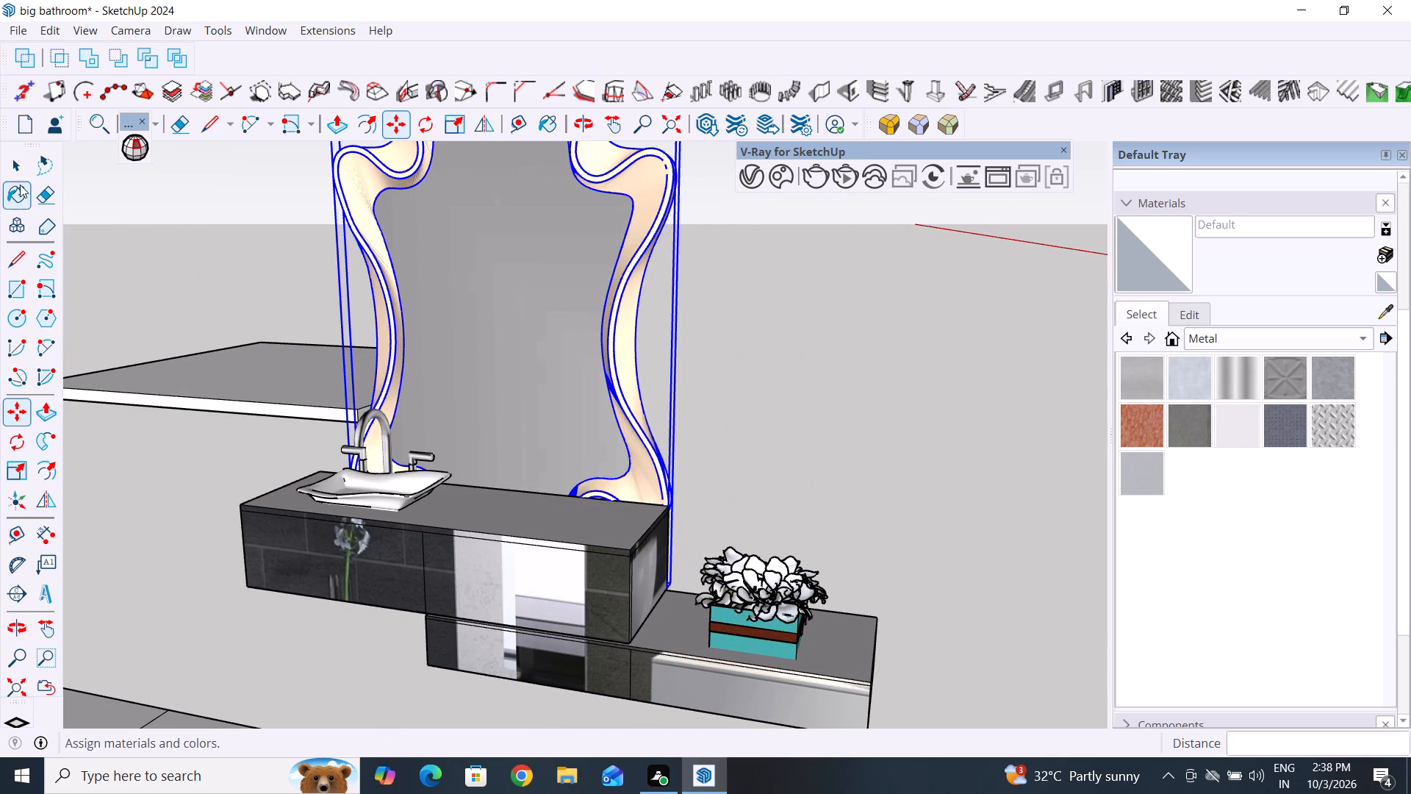
pyautogui.click(19, 169)
pyautogui.click(690, 404)
pyautogui.scroll(-2, 652, 430)
pyautogui.click(652, 430)
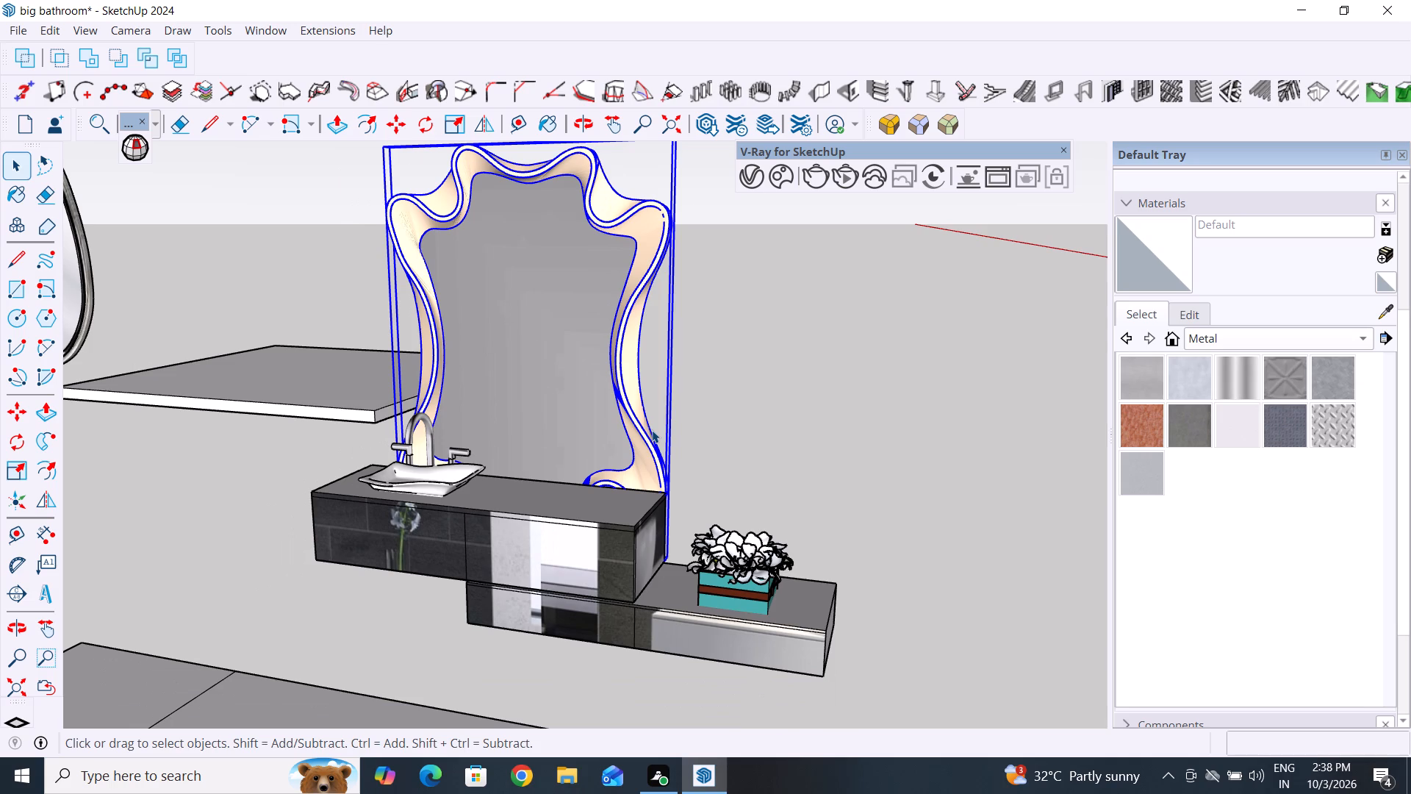
pyautogui.press('m')
pyautogui.click(668, 560)
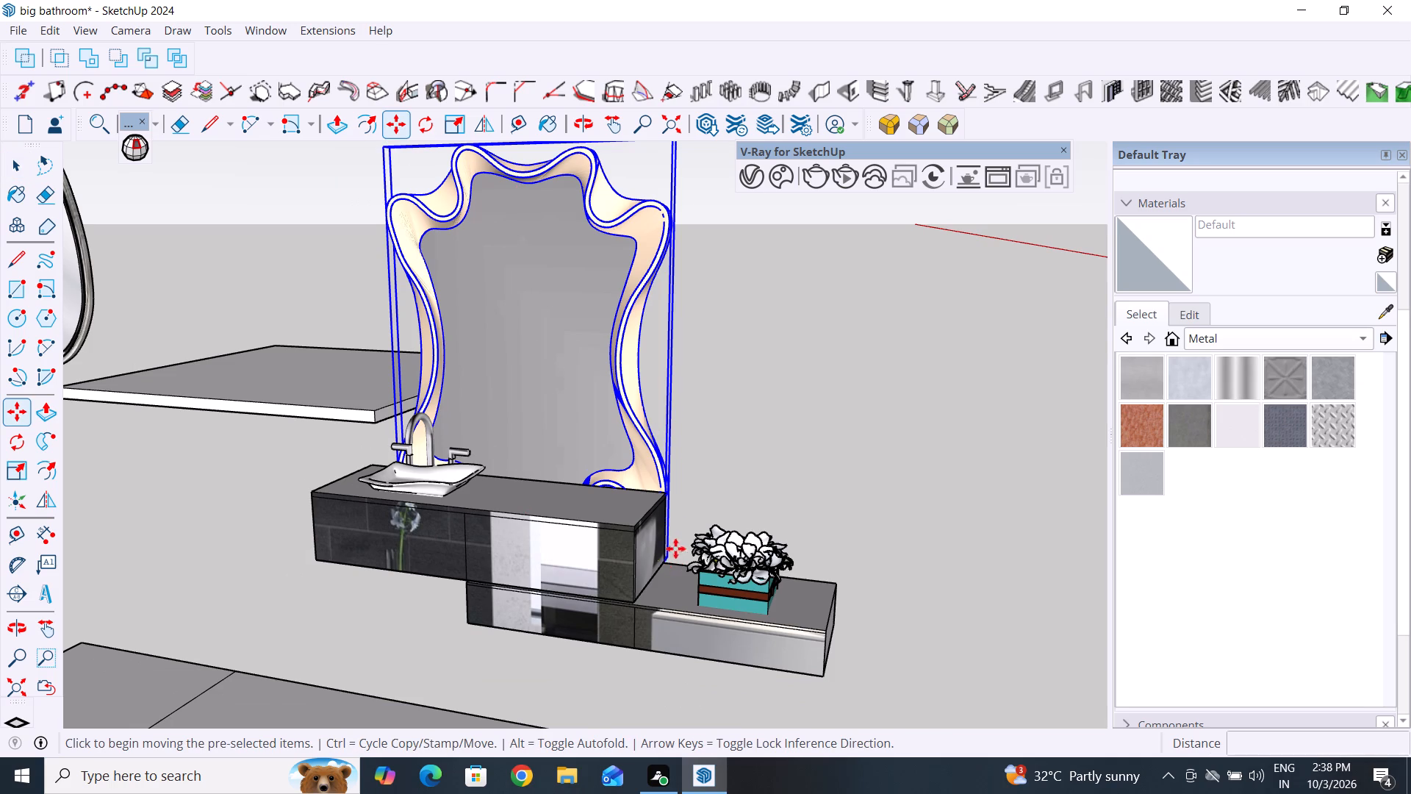
pyautogui.moveTo(703, 501); pyautogui.dragTo(504, 462, button='middle')
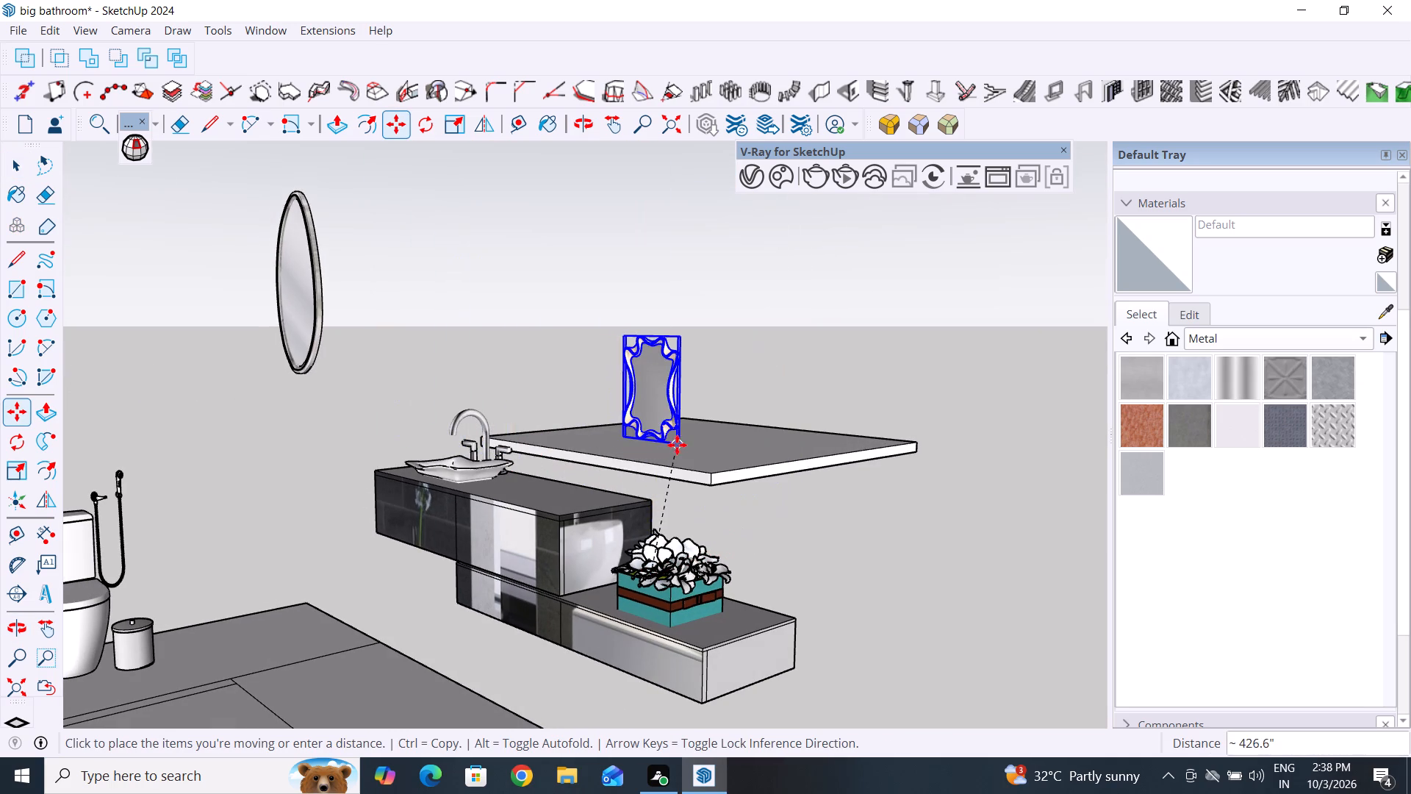
pyautogui.moveTo(637, 442); pyautogui.dragTo(460, 441, button='middle')
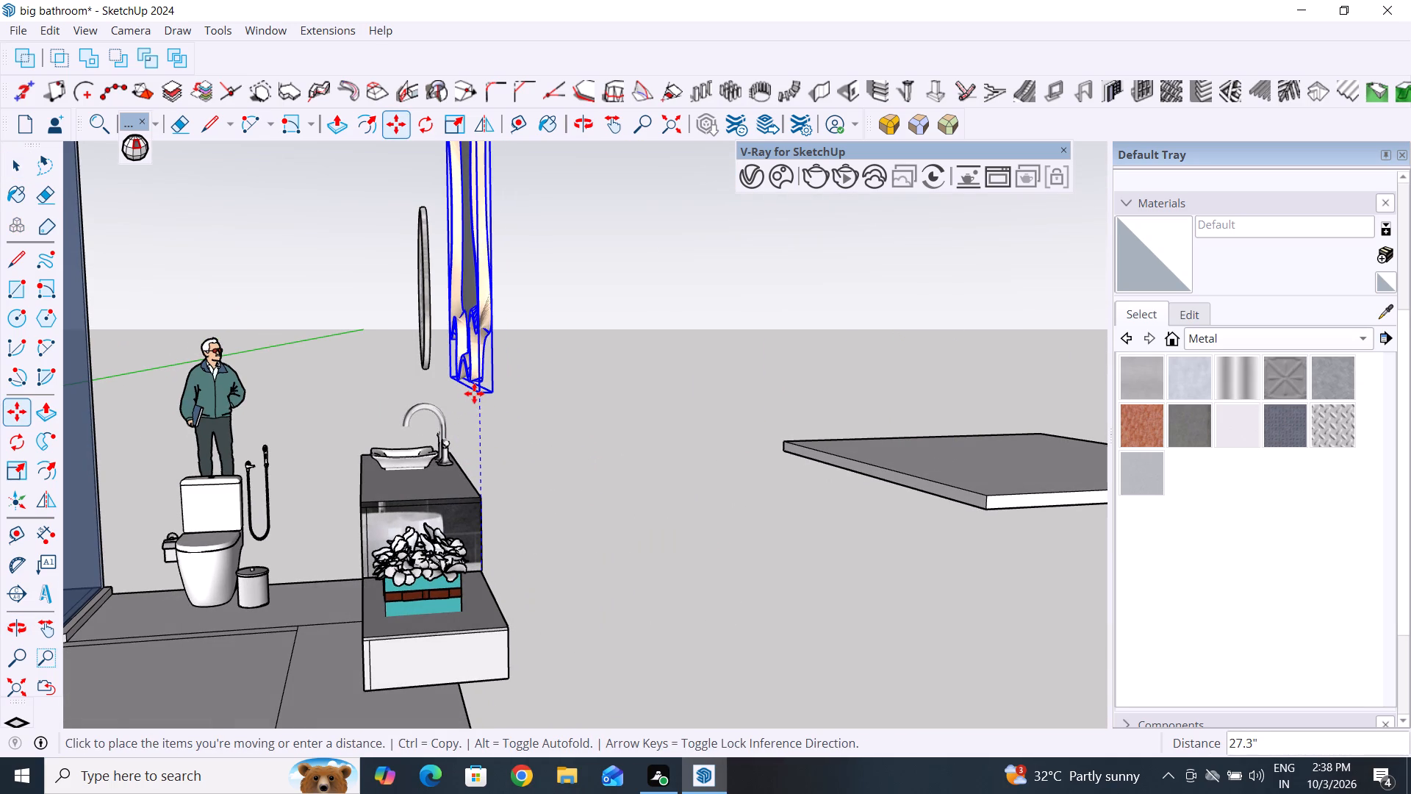
pyautogui.click(474, 393)
pyautogui.moveTo(542, 462); pyautogui.dragTo(689, 496, button='middle')
pyautogui.scroll(-4, 663, 543)
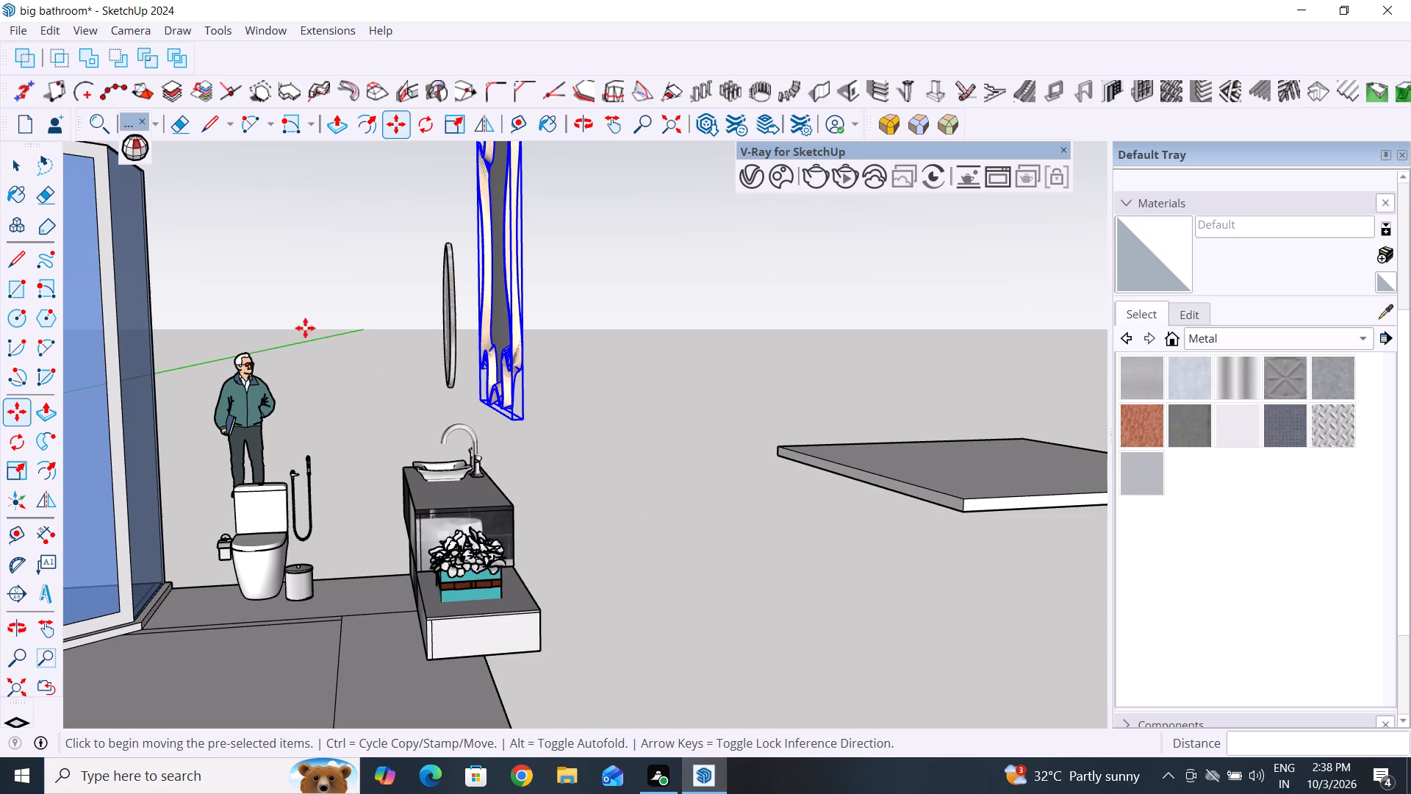
pyautogui.click(10, 167)
pyautogui.click(620, 534)
# Move the wavy-framed mirror about 28.4" along the green axis towards the planter end of the vanity.
pyautogui.scroll(-5, 620, 559)
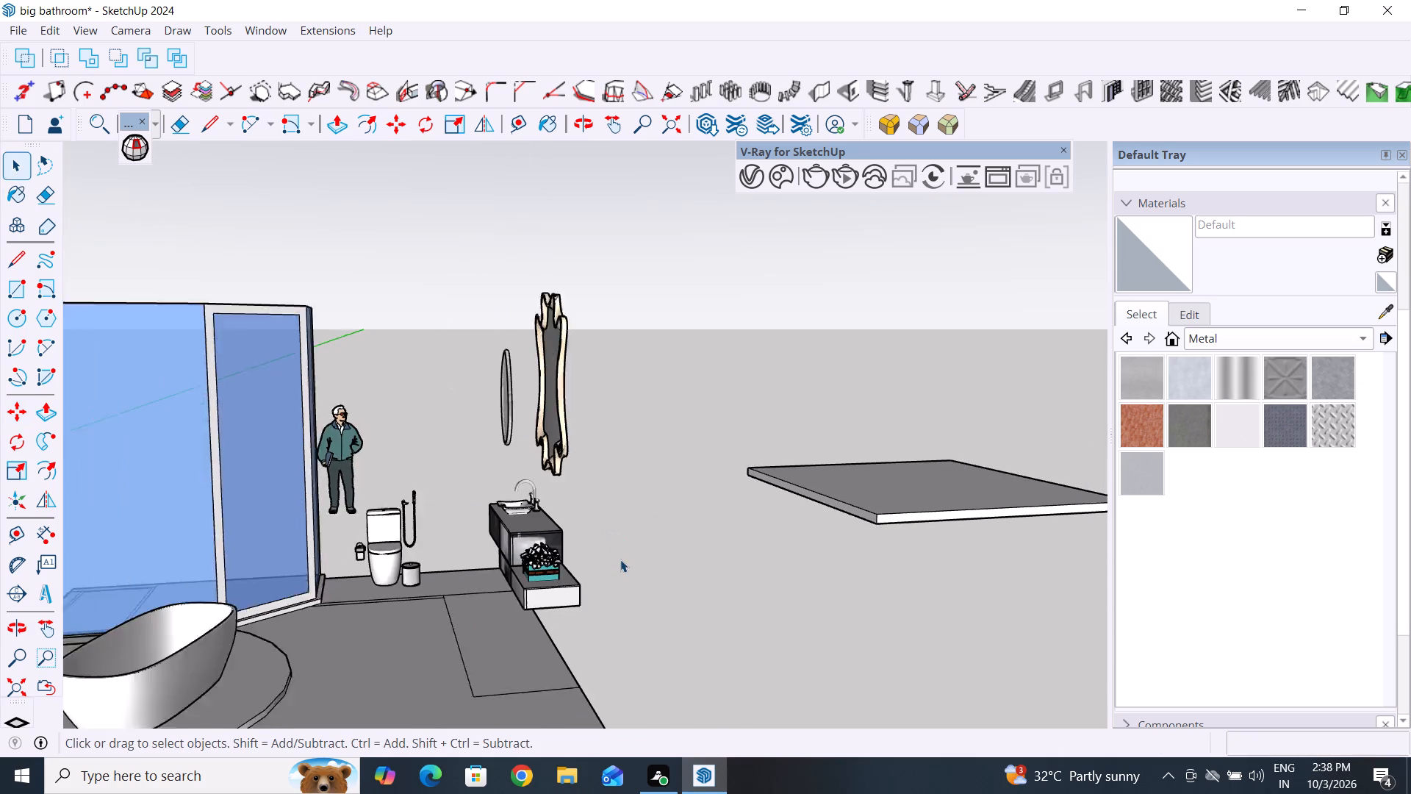
pyautogui.moveTo(628, 567); pyautogui.dragTo(999, 633, button='middle')
pyautogui.scroll(2, 672, 498)
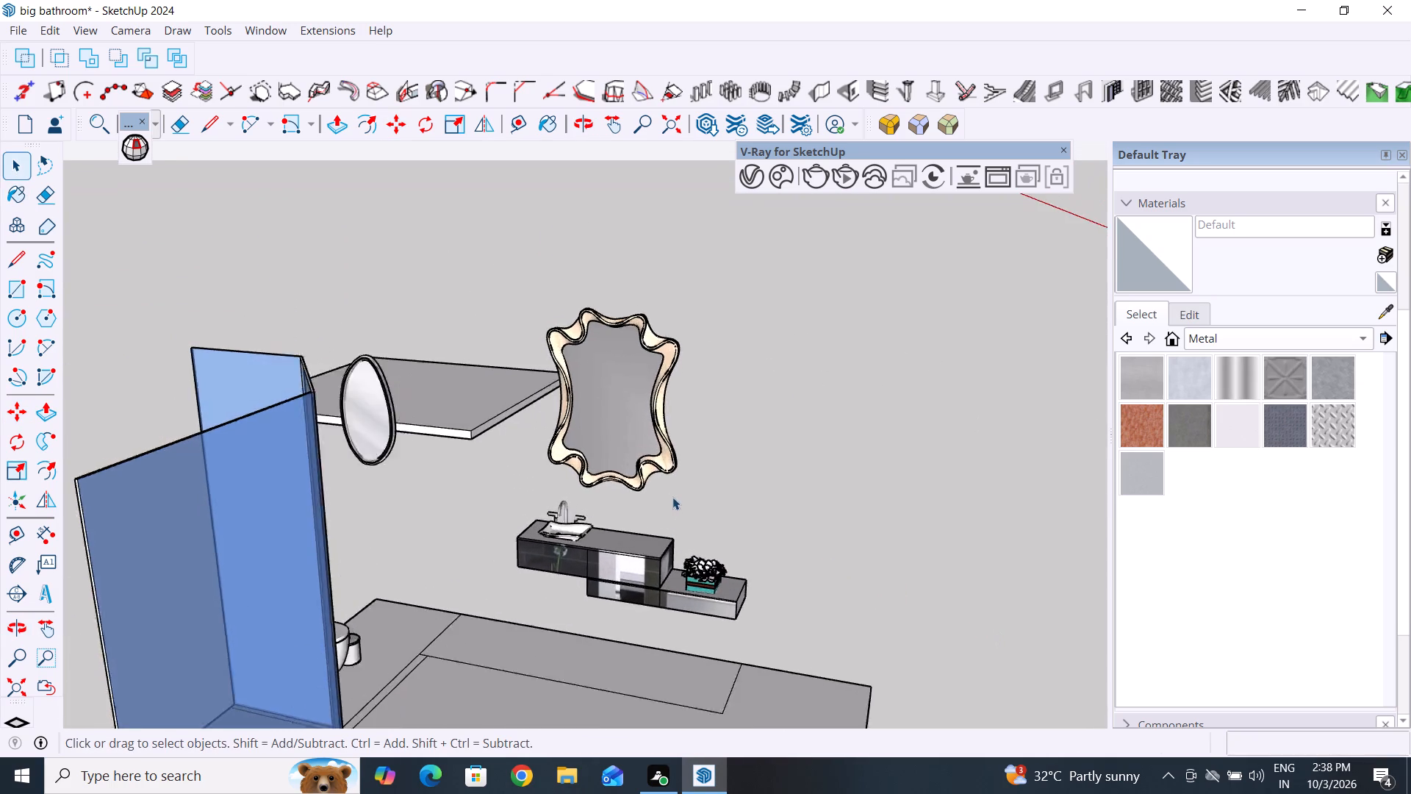
pyautogui.scroll(2, 672, 497)
pyautogui.click(686, 440)
pyautogui.click(676, 443)
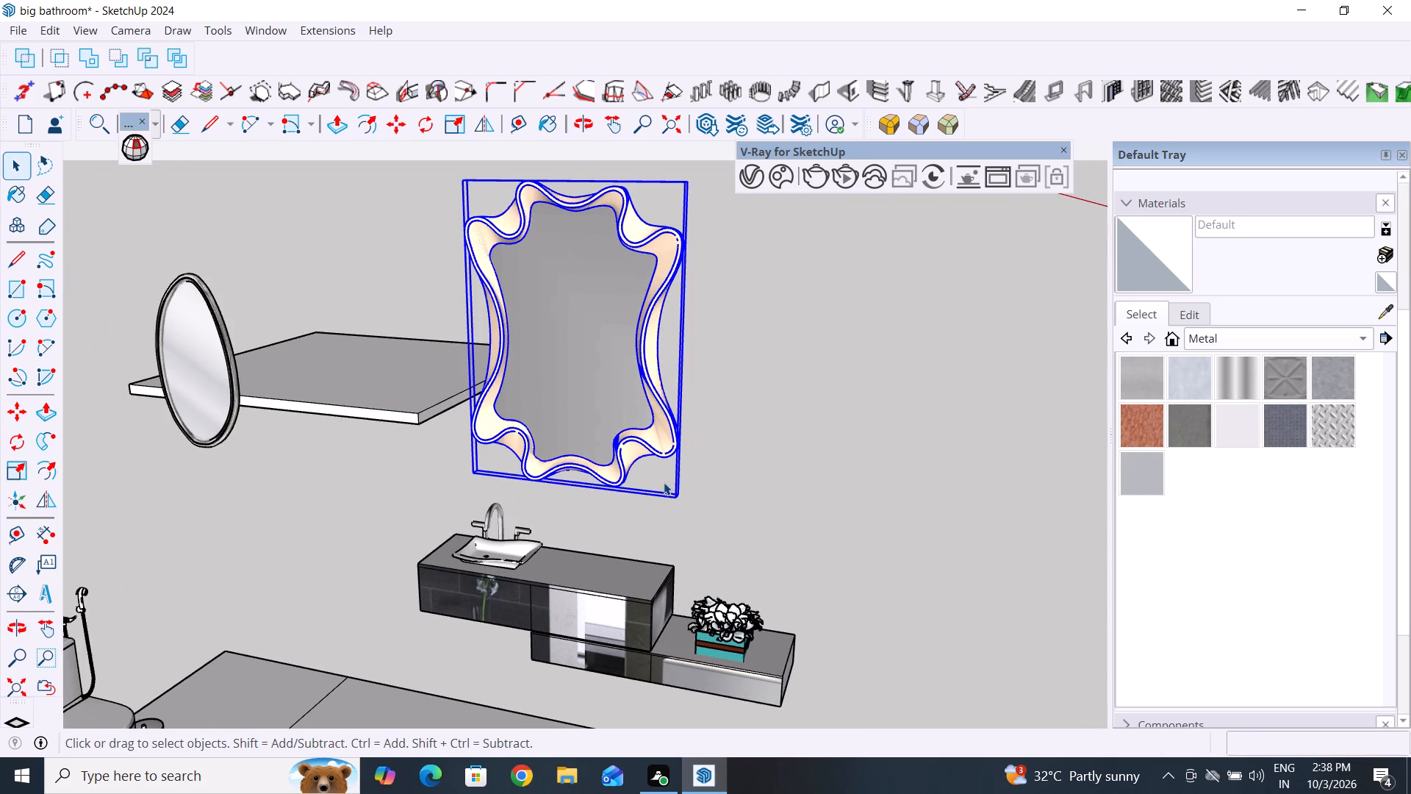
pyautogui.press('m')
pyautogui.click(469, 471)
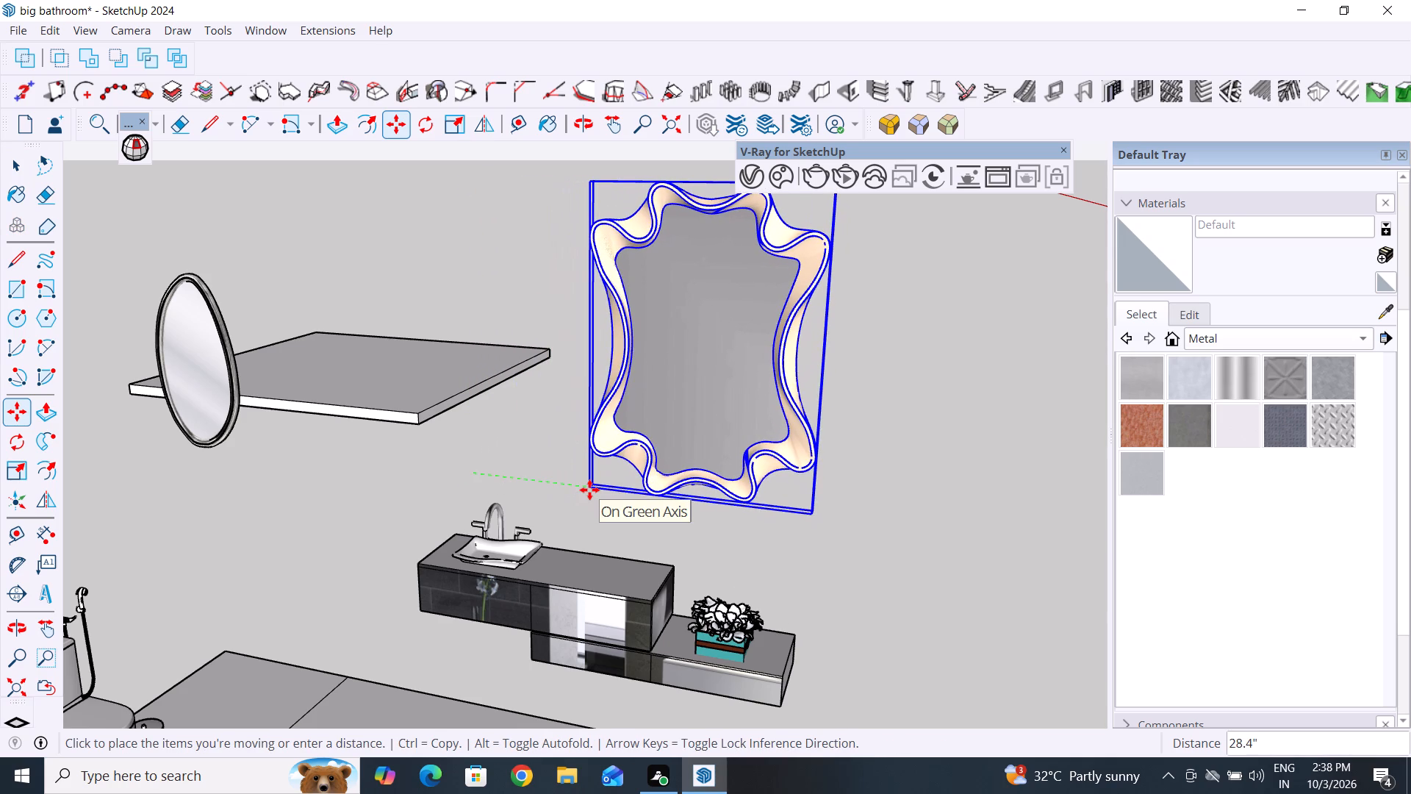
pyautogui.click(589, 490)
# Lower the wavy-framed mirror about 12.5" along the blue axis, closer to the vanity top.
pyautogui.moveTo(629, 565); pyautogui.dragTo(791, 564, button='middle')
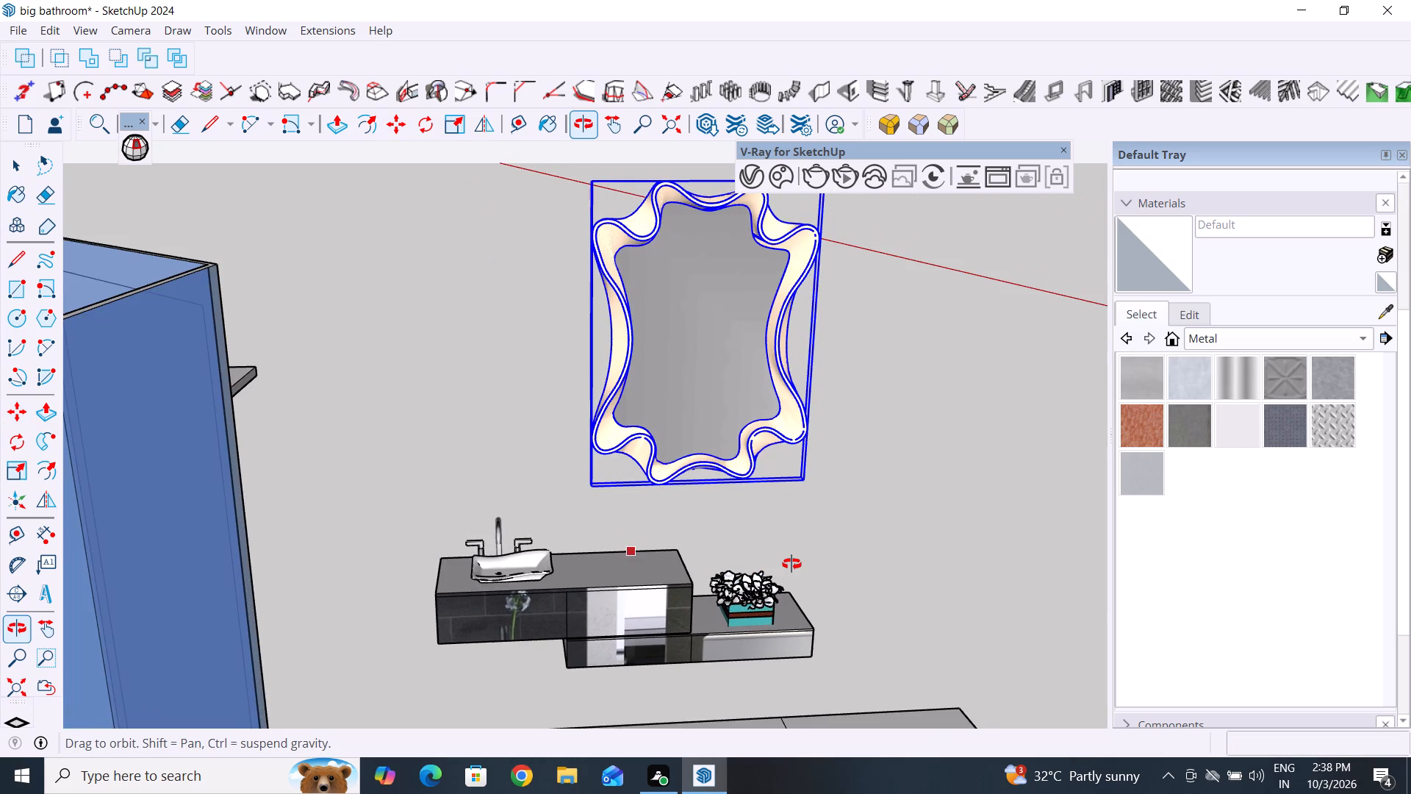
pyautogui.moveTo(791, 564); pyautogui.dragTo(775, 544, button='middle')
pyautogui.click(801, 487)
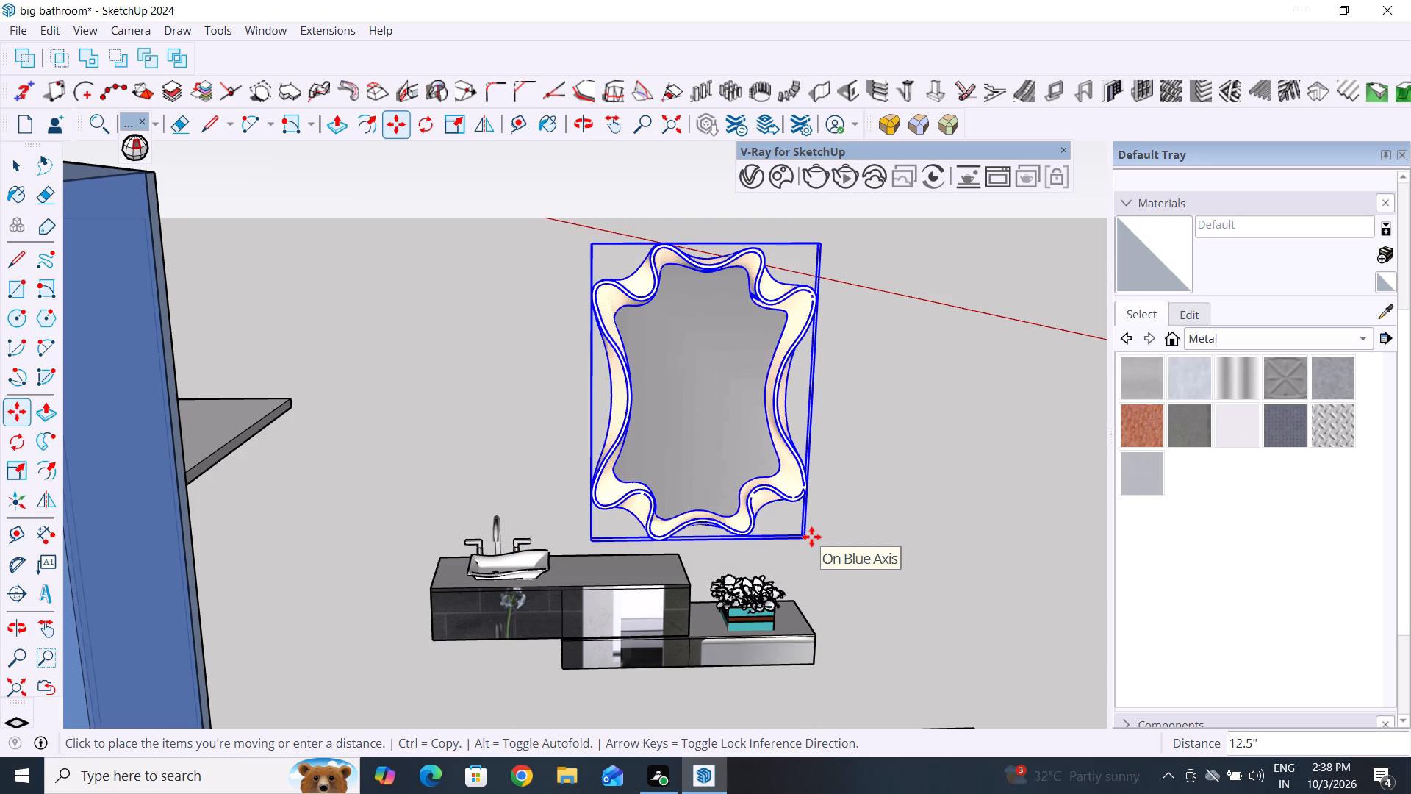
pyautogui.click(811, 537)
# Shift the wavy-framed mirror about 9.6" back along the green axis towards the basin, and deselect it.
pyautogui.moveTo(923, 589); pyautogui.dragTo(919, 650, button='middle')
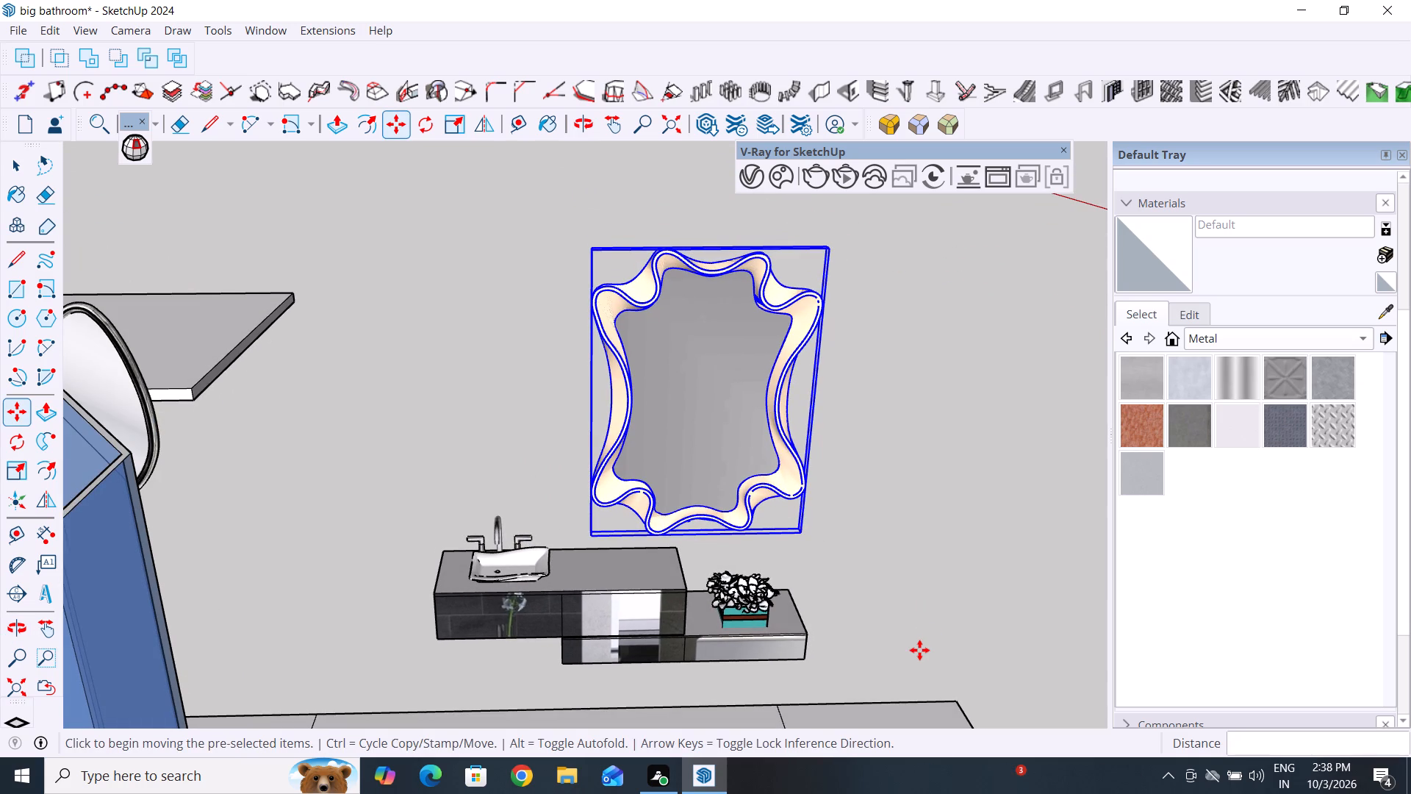
pyautogui.click(804, 533)
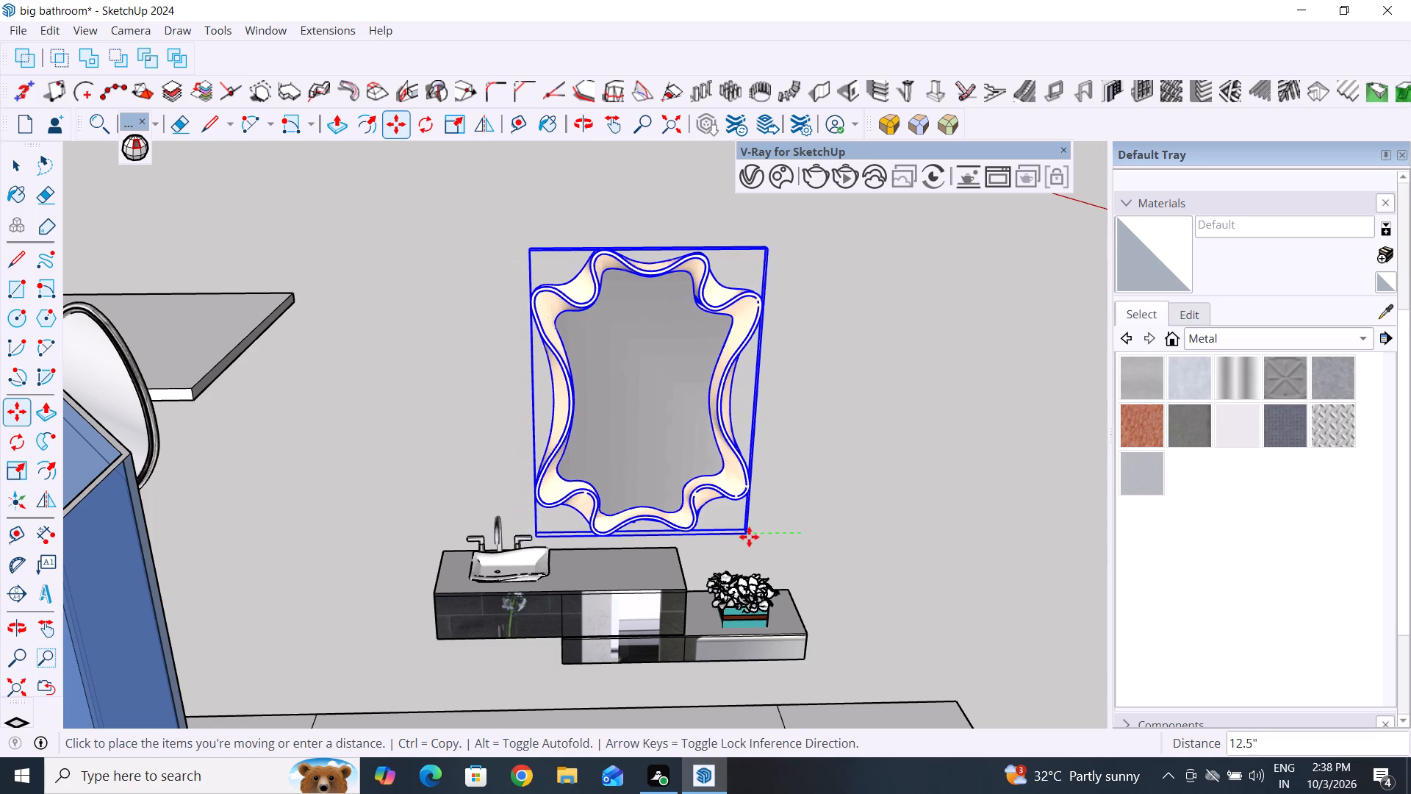
pyautogui.click(759, 534)
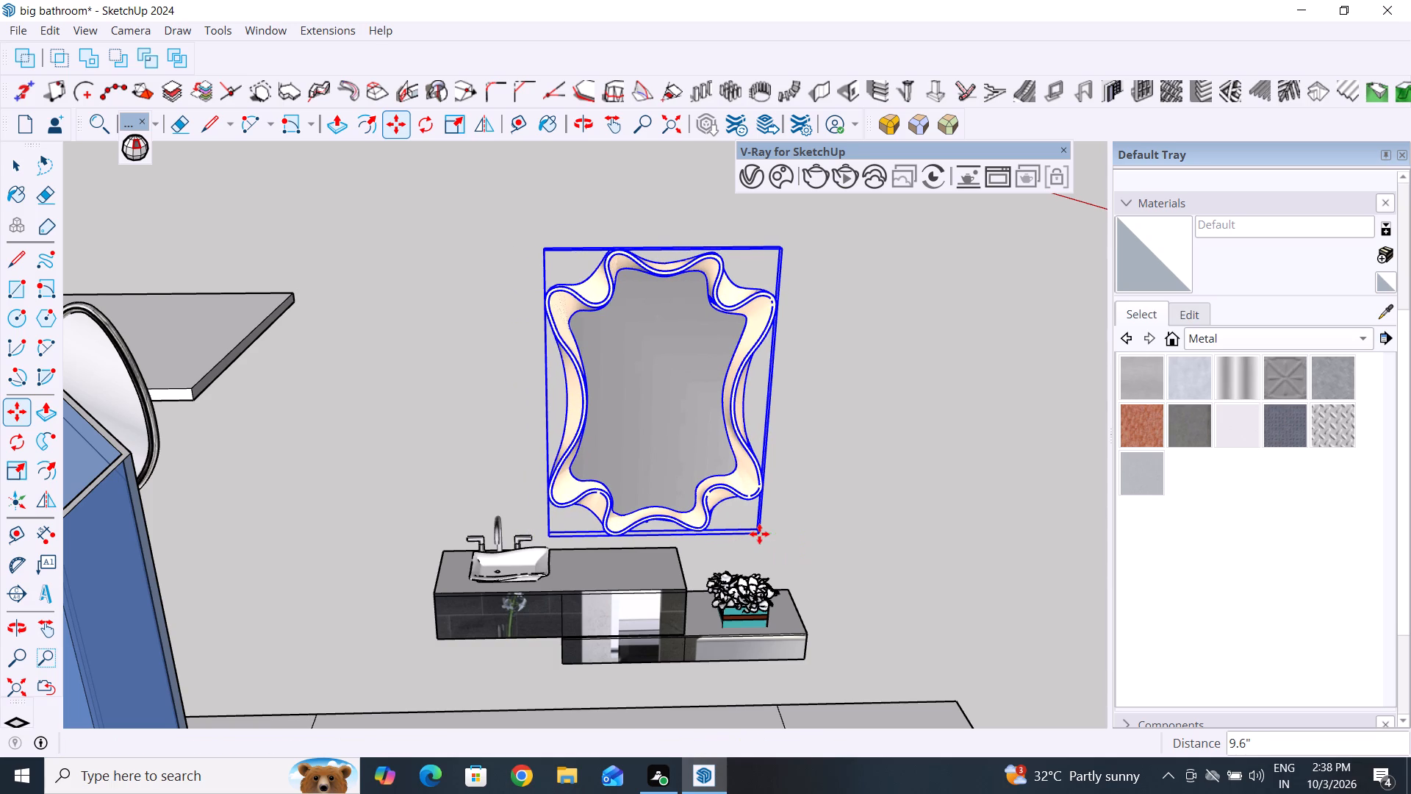
pyautogui.click(10, 172)
pyautogui.click(425, 255)
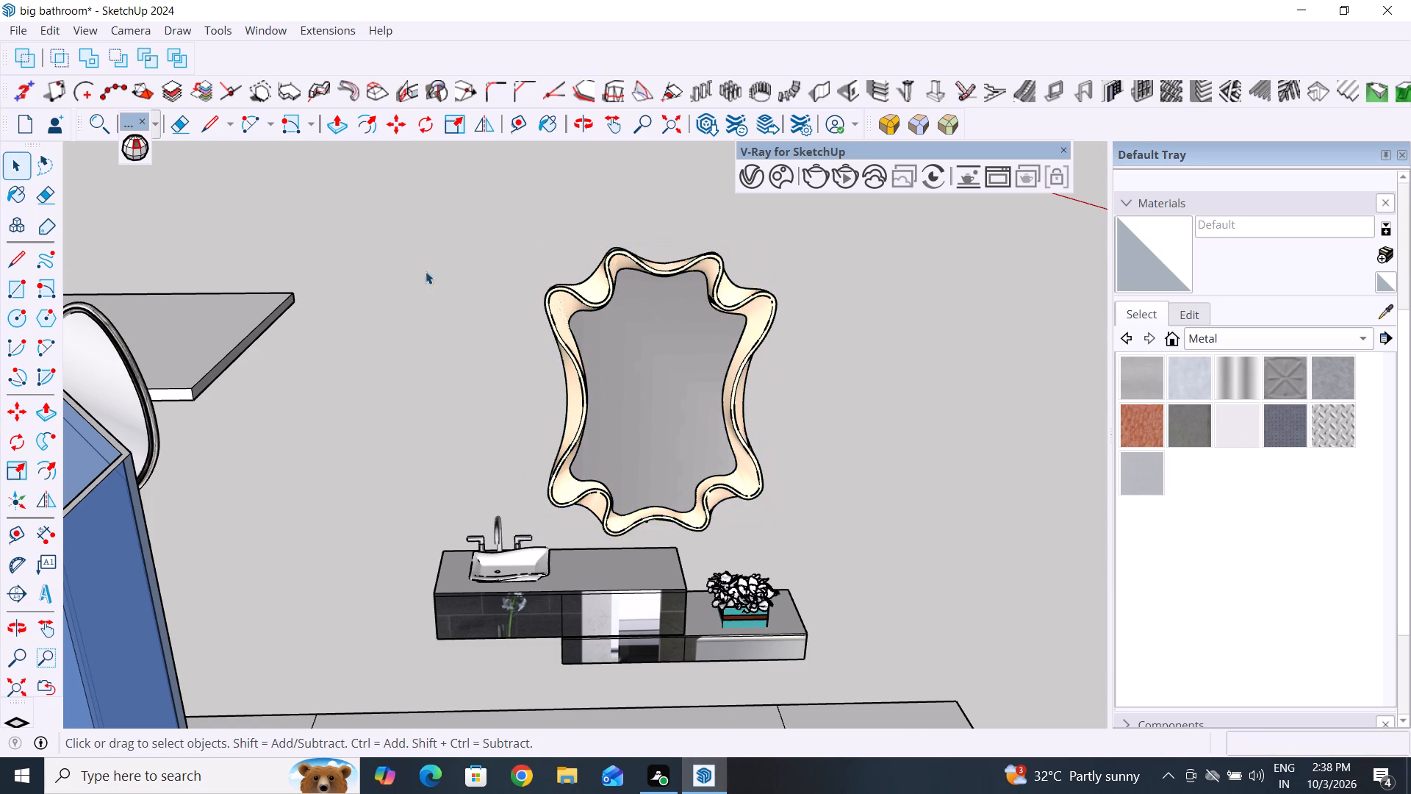
# Examine the bathroom layout from all sides, including the mirrors, vanity, glass enclosure and toilet area.
pyautogui.scroll(-4, 392, 431)
pyautogui.moveTo(609, 503); pyautogui.dragTo(268, 410, button='middle')
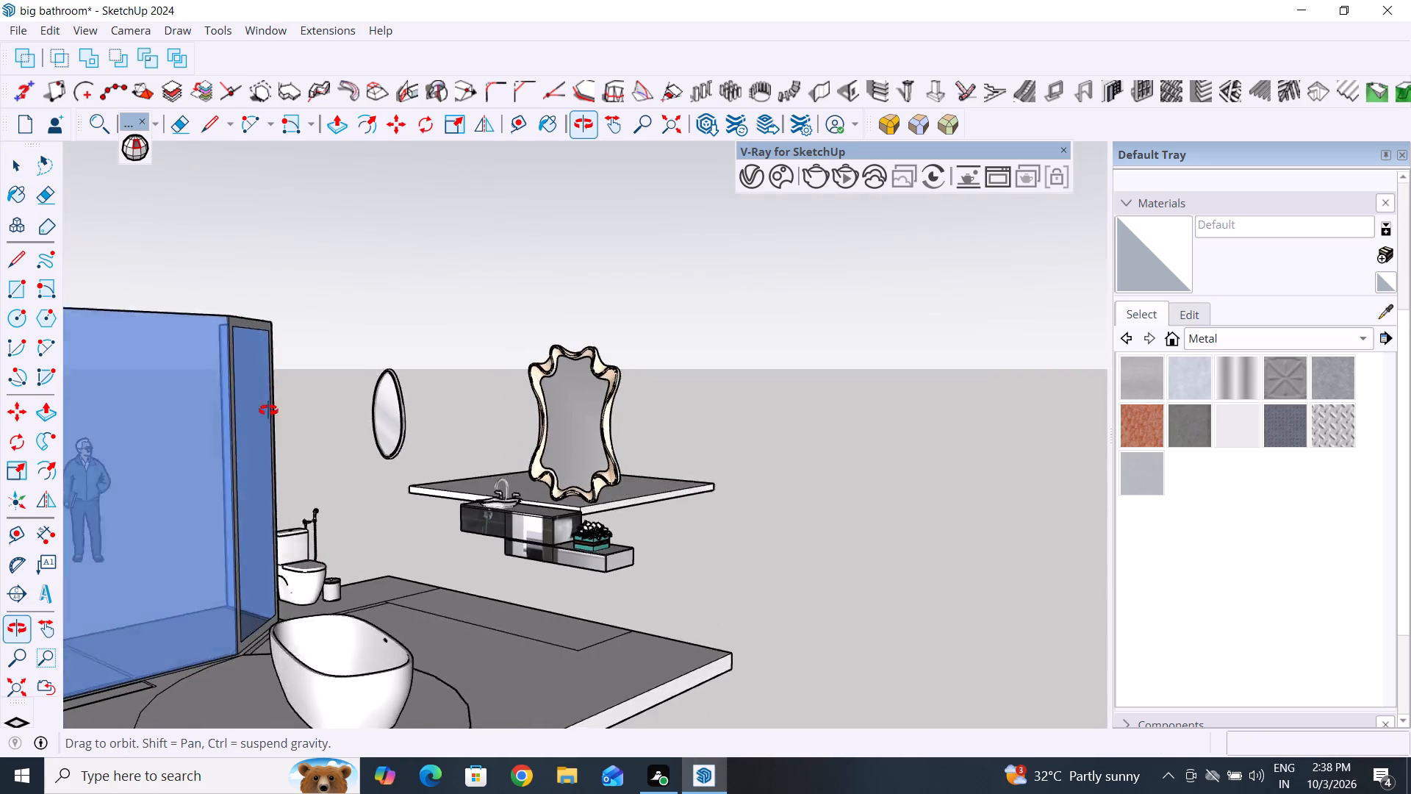
pyautogui.moveTo(268, 410); pyautogui.dragTo(586, 512, button='middle')
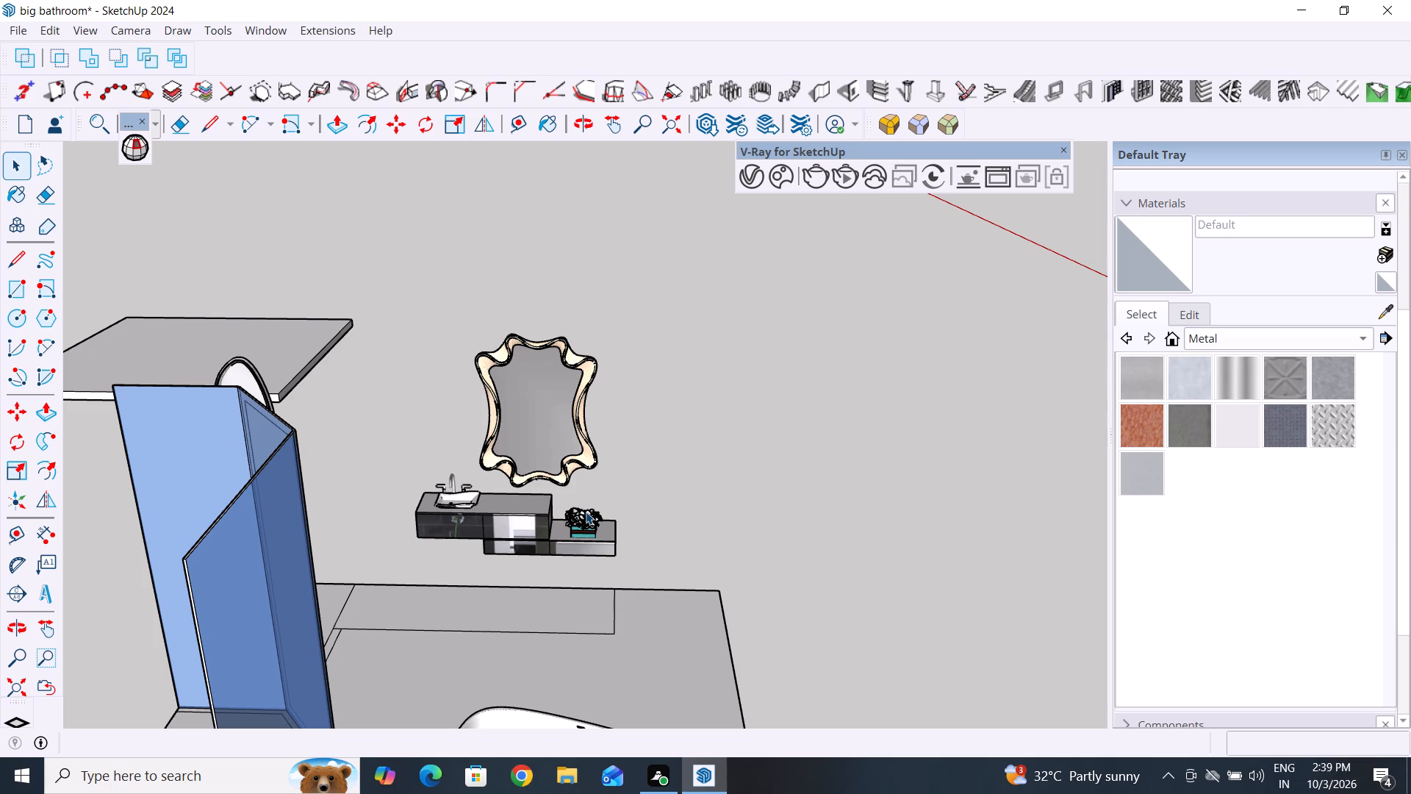
pyautogui.scroll(-3, 620, 444)
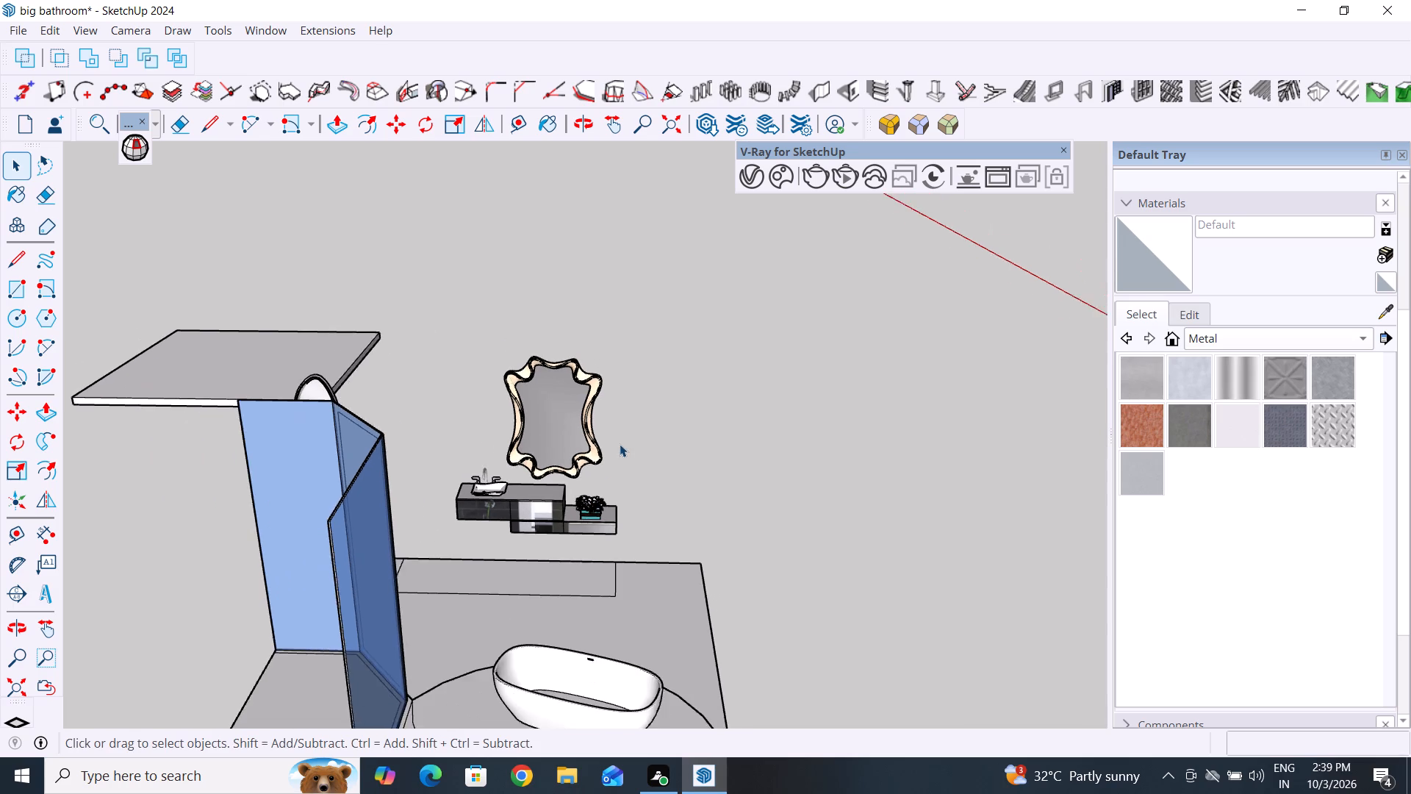
pyautogui.moveTo(559, 507); pyautogui.dragTo(159, 397, button='middle')
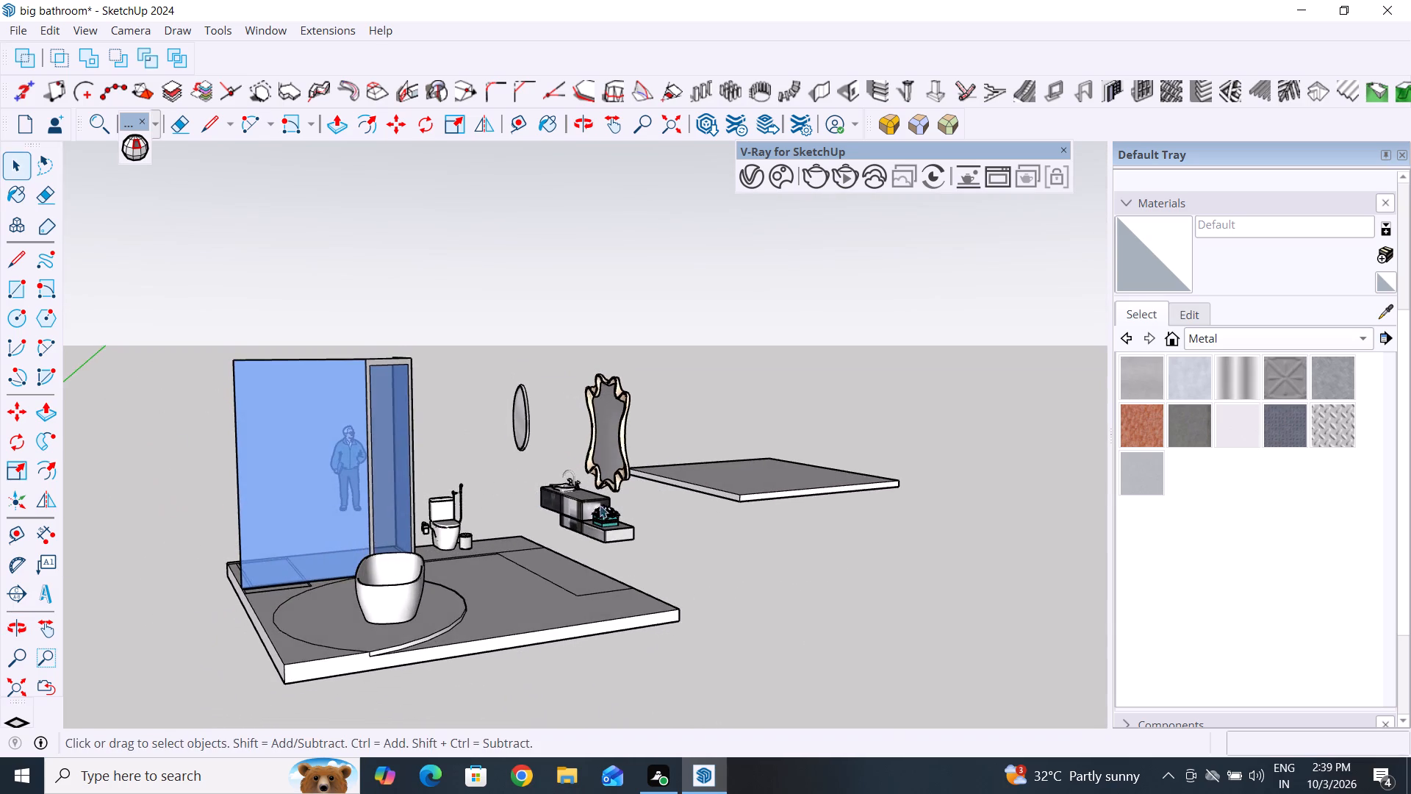
pyautogui.moveTo(589, 523); pyautogui.dragTo(353, 646, button='middle')
pyautogui.scroll(4, 410, 598)
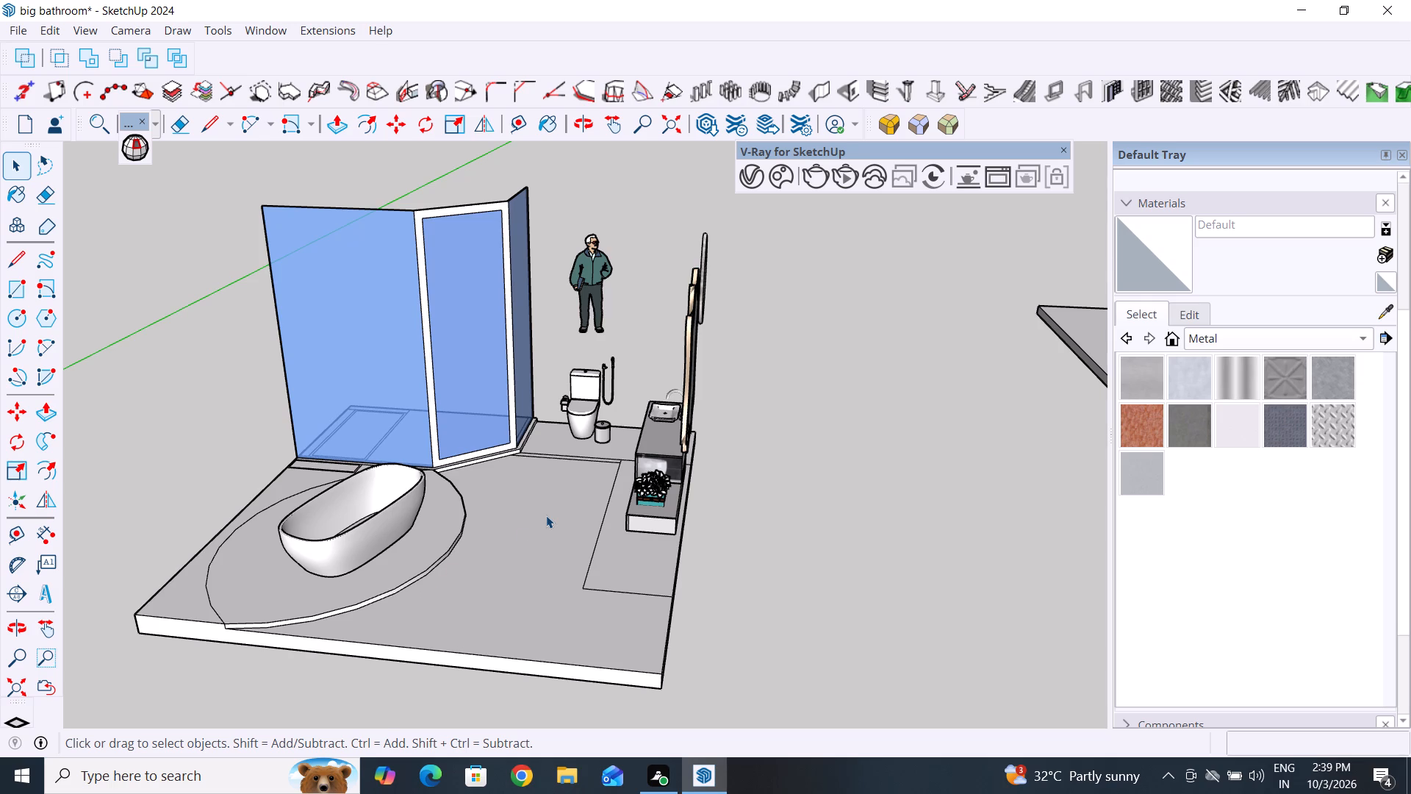
pyautogui.moveTo(597, 491); pyautogui.dragTo(867, 494, button='middle')
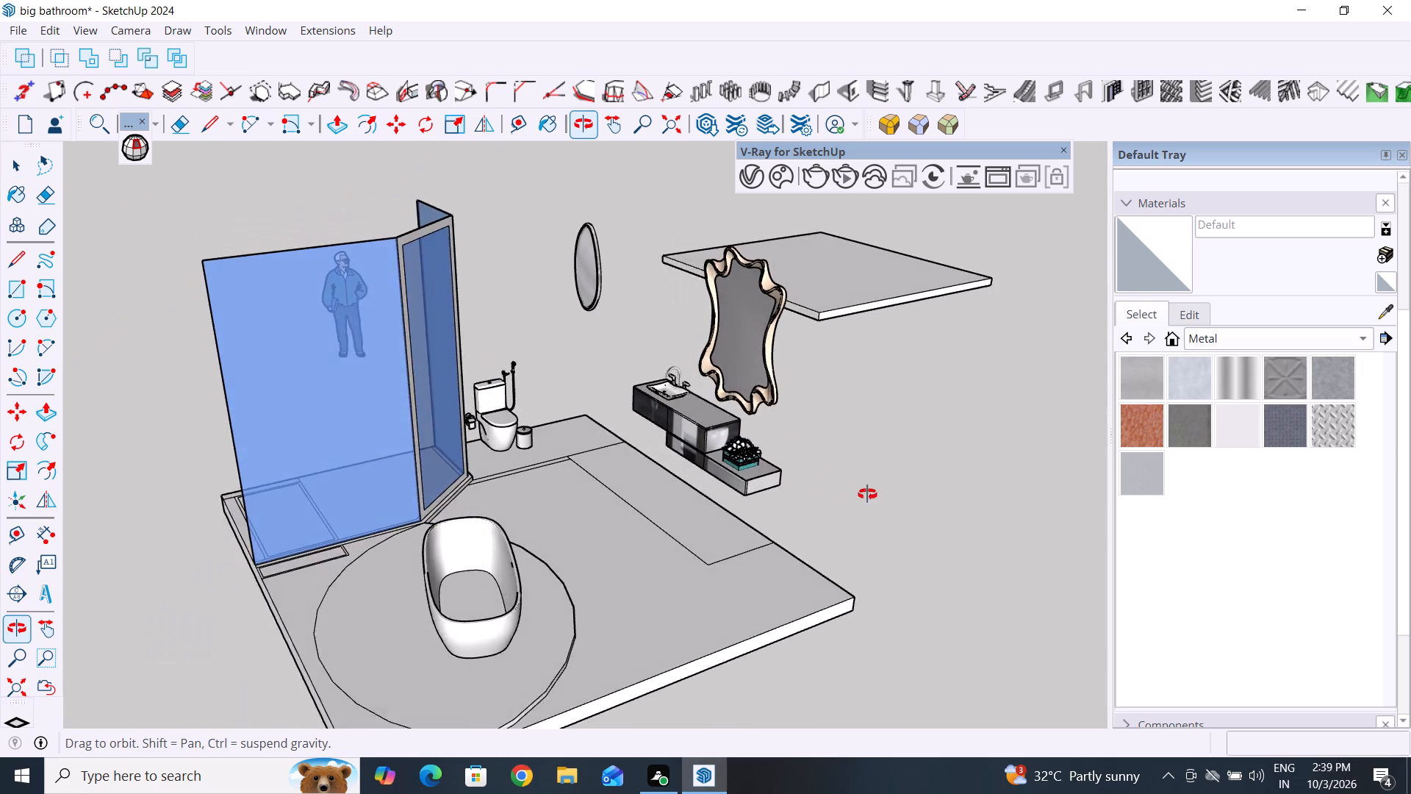
pyautogui.moveTo(867, 494); pyautogui.dragTo(93, 470, button='middle')
pyautogui.moveTo(637, 538); pyautogui.dragTo(579, 554, button='middle')
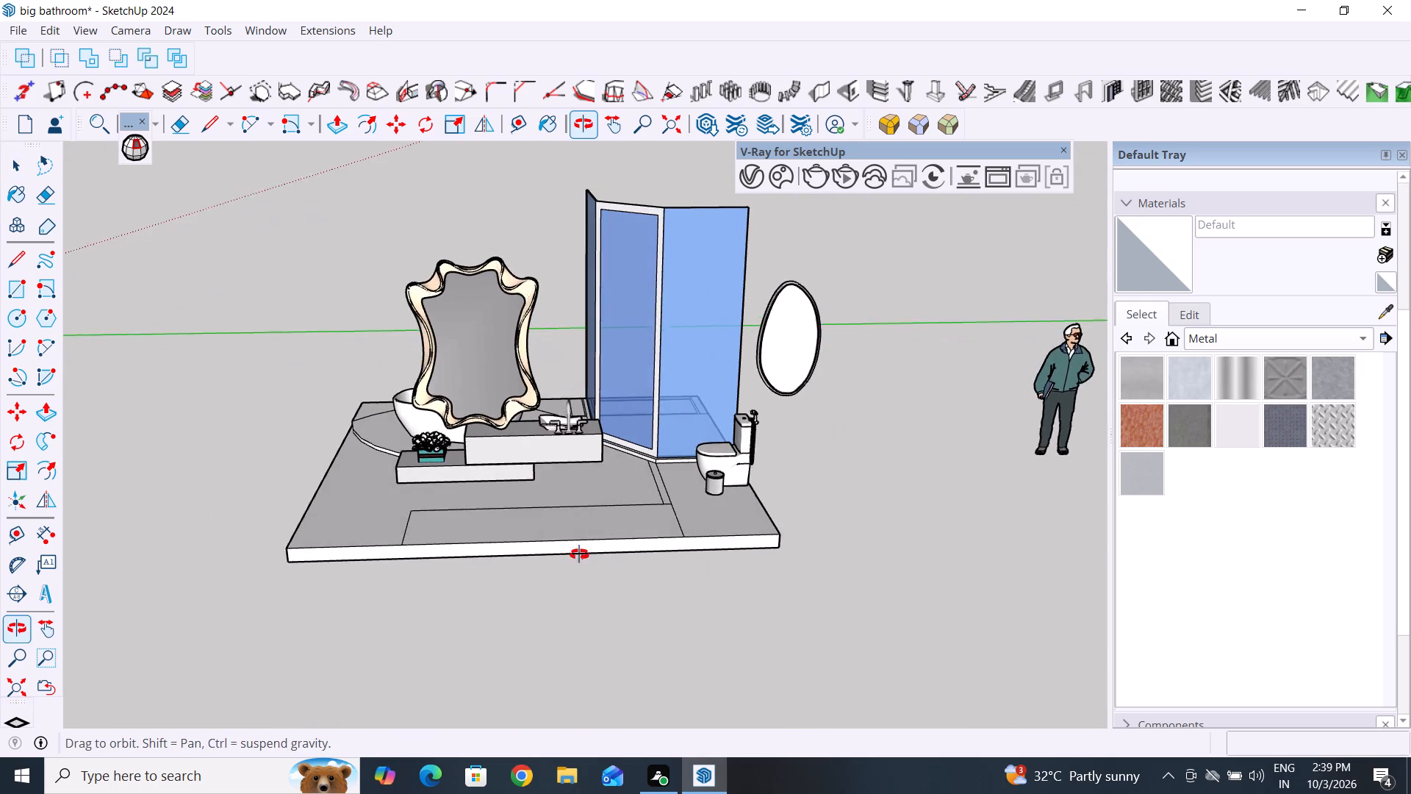
pyautogui.moveTo(579, 554); pyautogui.dragTo(24, 512, button='middle')
pyautogui.moveTo(650, 516); pyautogui.dragTo(357, 512, button='middle')
pyautogui.scroll(2, 499, 443)
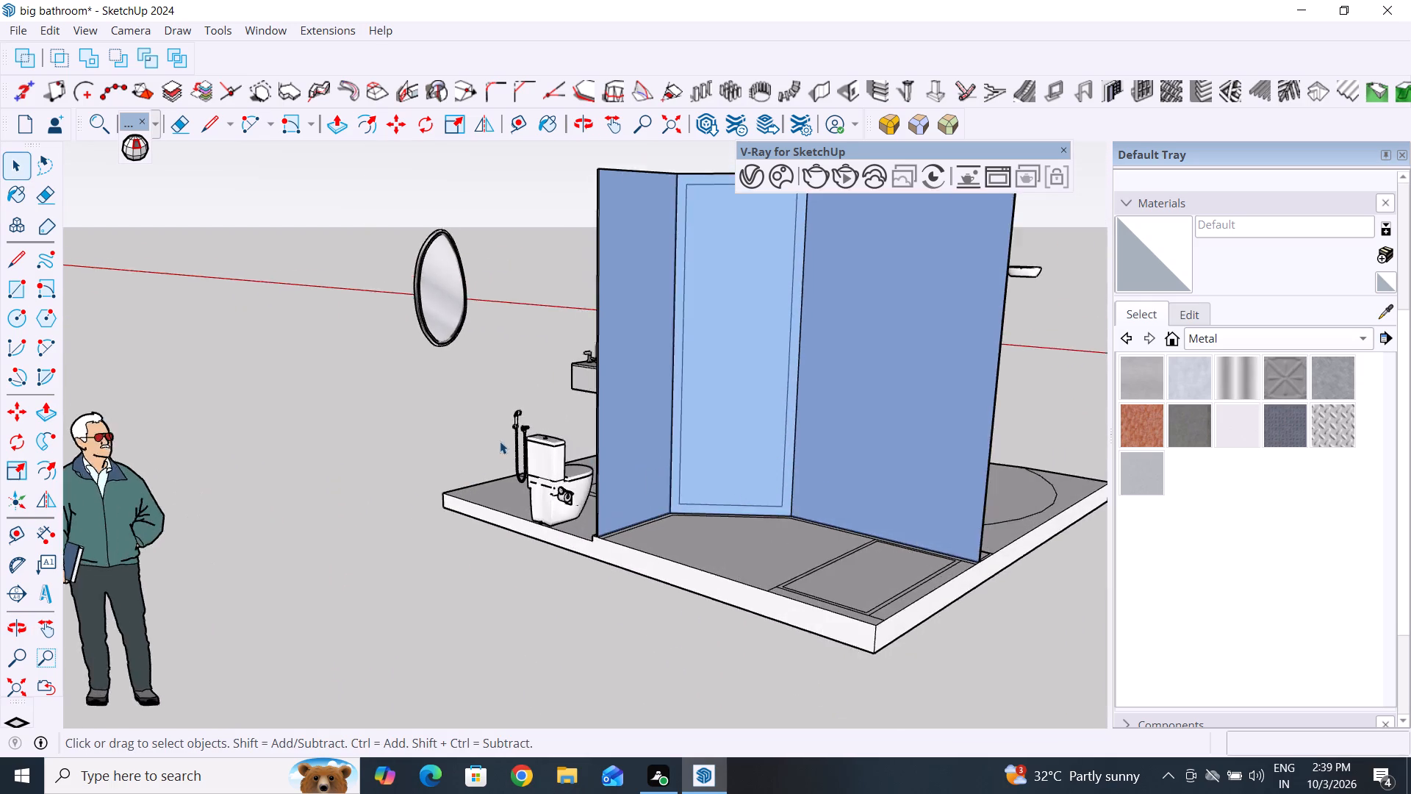
pyautogui.scroll(6, 500, 441)
pyautogui.scroll(-4, 476, 525)
pyautogui.moveTo(488, 568); pyautogui.dragTo(477, 584, button='middle')
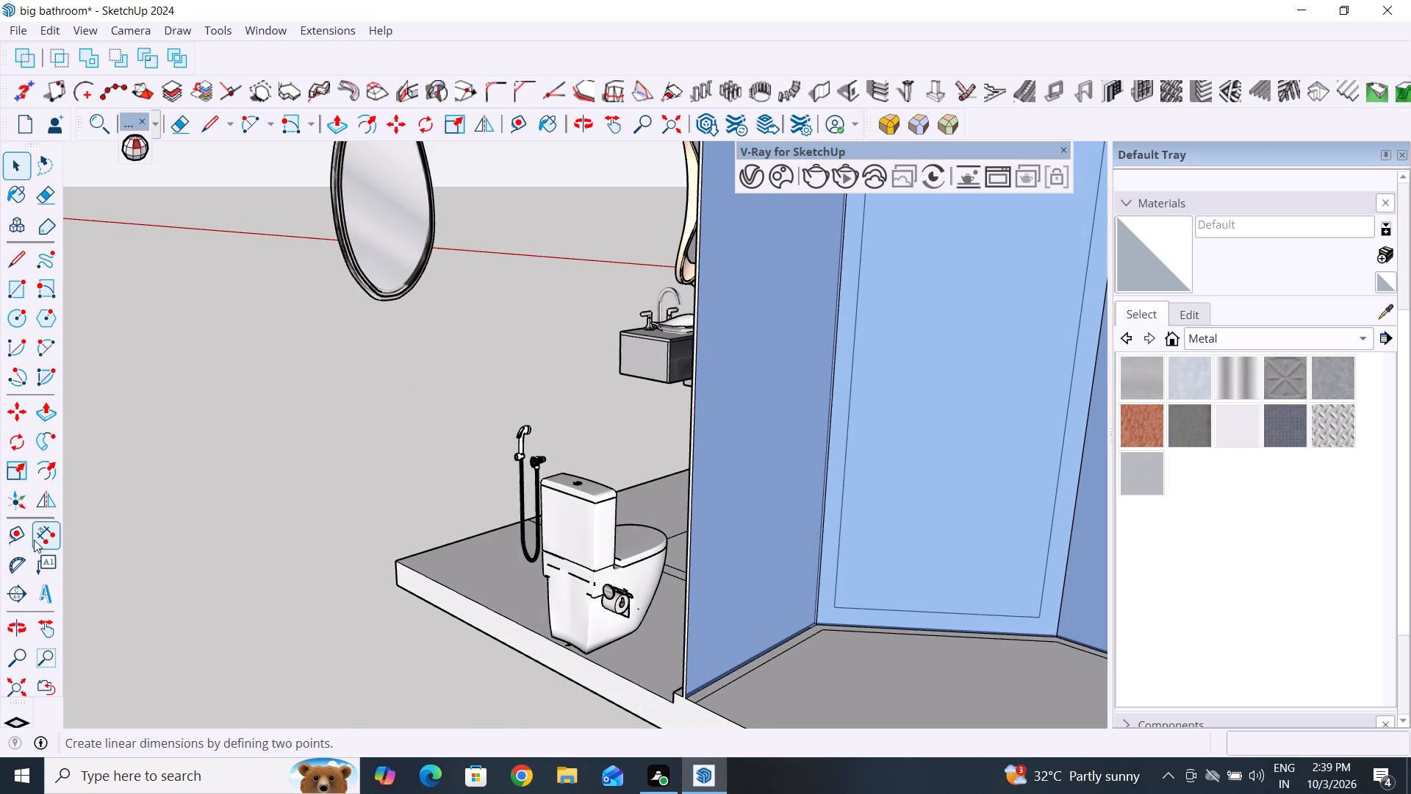
# Place a guide line 3' above the floor slab's edge on the toilet side.
pyautogui.click(14, 533)
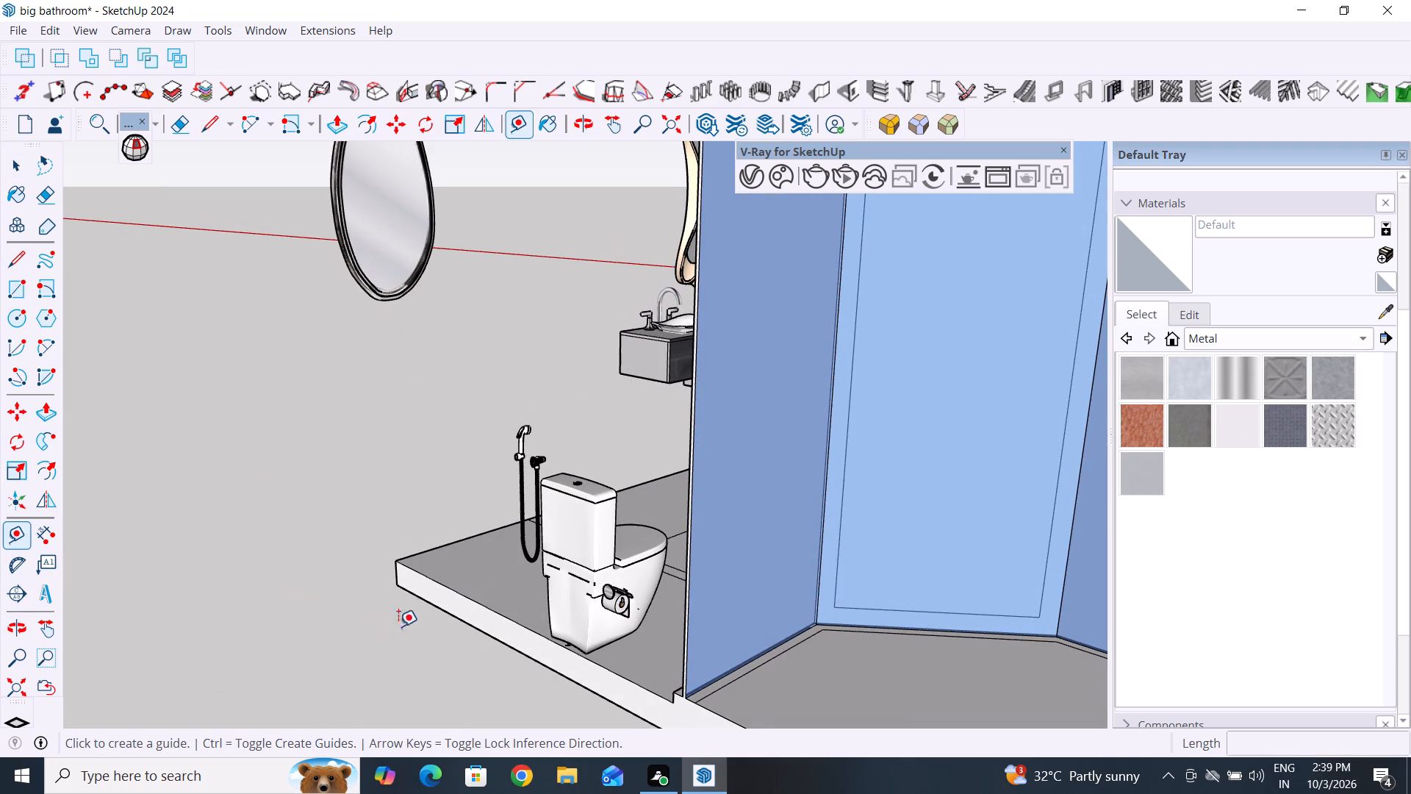
pyautogui.click(441, 584)
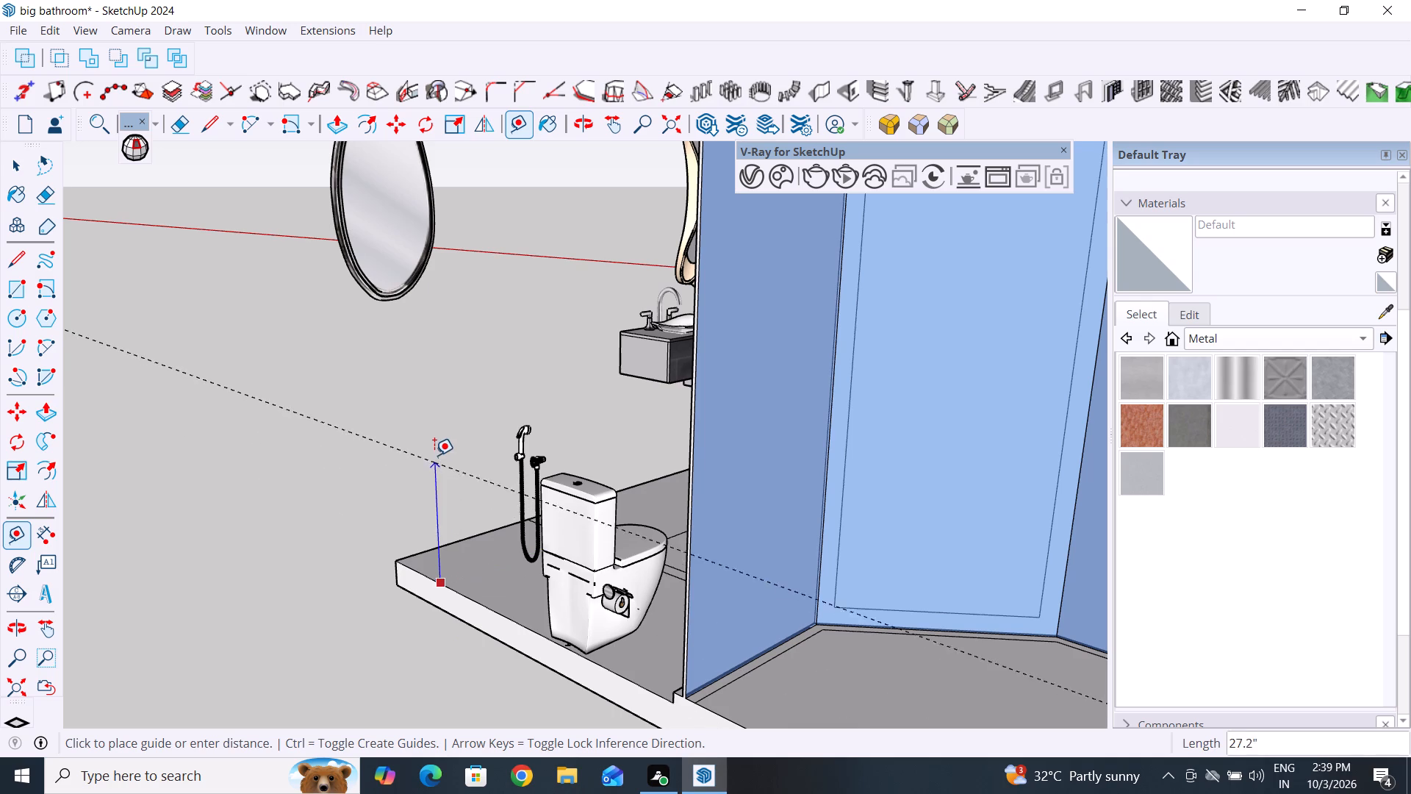
pyautogui.write("3'")
pyautogui.press('Return')
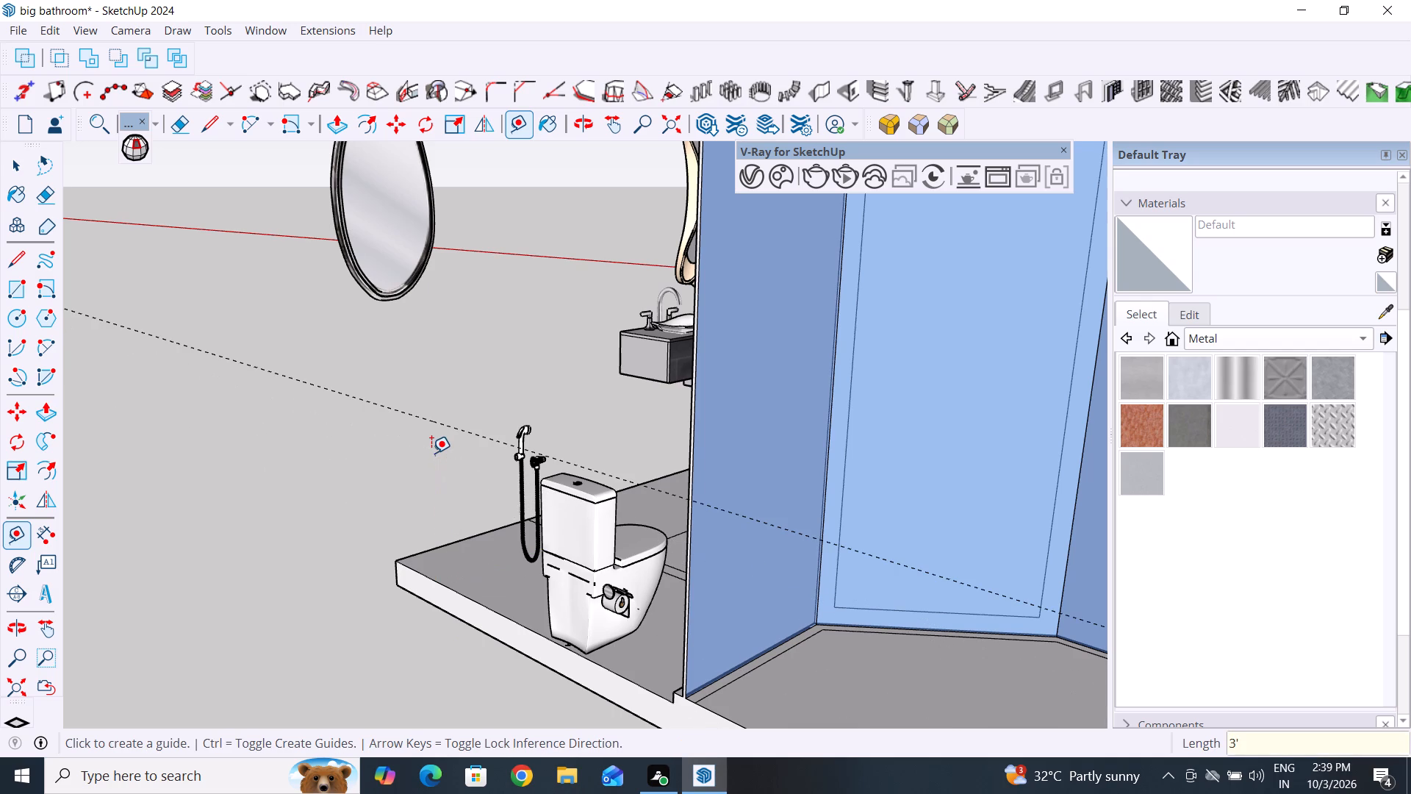
pyautogui.click(21, 168)
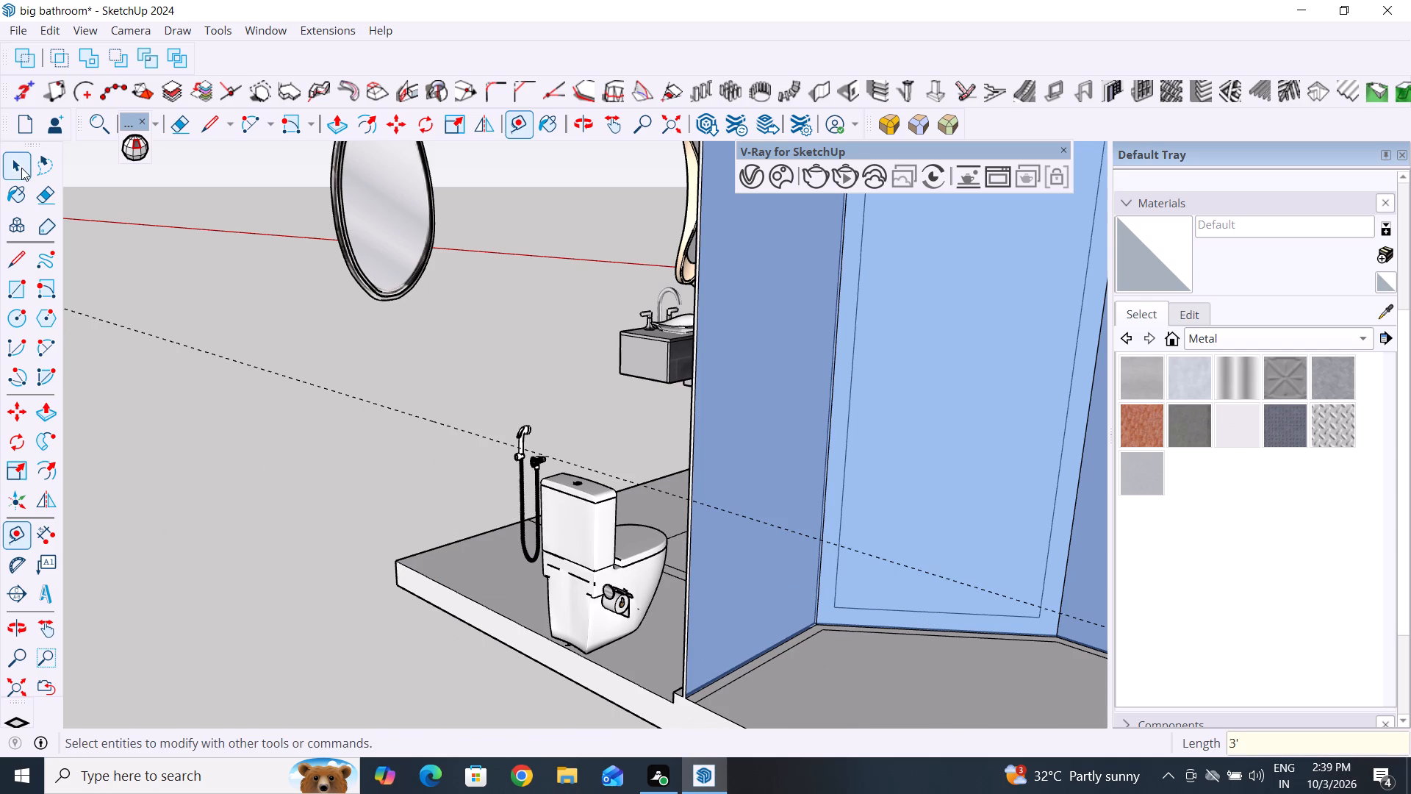
# Flip the oval mirror about its centre planes, trying the different axes, and deselect it.
pyautogui.click(387, 296)
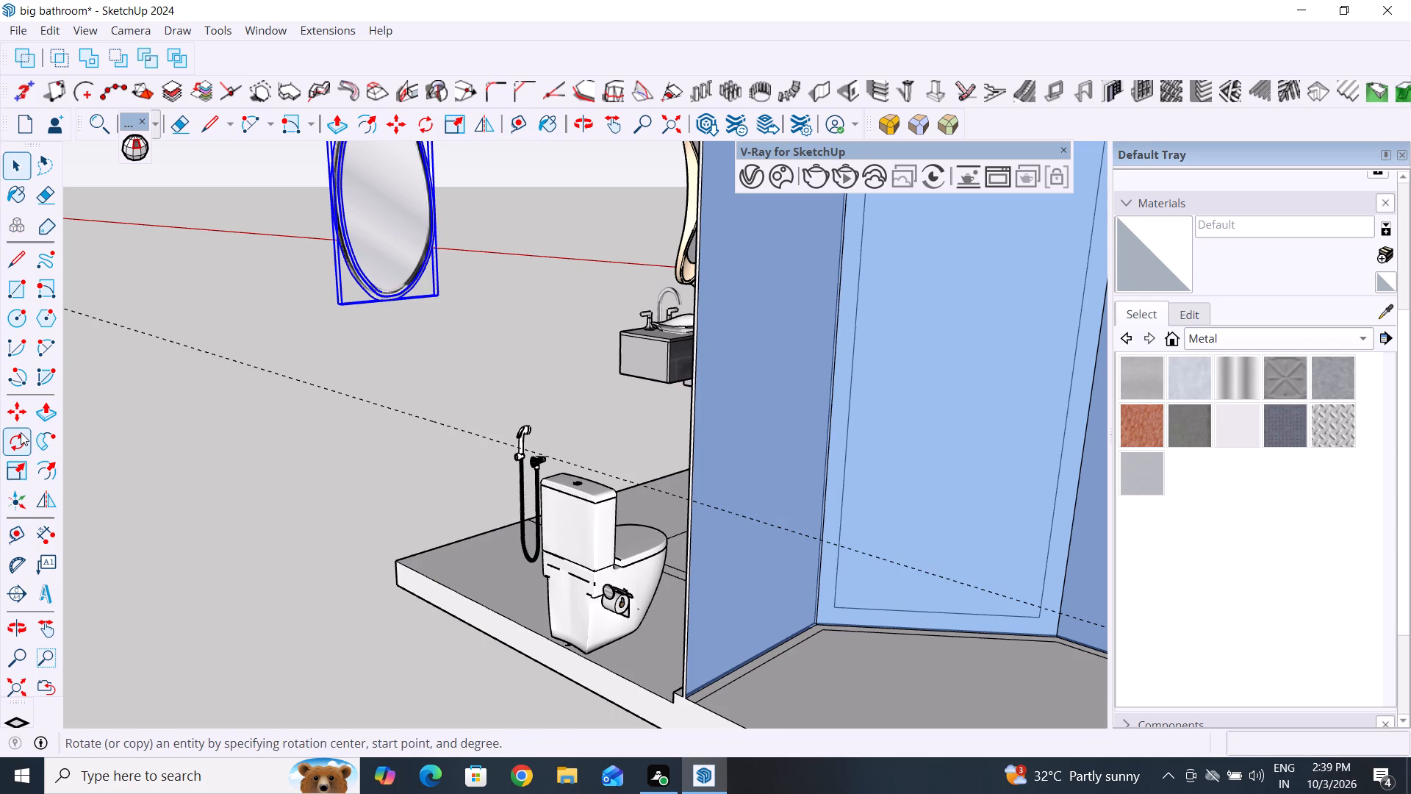
pyautogui.click(38, 509)
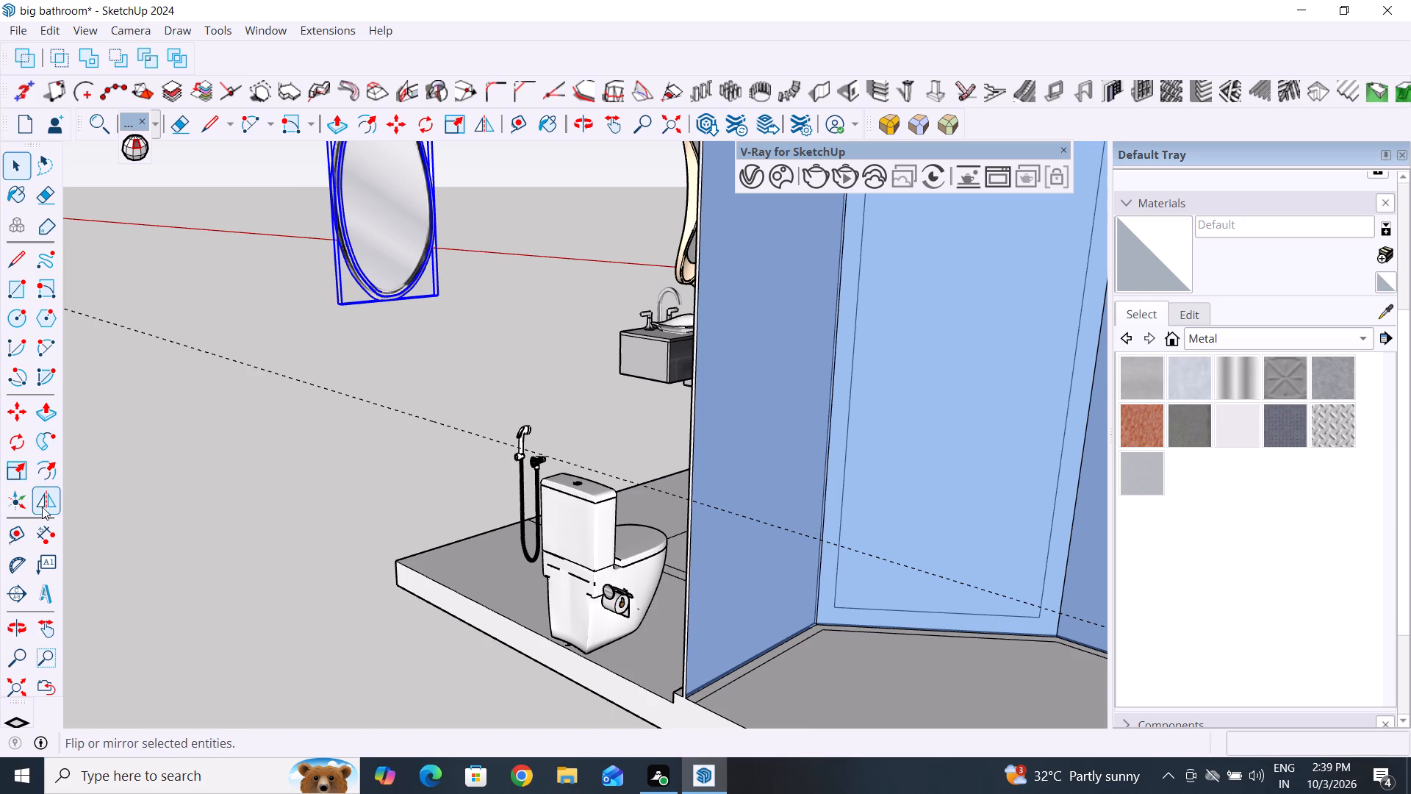
pyautogui.click(411, 319)
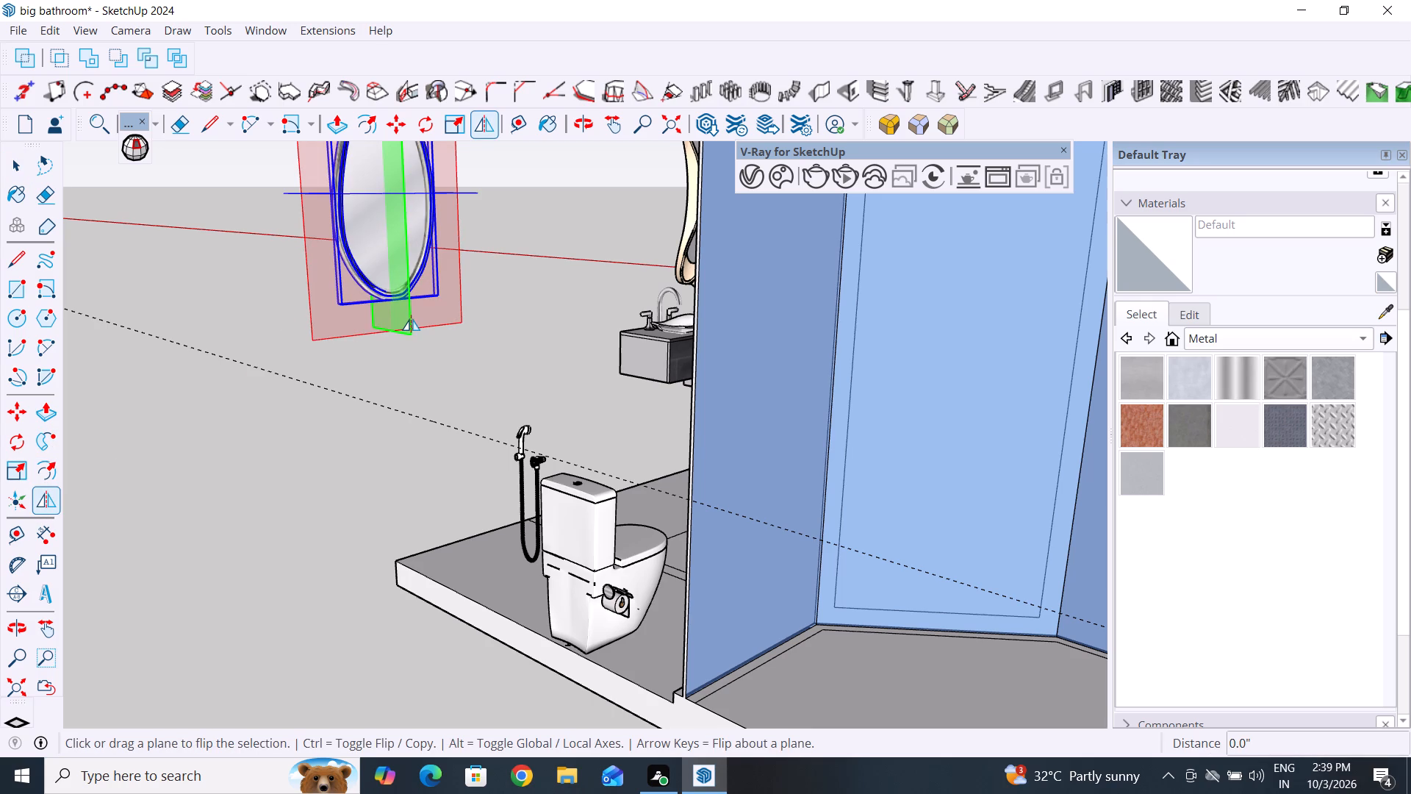
pyautogui.click(450, 320)
pyautogui.click(331, 337)
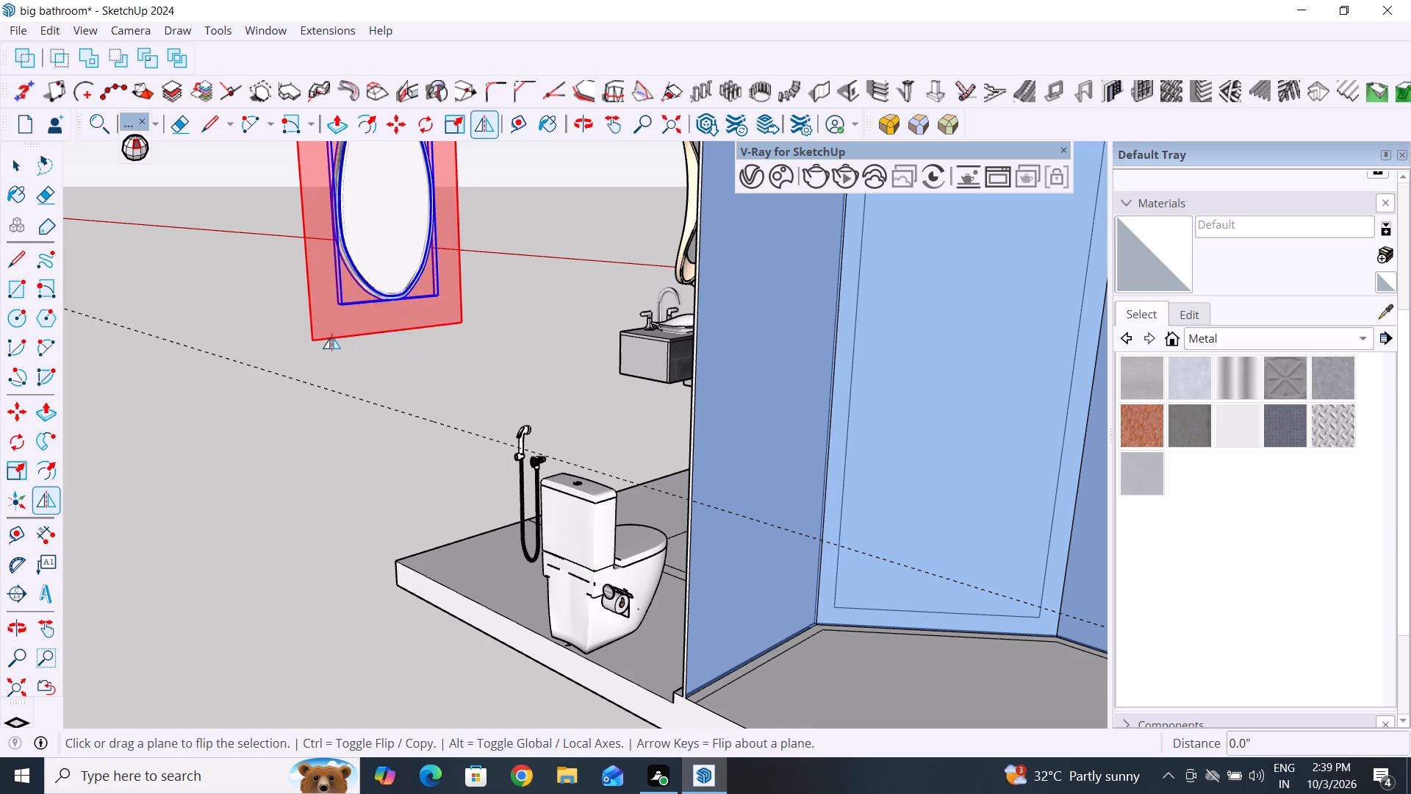
pyautogui.moveTo(328, 371); pyautogui.dragTo(557, 421, button='middle')
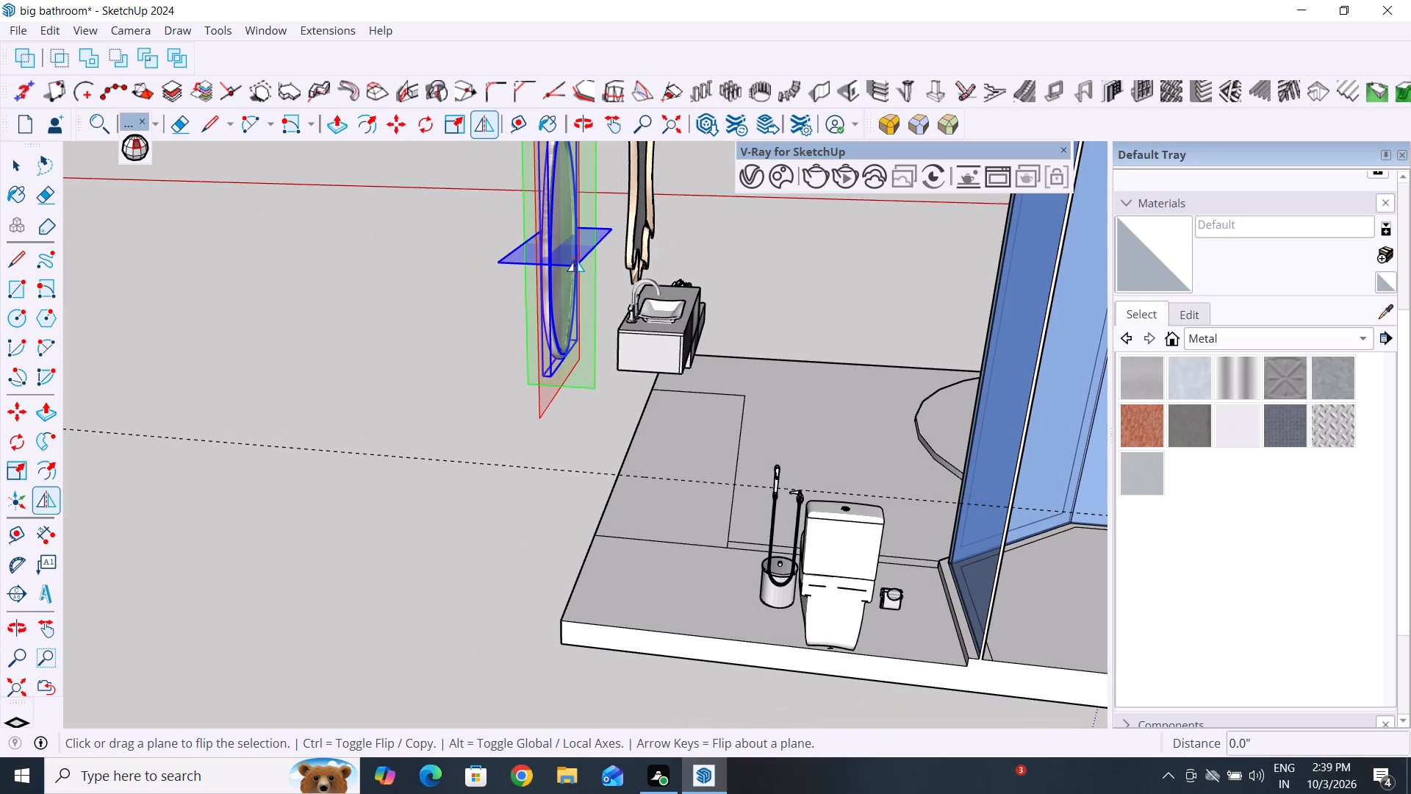
pyautogui.click(577, 262)
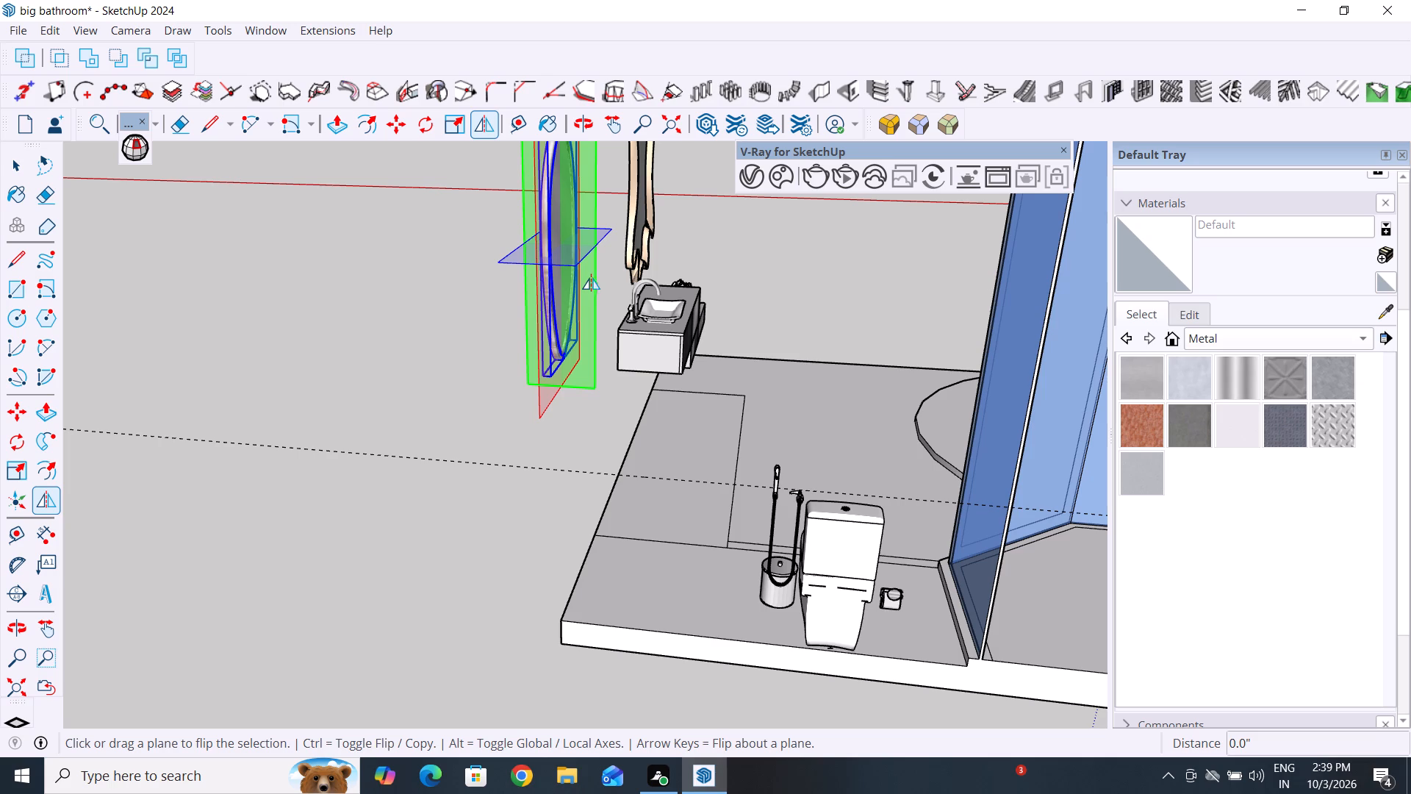
pyautogui.click(595, 277)
pyautogui.click(504, 268)
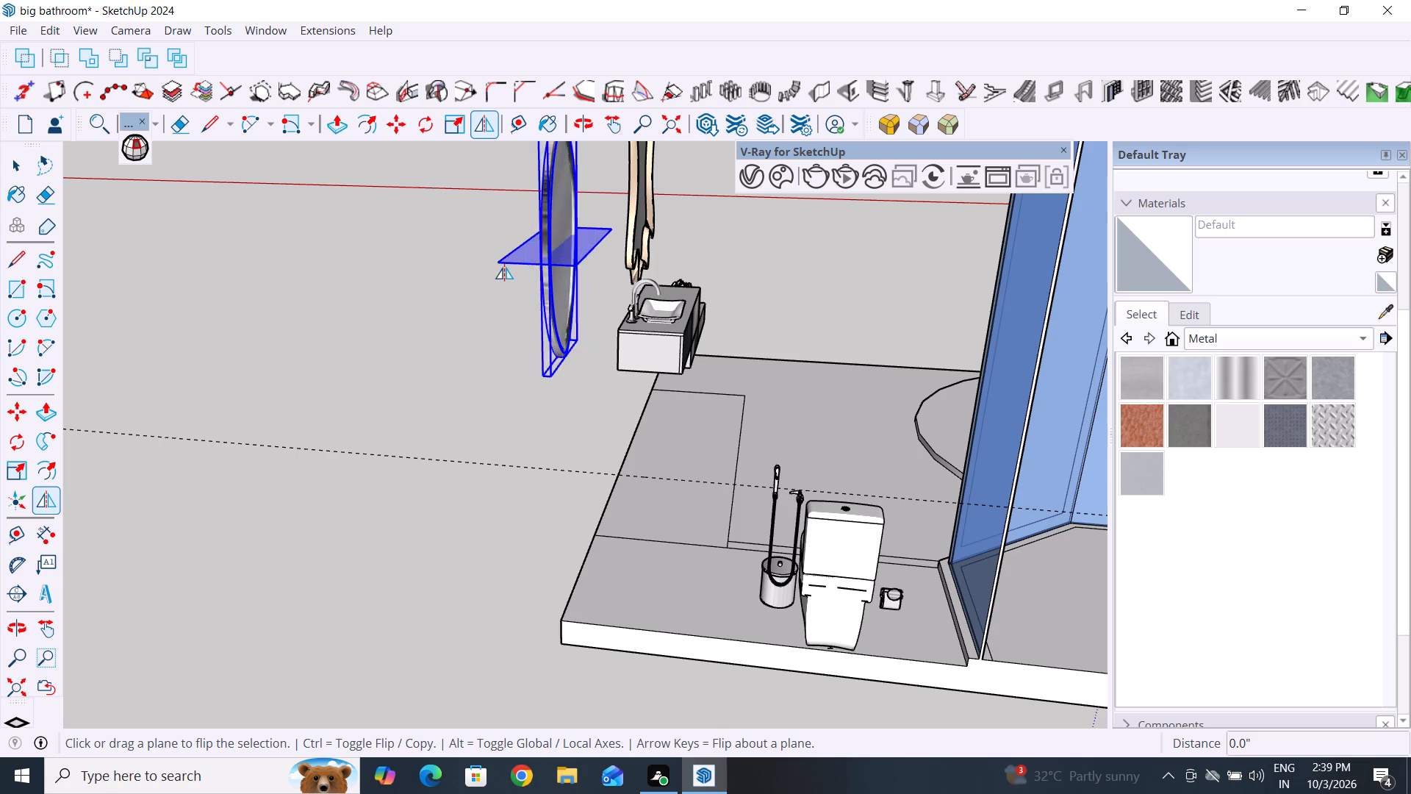
pyautogui.click(547, 403)
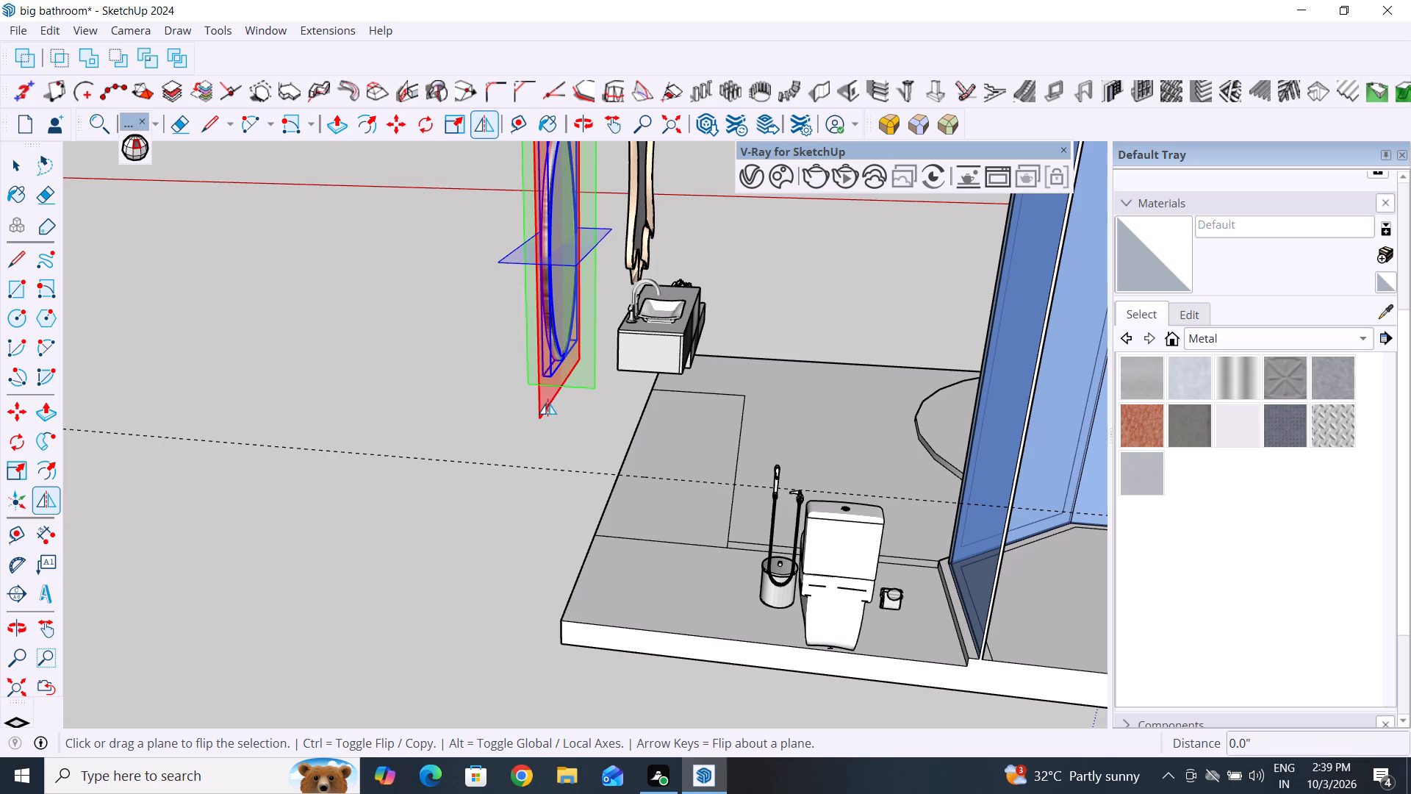
pyautogui.click(588, 377)
pyautogui.click(589, 377)
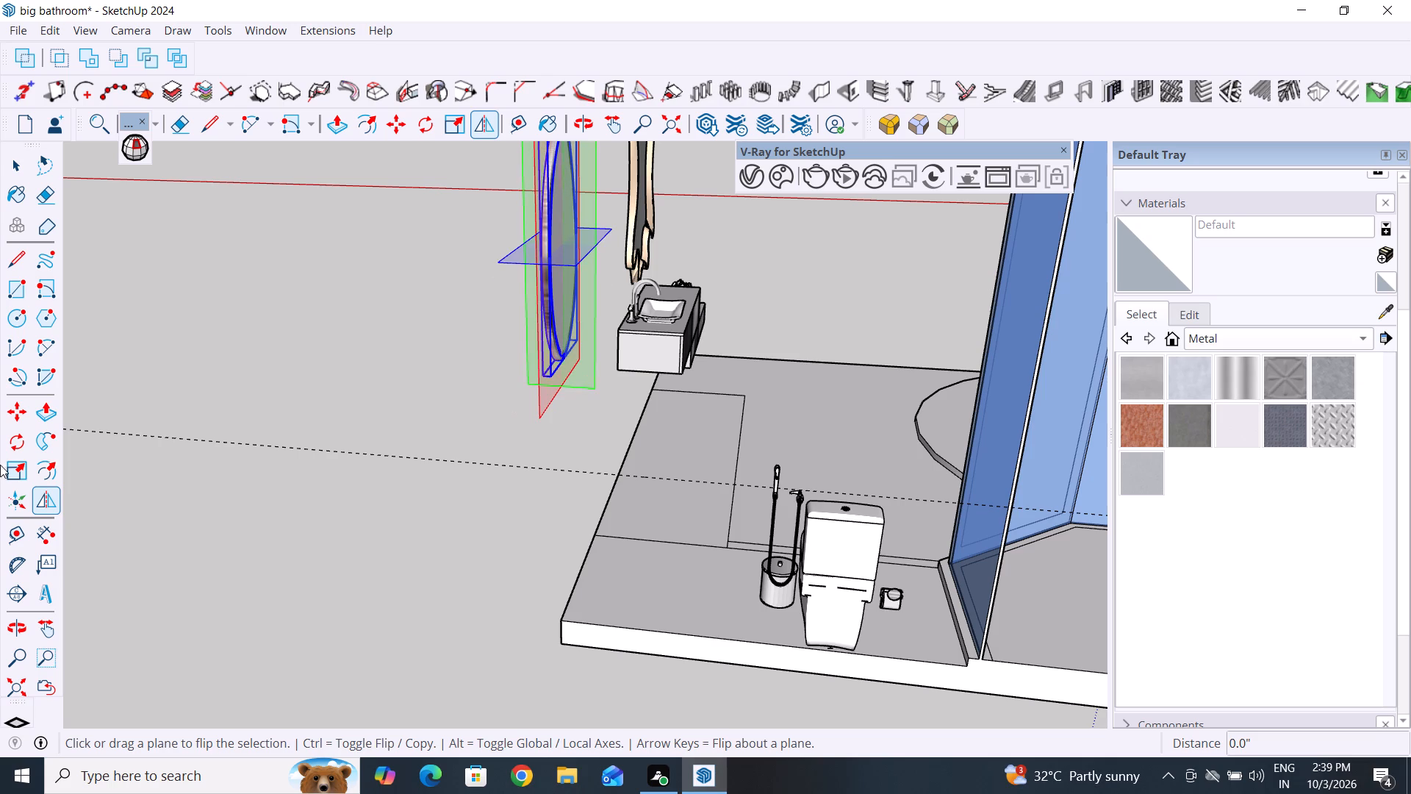
pyautogui.click(32, 162)
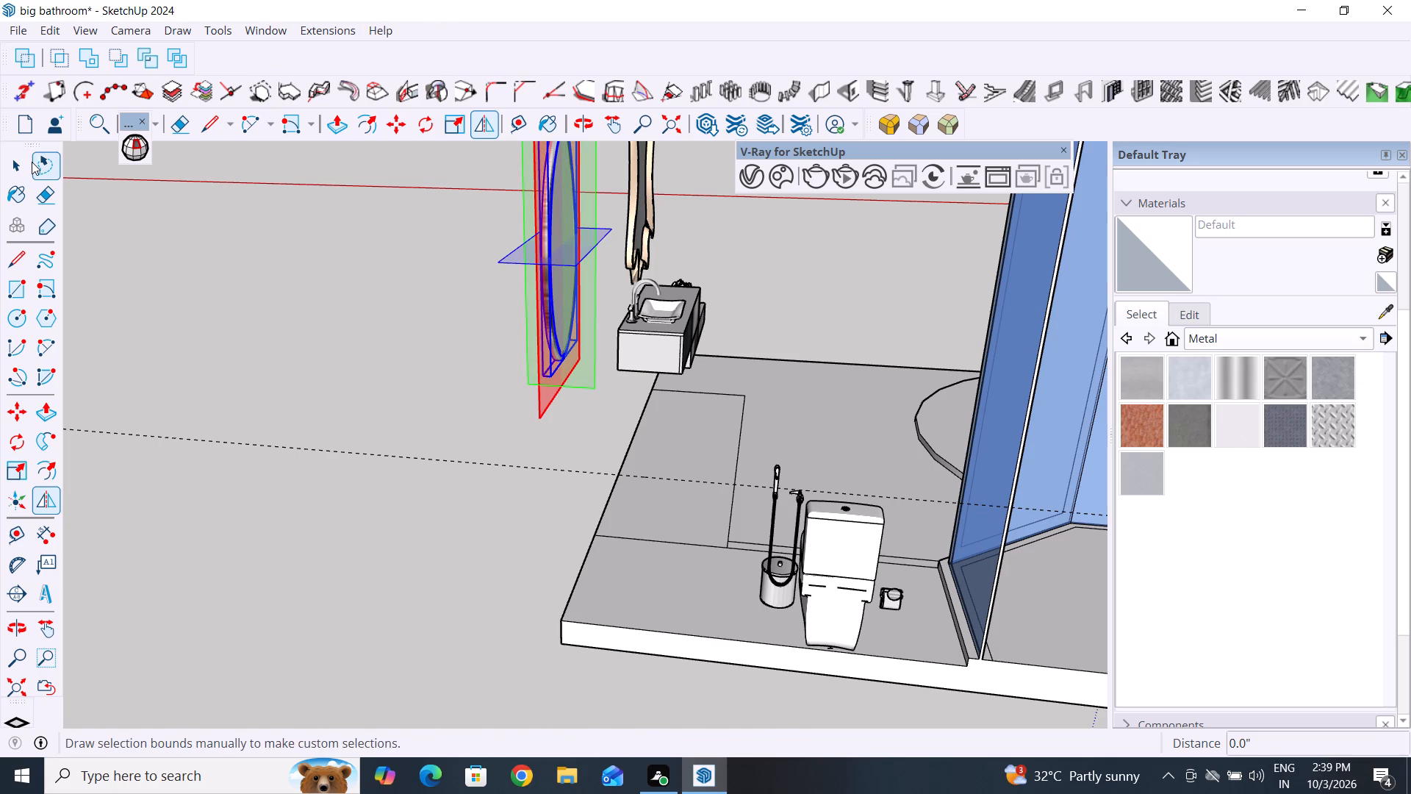
pyautogui.click(23, 167)
pyautogui.click(242, 272)
pyautogui.press('Escape')
# Rotate the oval mirror 90° on the horizontal plane about its bottom point and deselect it.
pyautogui.click(554, 311)
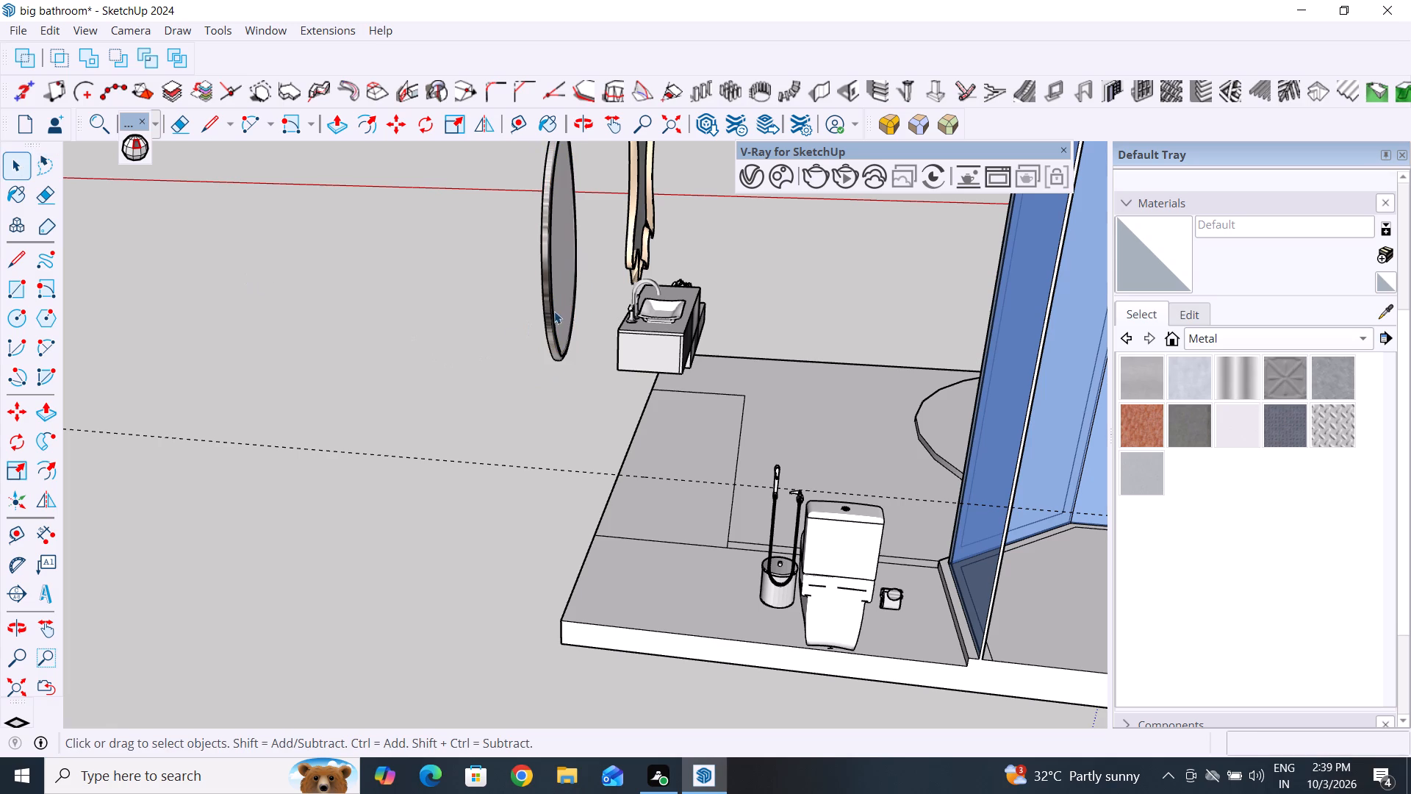
pyautogui.click(32, 444)
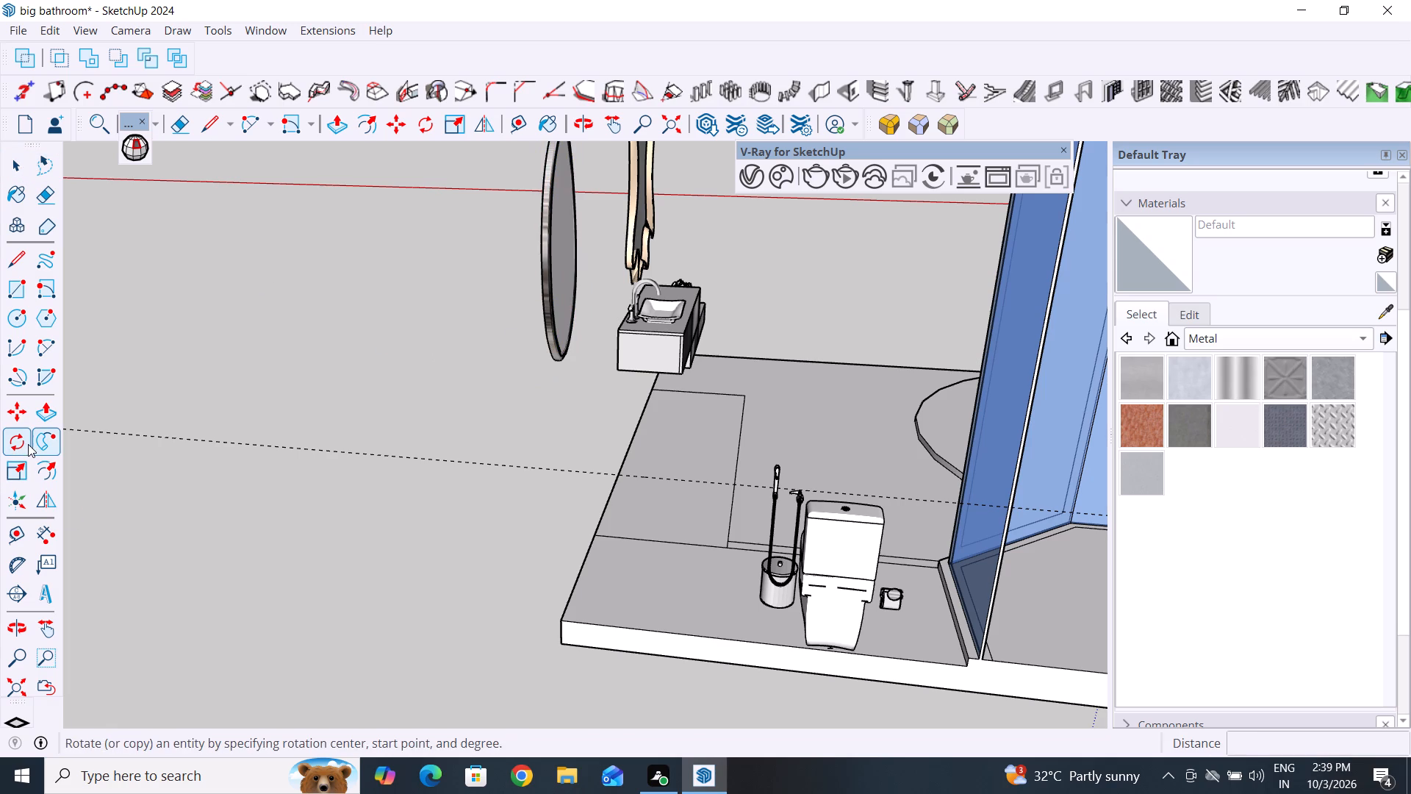
pyautogui.click(28, 444)
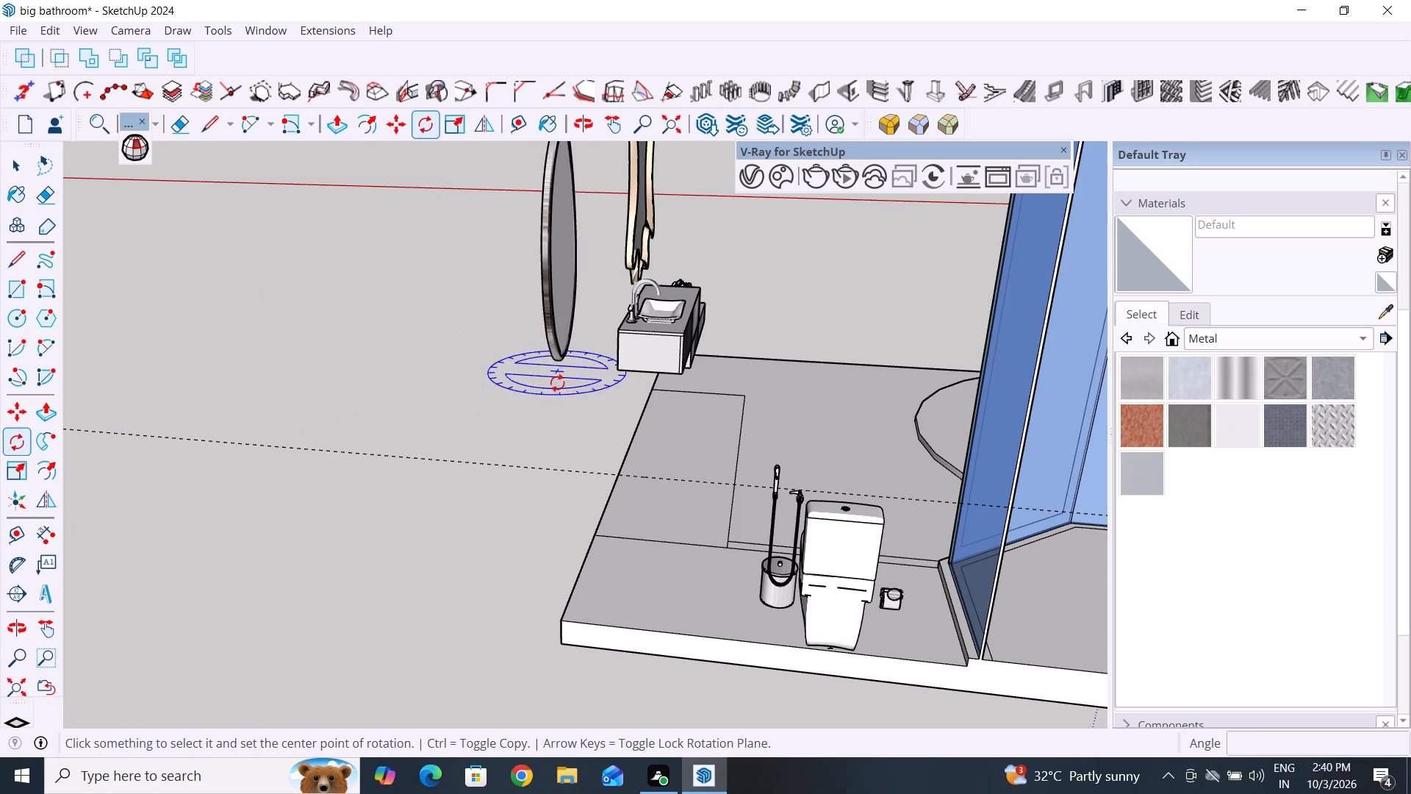
pyautogui.click(554, 369)
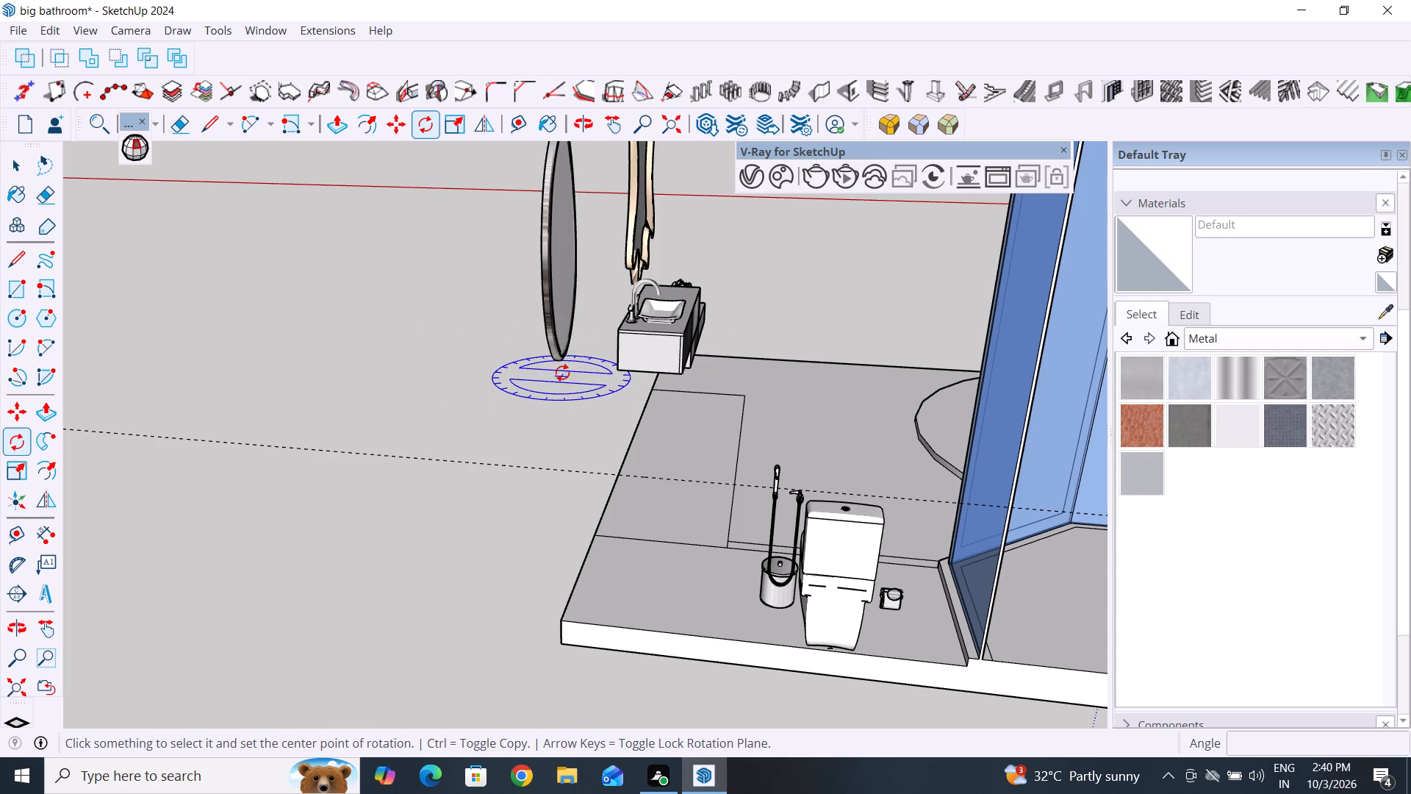
pyautogui.click(559, 366)
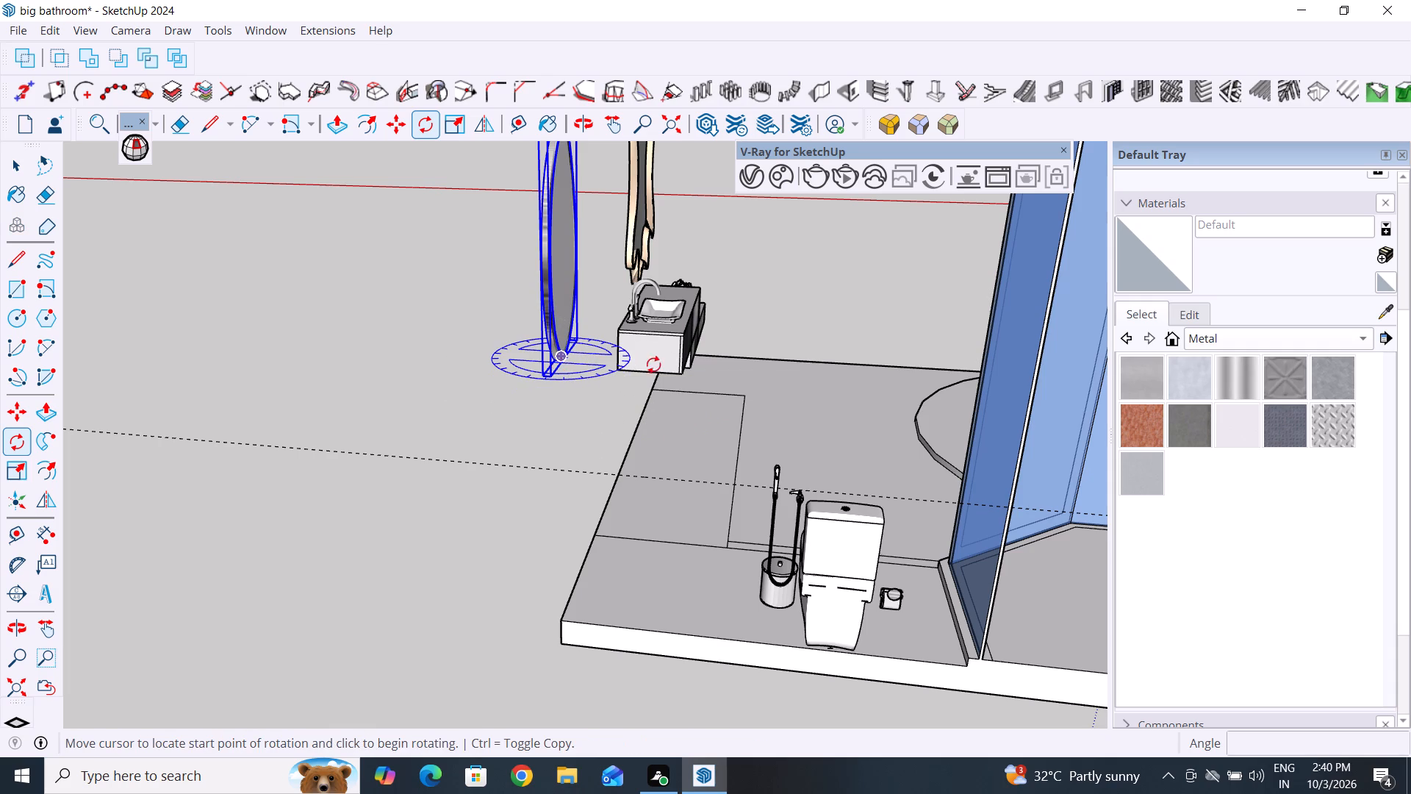
pyautogui.click(725, 376)
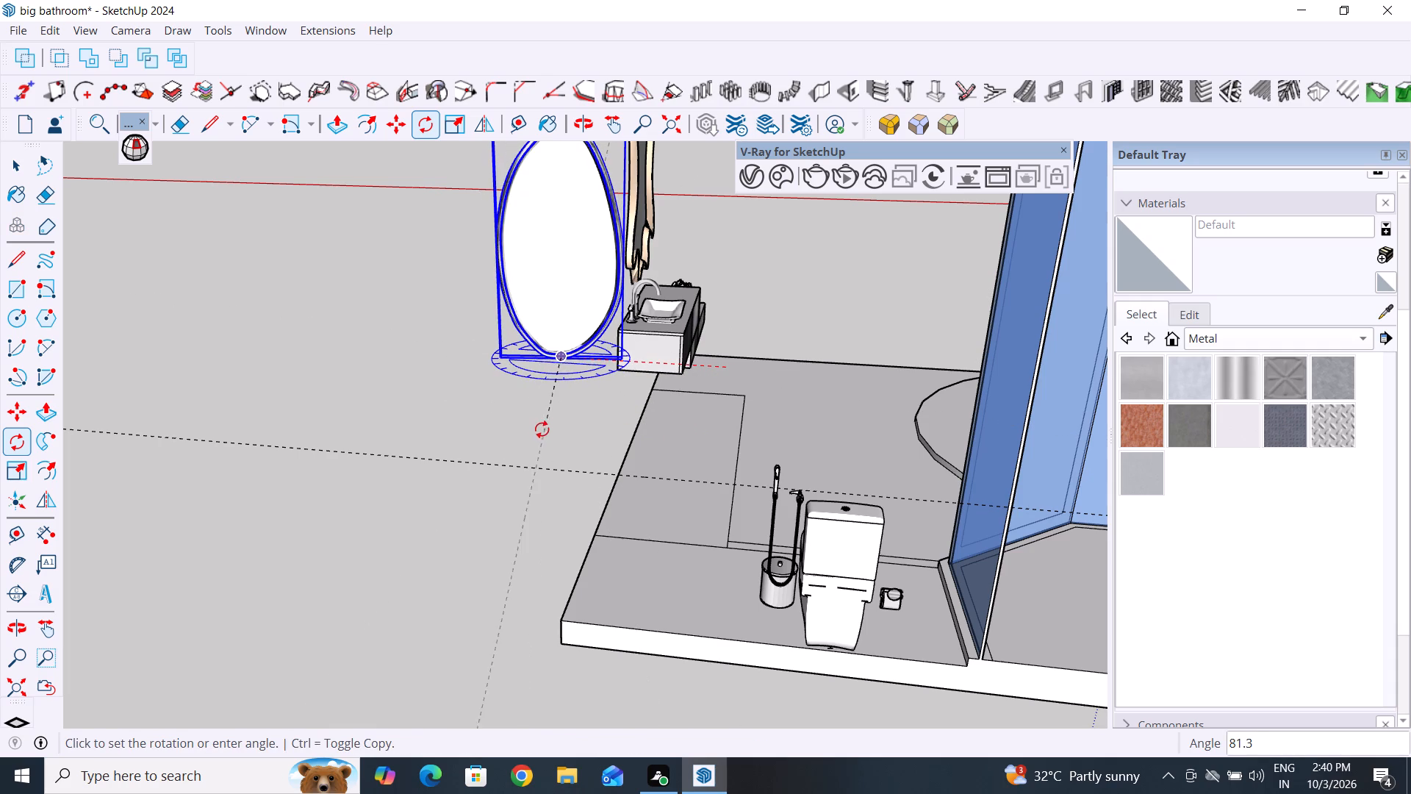
pyautogui.click(525, 418)
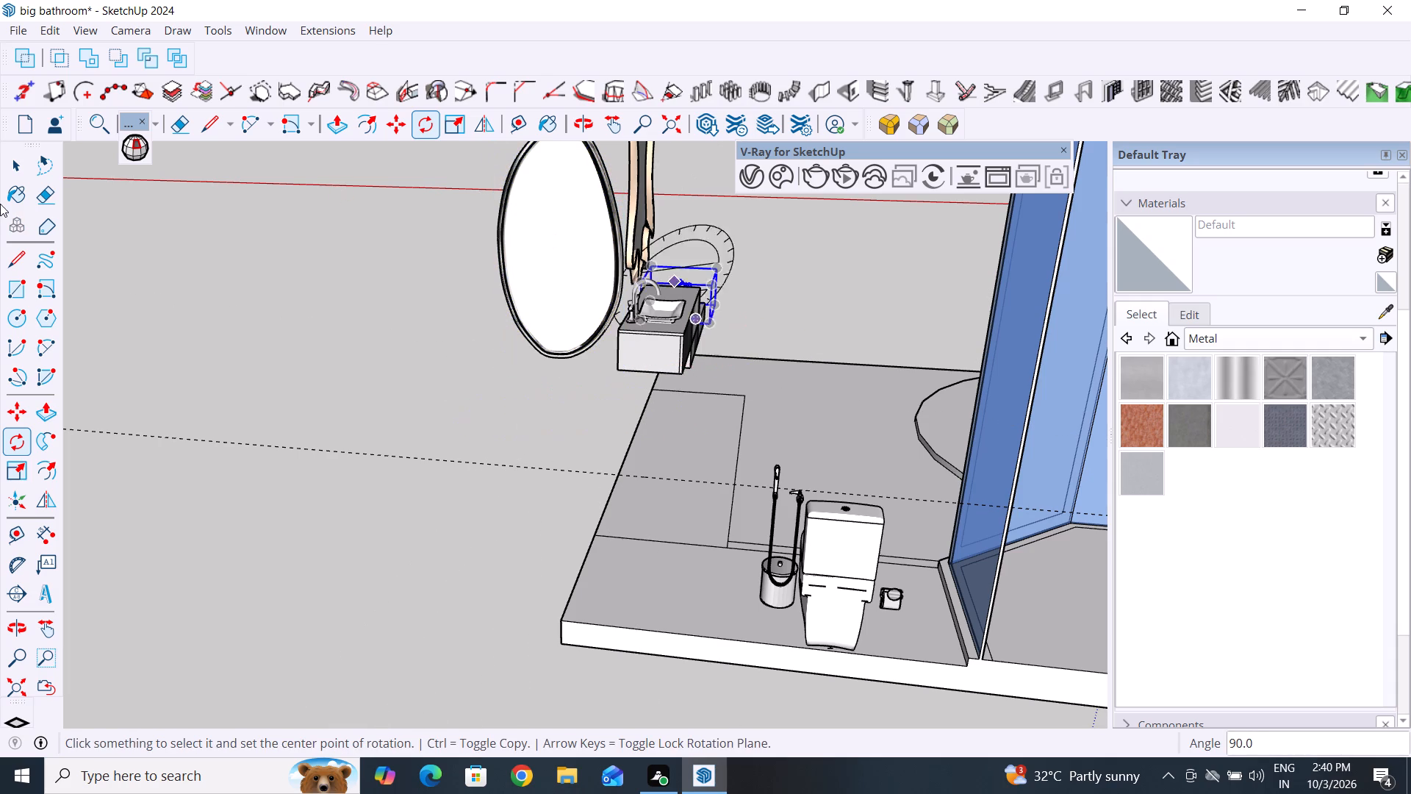
pyautogui.click(11, 173)
pyautogui.click(377, 314)
# Move the oval mirror by its bottom point about 123" towards the 3' guide line.
pyautogui.scroll(-4, 470, 357)
pyautogui.moveTo(476, 364); pyautogui.dragTo(755, 379, button='middle')
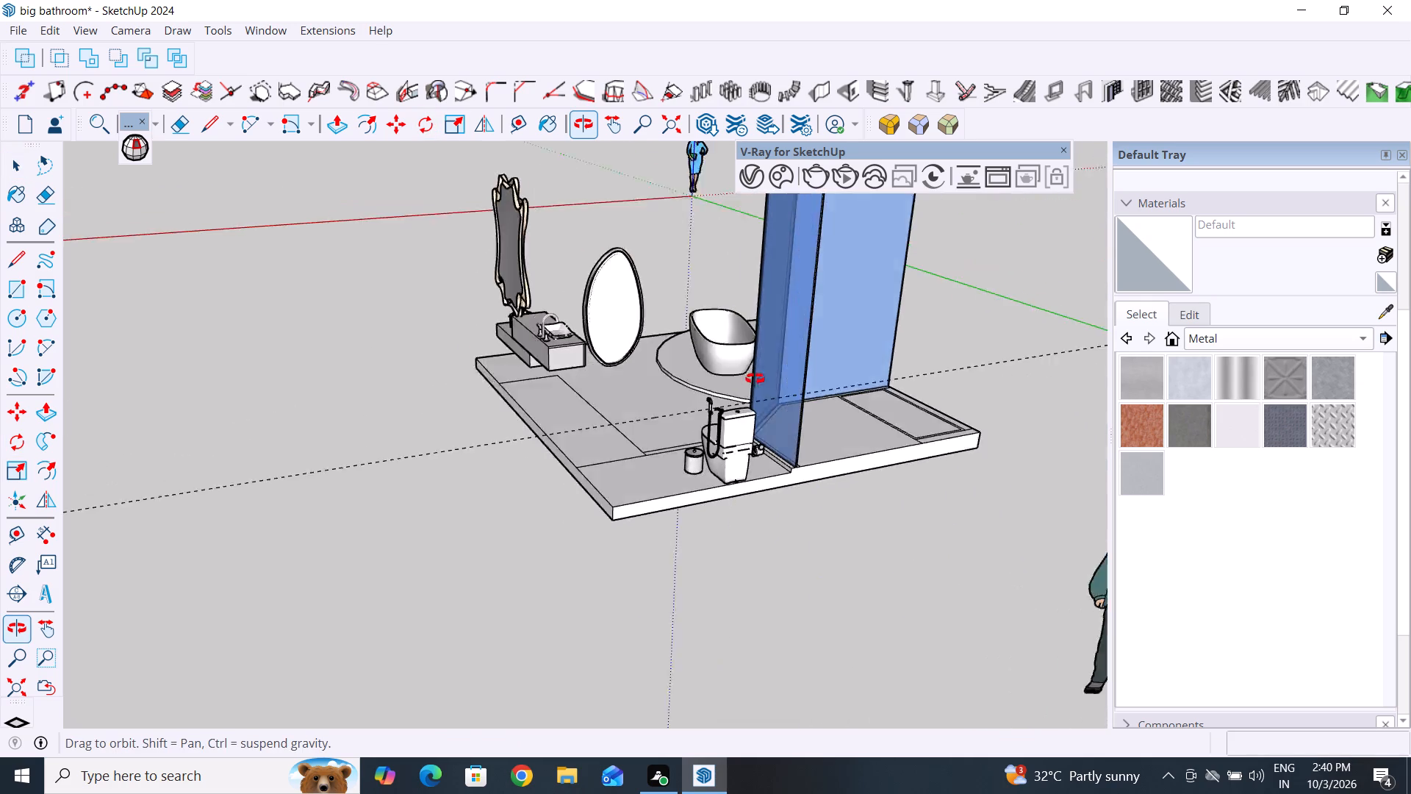
pyautogui.moveTo(755, 379); pyautogui.dragTo(996, 378, button='middle')
pyautogui.scroll(3, 645, 340)
pyautogui.moveTo(656, 326); pyautogui.dragTo(941, 379, button='middle')
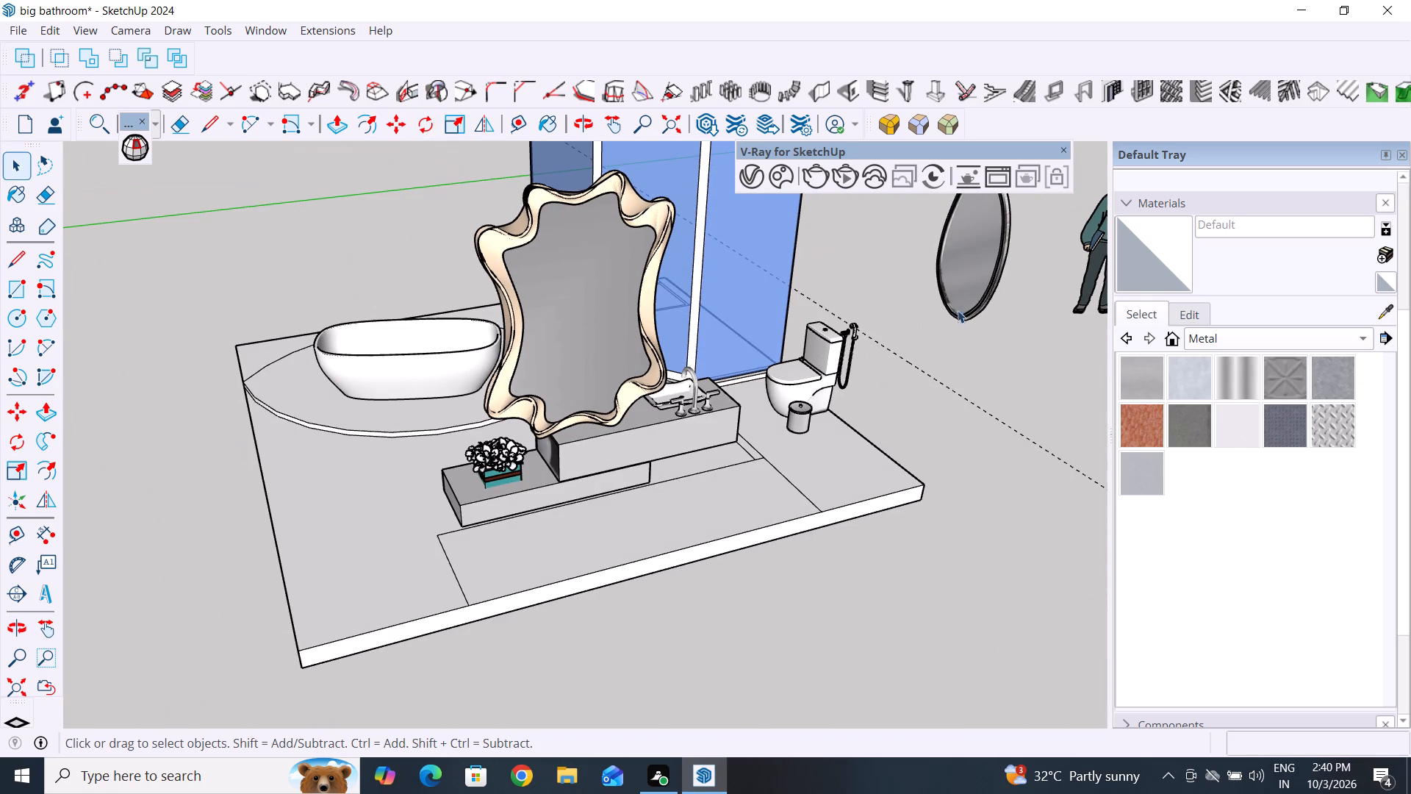
pyautogui.click(950, 312)
pyautogui.moveTo(912, 407); pyautogui.dragTo(914, 306, button='middle')
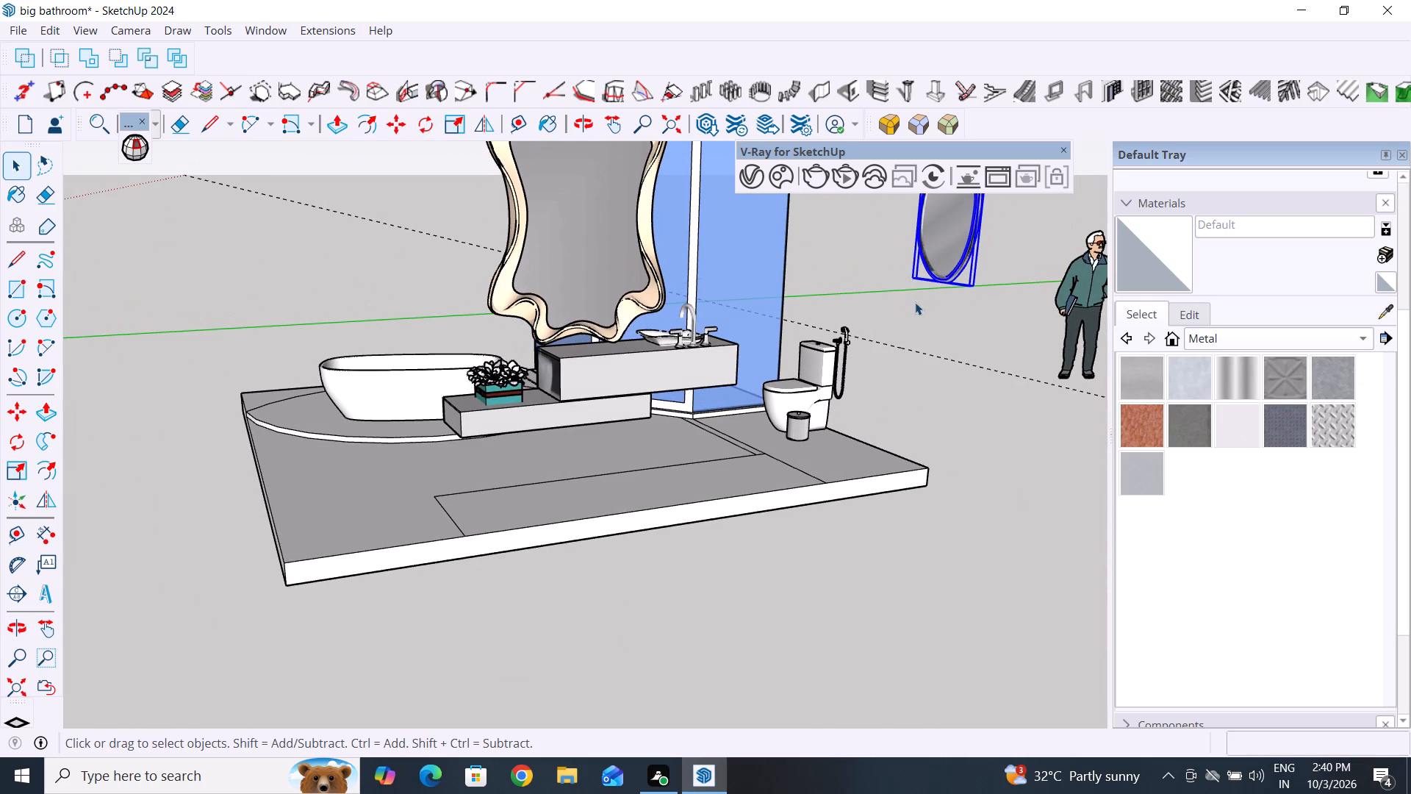
pyautogui.press('m')
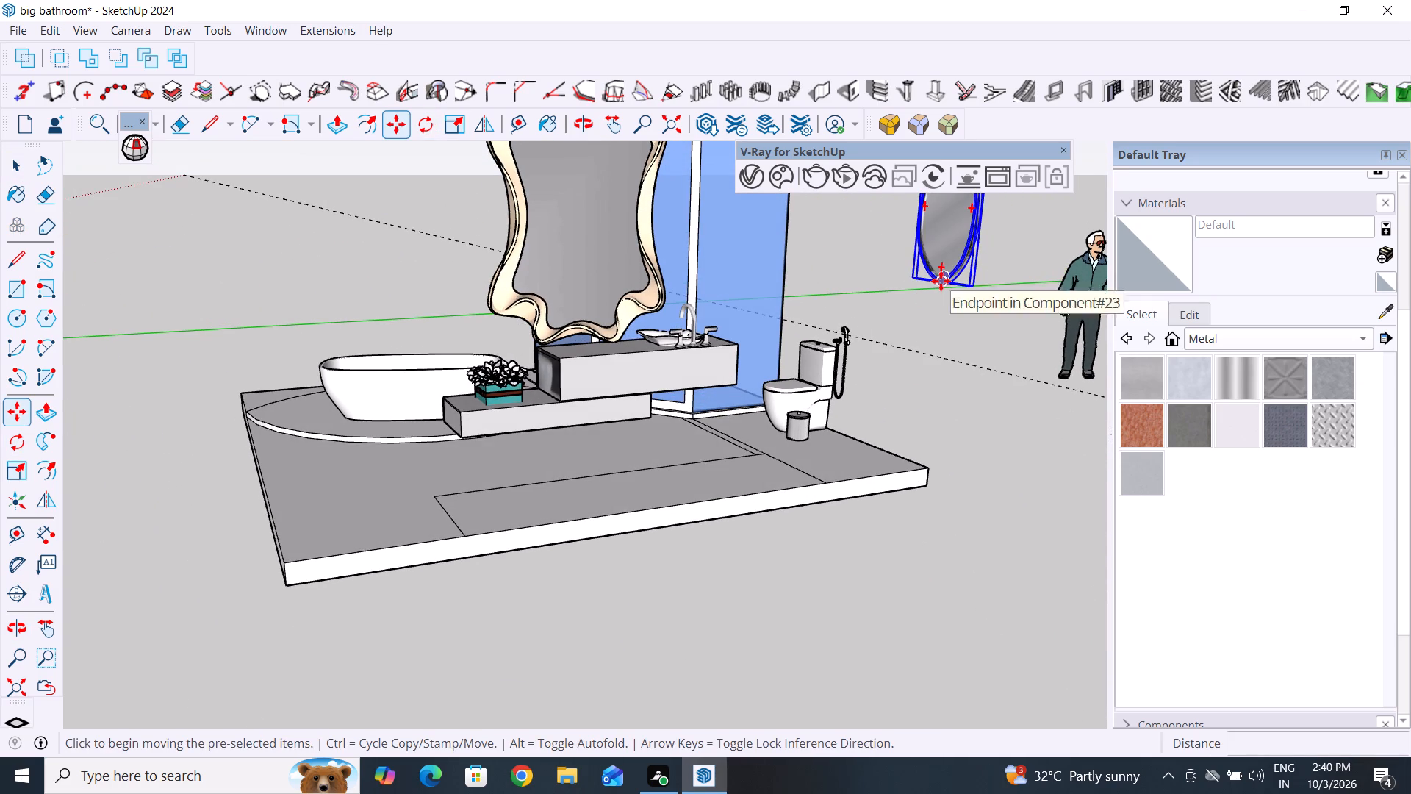
pyautogui.click(941, 281)
pyautogui.click(908, 341)
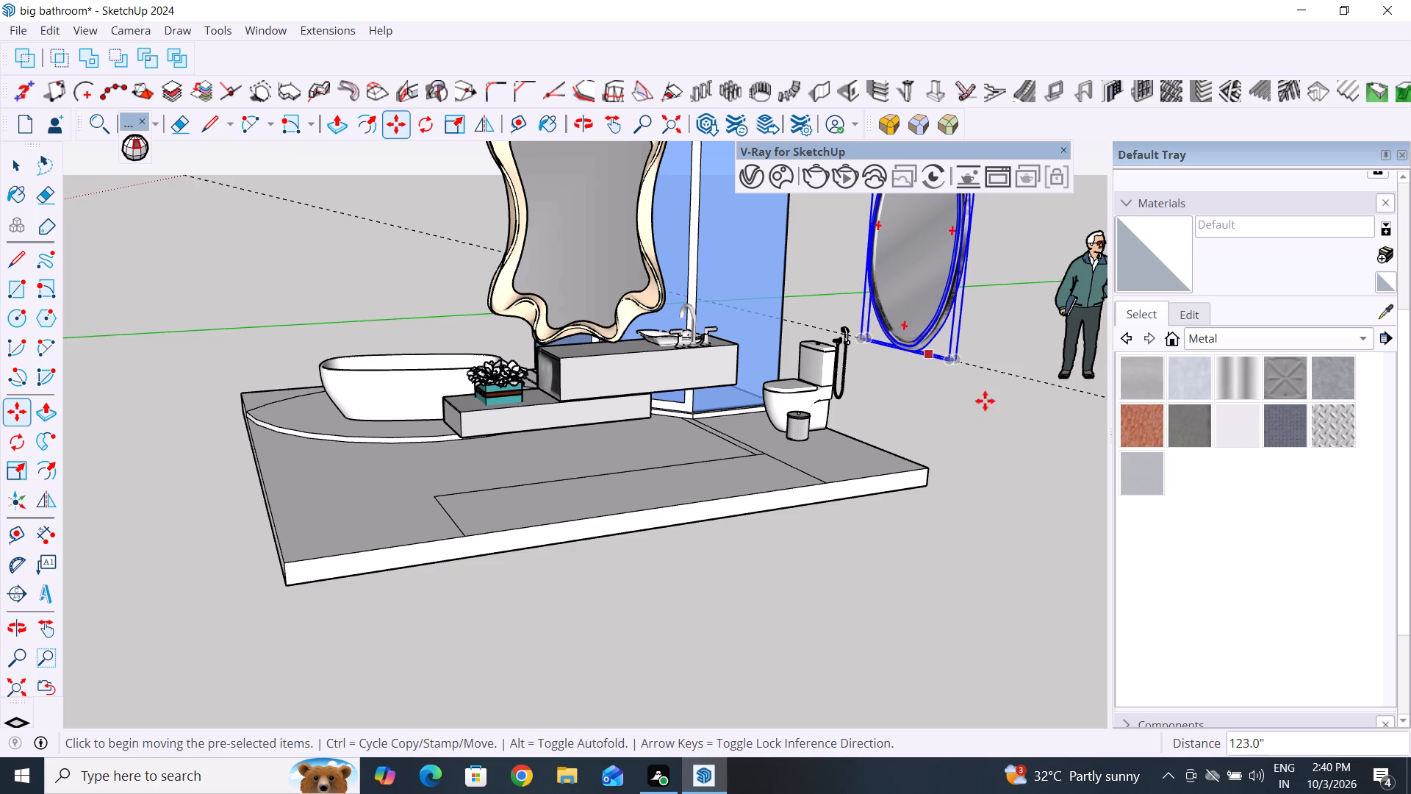
# Move the oval mirror about 114.7" by its base onto the guide line on the toilet side of the slab.
pyautogui.moveTo(980, 407); pyautogui.dragTo(767, 484, button='middle')
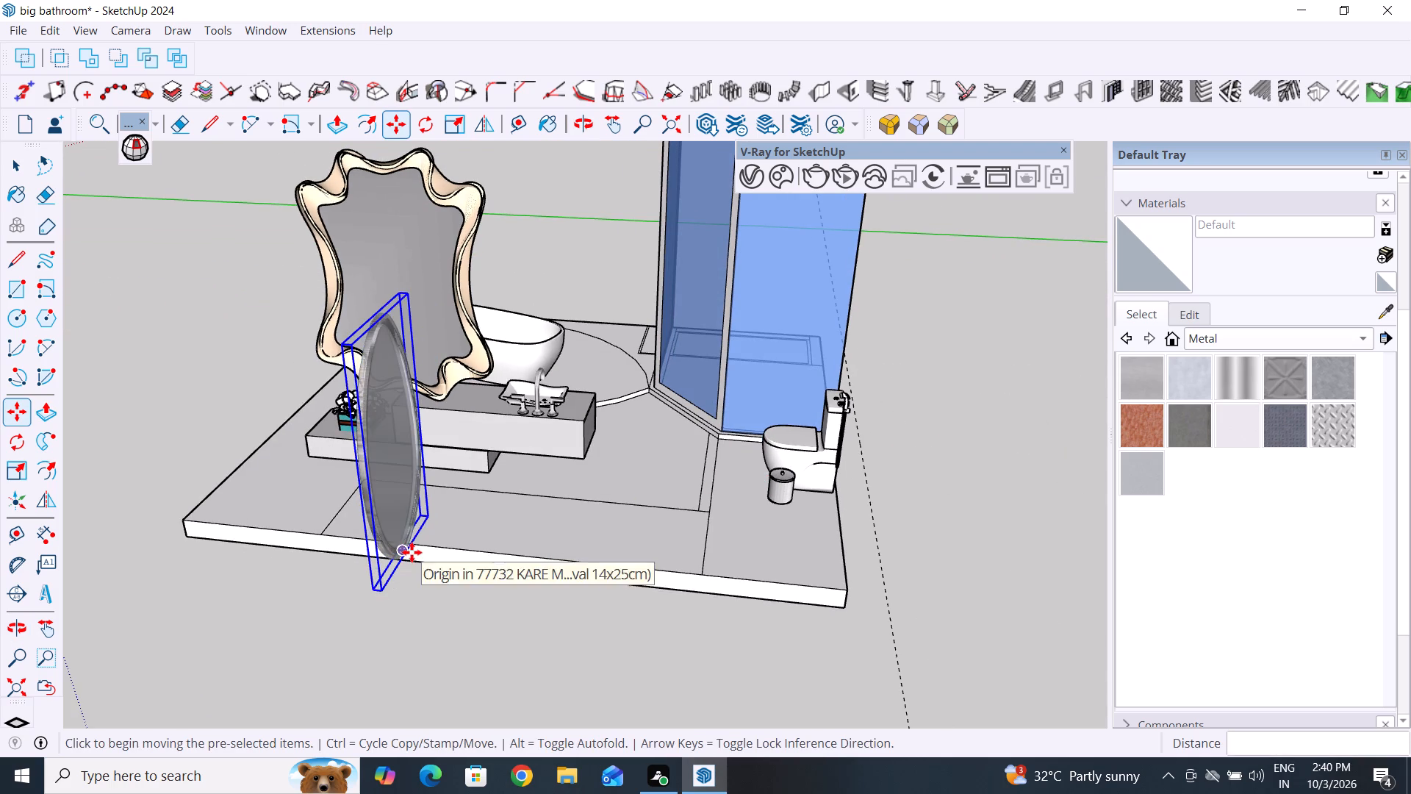
pyautogui.click(412, 552)
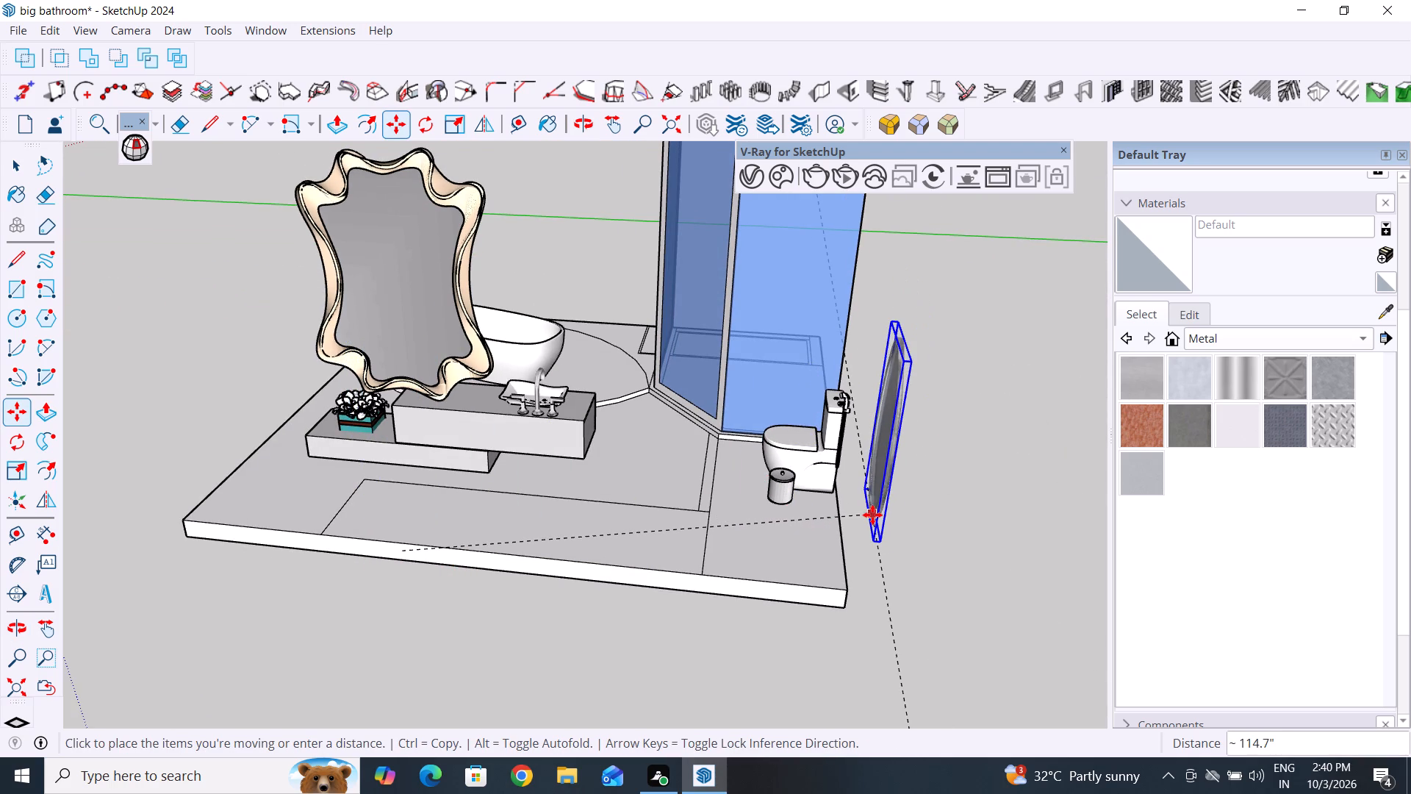
pyautogui.click(872, 515)
# Place a second guide line 3' above the slab's long edge on the vanity side.
pyautogui.moveTo(944, 511); pyautogui.dragTo(553, 447, button='middle')
pyautogui.scroll(-4, 632, 485)
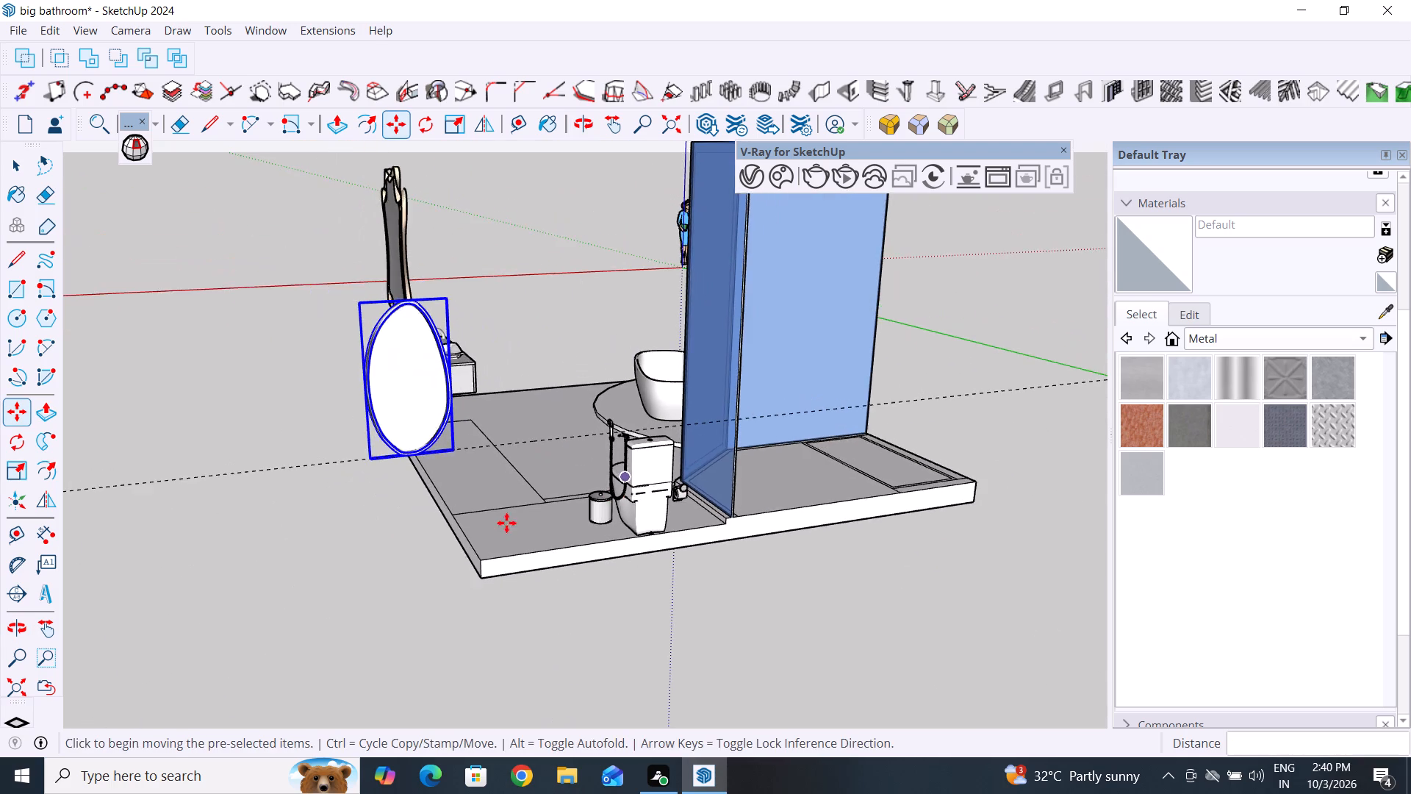
pyautogui.moveTo(506, 523); pyautogui.dragTo(1168, 536, button='middle')
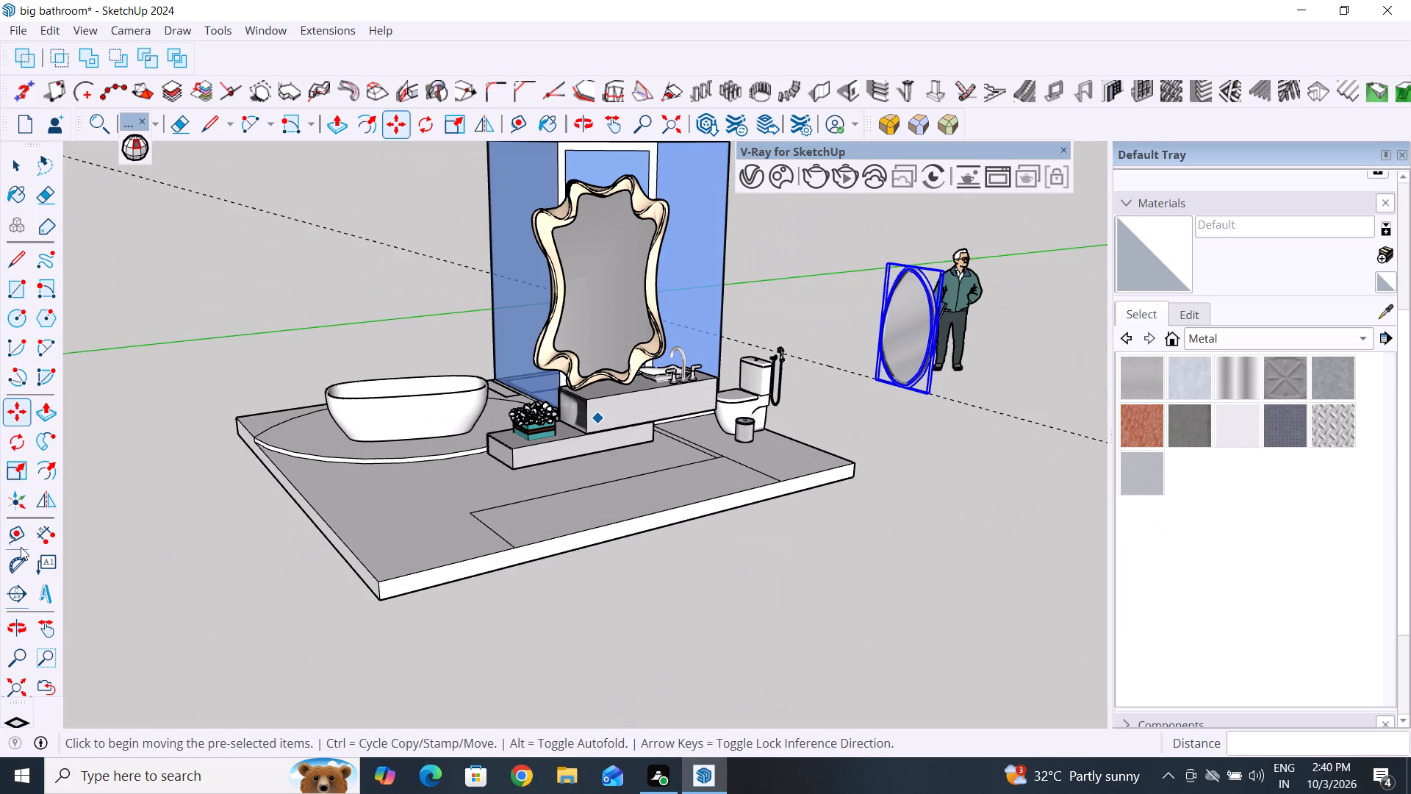
pyautogui.click(18, 525)
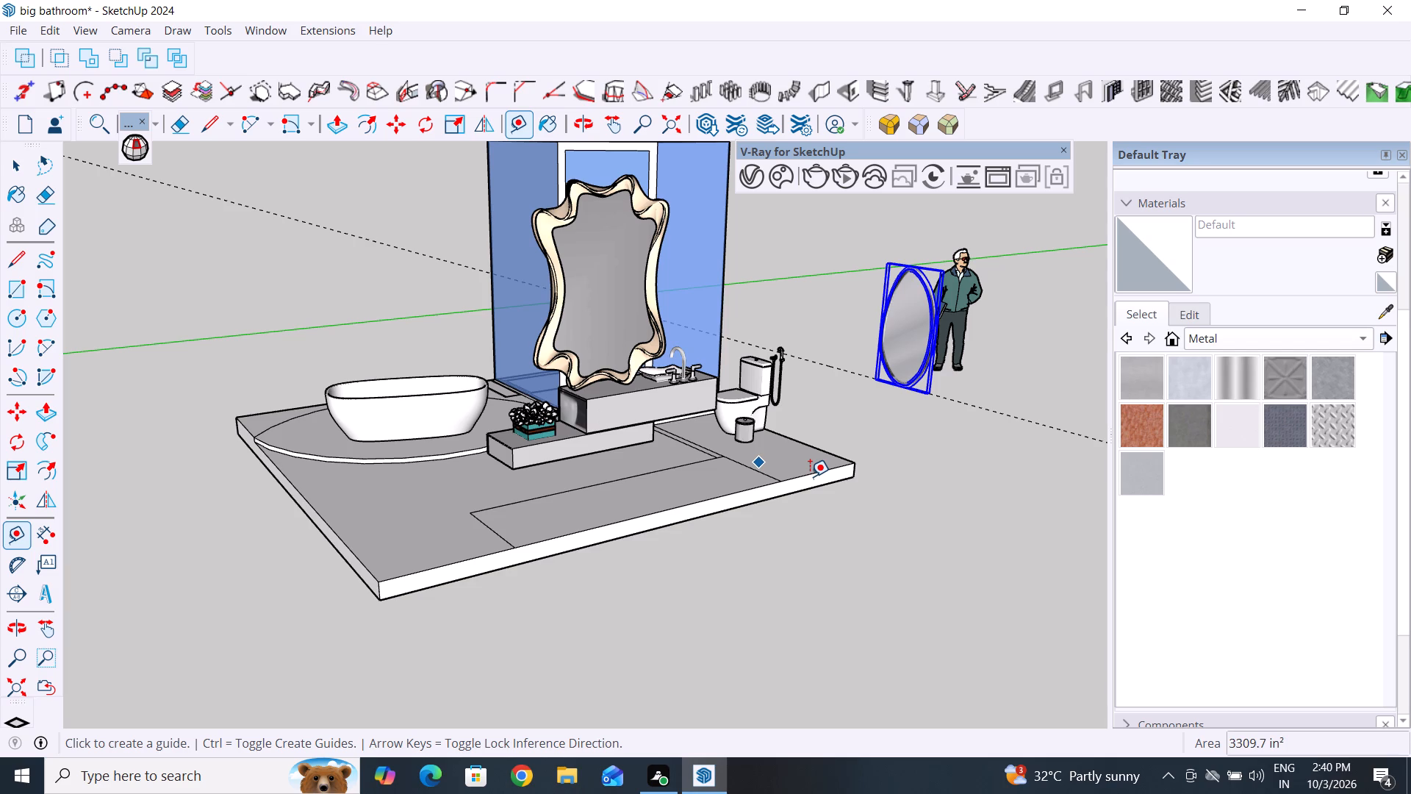
pyautogui.click(814, 471)
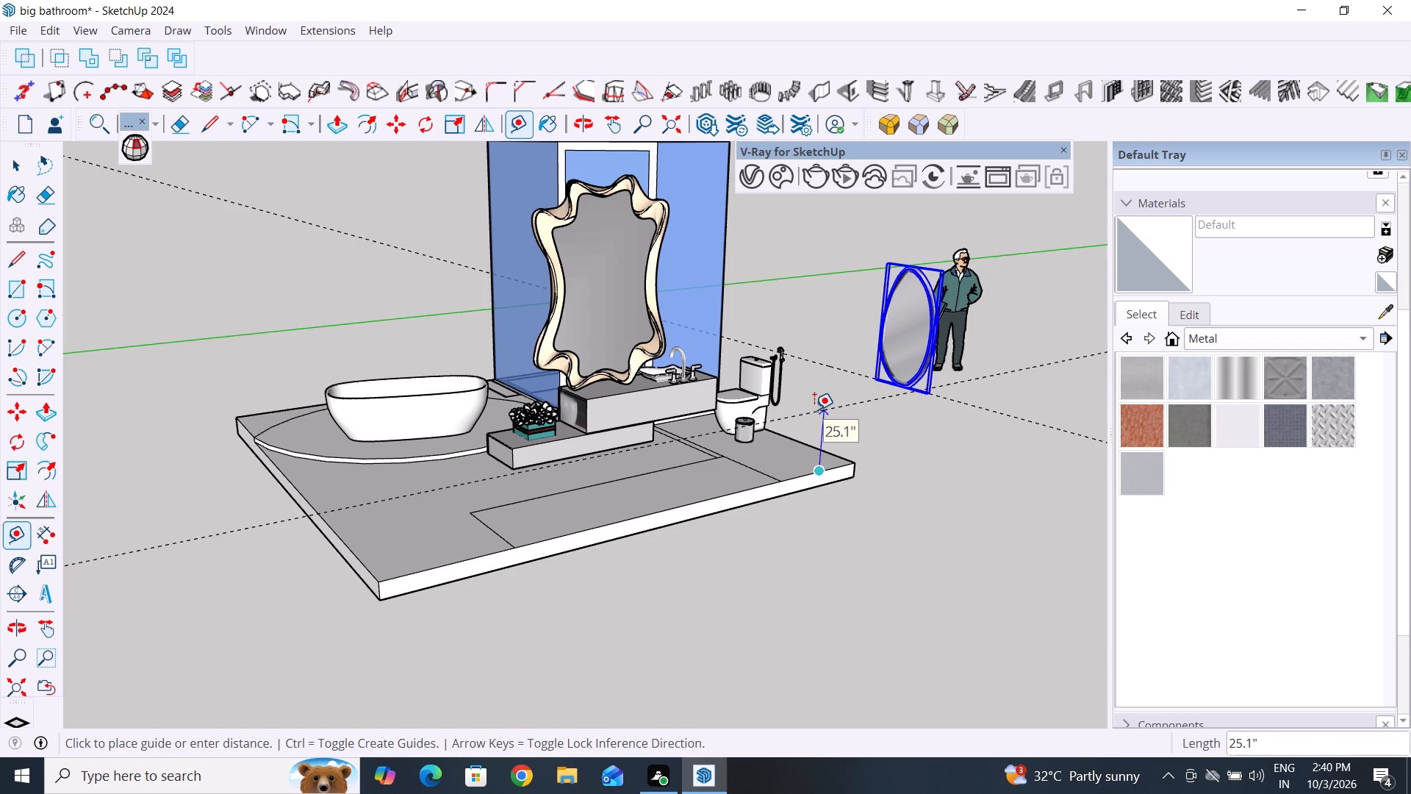
pyautogui.write("3'")
pyautogui.press('Return')
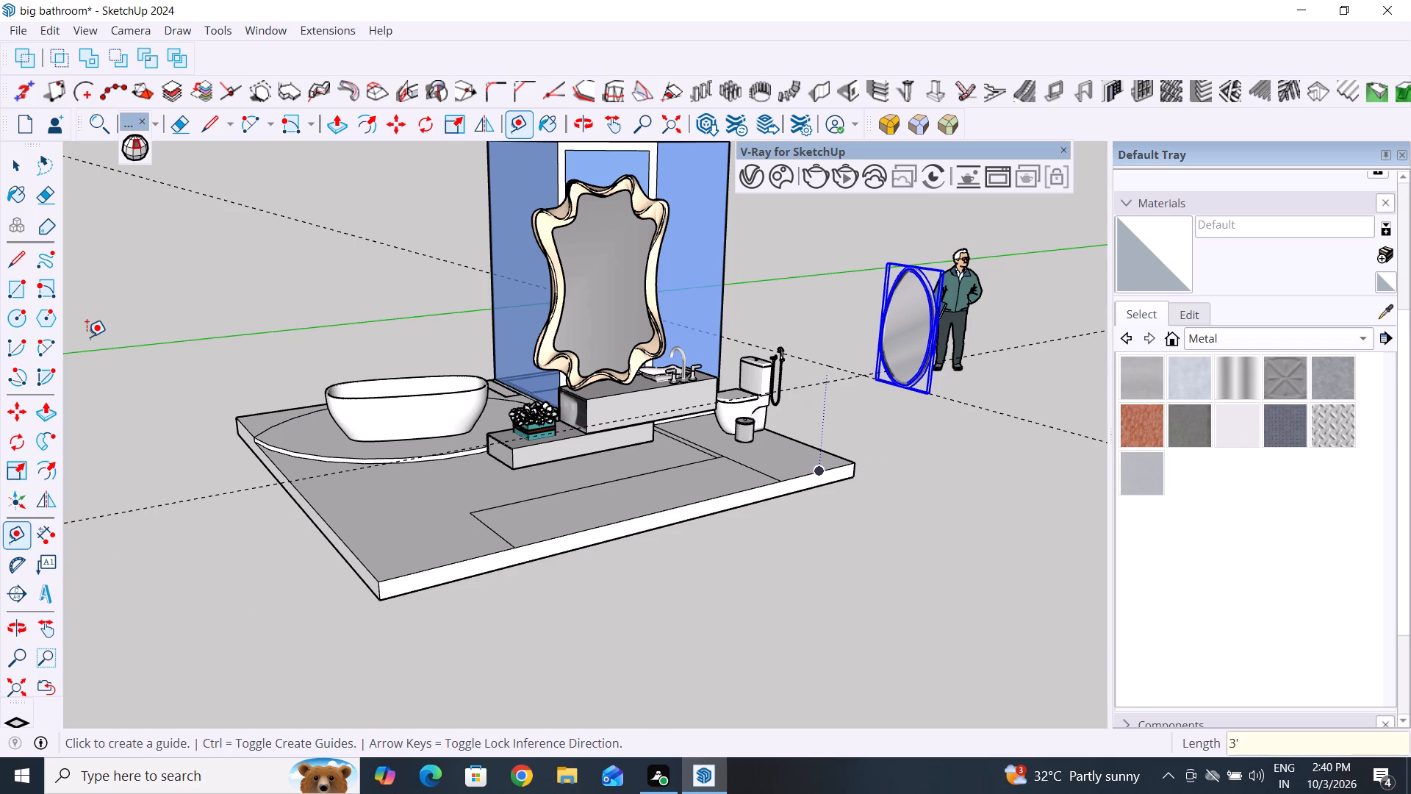
# Rotate the oval mirror 90° on the horizontal plane about a point at its bottom edge and deselect it.
pyautogui.click(17, 167)
pyautogui.click(13, 436)
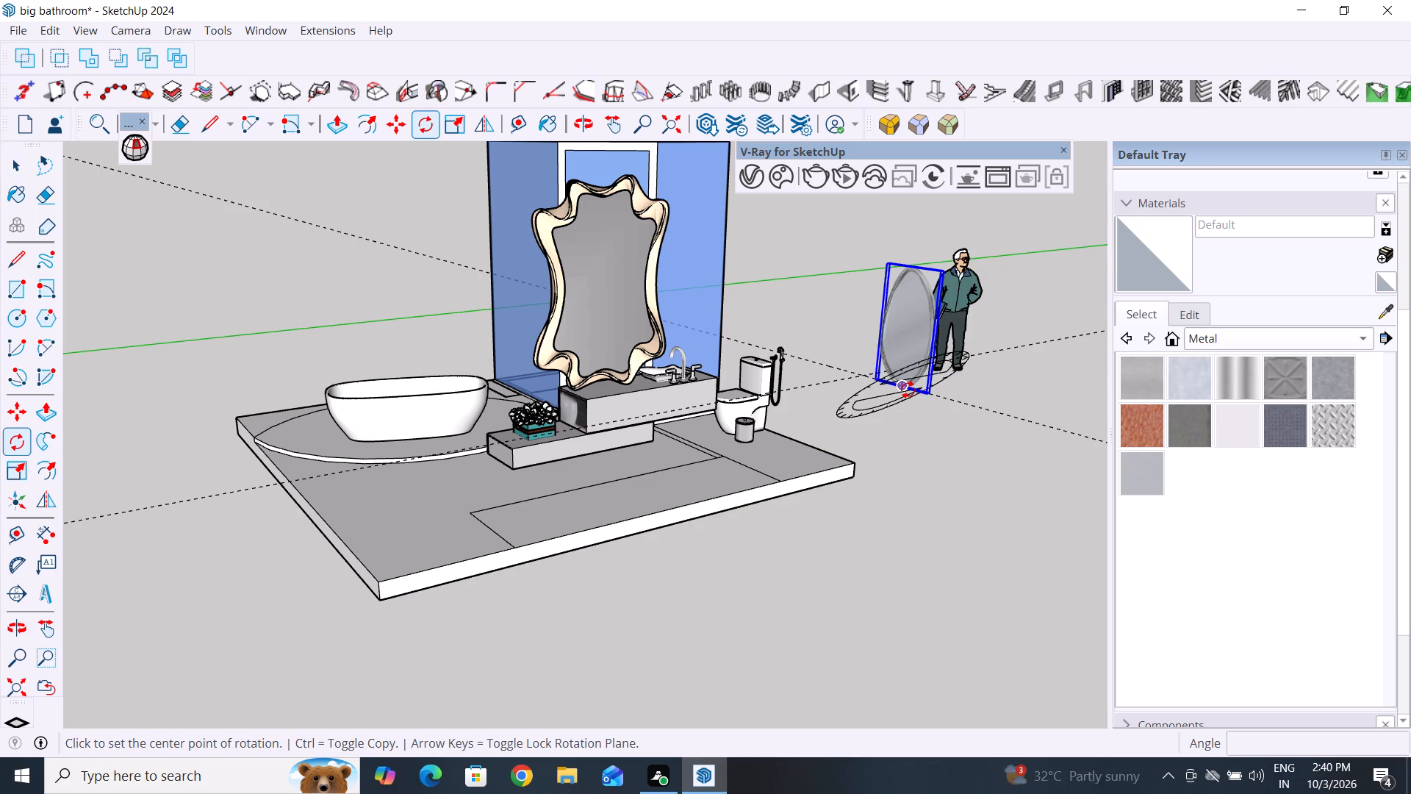
pyautogui.scroll(4, 1052, 383)
pyautogui.moveTo(1034, 401); pyautogui.dragTo(964, 514, button='middle')
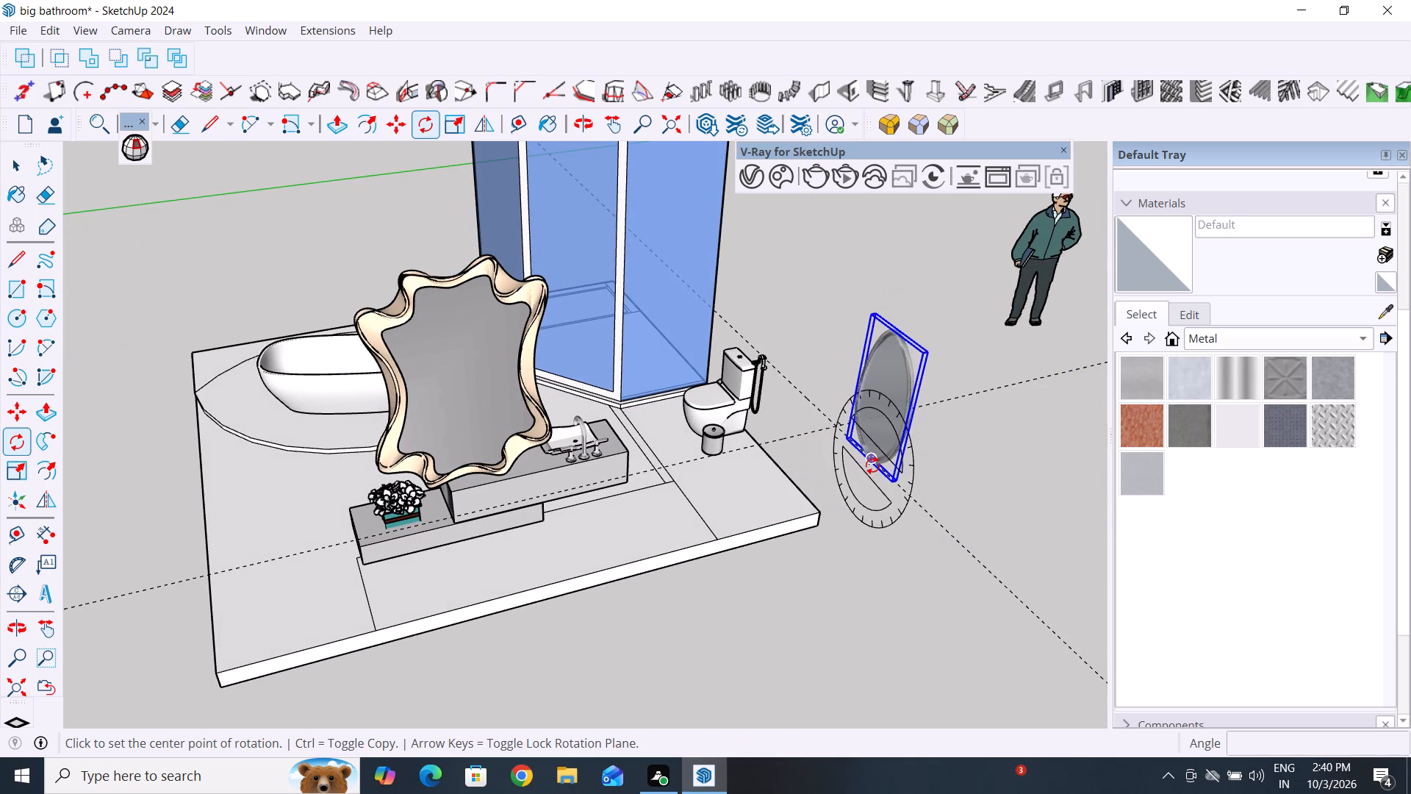
pyautogui.click(864, 470)
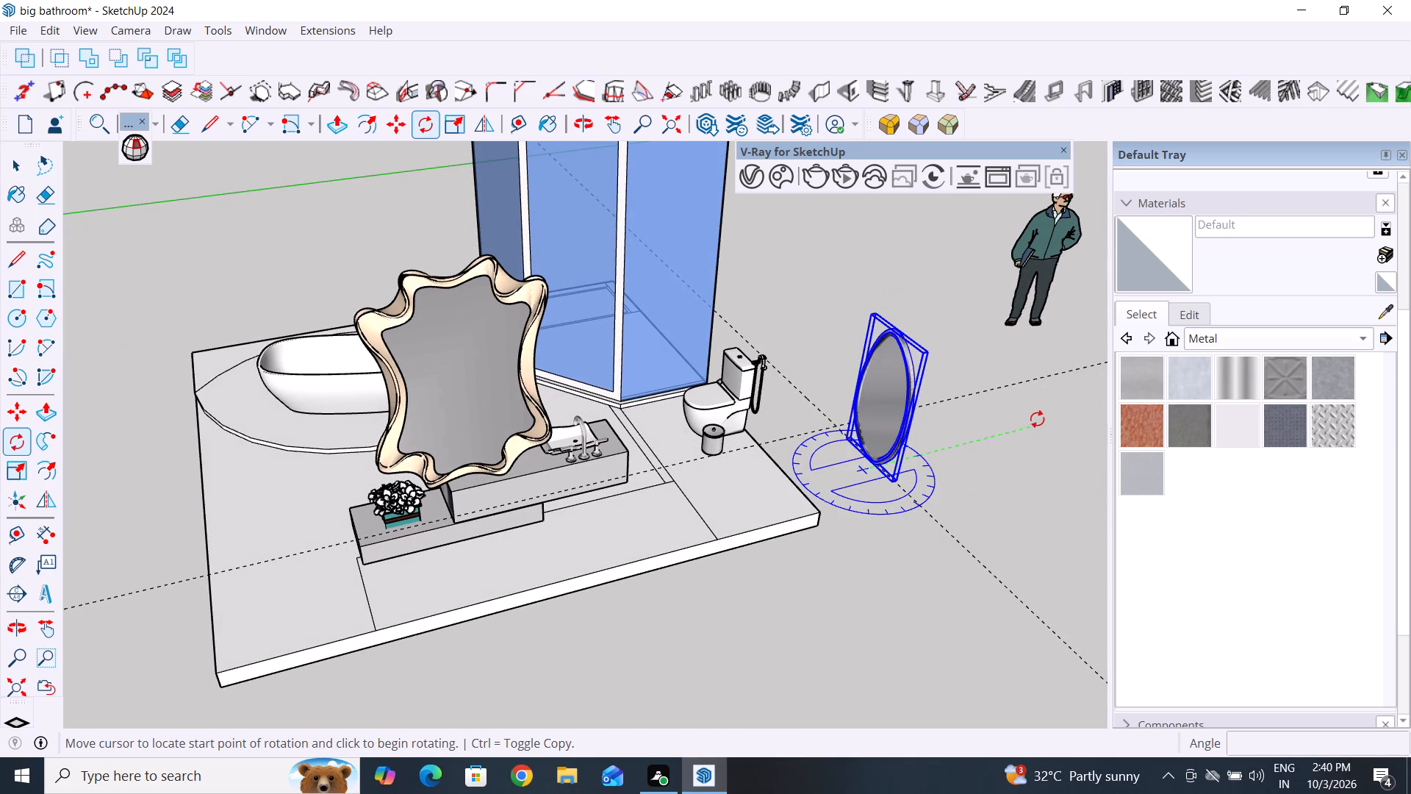
pyautogui.click(1037, 419)
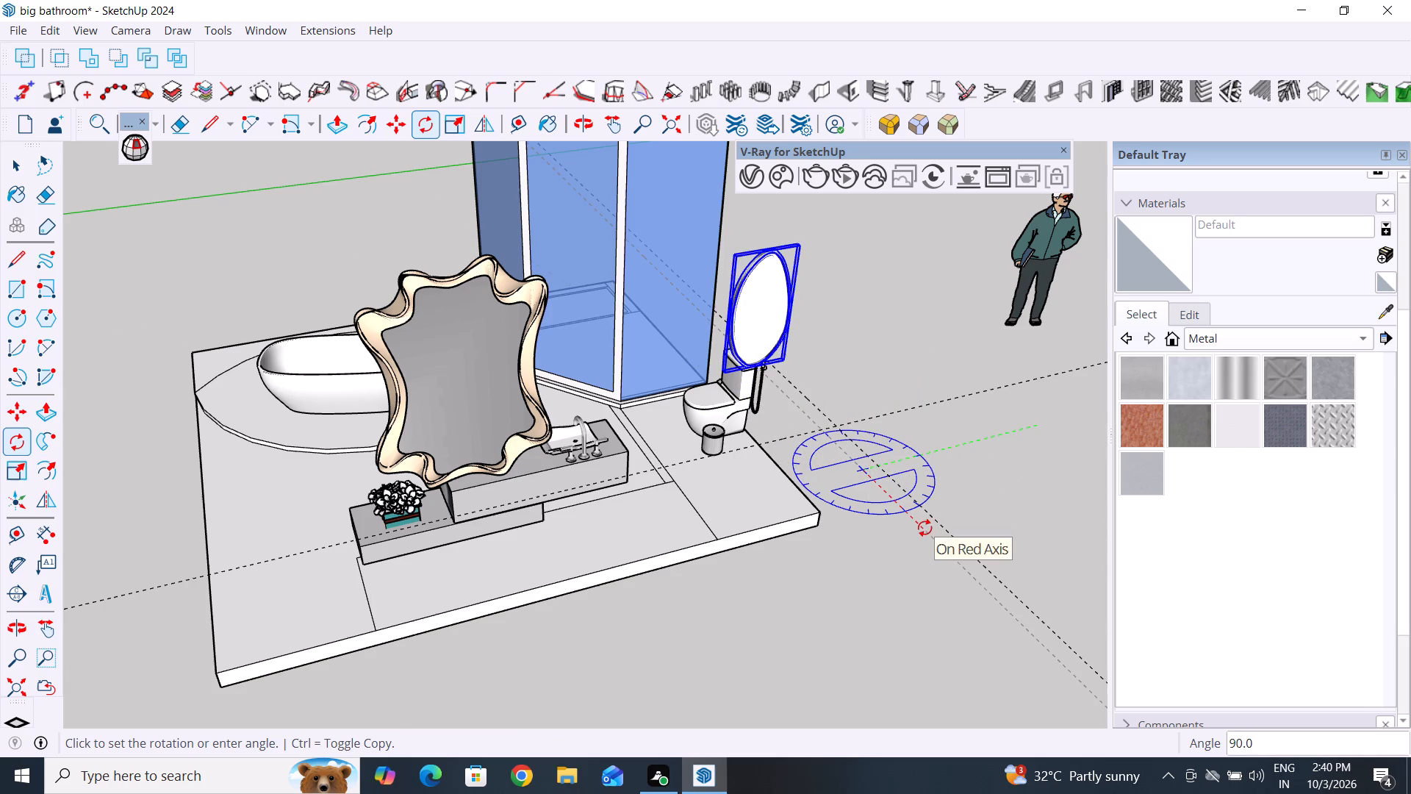
pyautogui.click(922, 528)
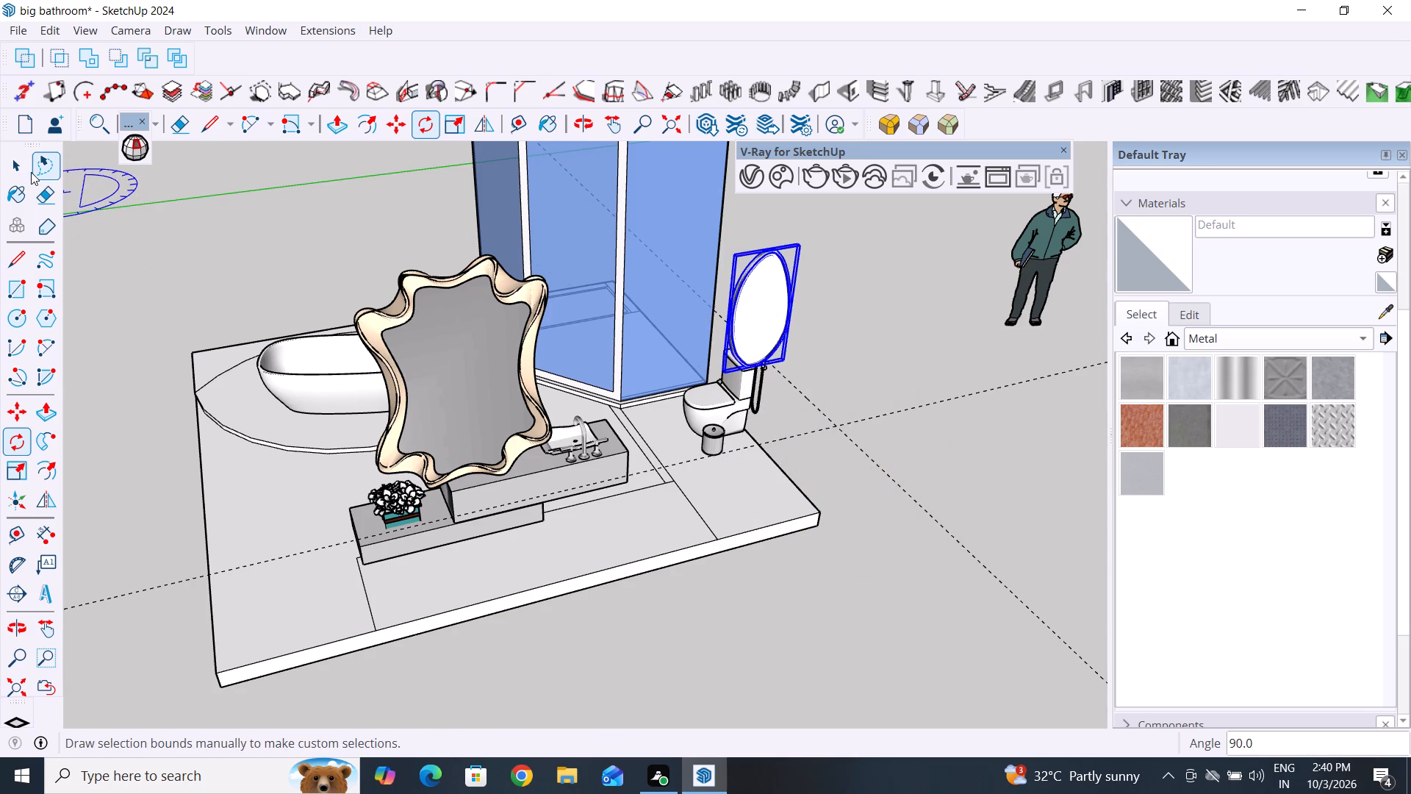
pyautogui.click(18, 162)
pyautogui.click(235, 256)
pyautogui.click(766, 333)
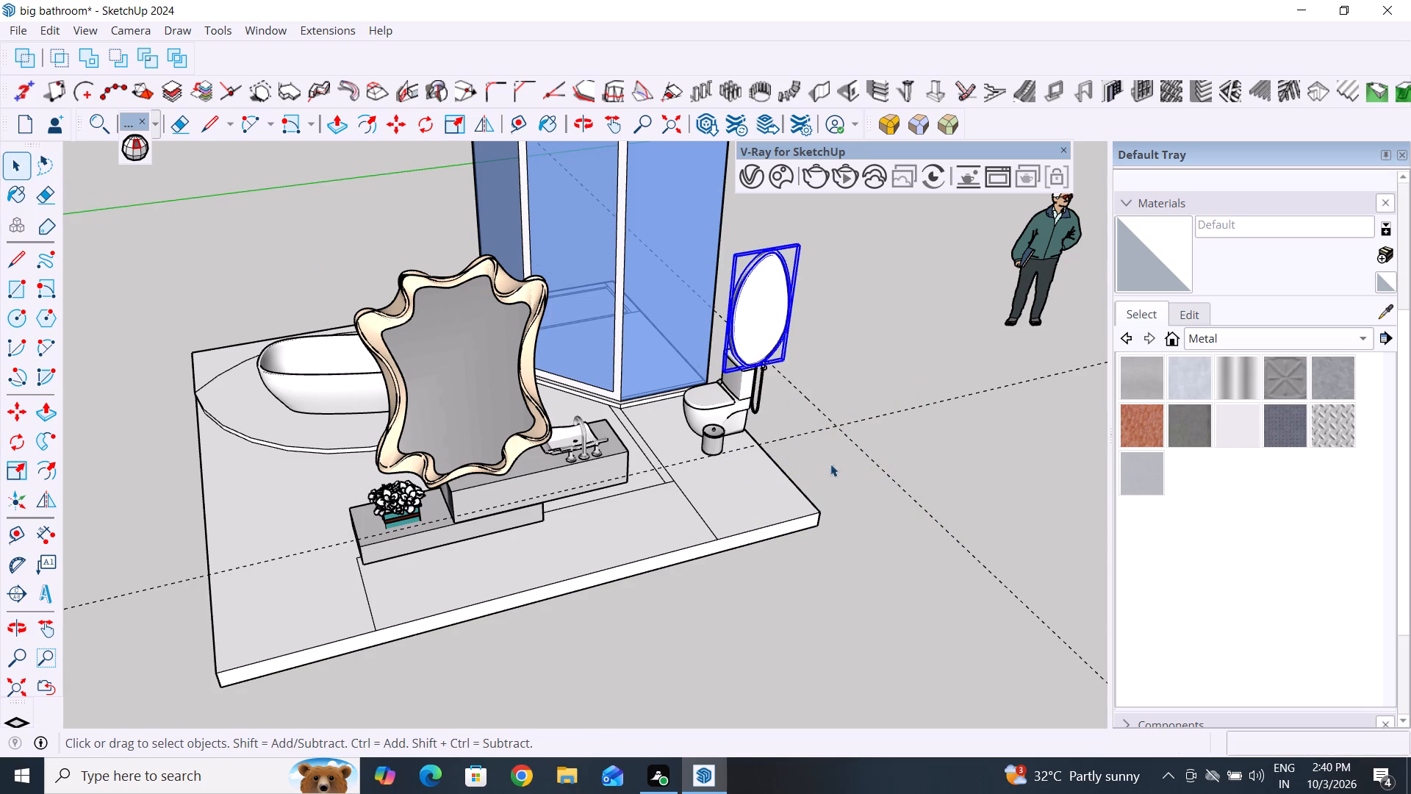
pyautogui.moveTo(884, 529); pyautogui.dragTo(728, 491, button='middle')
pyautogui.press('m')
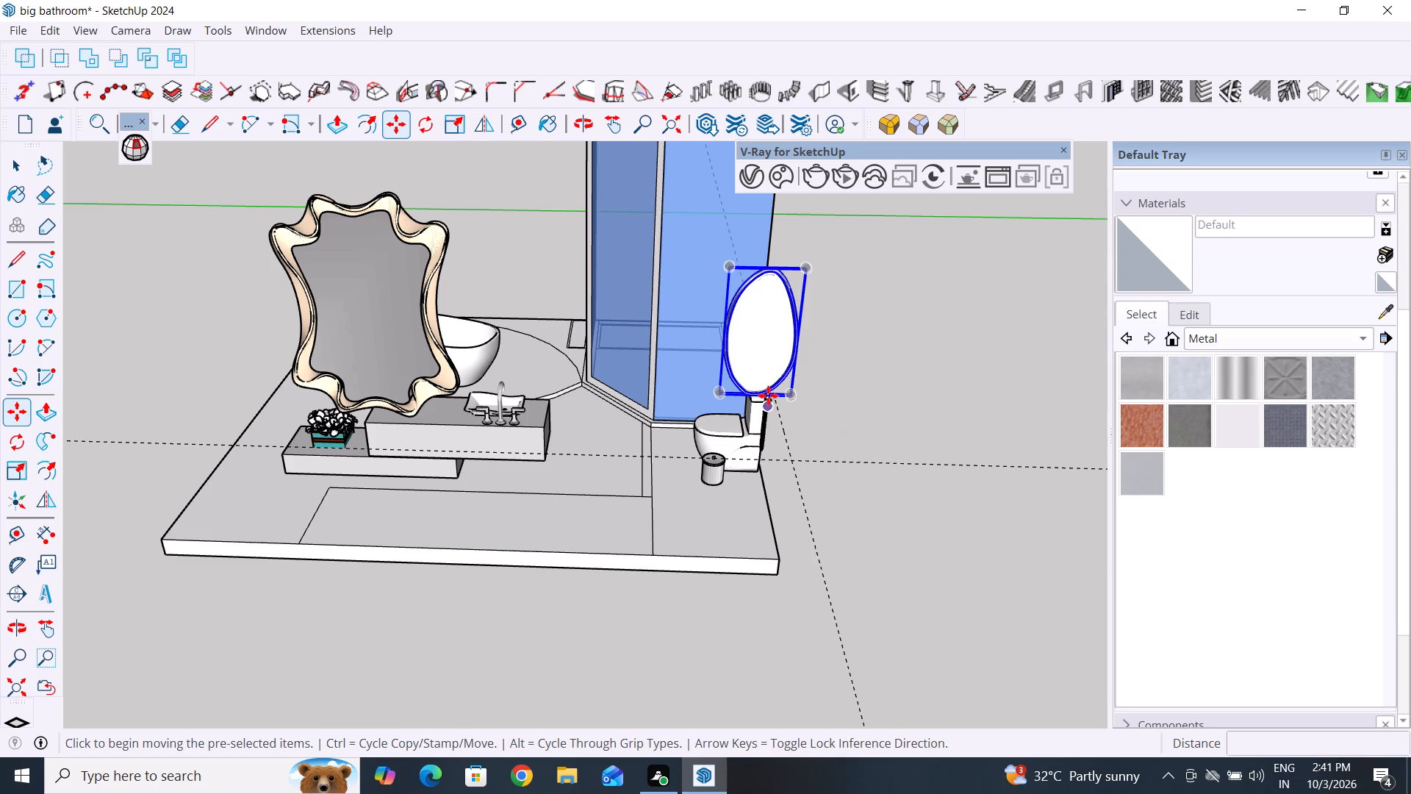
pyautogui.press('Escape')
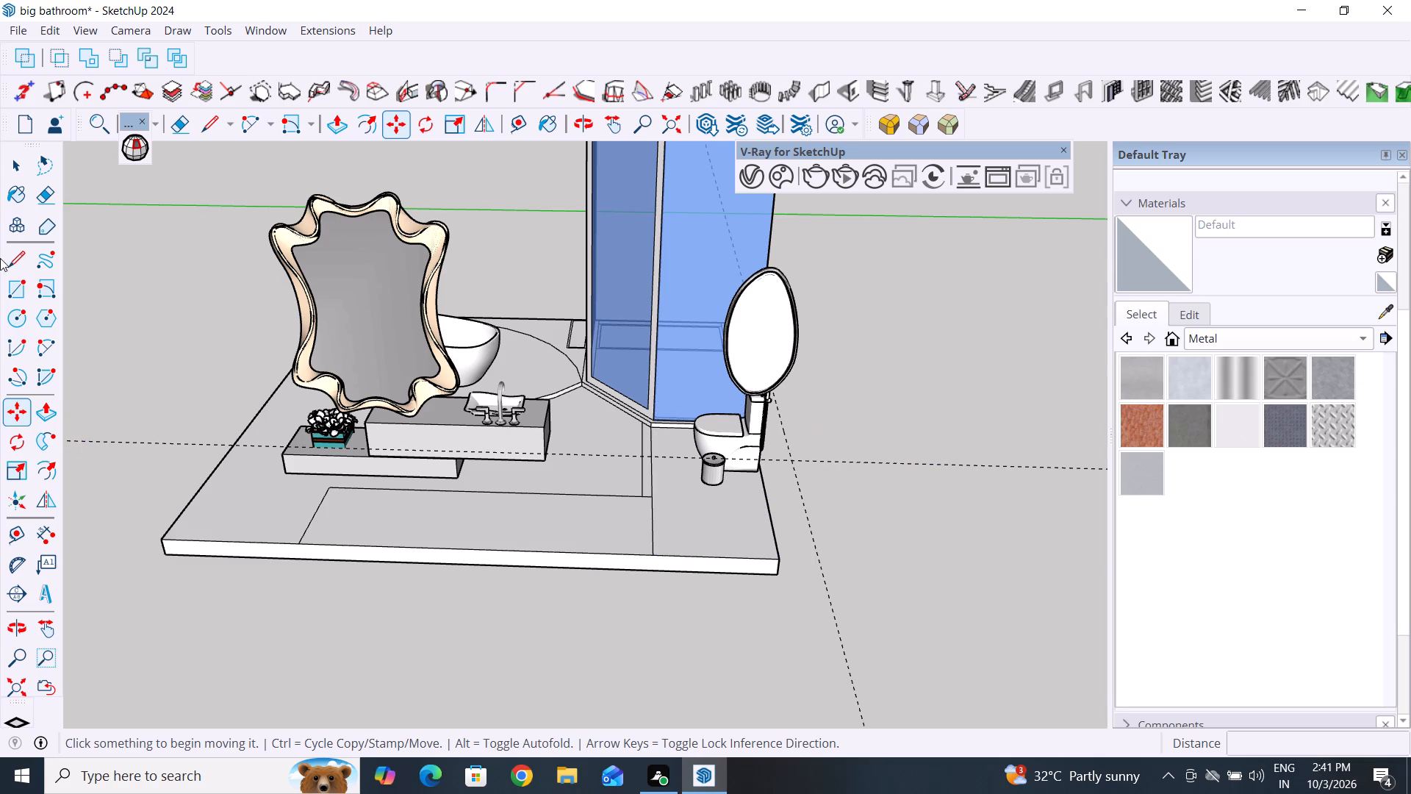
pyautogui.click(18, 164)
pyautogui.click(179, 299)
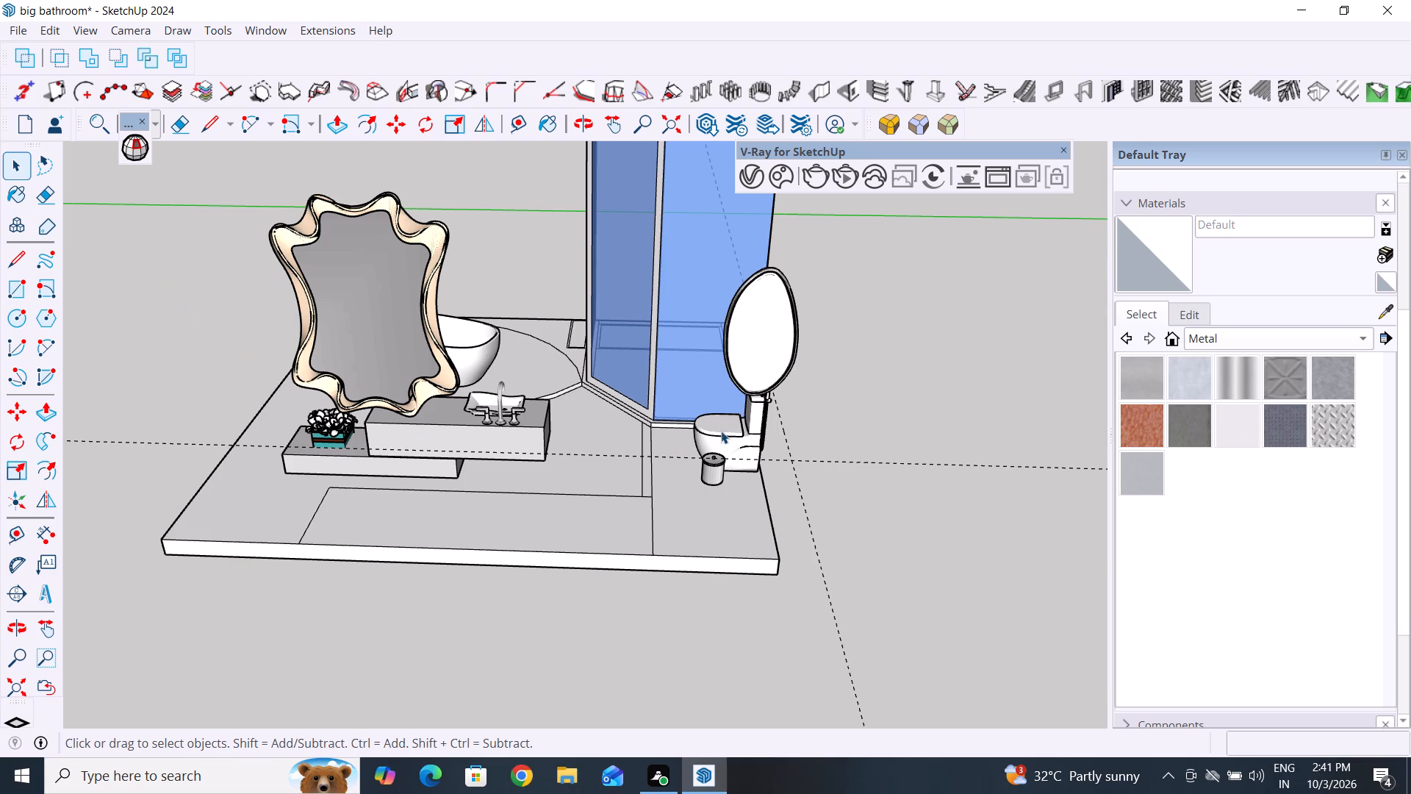
# Move the oval mirror by its bottom point about 29.1" to the bin beside the toilet.
pyautogui.click(758, 395)
pyautogui.press('m')
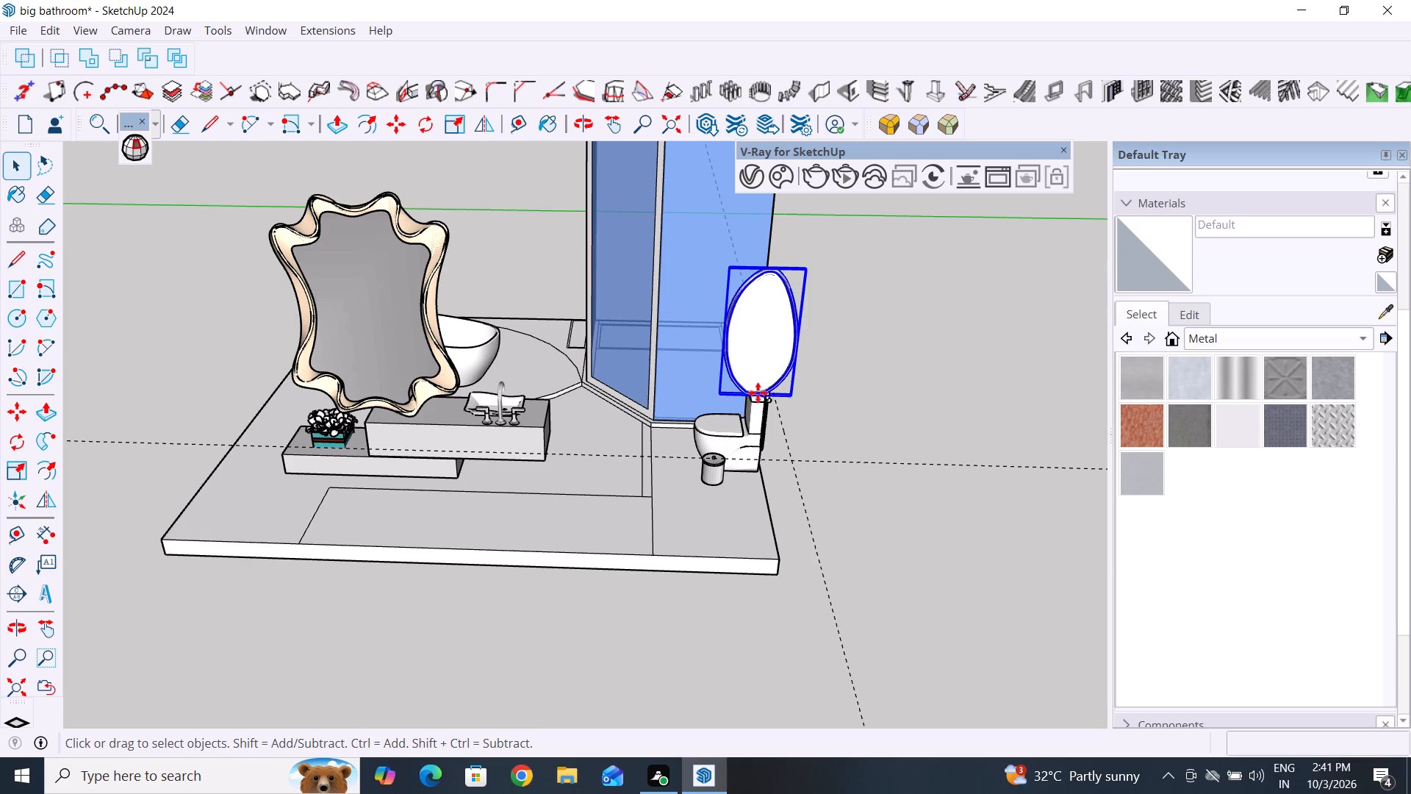
pyautogui.click(754, 393)
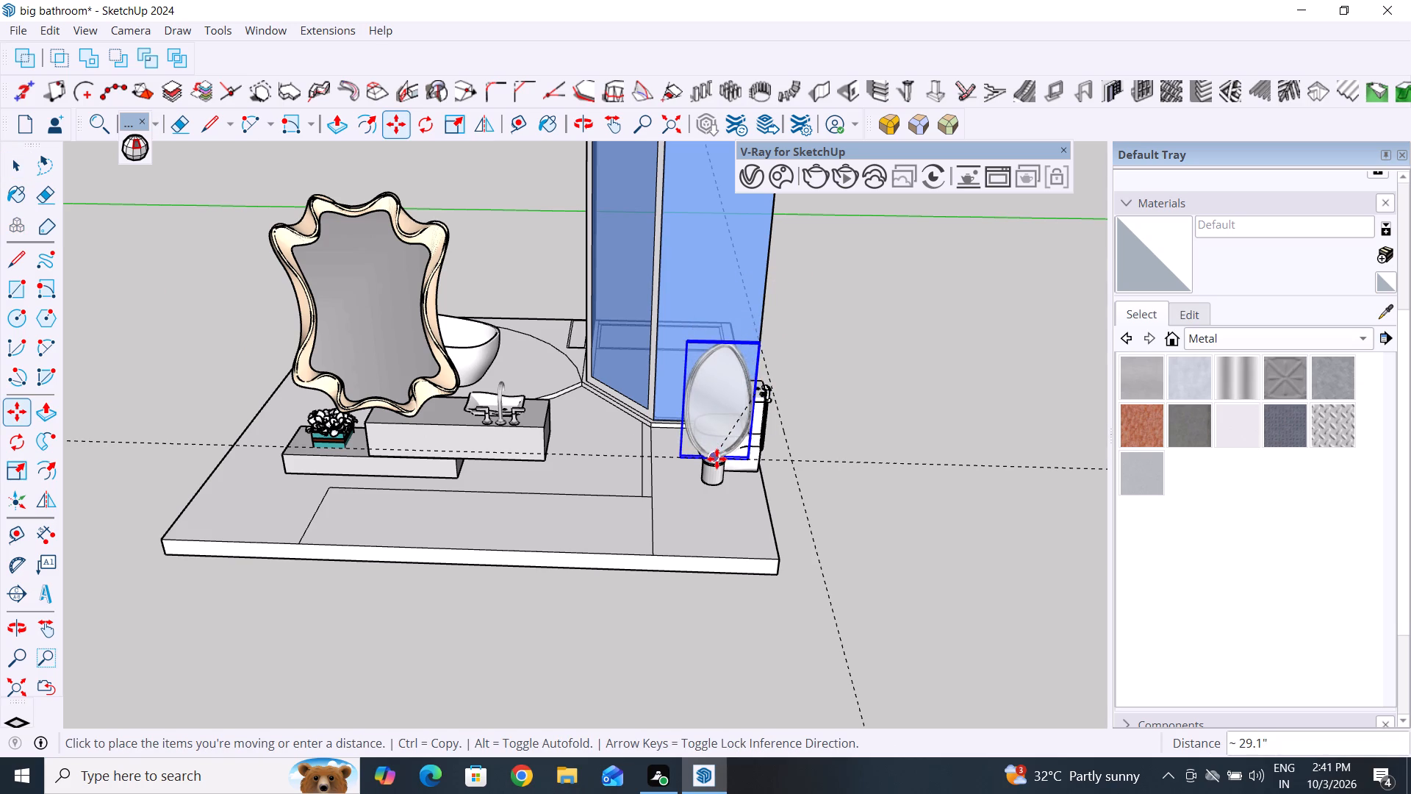
pyautogui.click(717, 459)
# Move the oval mirror by its bottom point about 53.1" onto the vanity-side guide line and deselect it.
pyautogui.moveTo(925, 423); pyautogui.dragTo(362, 532, button='middle')
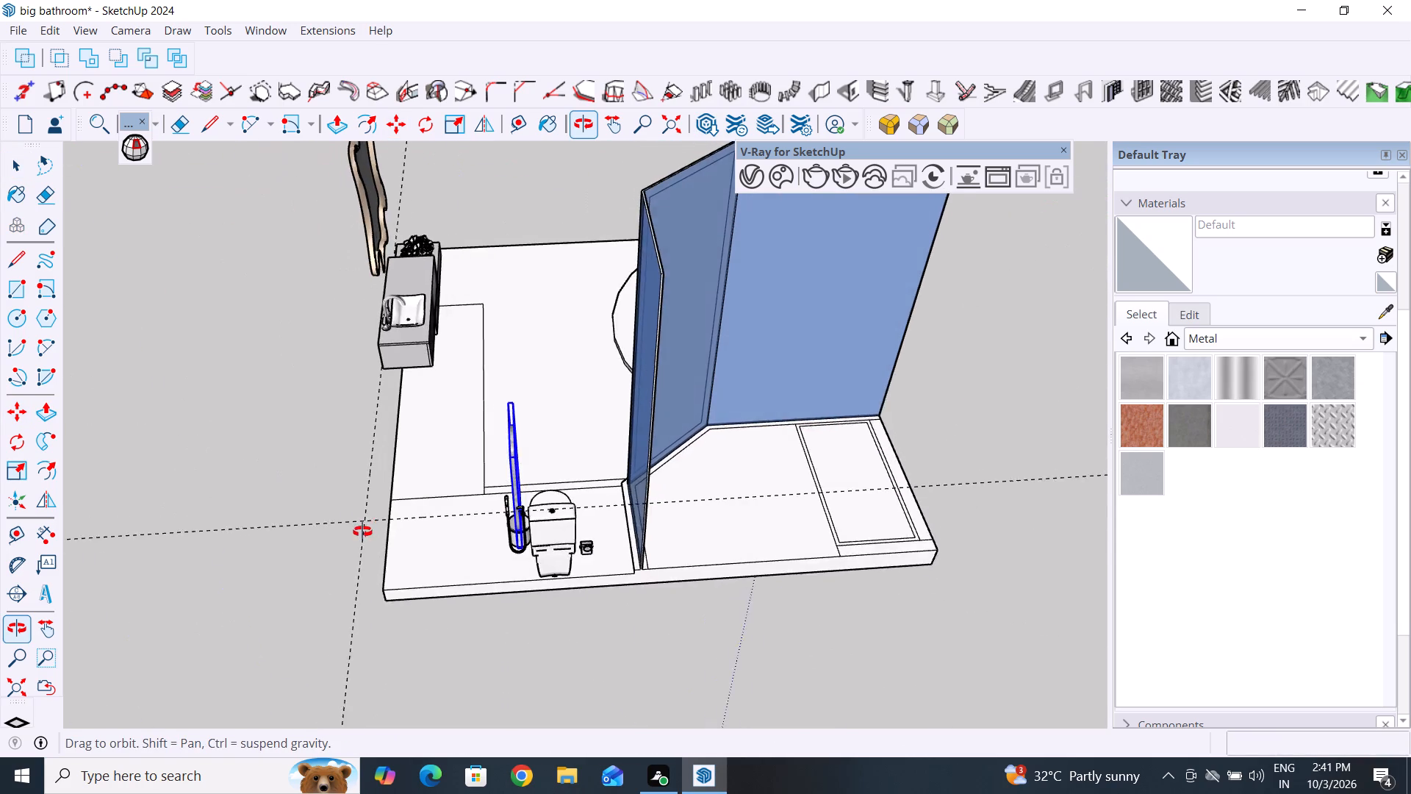
pyautogui.moveTo(362, 532); pyautogui.dragTo(362, 532, button='middle')
pyautogui.scroll(4, 453, 516)
pyautogui.moveTo(460, 516); pyautogui.dragTo(514, 351, button='middle')
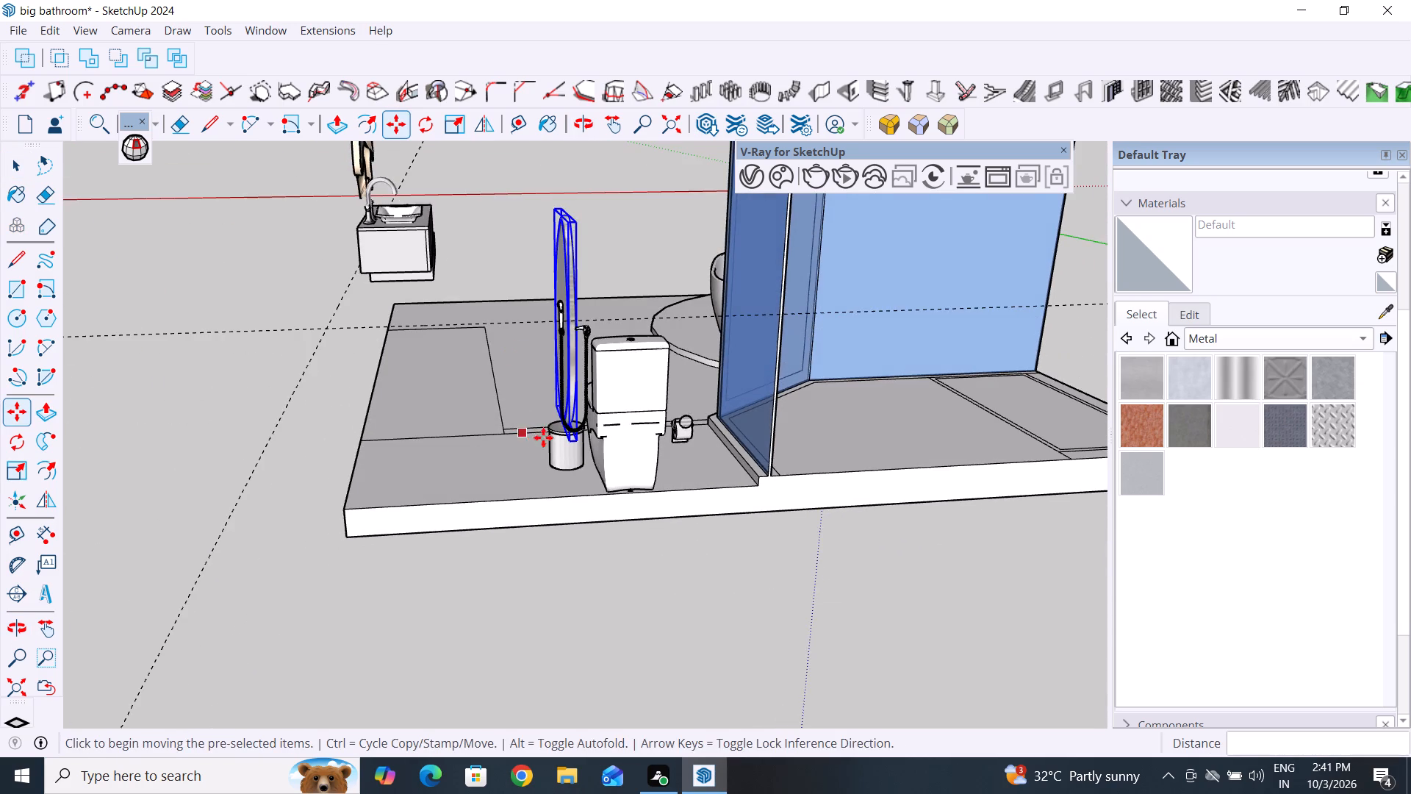
pyautogui.scroll(3, 549, 432)
pyautogui.moveTo(553, 426); pyautogui.dragTo(873, 481, button='middle')
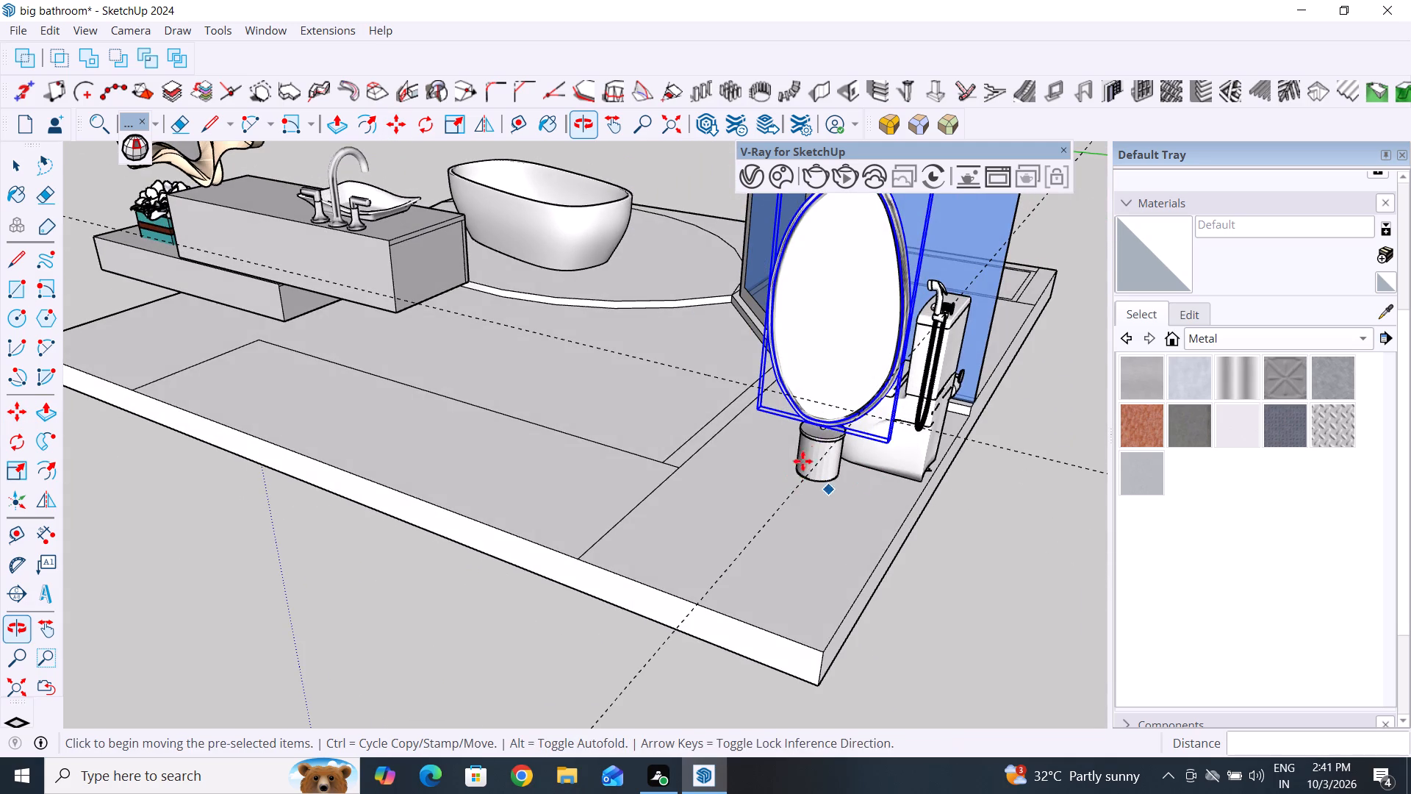
pyautogui.click(823, 424)
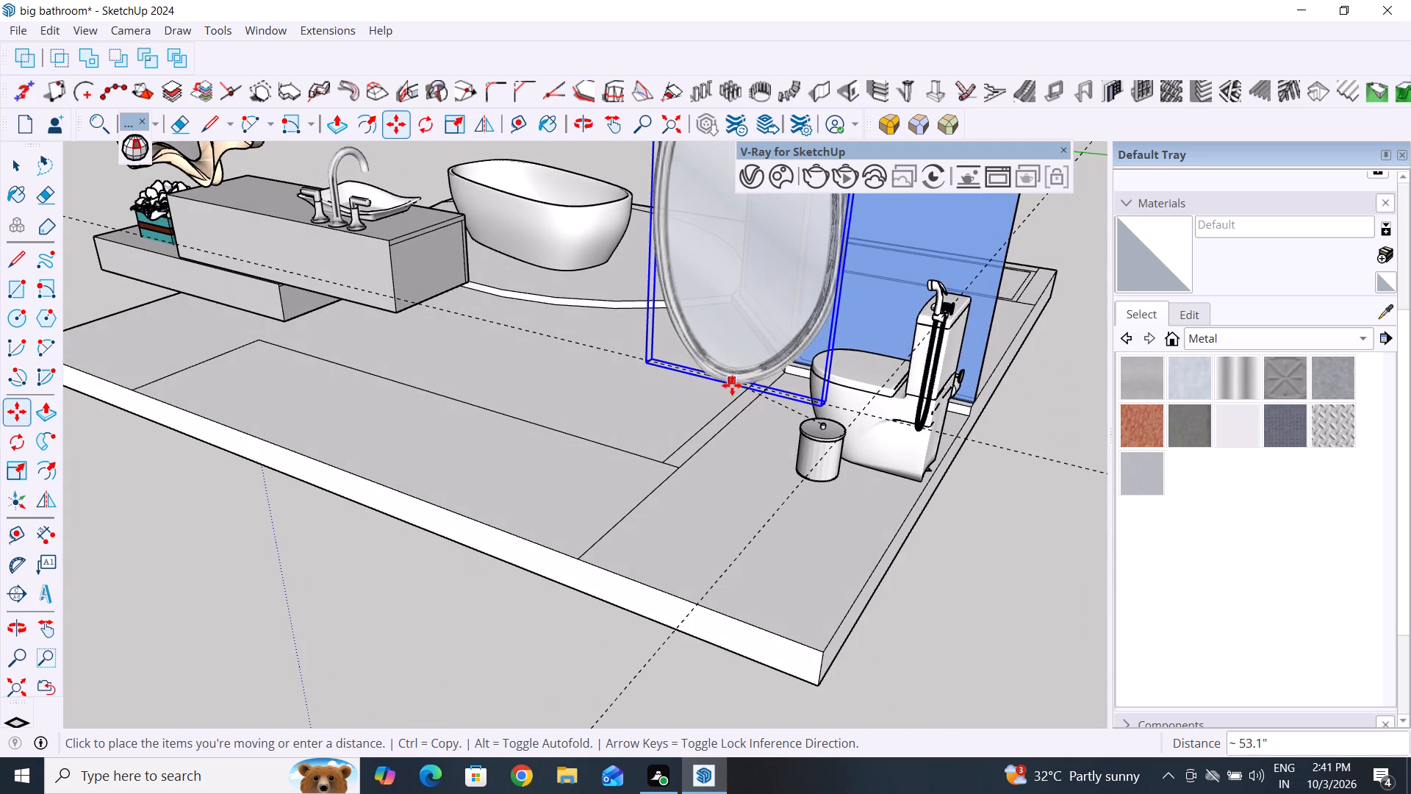
pyautogui.click(732, 385)
pyautogui.moveTo(794, 471); pyautogui.dragTo(964, 505, button='middle')
pyautogui.scroll(-6, 933, 523)
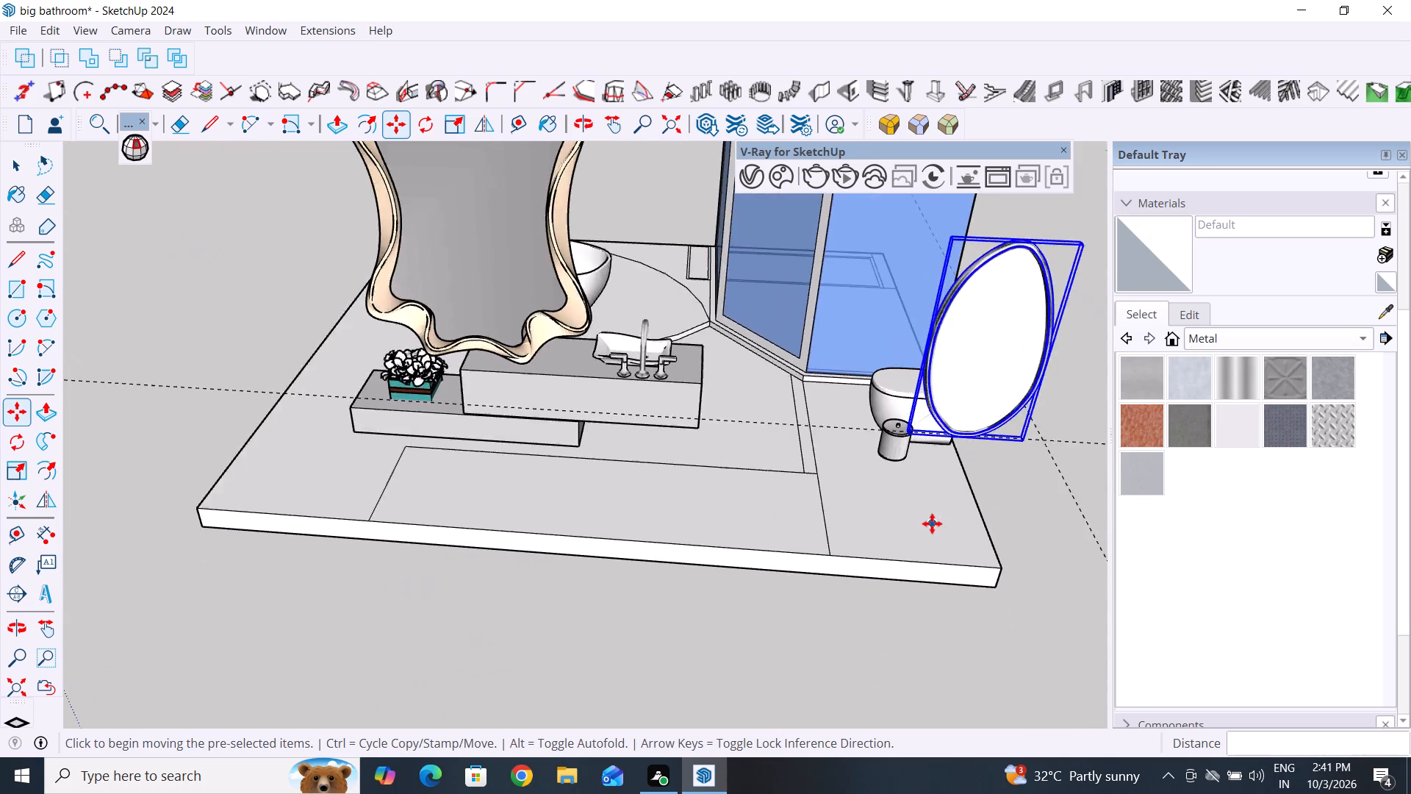
pyautogui.scroll(-4, 932, 523)
pyautogui.moveTo(844, 548); pyautogui.dragTo(1106, 537, button='middle')
pyautogui.scroll(-3, 690, 468)
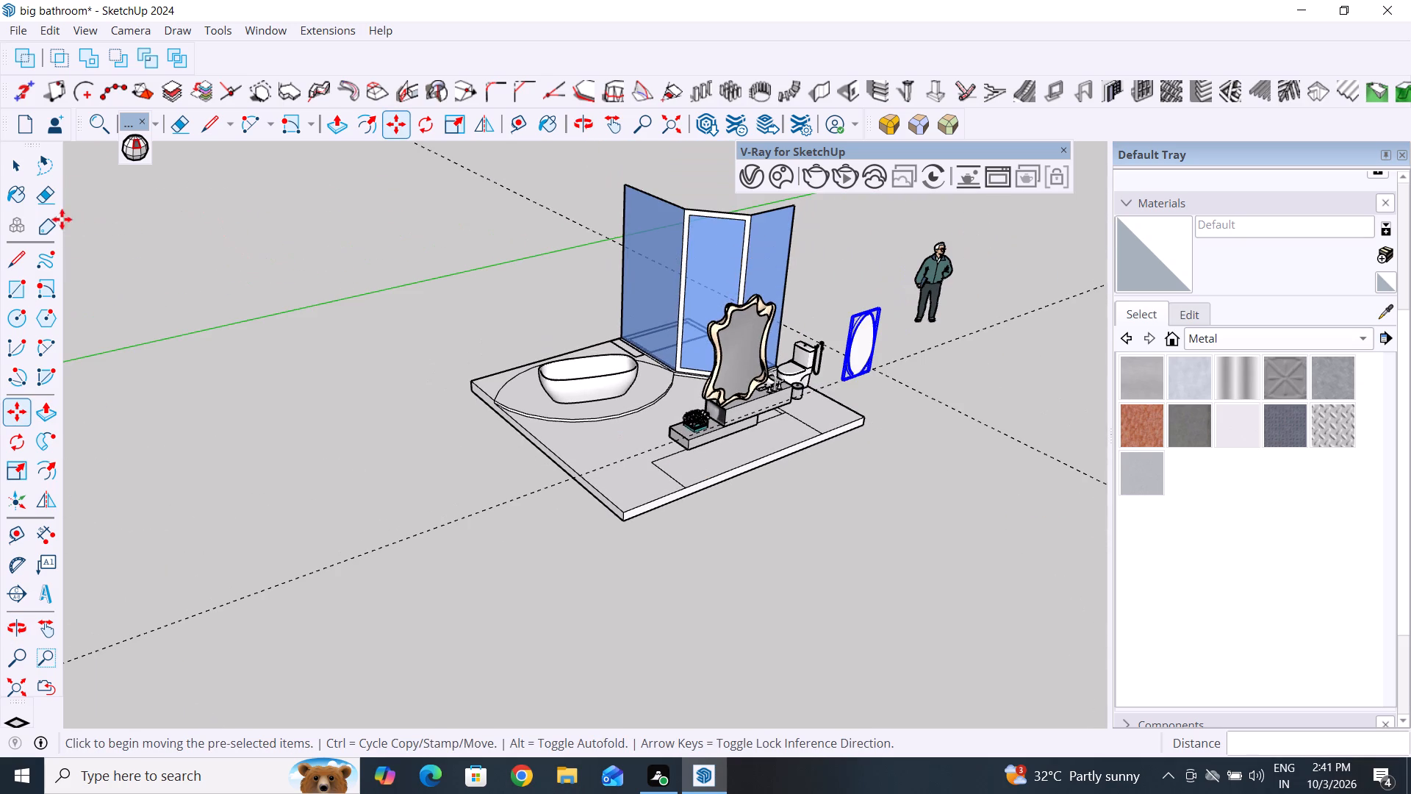
pyautogui.click(5, 168)
pyautogui.click(207, 366)
# Draw a short line across the floor inset's border beside the glass partition, from its inner corner to the slab's outer edge.
pyautogui.scroll(-5, 510, 496)
pyautogui.moveTo(530, 498); pyautogui.dragTo(915, 449, button='middle')
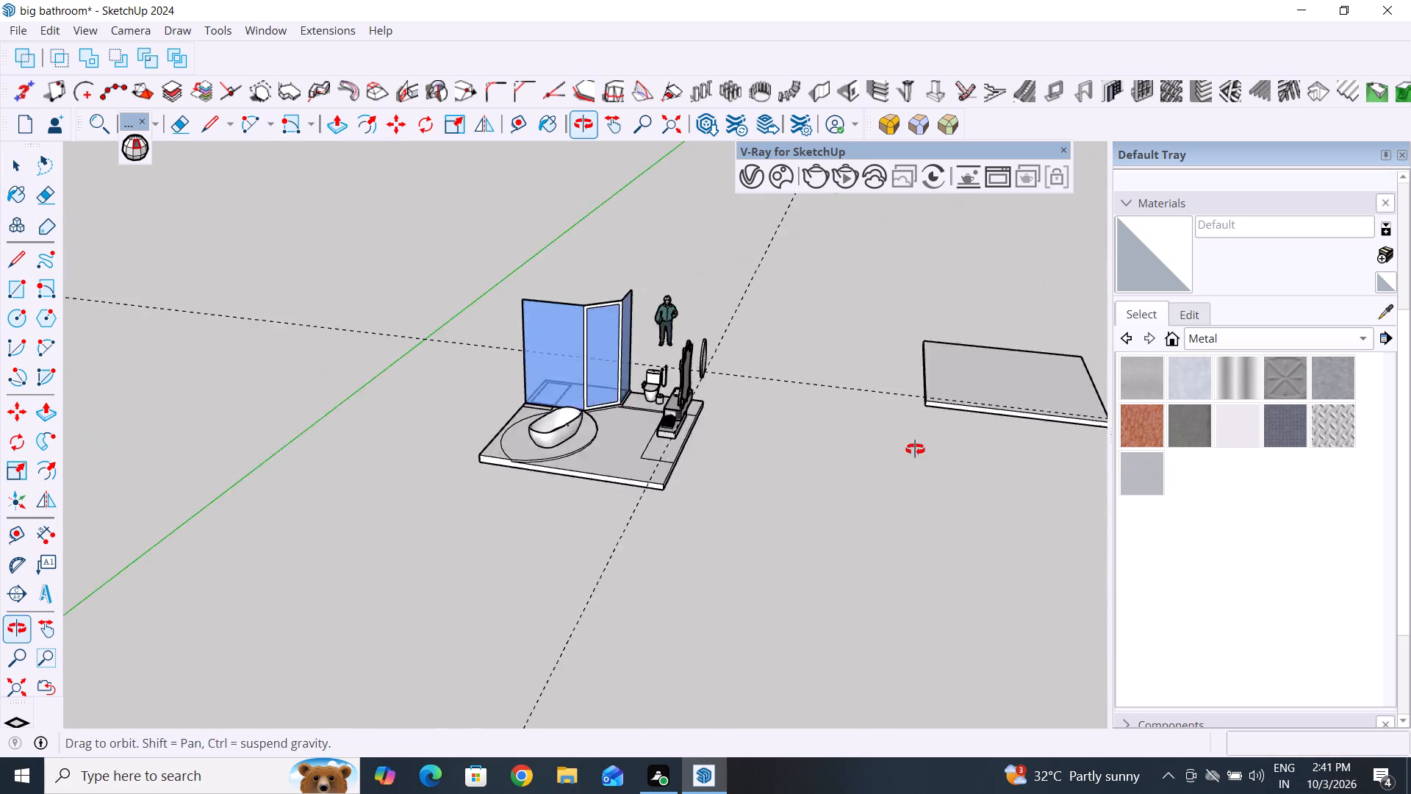
pyautogui.moveTo(915, 449); pyautogui.dragTo(943, 442, button='middle')
pyautogui.moveTo(655, 482); pyautogui.dragTo(816, 567, button='middle')
pyautogui.scroll(2, 702, 398)
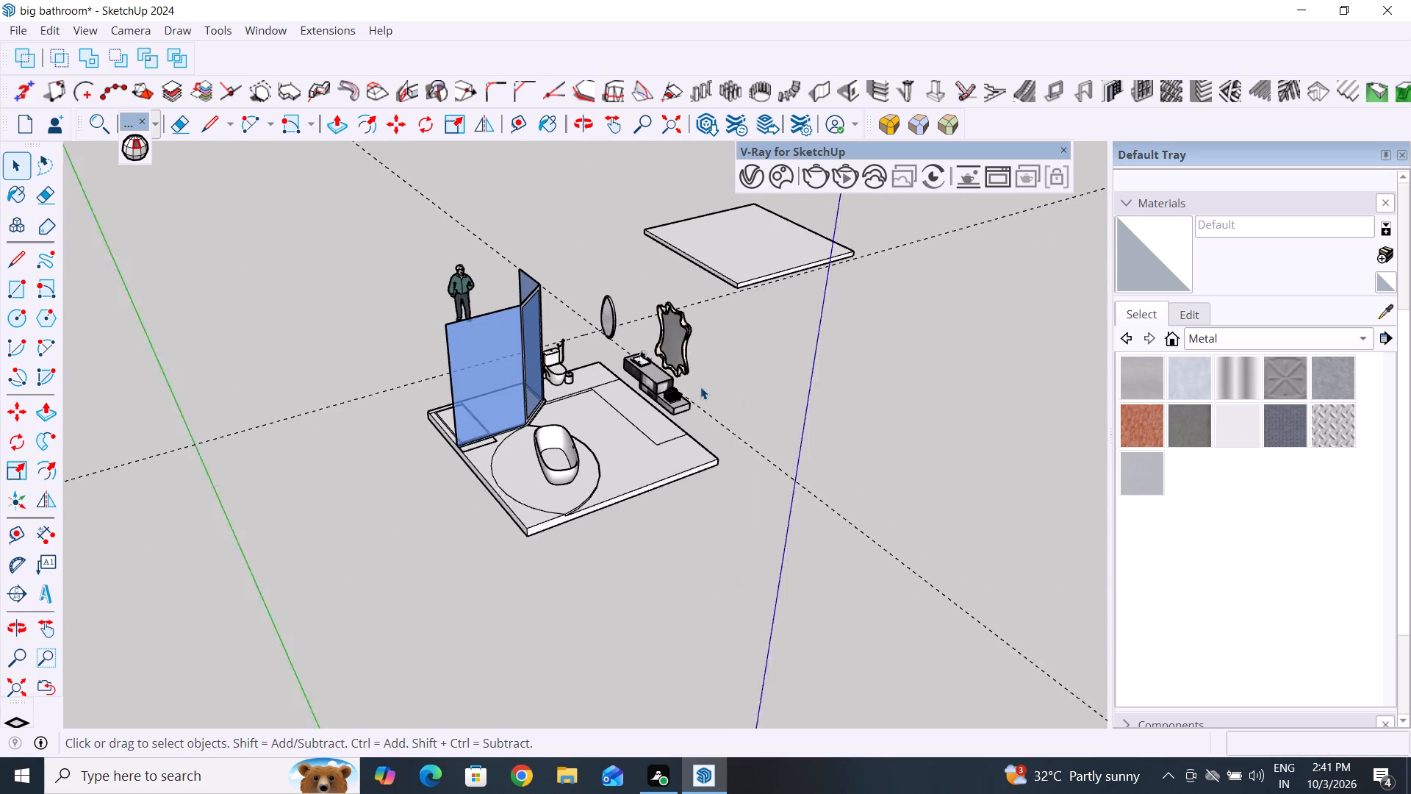
pyautogui.scroll(1, 700, 387)
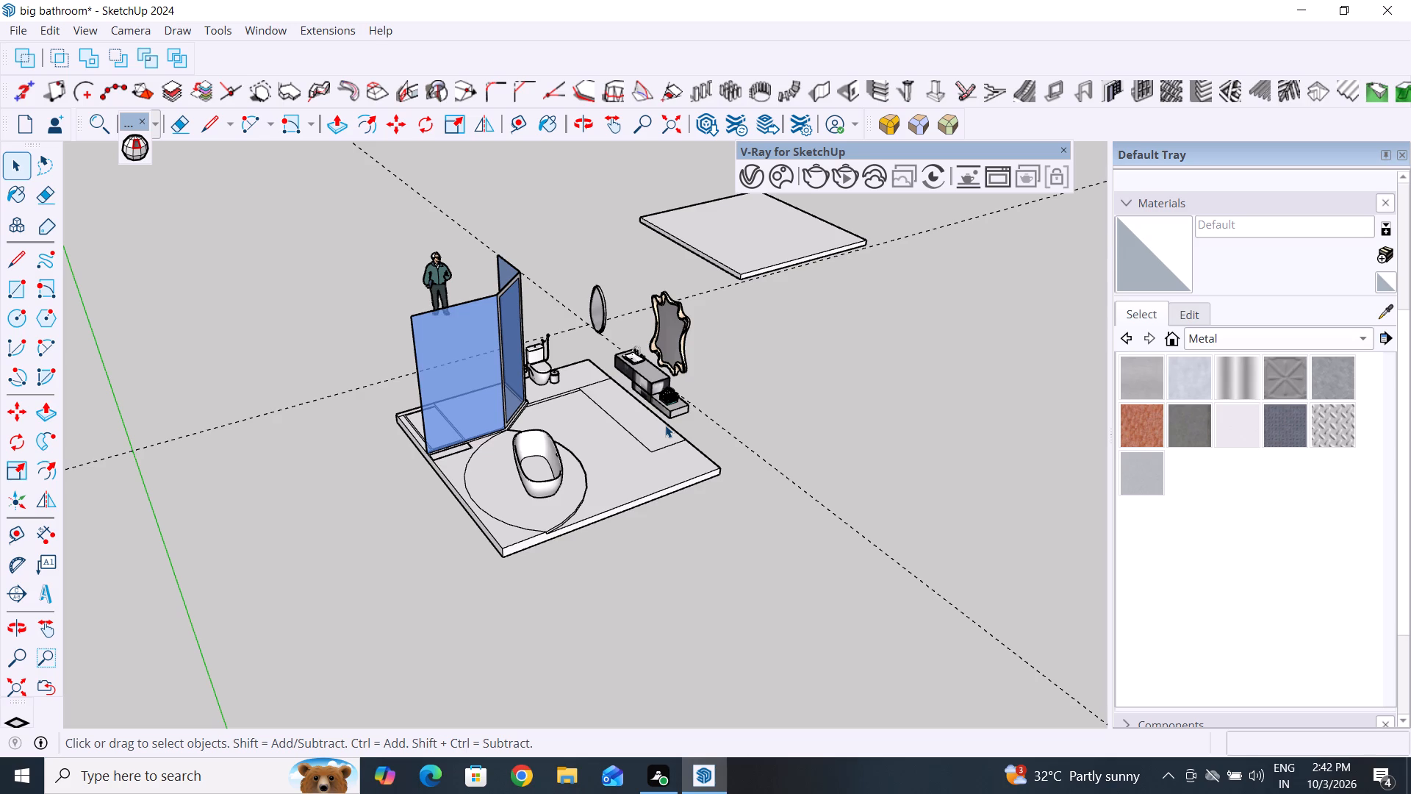
pyautogui.scroll(8, 461, 458)
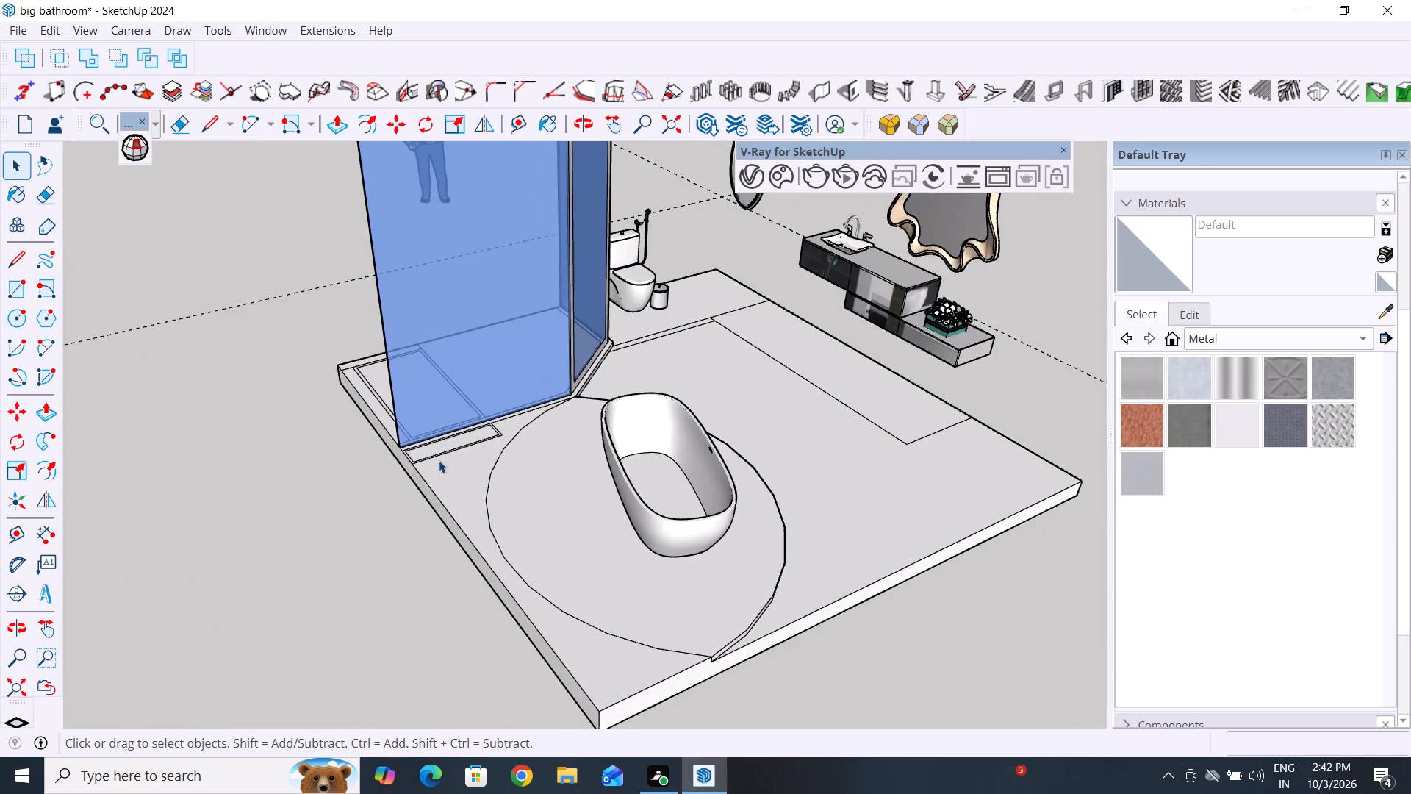
pyautogui.moveTo(439, 460); pyautogui.dragTo(548, 435, button='middle')
pyautogui.scroll(8, 470, 488)
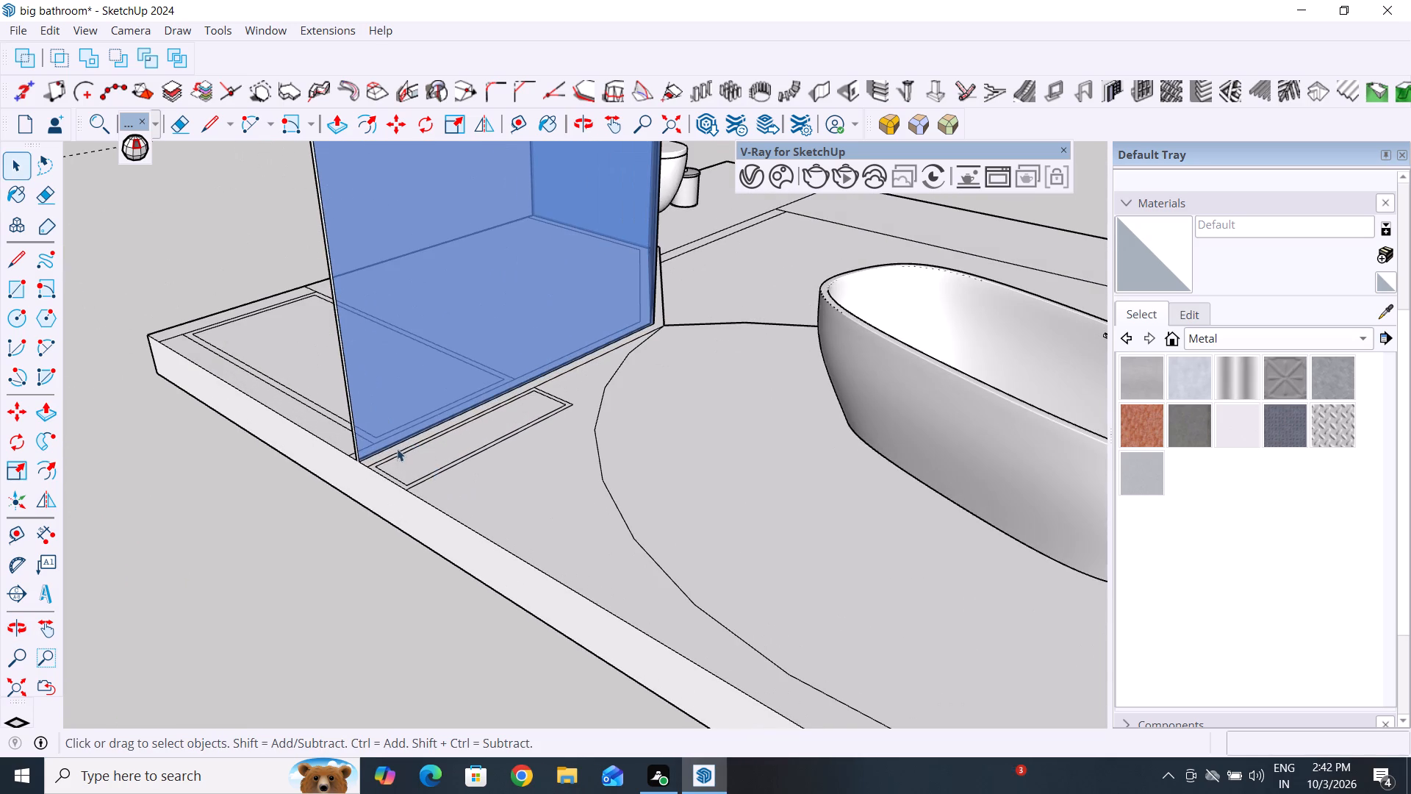
pyautogui.scroll(17, 372, 455)
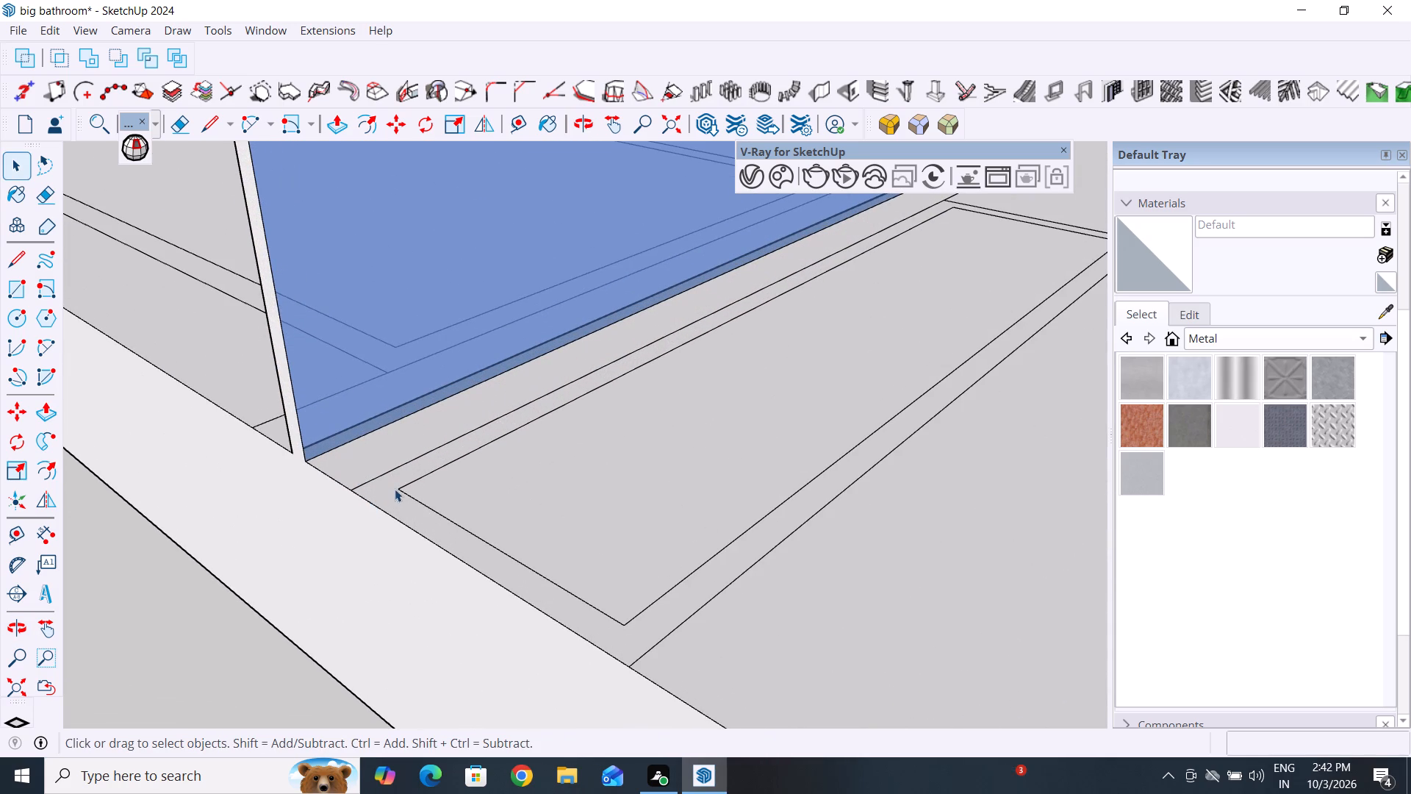
pyautogui.click(396, 489)
pyautogui.scroll(-4, 374, 493)
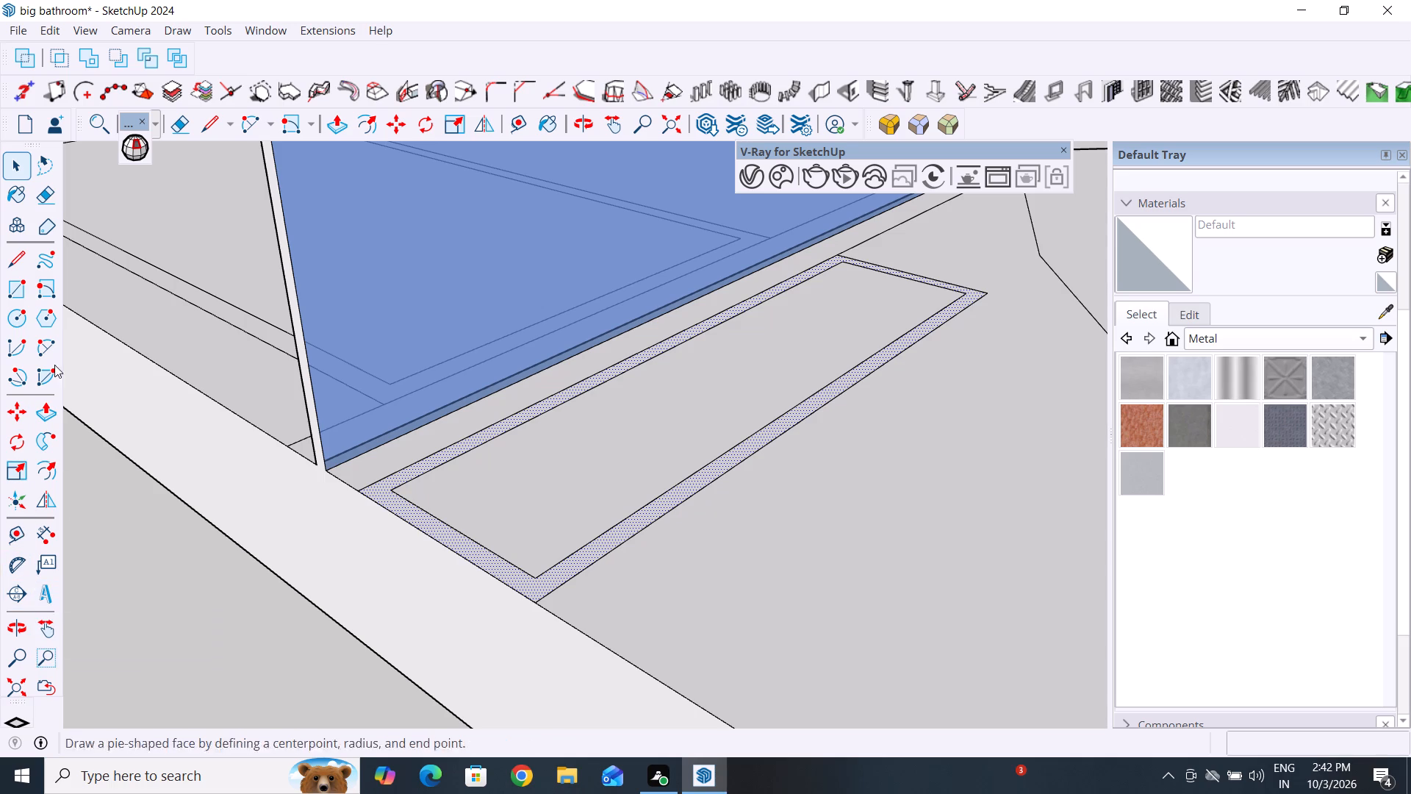
pyautogui.click(20, 251)
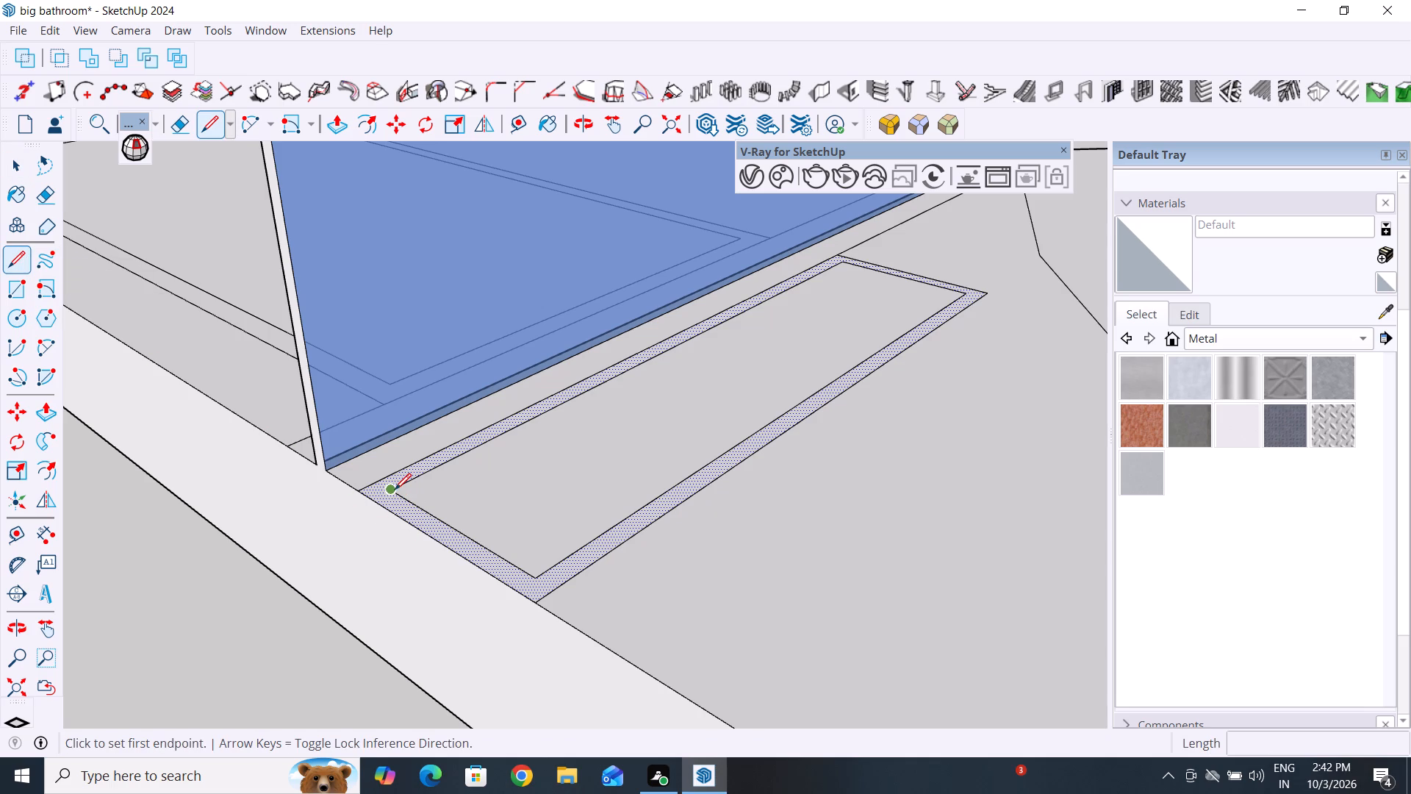
pyautogui.click(395, 490)
pyautogui.click(372, 501)
pyautogui.press('space')
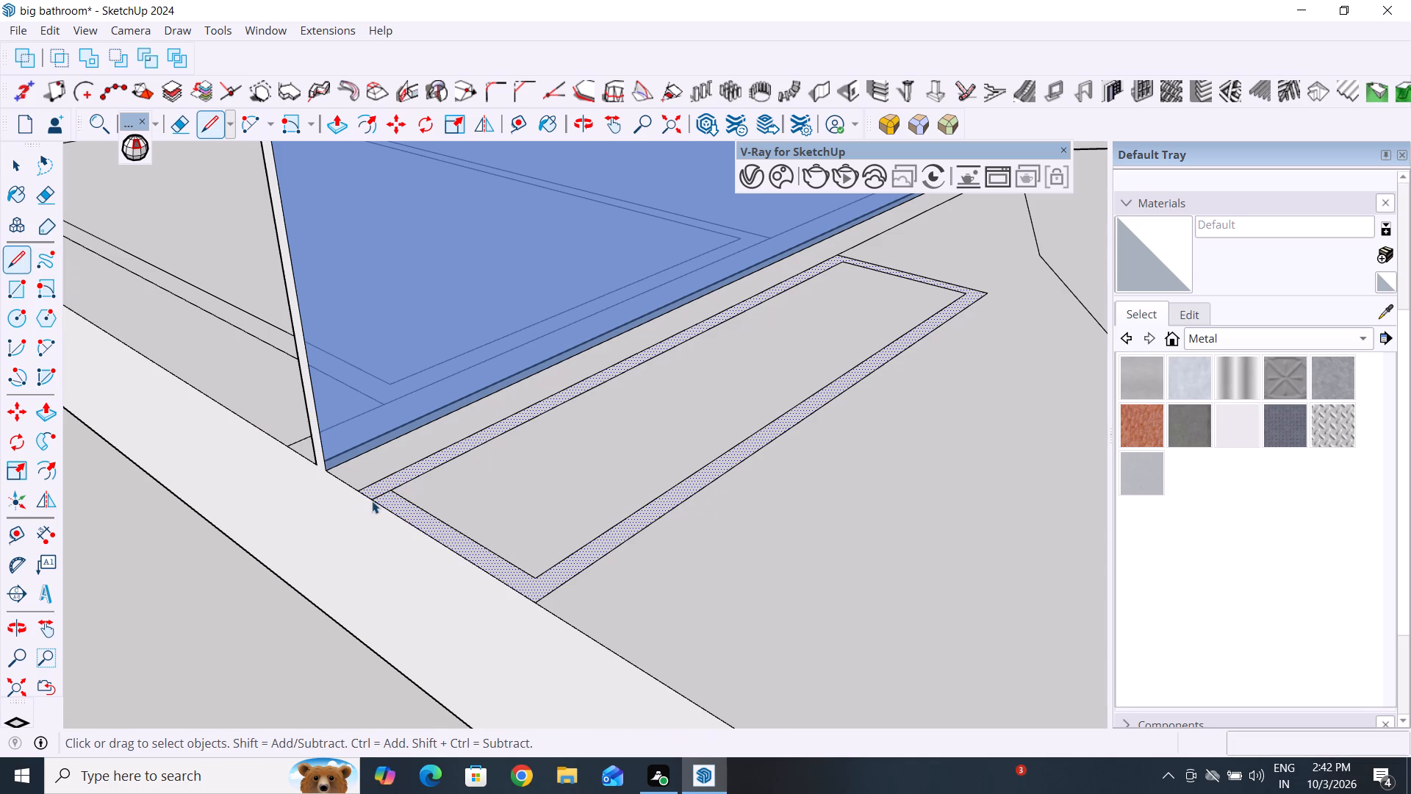
# Draw a short line across the inset's border at its opposite end, separating the narrow strip along the glass partition.
pyautogui.moveTo(761, 390); pyautogui.dragTo(477, 413, button='middle')
pyautogui.scroll(-5, 917, 396)
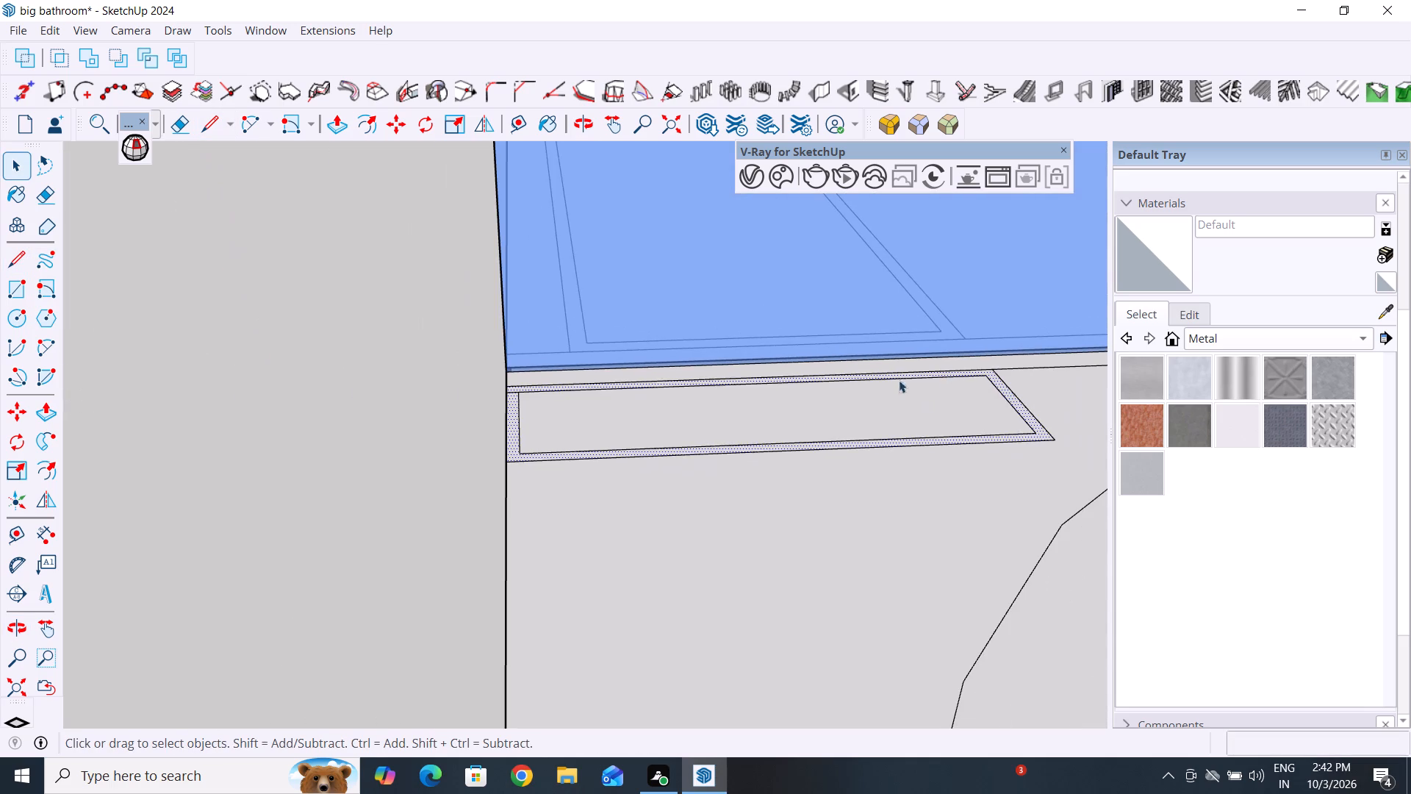
pyautogui.scroll(-6, 383, 479)
pyautogui.scroll(10, 761, 438)
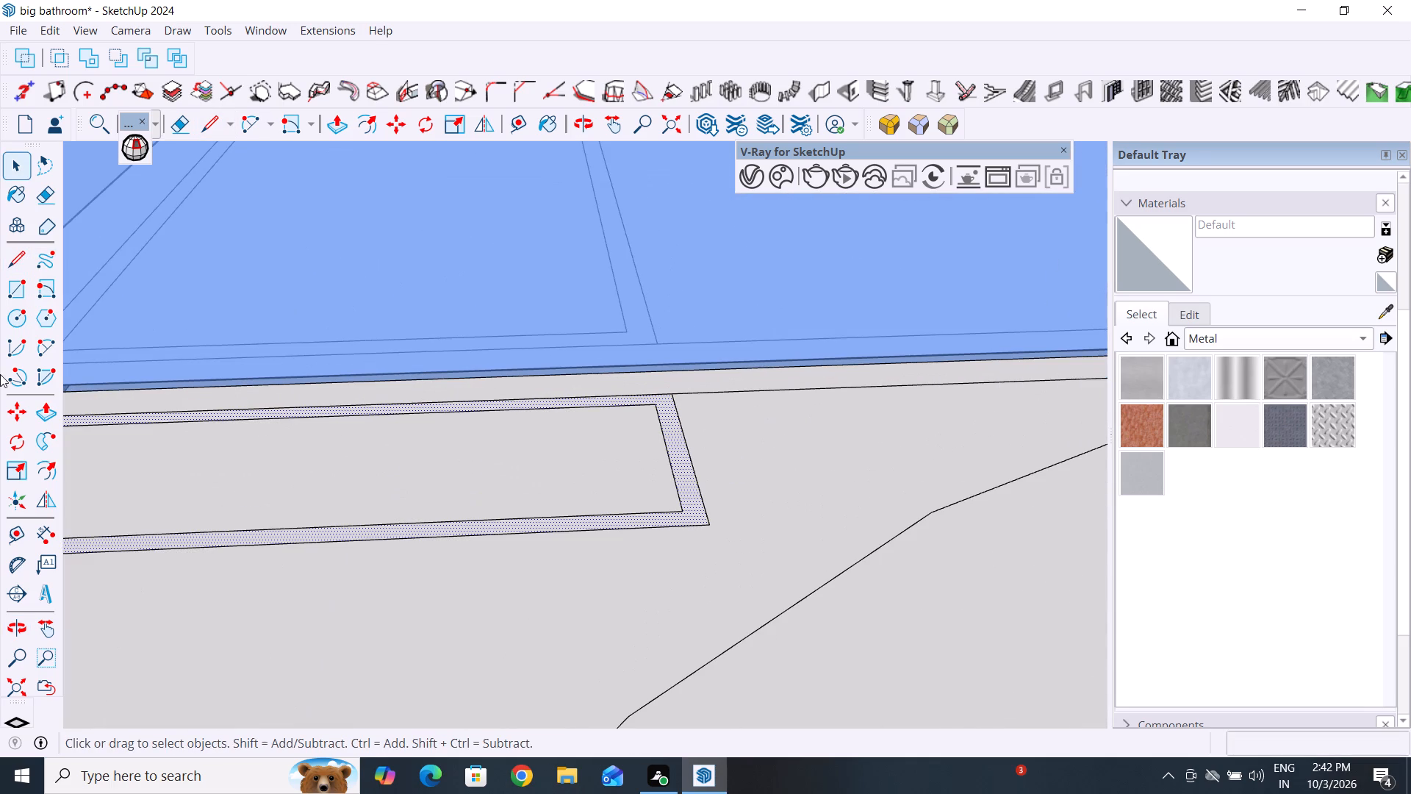
pyautogui.click(16, 264)
pyautogui.click(652, 404)
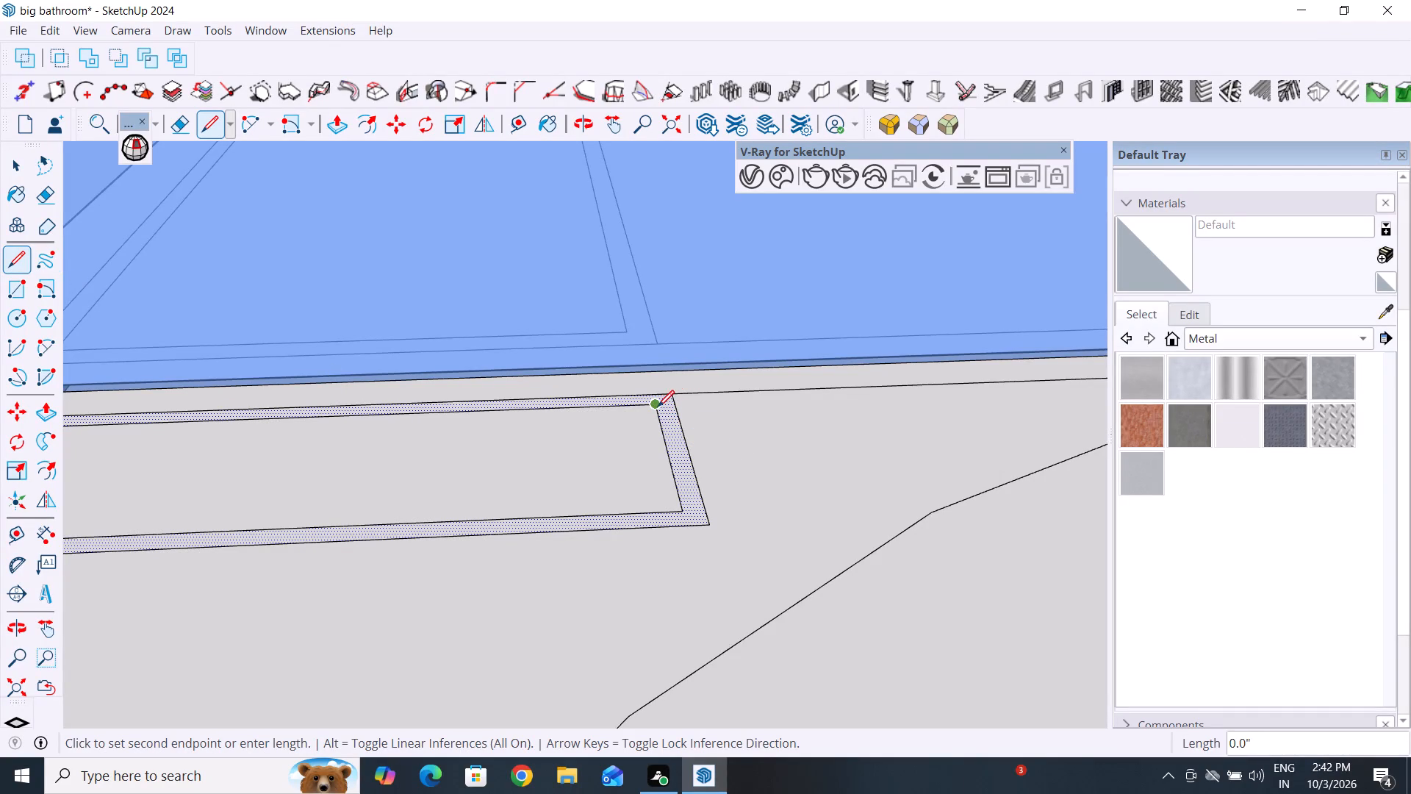
pyautogui.click(674, 405)
pyautogui.press('Escape')
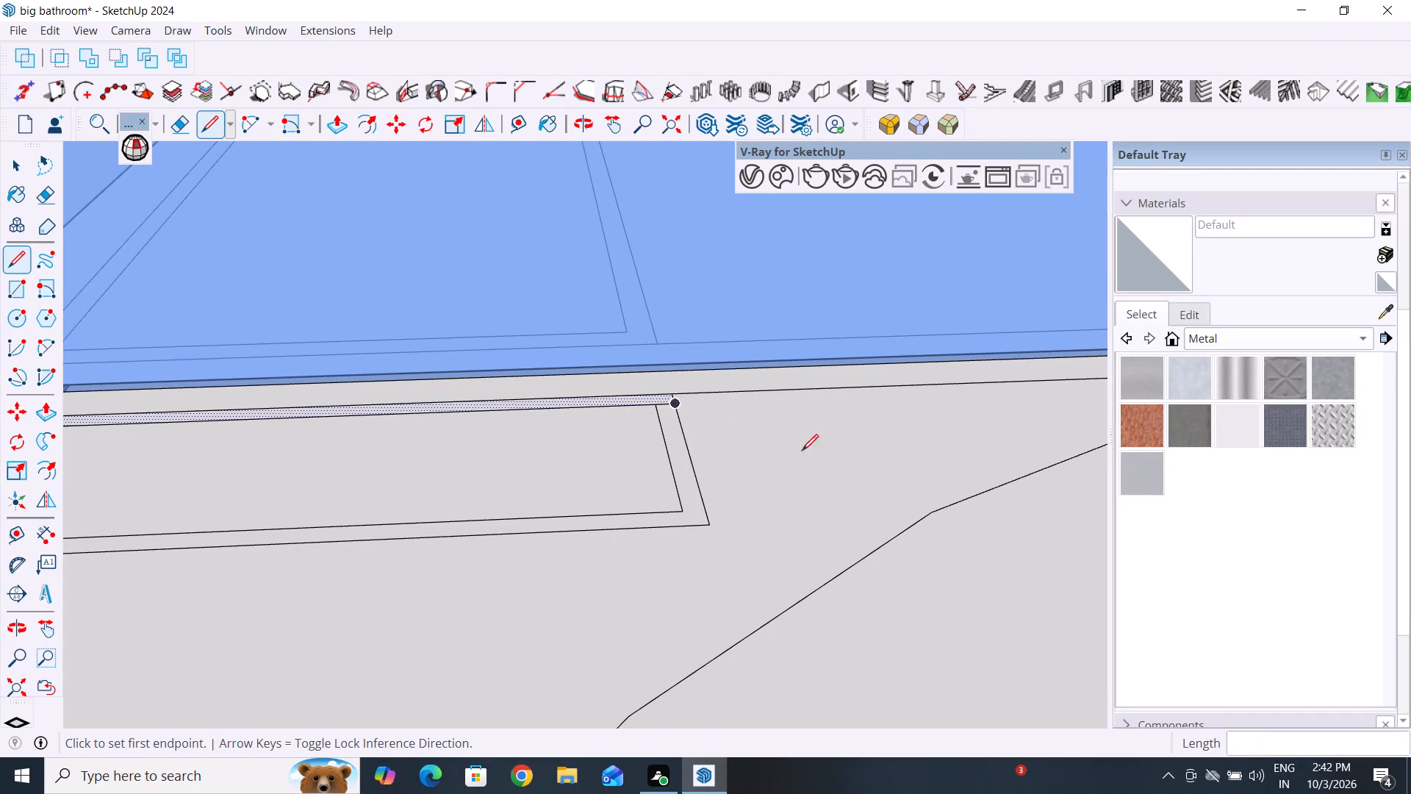
pyautogui.scroll(-6, 984, 550)
pyautogui.click(9, 172)
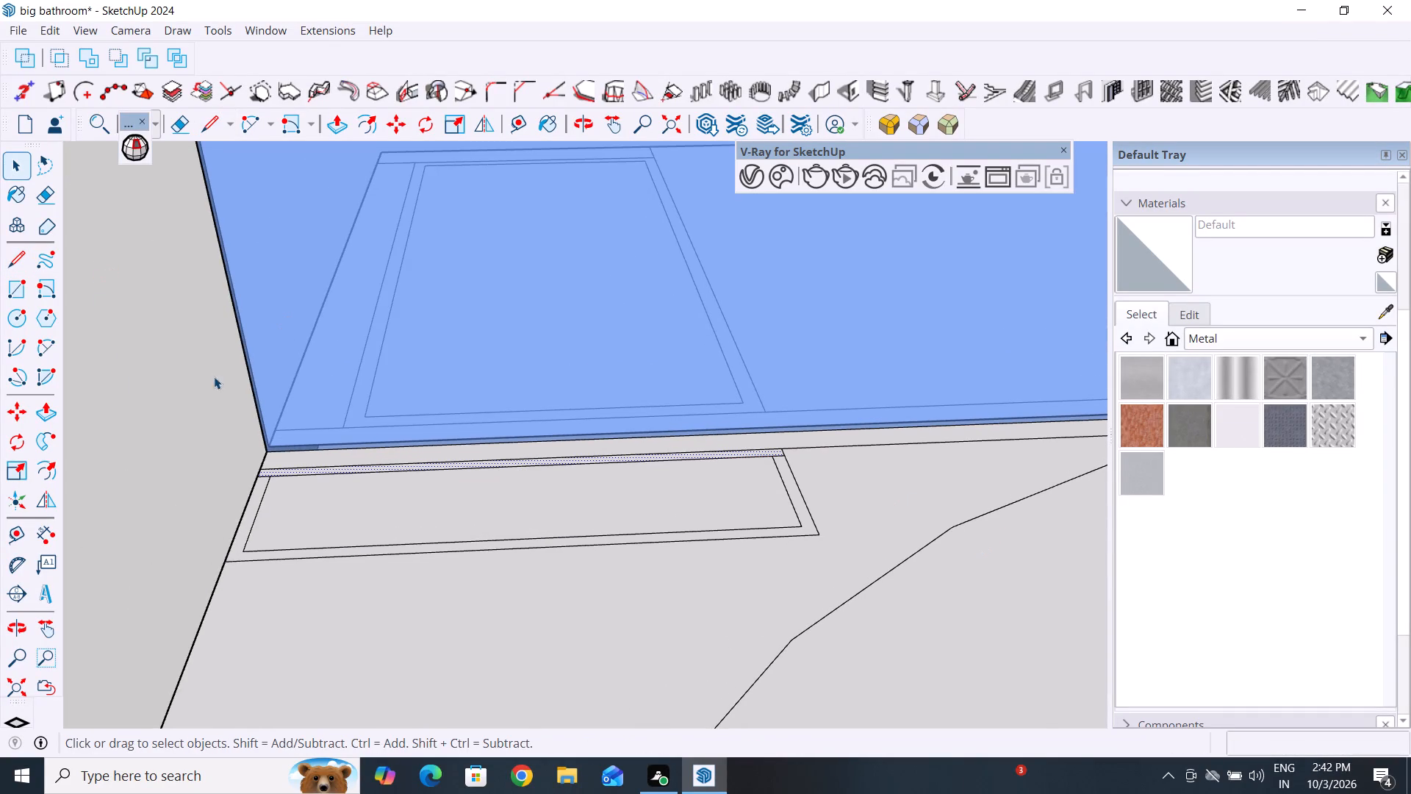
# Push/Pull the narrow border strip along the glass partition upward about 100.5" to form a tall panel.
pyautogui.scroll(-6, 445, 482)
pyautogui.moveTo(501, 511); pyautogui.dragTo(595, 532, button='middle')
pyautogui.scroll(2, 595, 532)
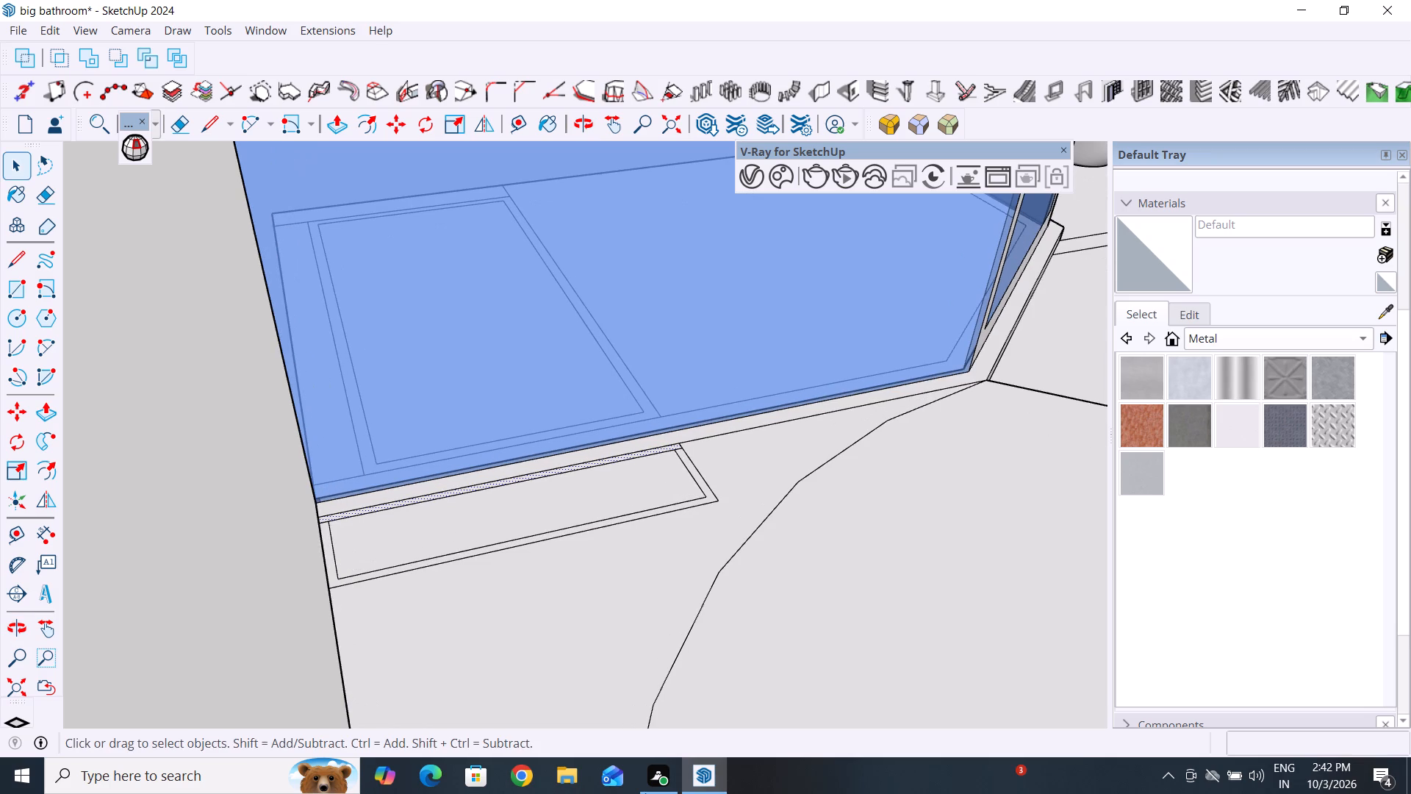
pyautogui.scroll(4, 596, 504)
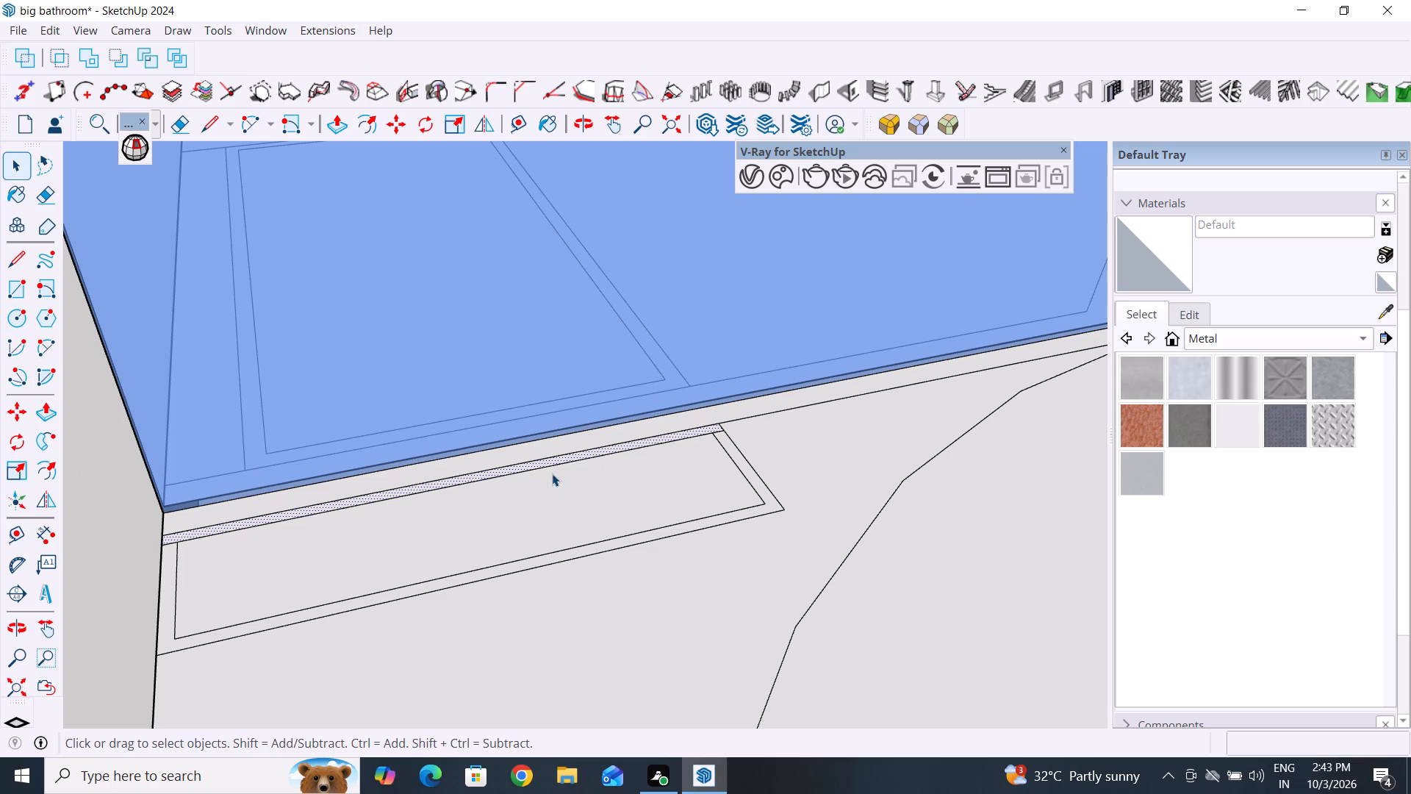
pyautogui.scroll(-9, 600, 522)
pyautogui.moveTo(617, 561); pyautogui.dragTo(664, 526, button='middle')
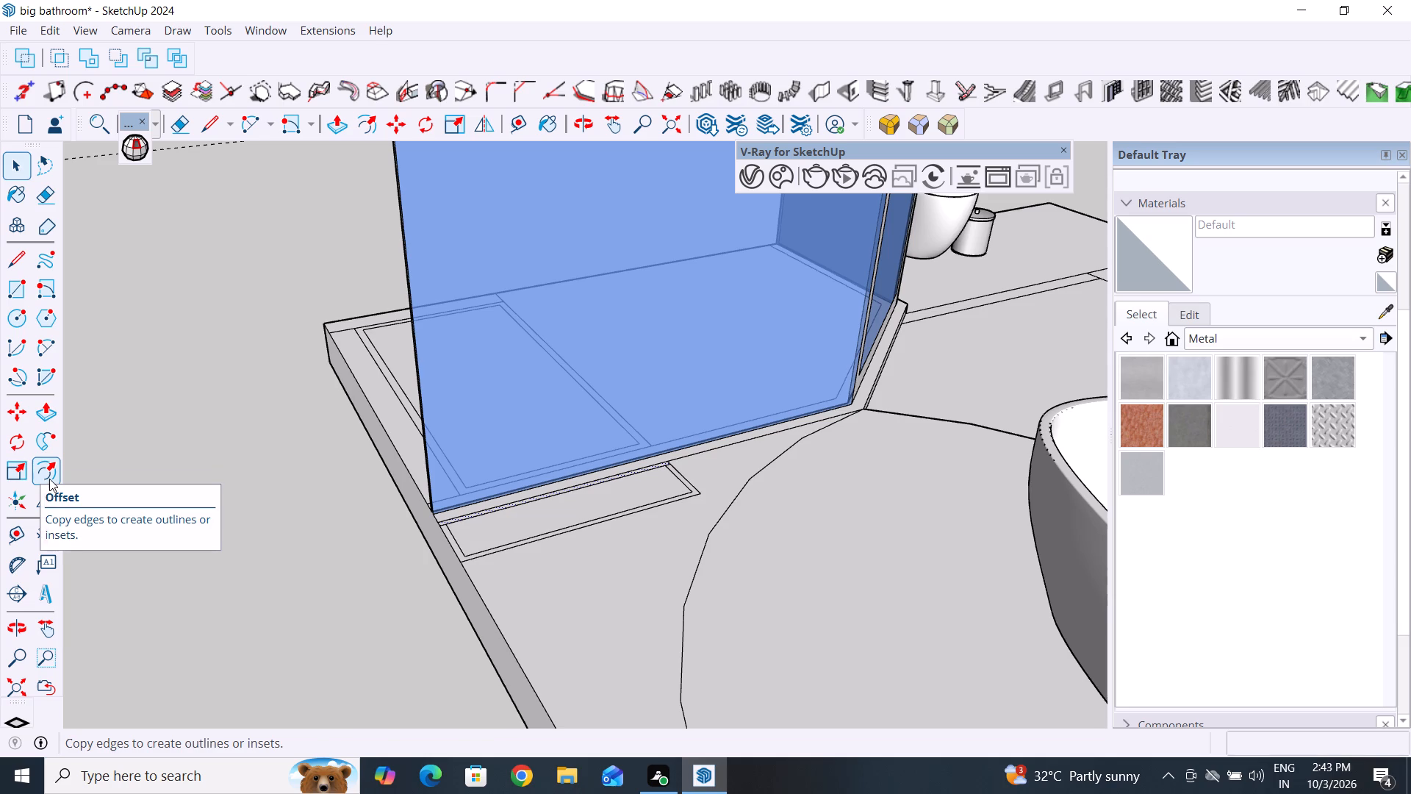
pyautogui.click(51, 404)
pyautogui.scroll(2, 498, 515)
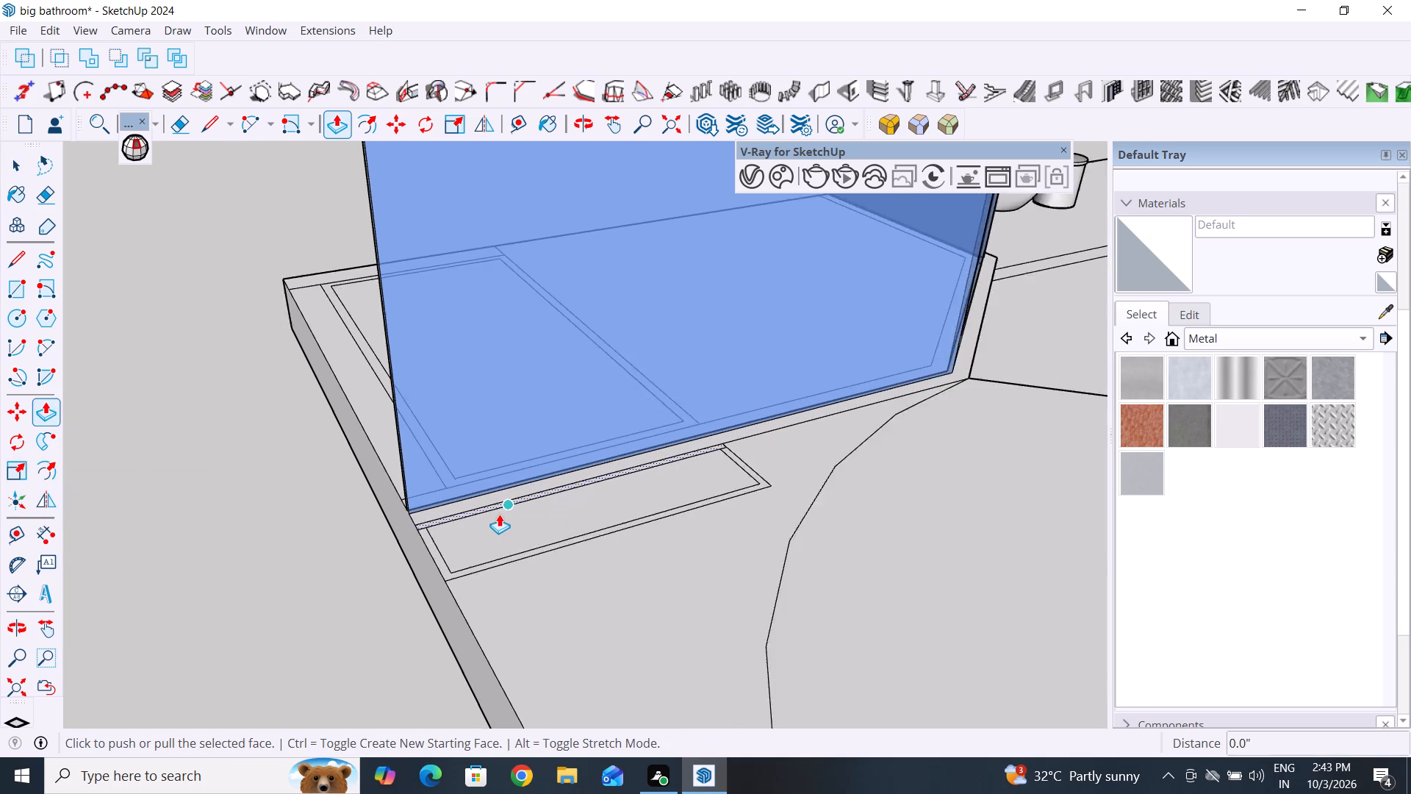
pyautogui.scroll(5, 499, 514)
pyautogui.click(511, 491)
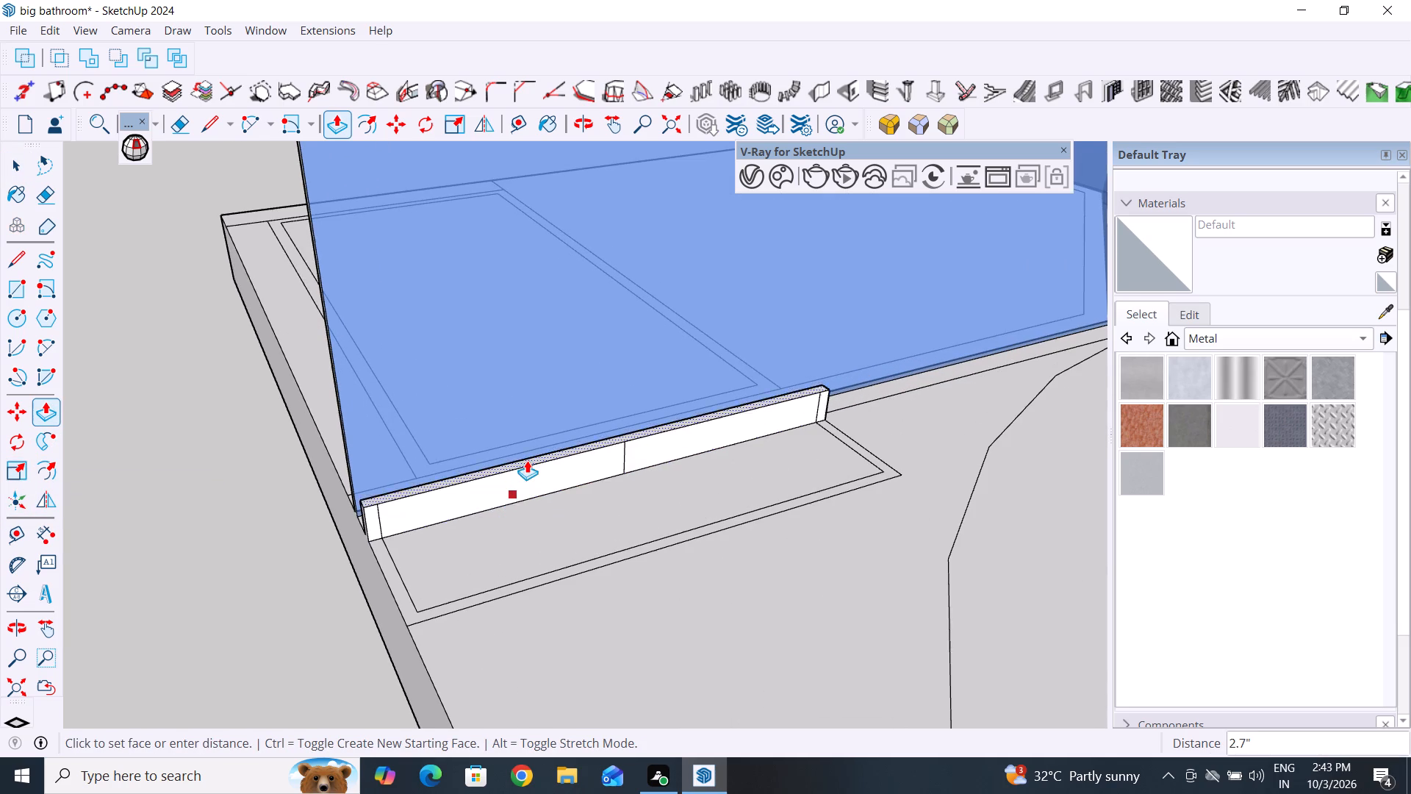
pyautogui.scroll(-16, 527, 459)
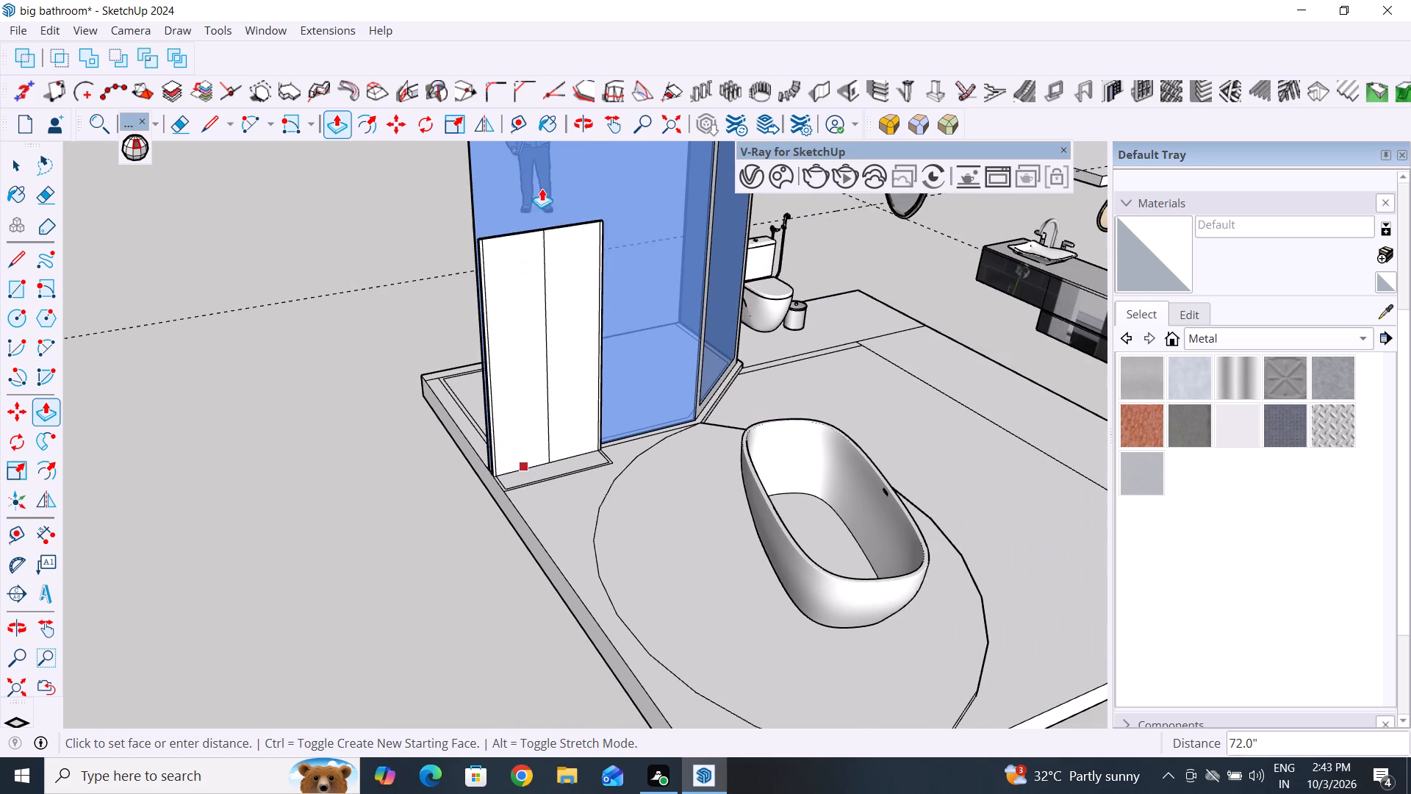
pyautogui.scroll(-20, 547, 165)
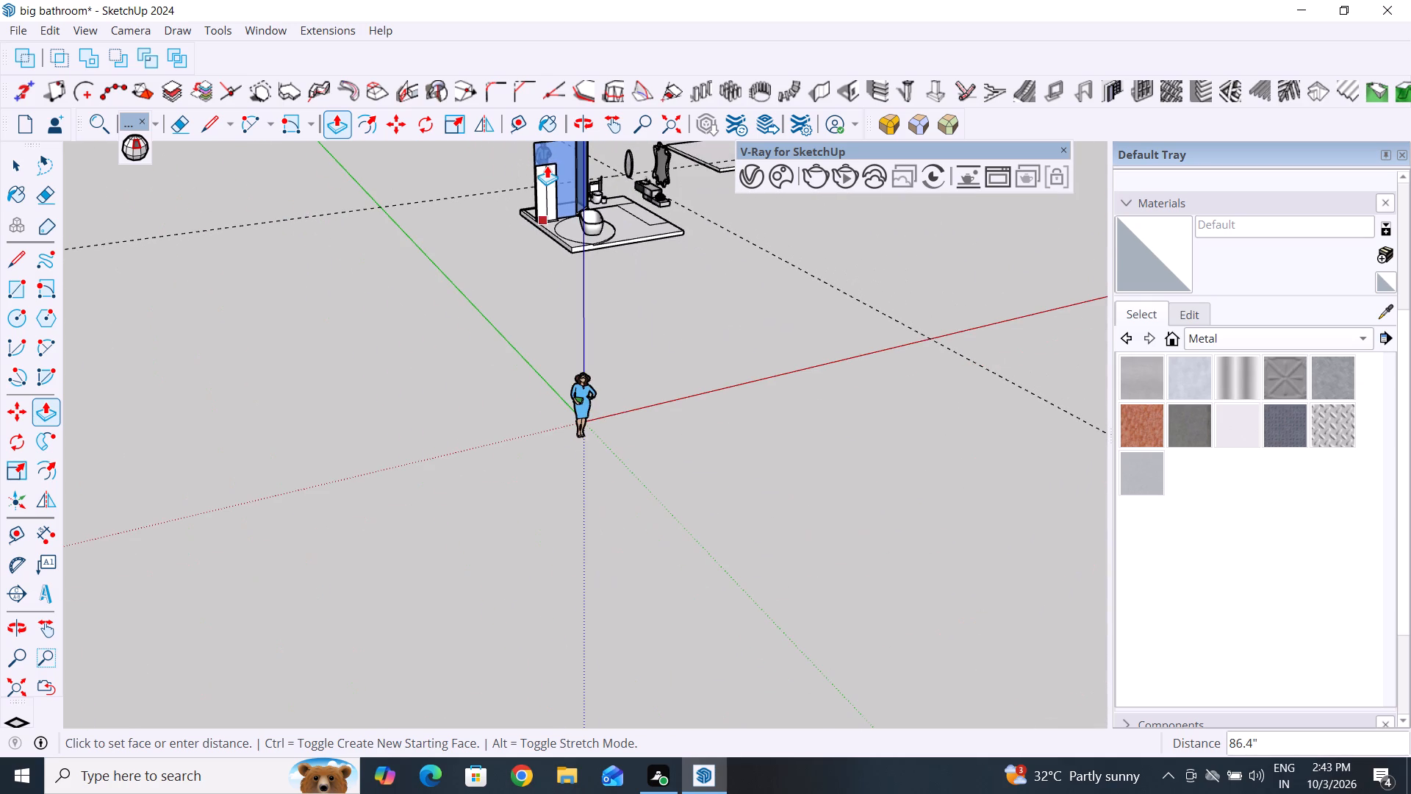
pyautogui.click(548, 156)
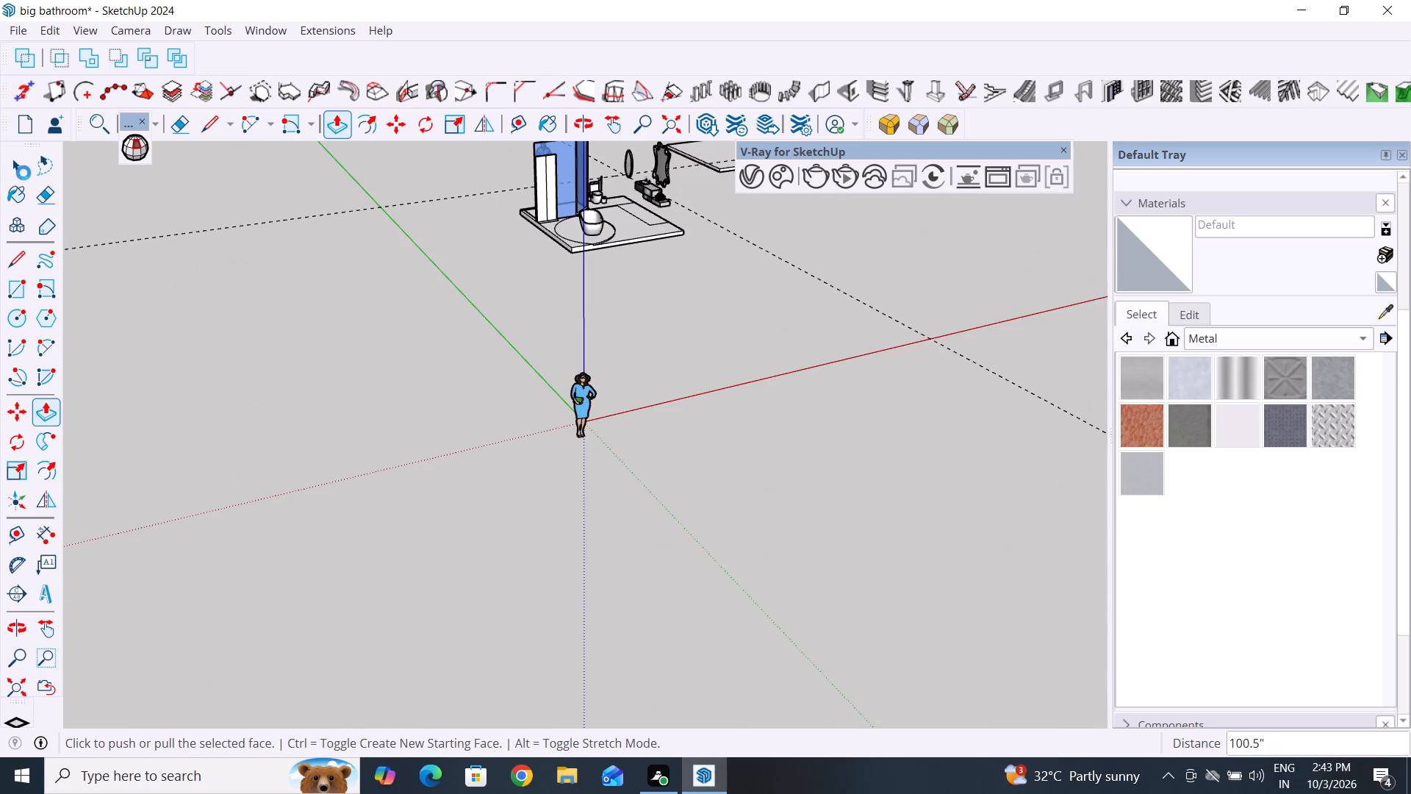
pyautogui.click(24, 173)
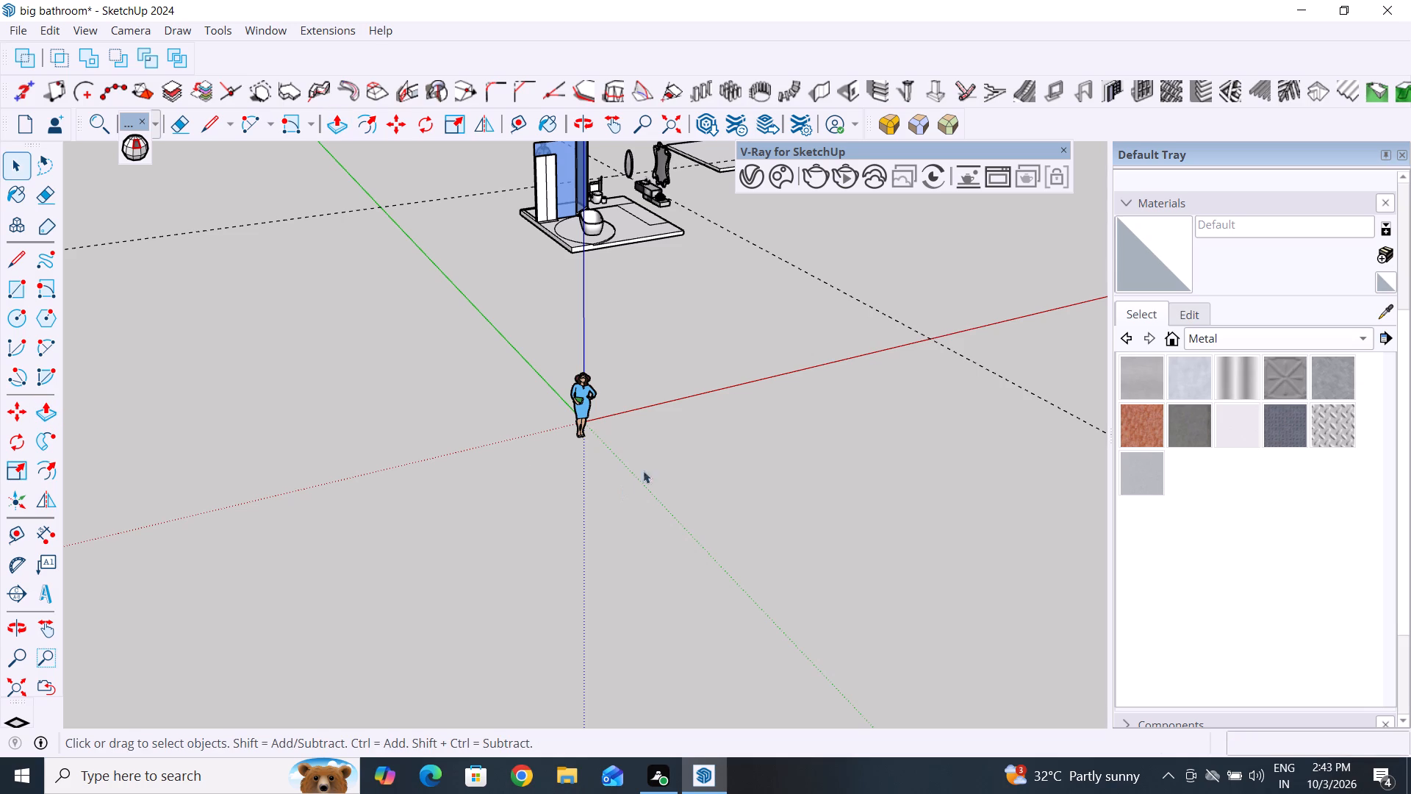
# Examine the raised panel, its base on the floor inset and its height against the shower glass.
pyautogui.click(18, 169)
pyautogui.click(233, 350)
pyautogui.scroll(3, 656, 166)
pyautogui.scroll(8, 581, 143)
pyautogui.moveTo(487, 312); pyautogui.dragTo(608, 365, button='middle')
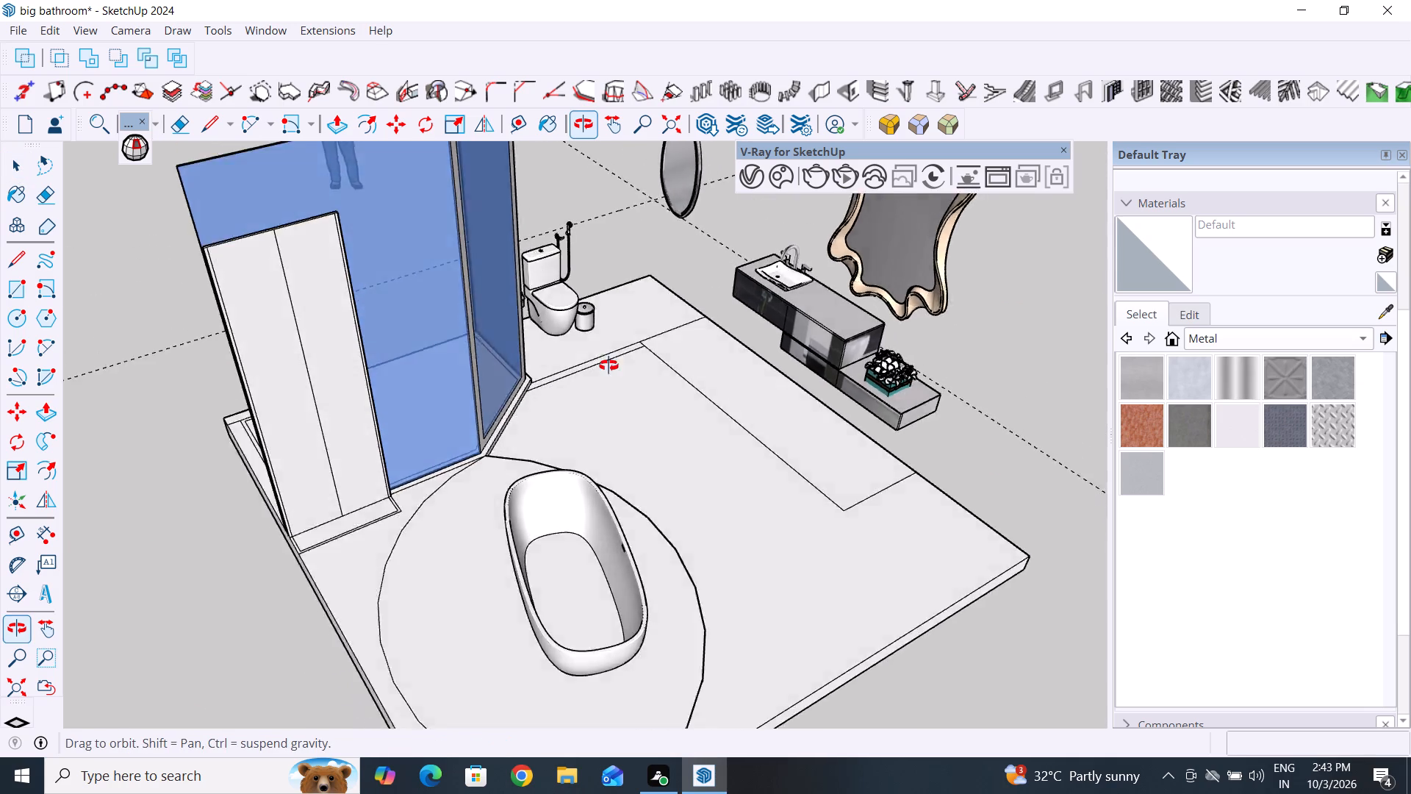
pyautogui.moveTo(608, 365); pyautogui.dragTo(712, 355, button='middle')
pyautogui.scroll(3, 389, 585)
pyautogui.moveTo(365, 645); pyautogui.dragTo(392, 630, button='middle')
pyautogui.scroll(1, 390, 627)
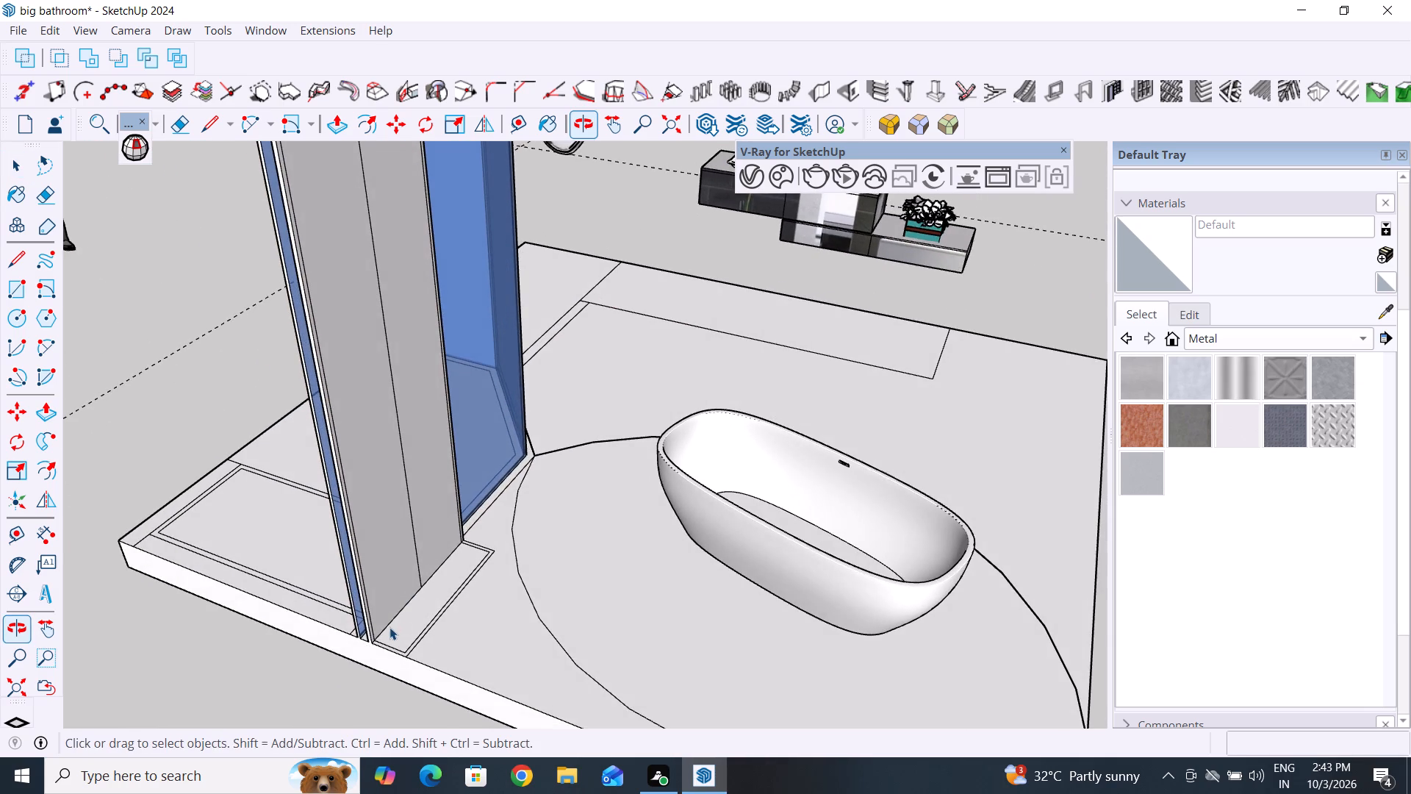
pyautogui.scroll(5, 389, 627)
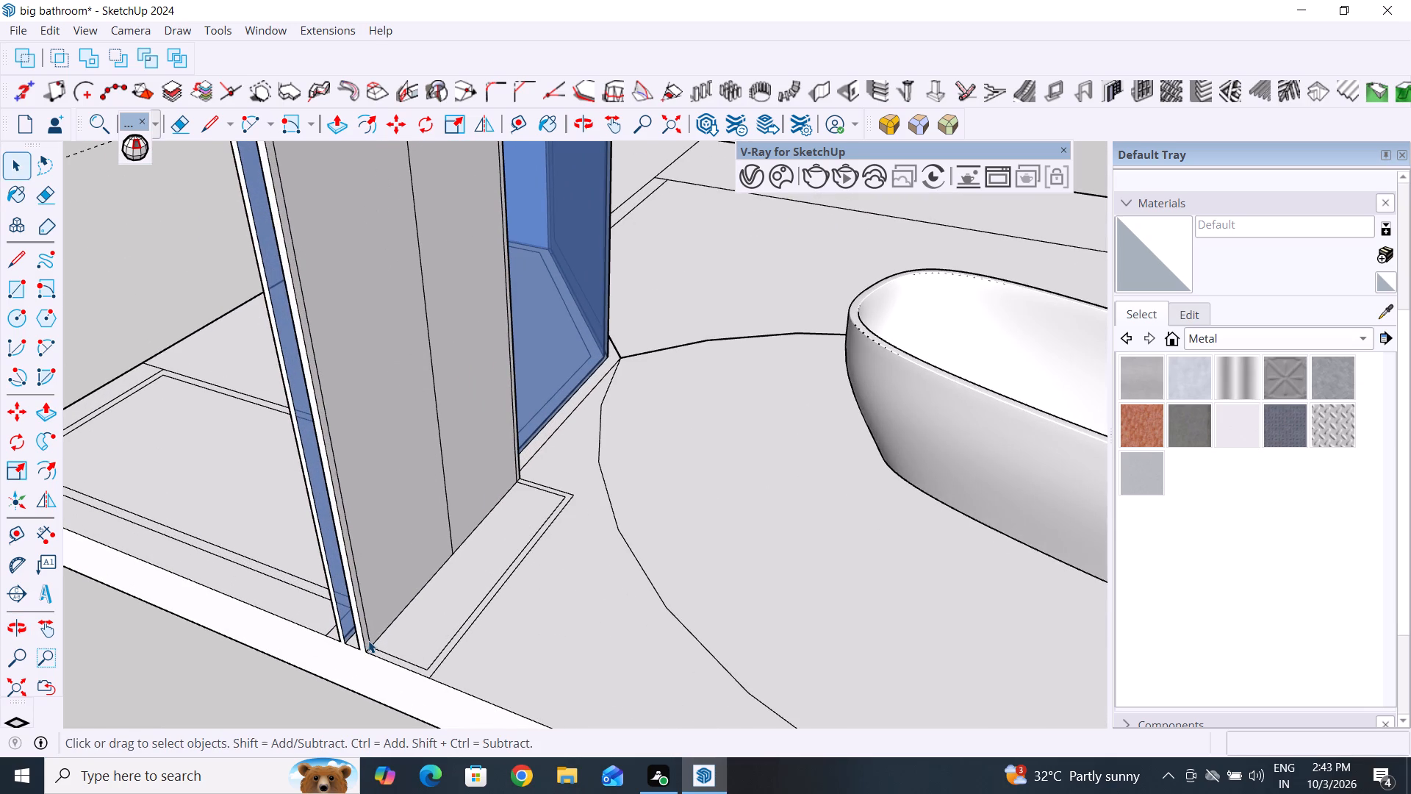
pyautogui.scroll(-9, 368, 640)
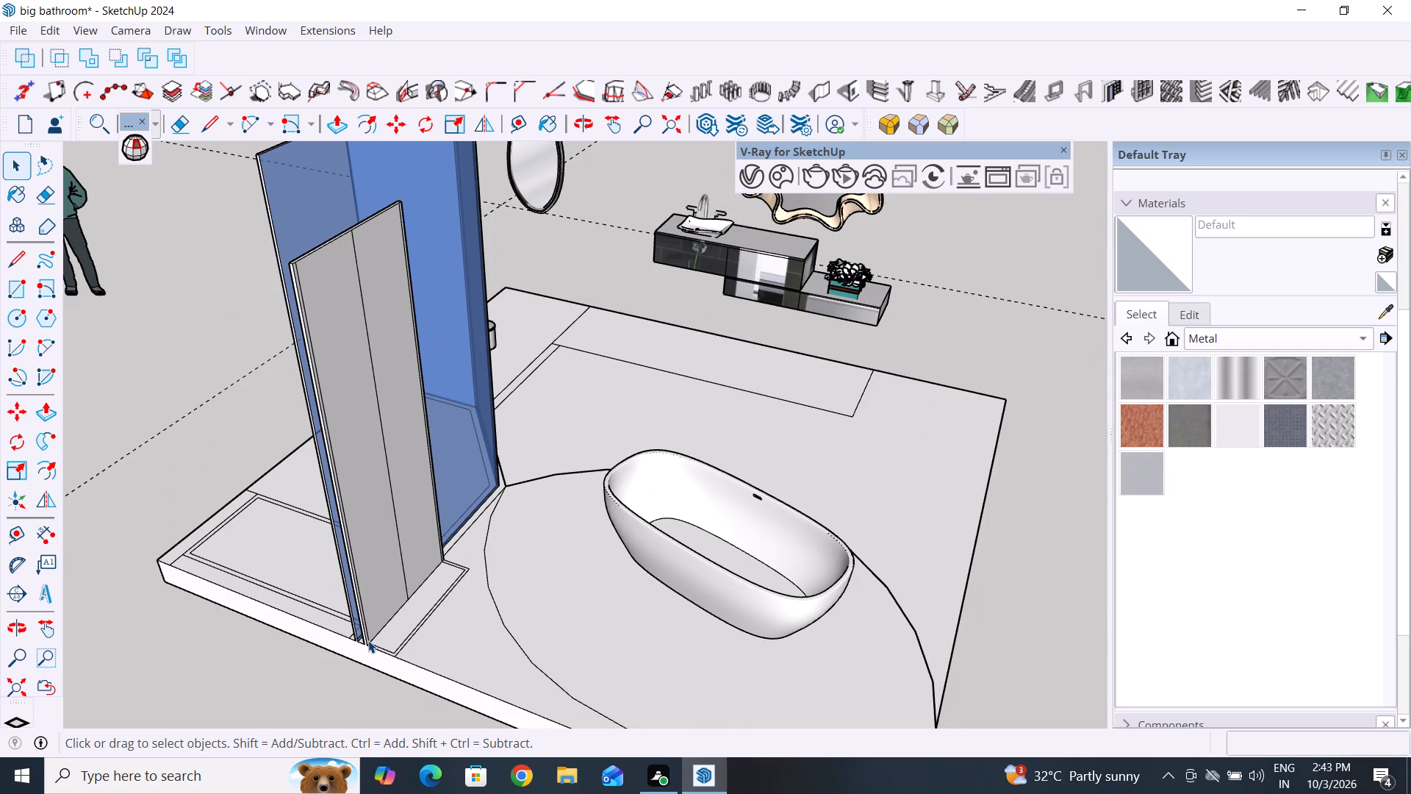
pyautogui.moveTo(408, 634); pyautogui.dragTo(312, 570, button='middle')
pyautogui.scroll(-4, 312, 570)
pyautogui.click(307, 299)
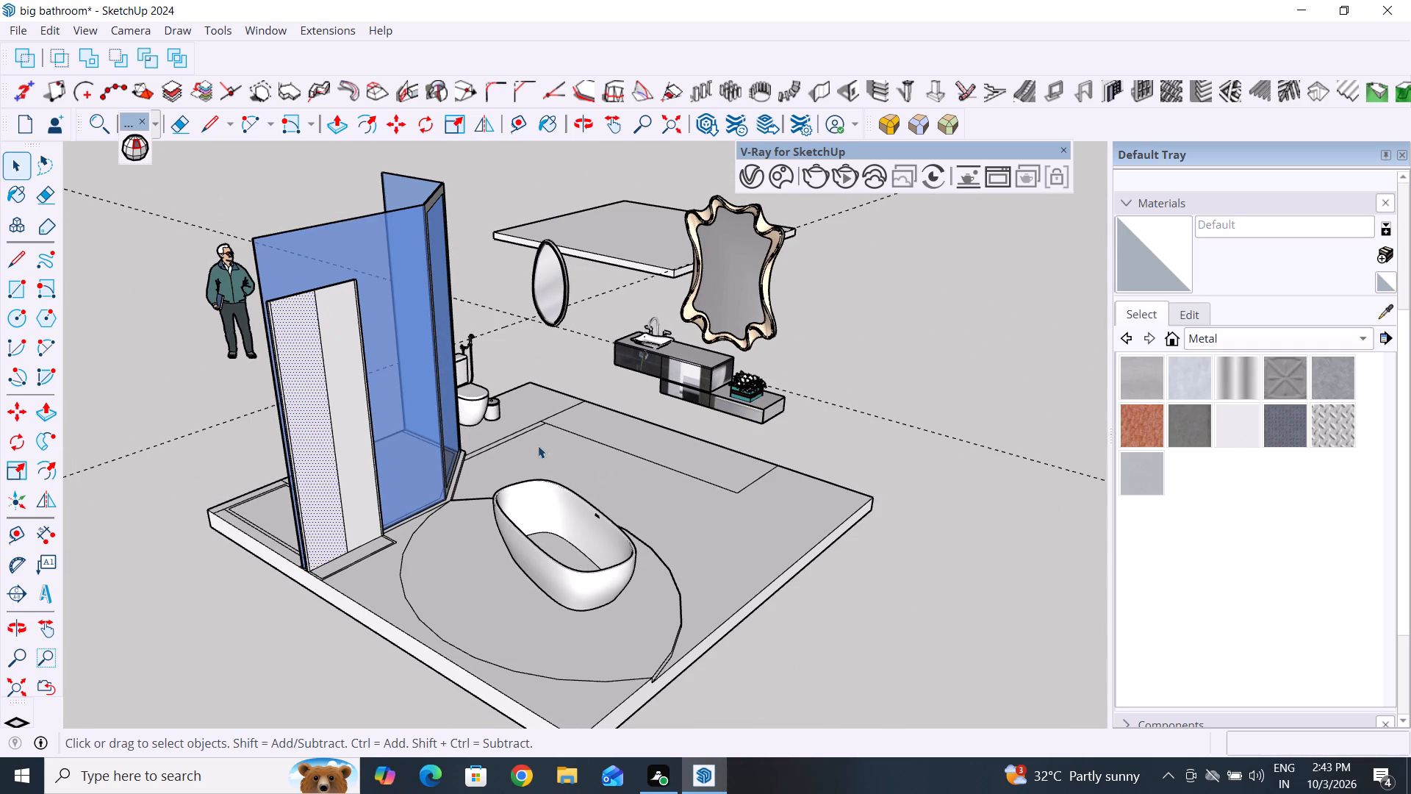
pyautogui.moveTo(707, 507); pyautogui.dragTo(565, 565, button='middle')
pyautogui.click(947, 482)
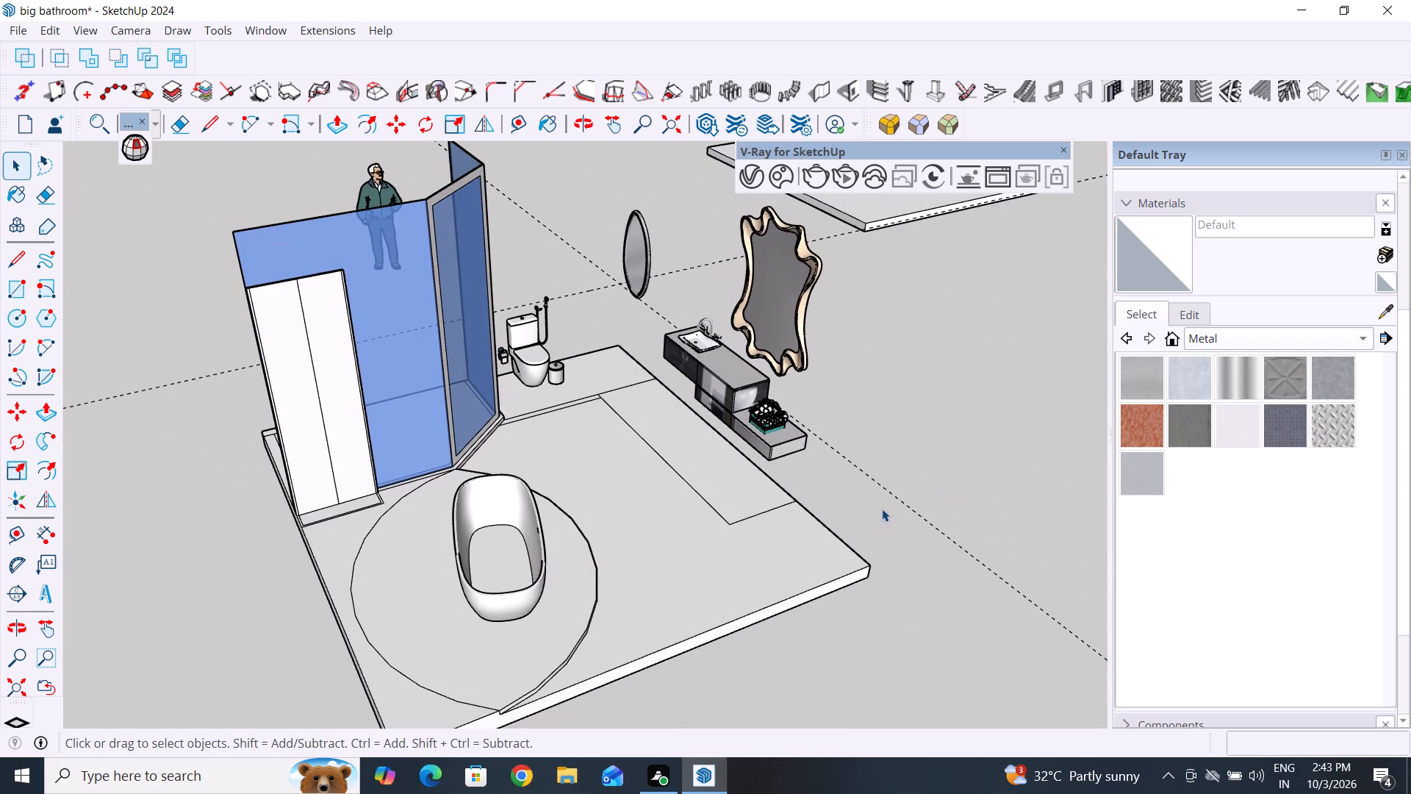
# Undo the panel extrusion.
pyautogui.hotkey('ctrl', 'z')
# Push/Pull the narrow border strip along the glass partition upward by 7' to form a panel.
pyautogui.scroll(3, 369, 462)
pyautogui.moveTo(377, 468); pyautogui.dragTo(340, 526, button='middle')
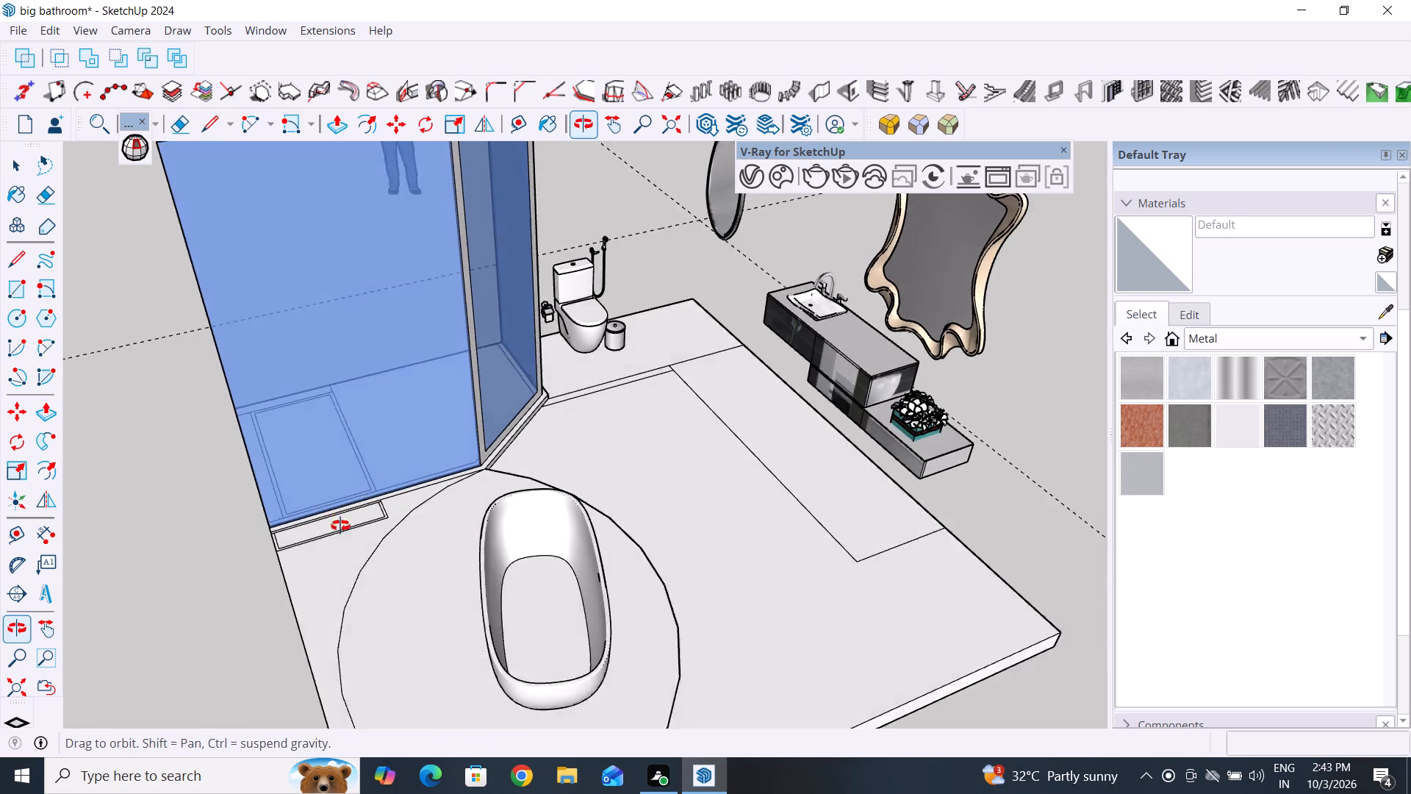
pyautogui.moveTo(340, 526); pyautogui.dragTo(334, 534, button='middle')
pyautogui.scroll(13, 318, 494)
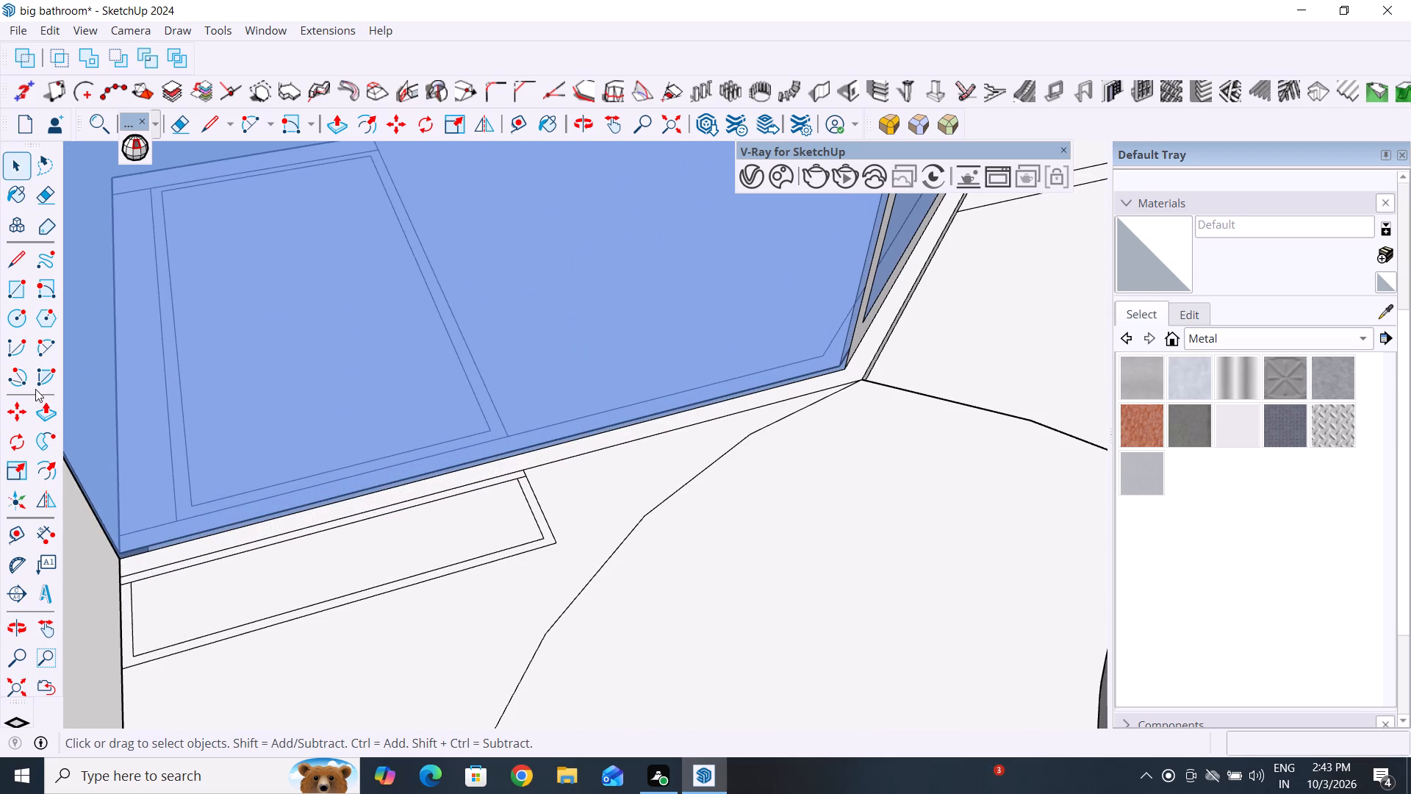
pyautogui.click(44, 417)
pyautogui.click(331, 522)
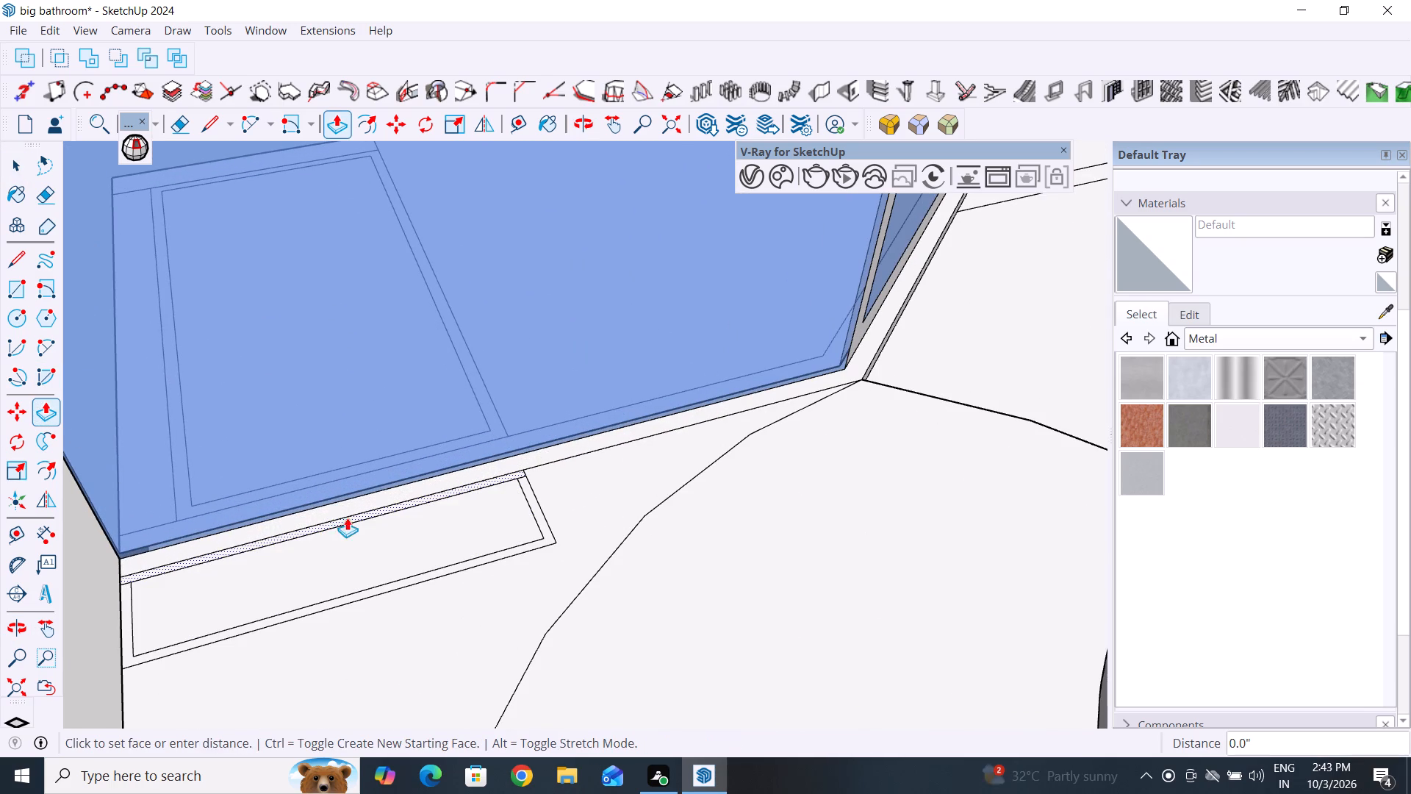
pyautogui.scroll(-9, 399, 505)
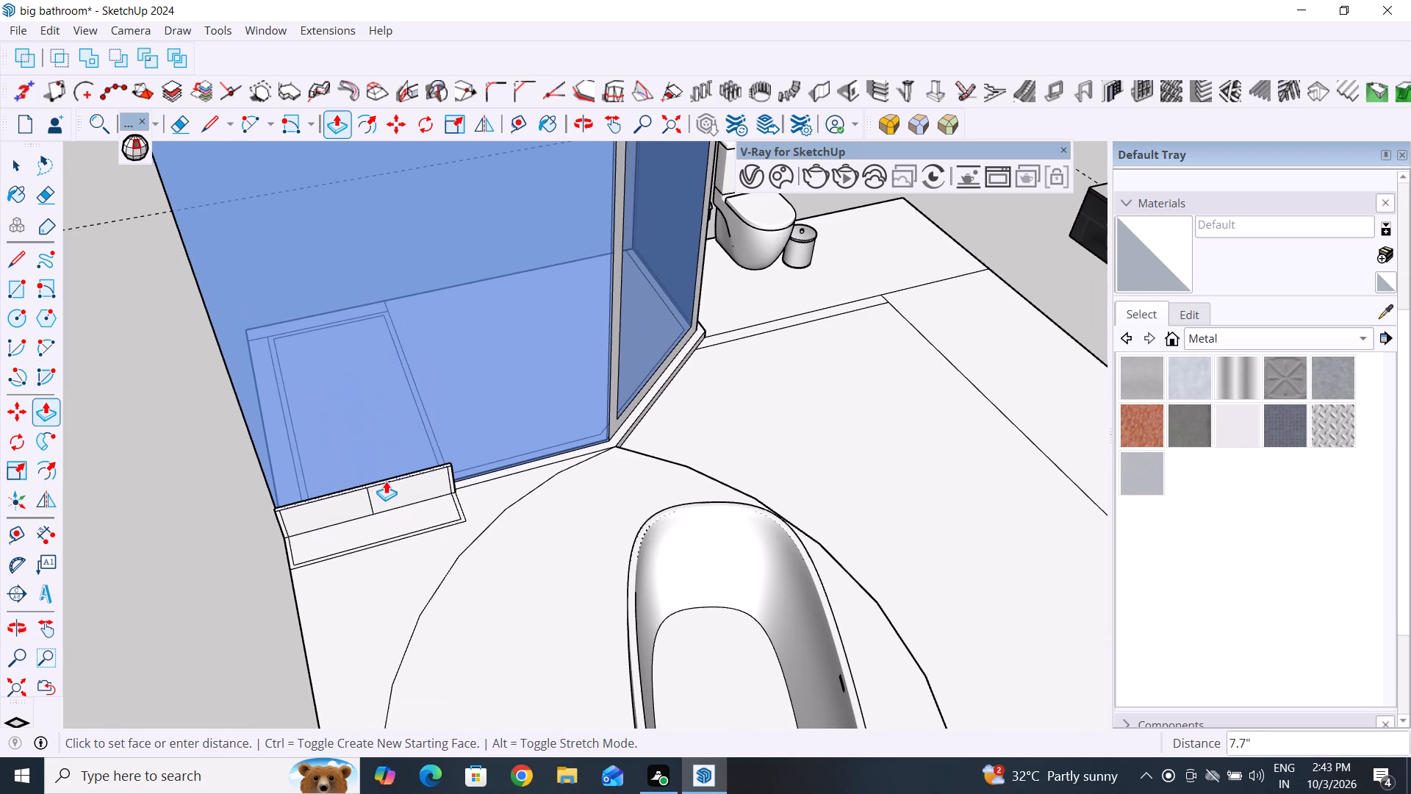
pyautogui.scroll(-14, 413, 340)
pyautogui.moveTo(414, 337); pyautogui.dragTo(471, 293, button='middle')
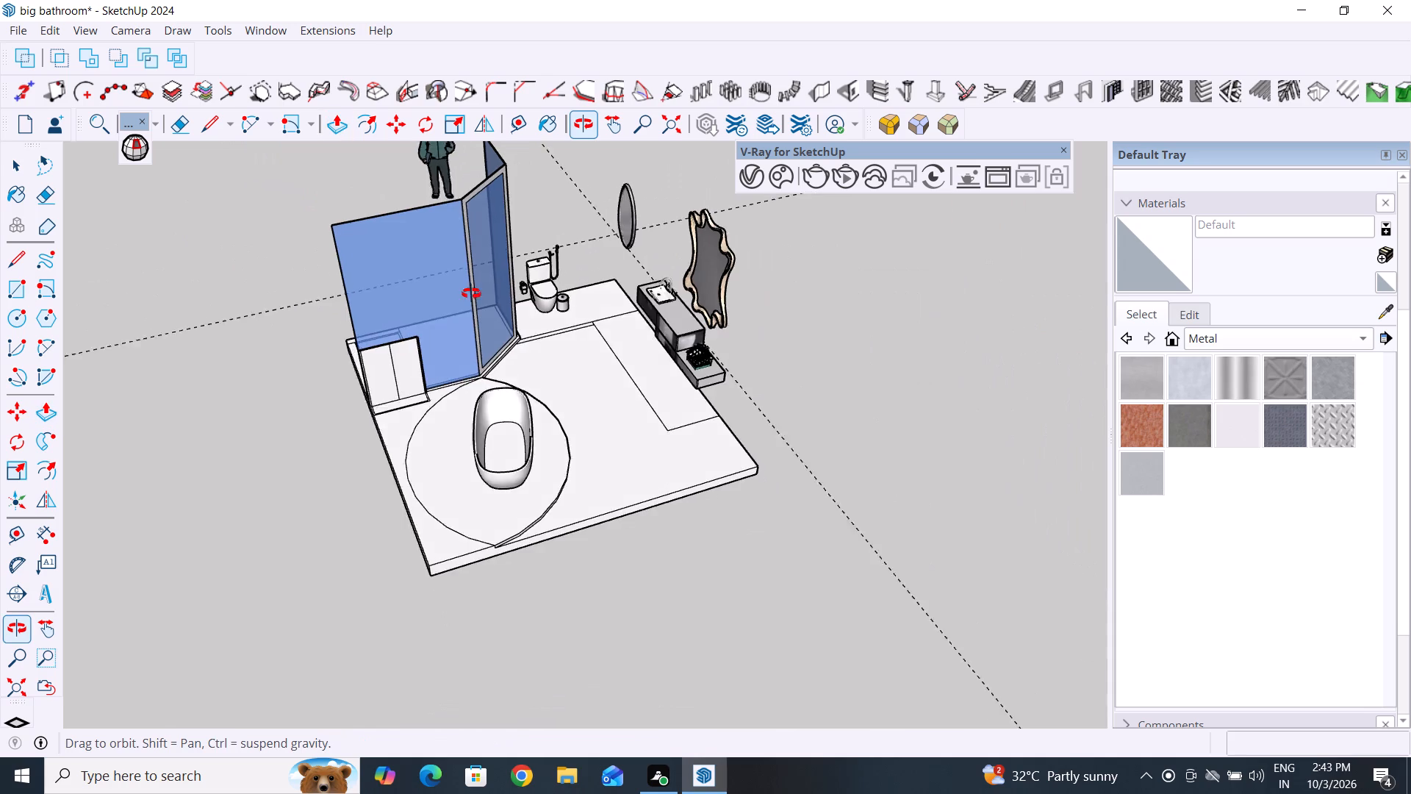
pyautogui.moveTo(471, 293); pyautogui.dragTo(578, 183, button='middle')
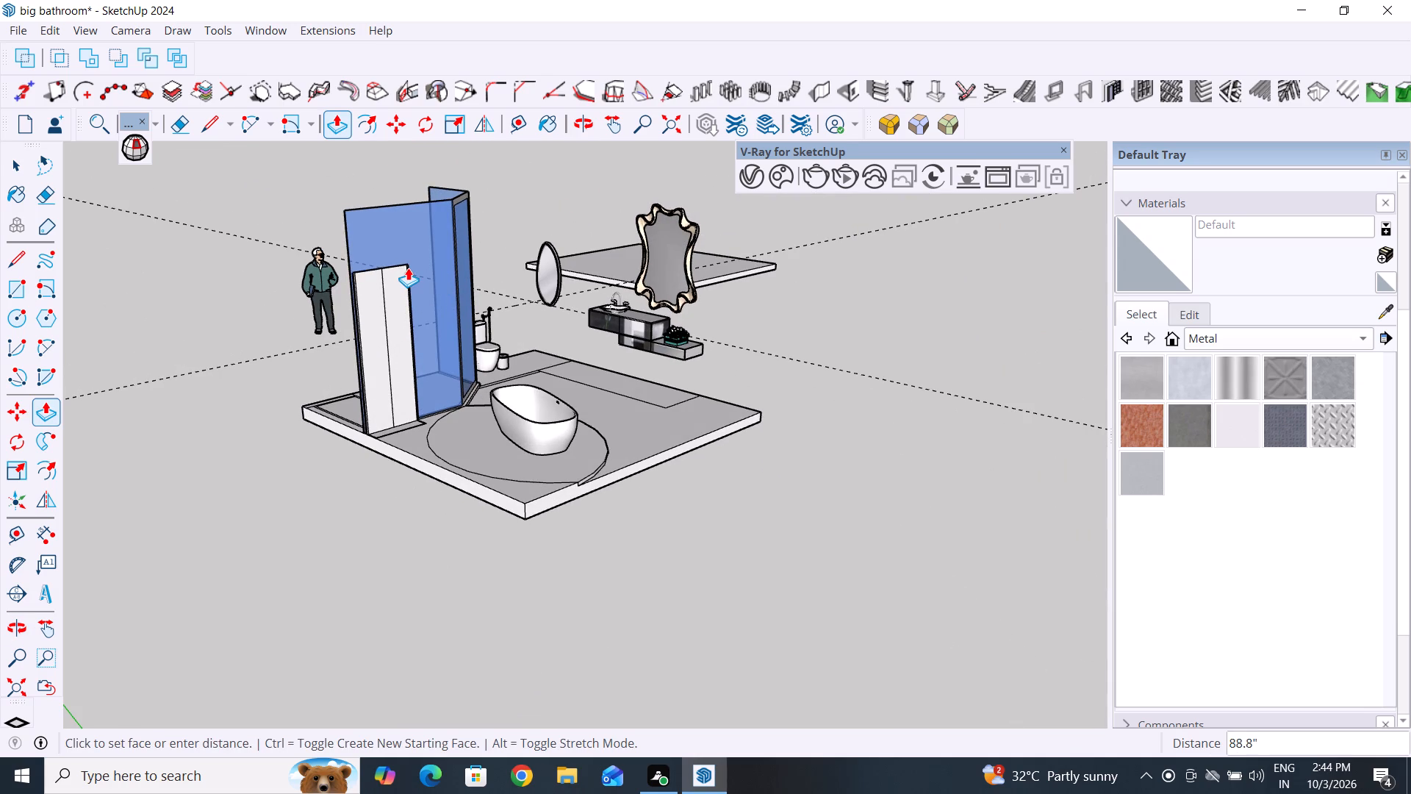
pyautogui.write("7'")
pyautogui.press('Return')
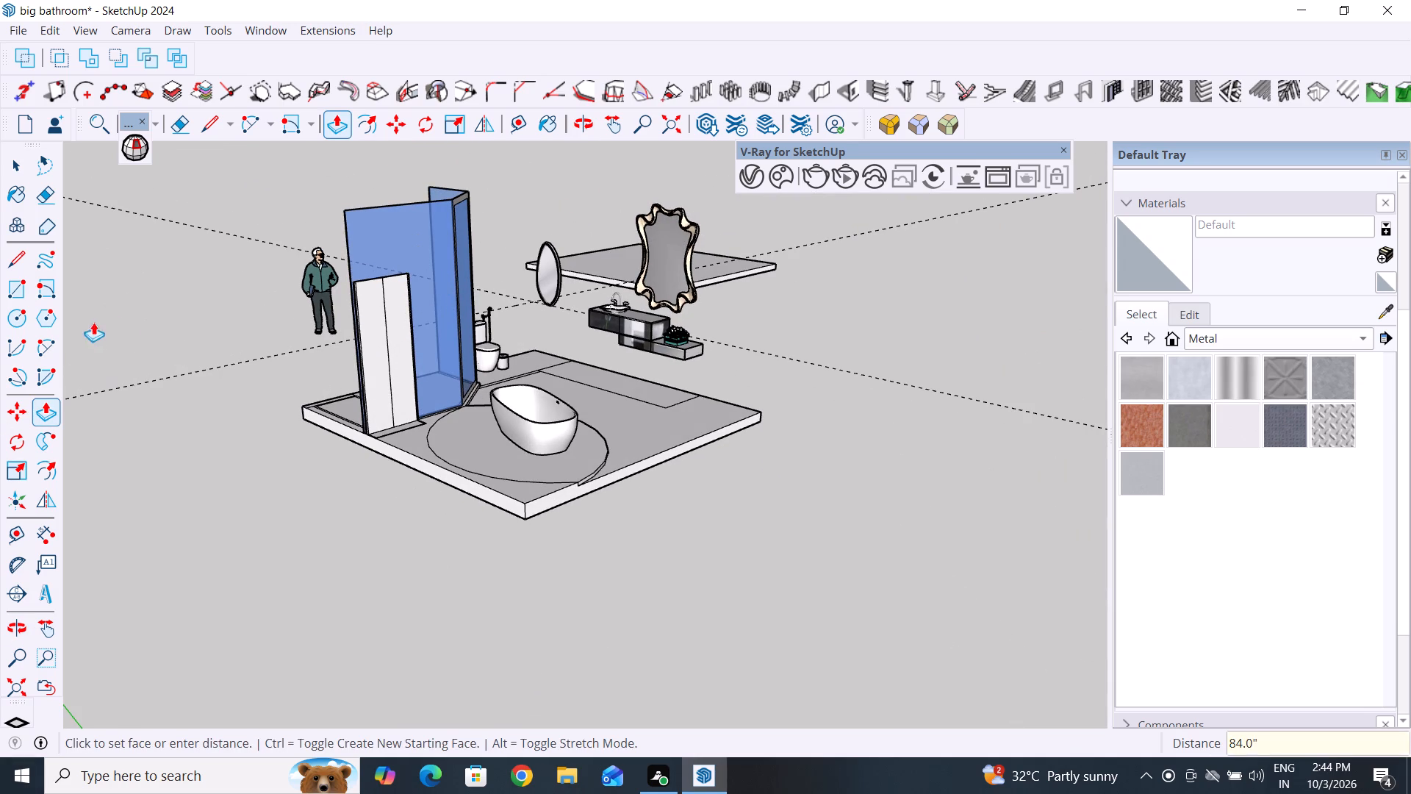
pyautogui.click(12, 172)
# Erase the three vertical seam lines on the panel's front face: the middle one and one near each side edge.
pyautogui.scroll(4, 370, 475)
pyautogui.moveTo(385, 516); pyautogui.dragTo(287, 614, button='middle')
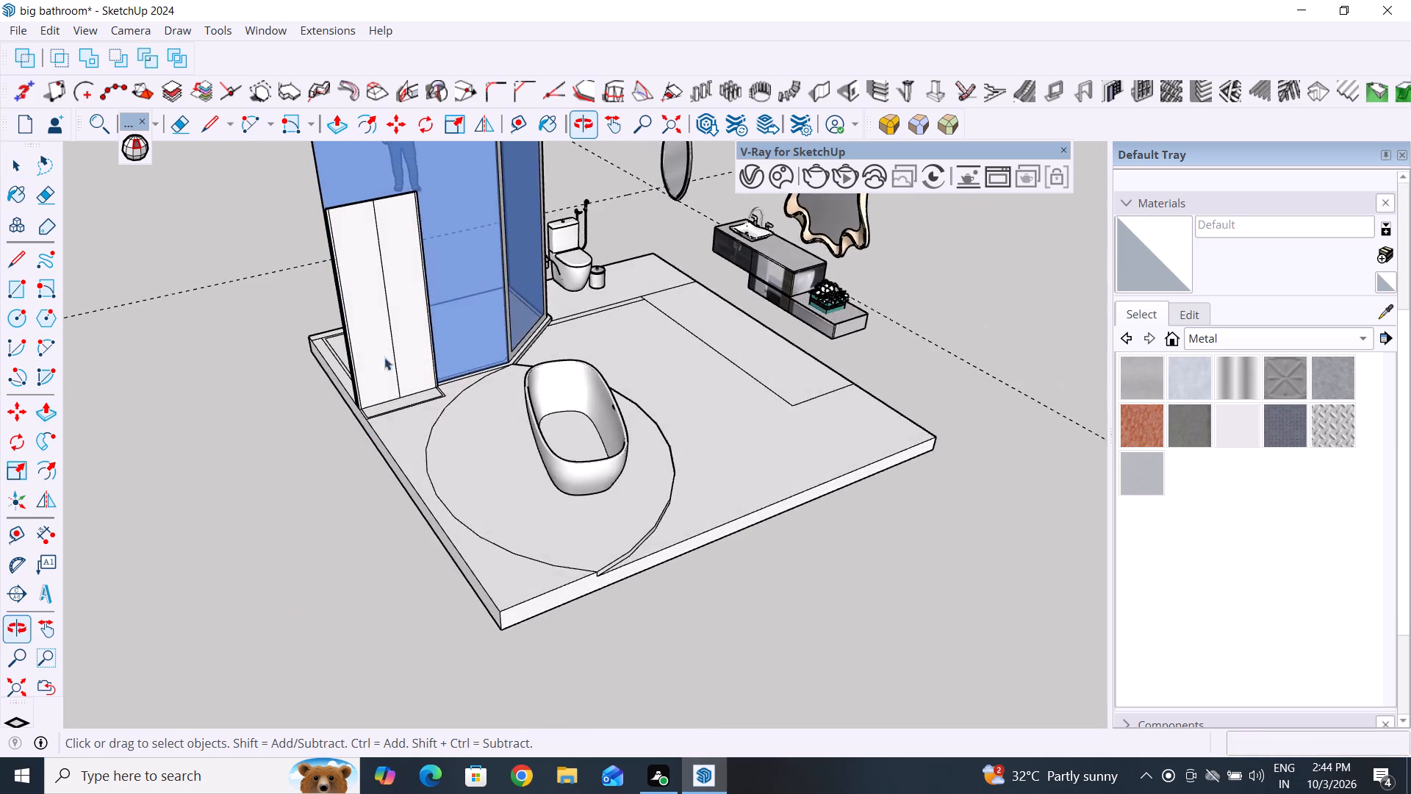
pyautogui.scroll(4, 403, 282)
pyautogui.scroll(5, 380, 213)
pyautogui.scroll(2, 313, 255)
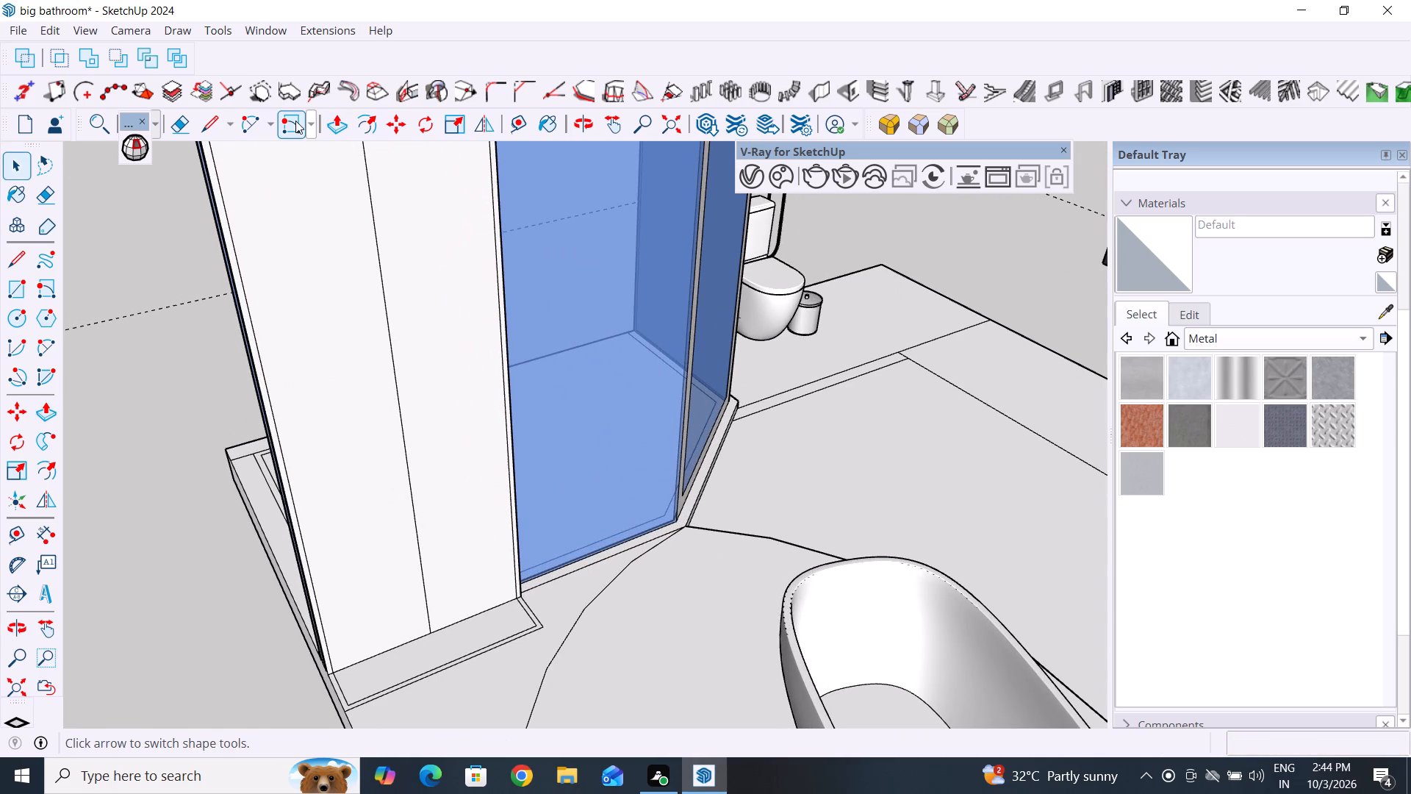
pyautogui.click(184, 122)
pyautogui.moveTo(410, 207); pyautogui.dragTo(366, 256)
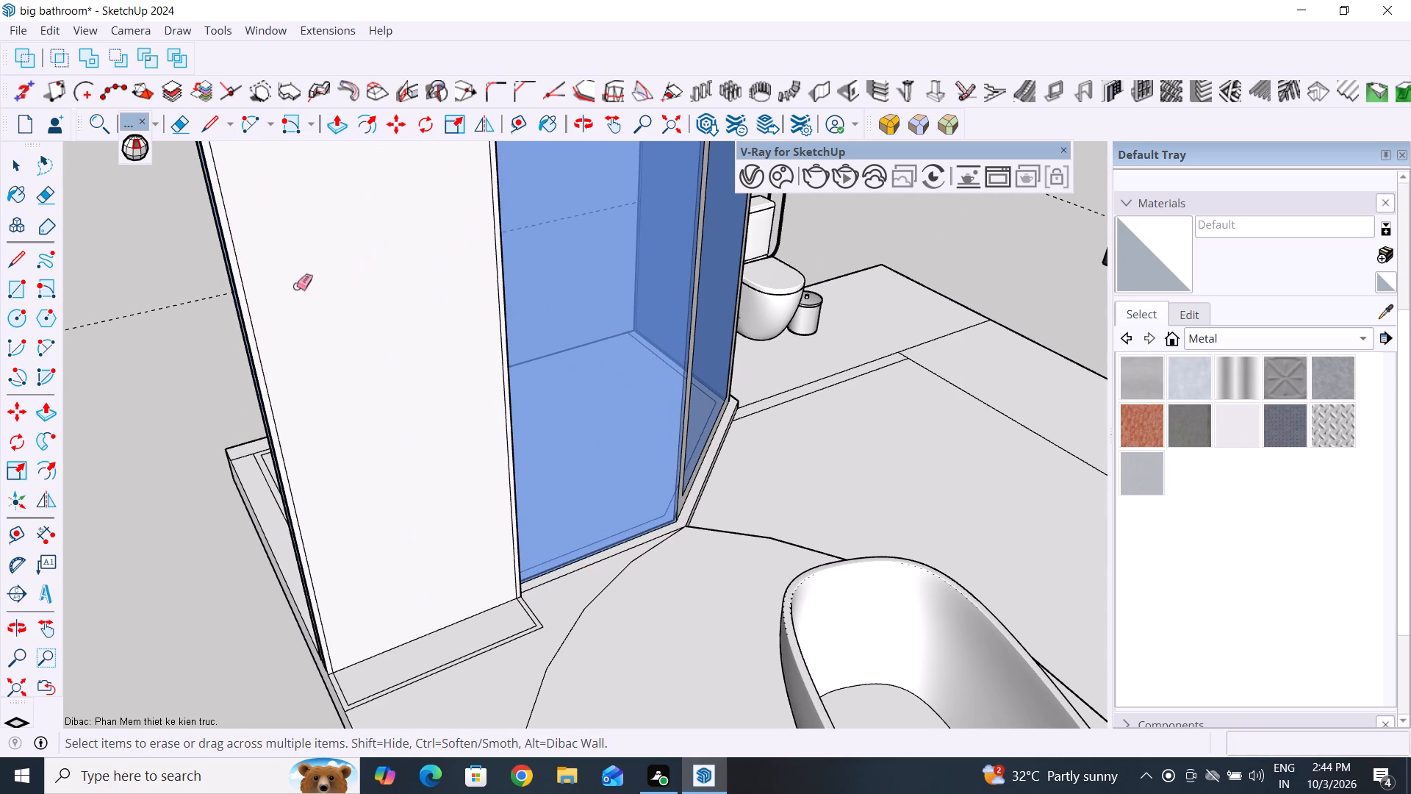
pyautogui.scroll(5, 251, 281)
pyautogui.moveTo(242, 267); pyautogui.dragTo(240, 287)
pyautogui.scroll(-5, 406, 303)
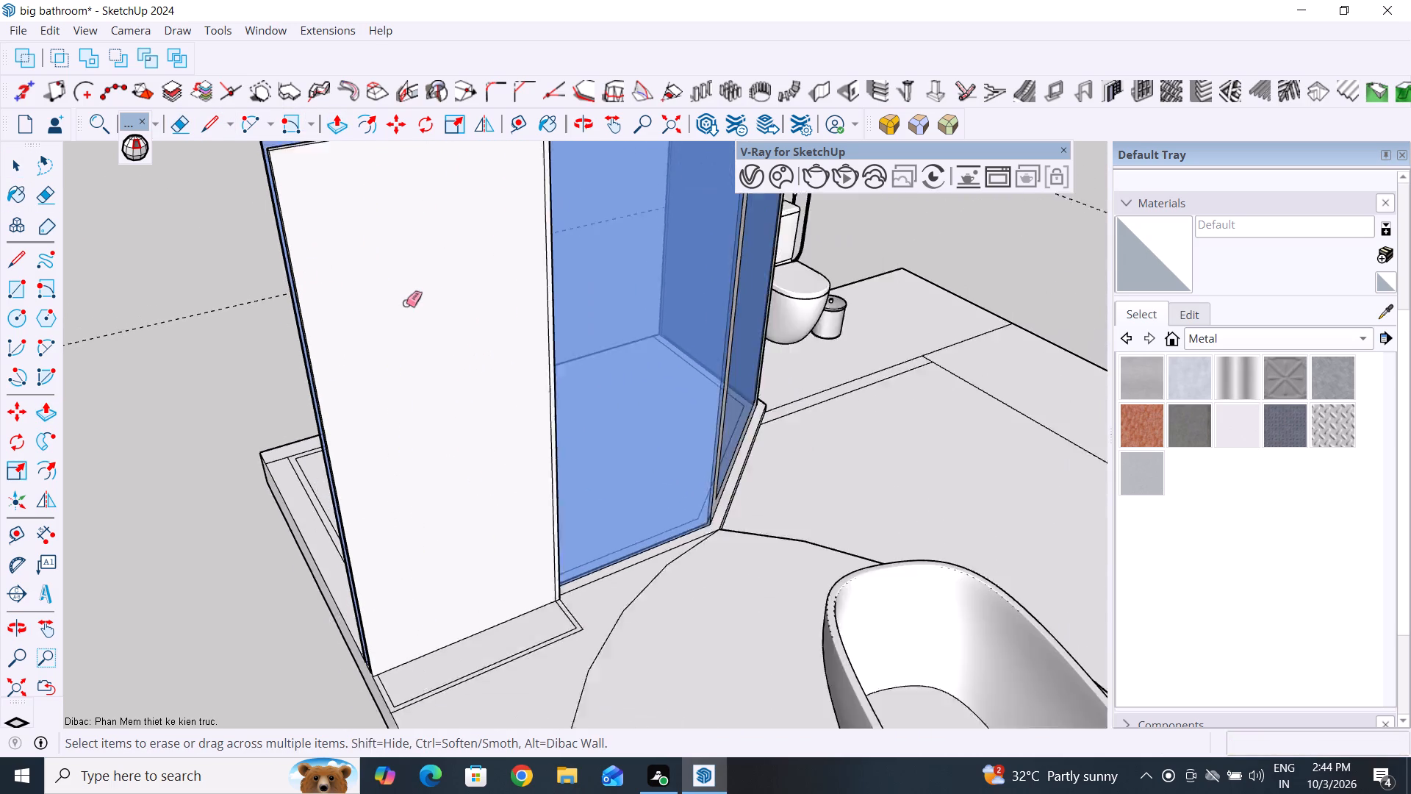
pyautogui.scroll(-7, 406, 303)
pyautogui.scroll(15, 479, 215)
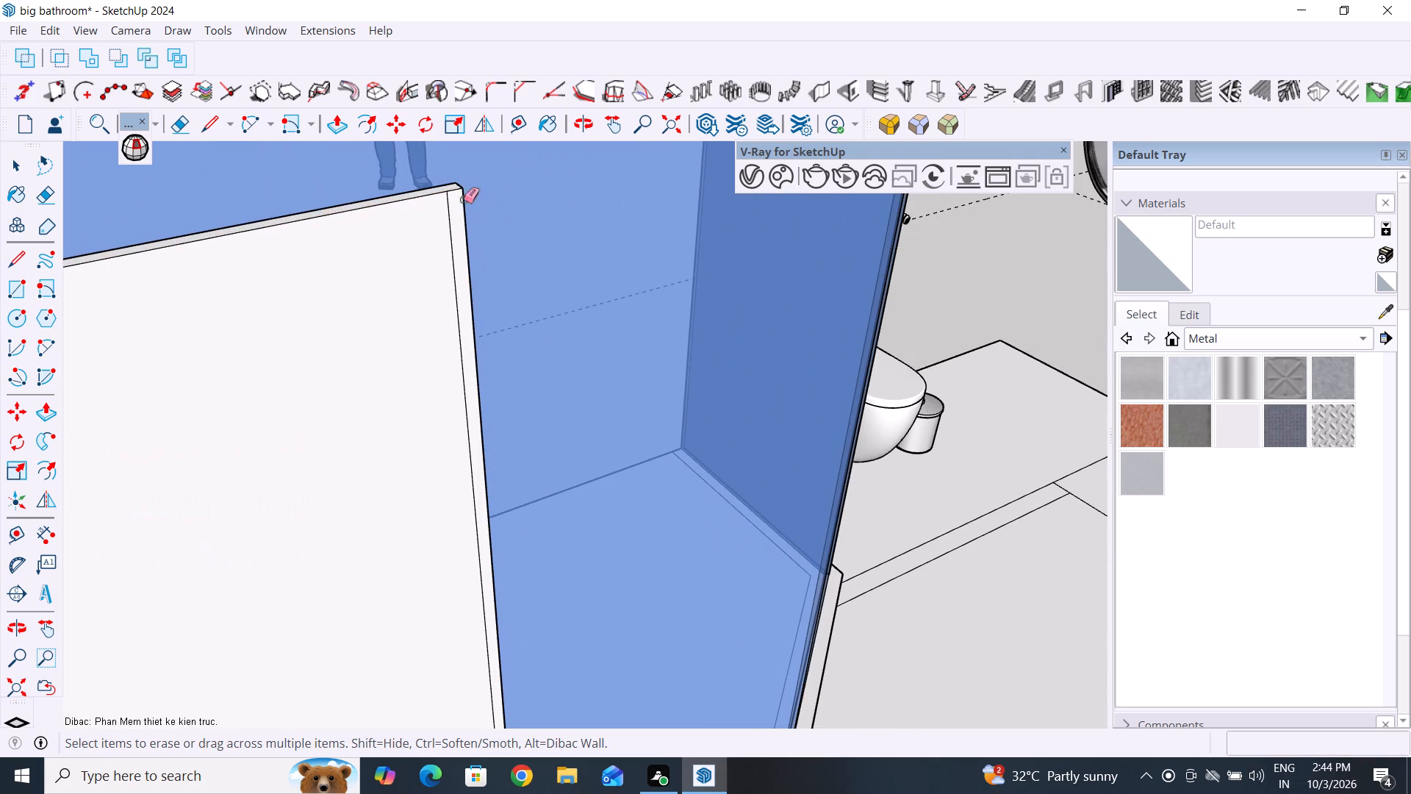
pyautogui.moveTo(451, 201); pyautogui.dragTo(448, 231)
pyautogui.scroll(-17, 448, 231)
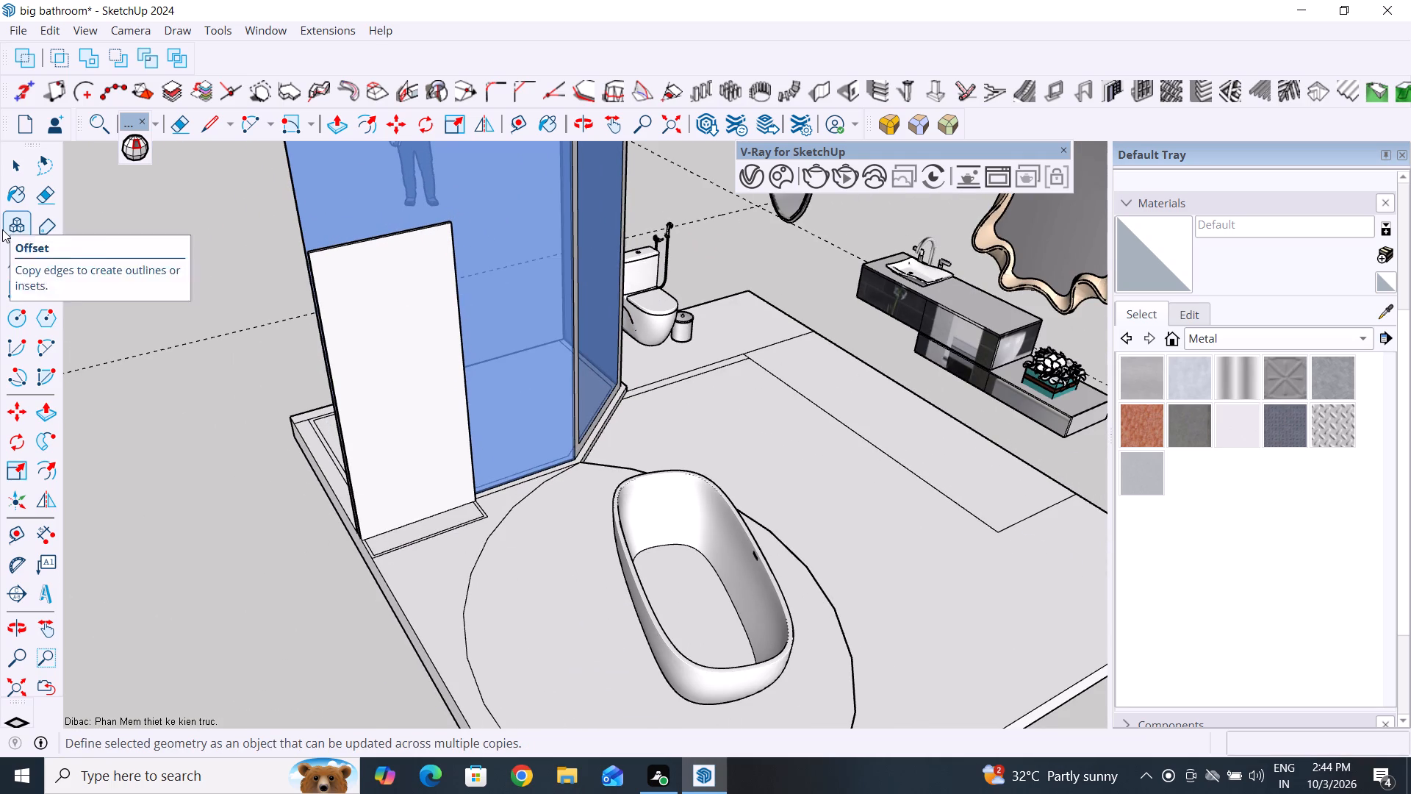
# Offset the outline of the panel's front face inward by about 2".
pyautogui.click(19, 161)
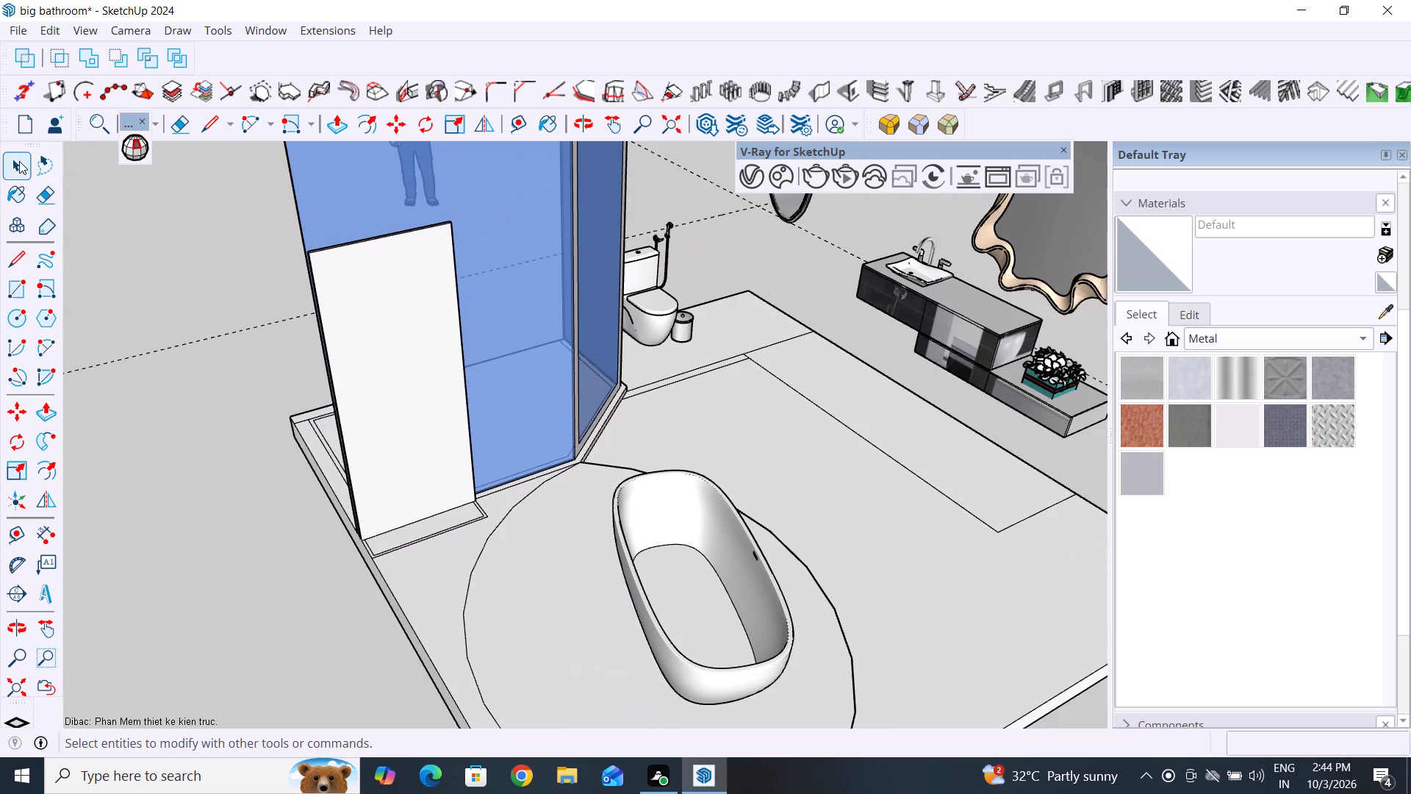
pyautogui.click(369, 124)
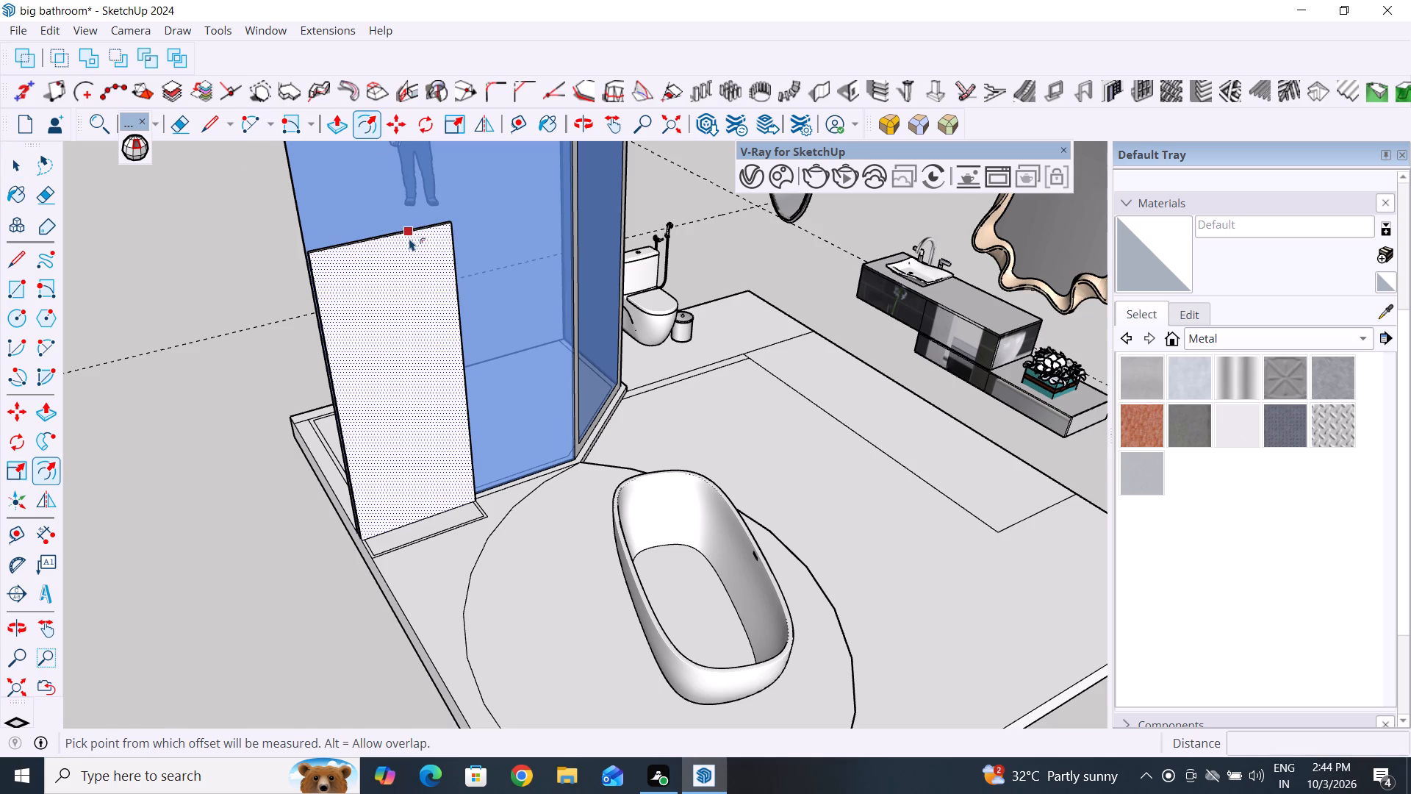
pyautogui.click(409, 238)
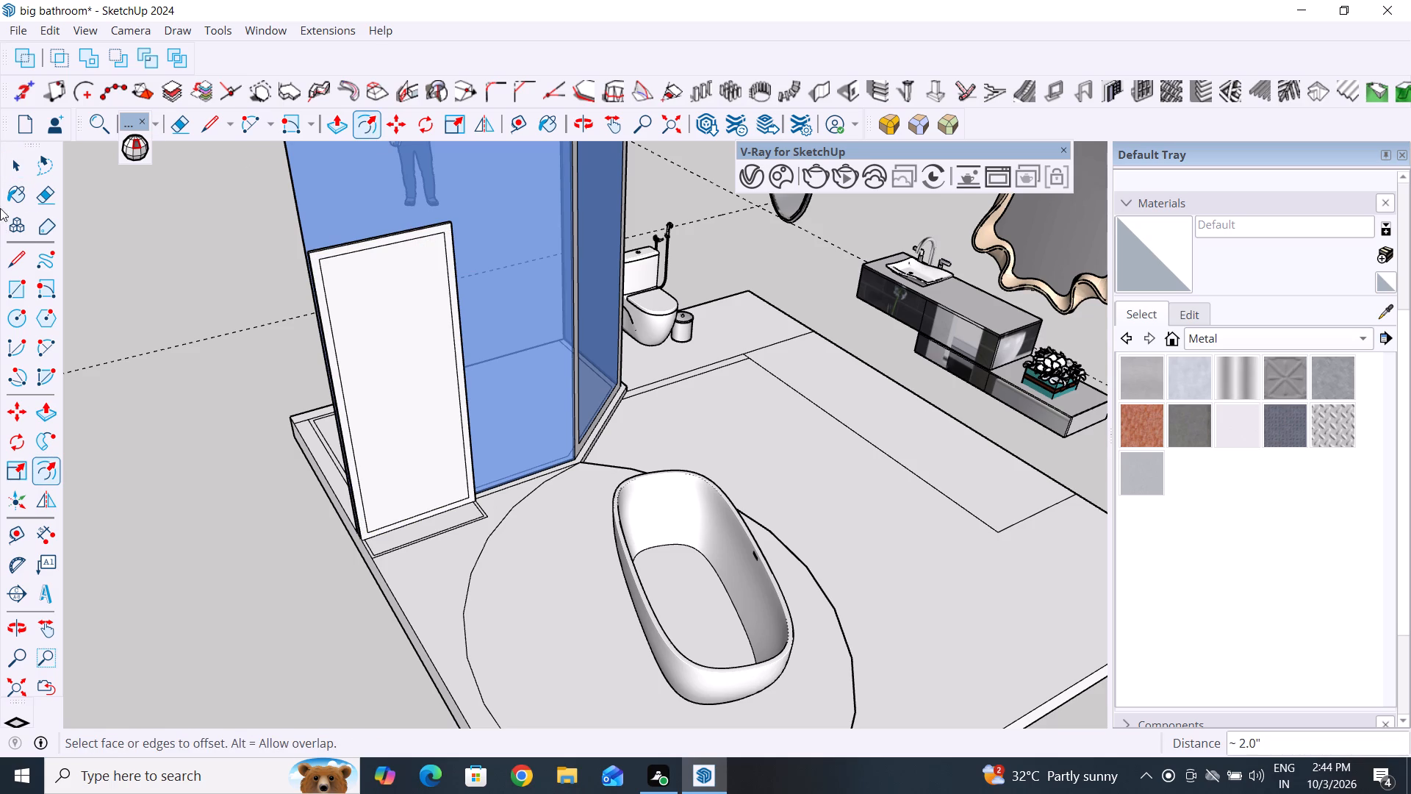
pyautogui.click(16, 170)
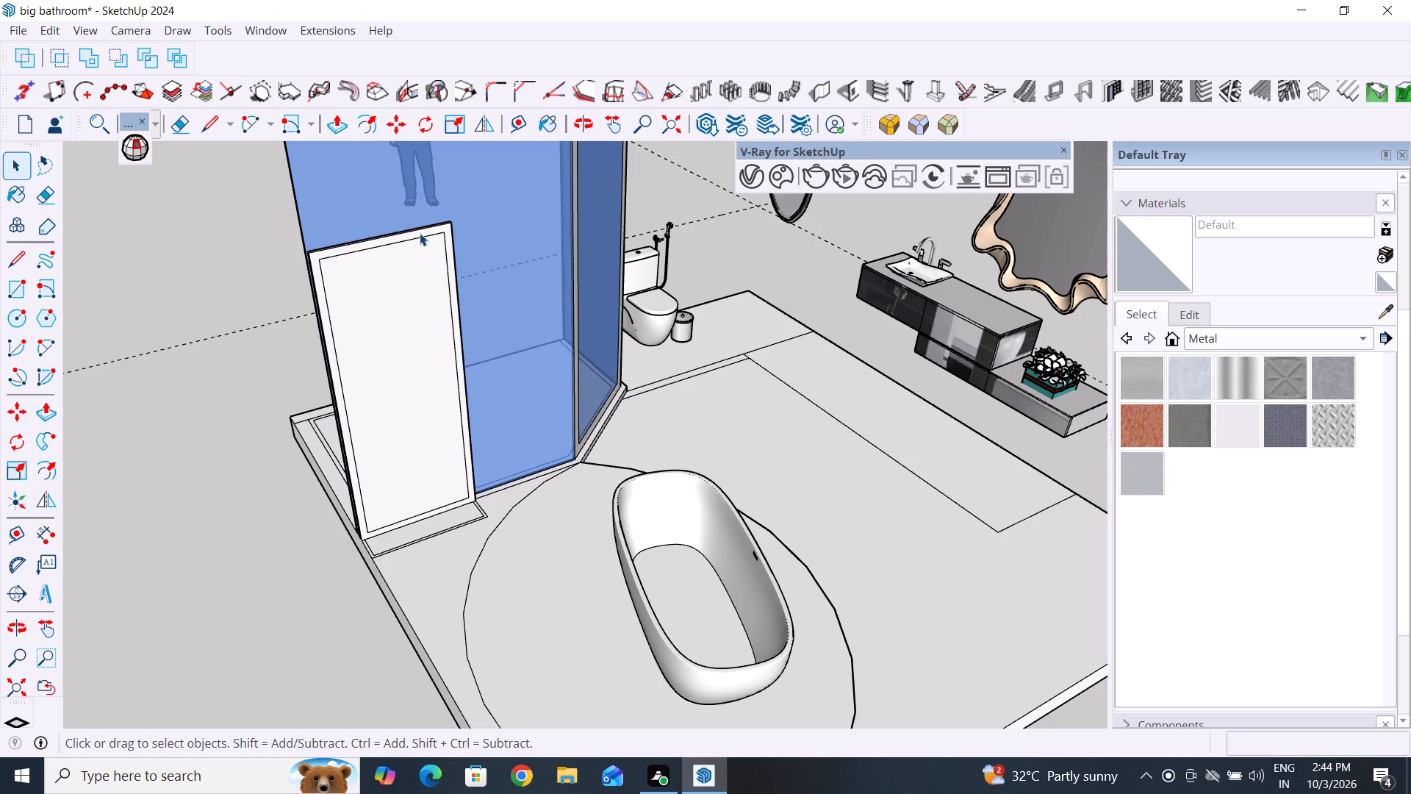
# Copy the inner outline's top edge down to its bottom edge with a 4/ division, splitting the panel face into four equal sections.
pyautogui.click(425, 237)
pyautogui.press('m')
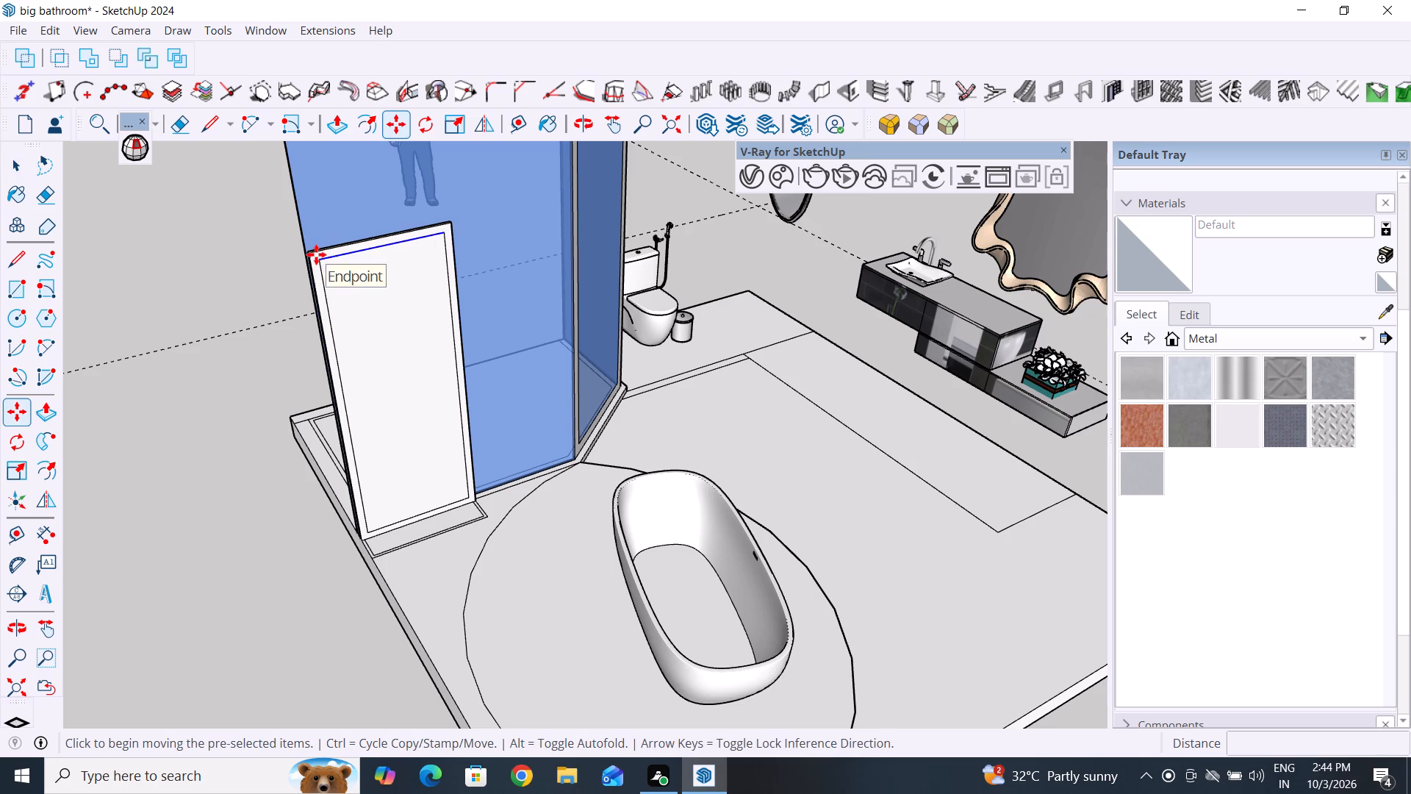
pyautogui.click(326, 262)
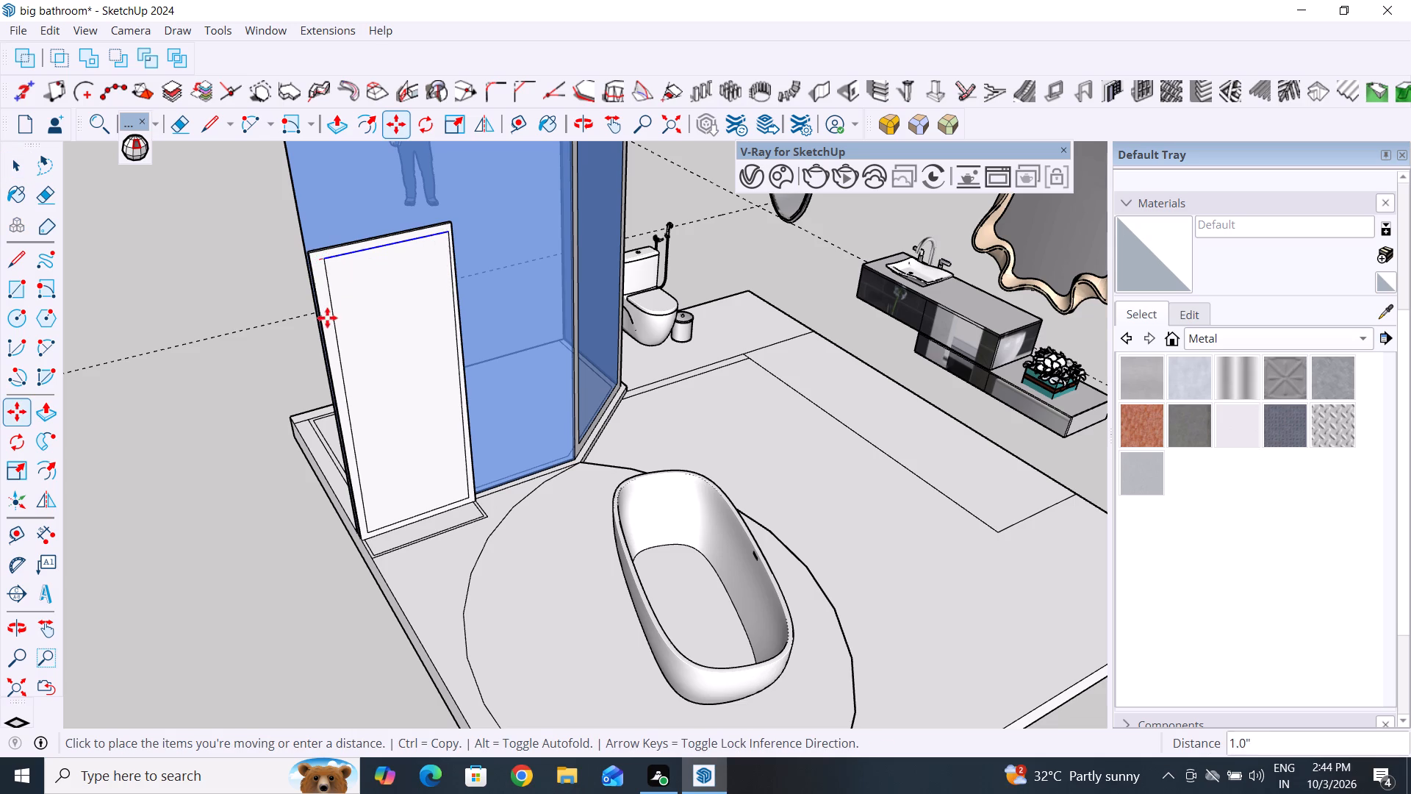
pyautogui.scroll(12, 370, 531)
pyautogui.click(355, 545)
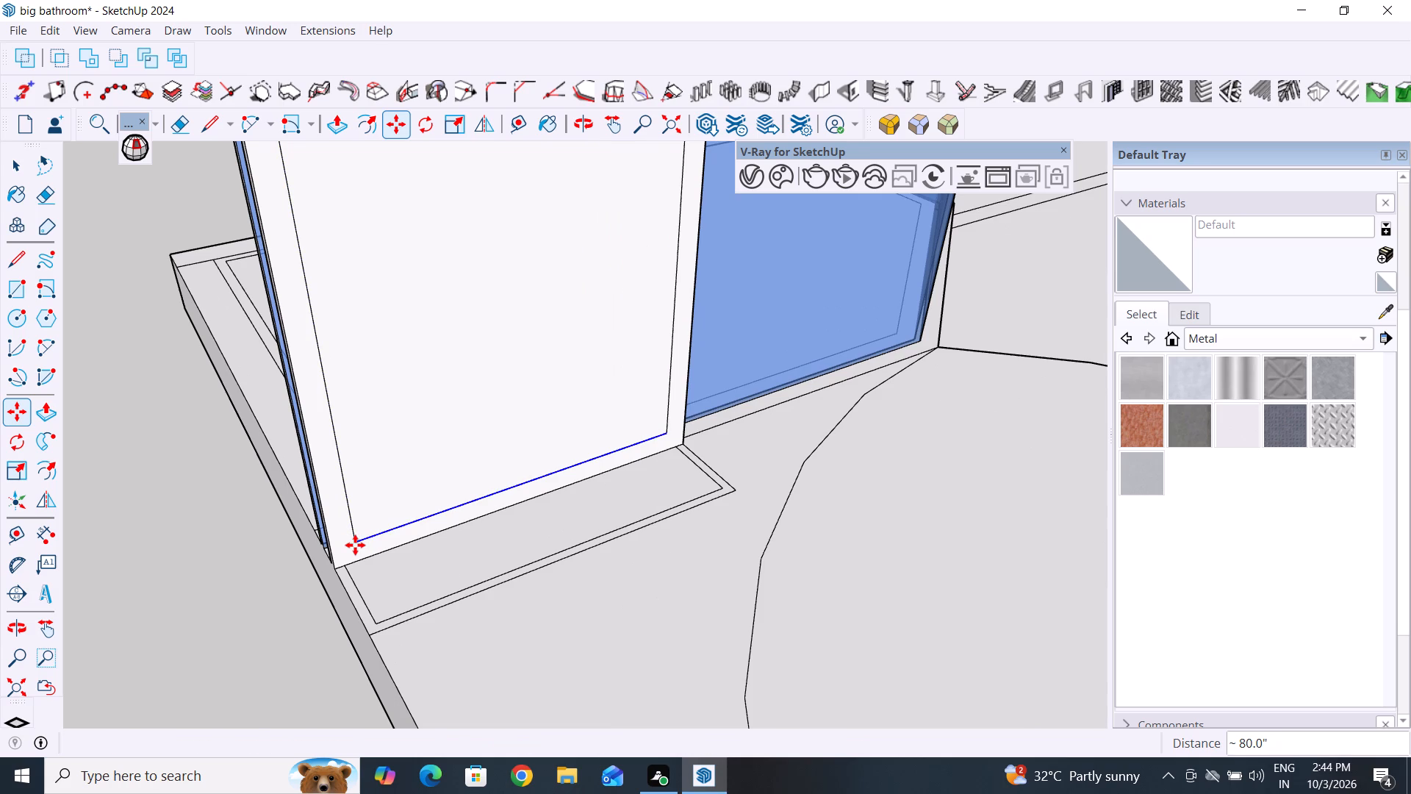
pyautogui.press('4')
pyautogui.press('/')
pyautogui.press('Return')
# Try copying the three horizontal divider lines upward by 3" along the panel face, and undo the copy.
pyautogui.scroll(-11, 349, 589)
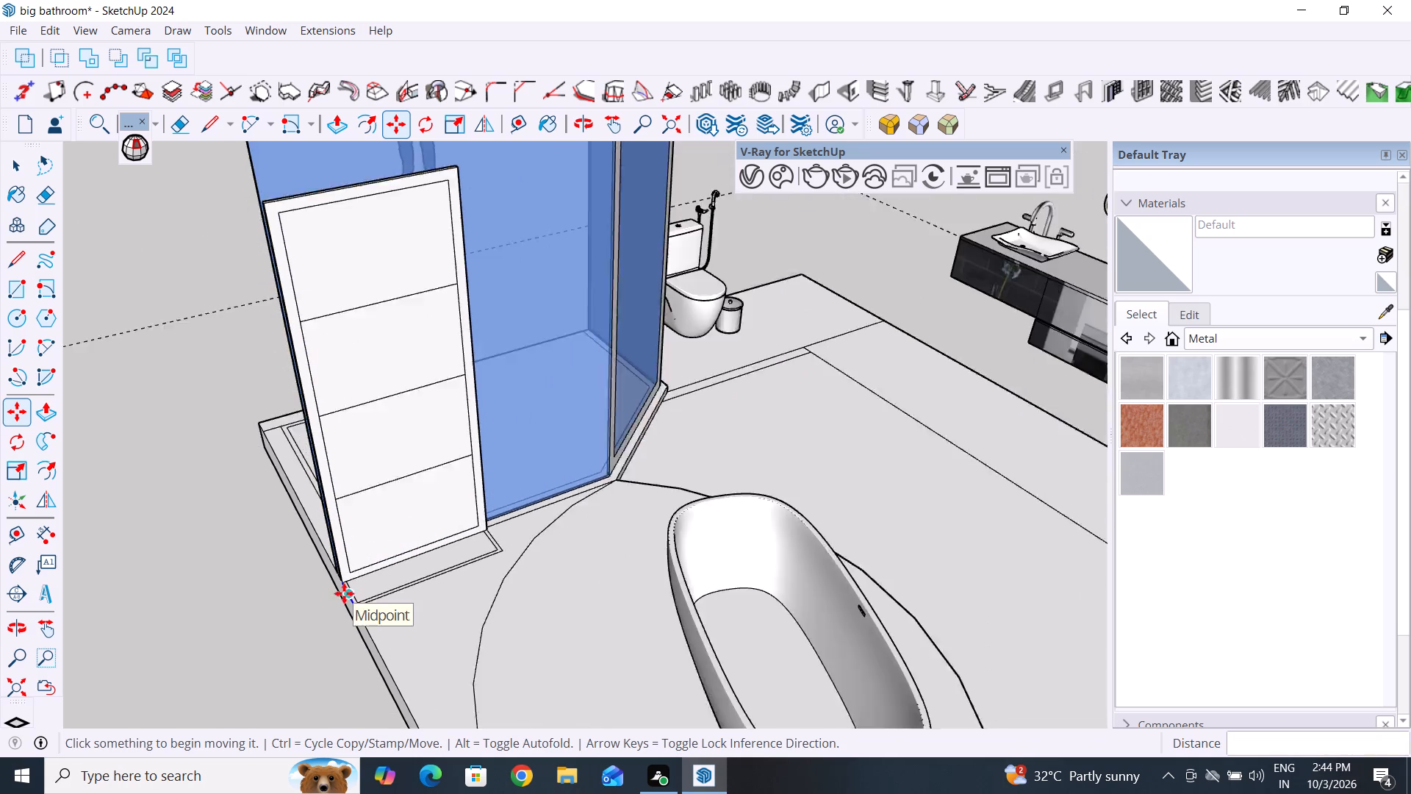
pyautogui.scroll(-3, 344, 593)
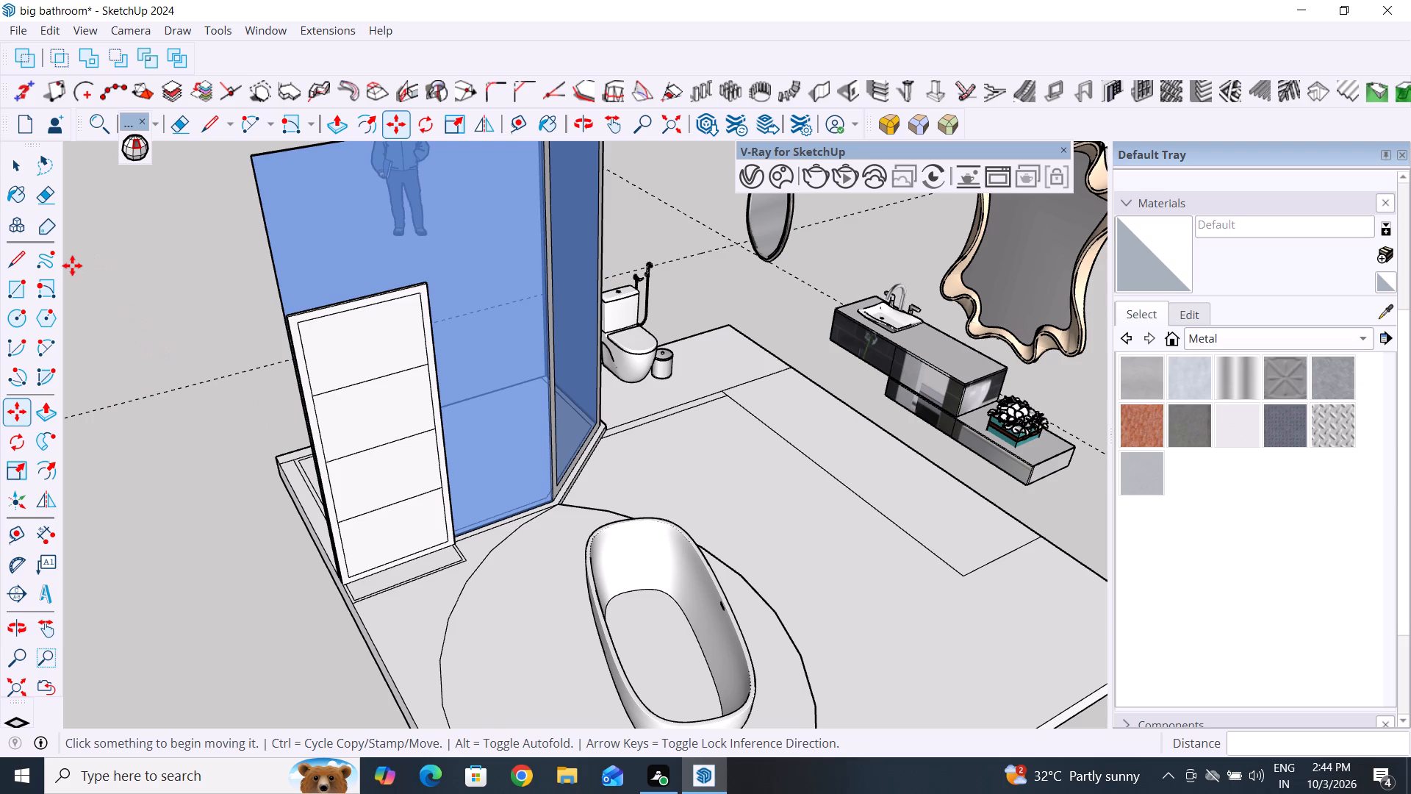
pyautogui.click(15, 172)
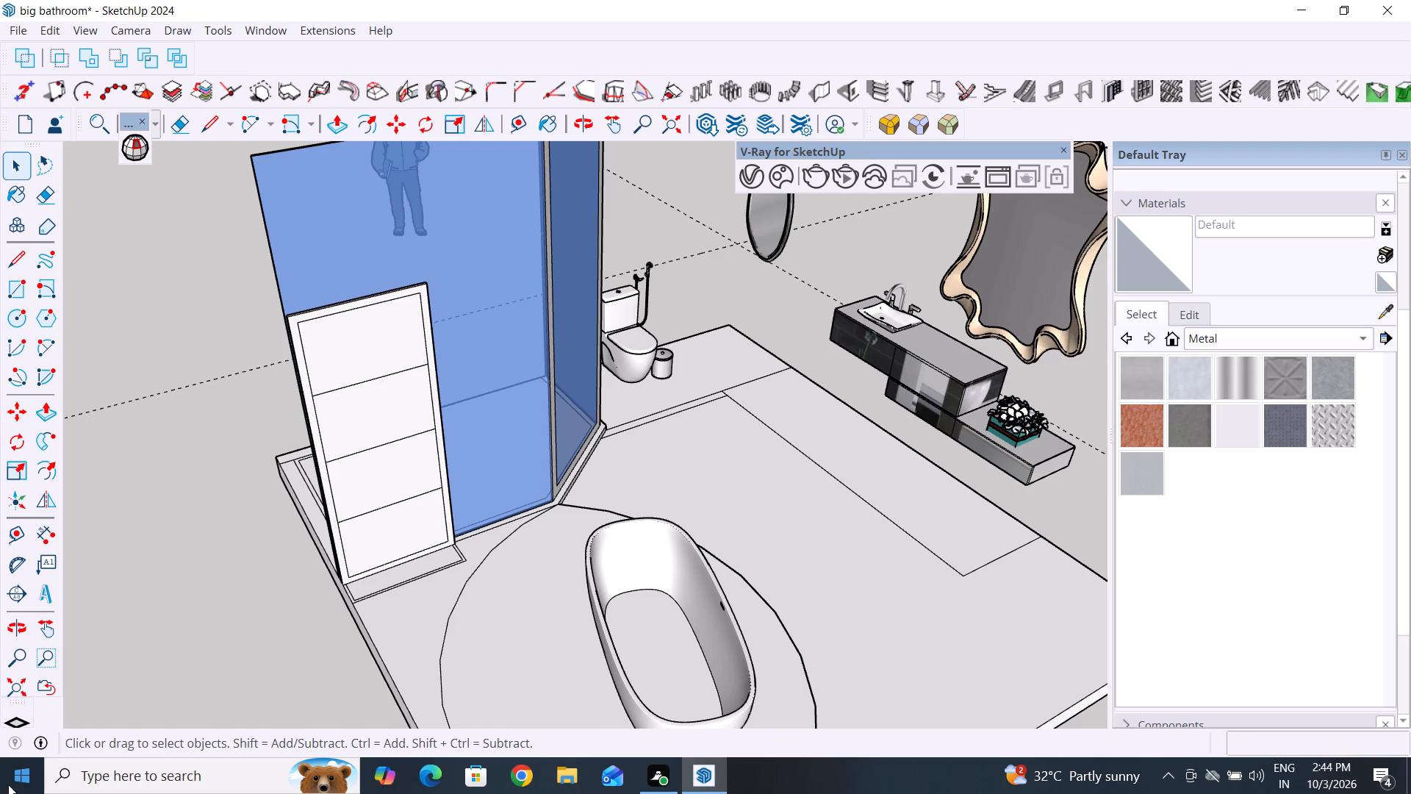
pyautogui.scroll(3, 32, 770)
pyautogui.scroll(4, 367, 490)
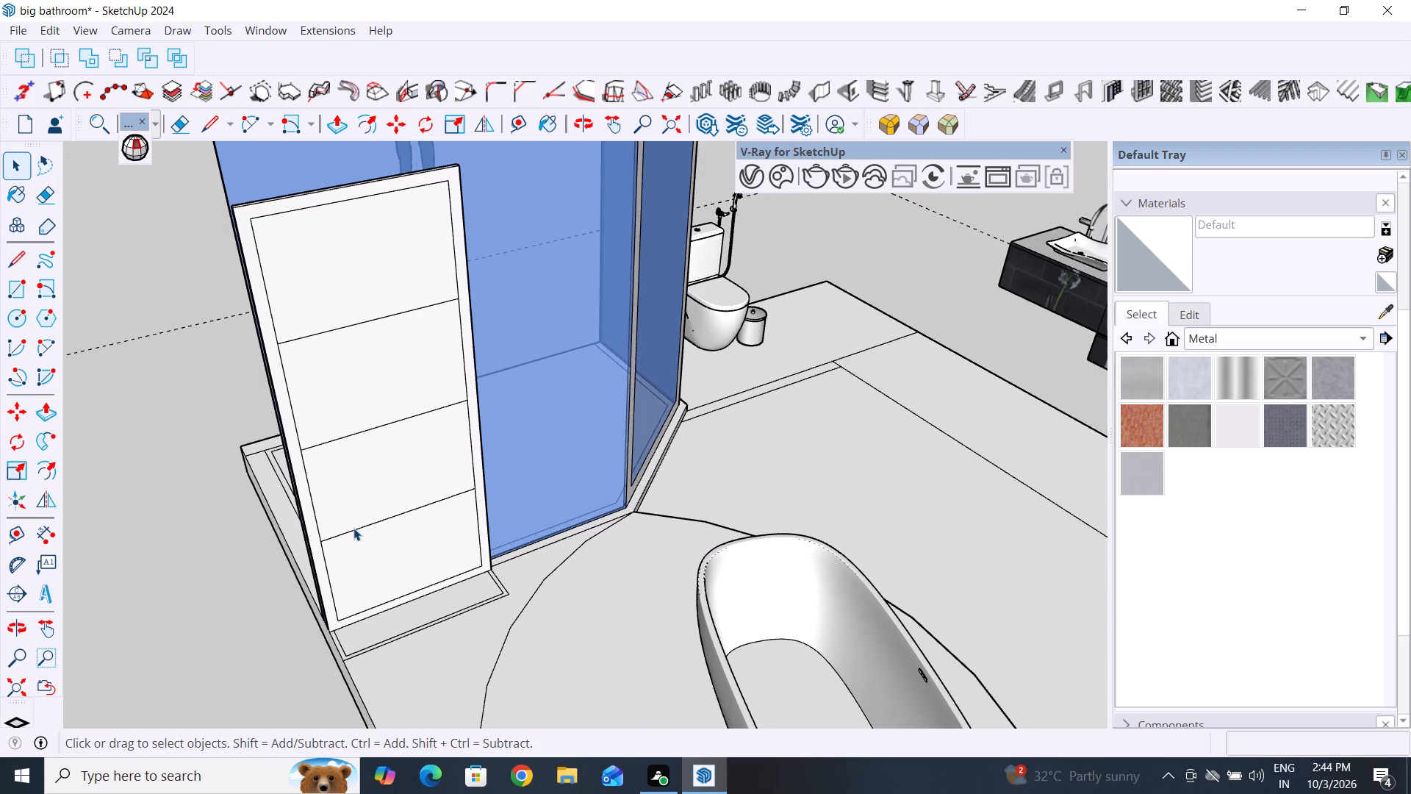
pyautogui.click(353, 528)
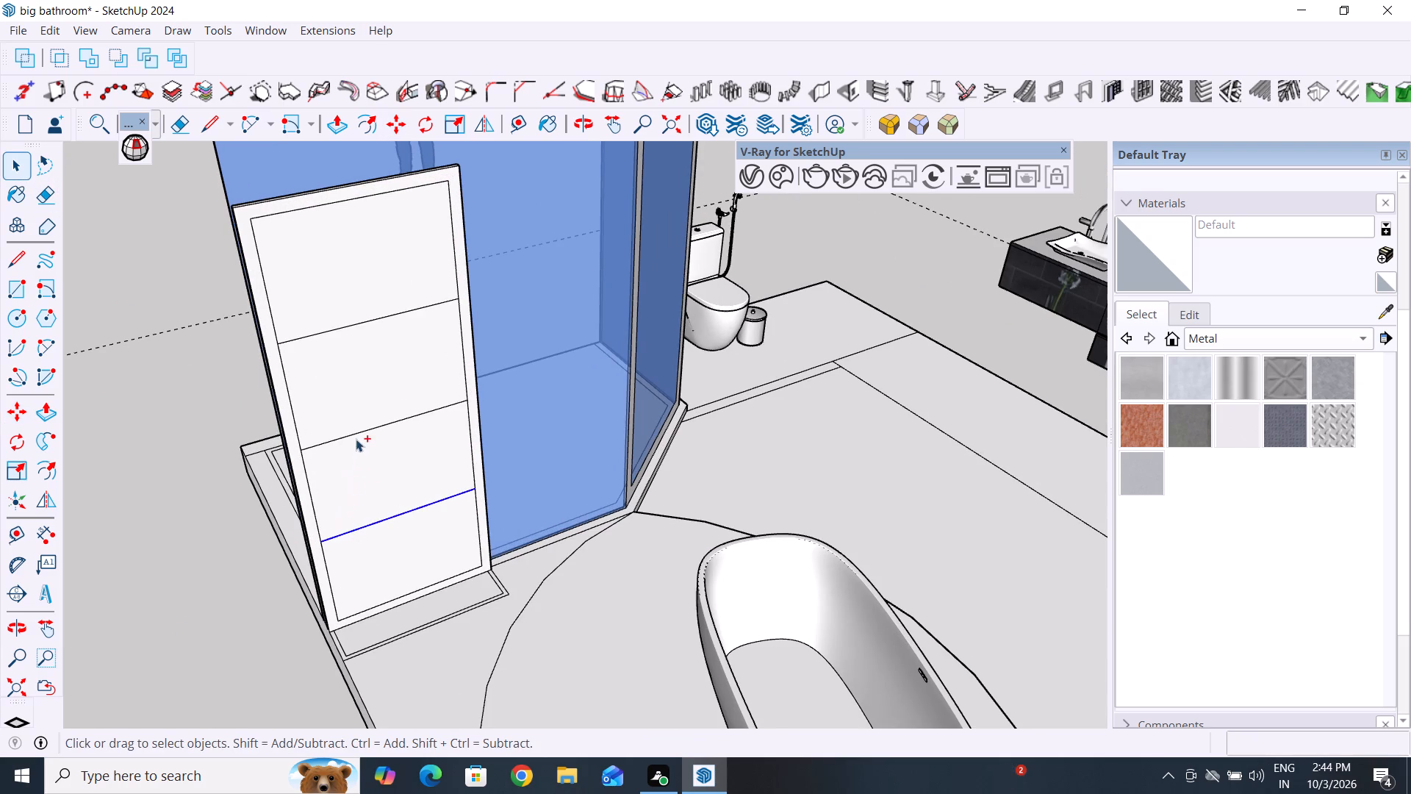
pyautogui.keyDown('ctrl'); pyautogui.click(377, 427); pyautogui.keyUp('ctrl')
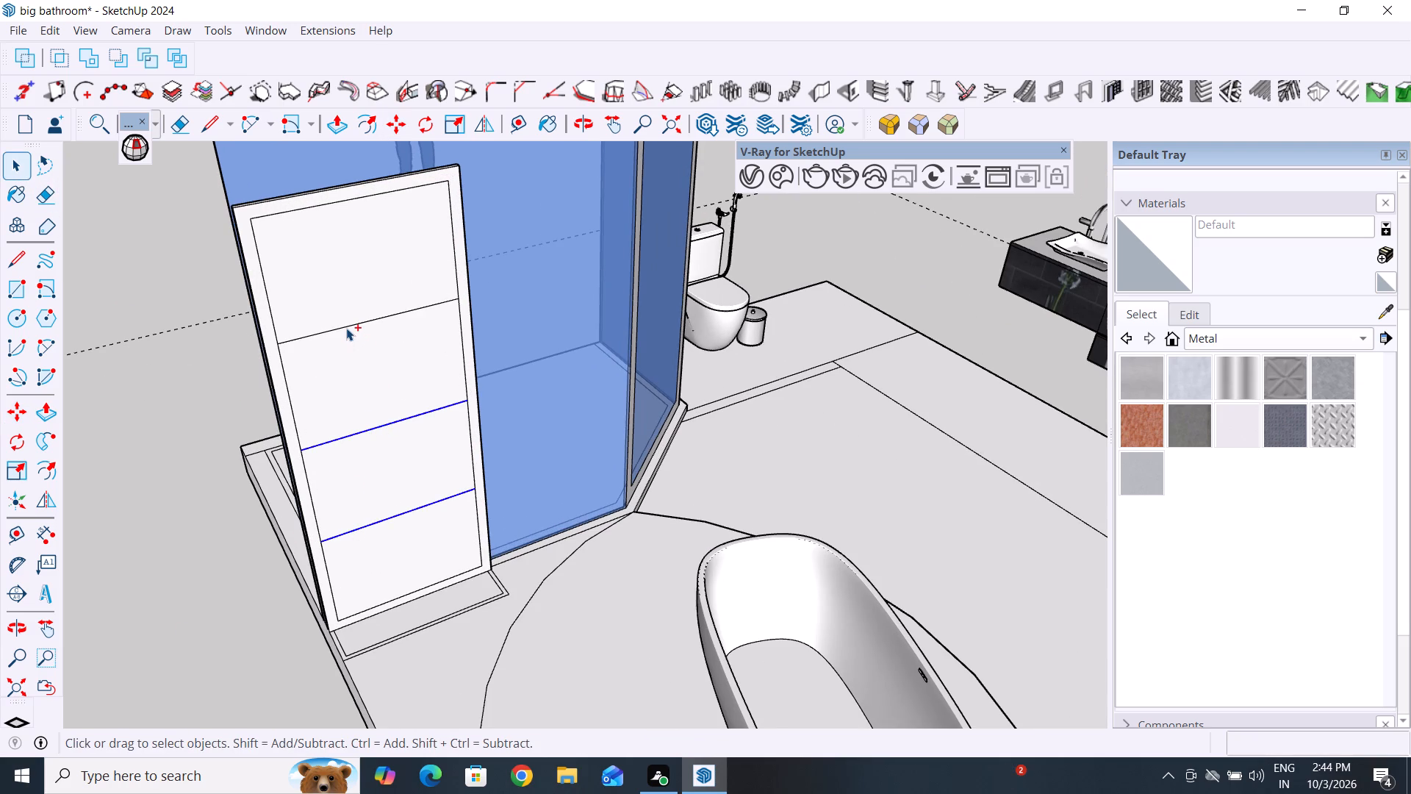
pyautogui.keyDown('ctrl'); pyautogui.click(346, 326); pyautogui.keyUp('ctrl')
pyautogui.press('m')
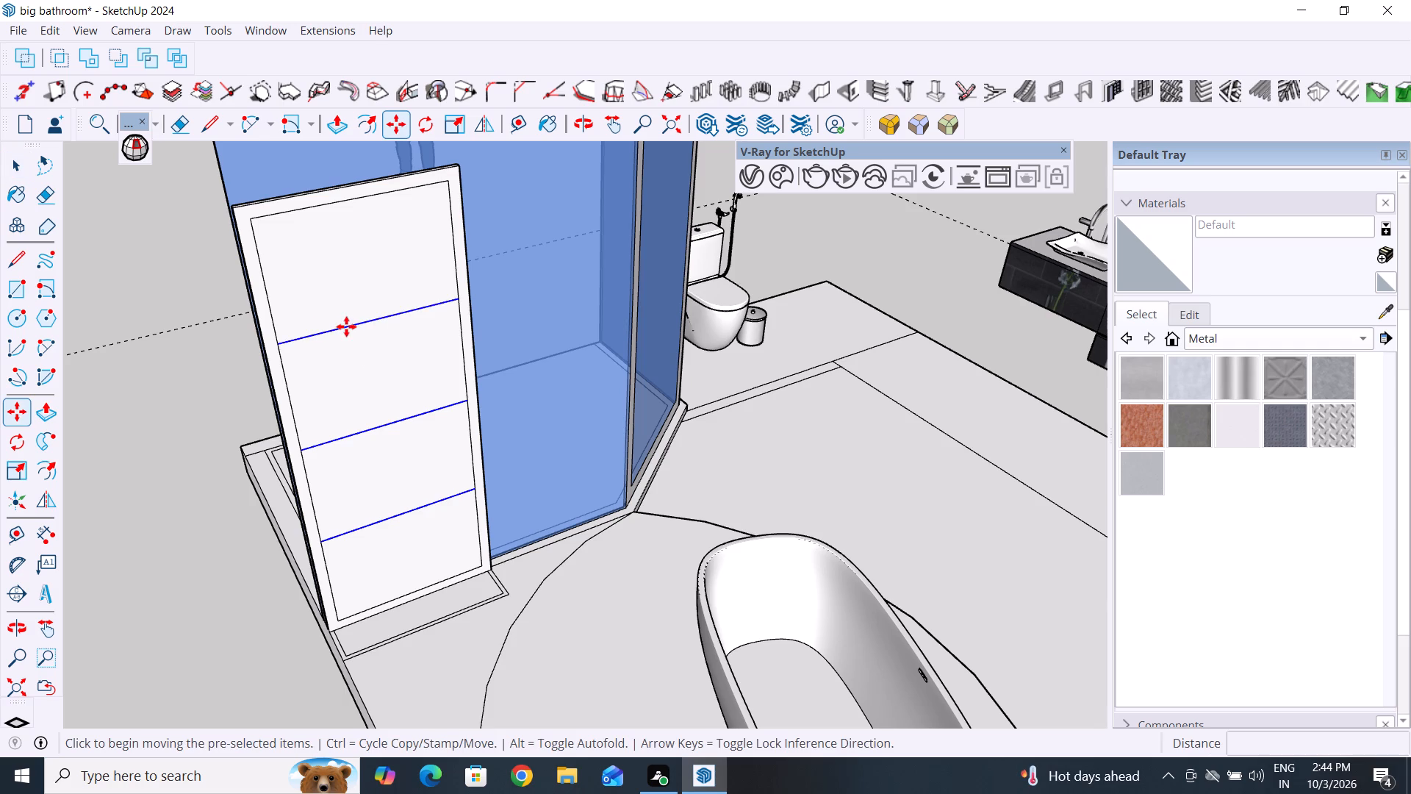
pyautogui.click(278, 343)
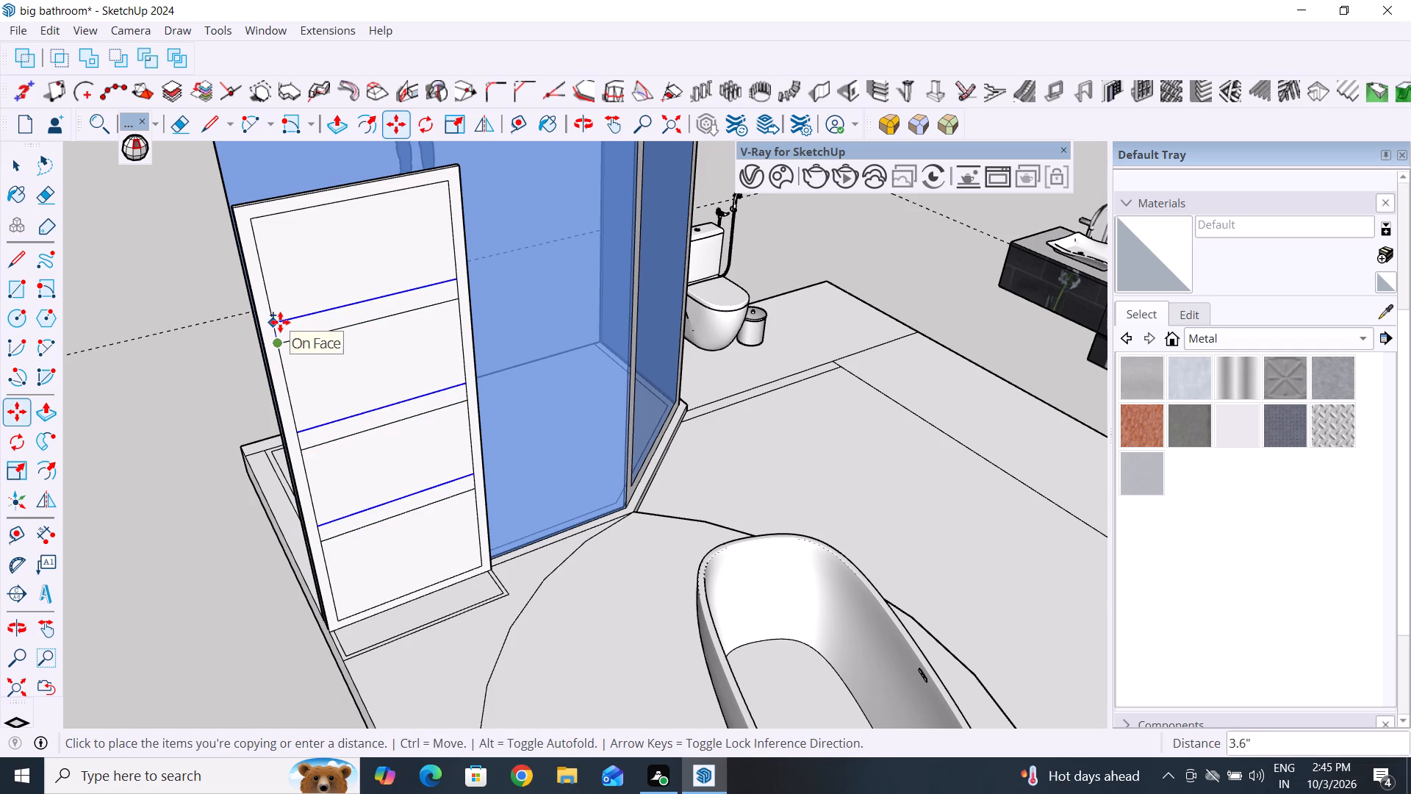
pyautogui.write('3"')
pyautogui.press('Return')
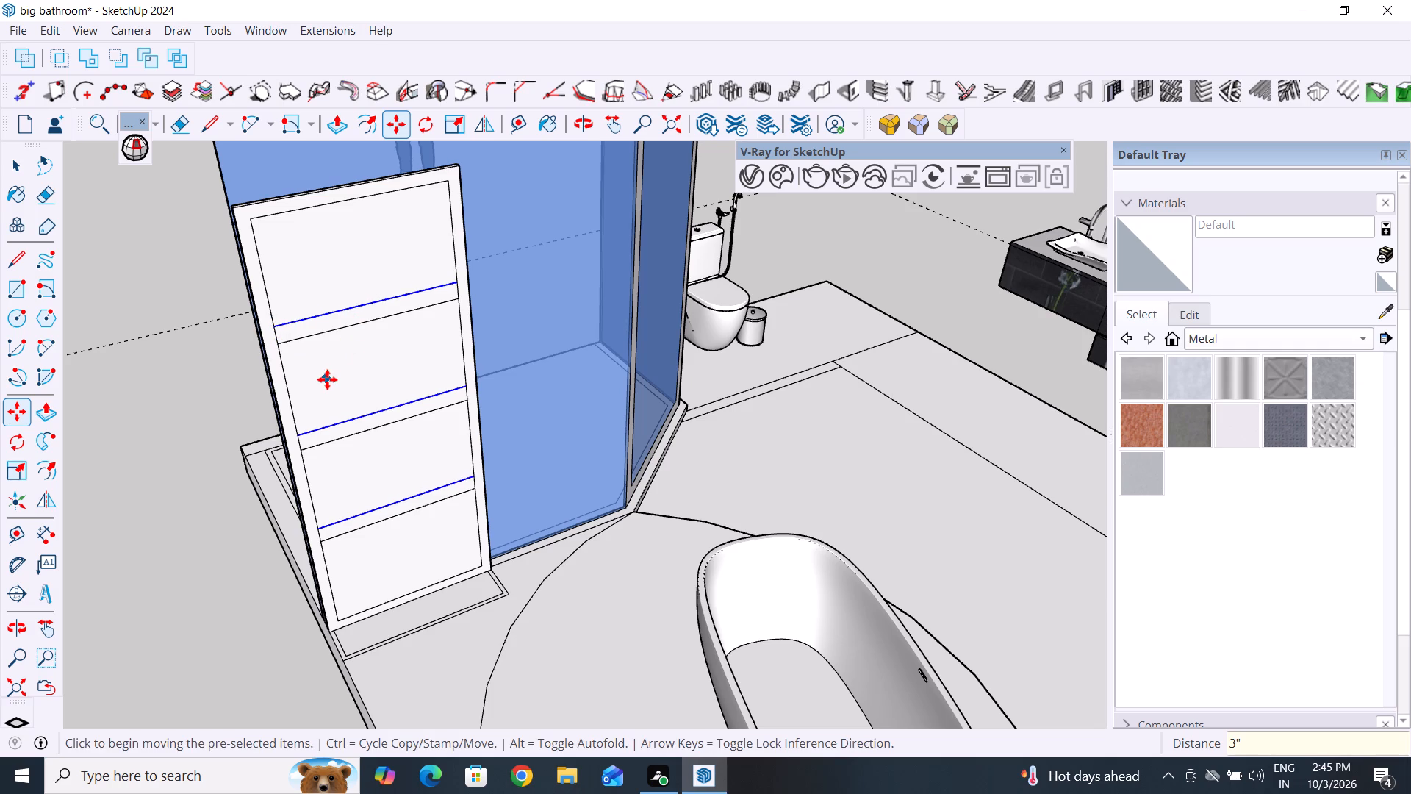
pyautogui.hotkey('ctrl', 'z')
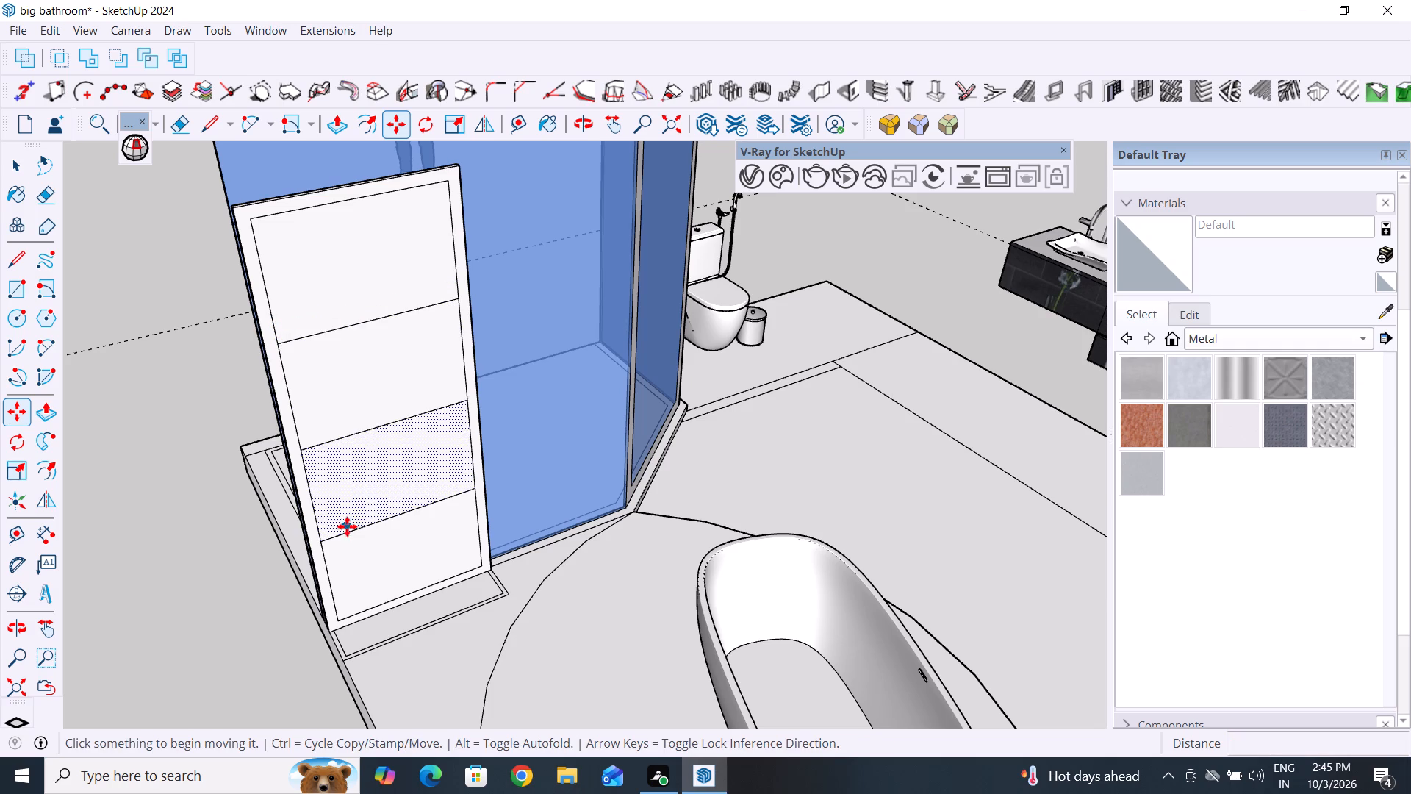
# Copy the three horizontal divider lines upward by 2" to form three cross rails on the panel face.
pyautogui.click(10, 165)
pyautogui.click(359, 529)
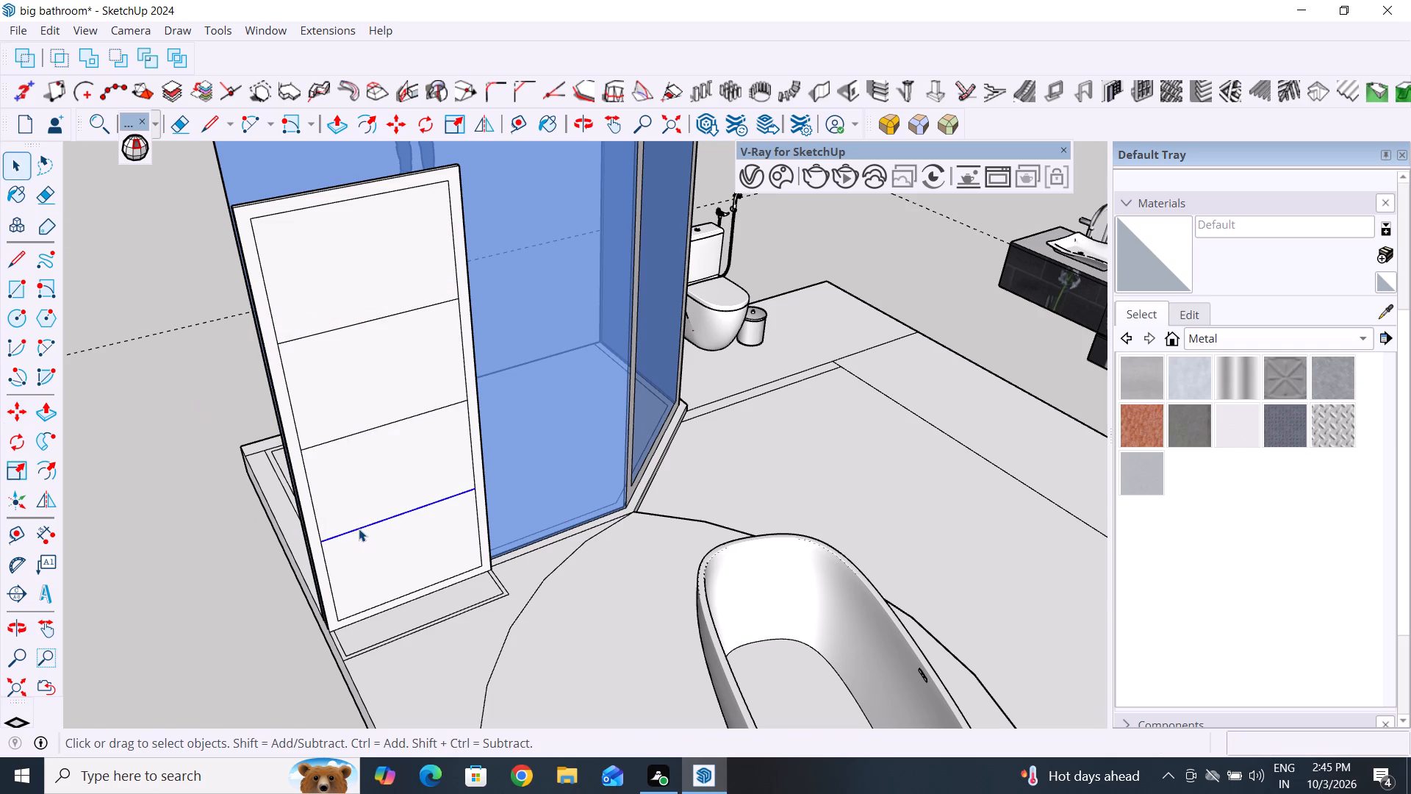
pyautogui.keyDown('ctrl'); pyautogui.click(356, 434); pyautogui.keyUp('ctrl')
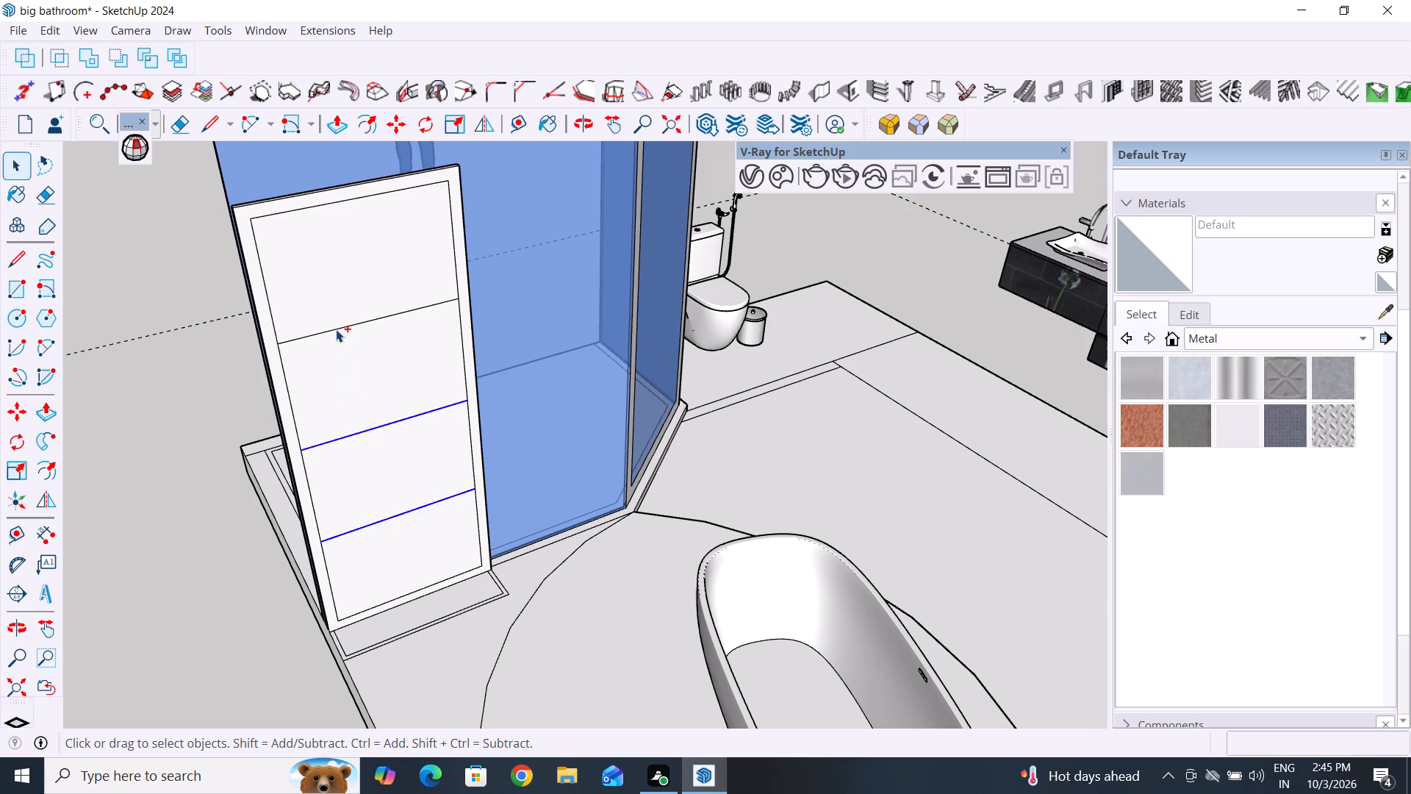
pyautogui.keyDown('ctrl'); pyautogui.click(336, 328); pyautogui.keyUp('ctrl')
pyautogui.press('m')
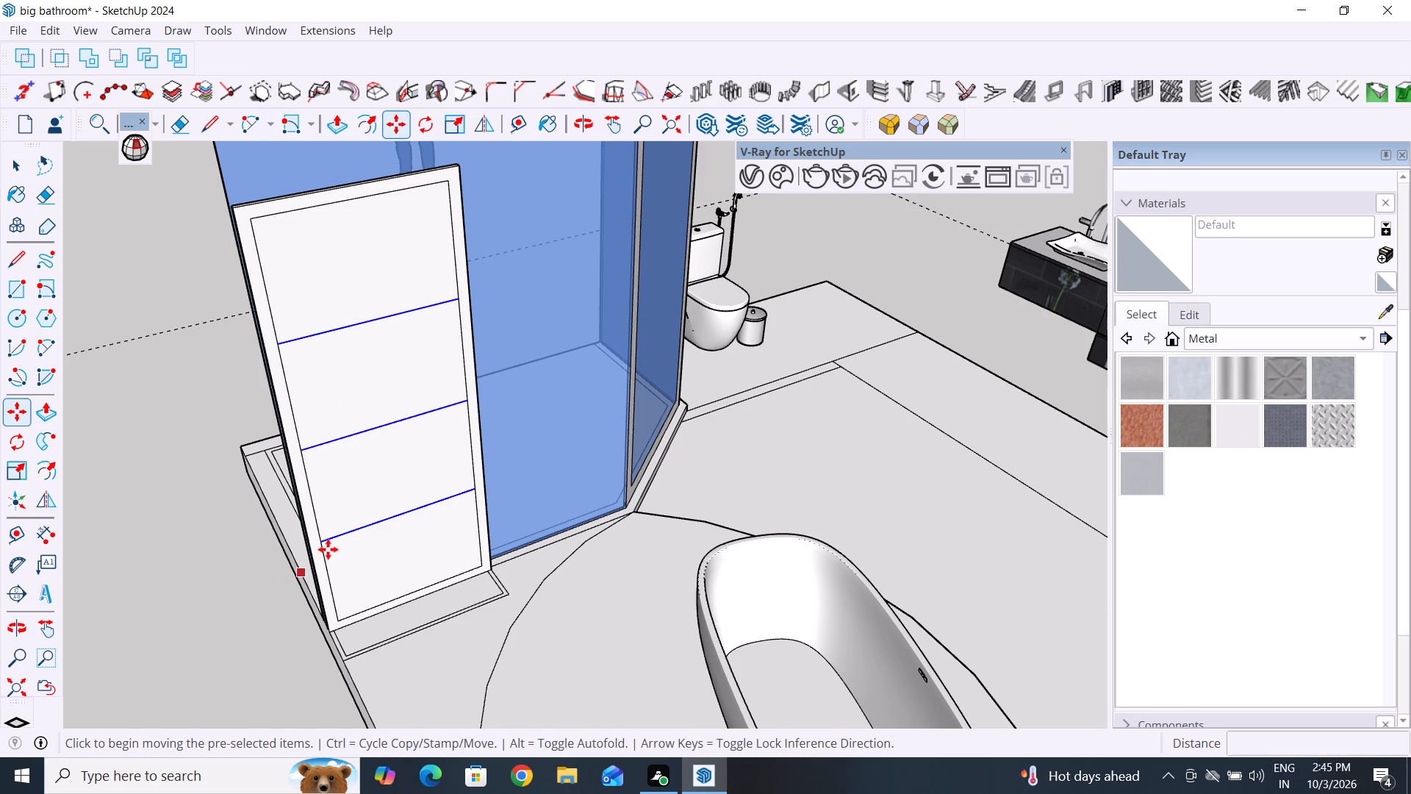
pyautogui.click(325, 544)
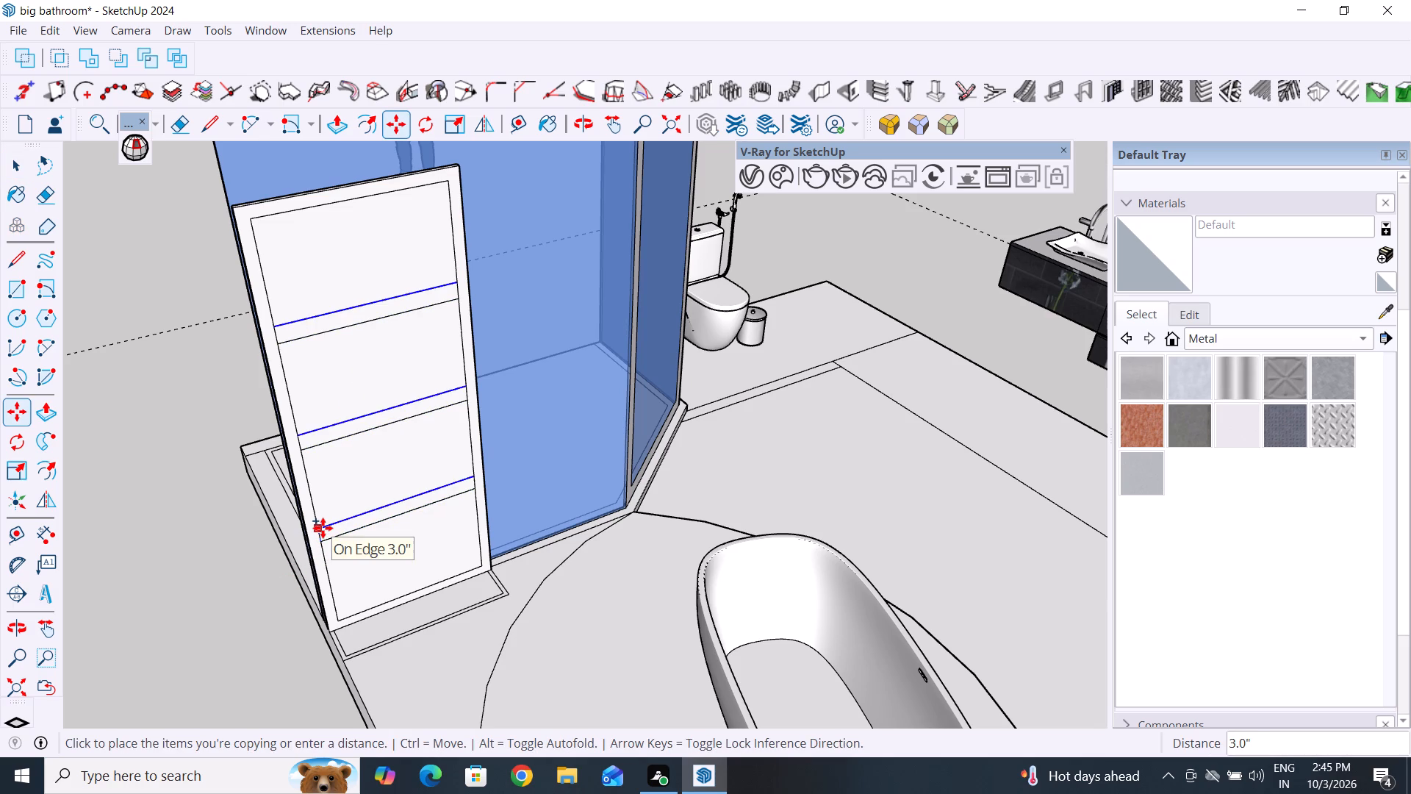
pyautogui.write('2"')
pyautogui.press('Return')
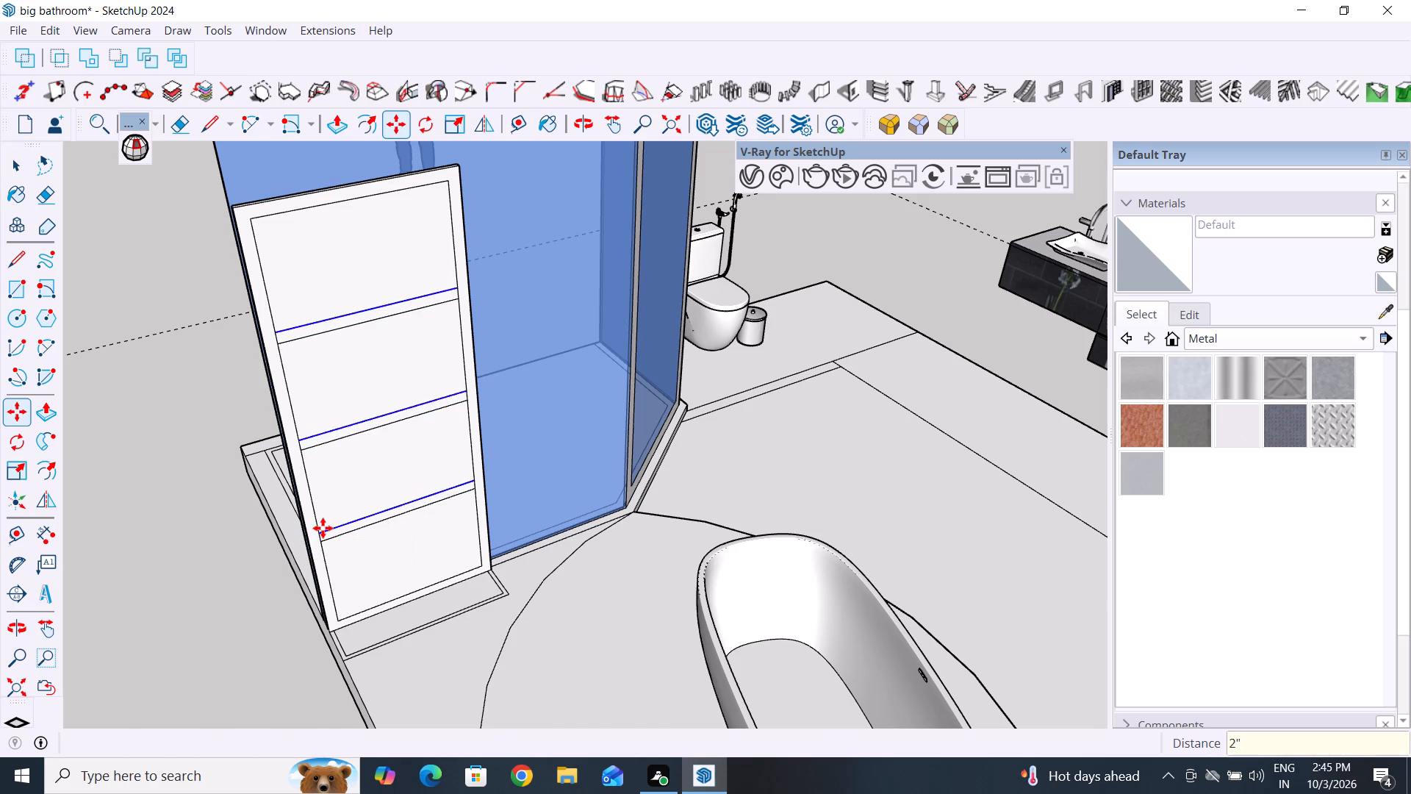
pyautogui.click(20, 164)
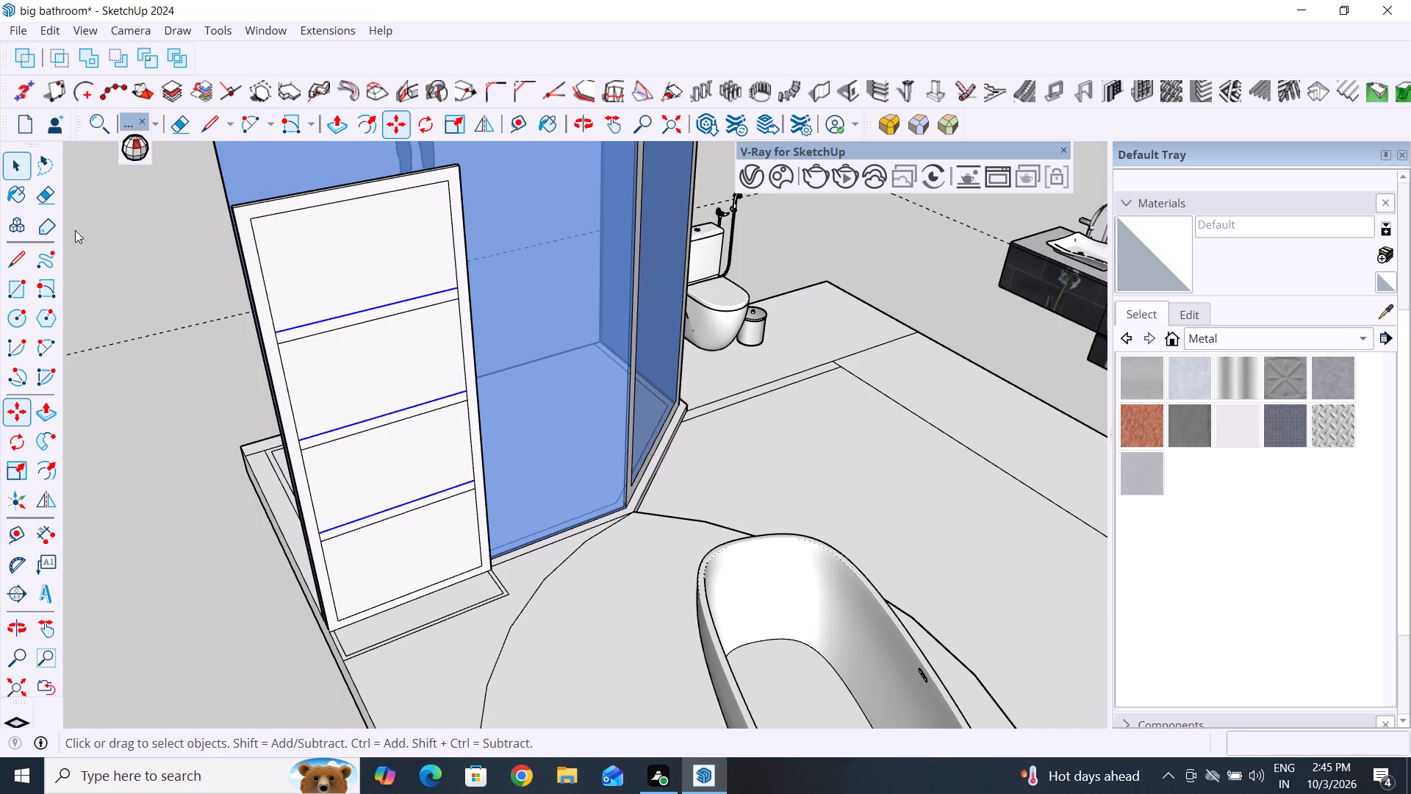
pyautogui.click(129, 304)
pyautogui.click(353, 282)
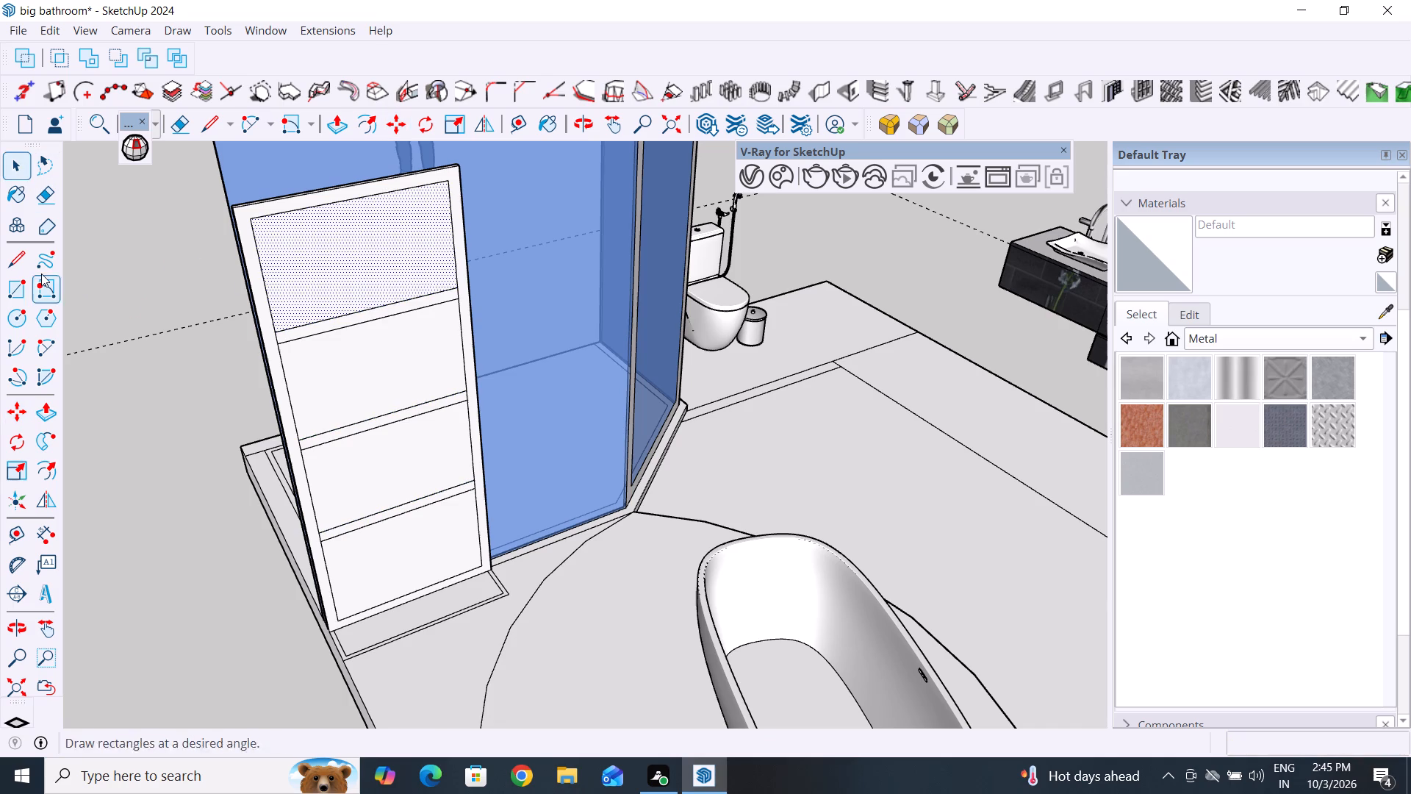
# Extend the top rail's lower line across the frame border to both outer panel edges with short edges about 2" long.
pyautogui.moveTo(317, 296); pyautogui.dragTo(429, 310, button='middle')
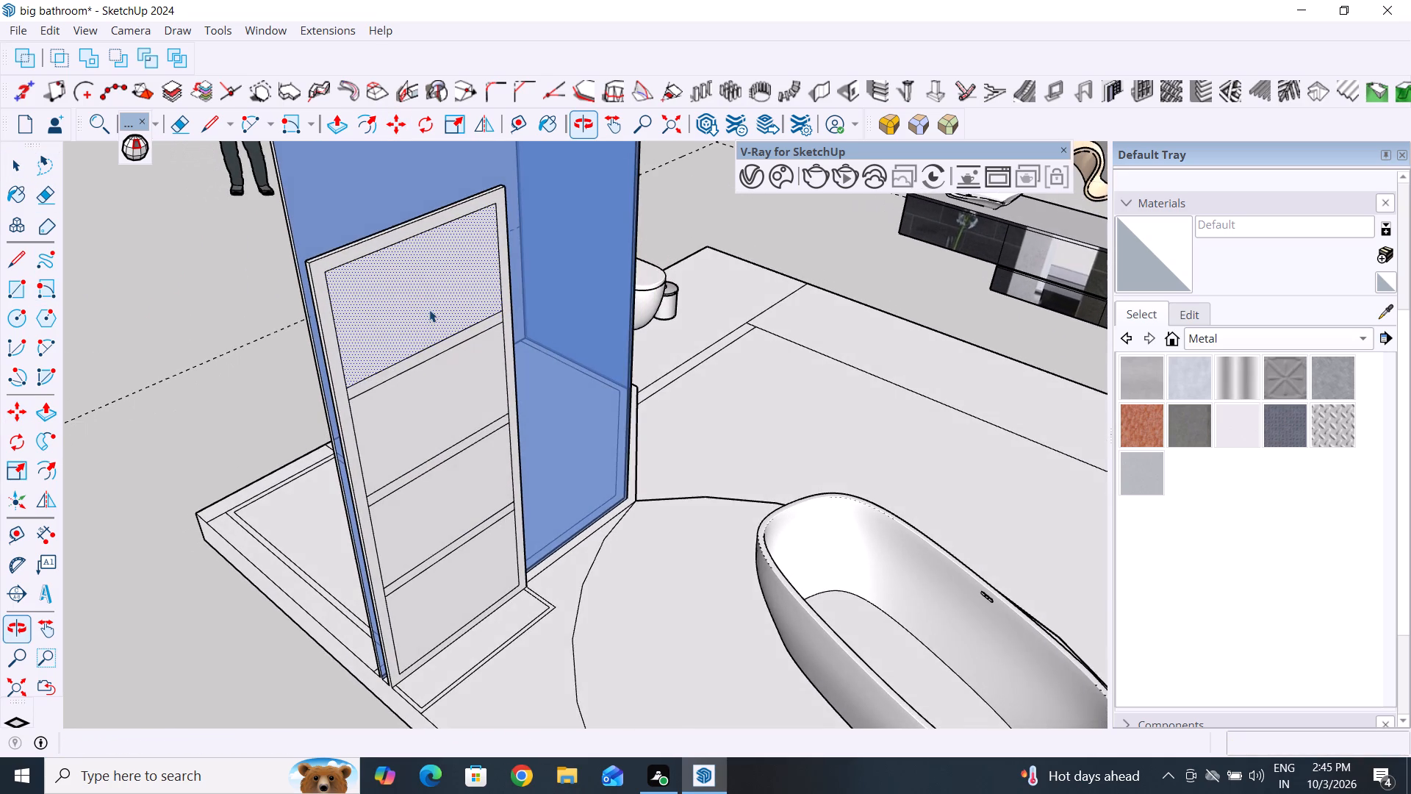
pyautogui.scroll(8, 351, 376)
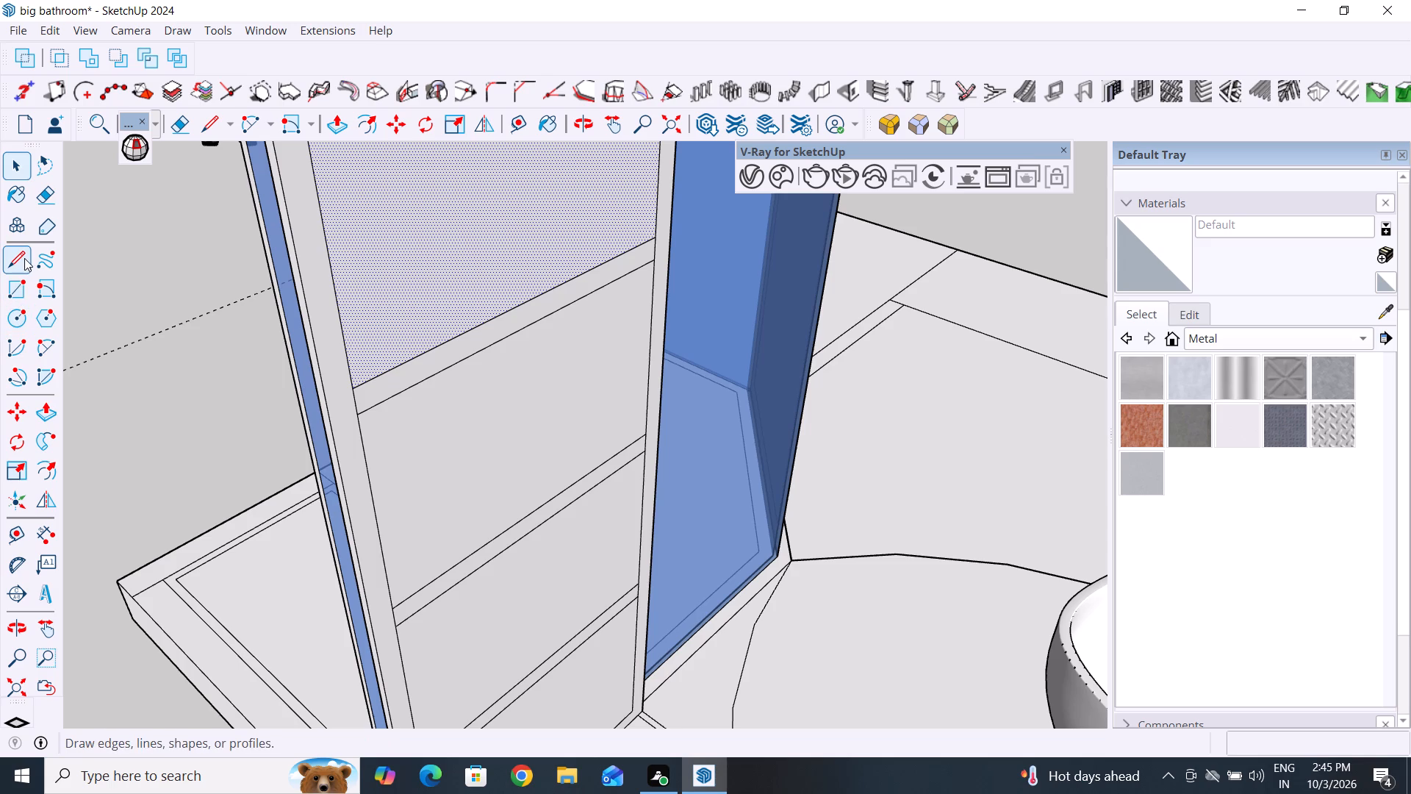
pyautogui.click(24, 258)
pyautogui.click(359, 418)
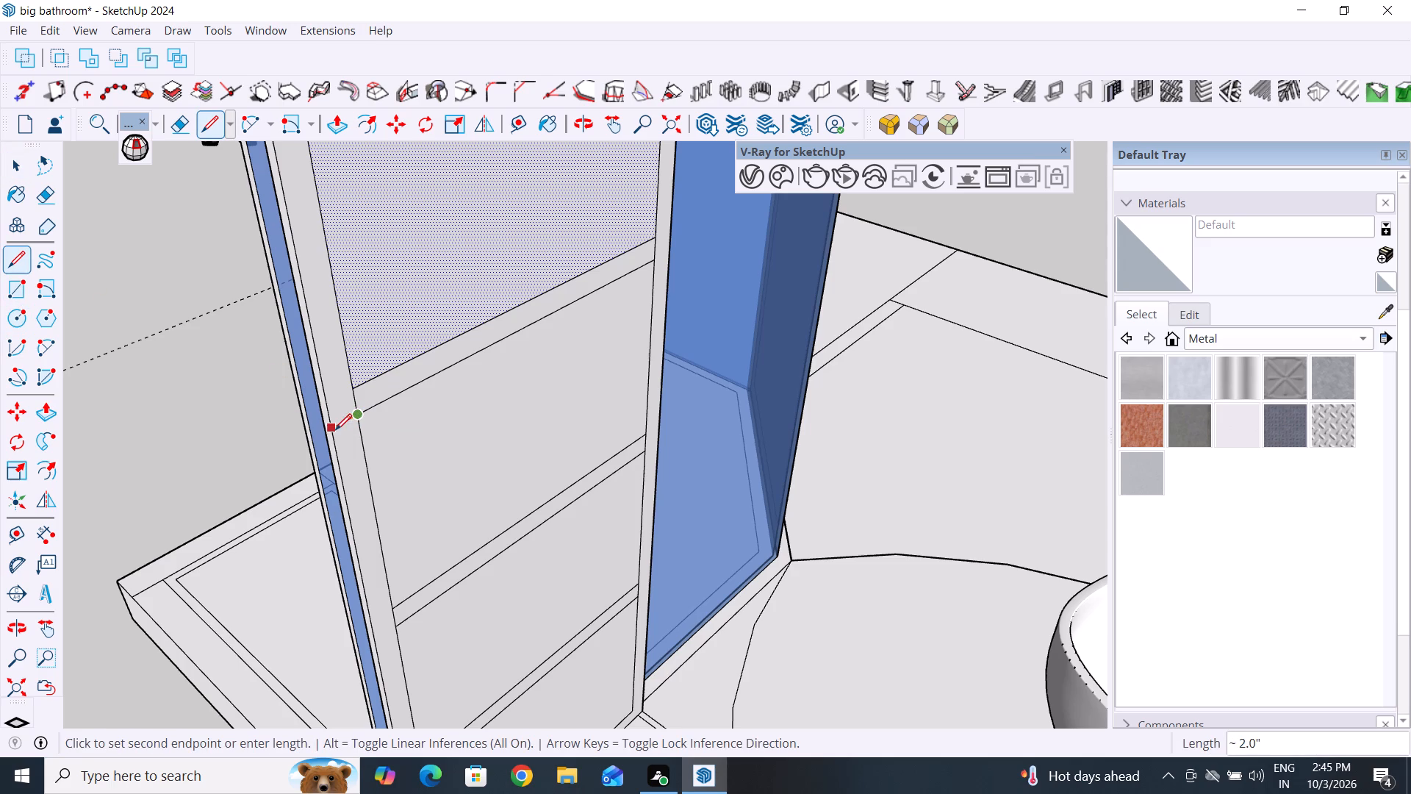
pyautogui.click(329, 434)
pyautogui.press('space')
pyautogui.scroll(-4, 407, 429)
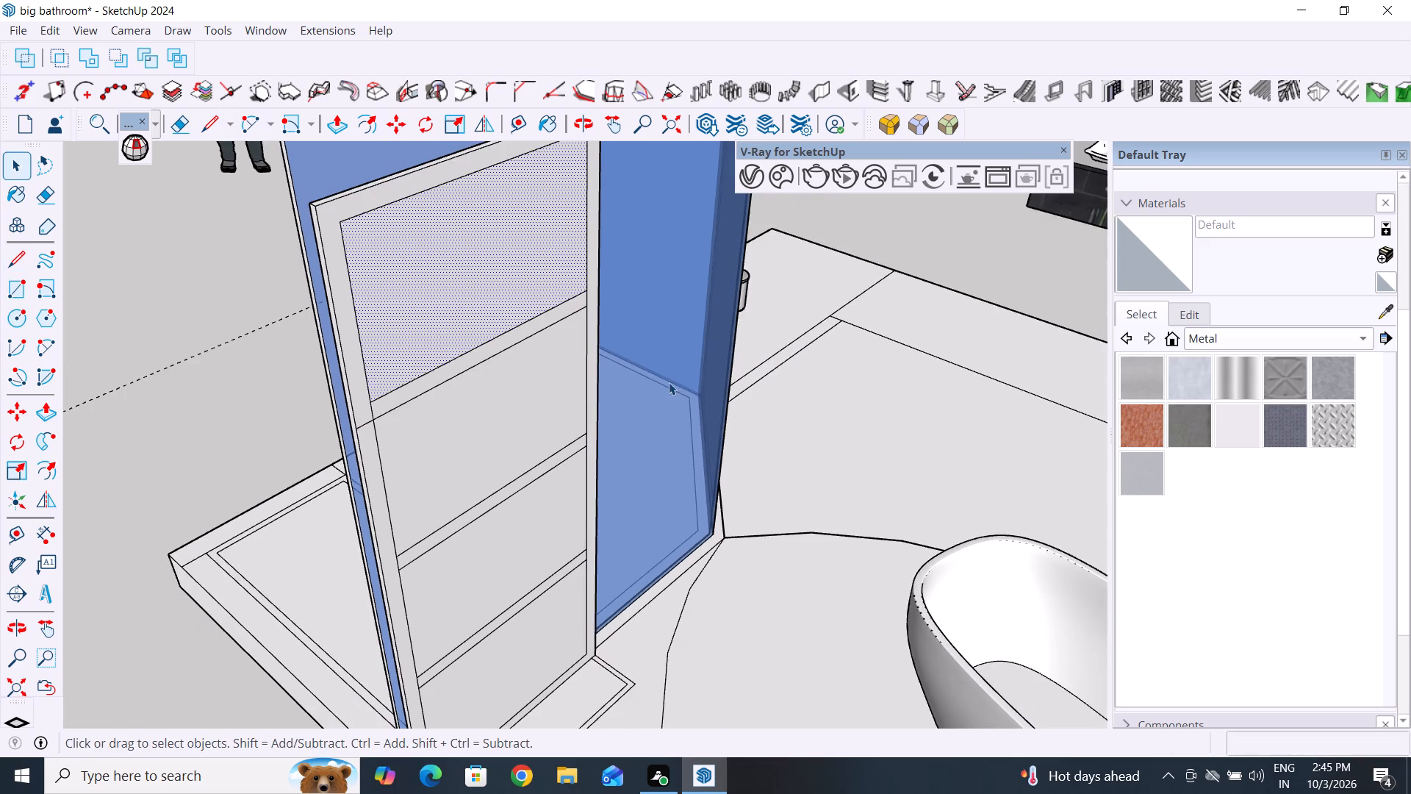
pyautogui.moveTo(661, 387); pyautogui.dragTo(494, 417, button='middle')
pyautogui.scroll(3, 447, 322)
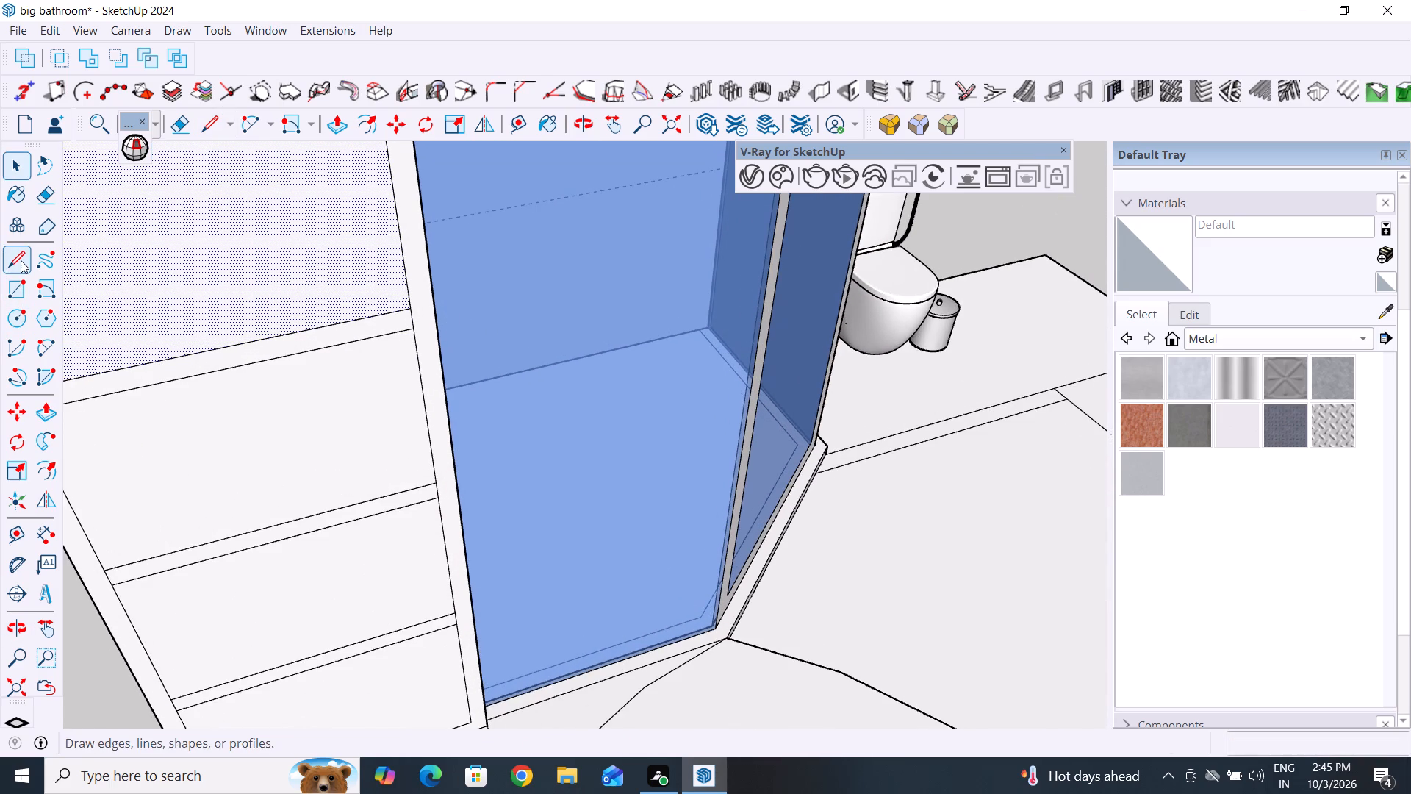
pyautogui.click(21, 260)
pyautogui.click(417, 331)
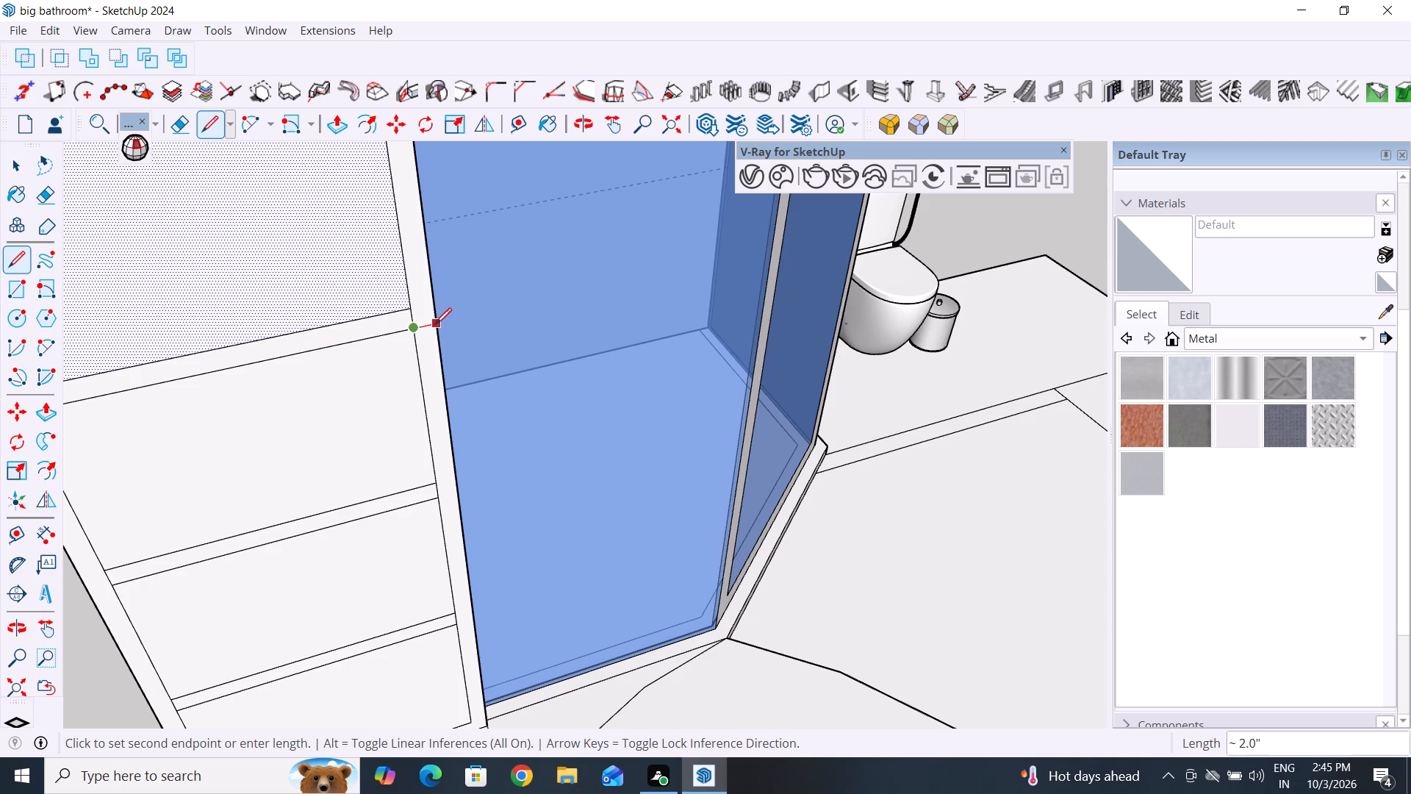
pyautogui.click(437, 323)
pyautogui.press('space')
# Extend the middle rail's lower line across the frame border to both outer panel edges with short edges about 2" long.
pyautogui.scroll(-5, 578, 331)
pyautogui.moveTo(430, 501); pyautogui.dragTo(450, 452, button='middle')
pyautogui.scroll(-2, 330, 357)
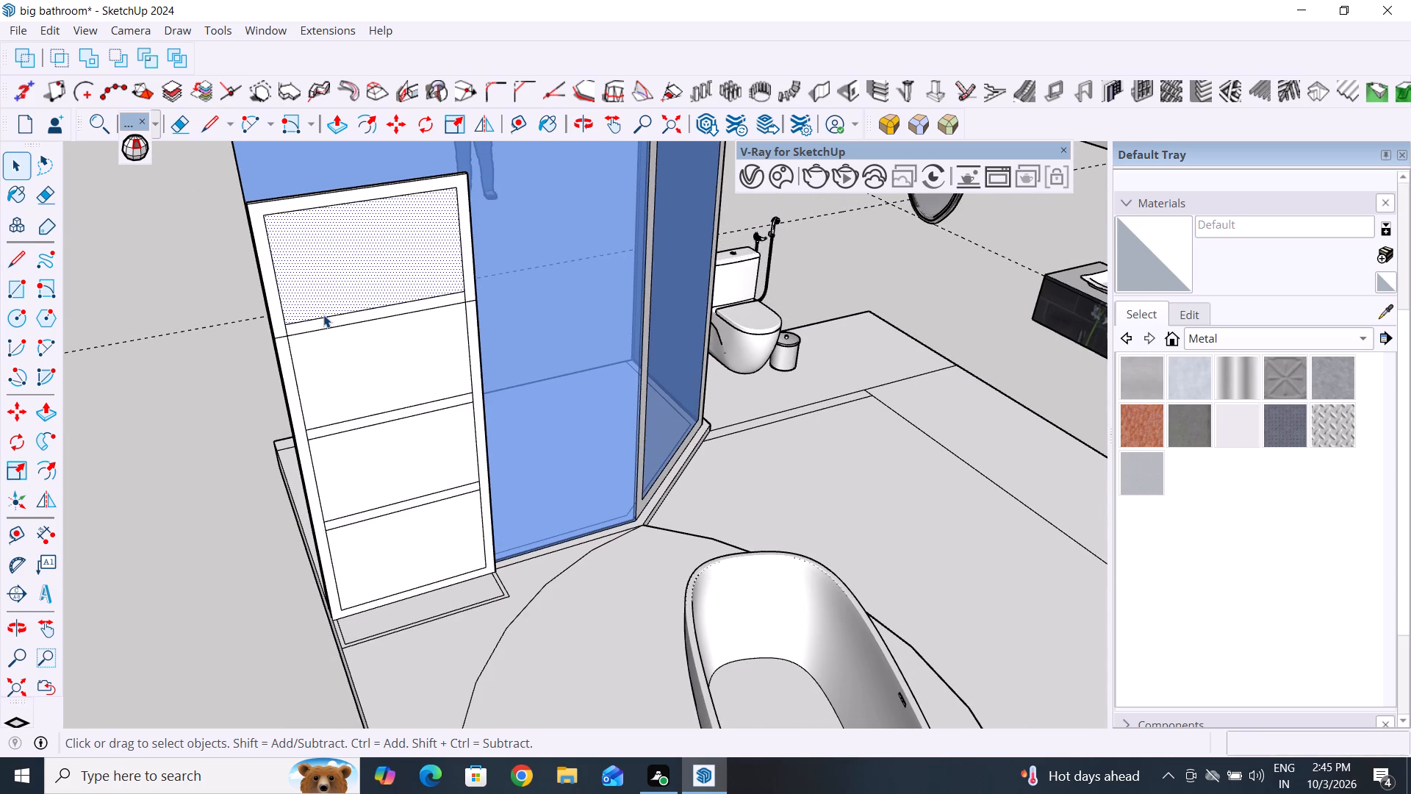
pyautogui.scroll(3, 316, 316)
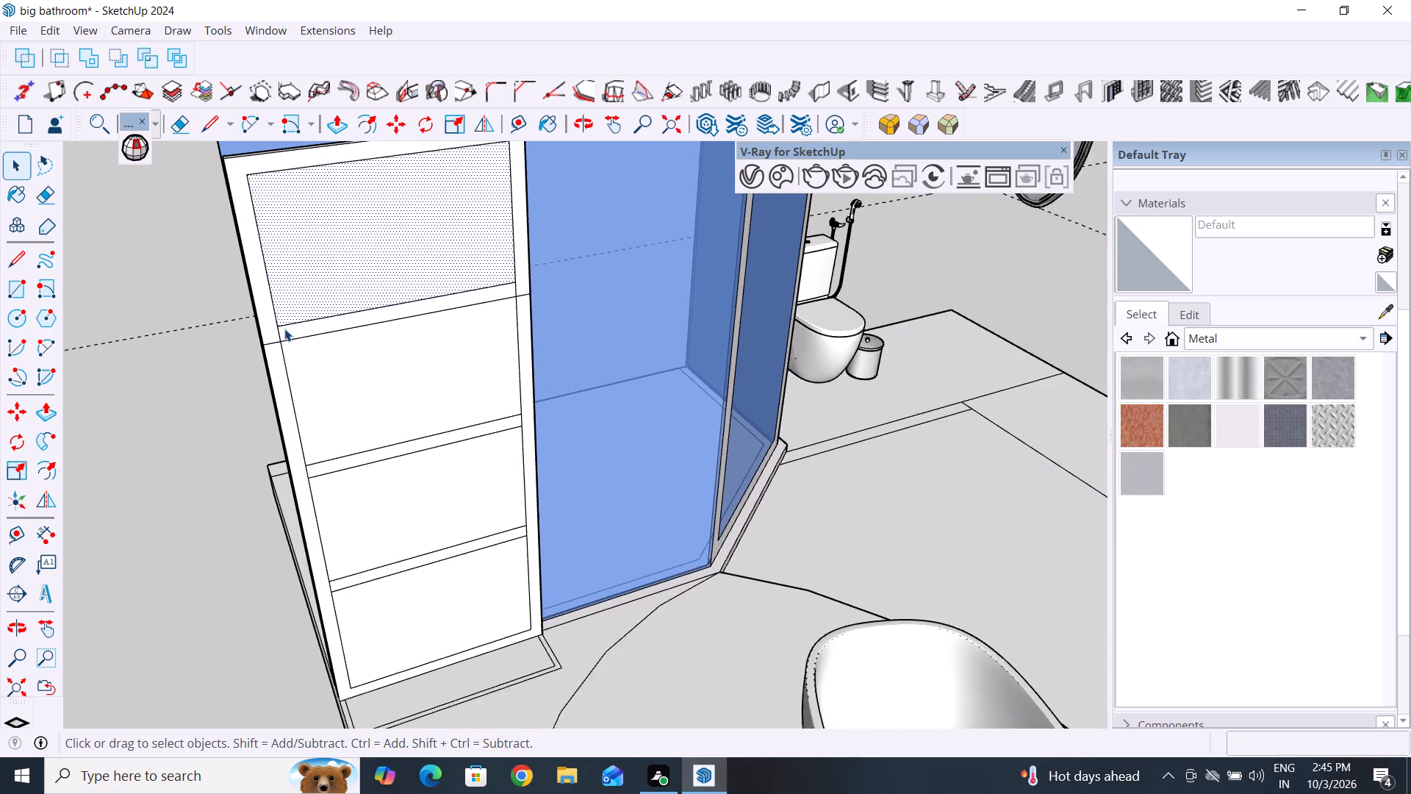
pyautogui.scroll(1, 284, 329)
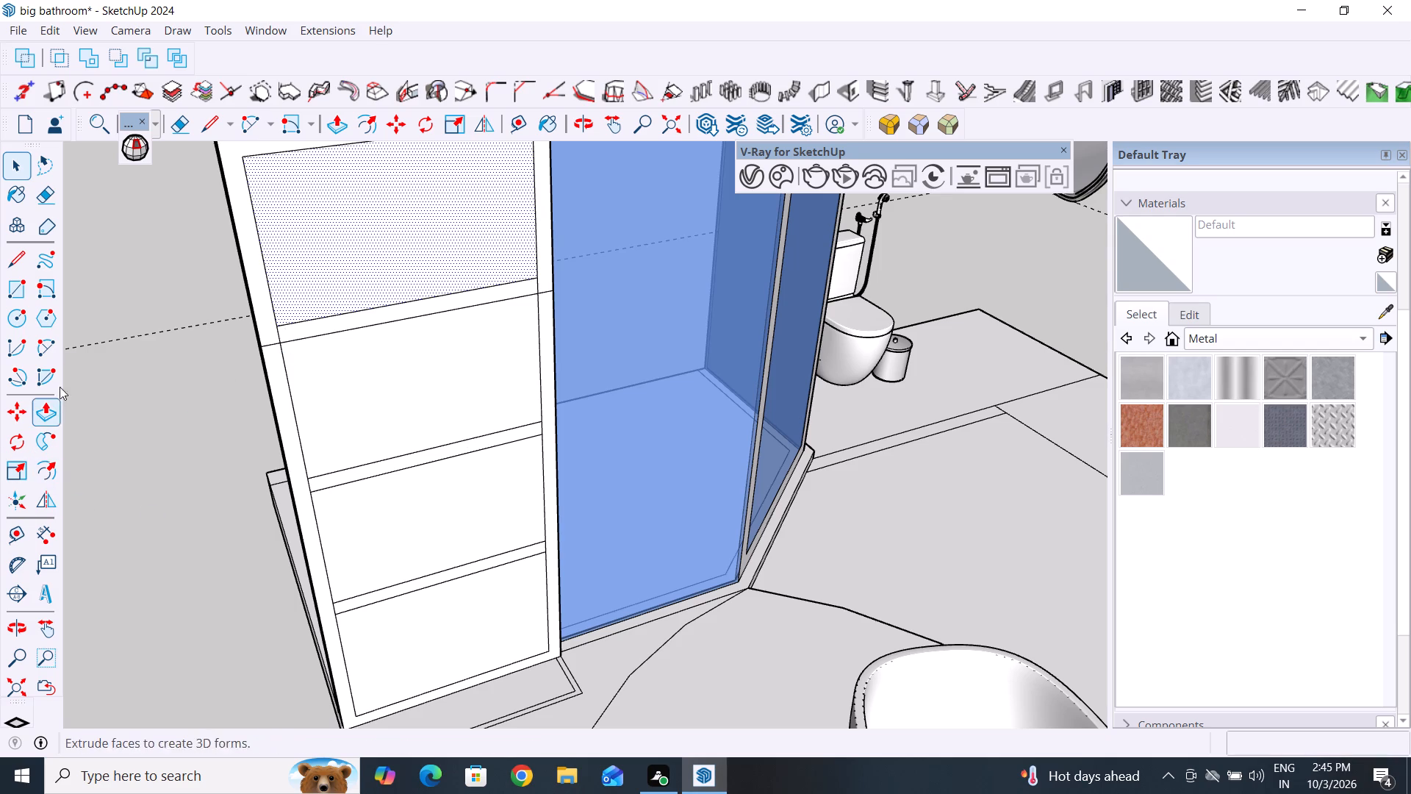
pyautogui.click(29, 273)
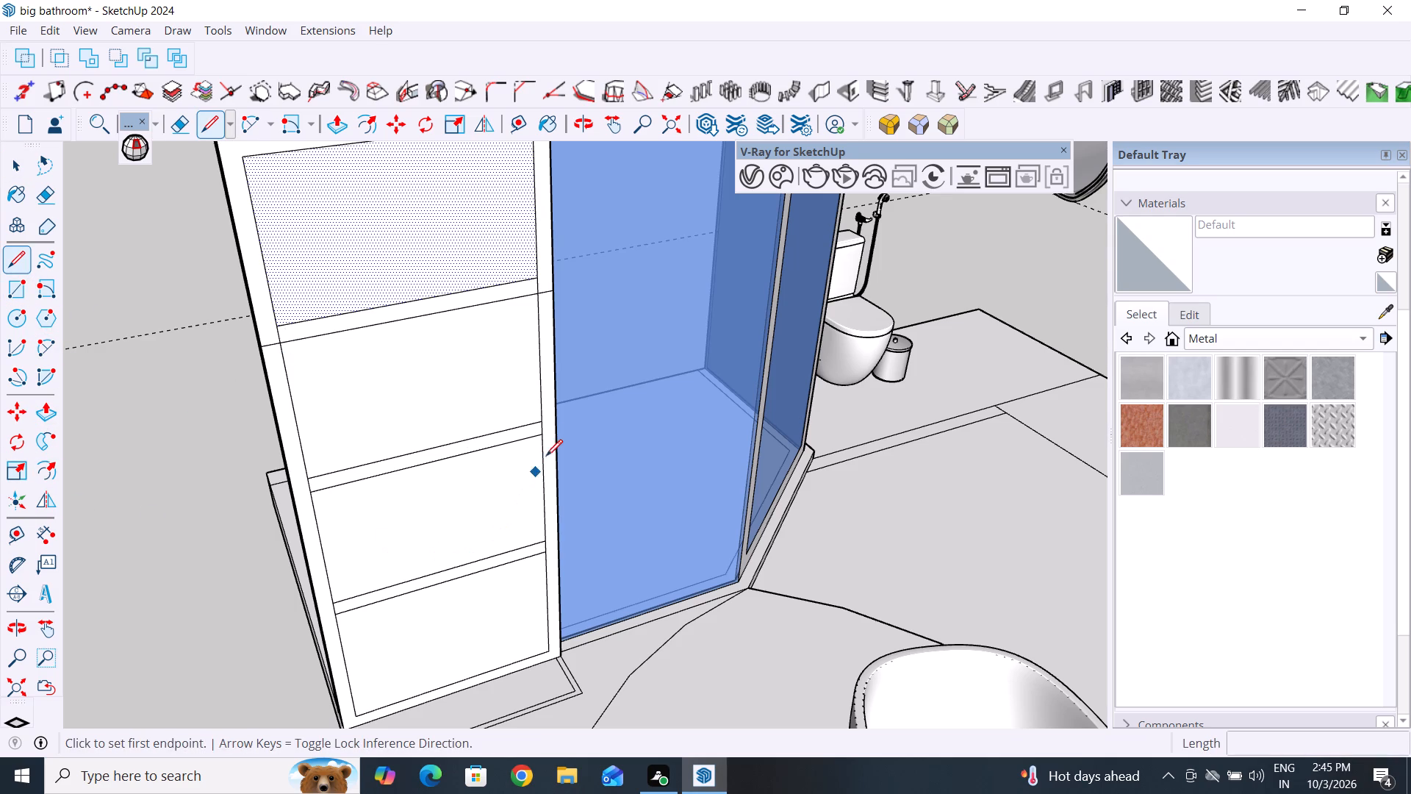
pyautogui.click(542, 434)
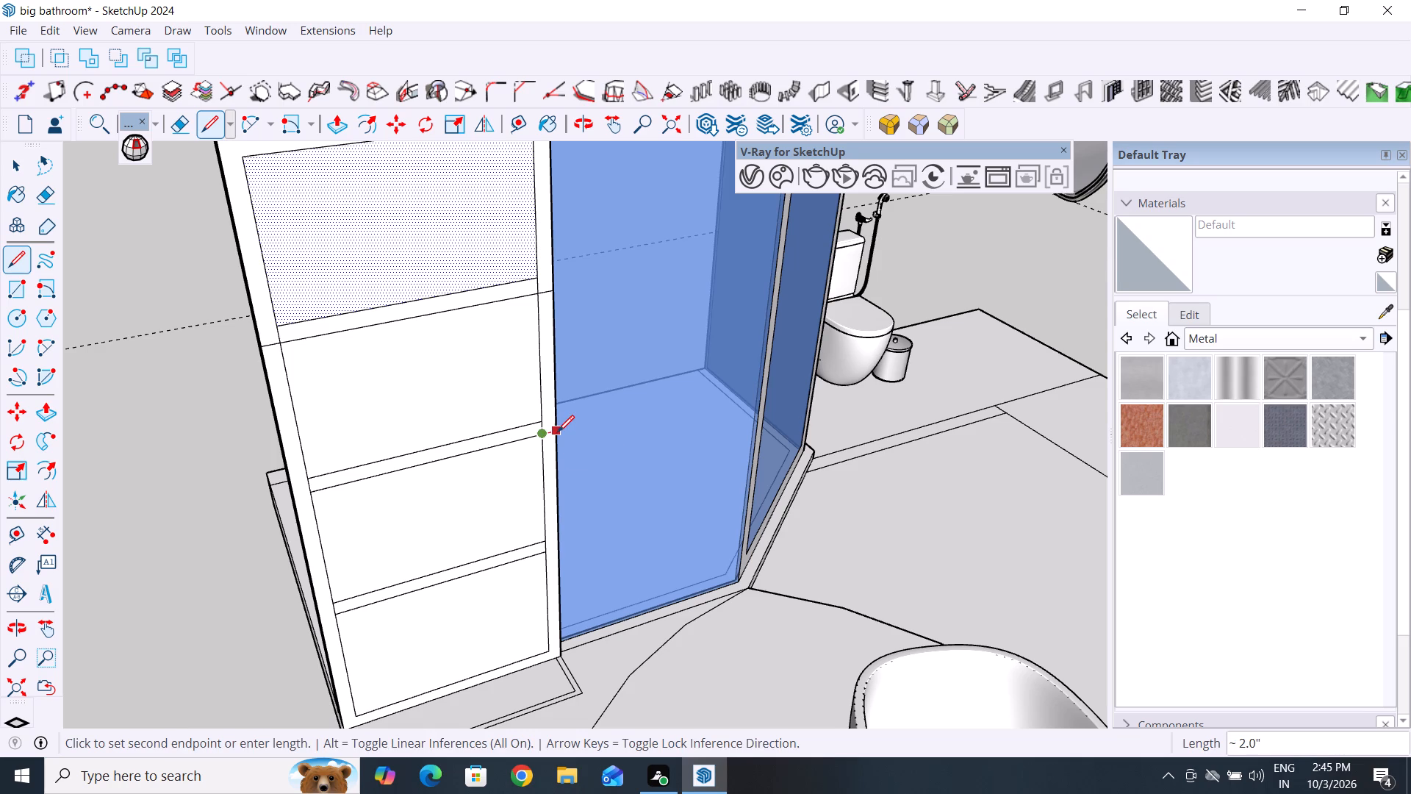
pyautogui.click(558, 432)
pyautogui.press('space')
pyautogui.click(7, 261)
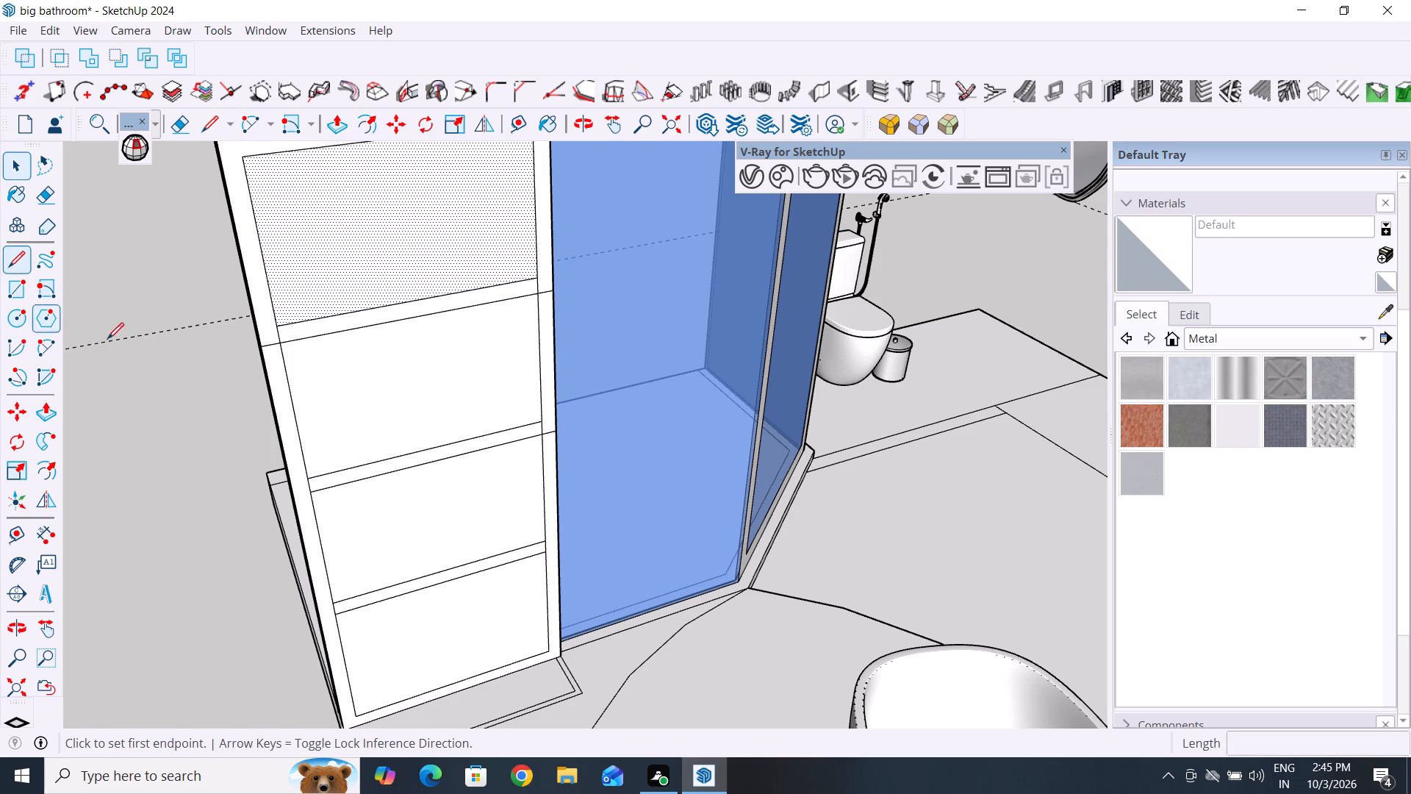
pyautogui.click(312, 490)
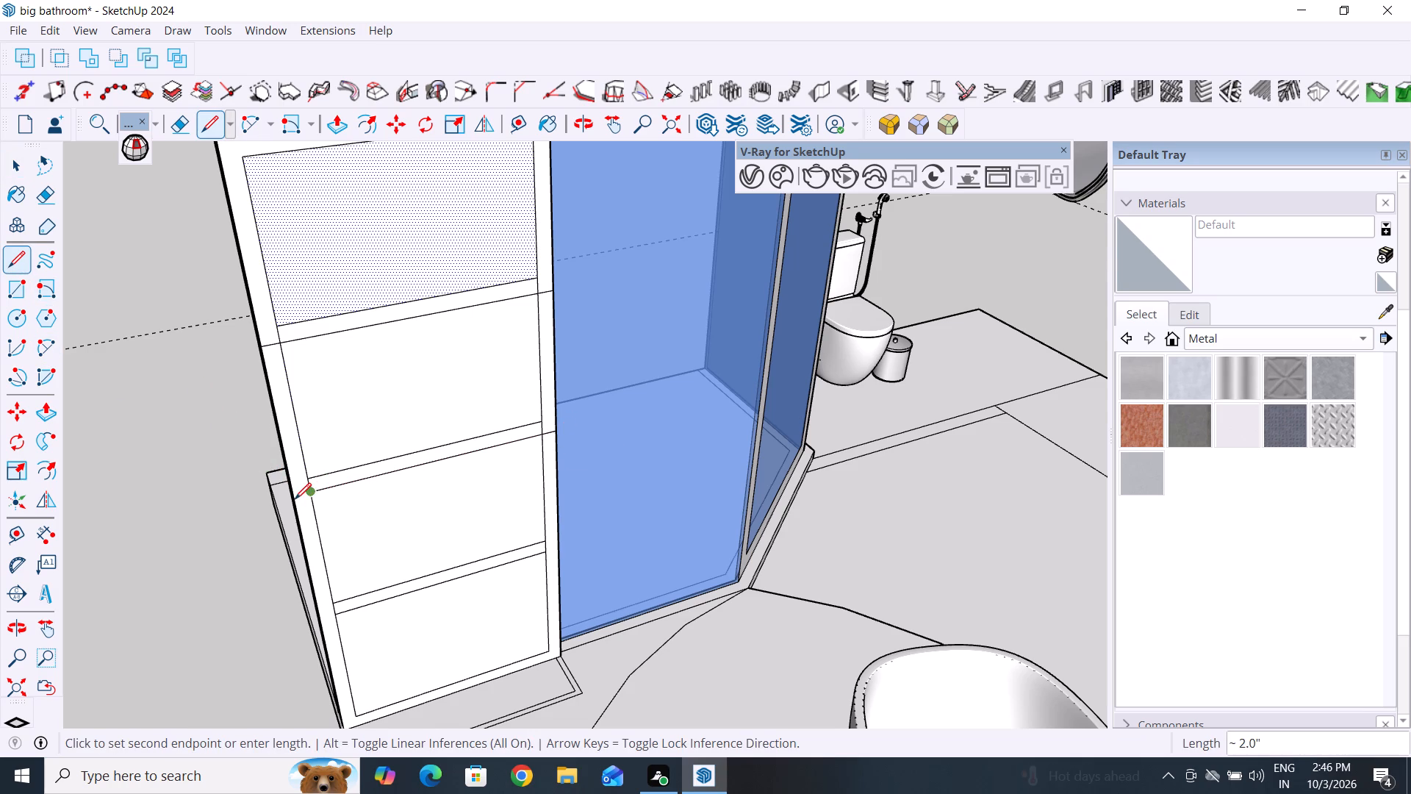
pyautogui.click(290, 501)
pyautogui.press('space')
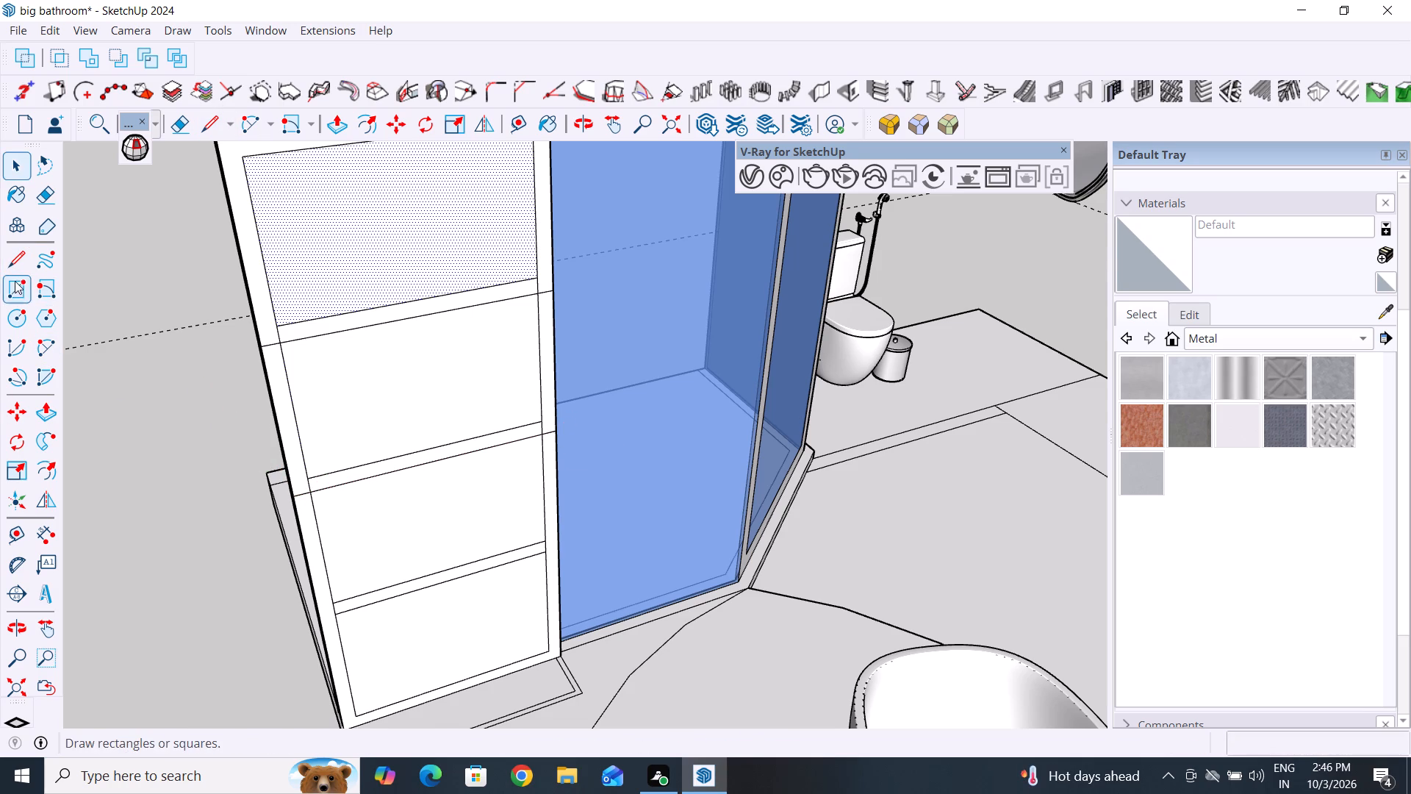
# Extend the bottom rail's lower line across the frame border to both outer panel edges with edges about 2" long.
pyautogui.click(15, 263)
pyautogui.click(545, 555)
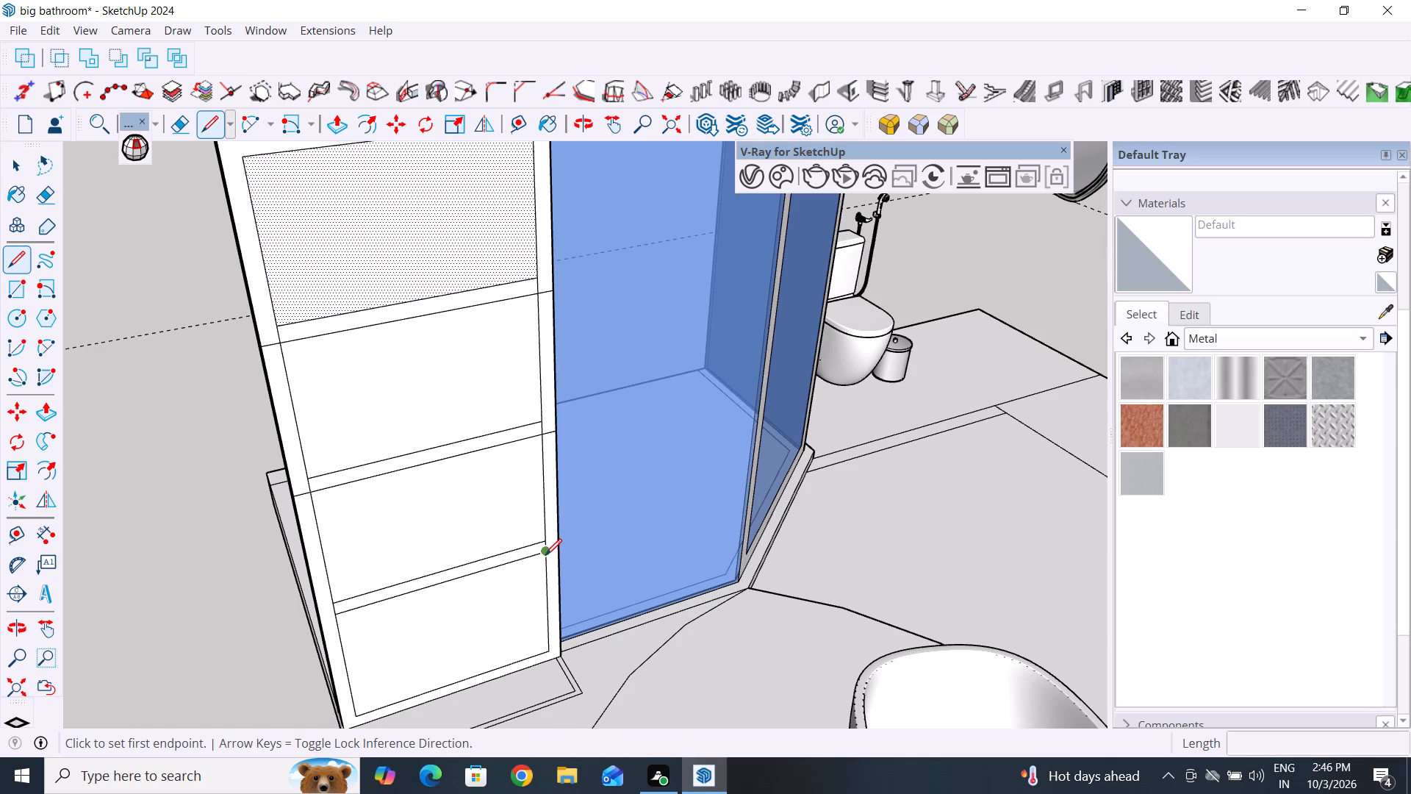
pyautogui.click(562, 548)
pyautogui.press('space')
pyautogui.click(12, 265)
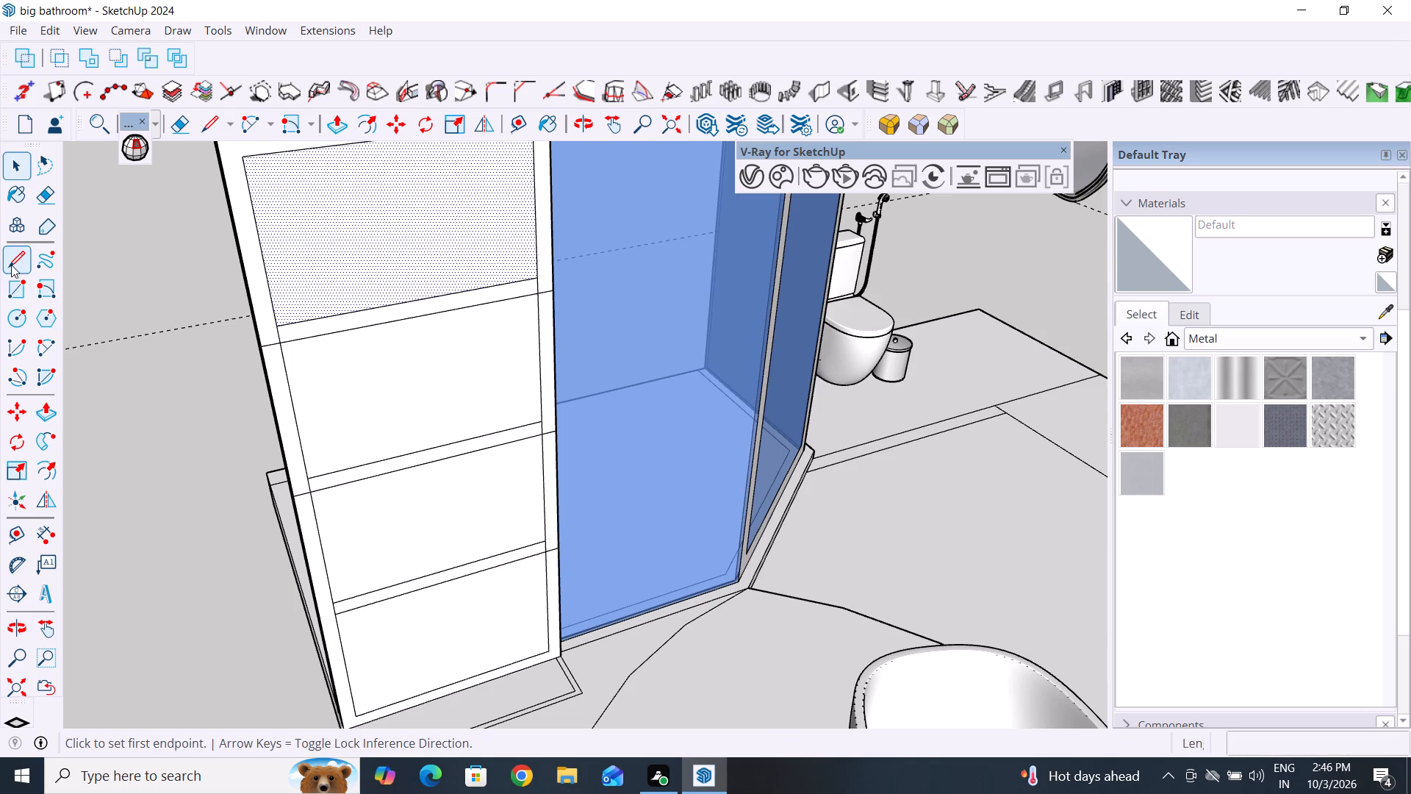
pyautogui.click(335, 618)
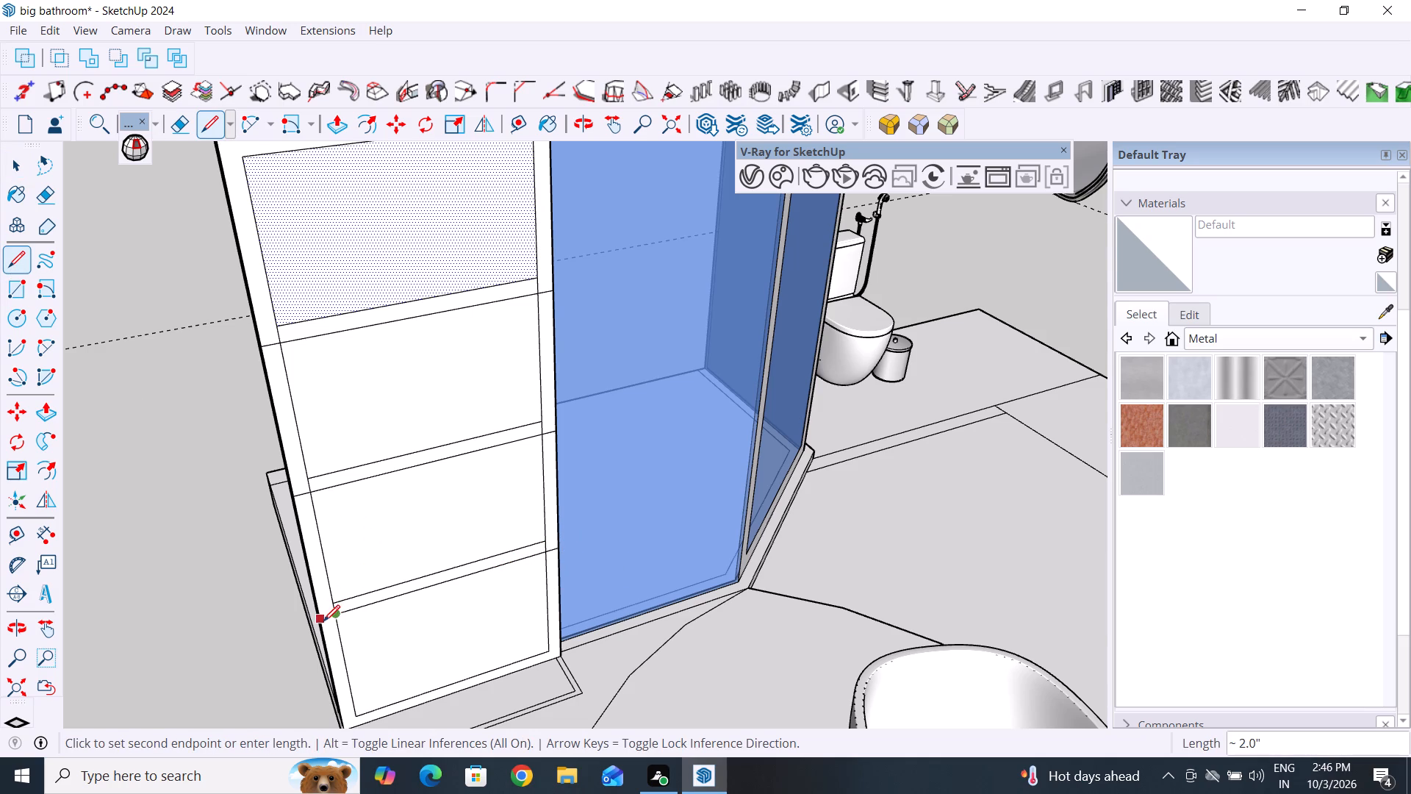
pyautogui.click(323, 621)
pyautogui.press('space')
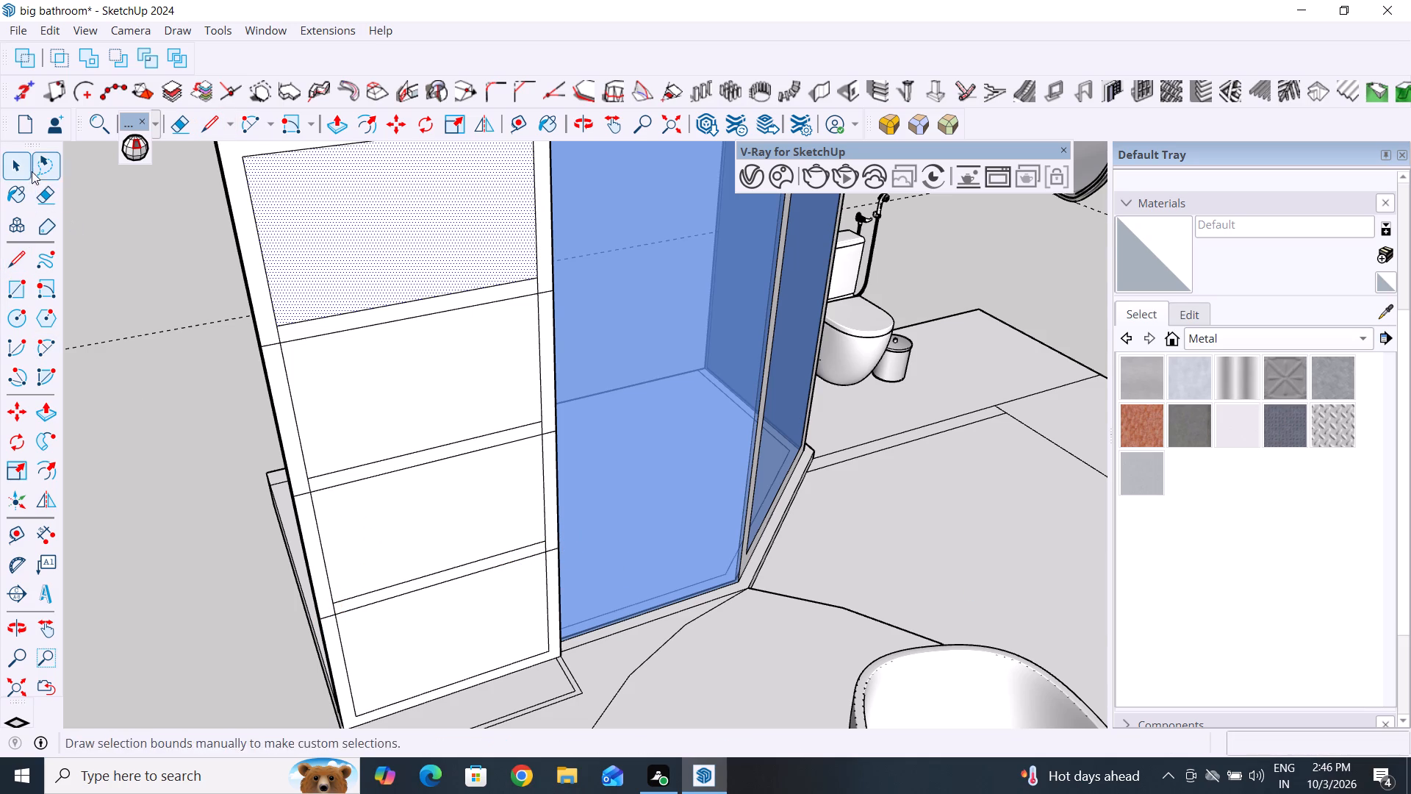
# Clear the face selection and erase the two short vertical segments of the inner outline at the ends of the top rail.
pyautogui.click(18, 164)
pyautogui.click(175, 239)
pyautogui.click(177, 118)
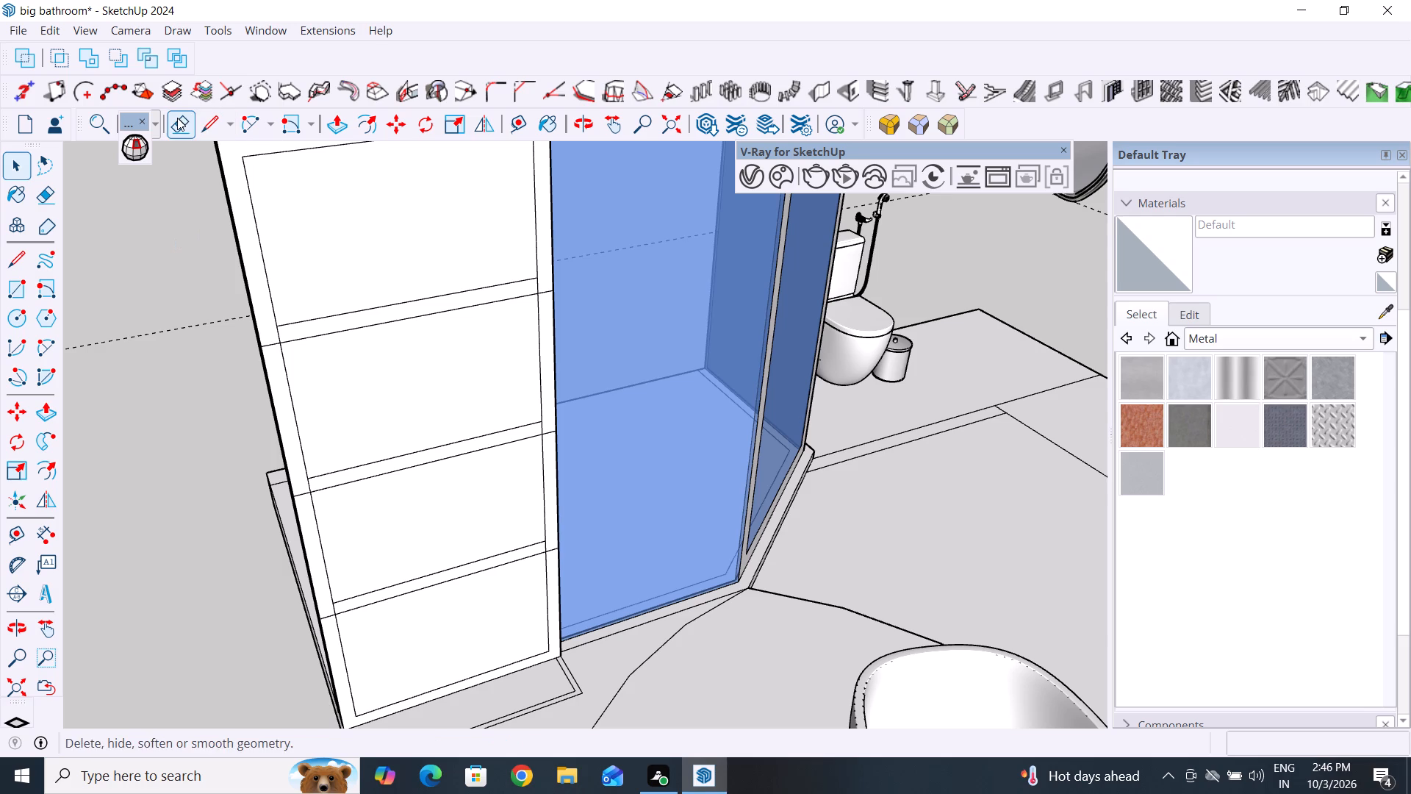
pyautogui.scroll(5, 529, 268)
pyautogui.moveTo(554, 297); pyautogui.dragTo(535, 305)
pyautogui.scroll(-2, 675, 368)
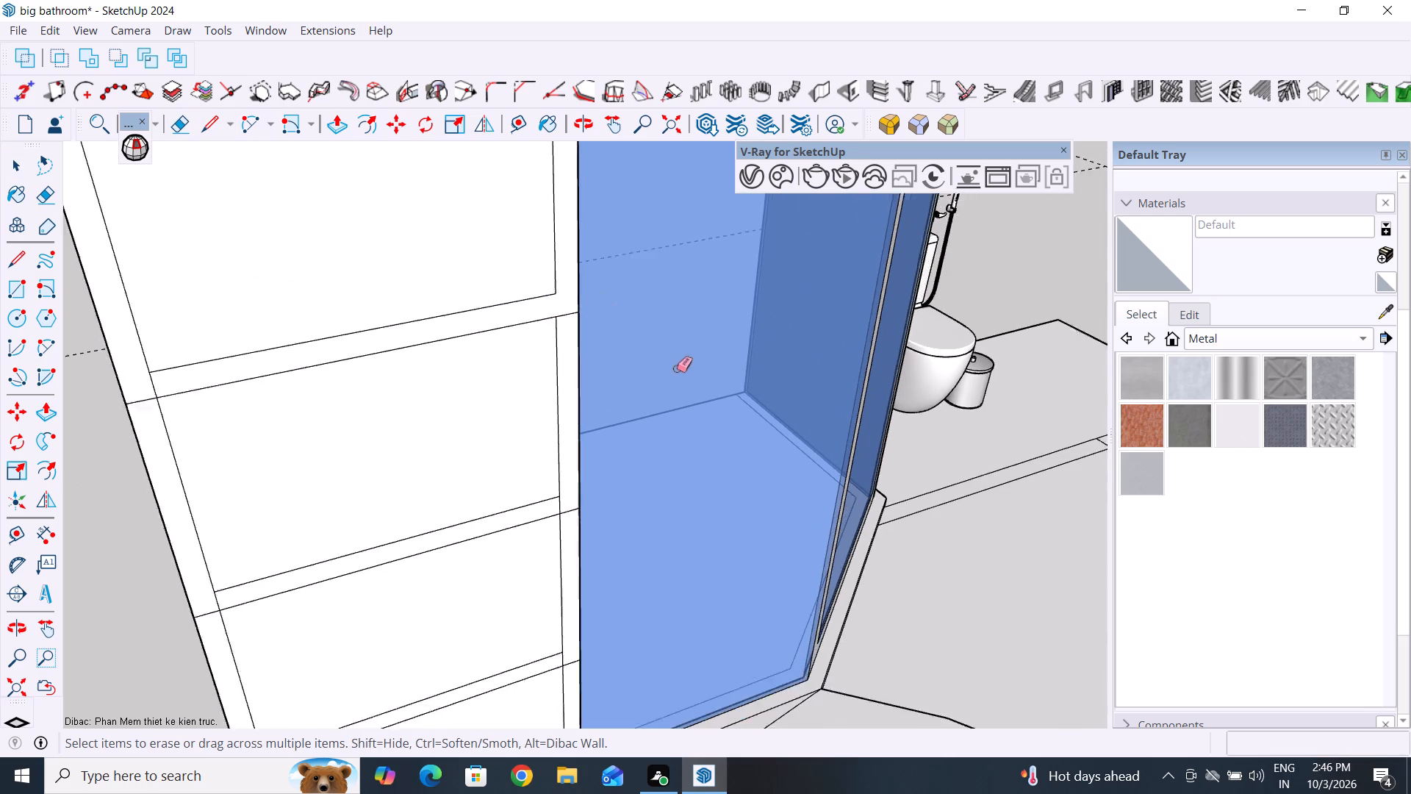
pyautogui.scroll(-2, 676, 368)
pyautogui.scroll(3, 345, 363)
pyautogui.moveTo(293, 386); pyautogui.dragTo(331, 382)
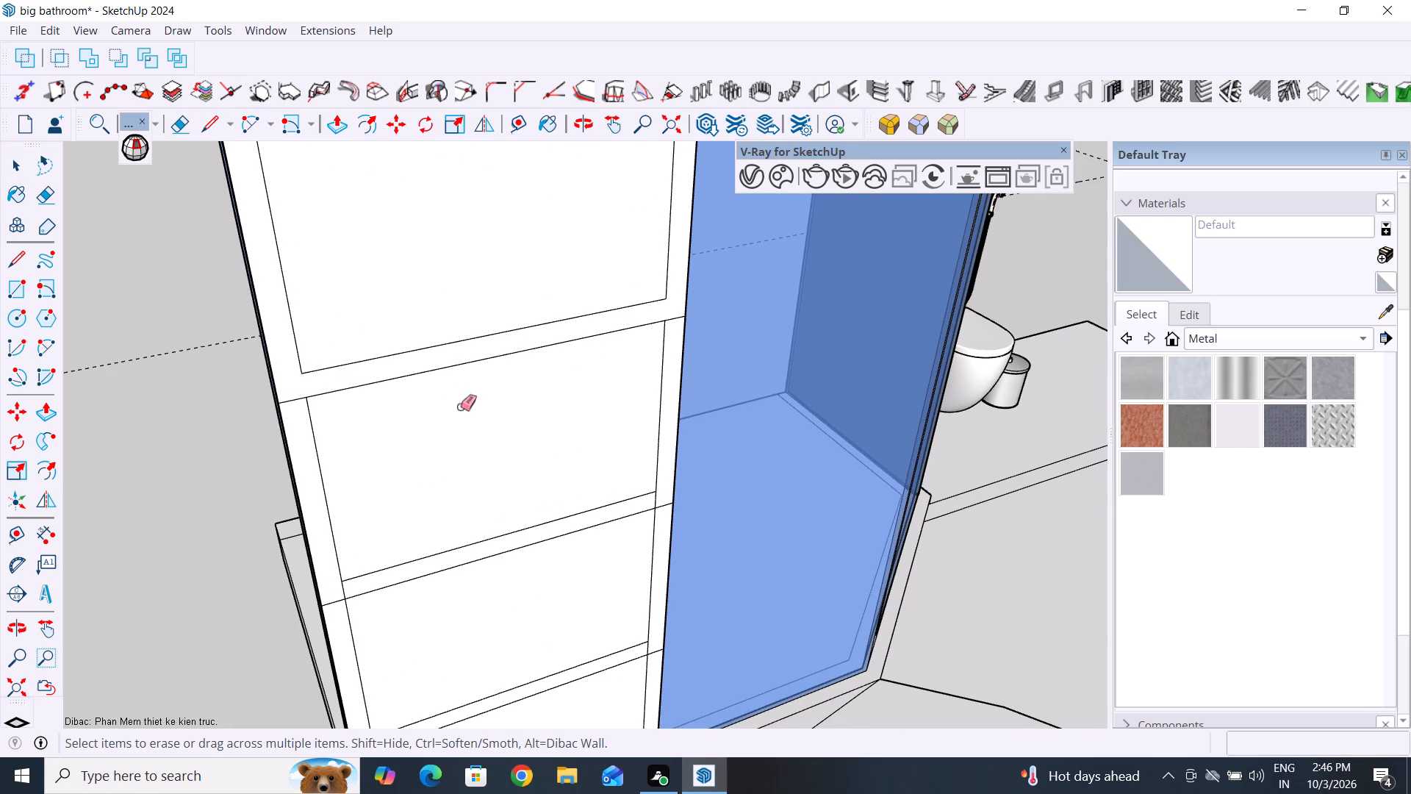
# Erase the short vertical segments of the inner outline at both ends of the middle and bottom rails.
pyautogui.scroll(-5, 460, 407)
pyautogui.scroll(4, 408, 485)
pyautogui.click(376, 540)
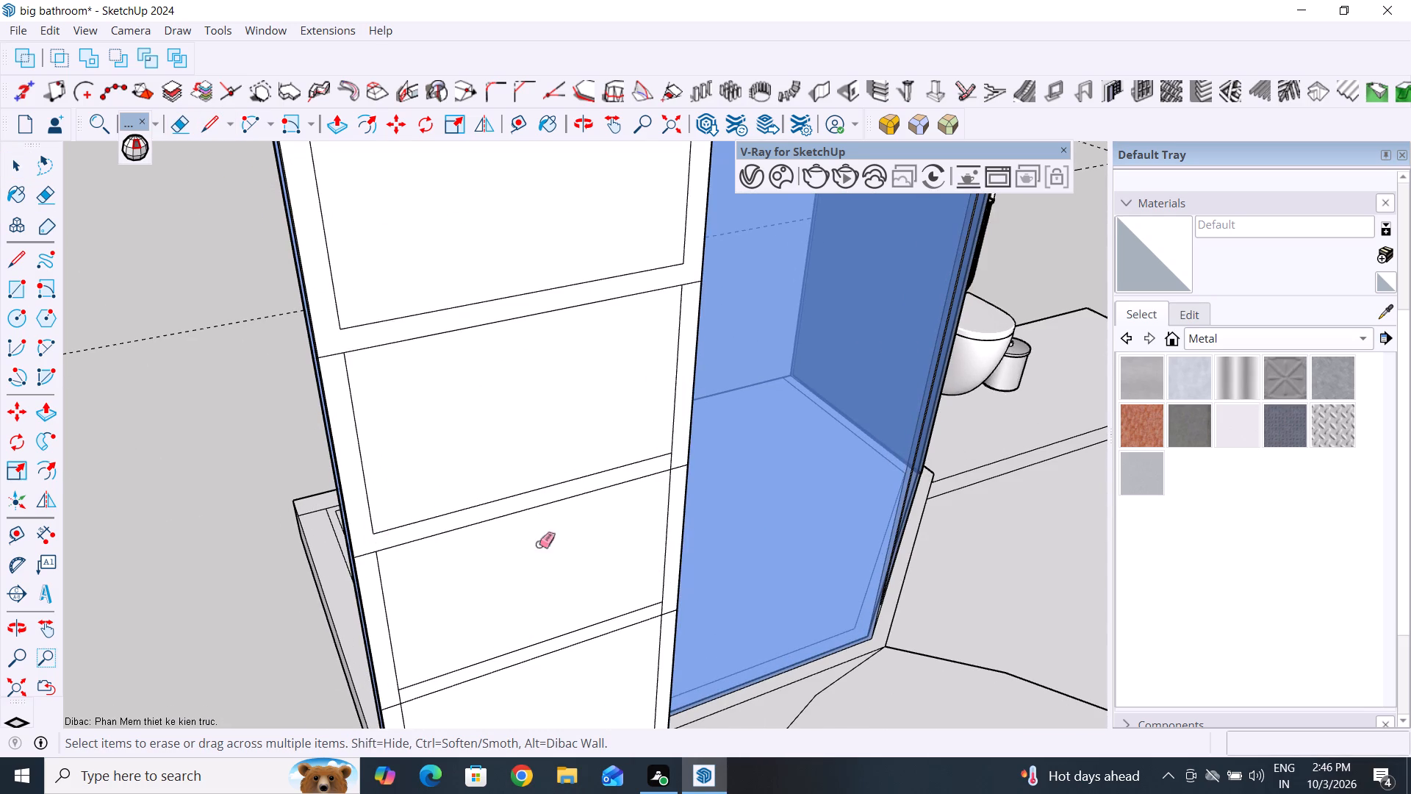
pyautogui.click(672, 461)
pyautogui.scroll(-6, 667, 474)
pyautogui.scroll(2, 672, 551)
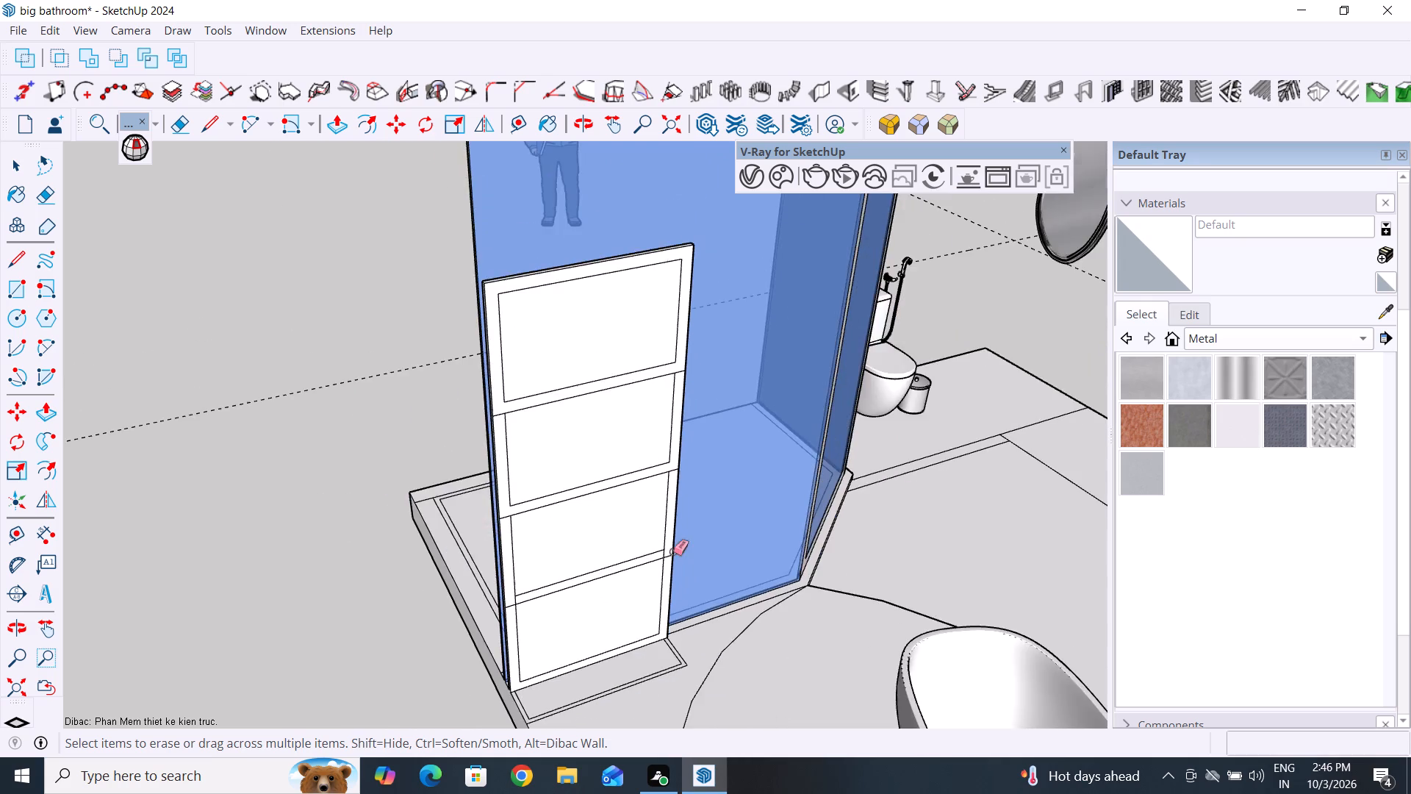
pyautogui.scroll(8, 672, 551)
pyautogui.click(660, 551)
pyautogui.scroll(-6, 679, 548)
pyautogui.scroll(4, 474, 612)
pyautogui.click(408, 635)
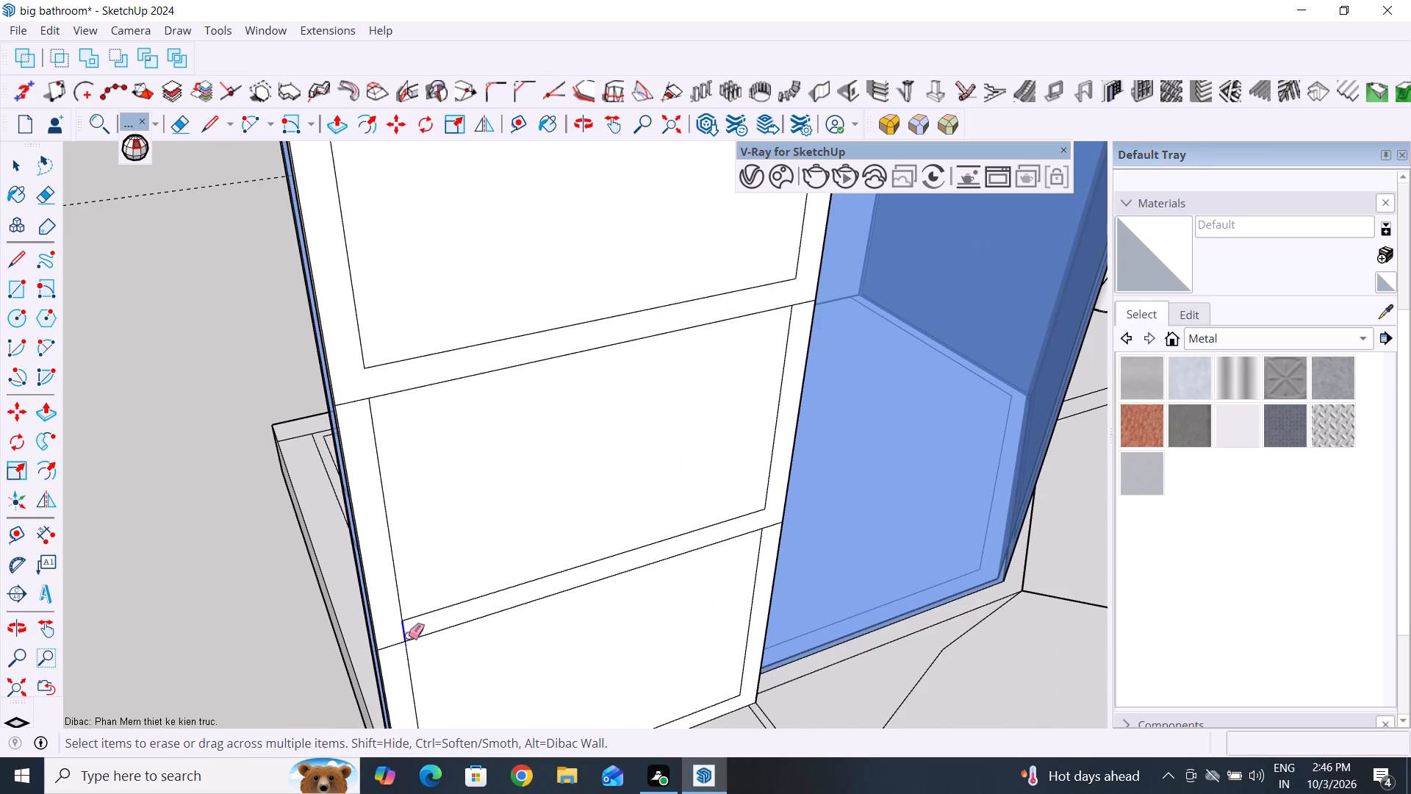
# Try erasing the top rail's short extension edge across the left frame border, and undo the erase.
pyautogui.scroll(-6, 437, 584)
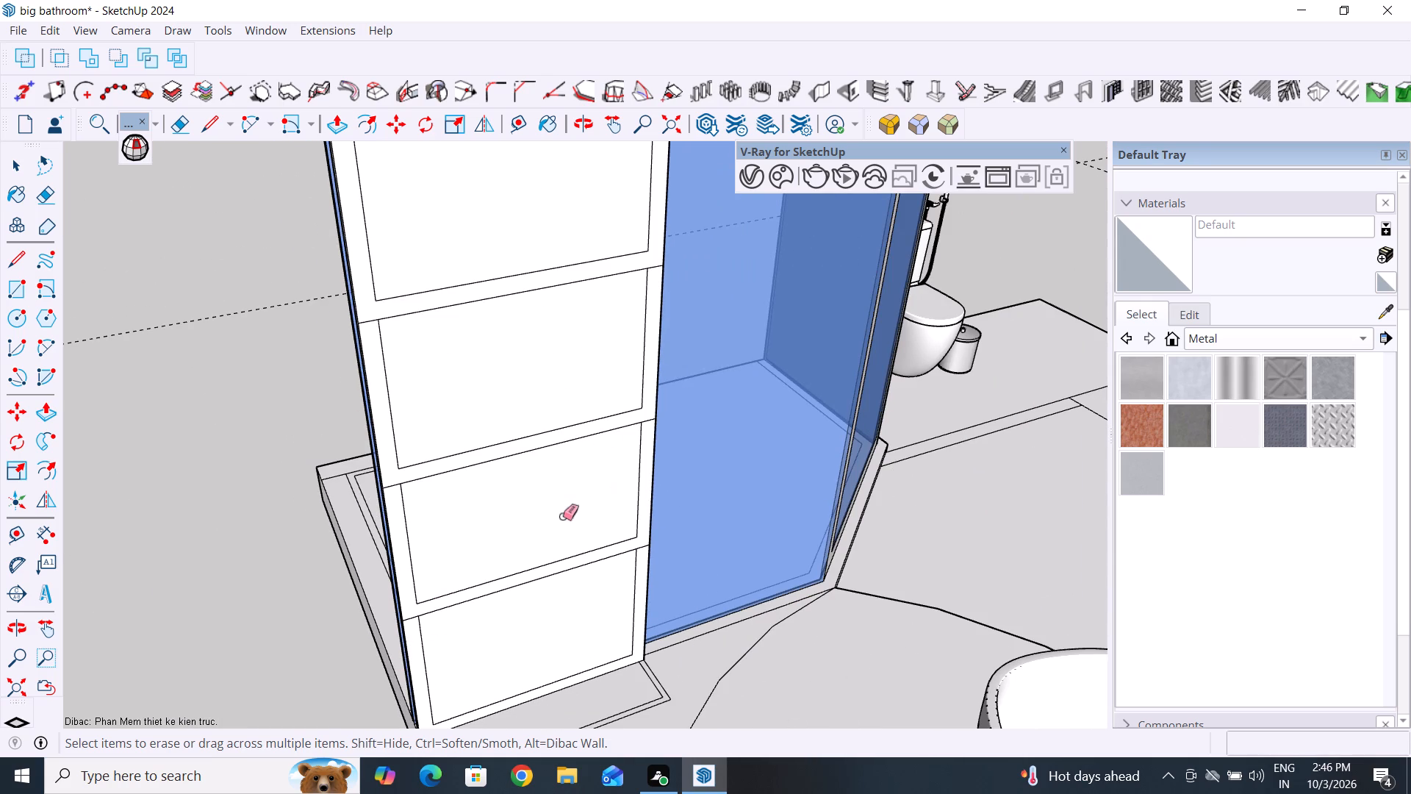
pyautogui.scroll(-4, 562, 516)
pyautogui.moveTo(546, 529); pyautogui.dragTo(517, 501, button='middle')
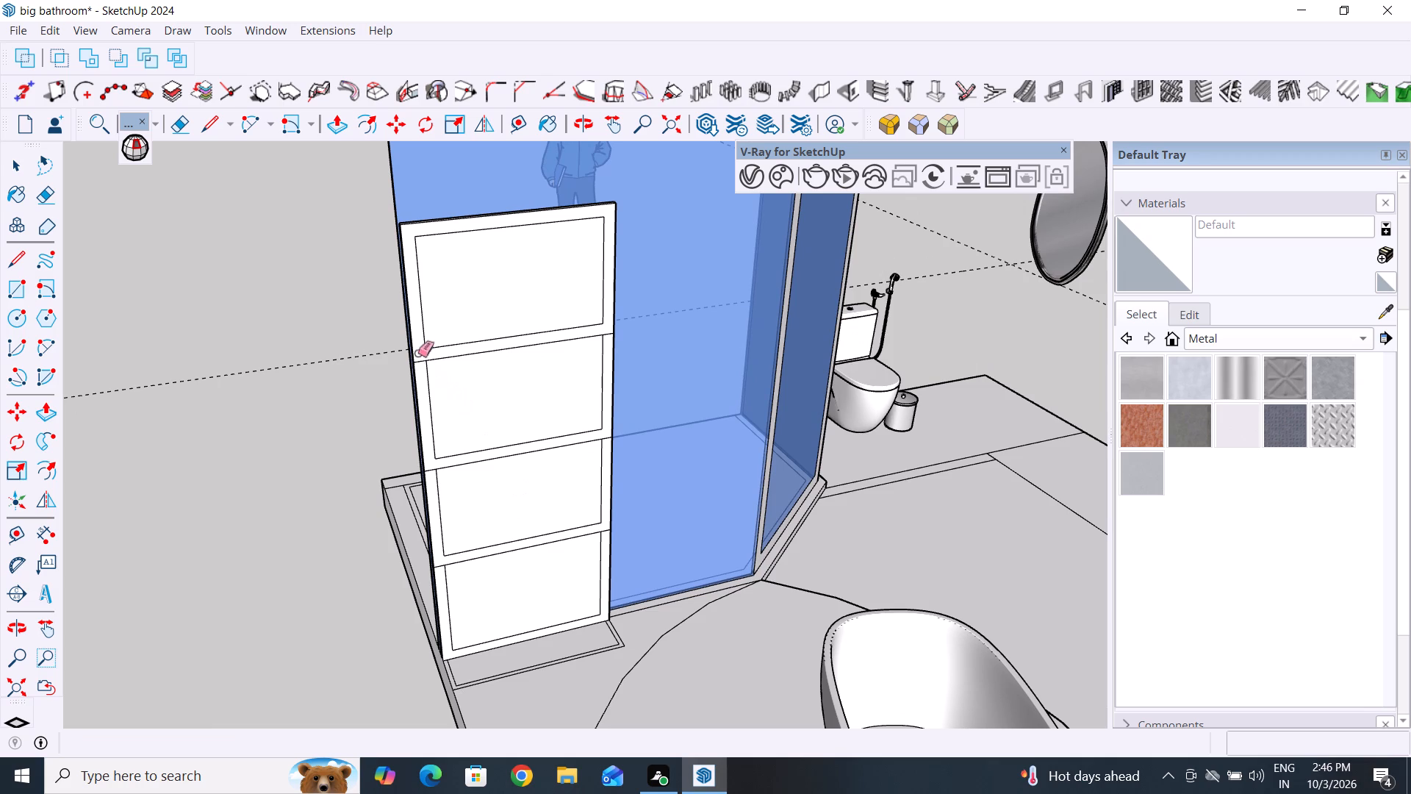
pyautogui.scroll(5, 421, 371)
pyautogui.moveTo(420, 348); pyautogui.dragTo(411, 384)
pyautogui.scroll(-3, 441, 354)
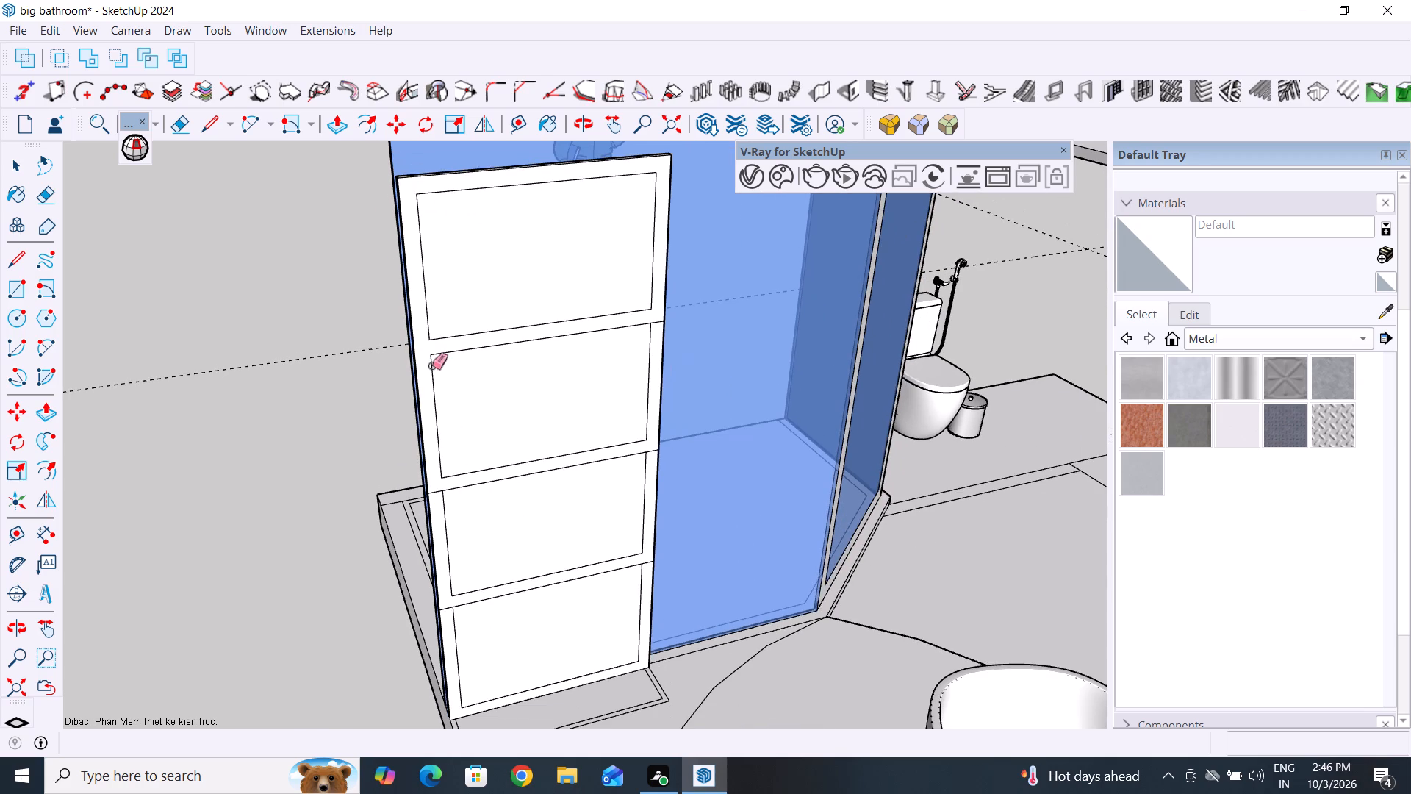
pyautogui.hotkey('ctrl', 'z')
# Erase the three short edges crossing the left frame border at the top, middle and bottom rails.
pyautogui.scroll(9, 428, 370)
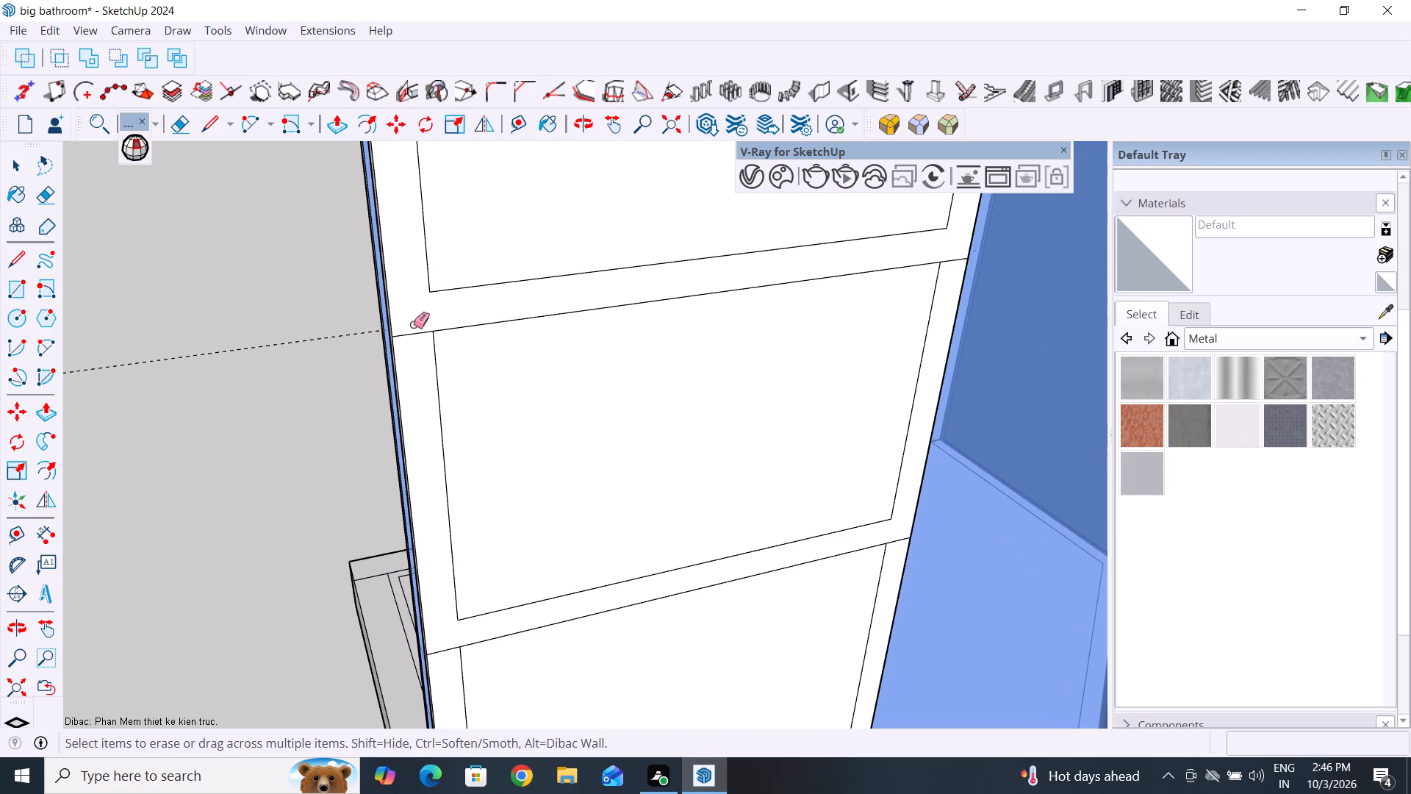
pyautogui.moveTo(413, 324); pyautogui.dragTo(409, 345)
pyautogui.scroll(-9, 446, 305)
pyautogui.scroll(5, 450, 504)
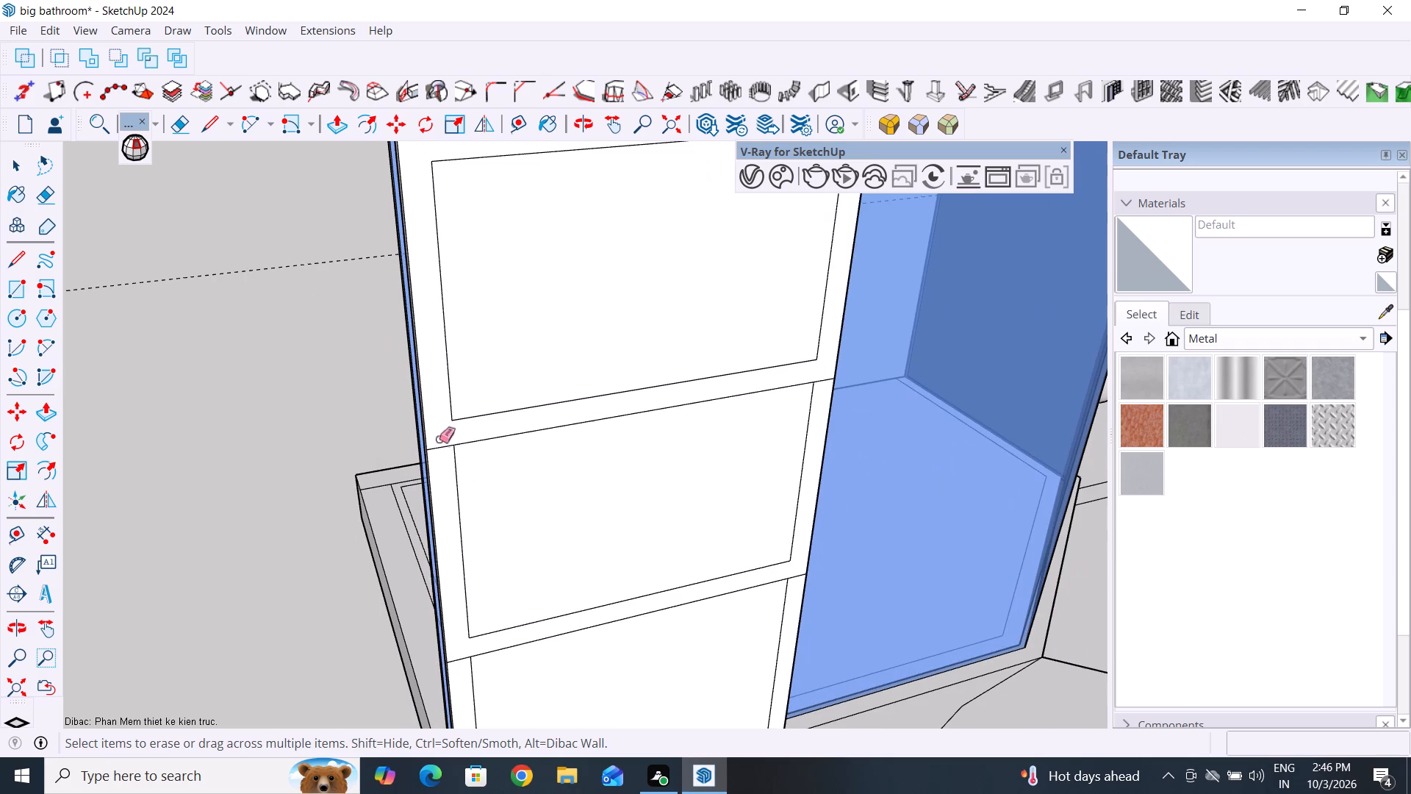
pyautogui.moveTo(438, 437); pyautogui.dragTo(440, 465)
pyautogui.scroll(-6, 470, 360)
pyautogui.scroll(10, 481, 552)
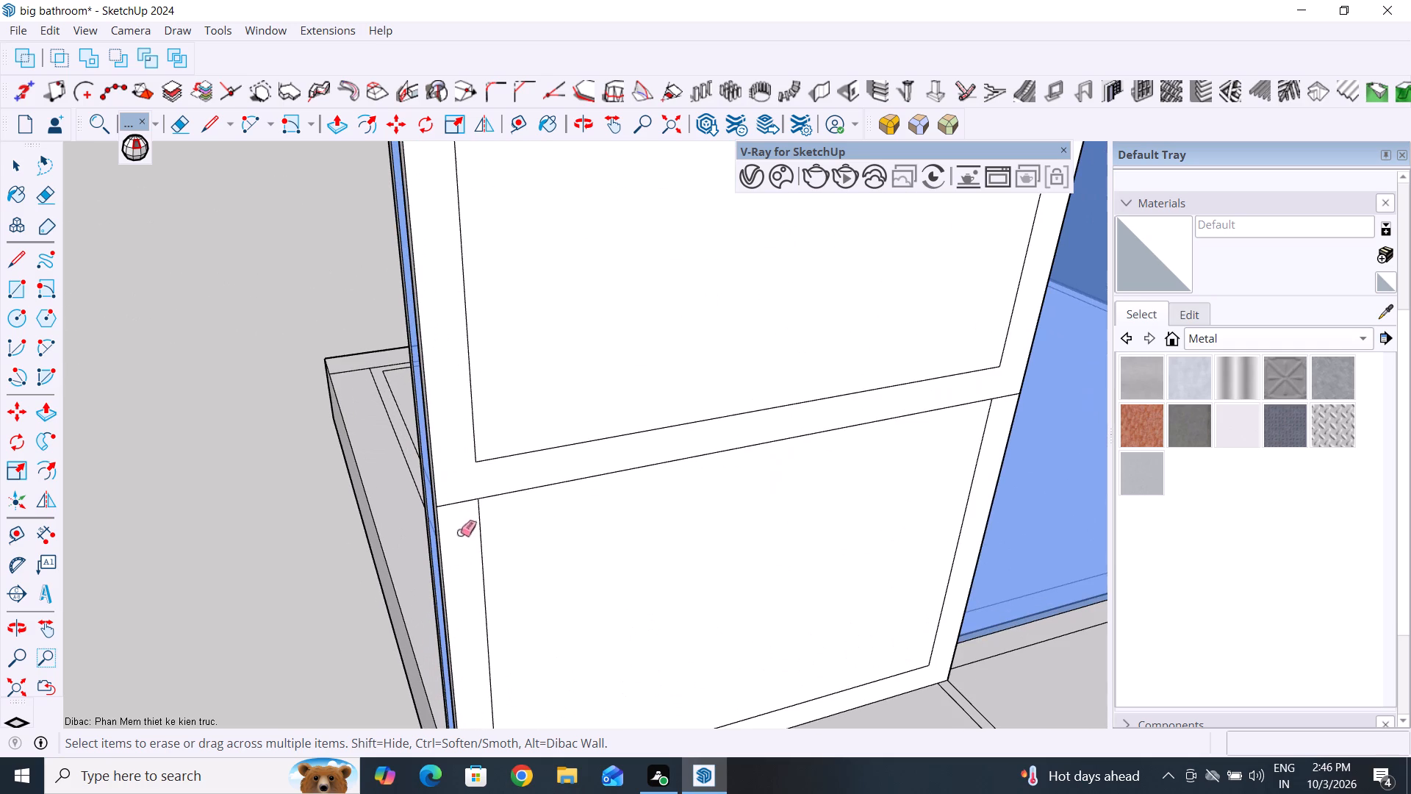
pyautogui.moveTo(462, 493); pyautogui.dragTo(461, 537)
# Erase the three short edges crossing the right frame border so the frame and rails form one continuous face.
pyautogui.scroll(-6, 454, 510)
pyautogui.scroll(4, 810, 526)
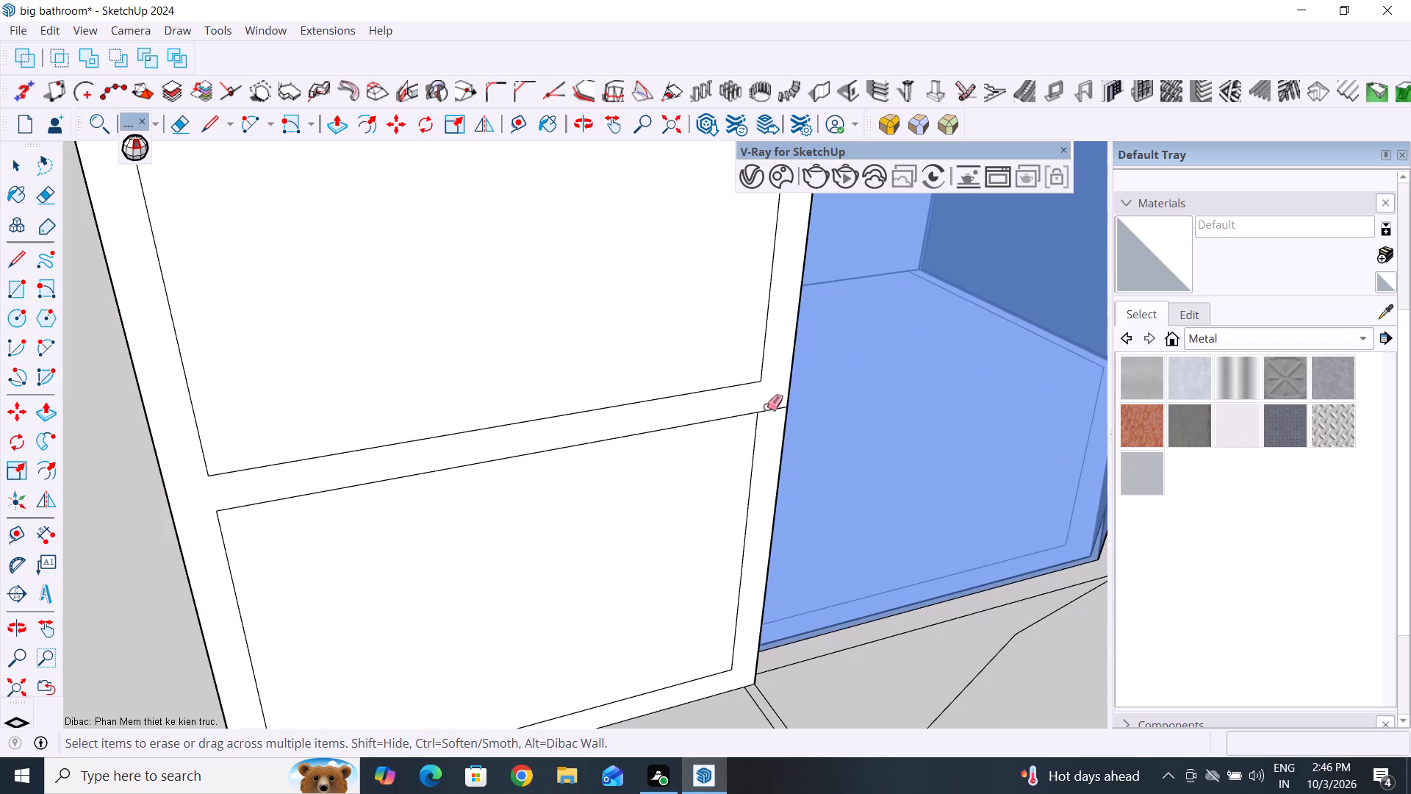
pyautogui.moveTo(780, 393); pyautogui.dragTo(780, 422)
pyautogui.scroll(-6, 689, 546)
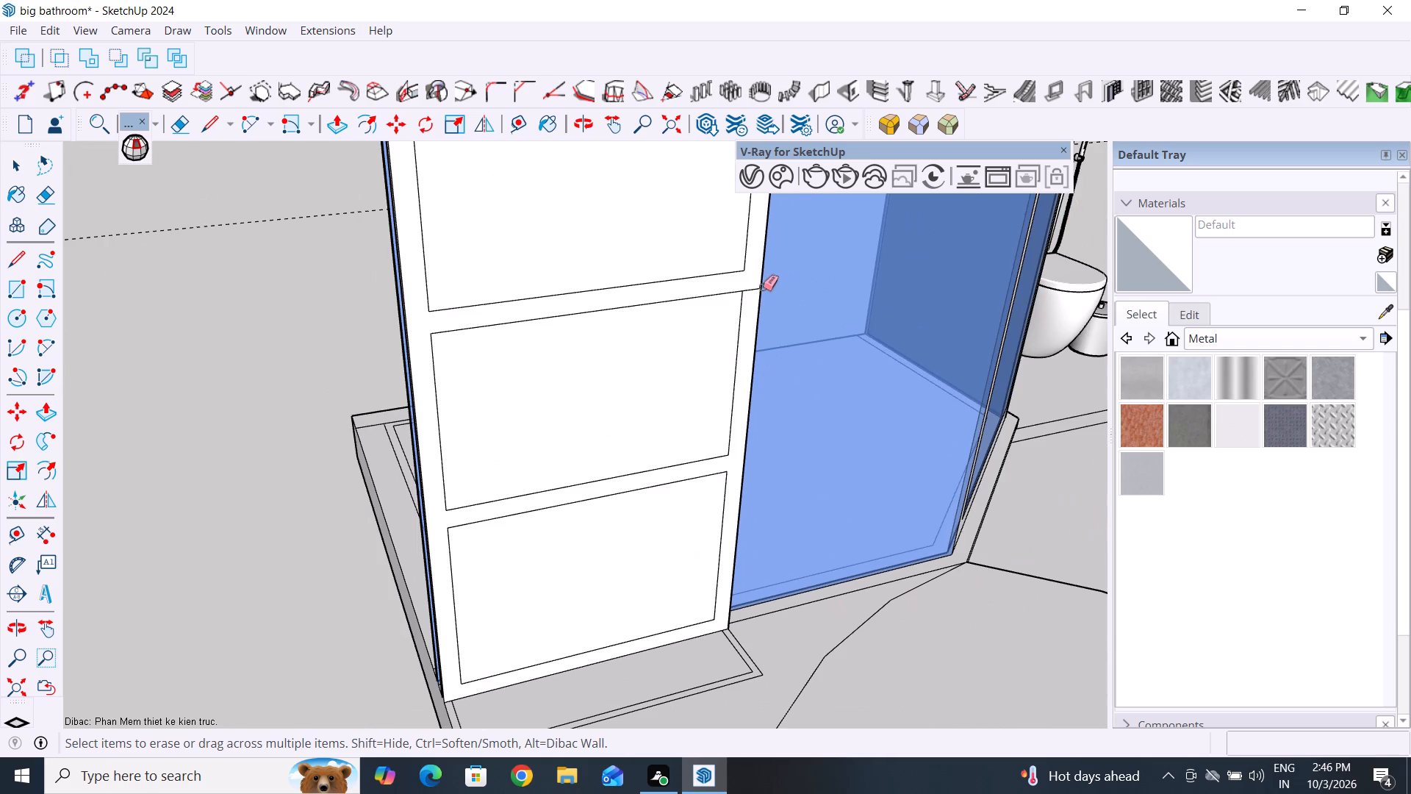
pyautogui.moveTo(755, 283); pyautogui.dragTo(758, 292)
pyautogui.scroll(-10, 577, 554)
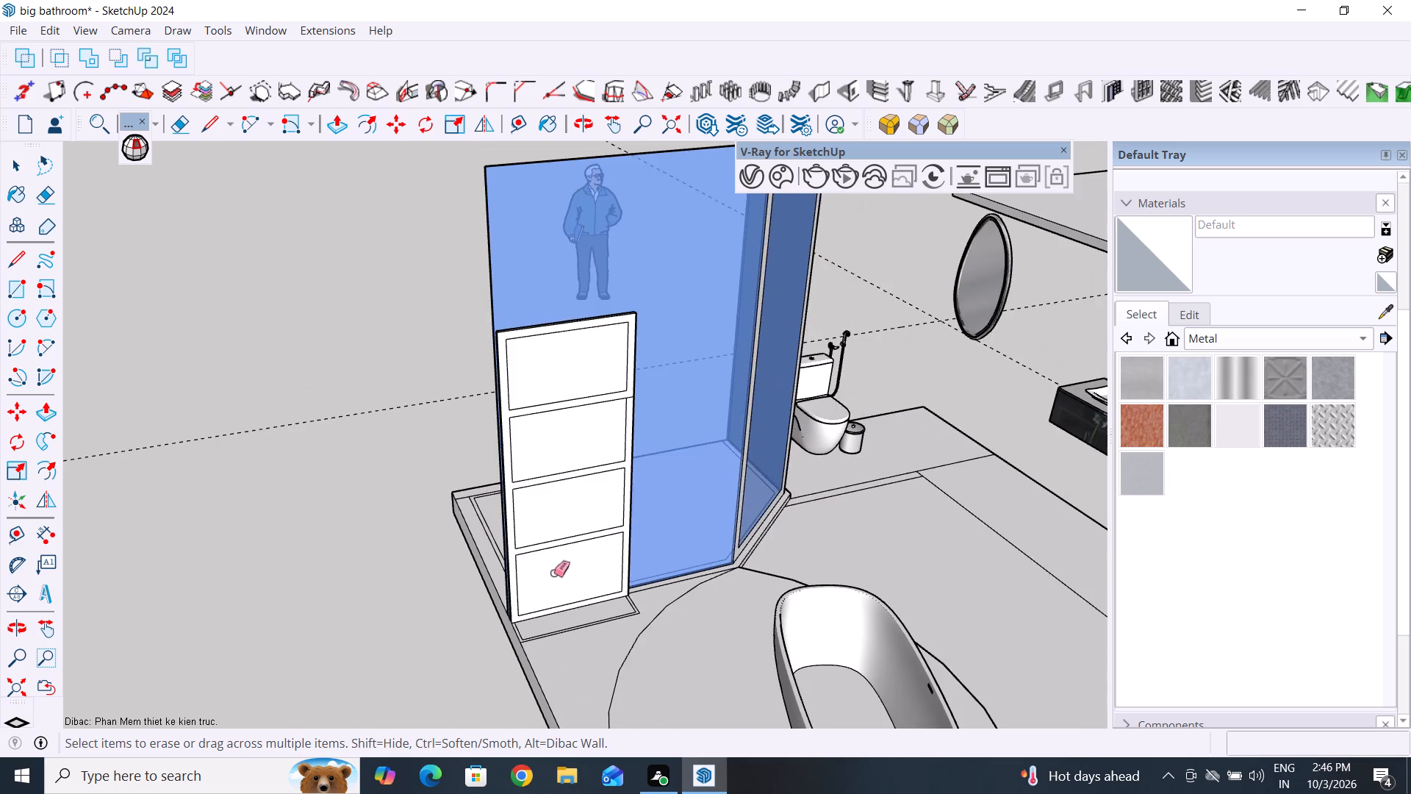
pyautogui.moveTo(560, 574); pyautogui.dragTo(550, 479, button='middle')
pyautogui.scroll(13, 617, 346)
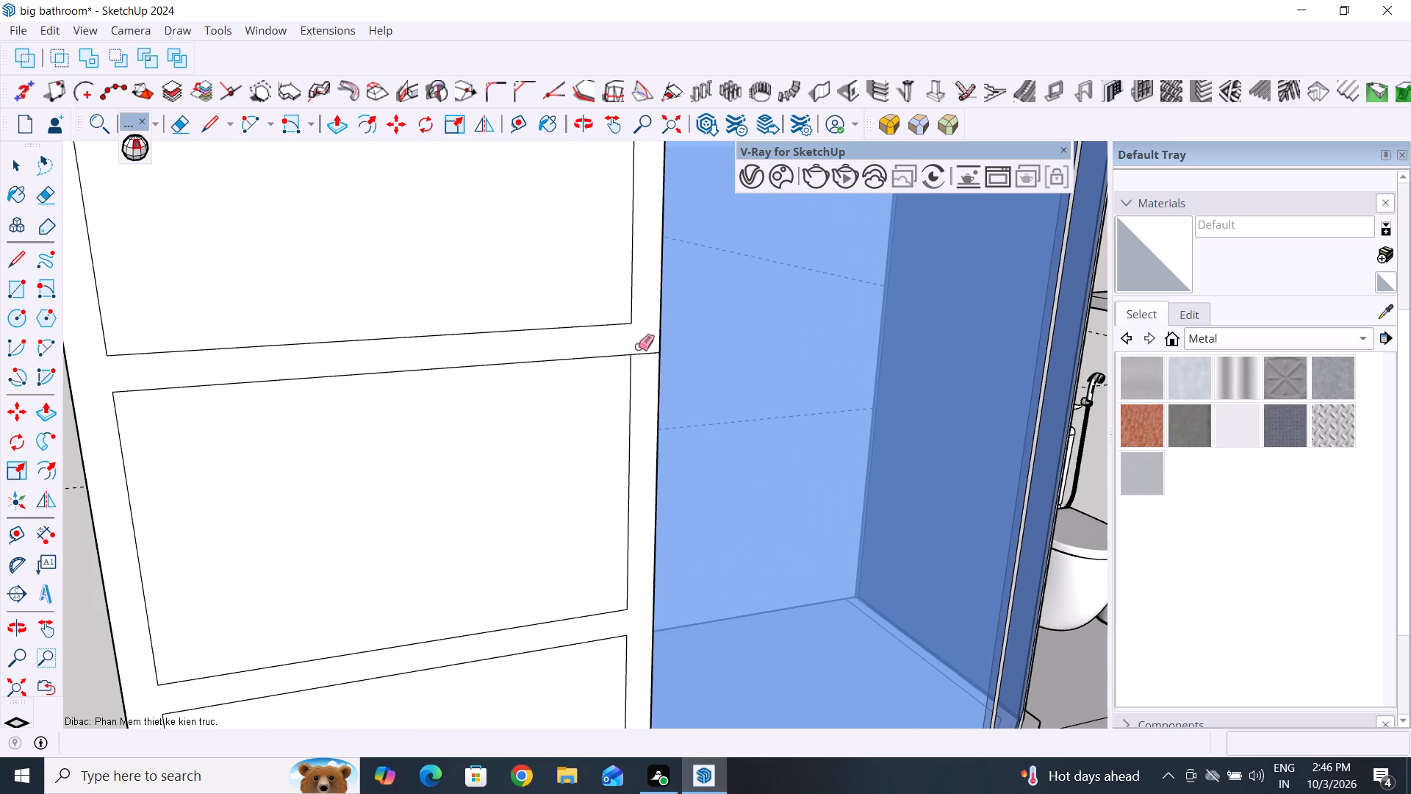
pyautogui.moveTo(642, 346); pyautogui.dragTo(642, 372)
# Select the shelf unit's joined frame-and-rails face and Push/Pull it outward about 8.1" to form four open compartments.
pyautogui.scroll(-18, 599, 482)
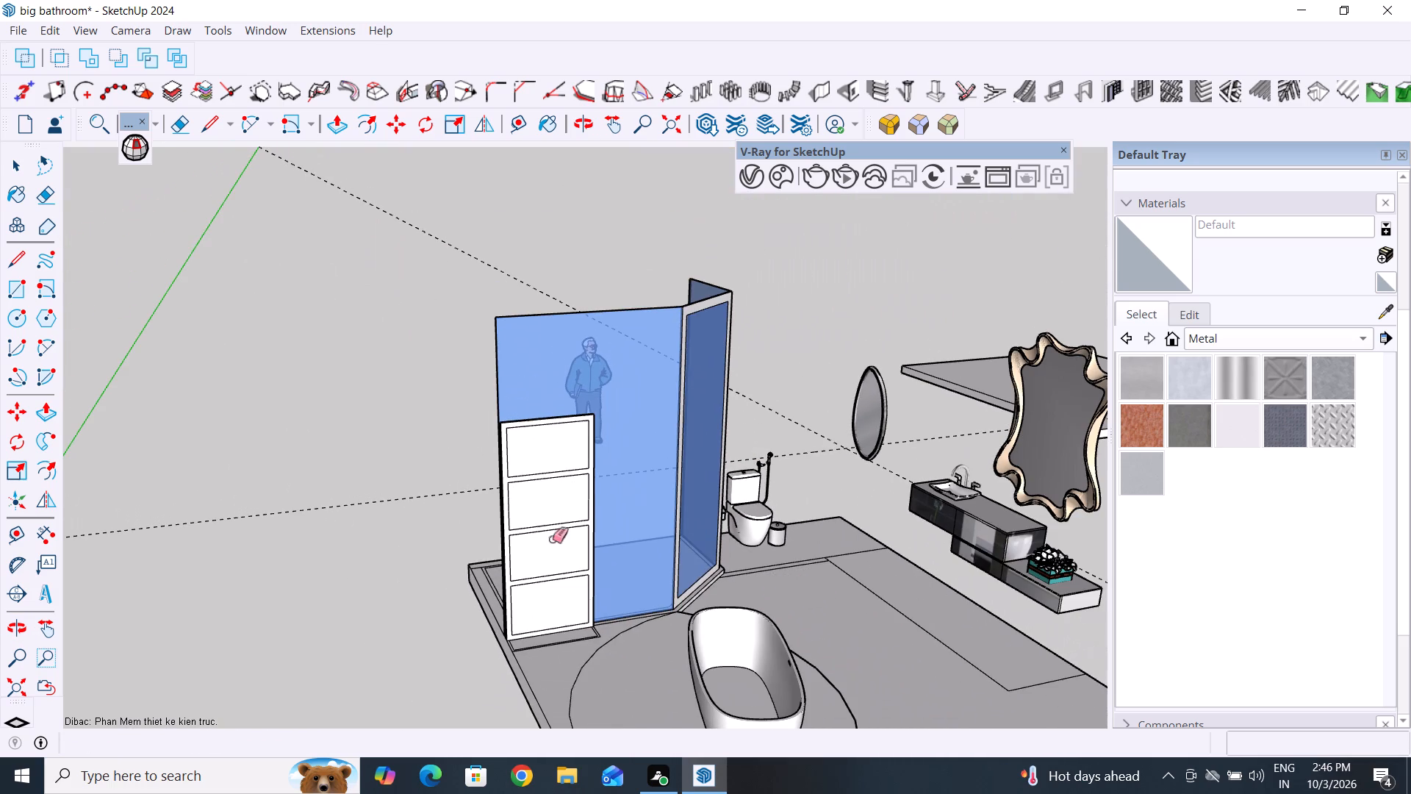
pyautogui.click(16, 162)
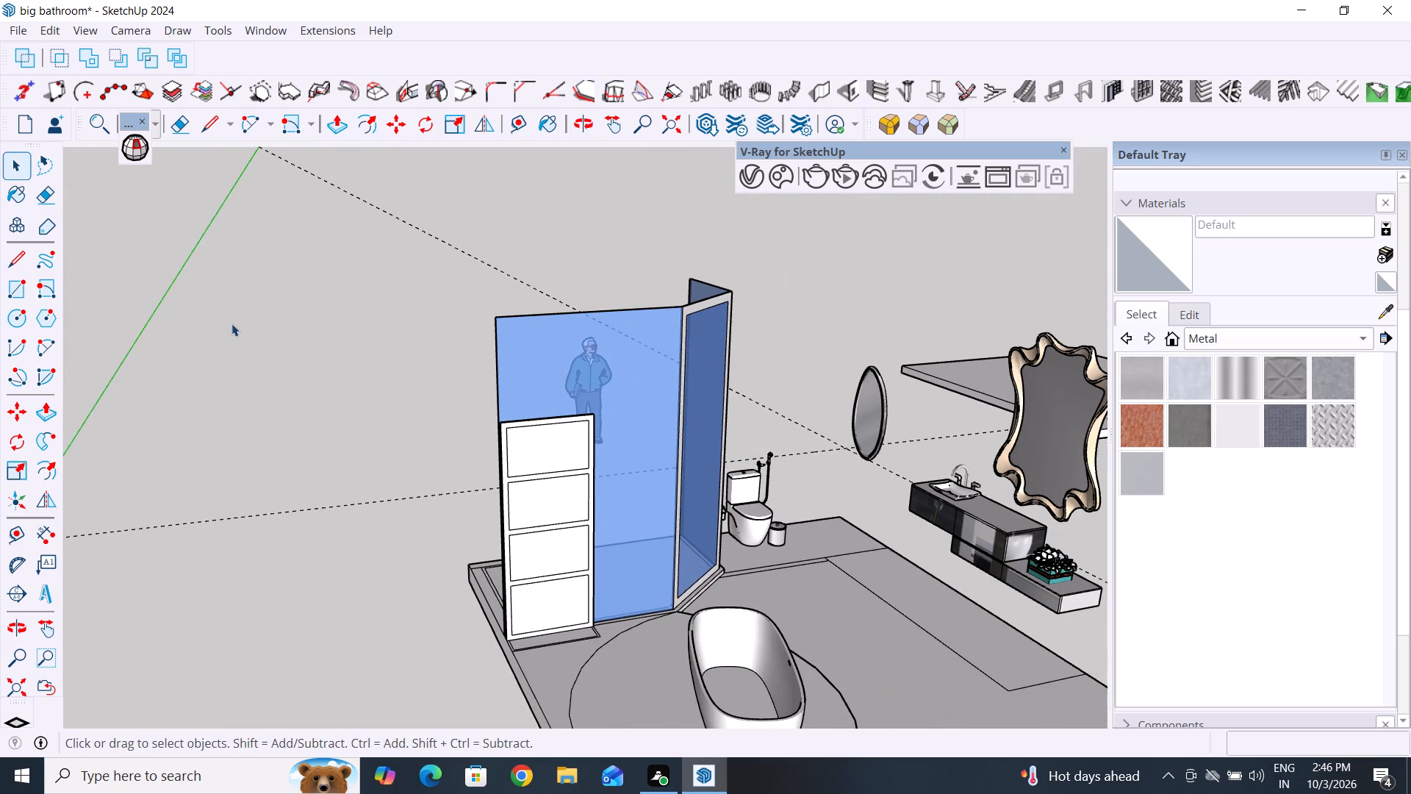
pyautogui.click(231, 323)
pyautogui.click(506, 488)
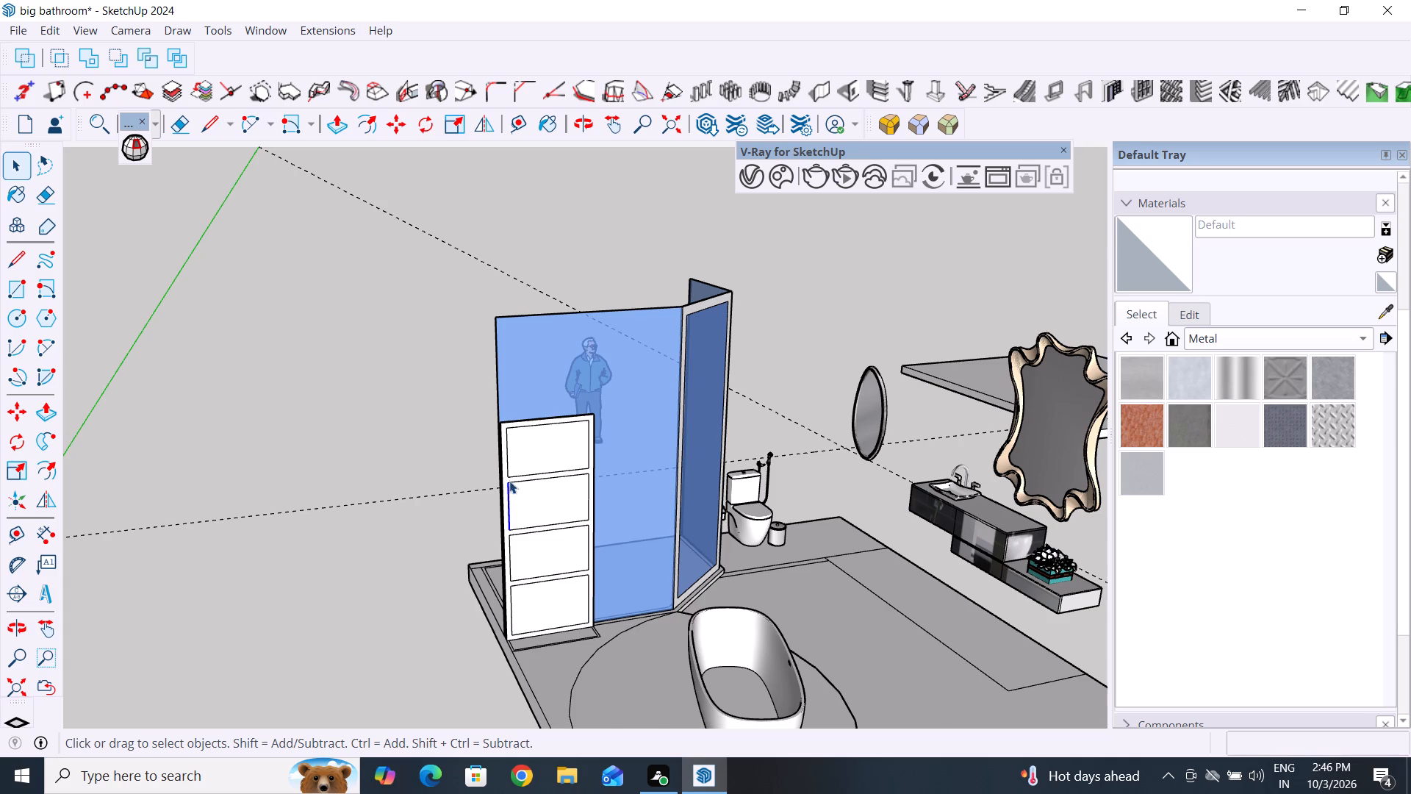
pyautogui.scroll(4, 512, 480)
pyautogui.click(499, 474)
pyautogui.click(502, 475)
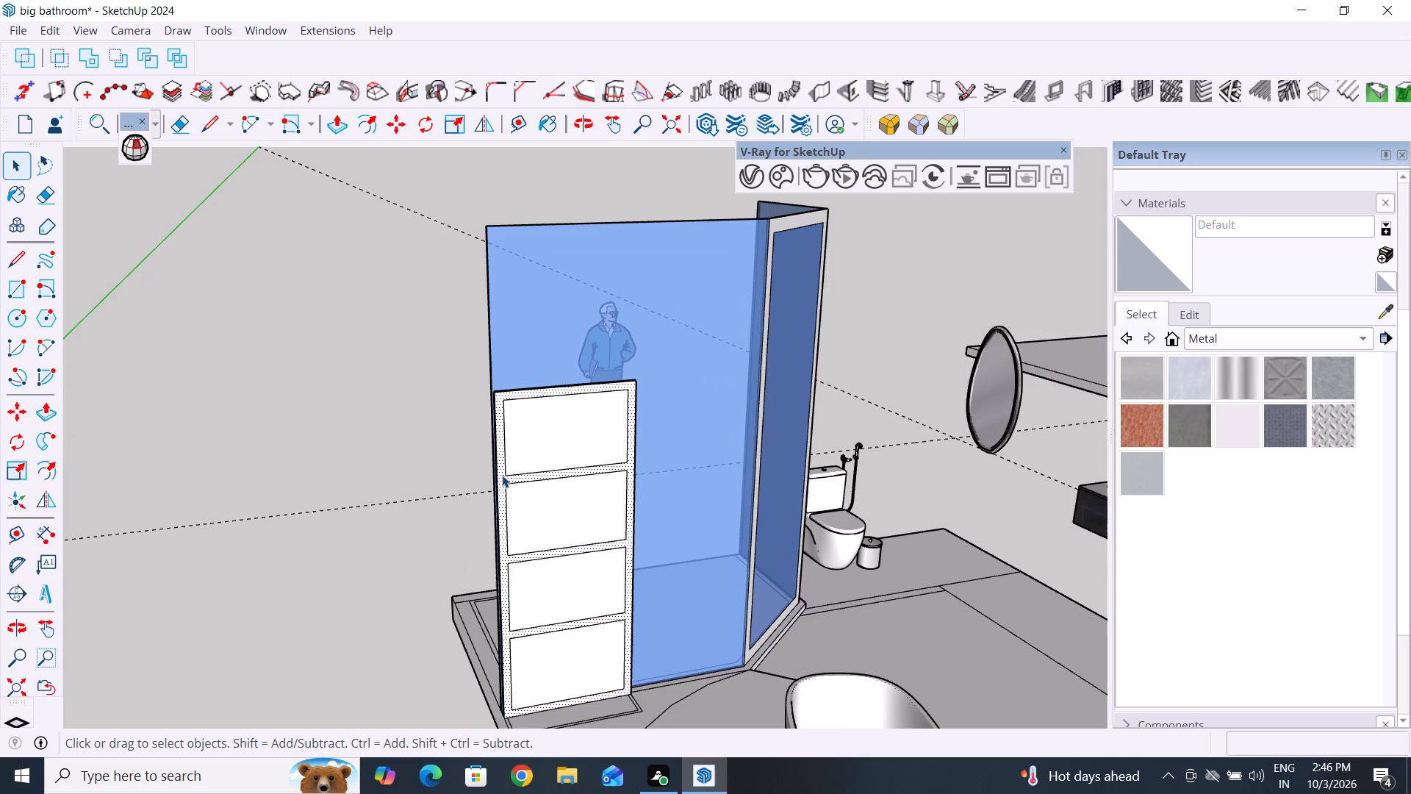
pyautogui.scroll(-4, 519, 484)
pyautogui.moveTo(559, 607); pyautogui.dragTo(631, 611, button='middle')
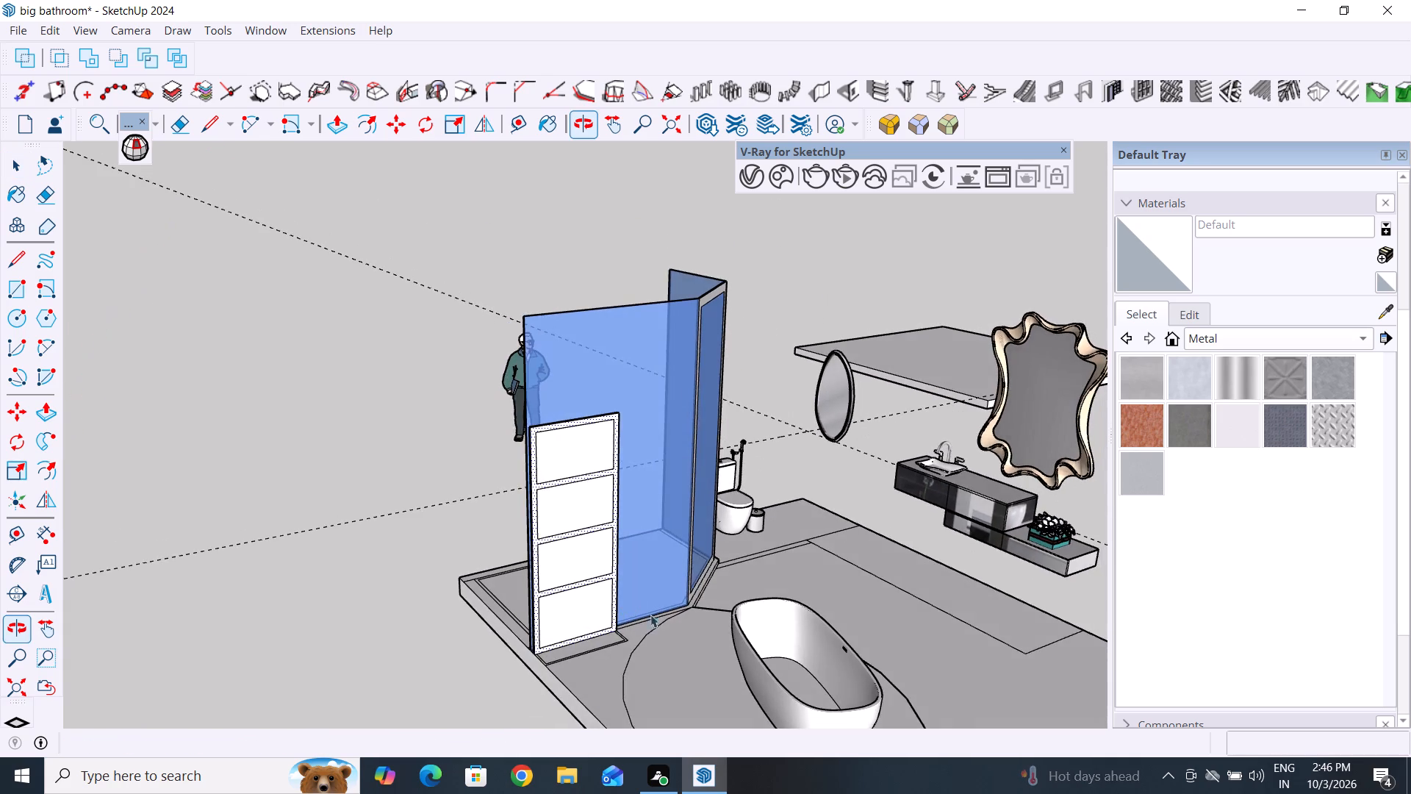
pyautogui.scroll(2, 663, 623)
pyautogui.click(335, 123)
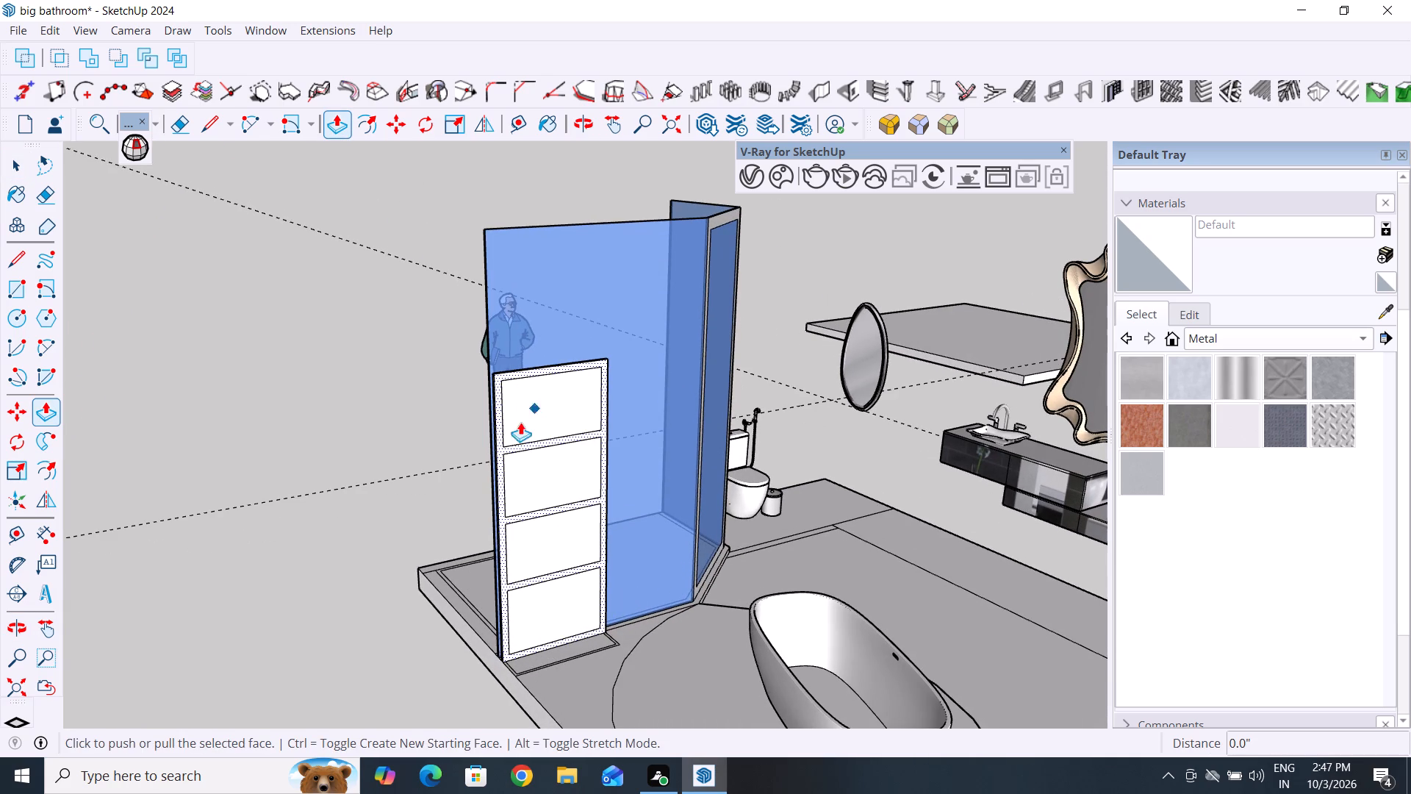
pyautogui.click(504, 450)
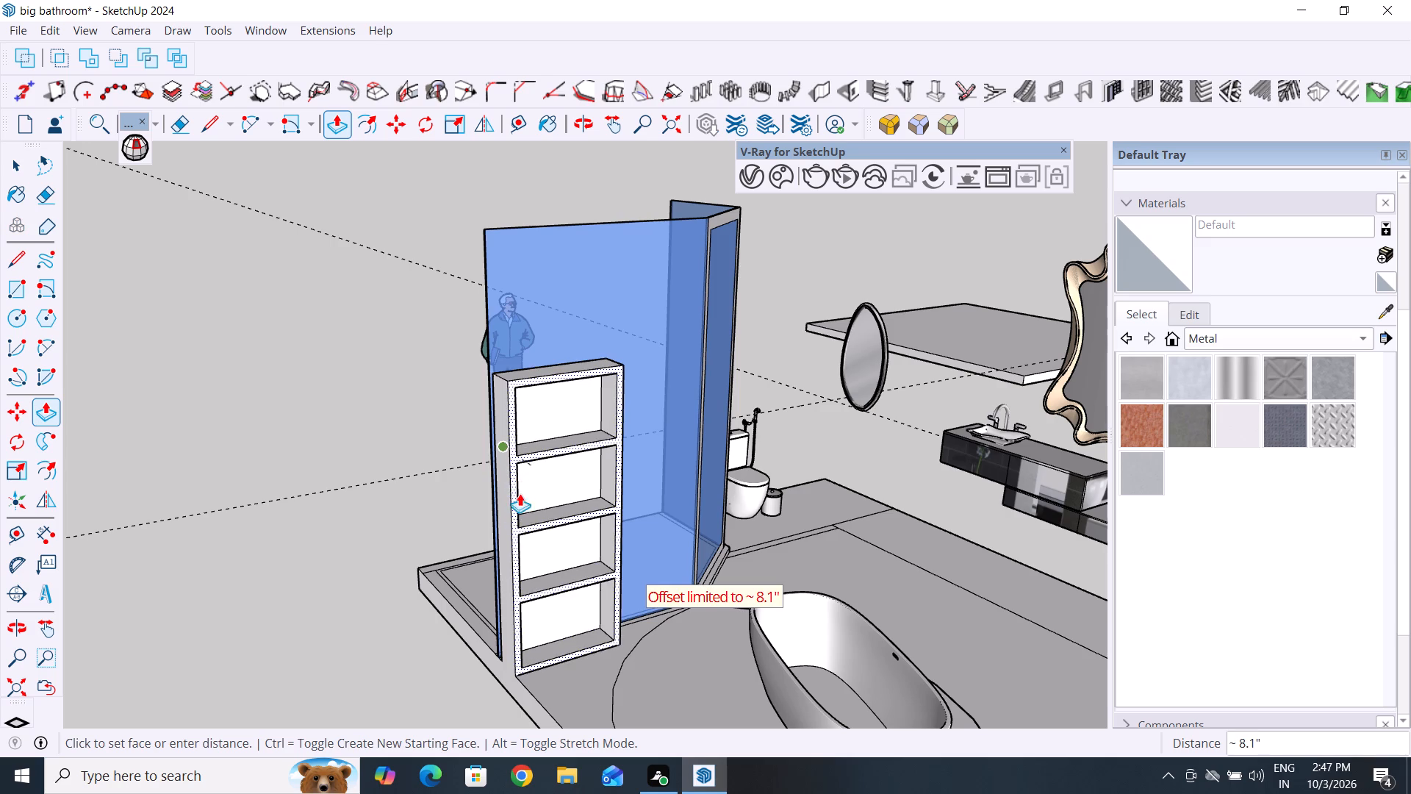
pyautogui.click(506, 671)
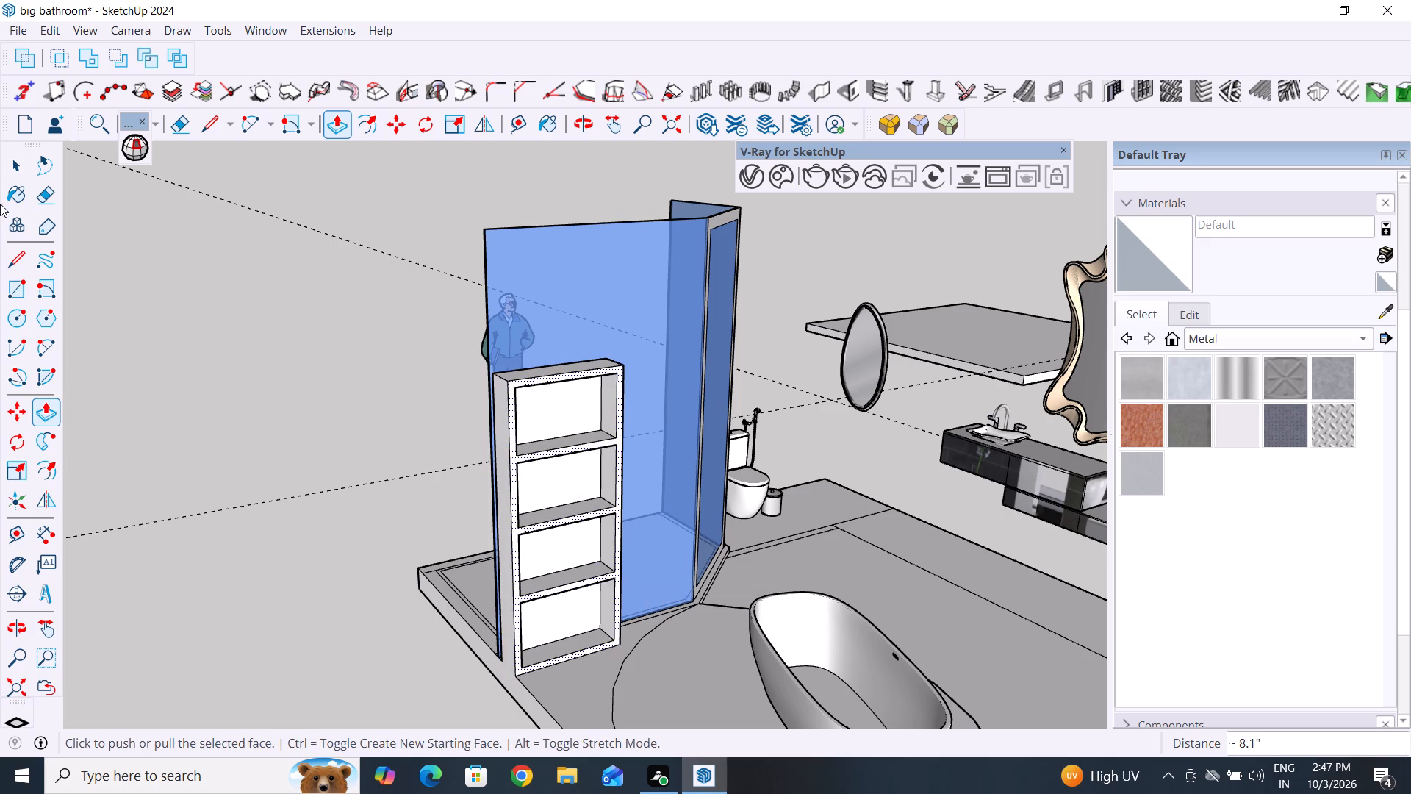
pyautogui.click(30, 164)
pyautogui.click(167, 358)
# Examine the extruded shelf unit up close and its placement in the overall bathroom layout.
pyautogui.scroll(-6, 370, 440)
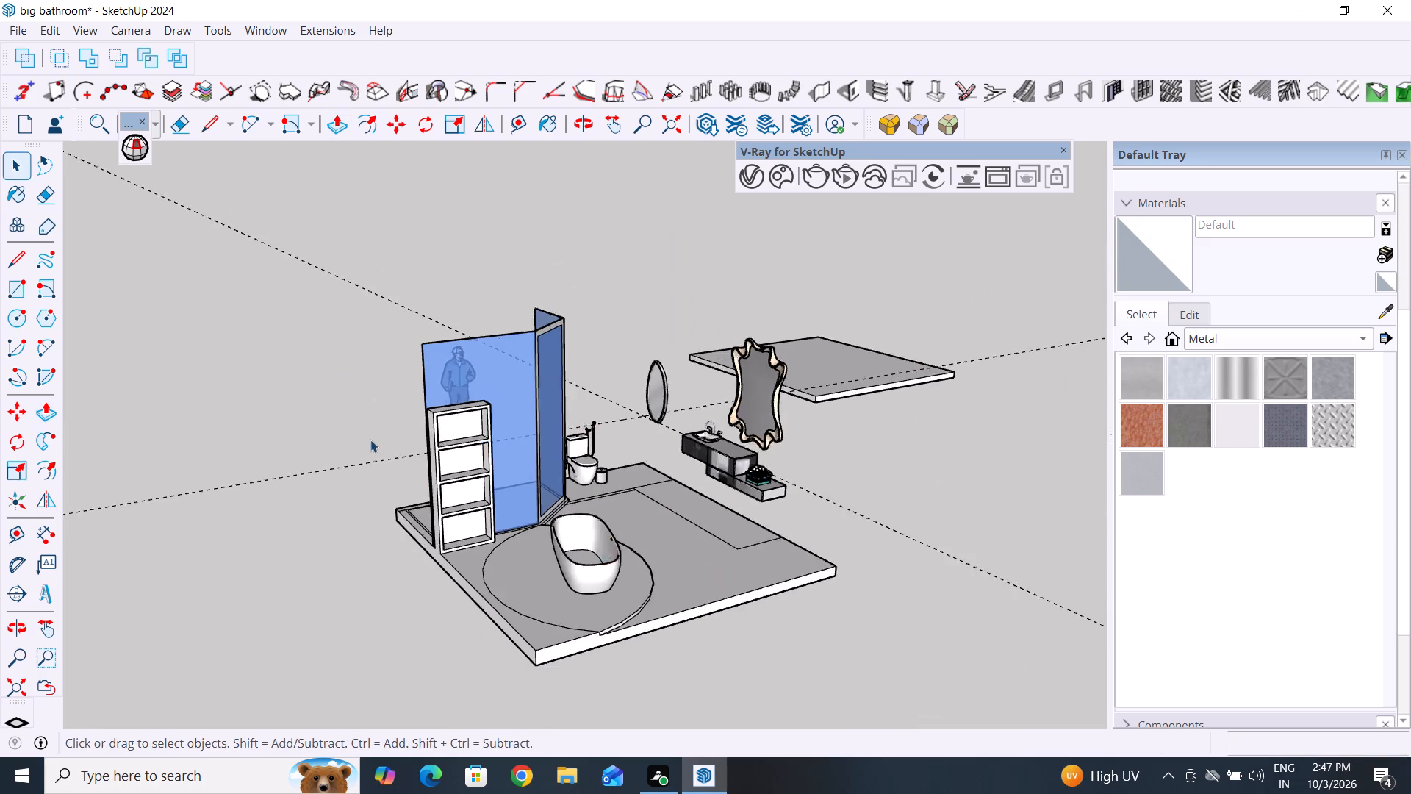
pyautogui.moveTo(408, 534); pyautogui.dragTo(403, 604, button='middle')
pyautogui.scroll(9, 488, 515)
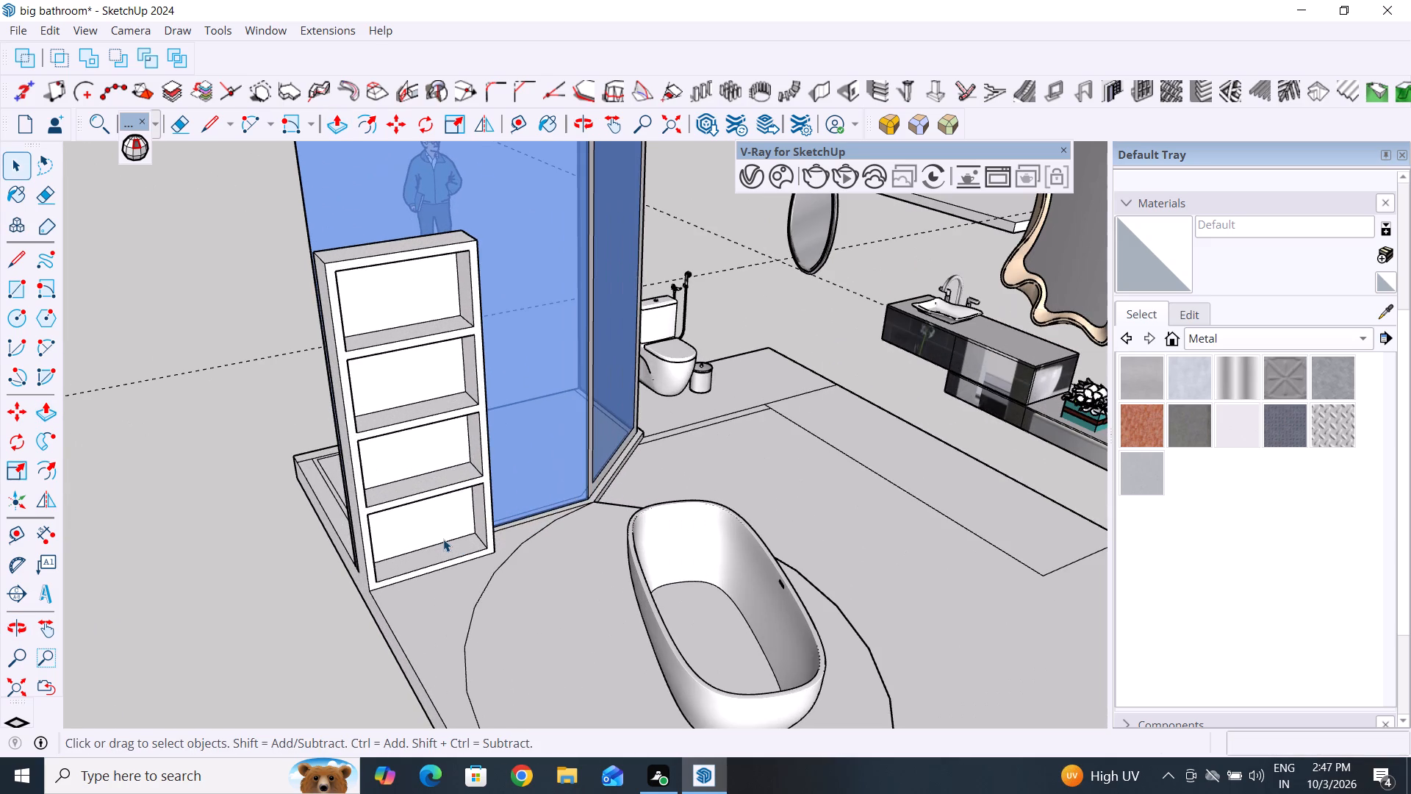
pyautogui.scroll(2, 443, 539)
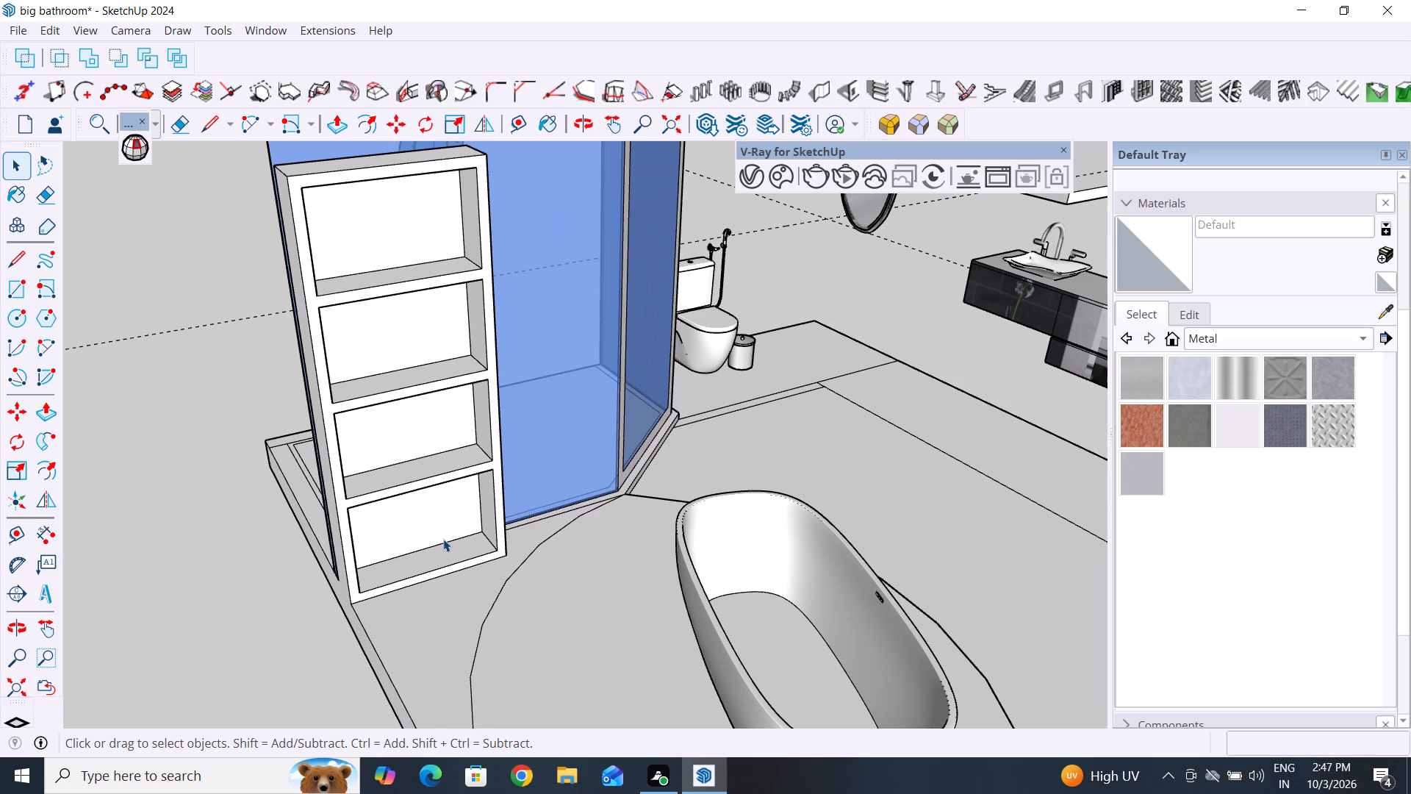
pyautogui.scroll(4, 478, 407)
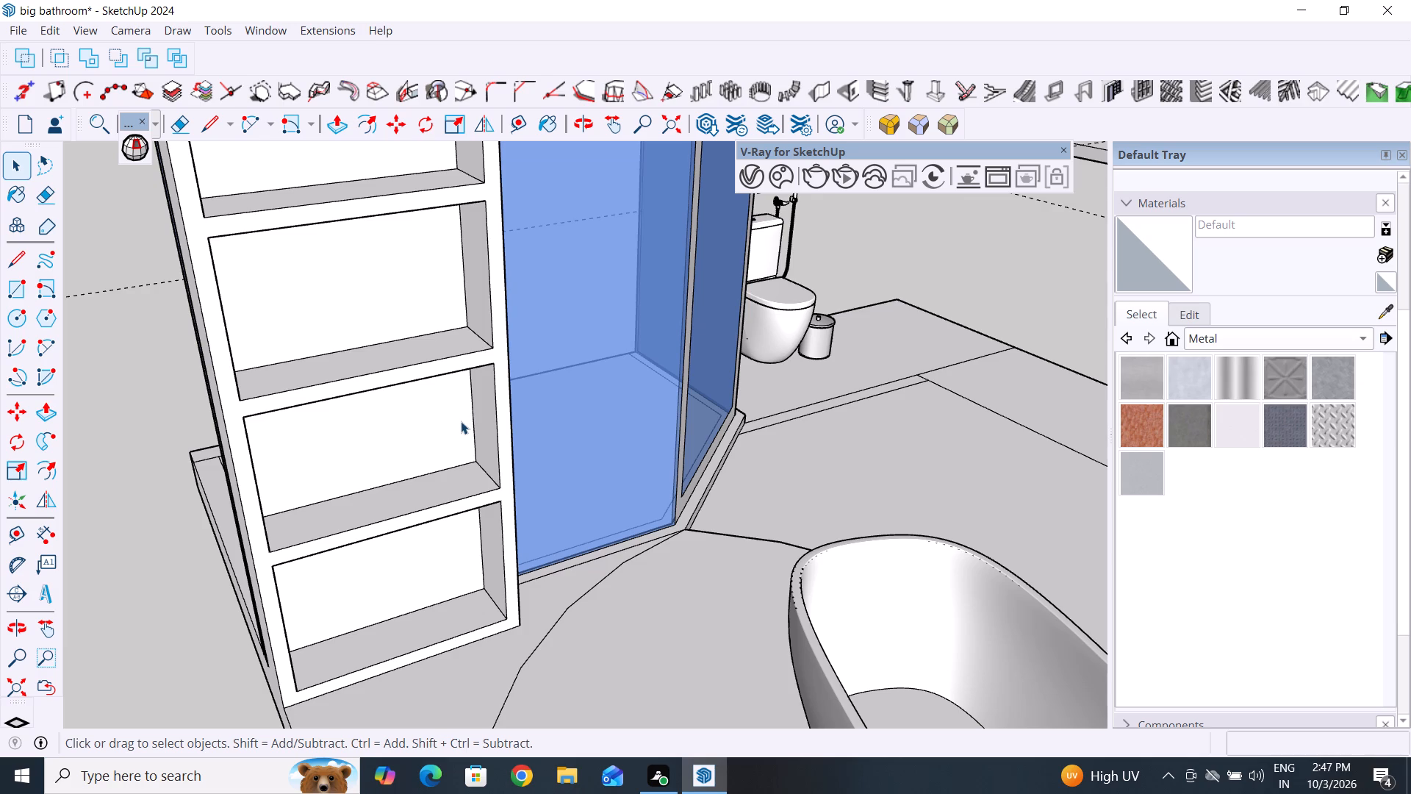
pyautogui.scroll(-13, 461, 421)
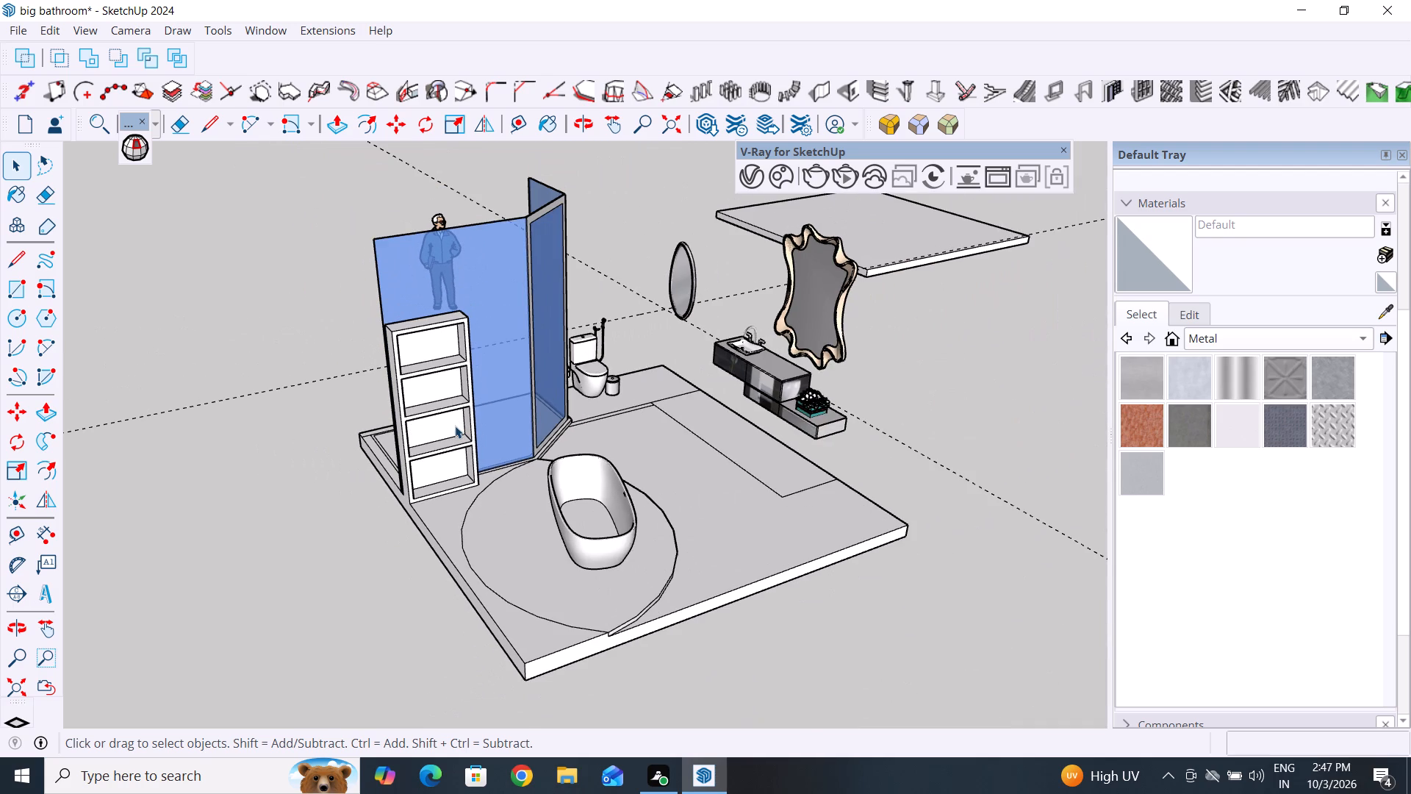
pyautogui.scroll(-3, 455, 426)
pyautogui.moveTo(789, 532); pyautogui.dragTo(635, 565, button='middle')
pyautogui.scroll(3, 659, 362)
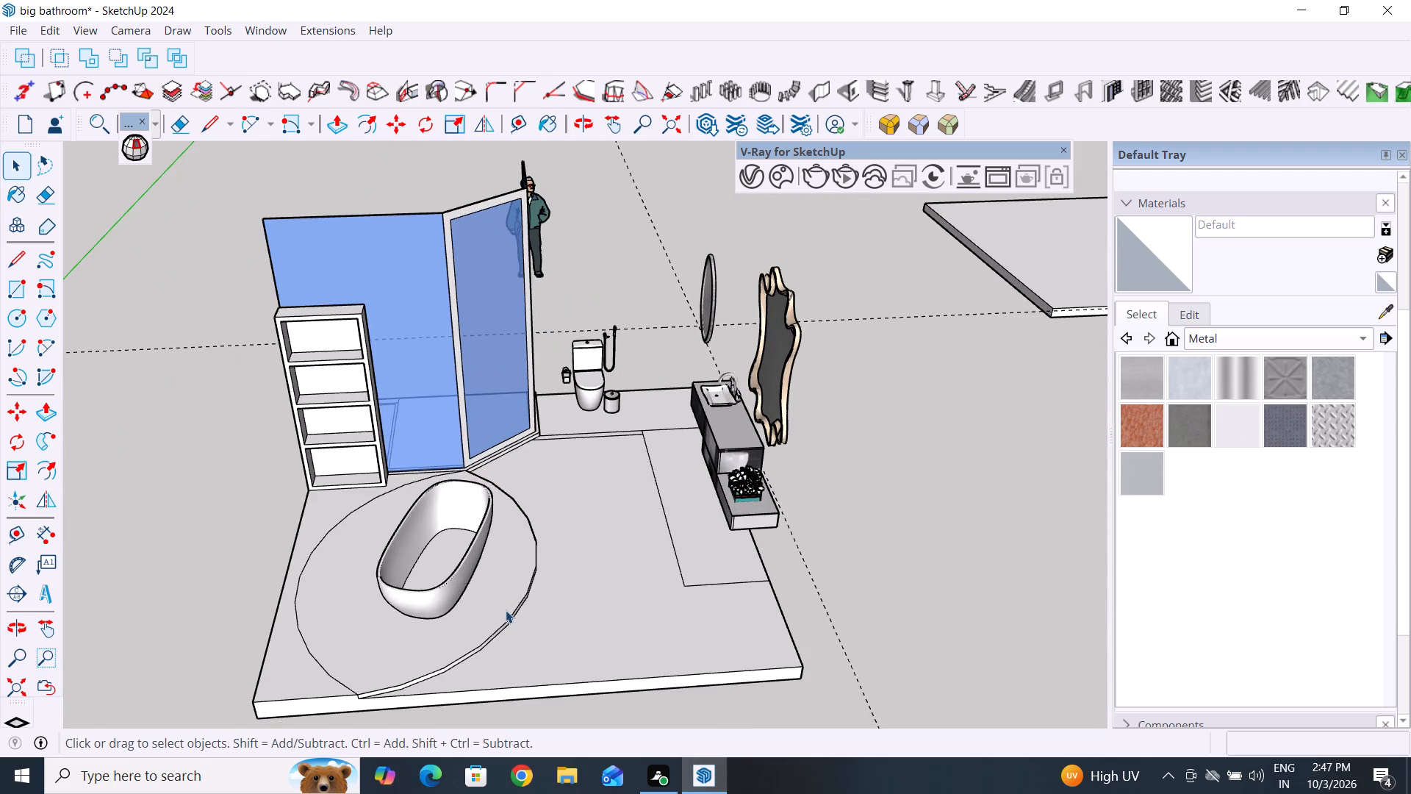
pyautogui.scroll(1, 506, 610)
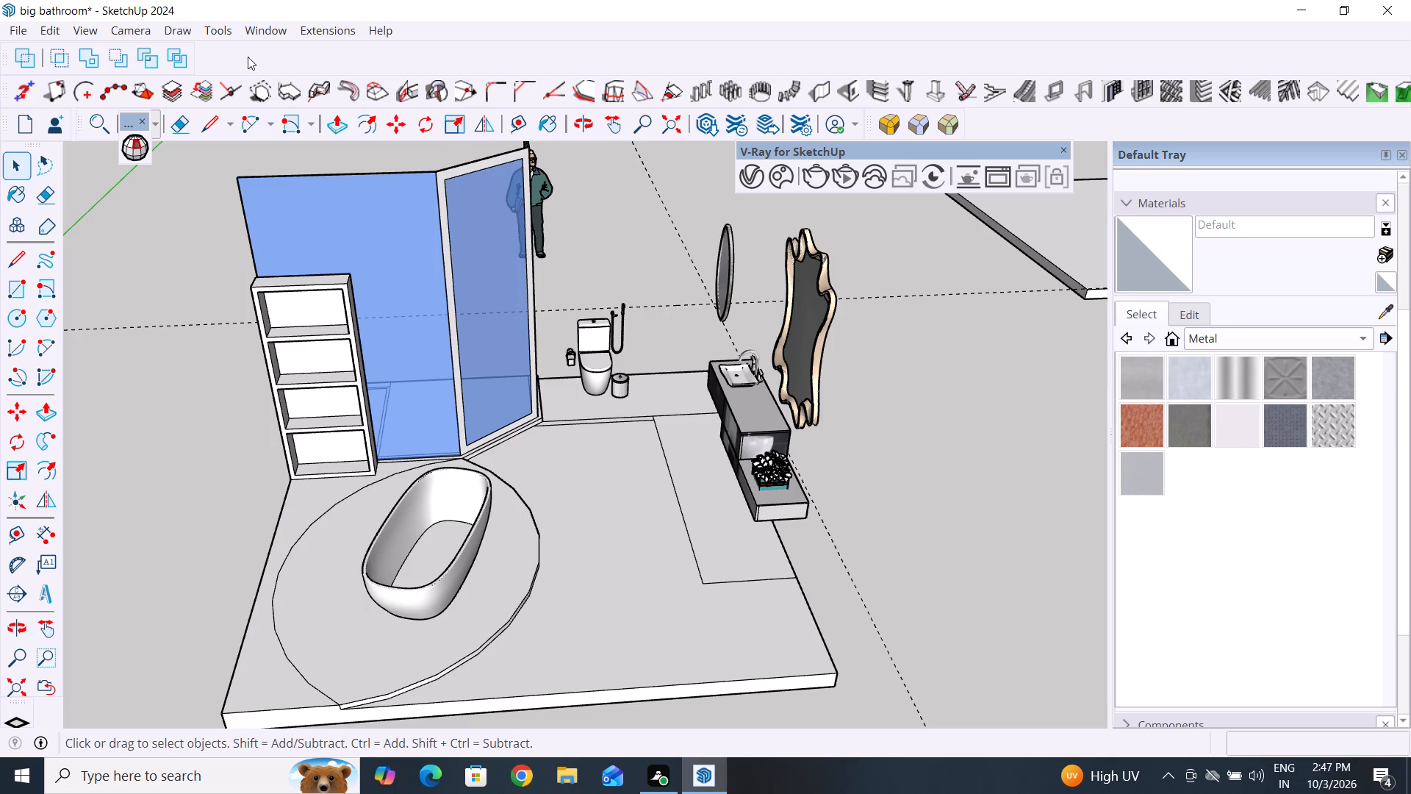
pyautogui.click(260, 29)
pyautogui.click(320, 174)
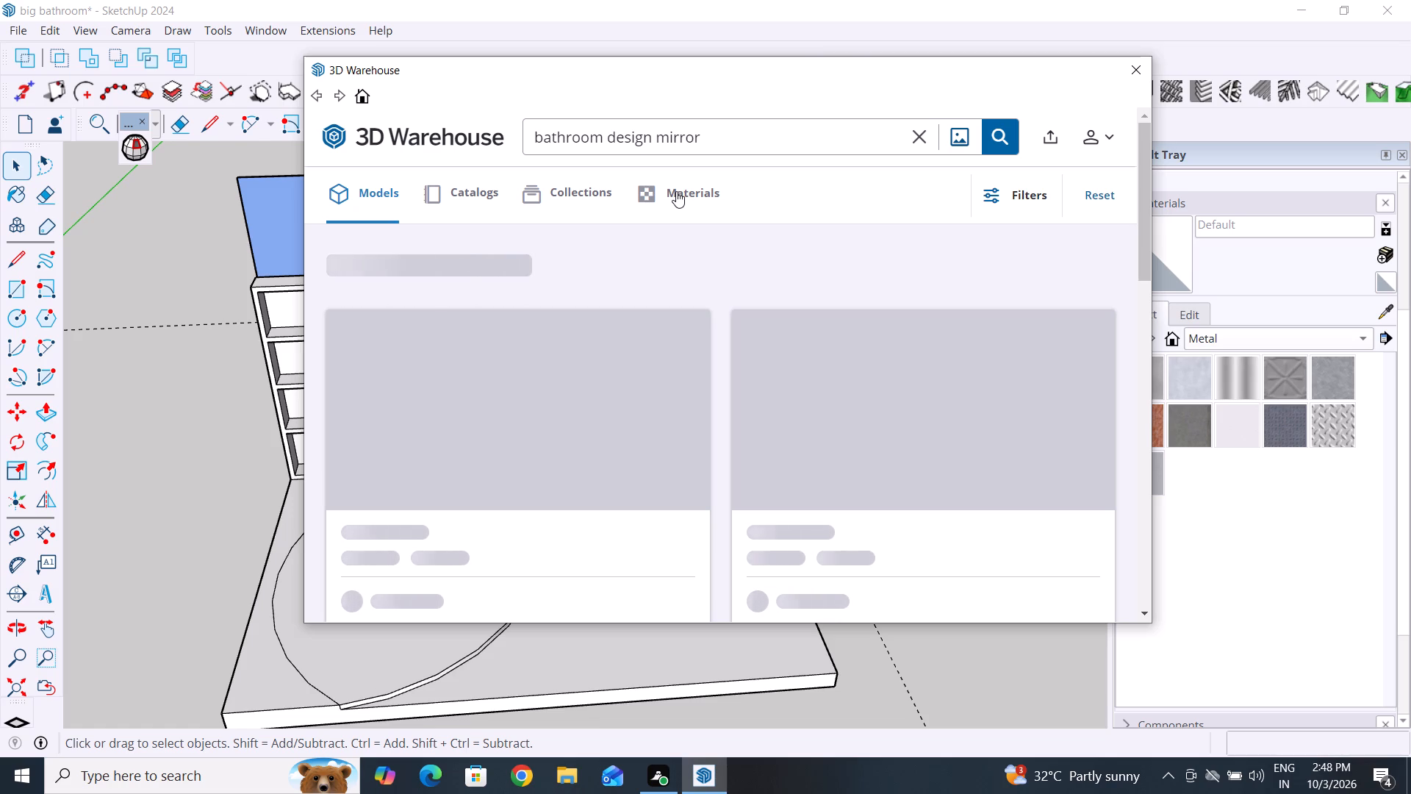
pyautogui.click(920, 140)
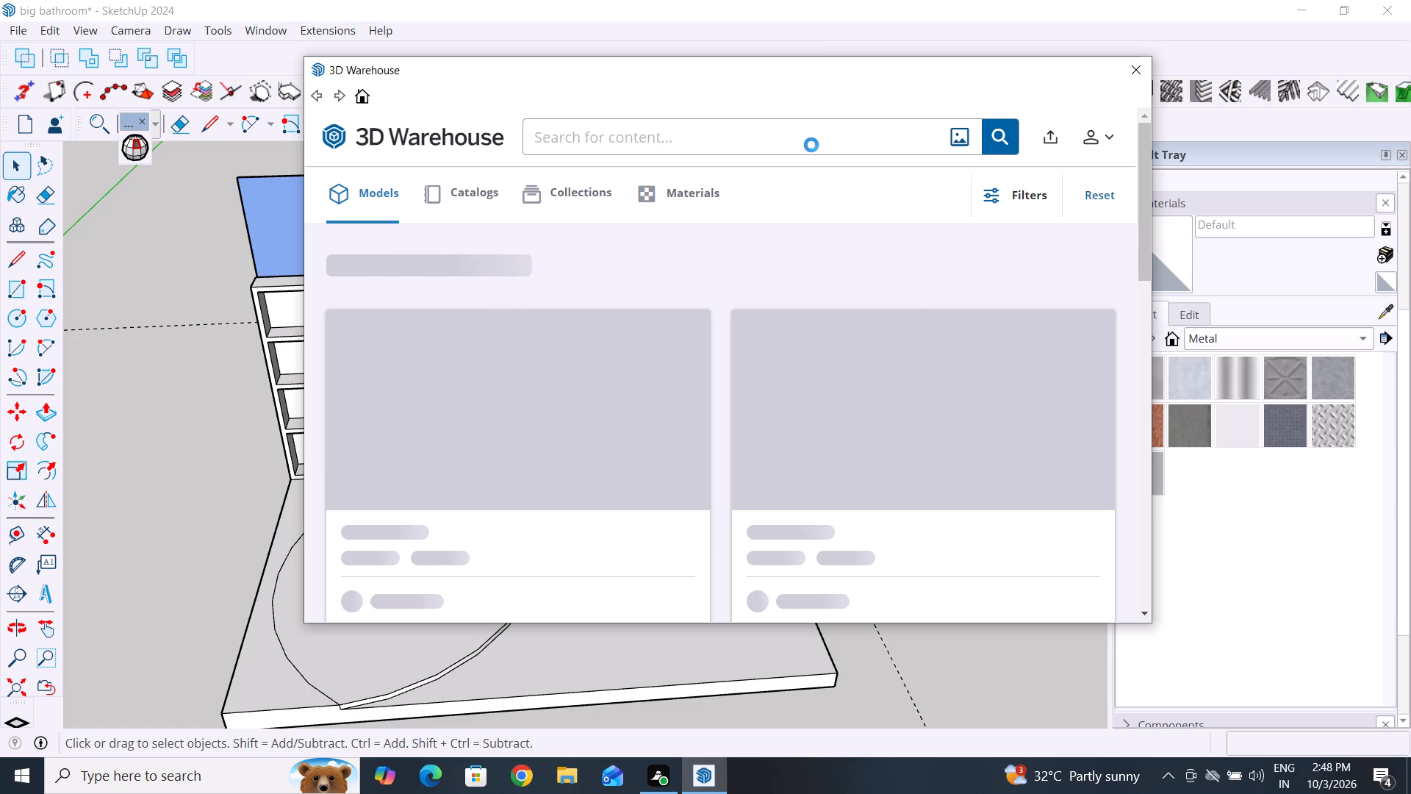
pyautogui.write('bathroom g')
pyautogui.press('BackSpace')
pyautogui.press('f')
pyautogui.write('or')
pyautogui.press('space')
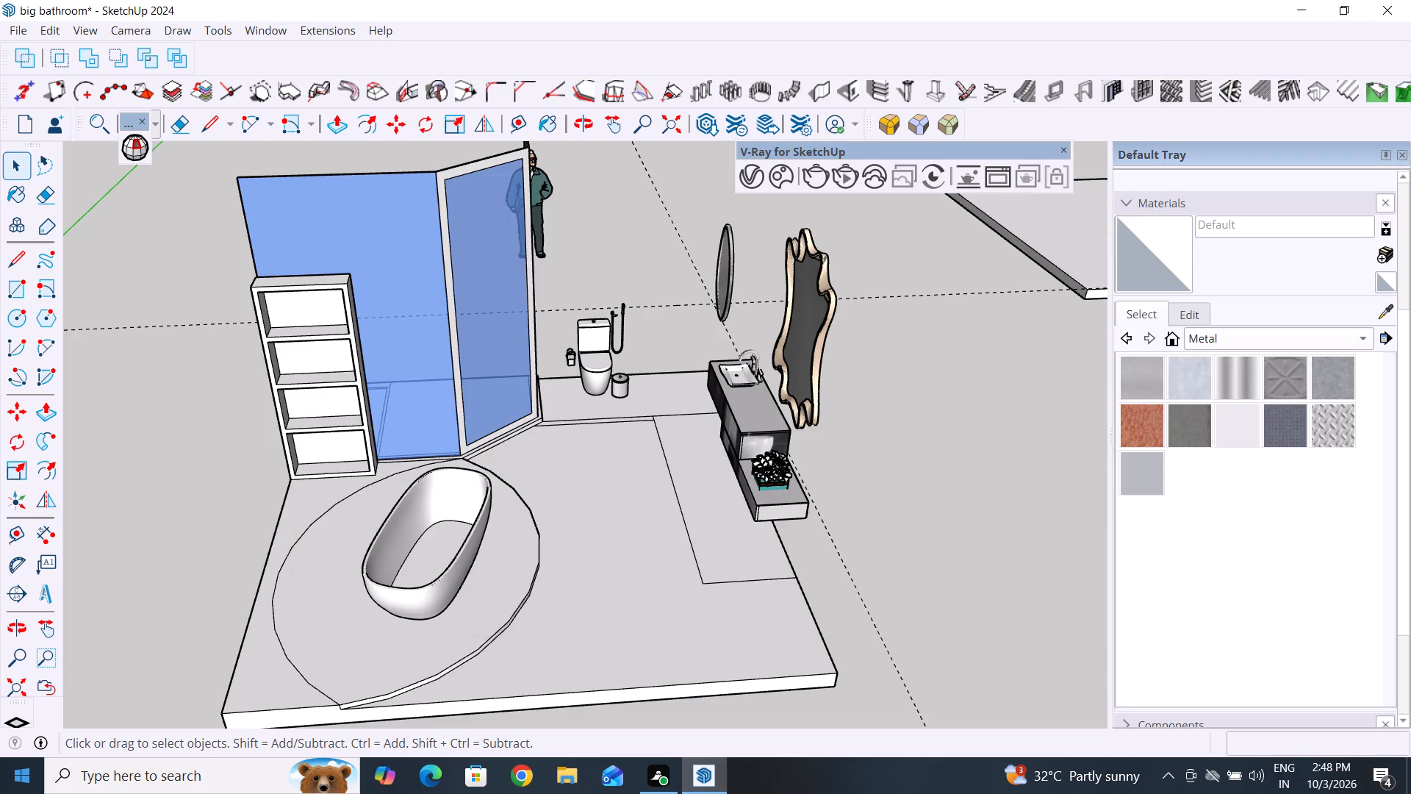
# Open the 3D Warehouse model library.
pyautogui.click(267, 32)
pyautogui.scroll(-5, 662, 631)
pyautogui.scroll(4, 661, 633)
pyautogui.scroll(1, 718, 500)
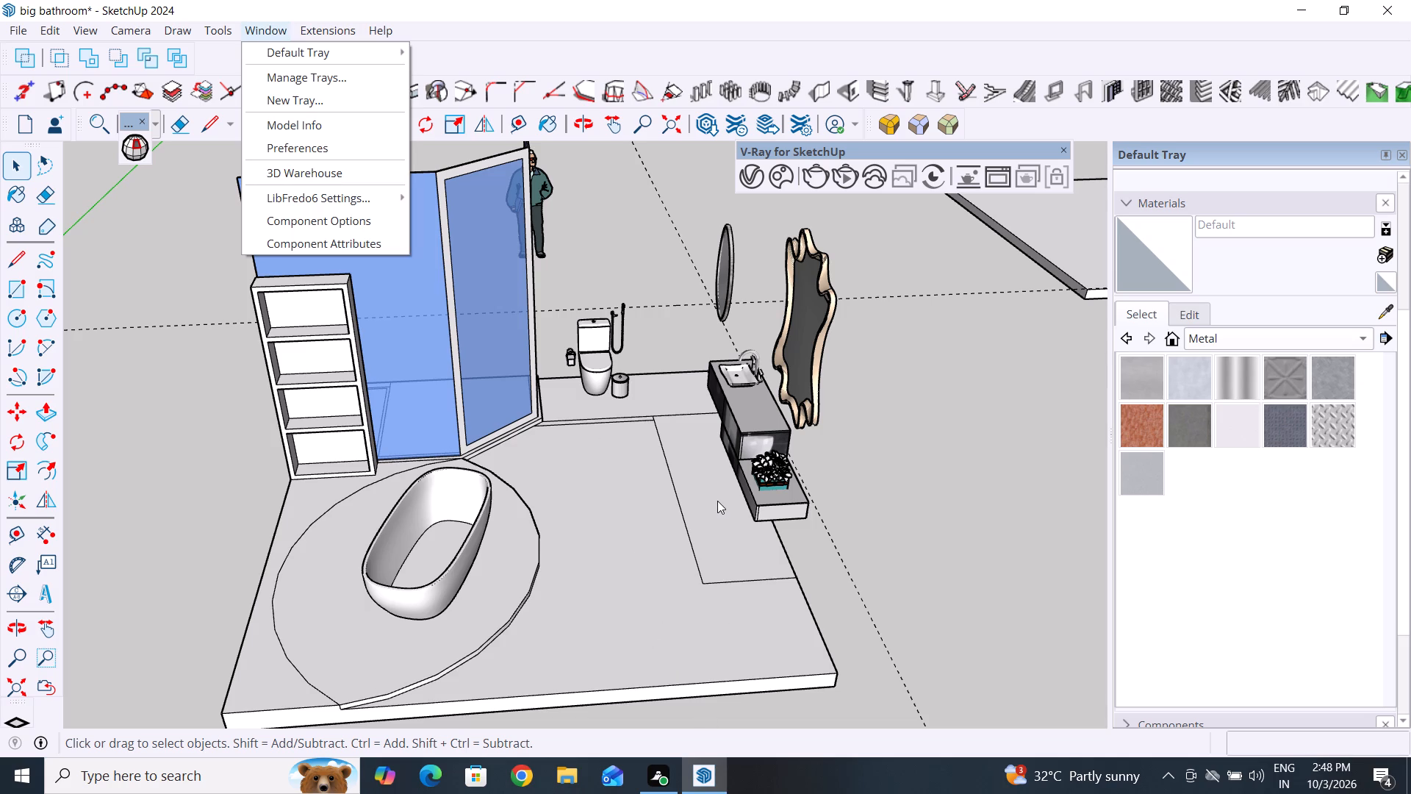
pyautogui.click(320, 172)
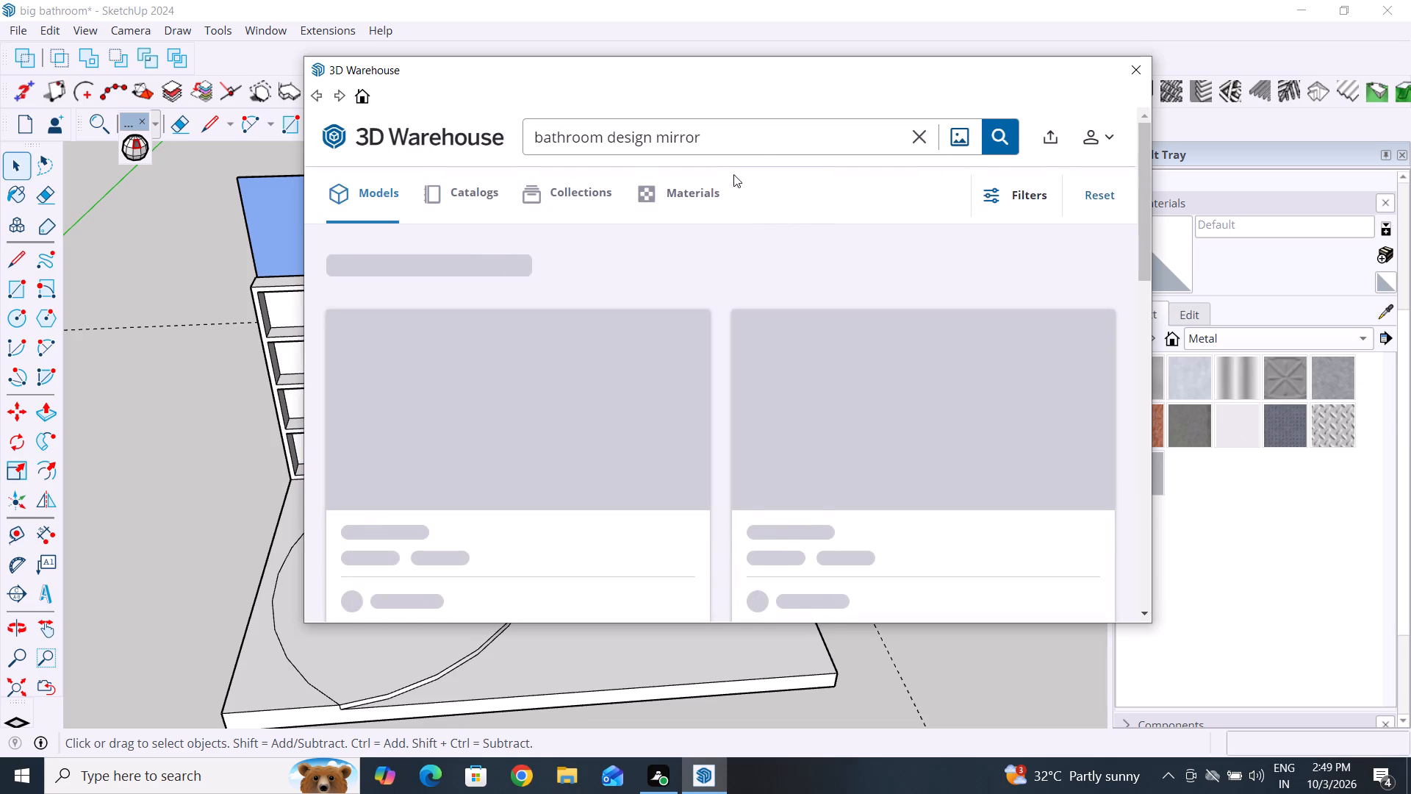
# Replace the old search text and search the 3D Warehouse models for "bathroom tool with towl".
pyautogui.click(785, 139)
pyautogui.press('BackSpace')
pyautogui.press('BackSpace')
pyautogui.press('BackSpace')
pyautogui.press('BackSpace')
pyautogui.press('BackSpace')
pyautogui.press('BackSpace')
pyautogui.press('BackSpace')
pyautogui.press('BackSpace')
pyautogui.press('BackSpace')
pyautogui.scroll(-4, 755, 143)
pyautogui.scroll(4, 754, 143)
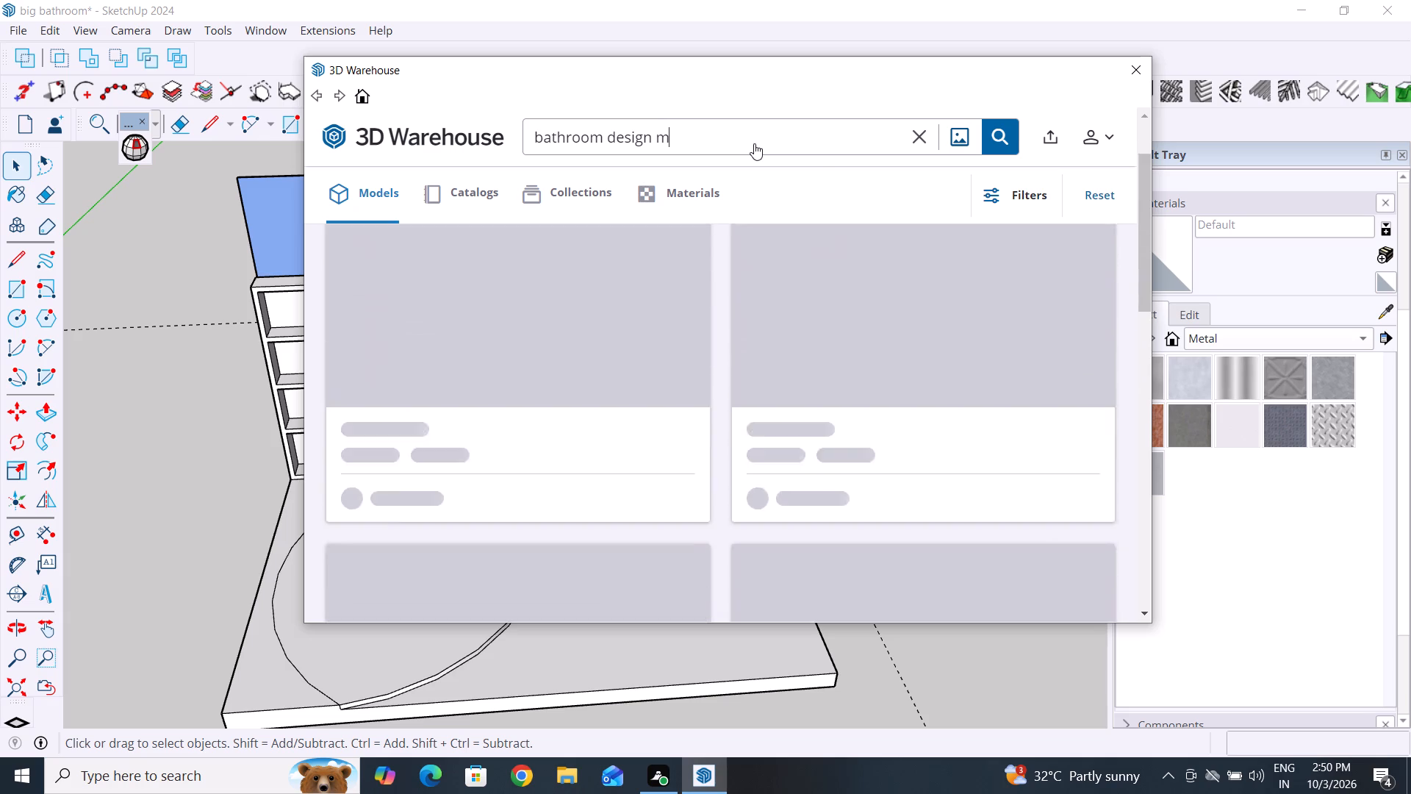
pyautogui.click(743, 137)
pyautogui.press('BackSpace')
pyautogui.press('BackSpace')
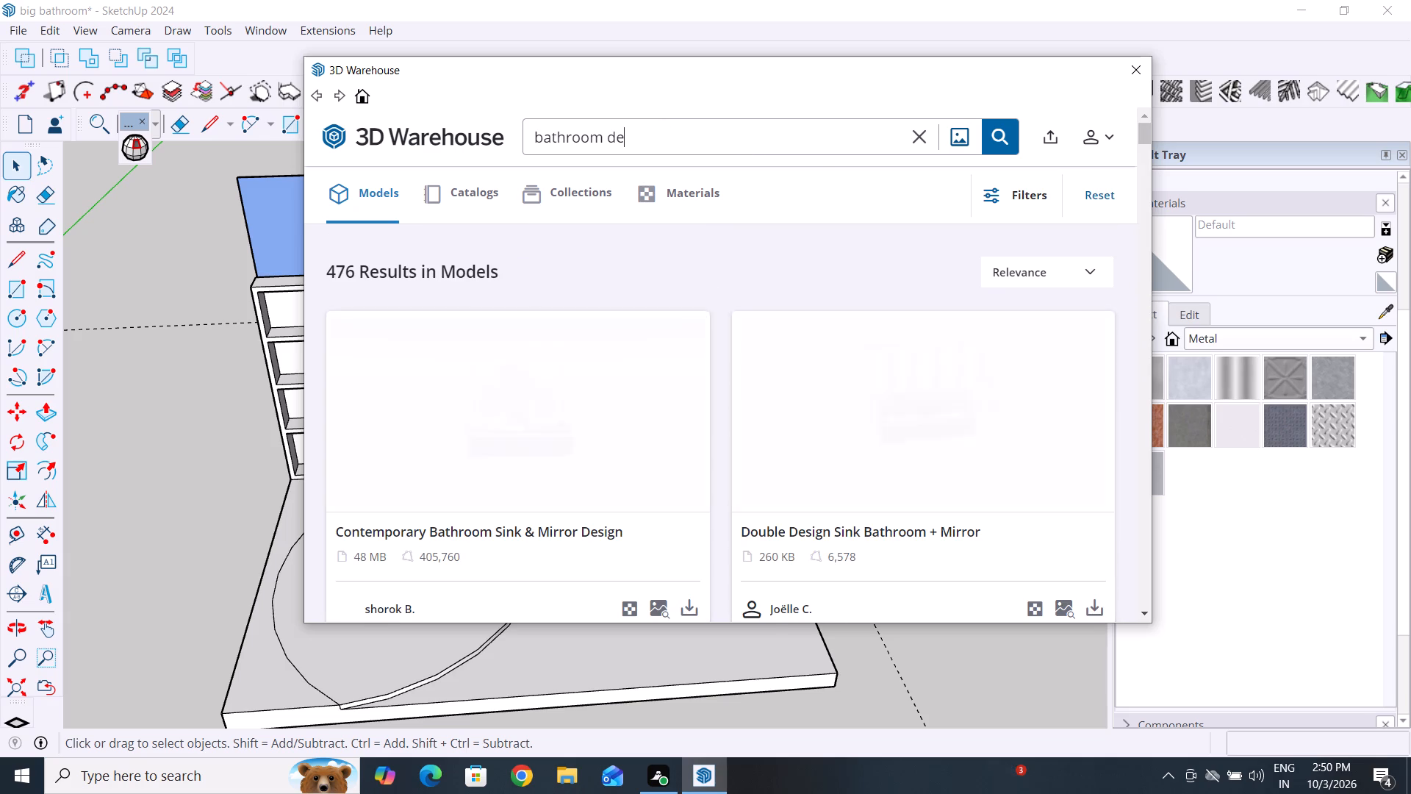
pyautogui.press('BackSpace')
pyautogui.press('BackSpace')
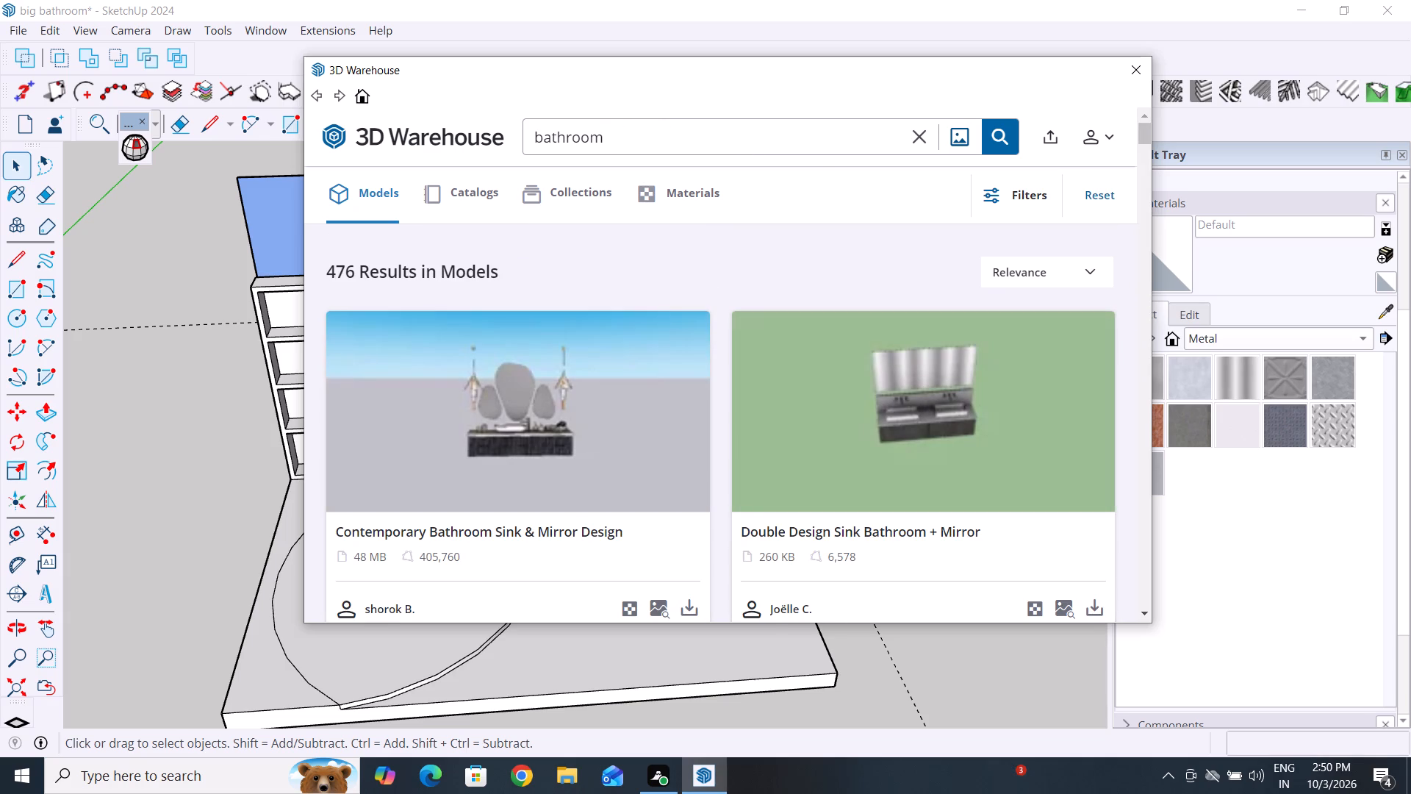
pyautogui.write('tu')
pyautogui.press('BackSpace')
pyautogui.write('ool')
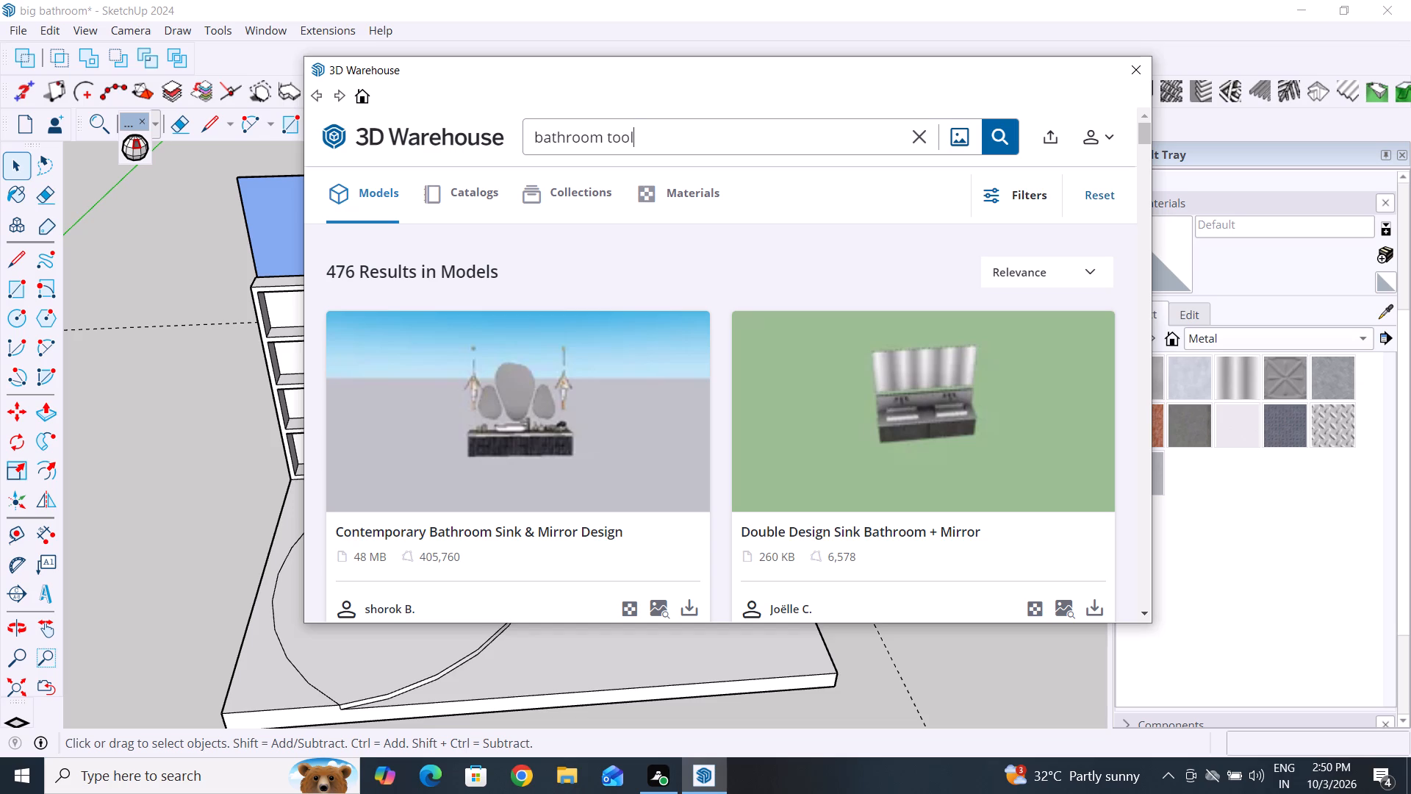
pyautogui.press('space')
pyautogui.write('with')
pyautogui.press('space')
pyautogui.write('towl')
pyautogui.click(1006, 139)
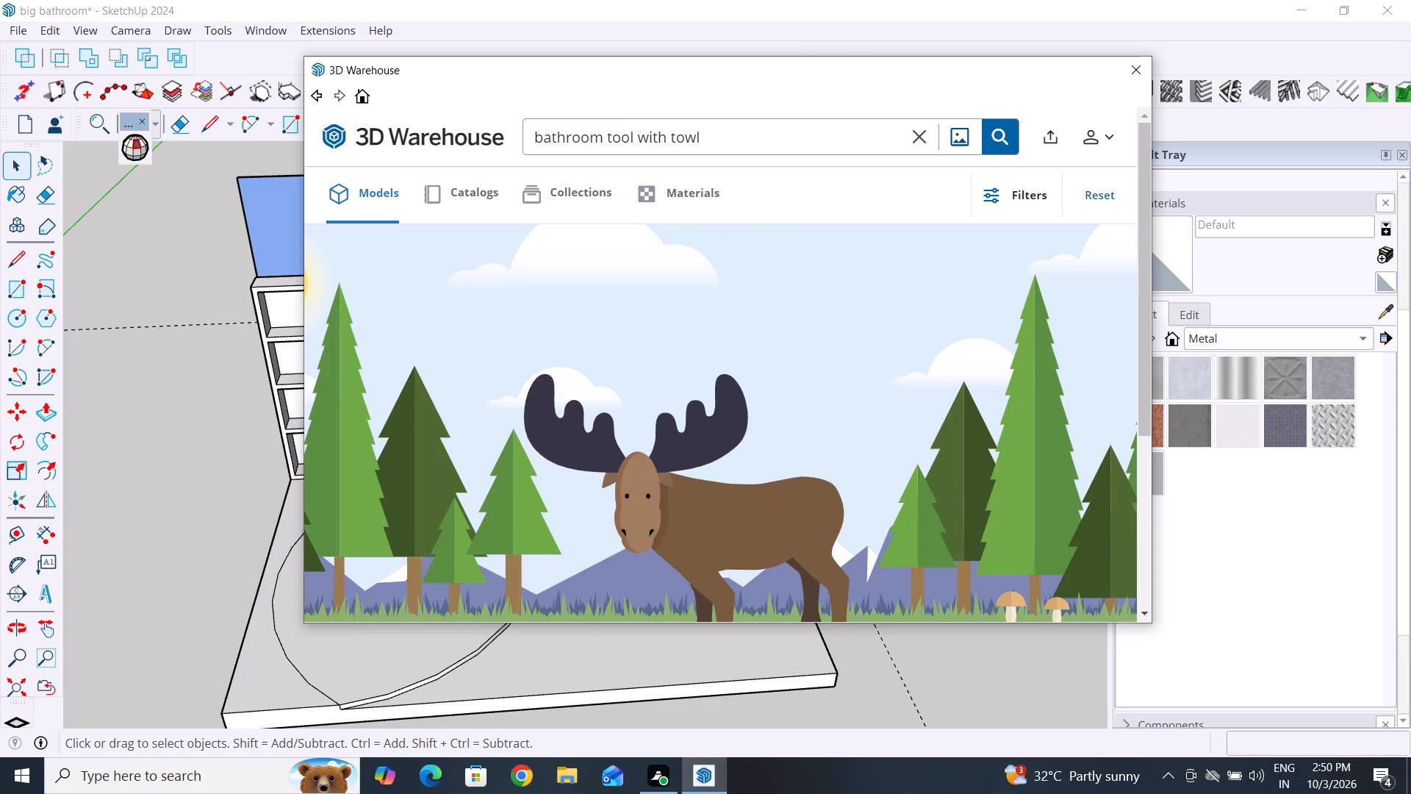
# Remove the words "tool with" from between "bathroom" and "towl" in the model search text.
pyautogui.click(664, 140)
pyautogui.press('BackSpace')
pyautogui.press('BackSpace')
pyautogui.press('BackSpace')
pyautogui.press('BackSpace')
pyautogui.press('BackSpace')
pyautogui.press('BackSpace')
pyautogui.press('BackSpace')
pyautogui.press('BackSpace')
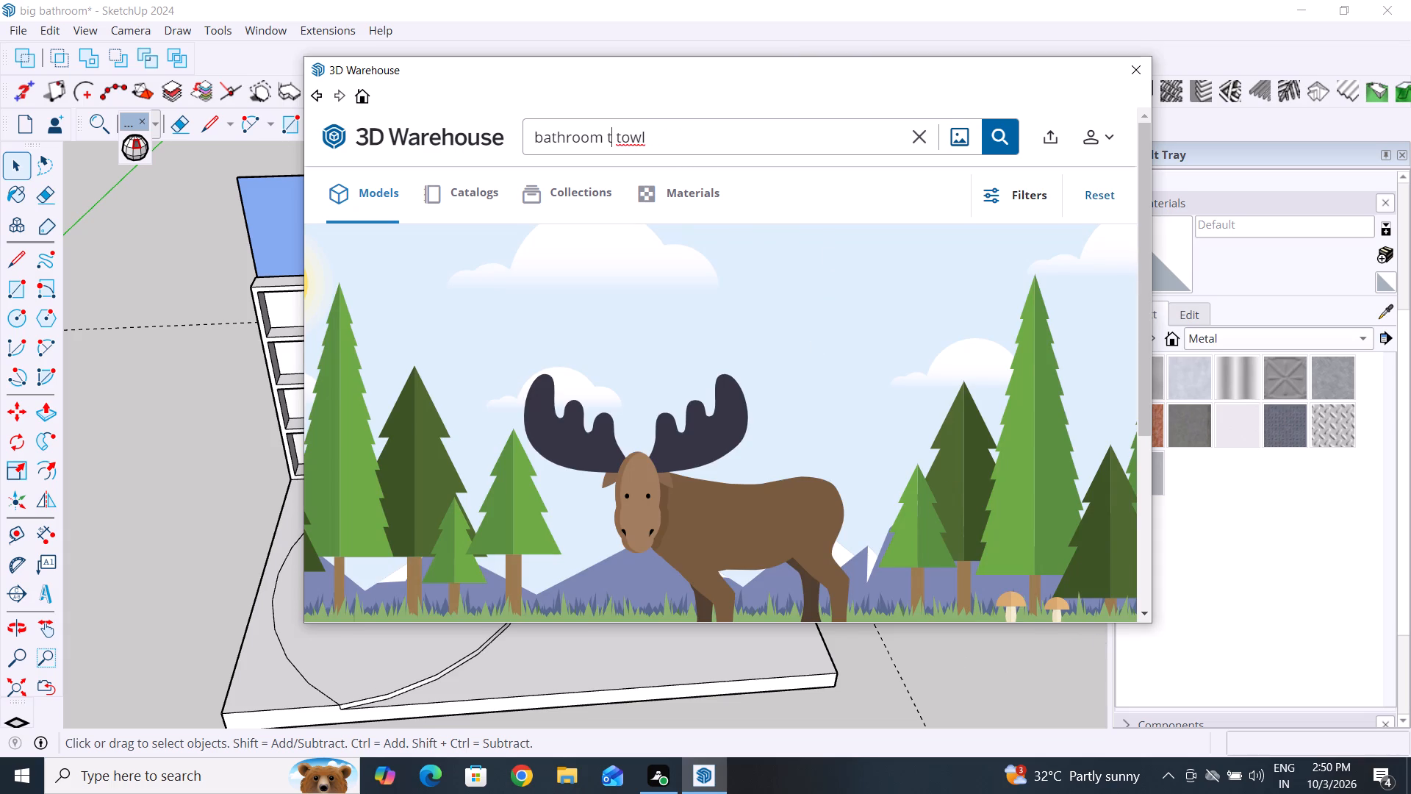
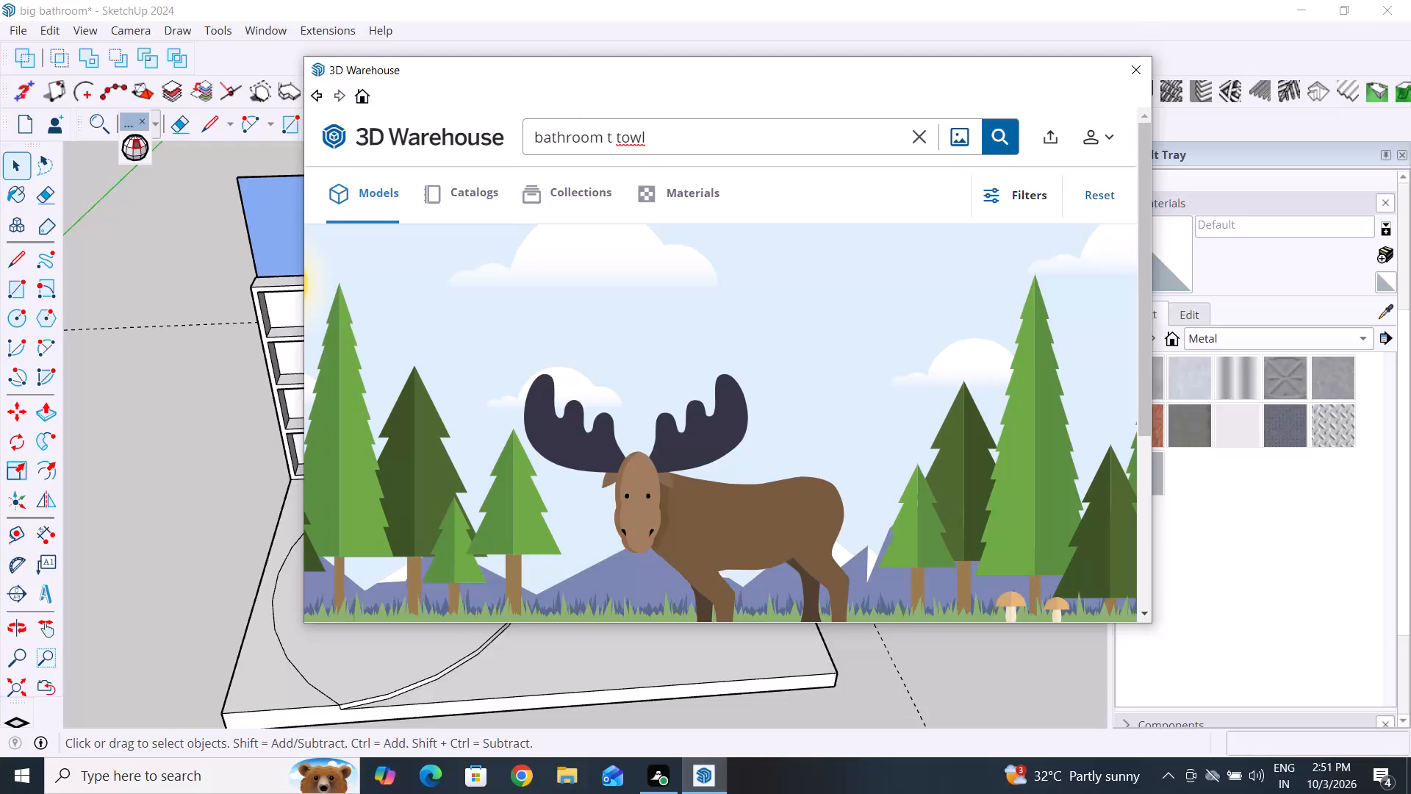
# Change the model search text to "bathroom stool" and search the 3D Warehouse.
pyautogui.click(646, 134)
pyautogui.press('BackSpace')
pyautogui.press('BackSpace')
pyautogui.press('BackSpace')
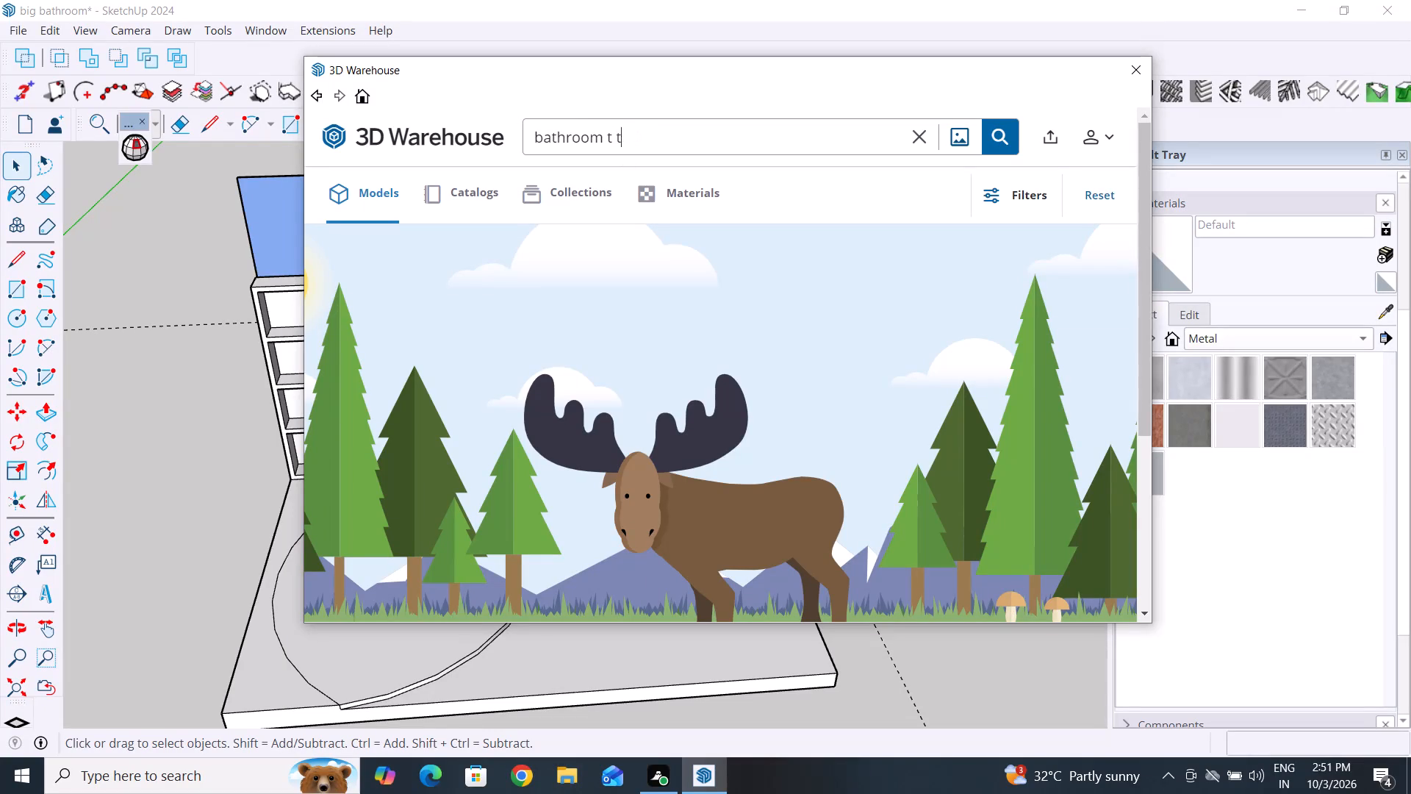
pyautogui.press('BackSpace')
pyautogui.press('BackSpace')
pyautogui.press('BackSpace')
pyautogui.write('st')
pyautogui.write('ool')
pyautogui.press('Return')
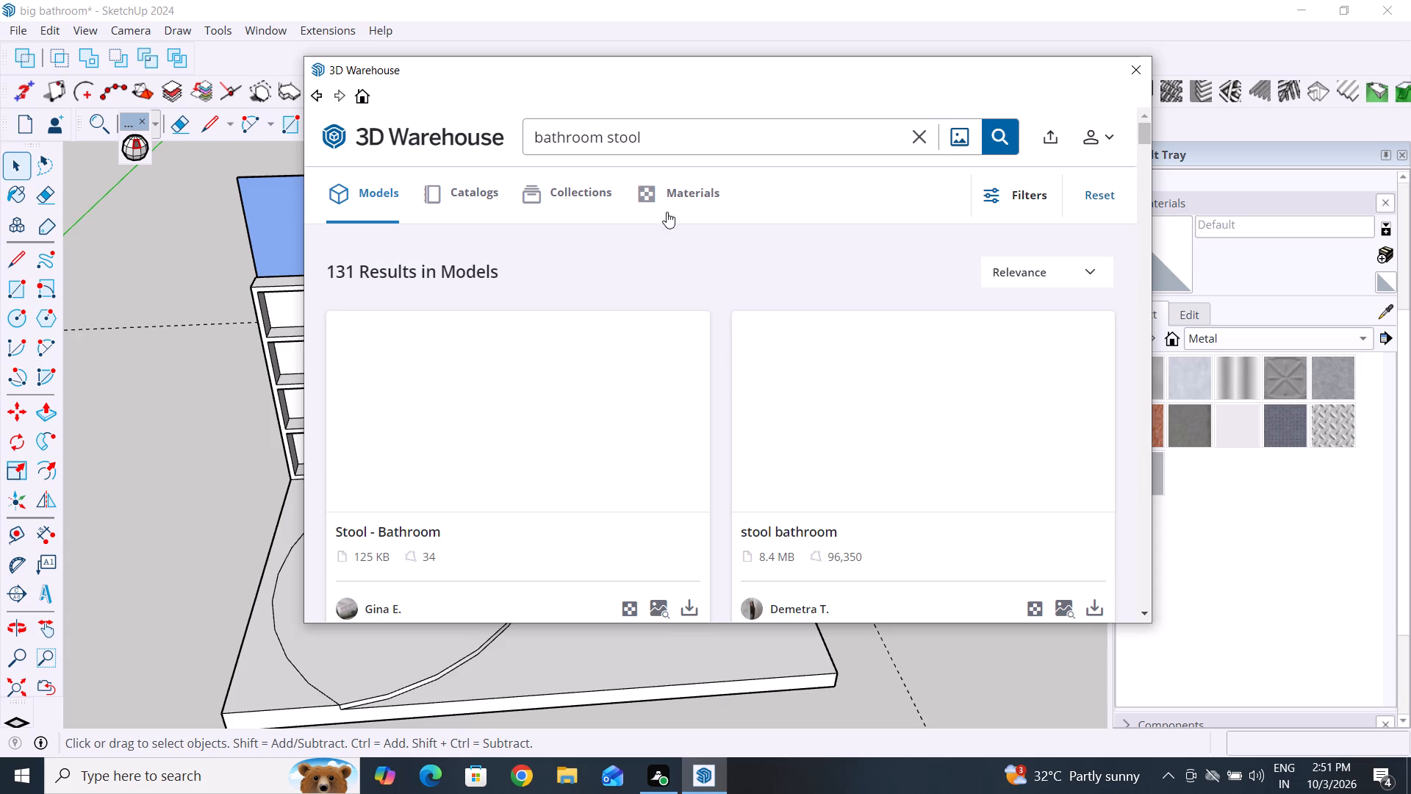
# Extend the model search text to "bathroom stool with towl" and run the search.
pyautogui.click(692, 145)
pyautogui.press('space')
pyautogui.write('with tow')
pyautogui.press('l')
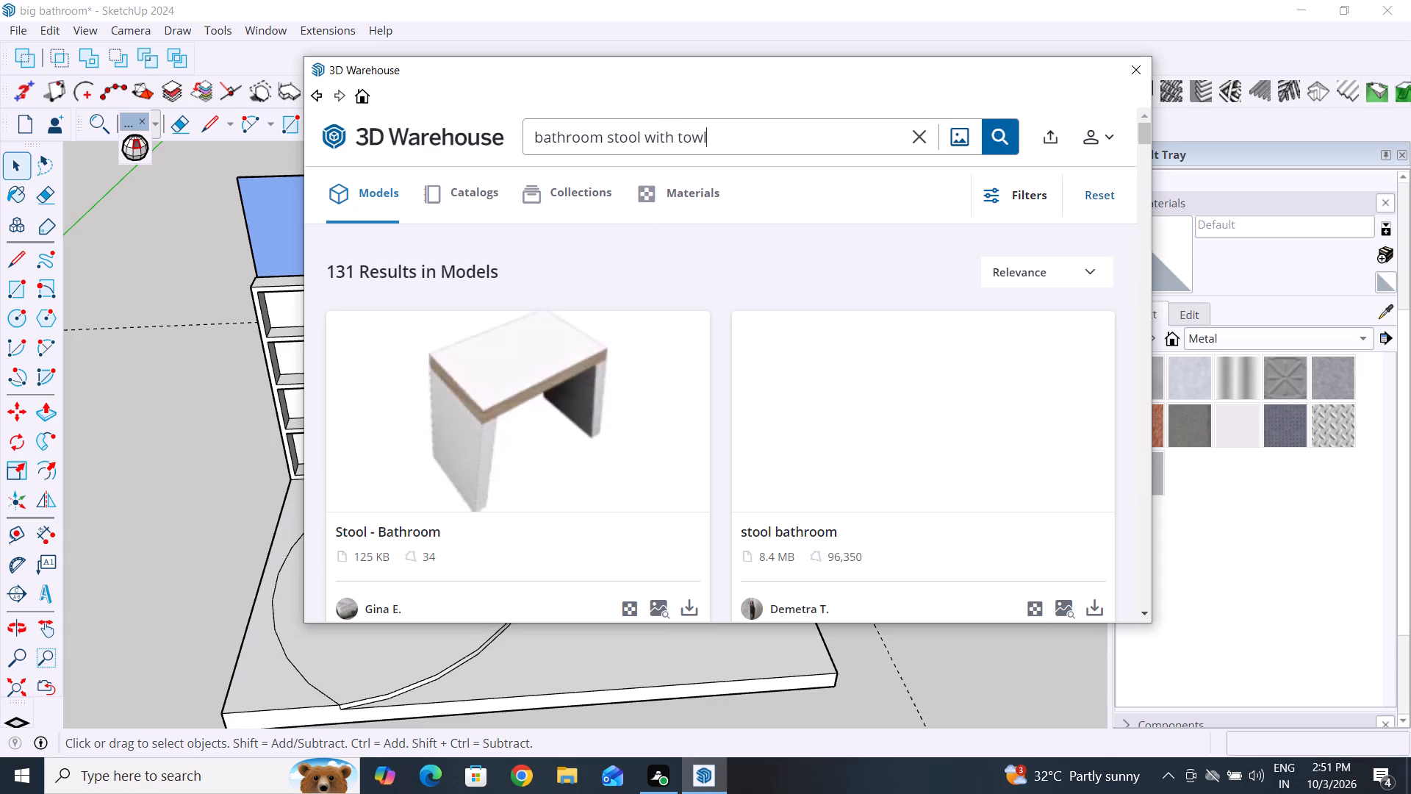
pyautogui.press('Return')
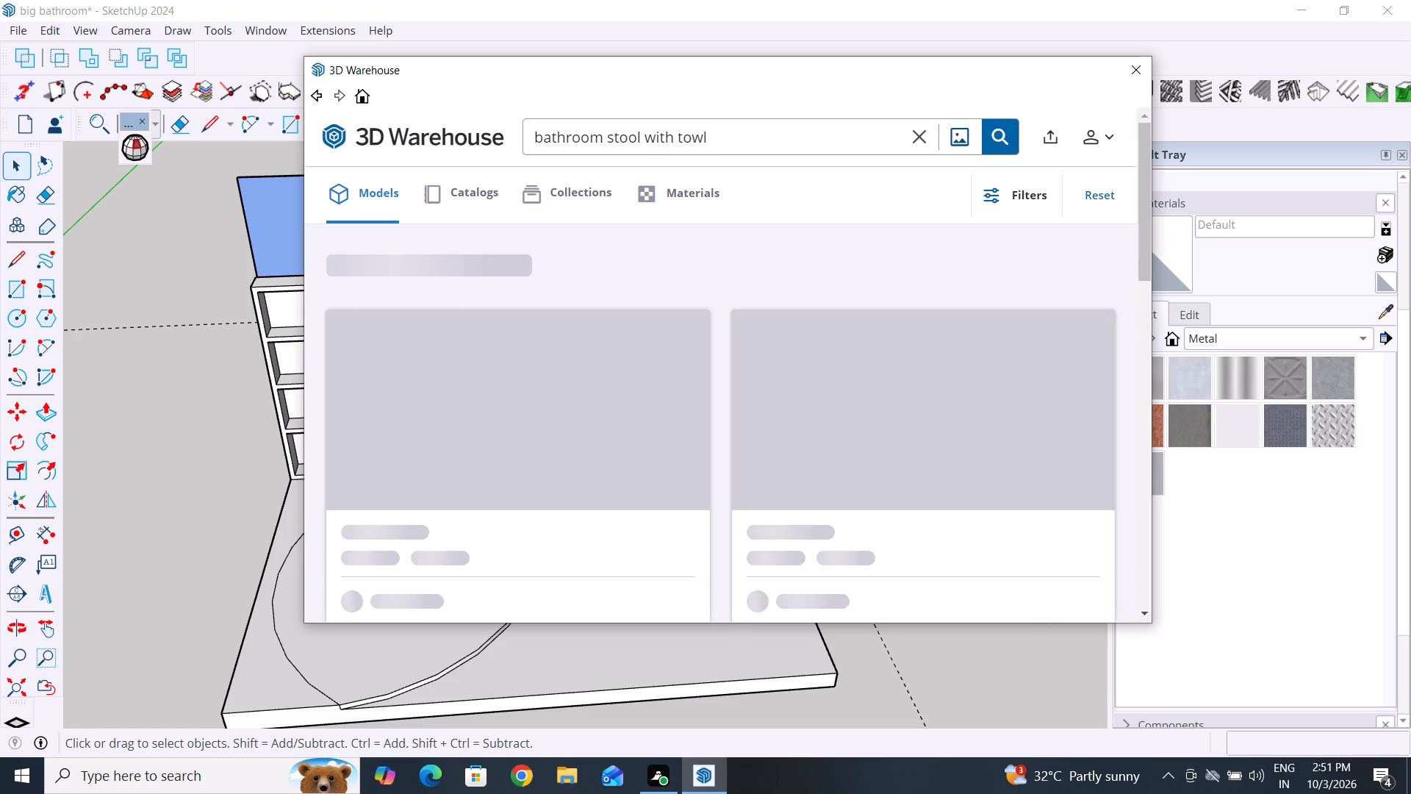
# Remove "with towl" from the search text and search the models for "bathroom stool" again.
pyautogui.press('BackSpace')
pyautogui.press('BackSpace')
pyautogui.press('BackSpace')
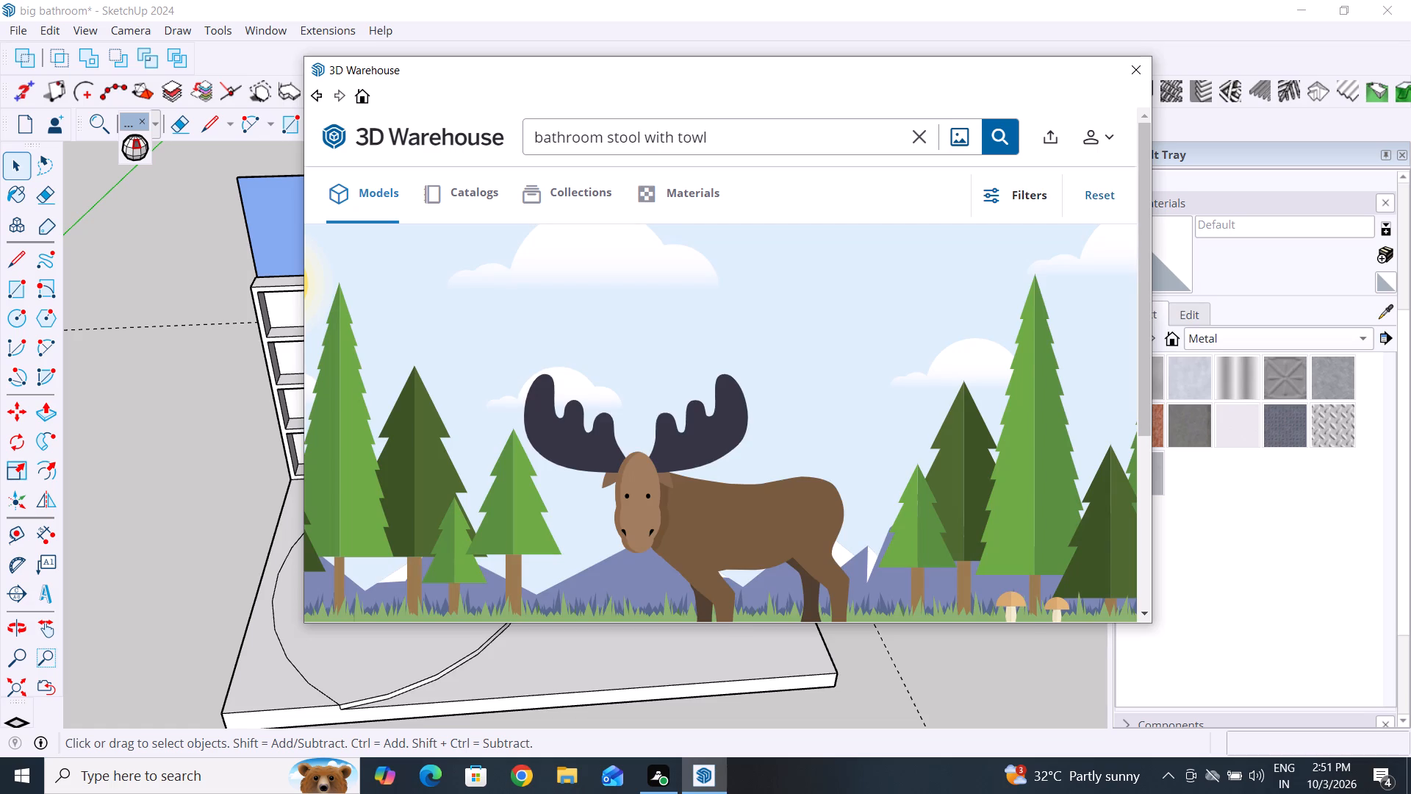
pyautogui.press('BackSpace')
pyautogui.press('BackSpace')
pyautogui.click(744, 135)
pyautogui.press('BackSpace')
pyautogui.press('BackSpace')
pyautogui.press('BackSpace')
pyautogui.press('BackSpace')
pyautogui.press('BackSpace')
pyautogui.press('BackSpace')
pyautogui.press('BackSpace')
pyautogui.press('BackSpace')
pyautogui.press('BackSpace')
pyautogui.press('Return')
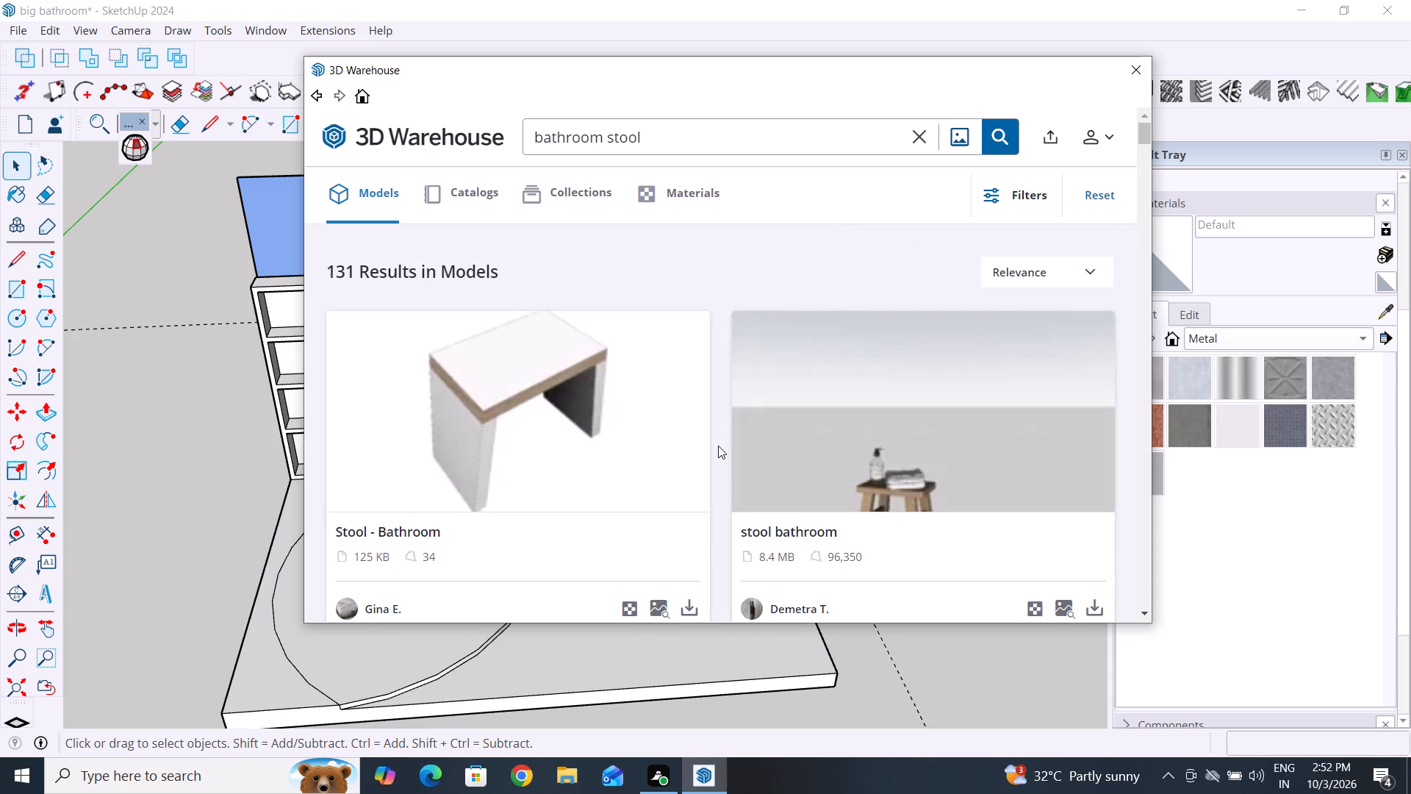
# Browse the bathroom stool models for one that suits the space beside the bathtub.
pyautogui.scroll(-5, 718, 446)
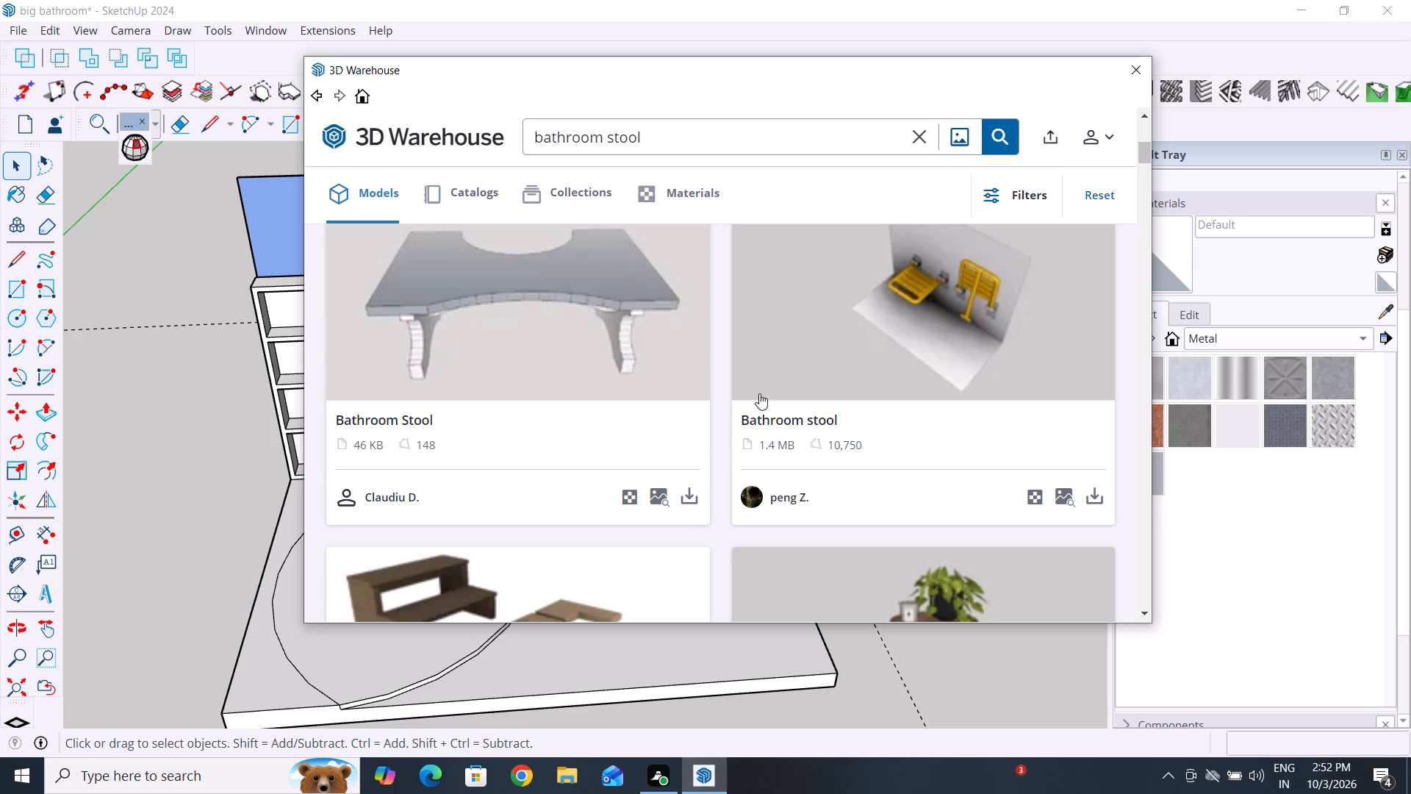
pyautogui.scroll(-4, 761, 424)
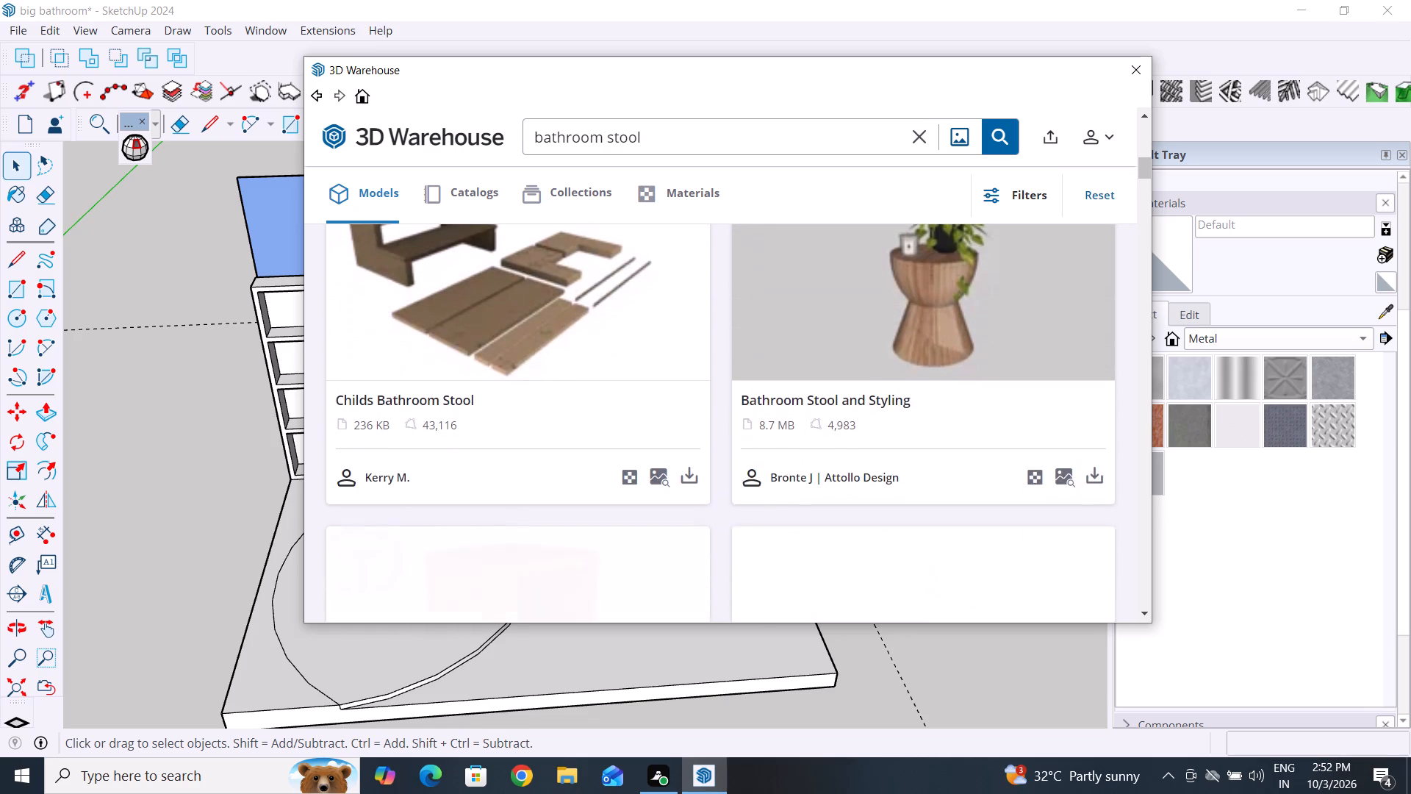
pyautogui.scroll(2, 761, 424)
pyautogui.scroll(-9, 761, 424)
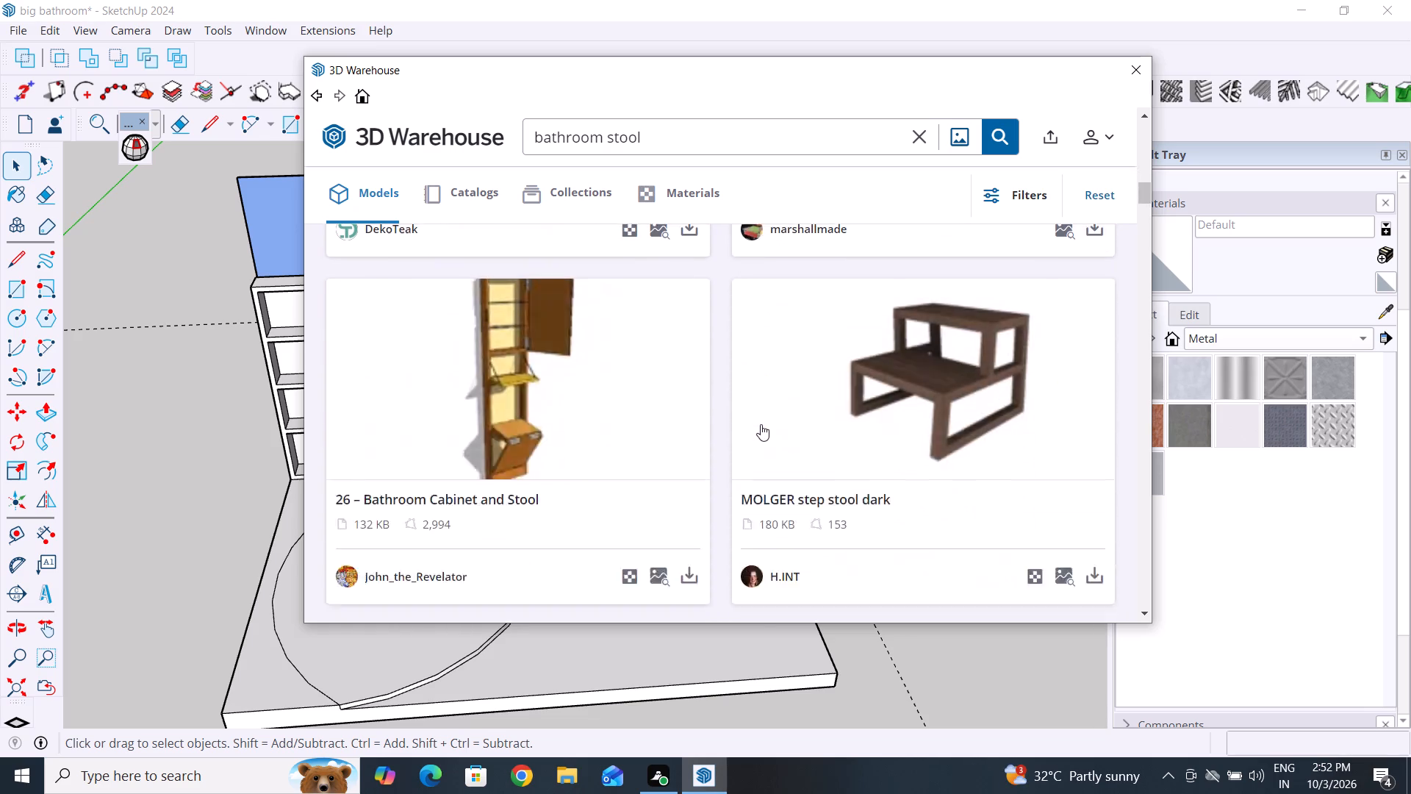
pyautogui.scroll(-9, 761, 424)
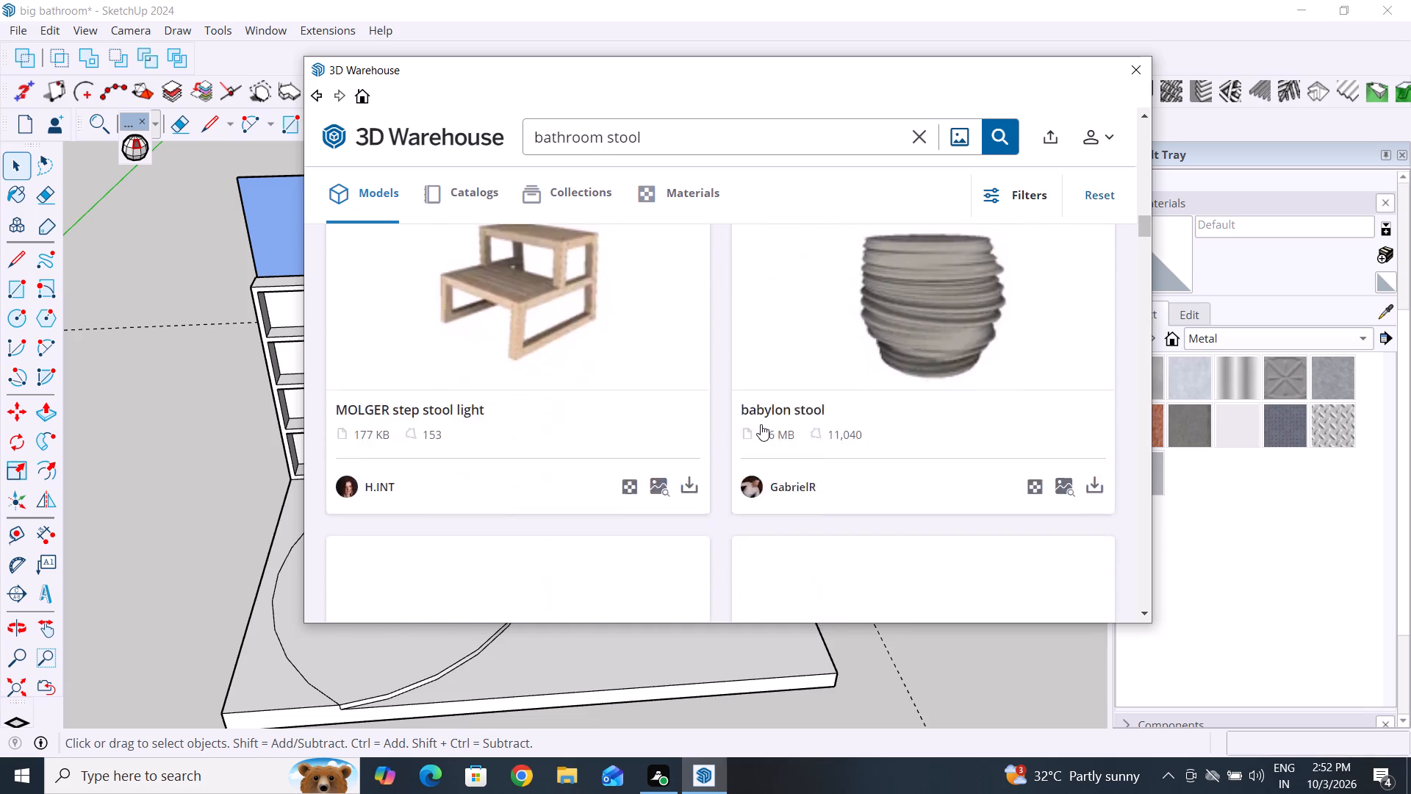
pyautogui.scroll(-3, 761, 424)
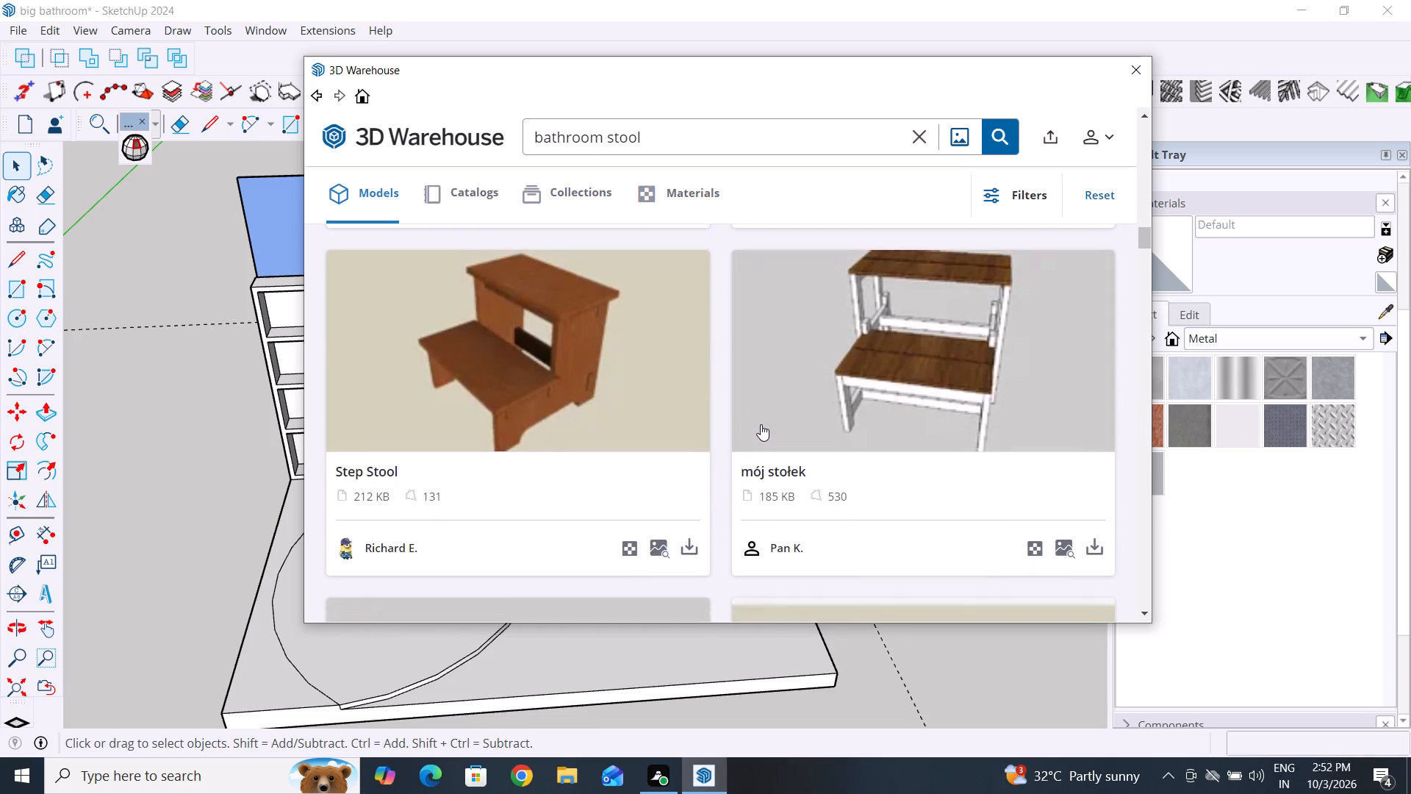
pyautogui.scroll(-9, 761, 424)
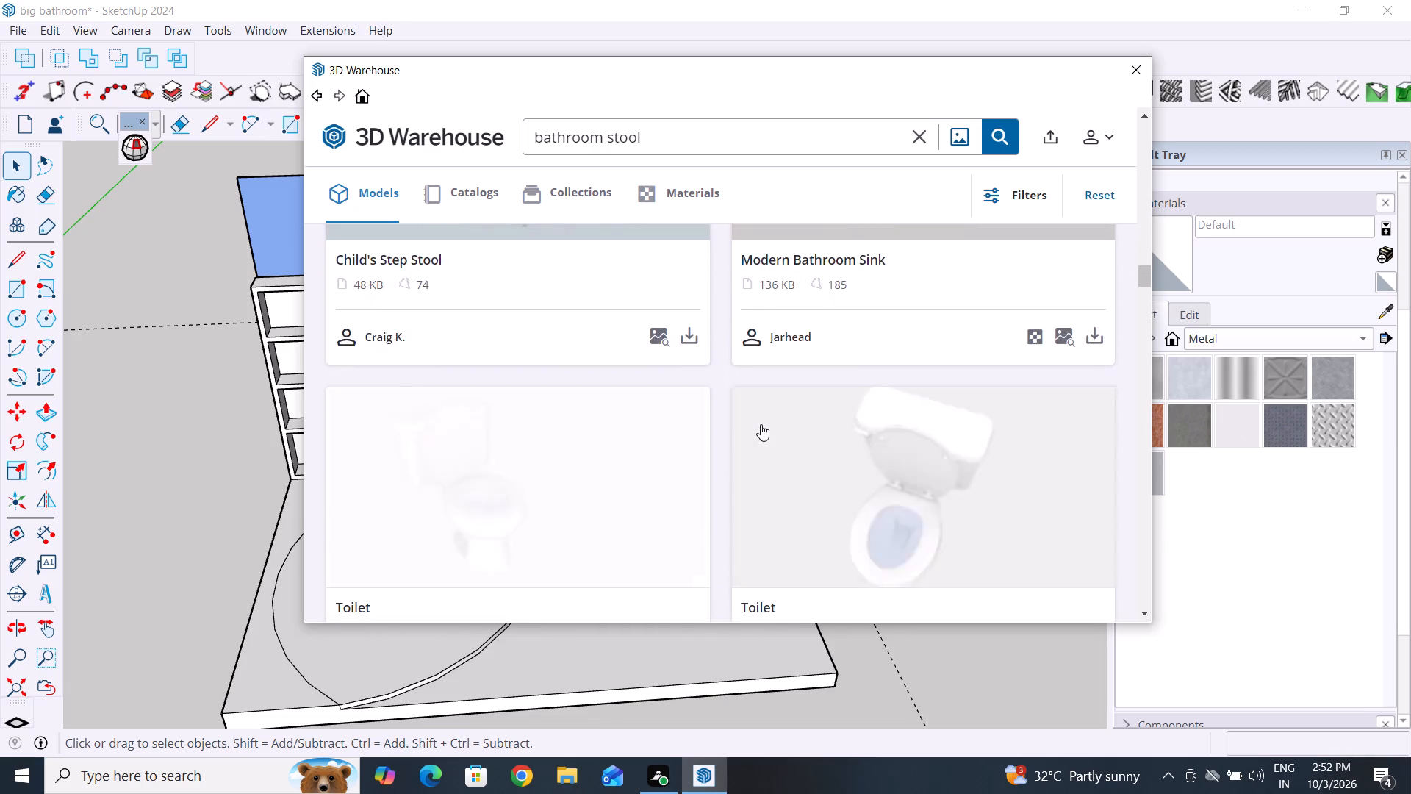
pyautogui.scroll(-5, 761, 424)
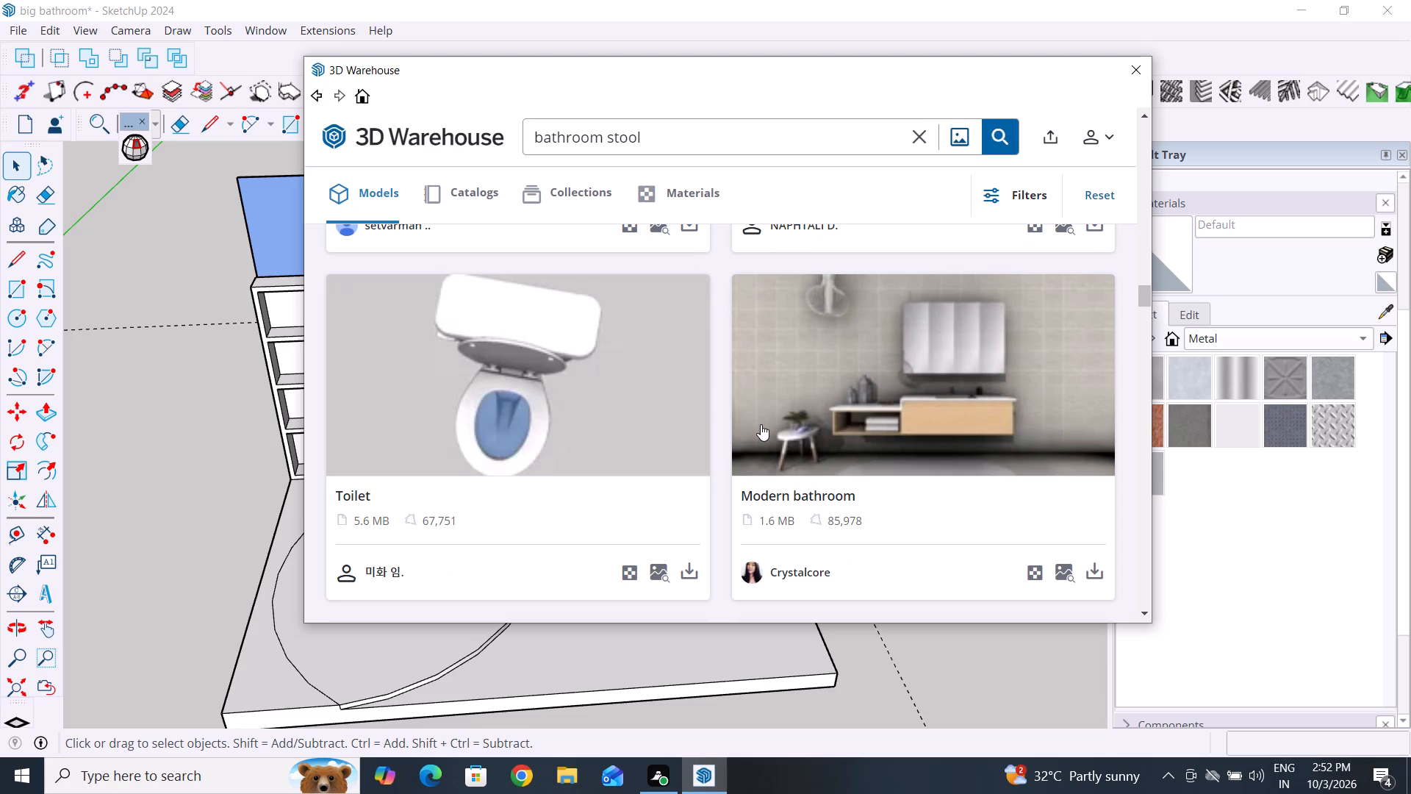
pyautogui.scroll(11, 769, 440)
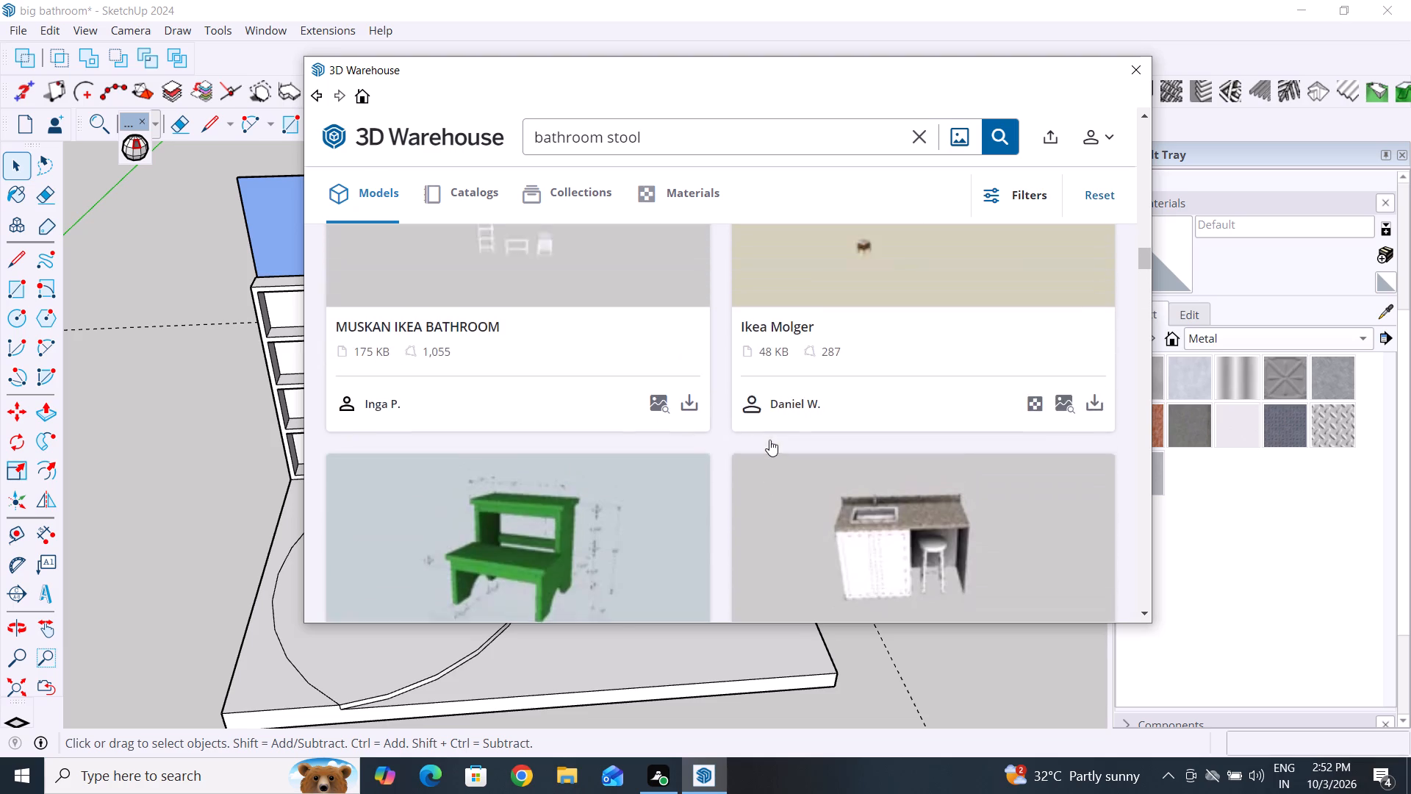
pyautogui.scroll(11, 769, 440)
pyautogui.scroll(-2, 785, 429)
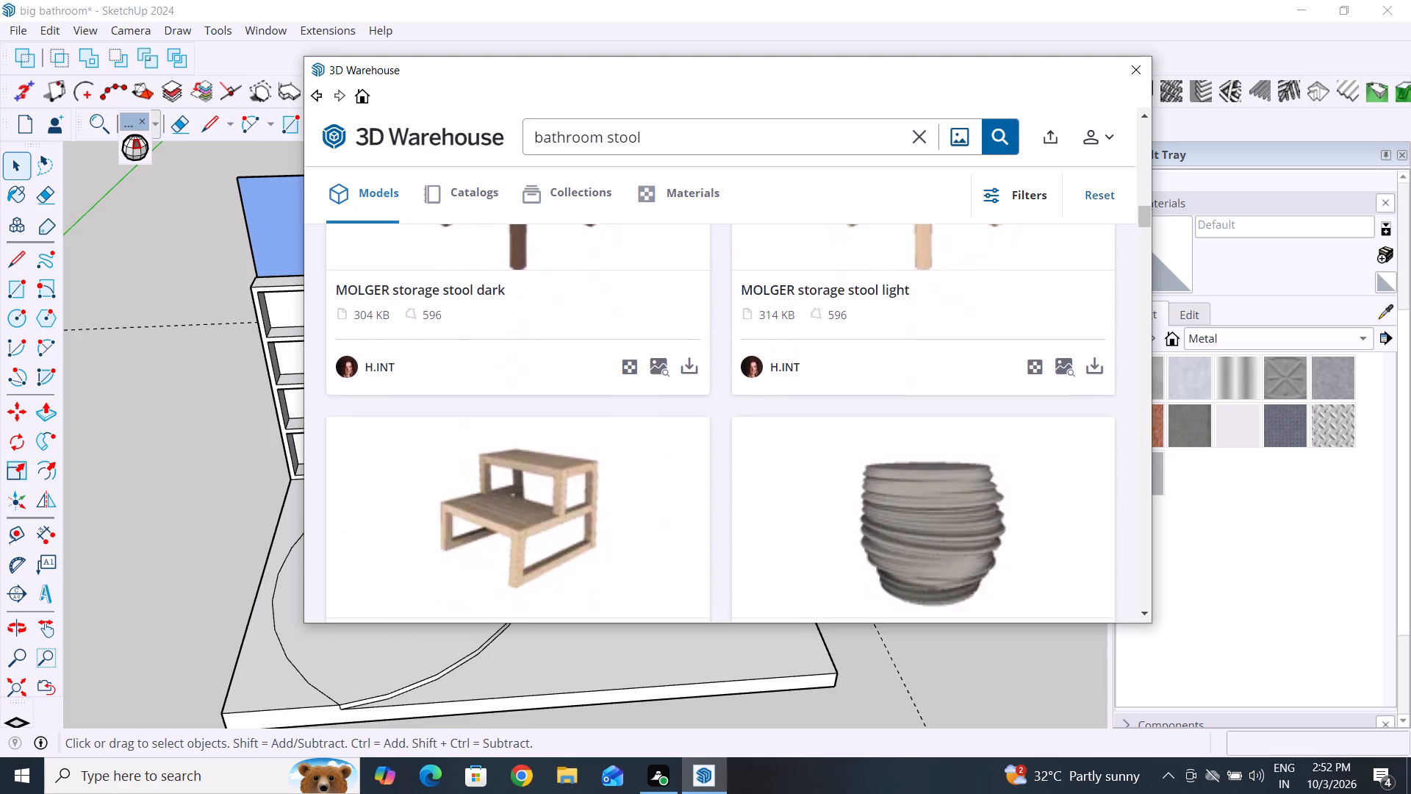
pyautogui.scroll(12, 786, 429)
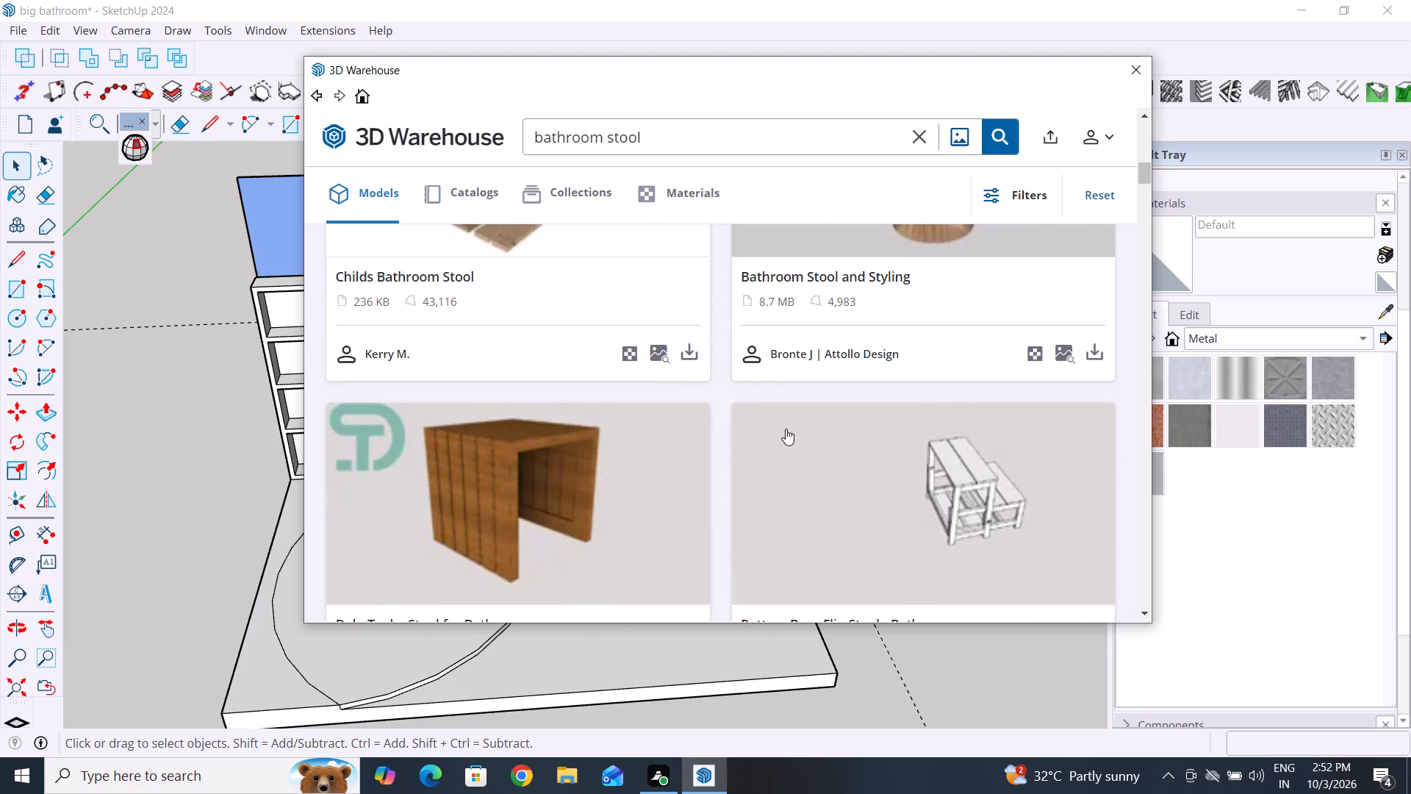
pyautogui.scroll(4, 786, 429)
pyautogui.scroll(-2, 786, 429)
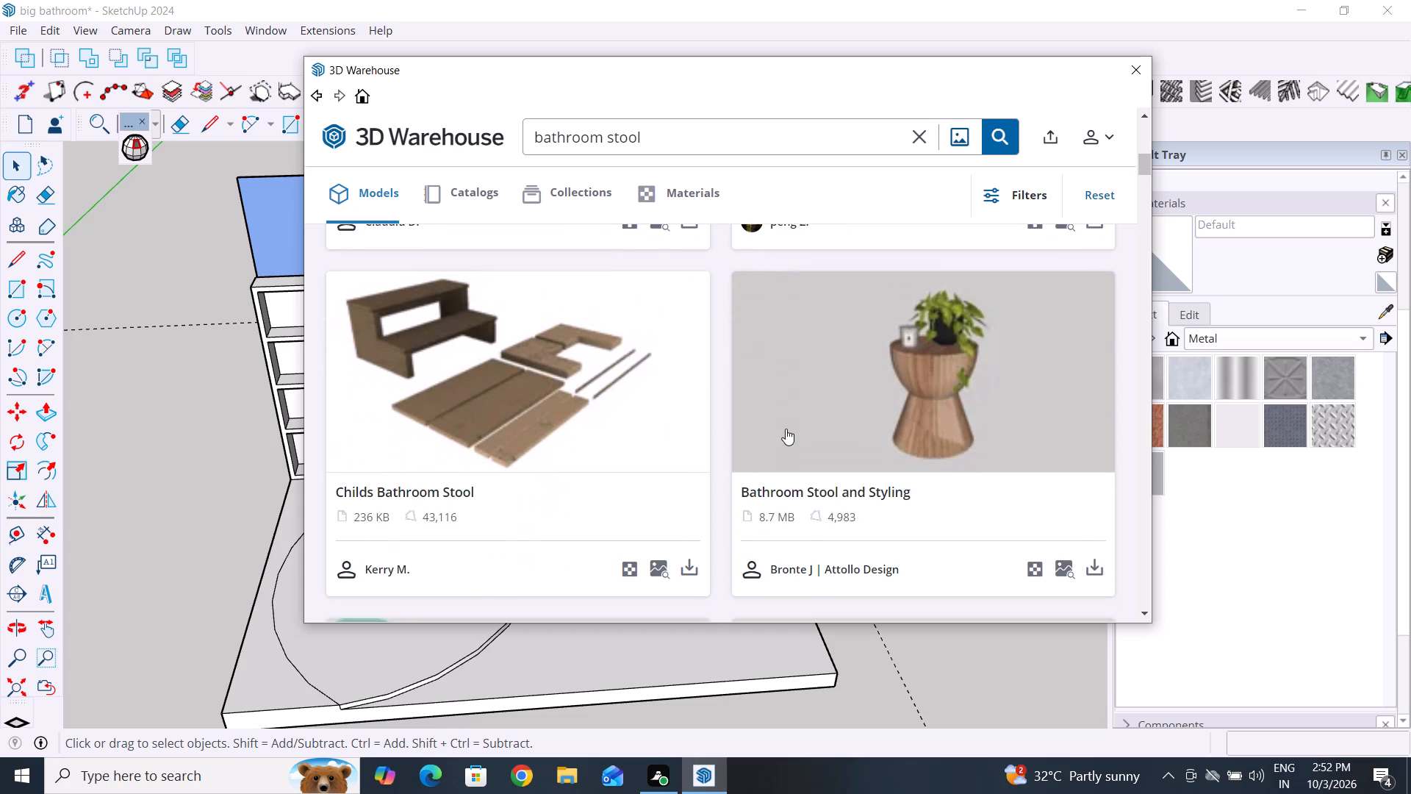
# Import the "Bathroom Stool and Styling" model and place it on the floor beside the bathtub, near the slab's front edge.
pyautogui.click(1094, 574)
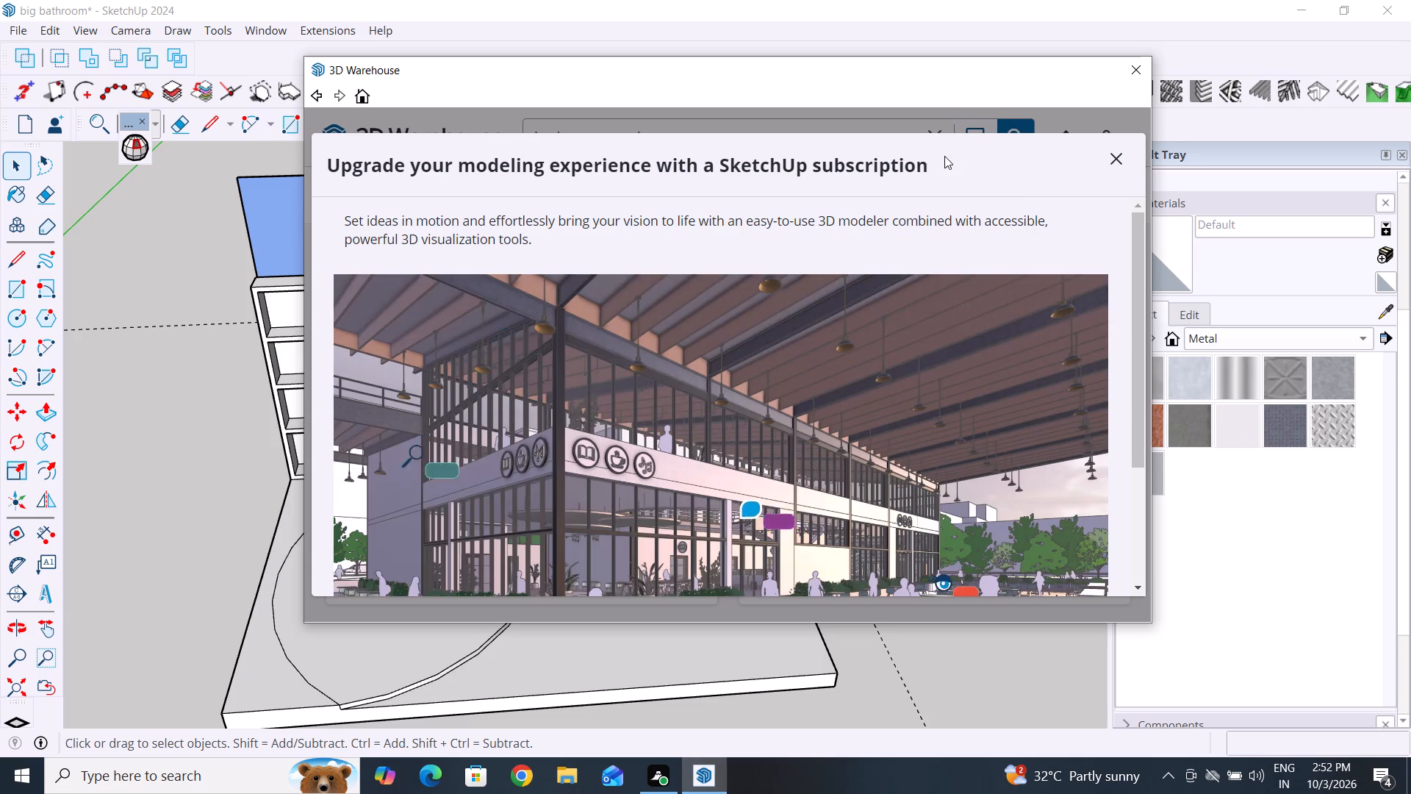
pyautogui.click(1116, 157)
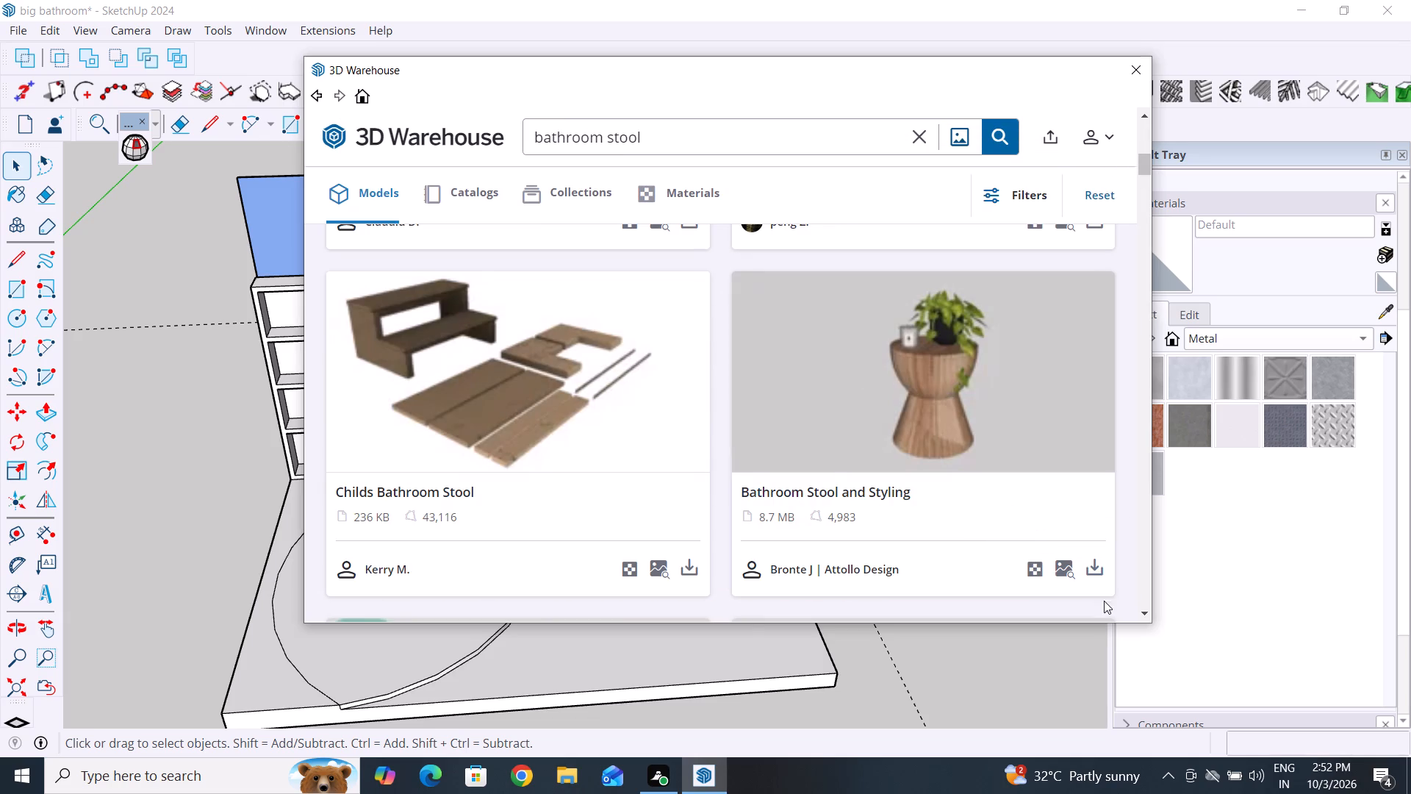
pyautogui.click(1094, 565)
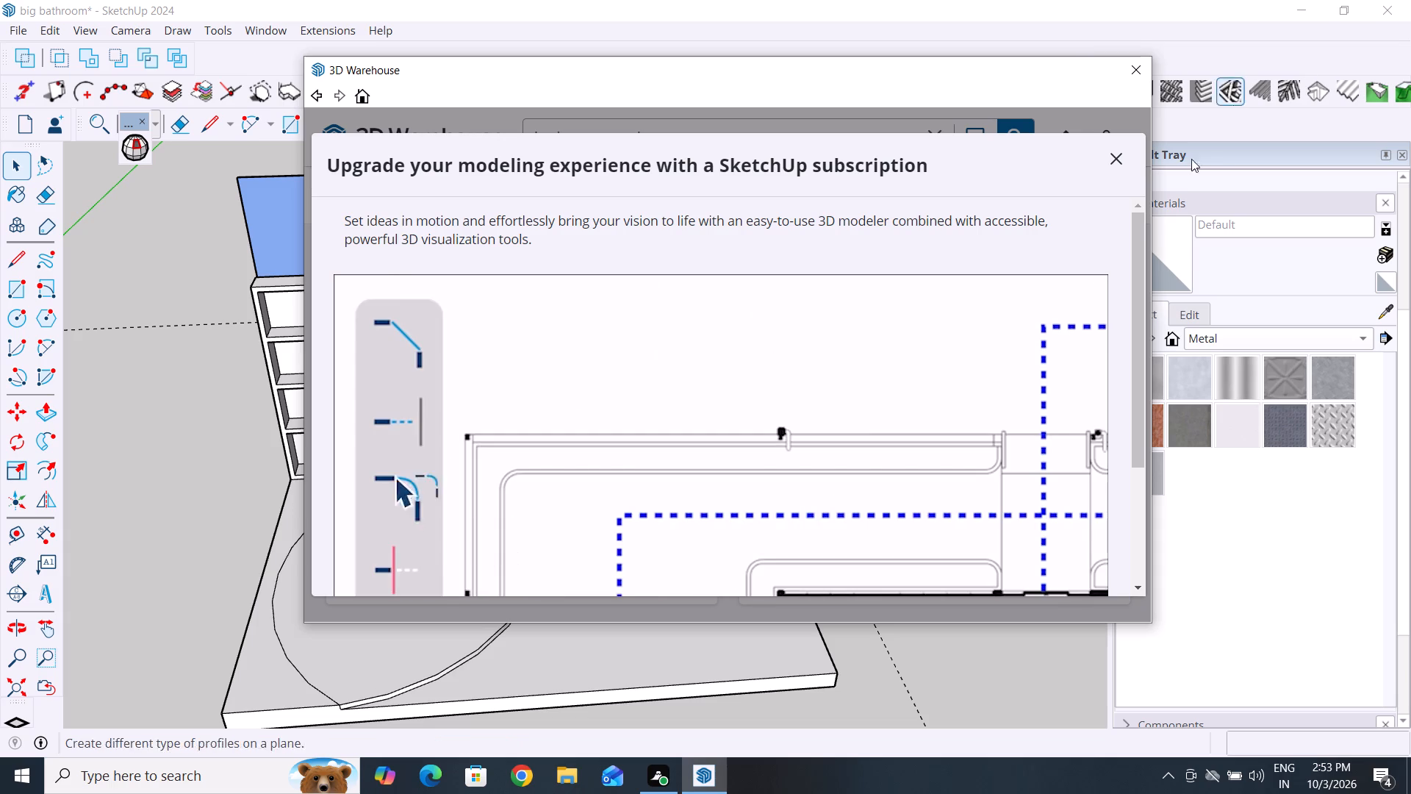
pyautogui.click(1124, 156)
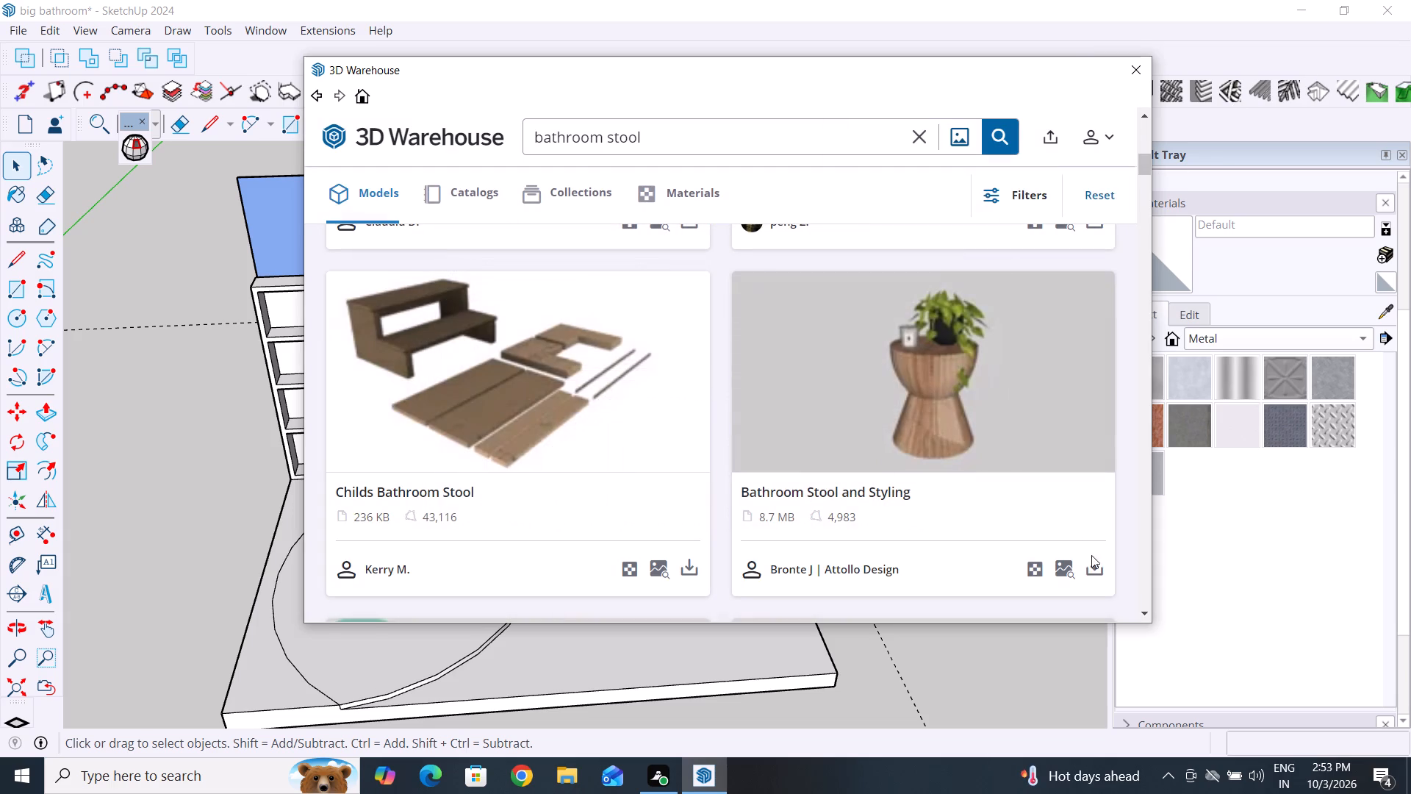
pyautogui.click(1092, 568)
pyautogui.click(653, 364)
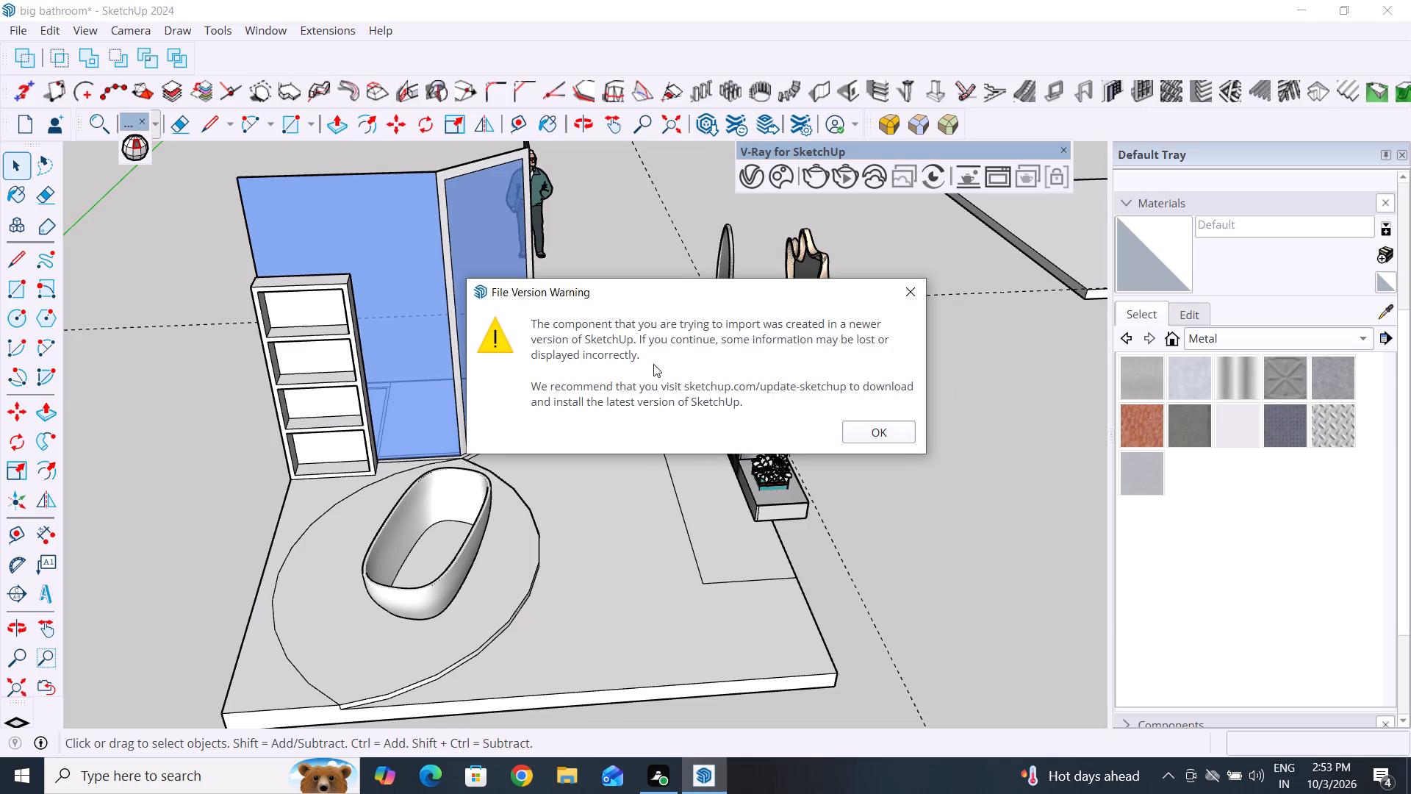
pyautogui.click(883, 440)
pyautogui.scroll(-6, 697, 498)
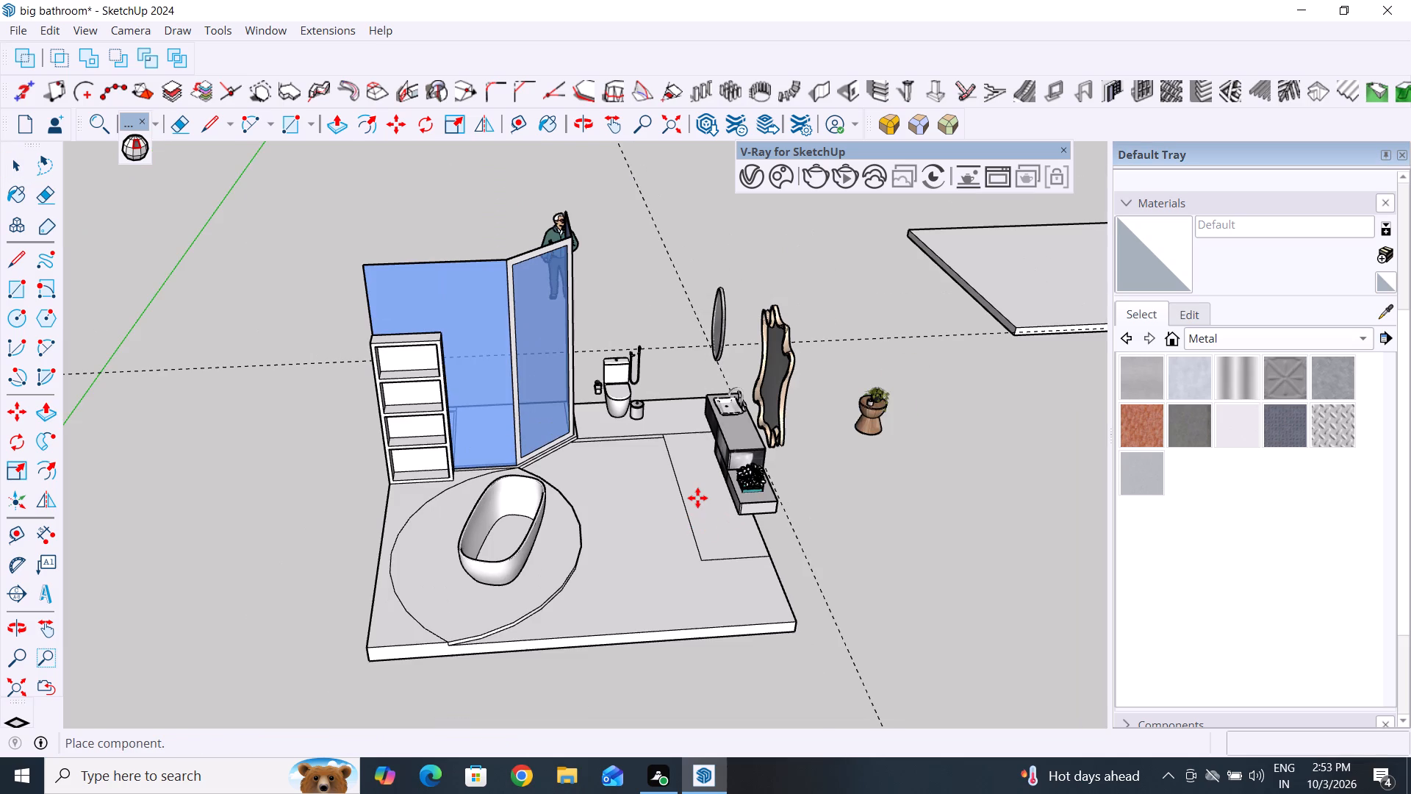
pyautogui.click(531, 643)
# Move the wooden plant stool by its bottom bounding-box corner slightly across the floor, keeping it beside the bathtub's curved platform.
pyautogui.scroll(15, 588, 620)
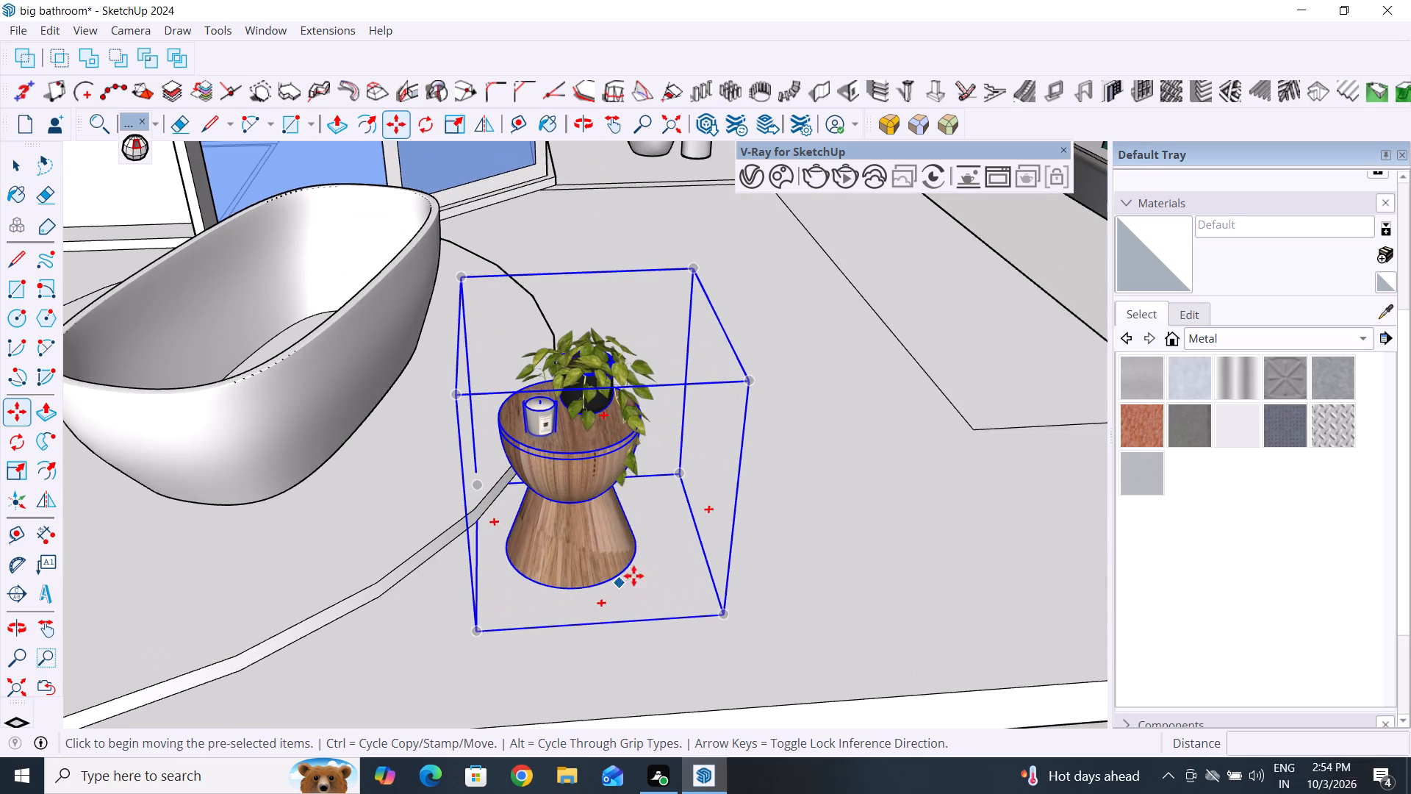
pyautogui.moveTo(661, 557); pyautogui.dragTo(846, 490, button='middle')
pyautogui.scroll(4, 807, 503)
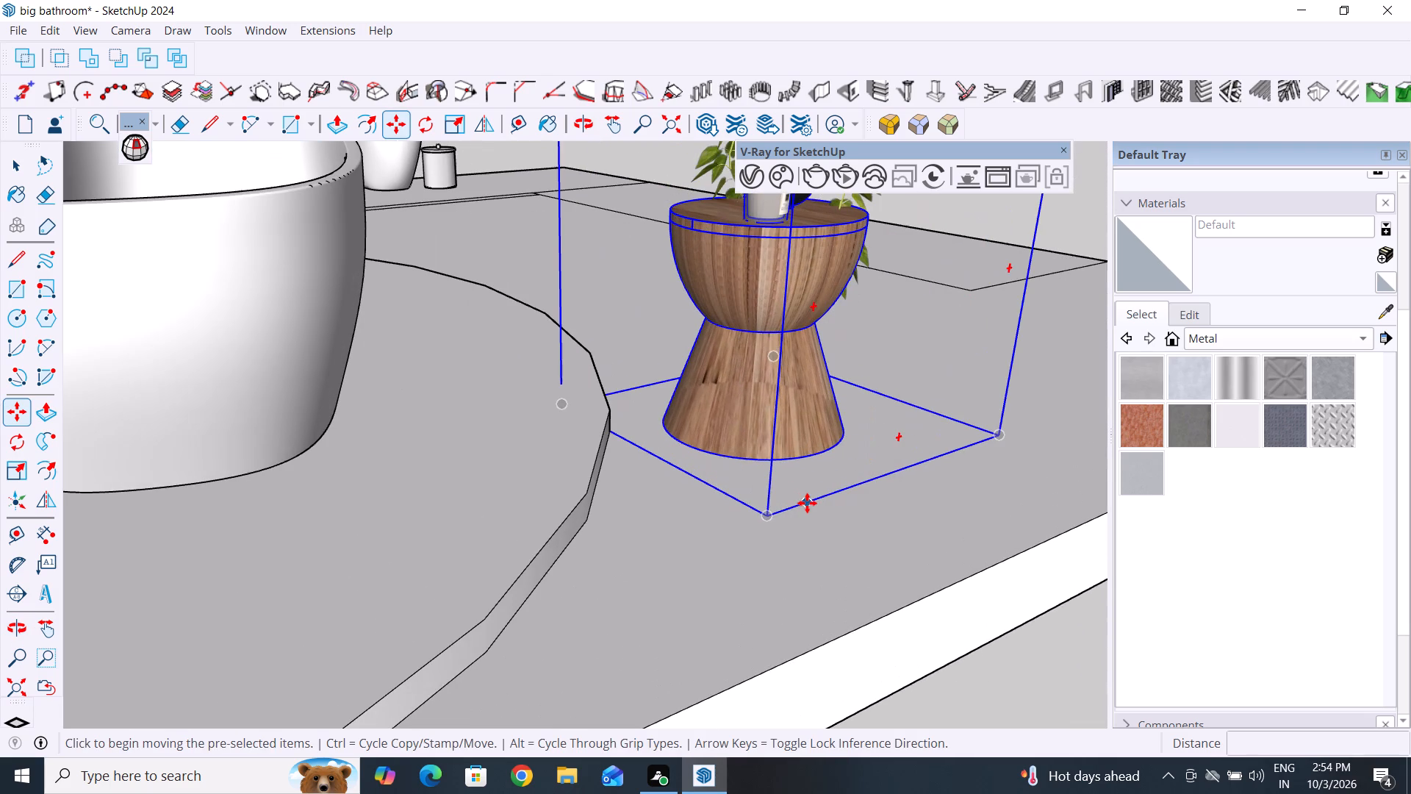
pyautogui.click(769, 515)
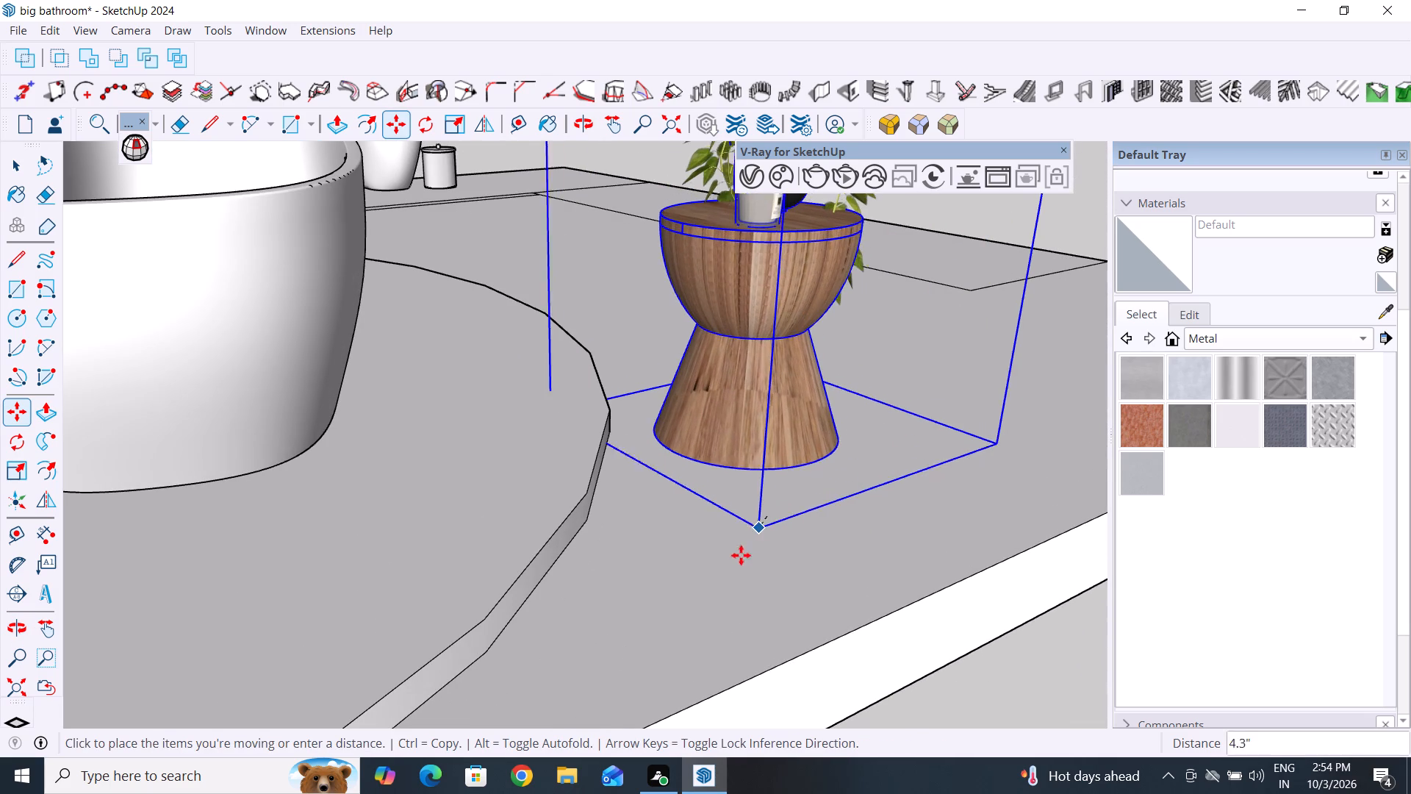
pyautogui.click(737, 625)
pyautogui.scroll(-10, 715, 531)
pyautogui.moveTo(847, 518); pyautogui.dragTo(652, 569, button='middle')
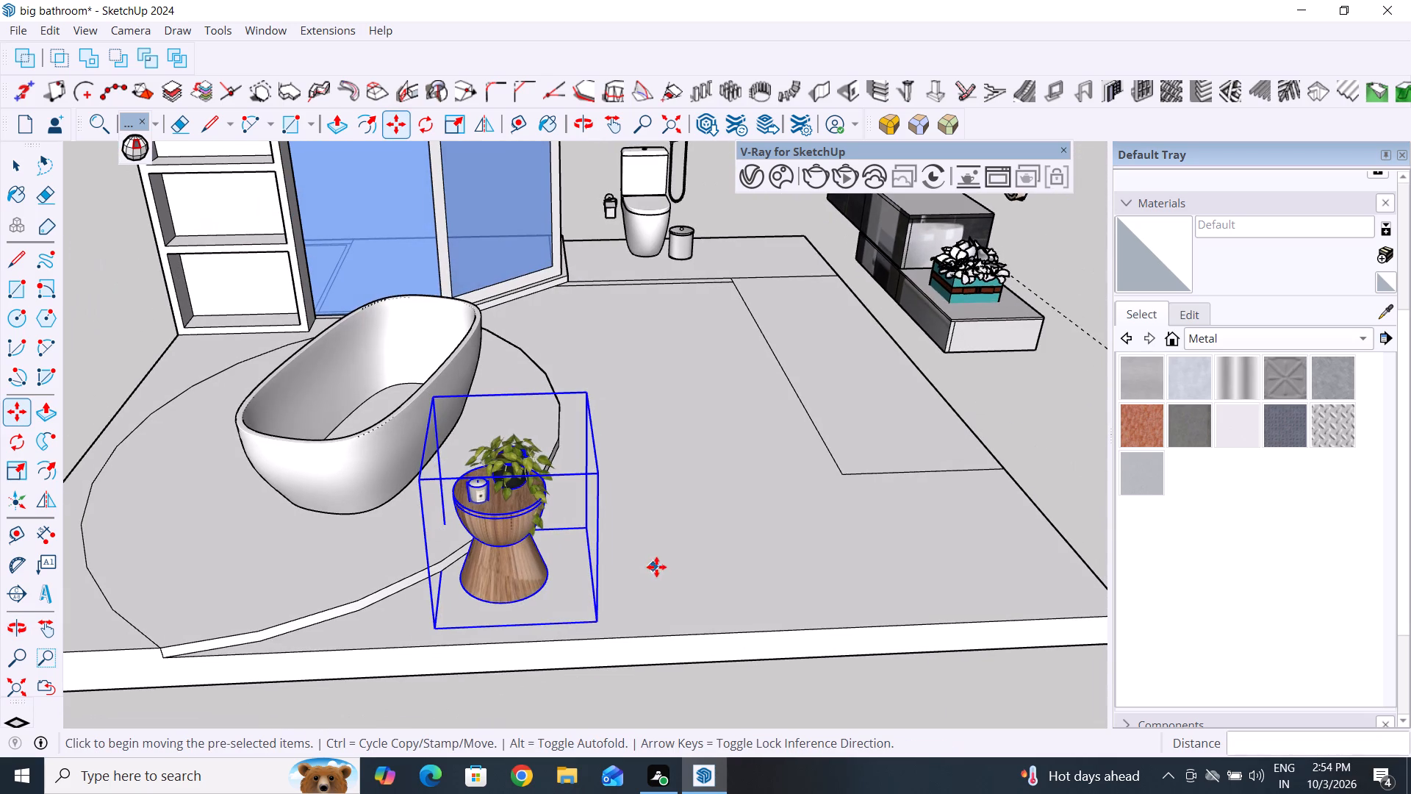
pyautogui.scroll(-3, 844, 507)
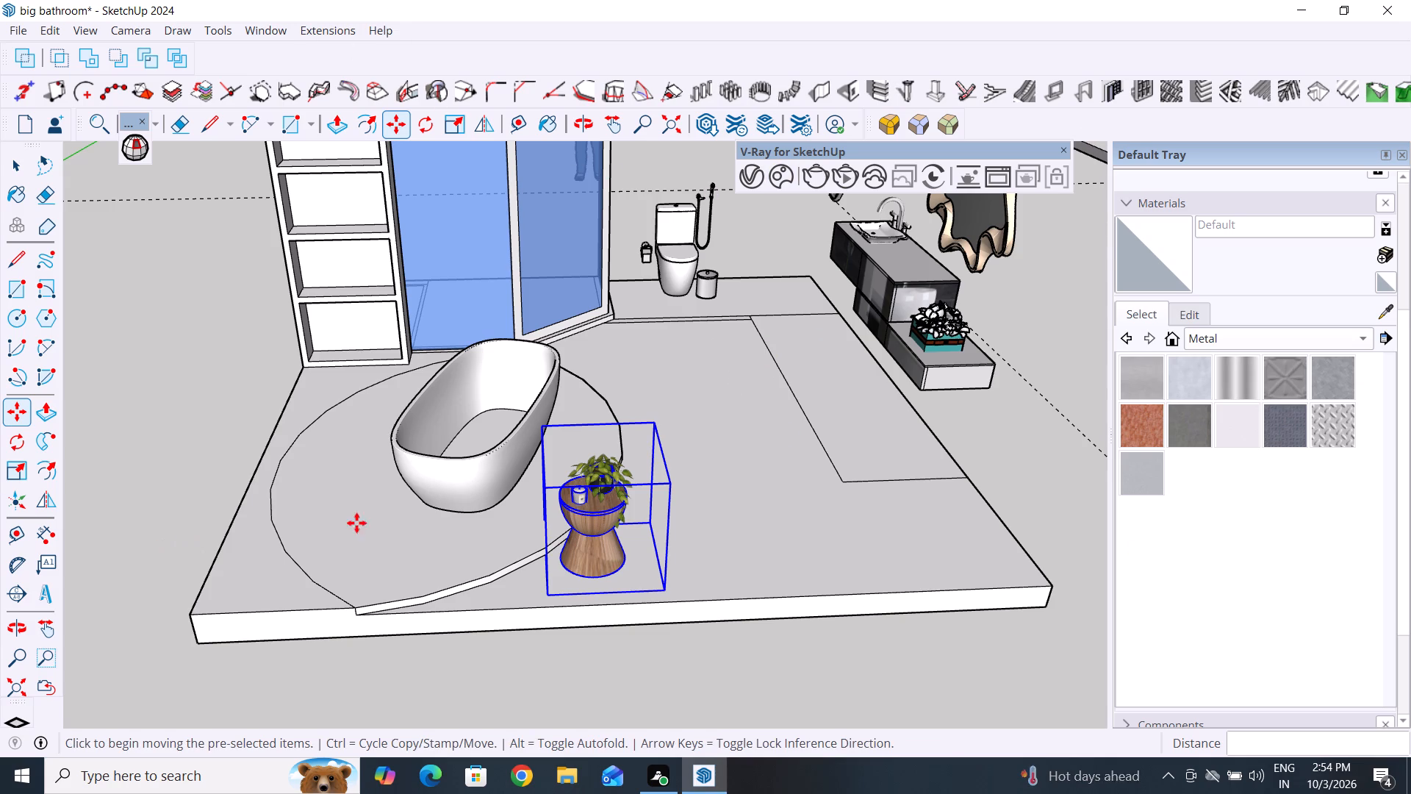
# Search the 3D Warehouse models for "stool with flower vase" and look over the results.
pyautogui.click(274, 32)
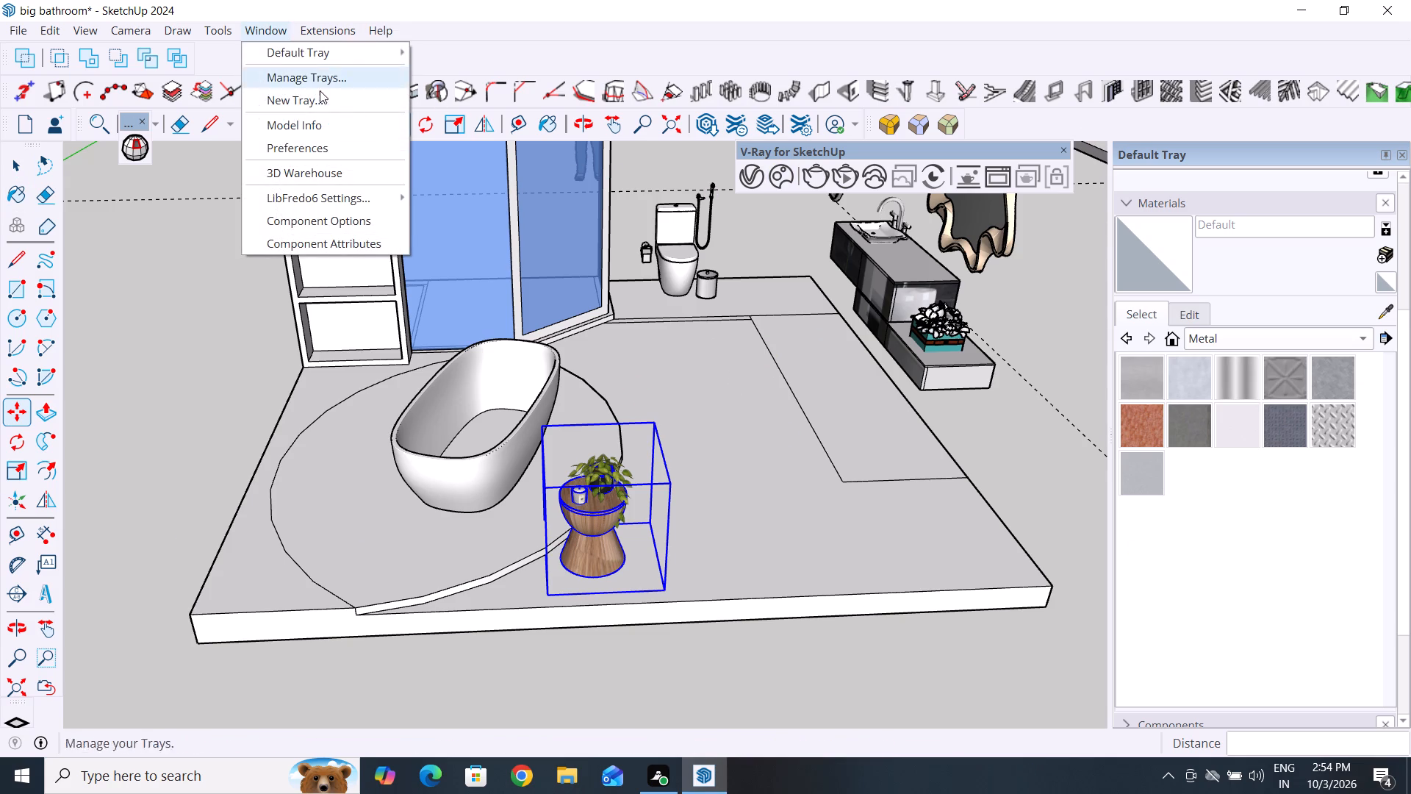
pyautogui.click(342, 176)
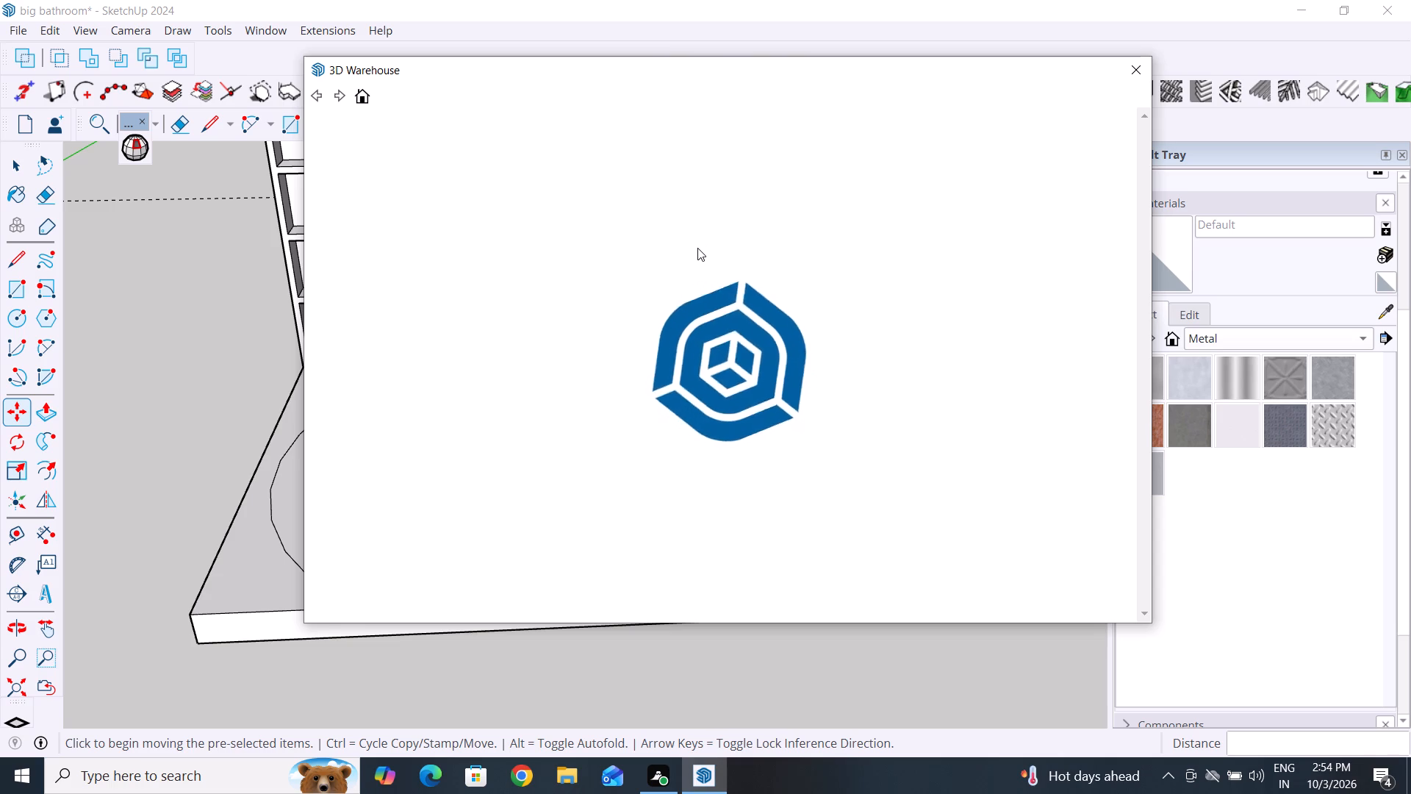
pyautogui.click(916, 131)
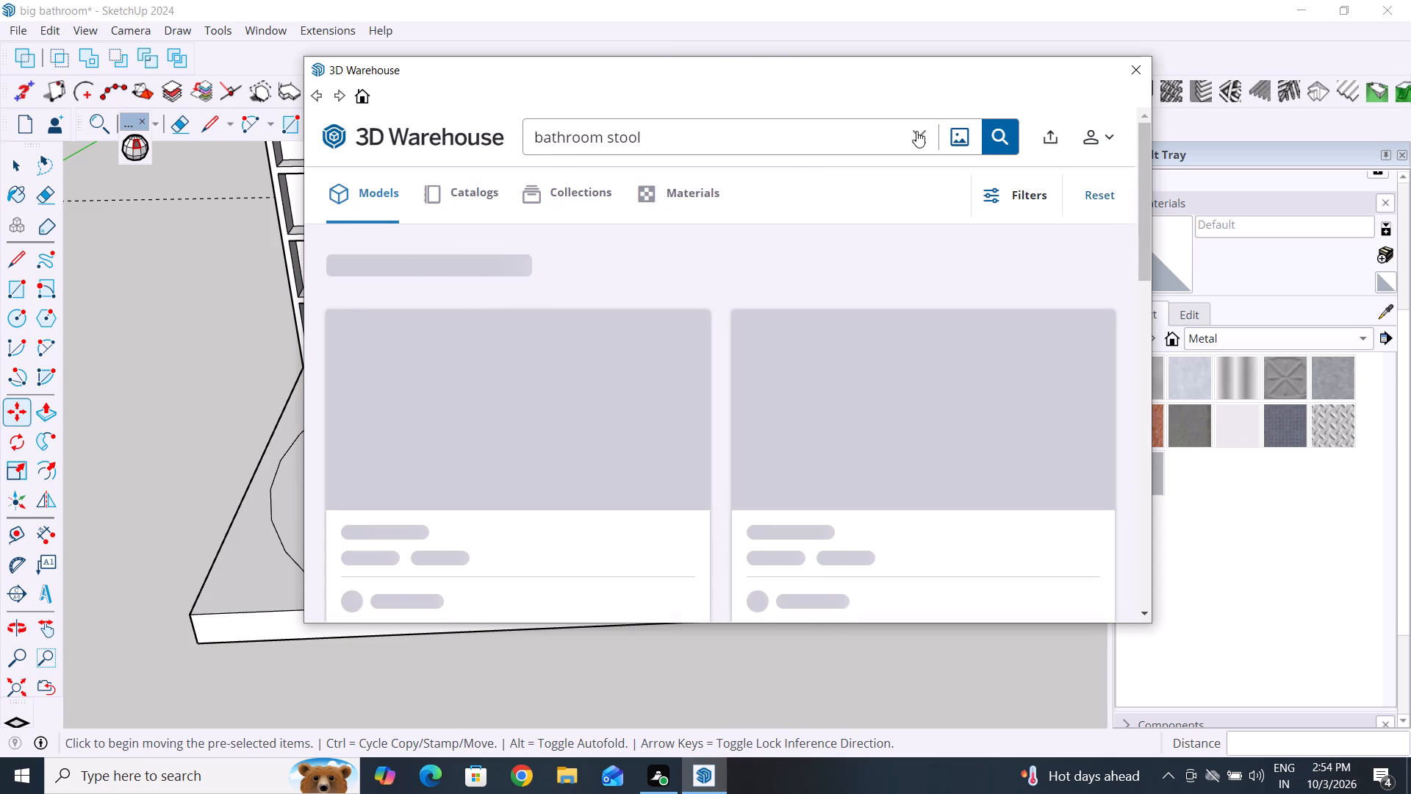
pyautogui.press('s')
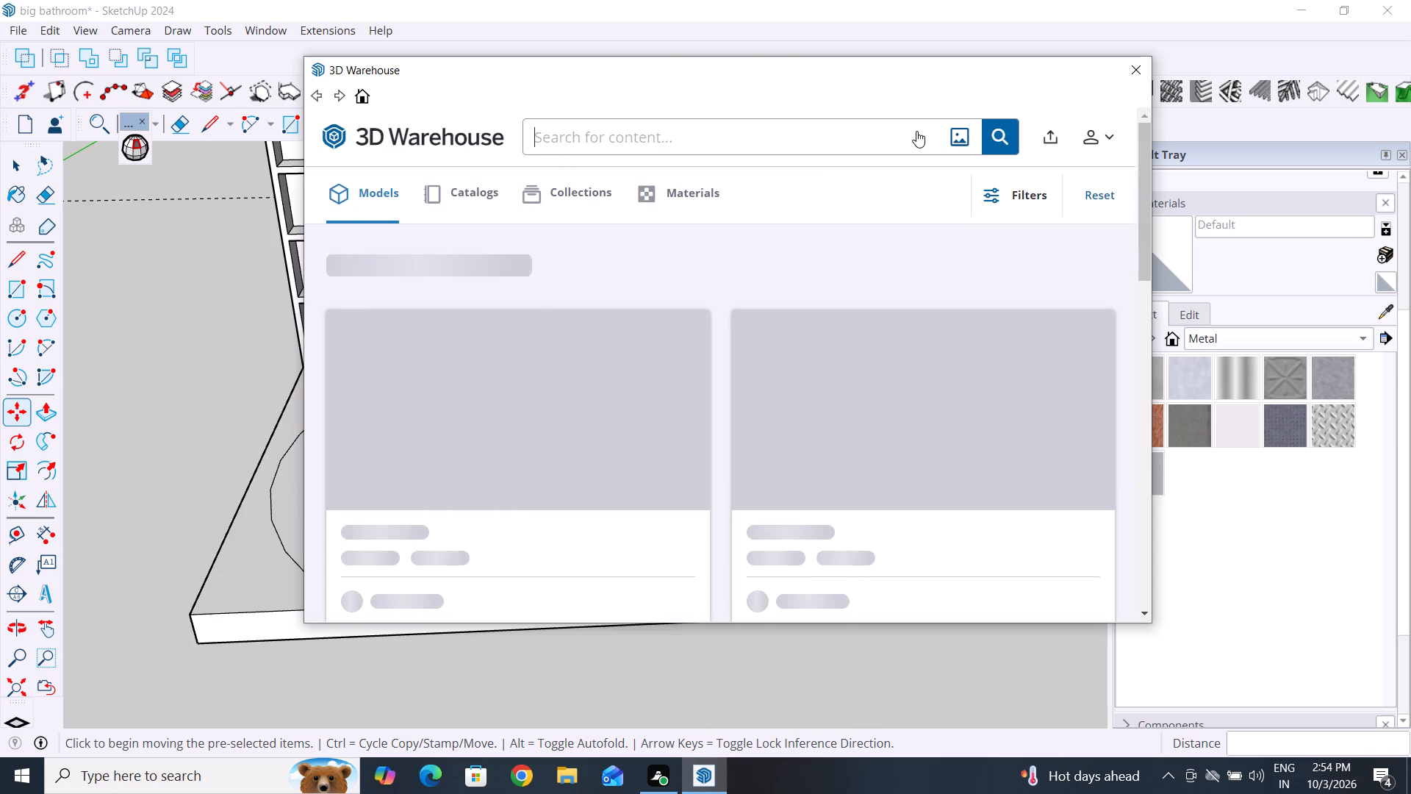
pyautogui.write('tool with')
pyautogui.press('space')
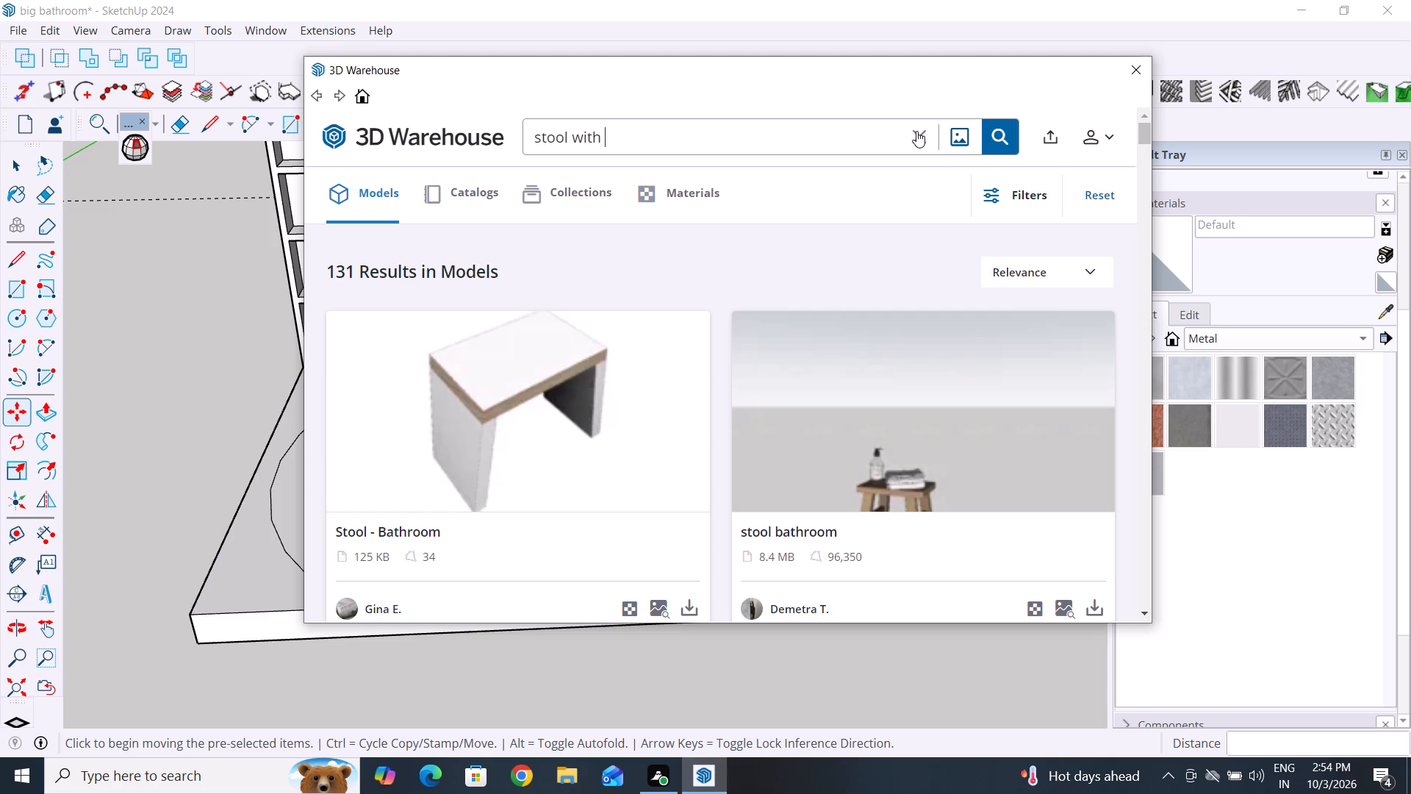
pyautogui.write('flower vase')
pyautogui.press('Return')
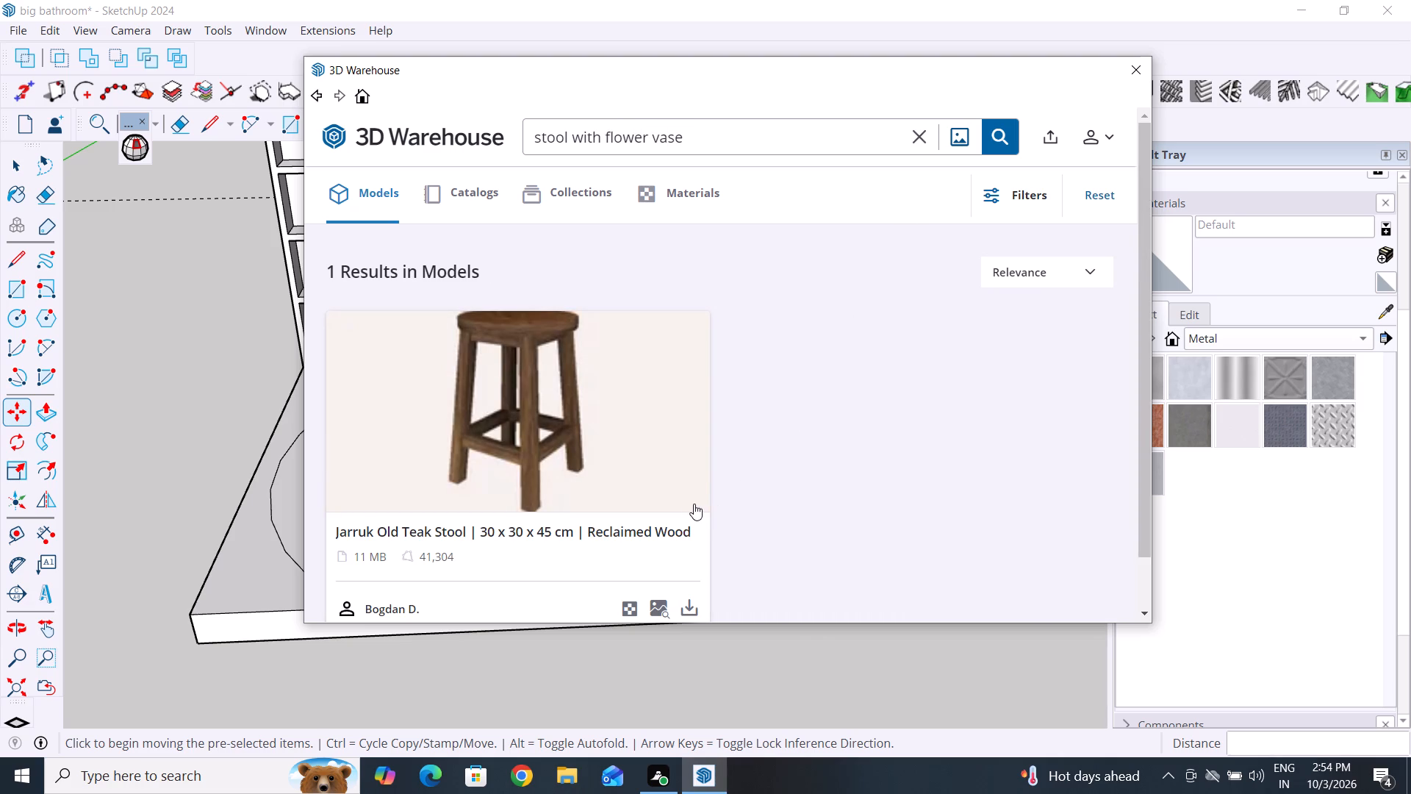
pyautogui.scroll(-7, 639, 545)
pyautogui.scroll(6, 639, 545)
# Shorten the search text to "flower vase" and search the models again.
pyautogui.click(602, 141)
pyautogui.press('BackSpace')
pyautogui.press('BackSpace')
pyautogui.press('BackSpace')
pyautogui.press('BackSpace')
pyautogui.press('BackSpace')
pyautogui.press('BackSpace')
pyautogui.press('BackSpace')
pyautogui.press('BackSpace')
pyautogui.press('BackSpace')
pyautogui.press('BackSpace')
pyautogui.press('BackSpace')
pyautogui.press('BackSpace')
pyautogui.press('BackSpace')
pyautogui.press('BackSpace')
pyautogui.press('BackSpace')
pyautogui.press('BackSpace')
pyautogui.press('Return')
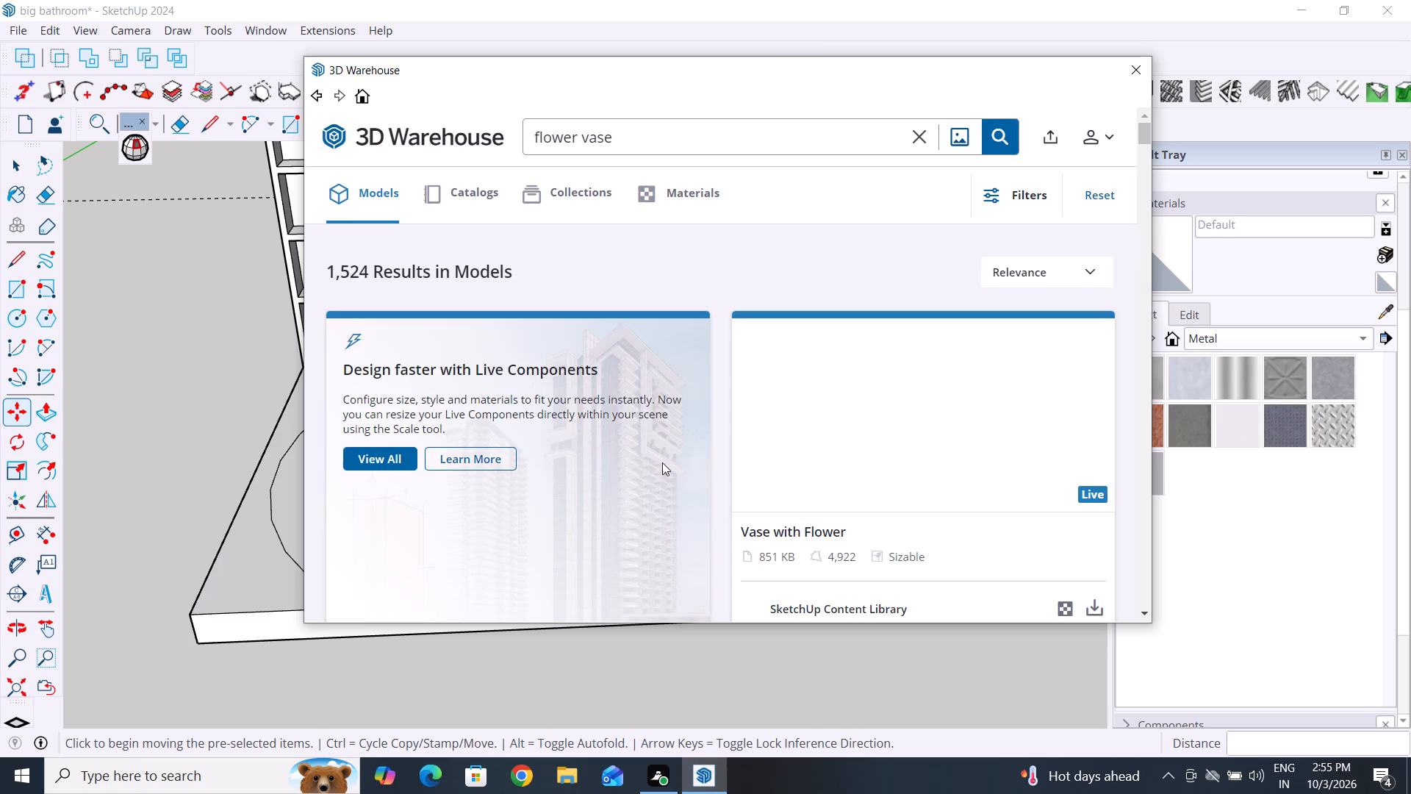
# Browse the flower vase models for one that suits the bathroom.
pyautogui.scroll(-3, 692, 489)
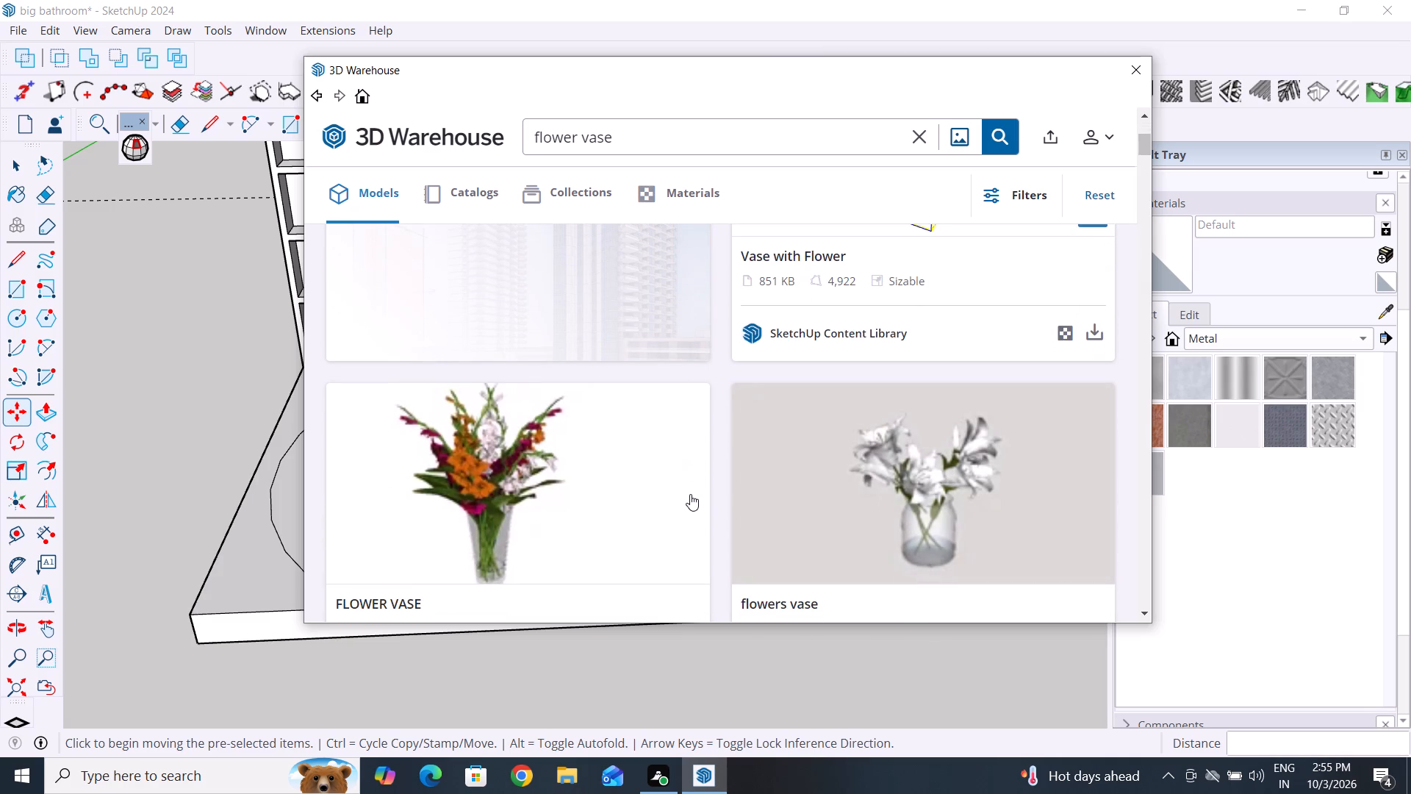
pyautogui.scroll(4, 690, 494)
pyautogui.scroll(-5, 690, 494)
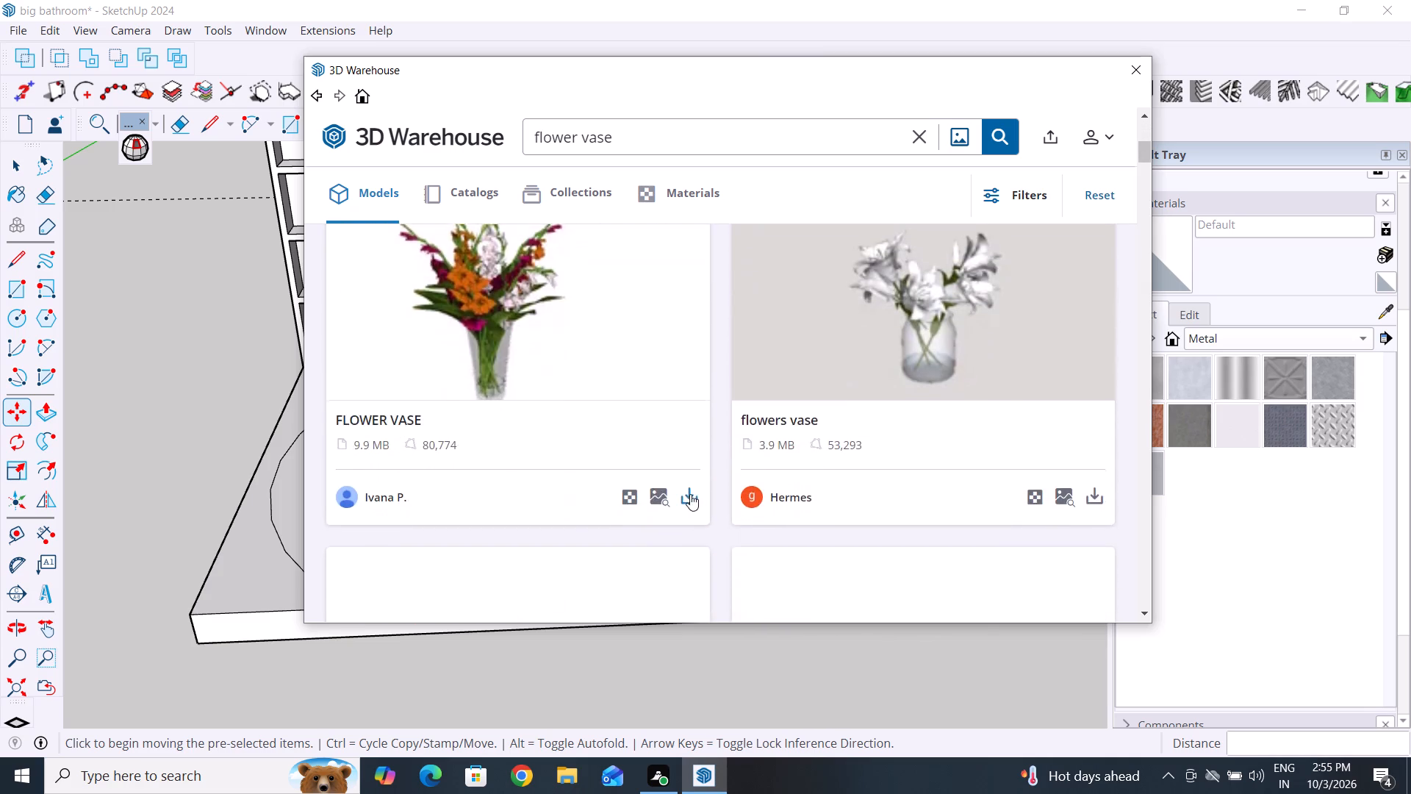
pyautogui.scroll(-3, 690, 494)
pyautogui.moveTo(827, 82); pyautogui.dragTo(1152, 151)
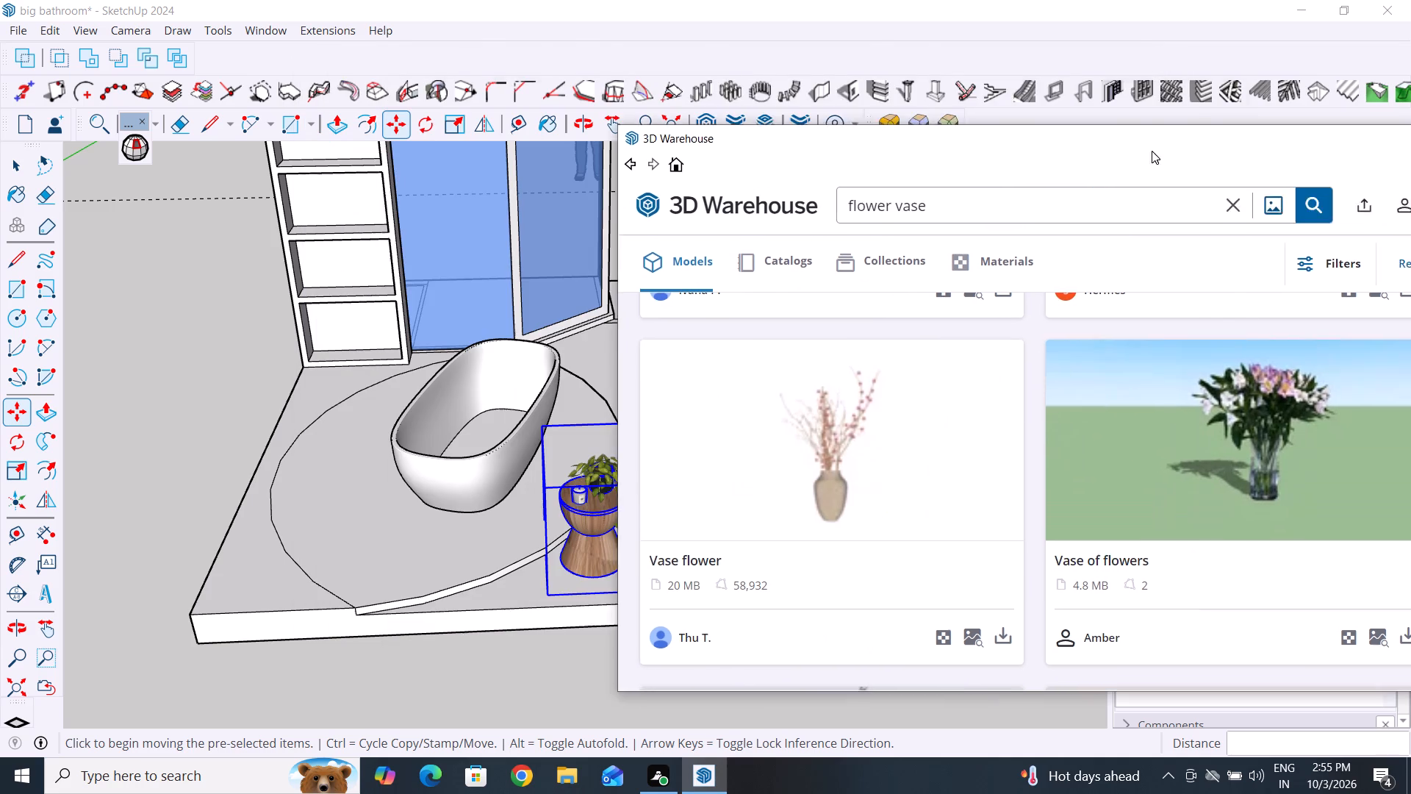
pyautogui.moveTo(1152, 151); pyautogui.dragTo(718, 224)
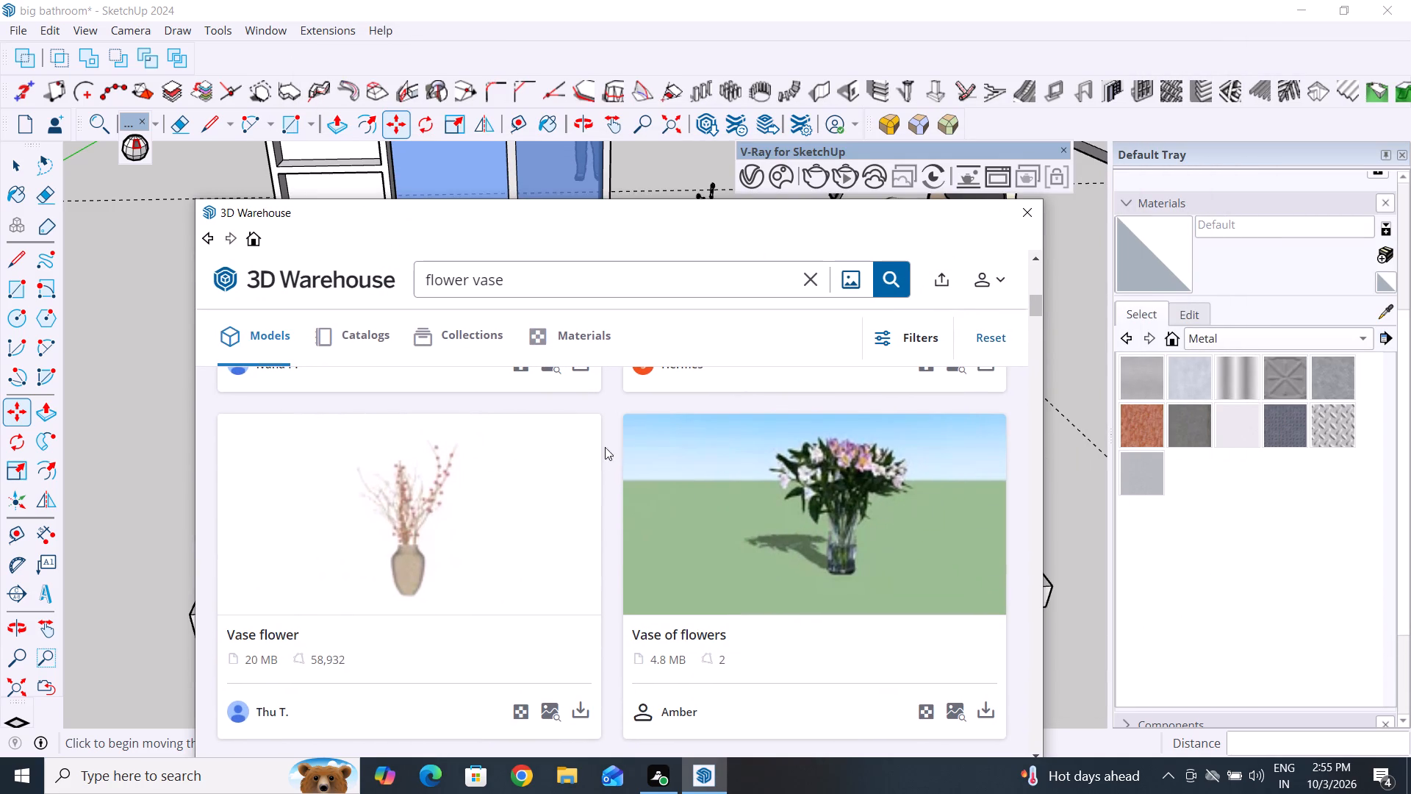
pyautogui.scroll(-5, 603, 454)
pyautogui.scroll(-4, 556, 532)
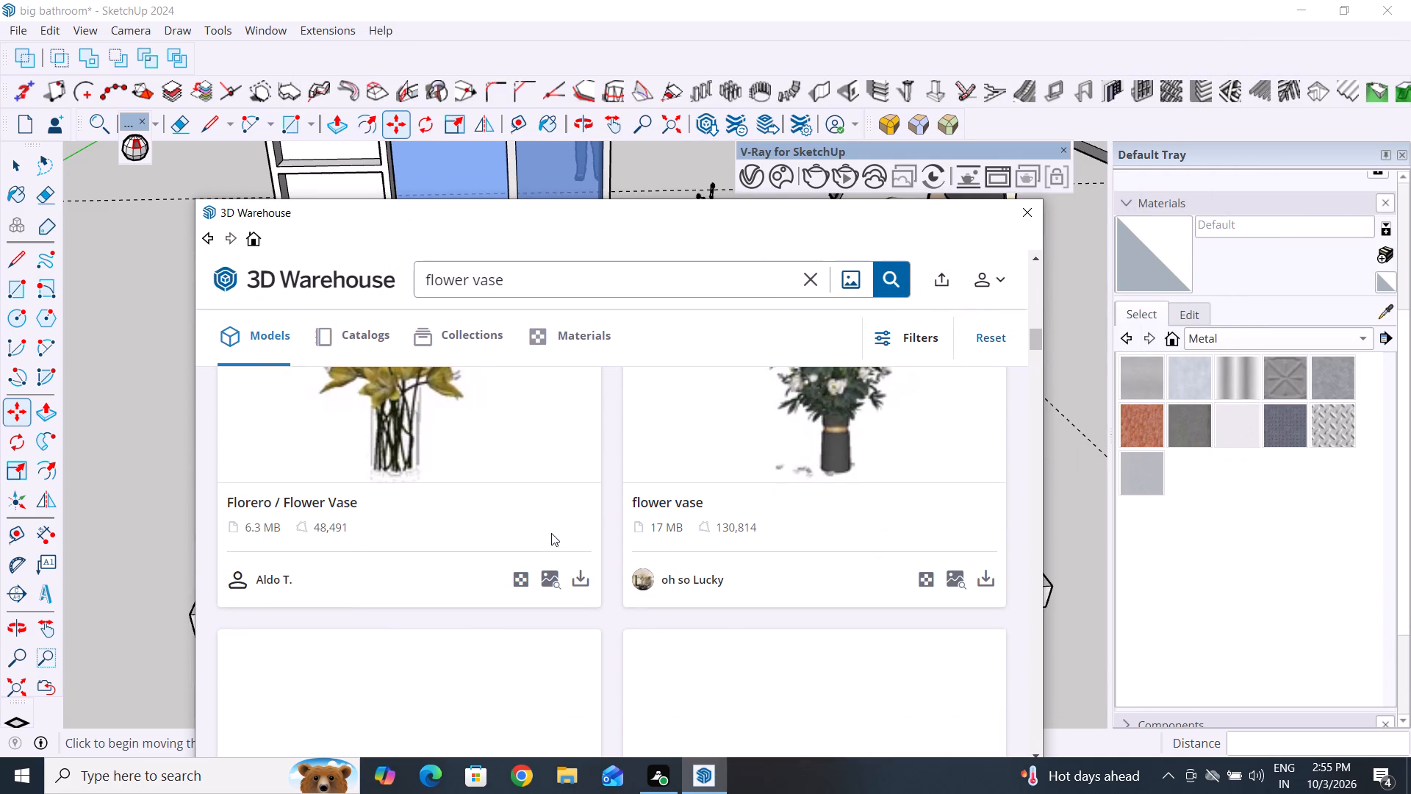
pyautogui.scroll(-4, 525, 590)
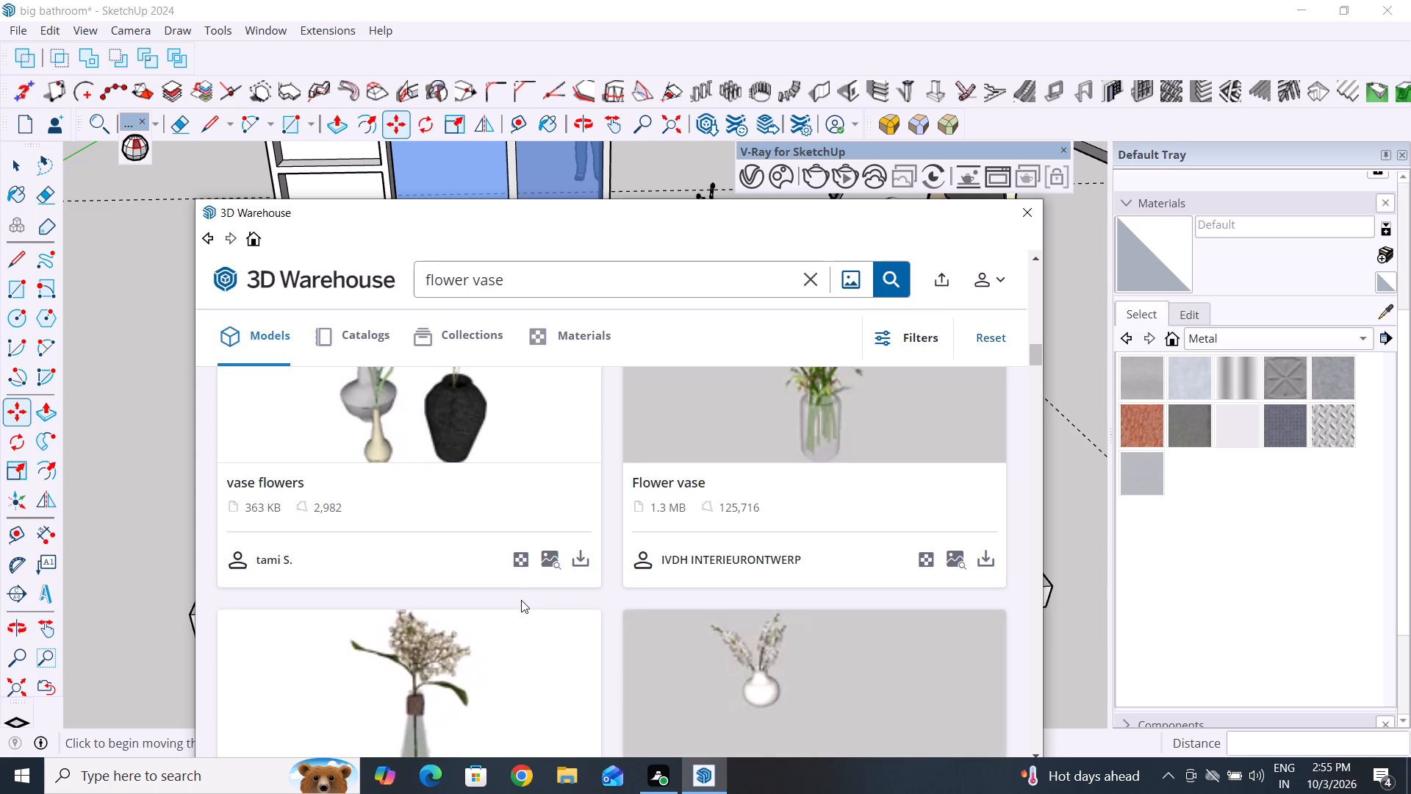
pyautogui.scroll(6, 681, 592)
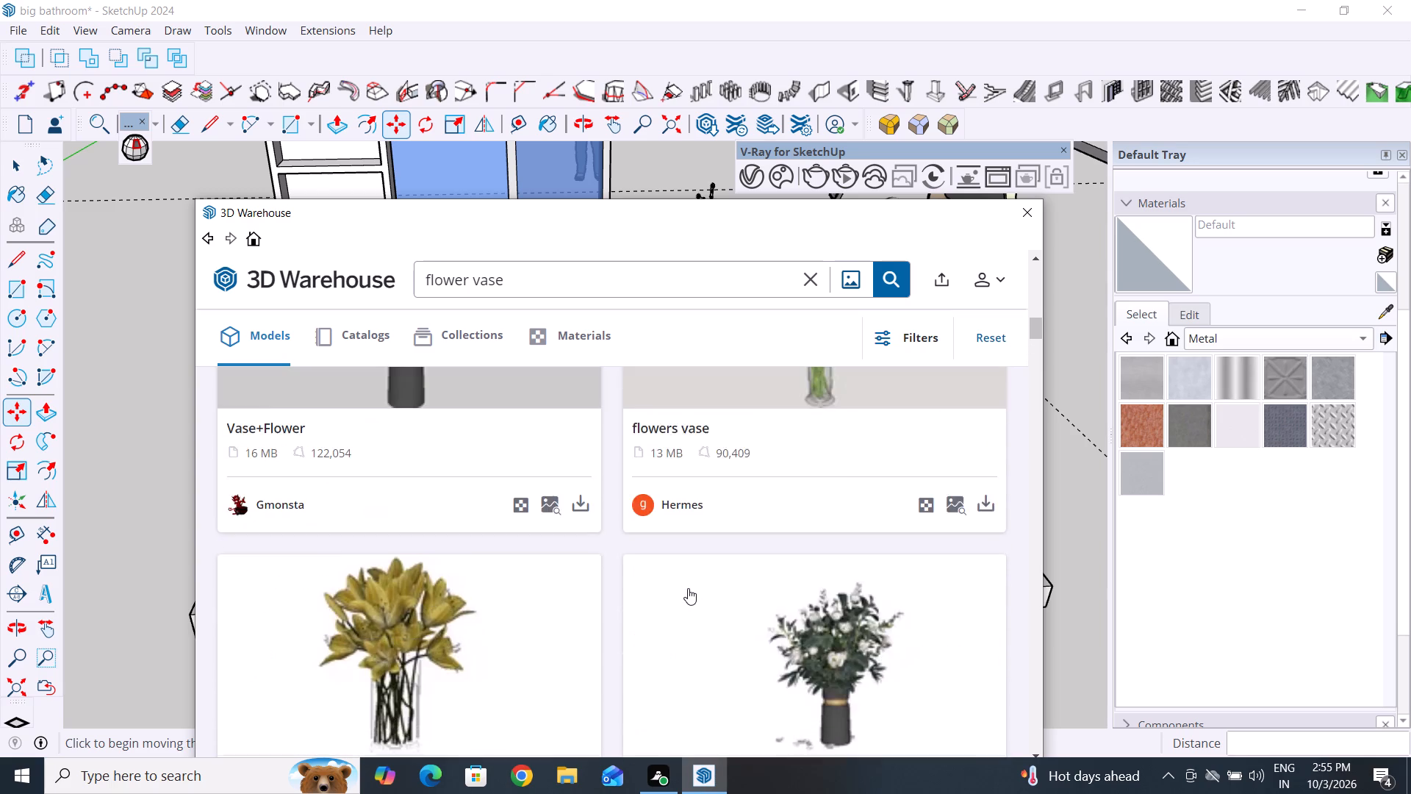
pyautogui.scroll(7, 688, 588)
pyautogui.scroll(-4, 688, 588)
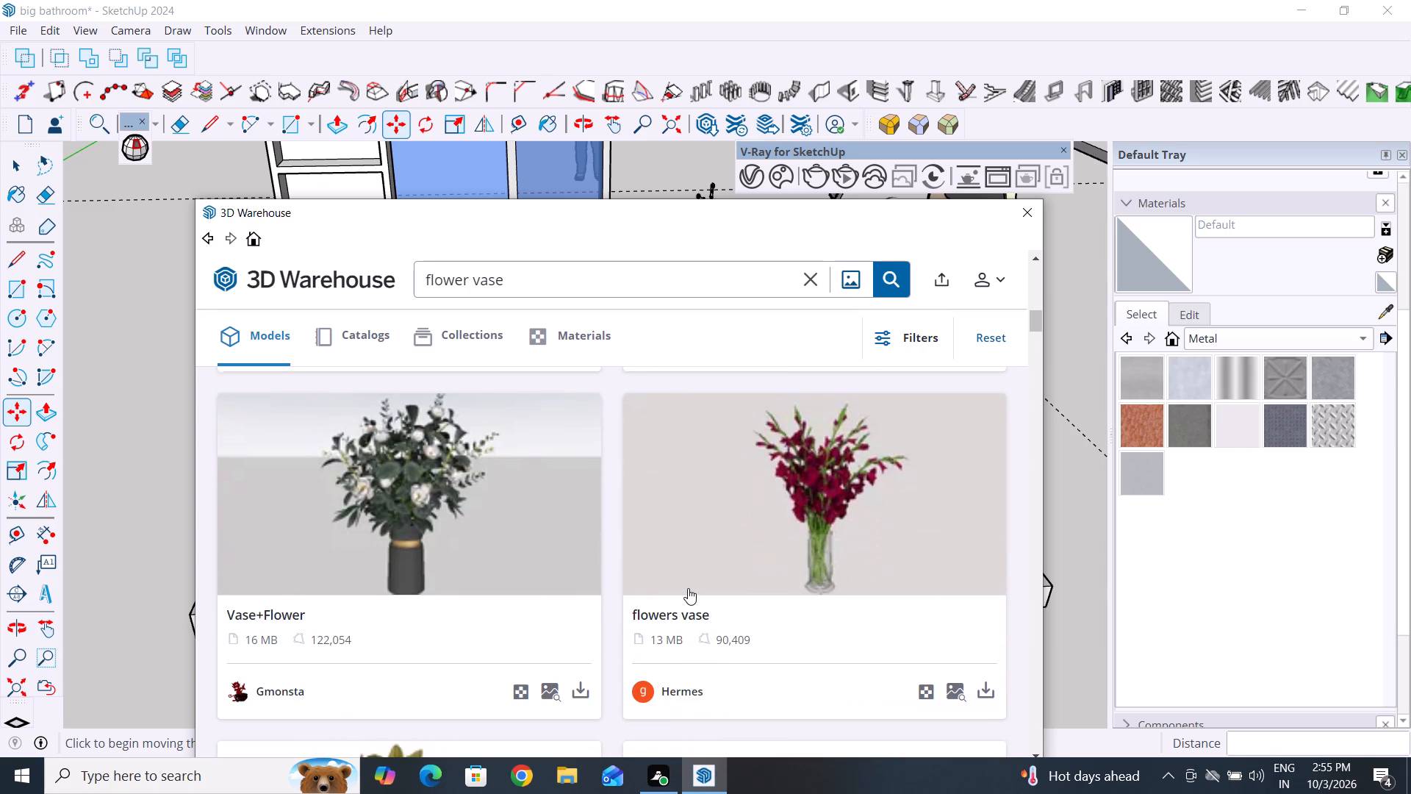
pyautogui.moveTo(769, 221); pyautogui.dragTo(1111, 83)
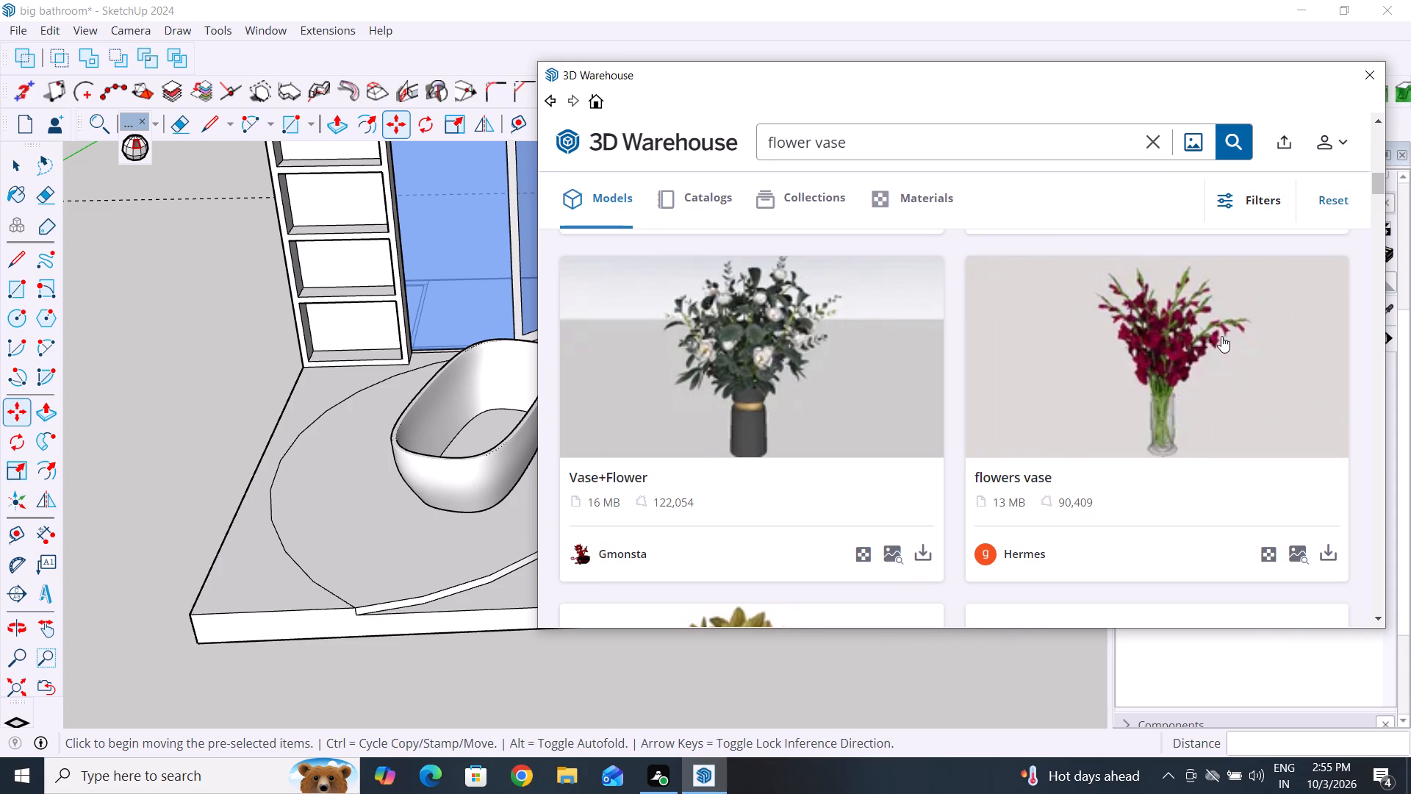
pyautogui.scroll(-13, 1041, 464)
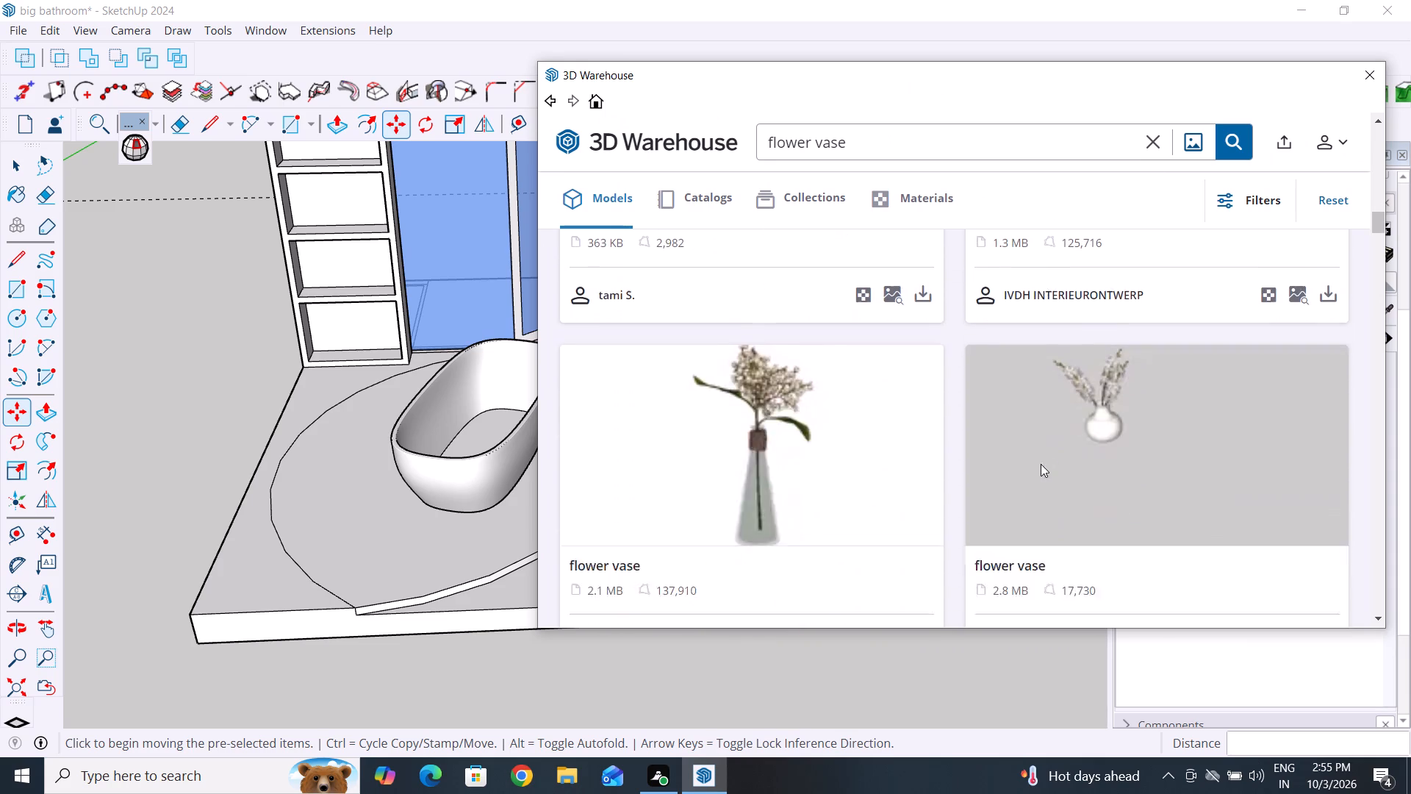
pyautogui.scroll(-8, 1041, 464)
pyautogui.scroll(3, 1041, 464)
pyautogui.scroll(-6, 1041, 464)
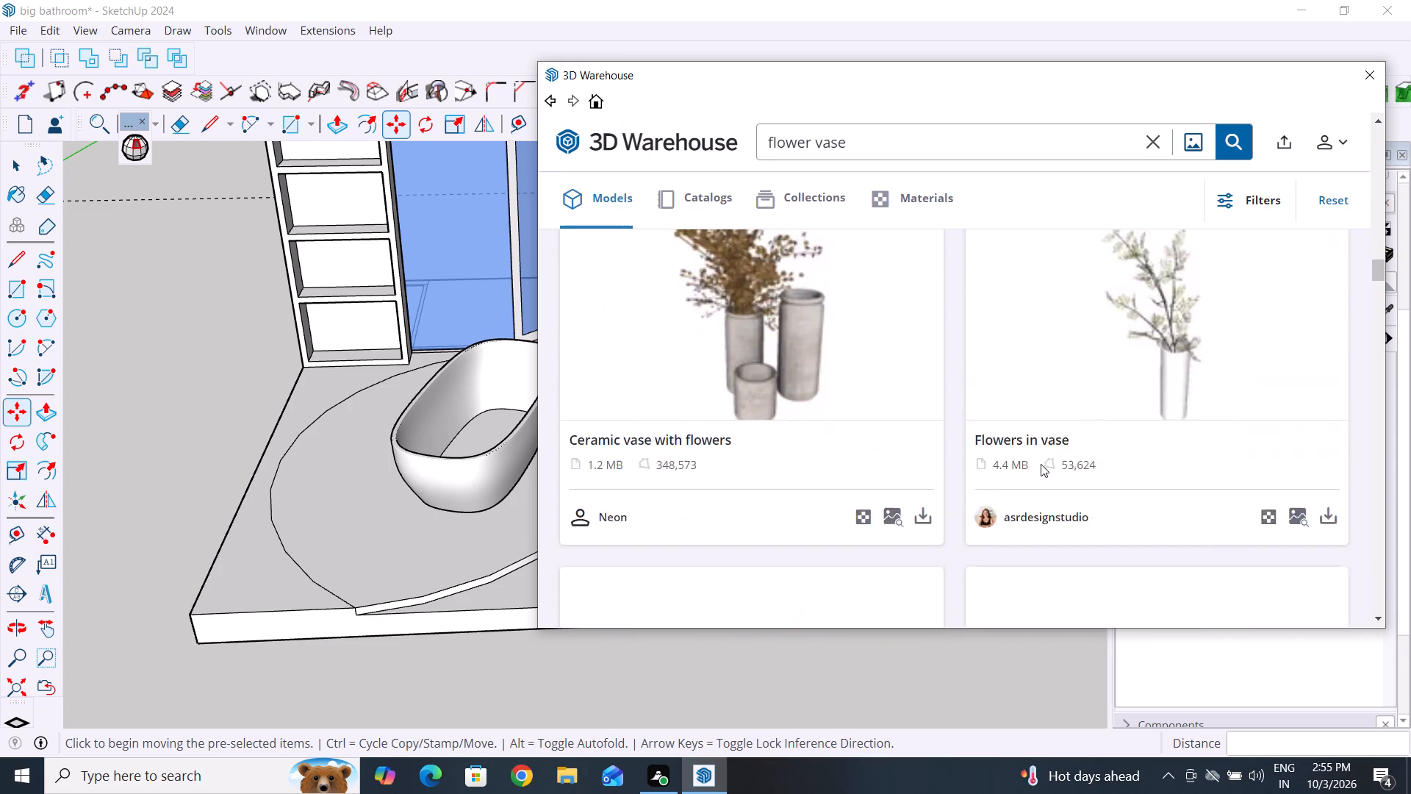
pyautogui.scroll(-3, 1041, 464)
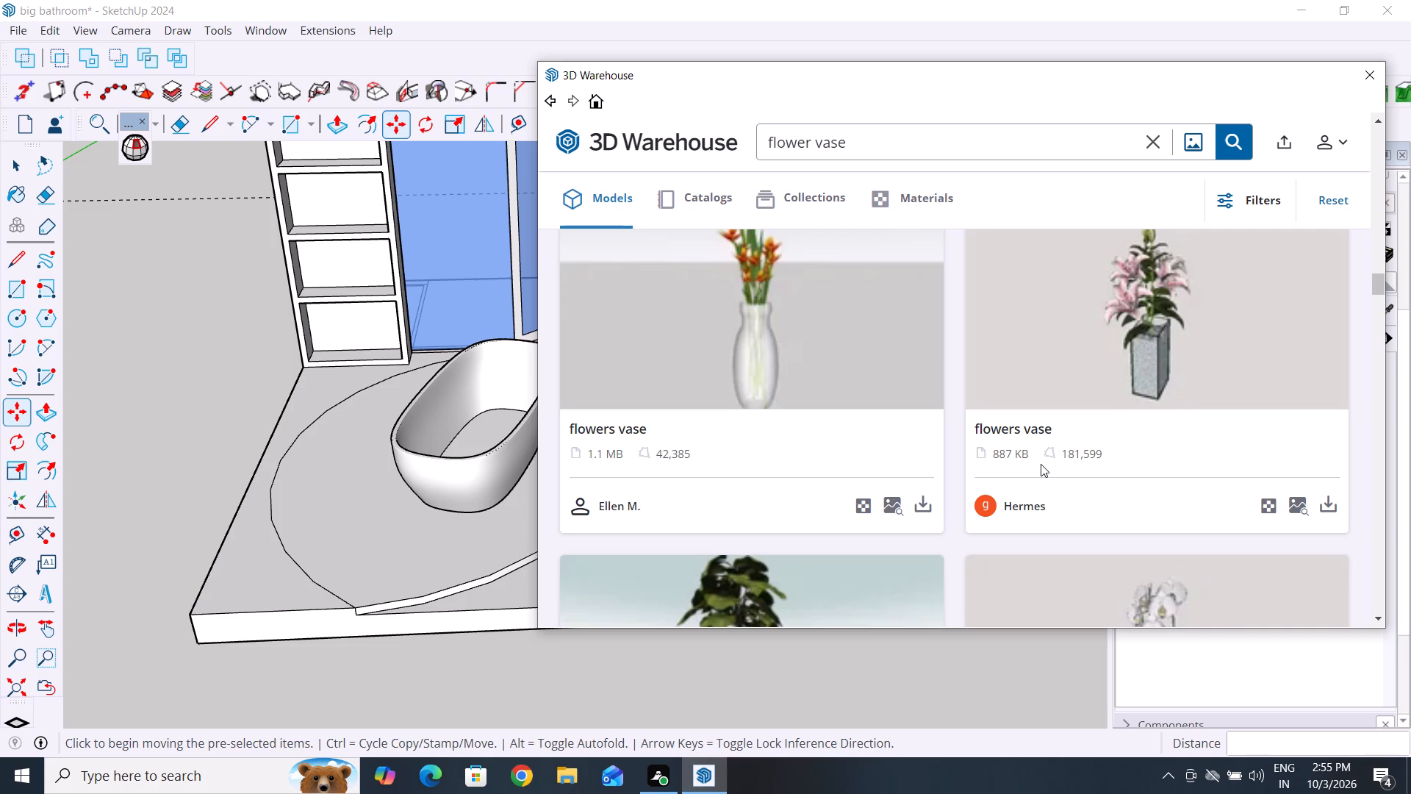
pyautogui.scroll(-11, 1041, 464)
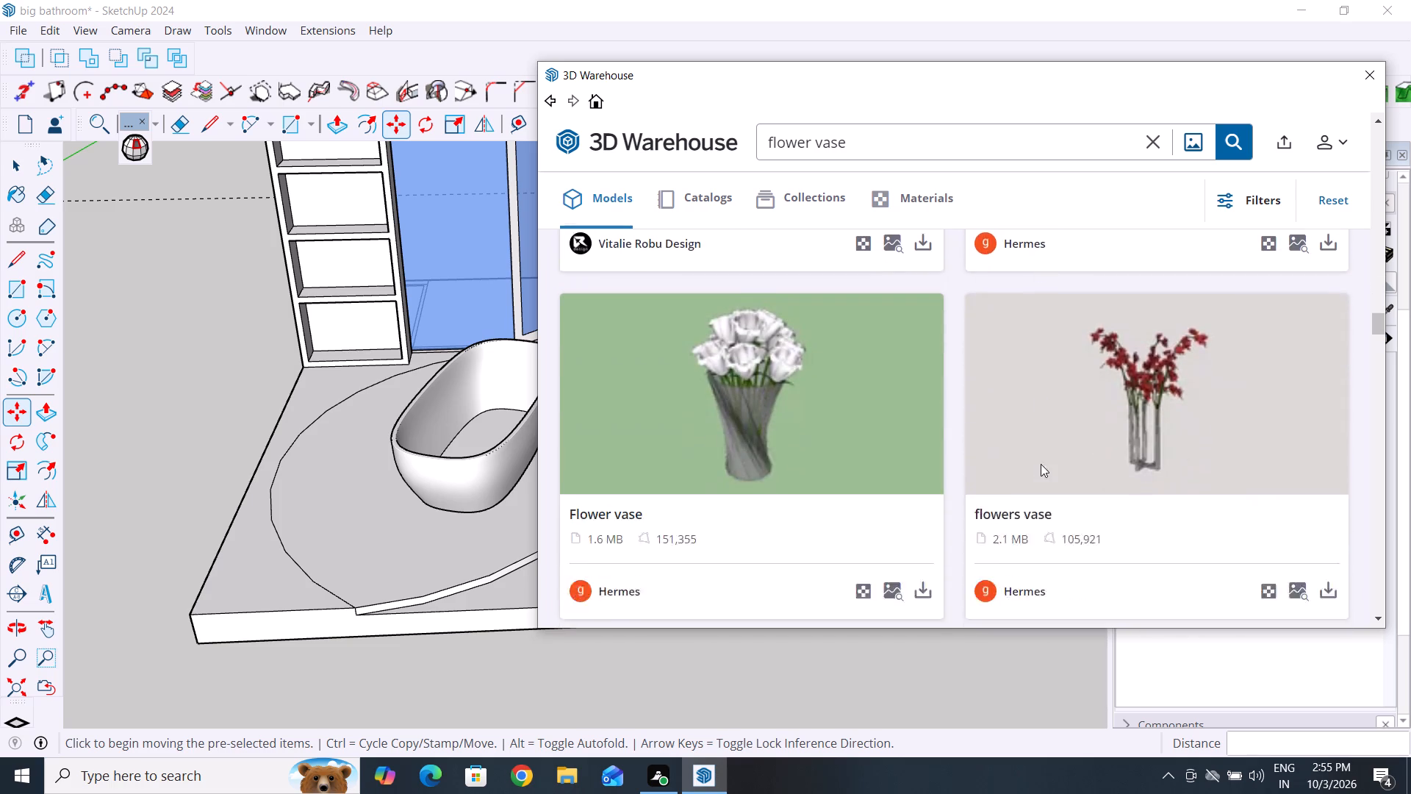
pyautogui.scroll(-6, 1041, 464)
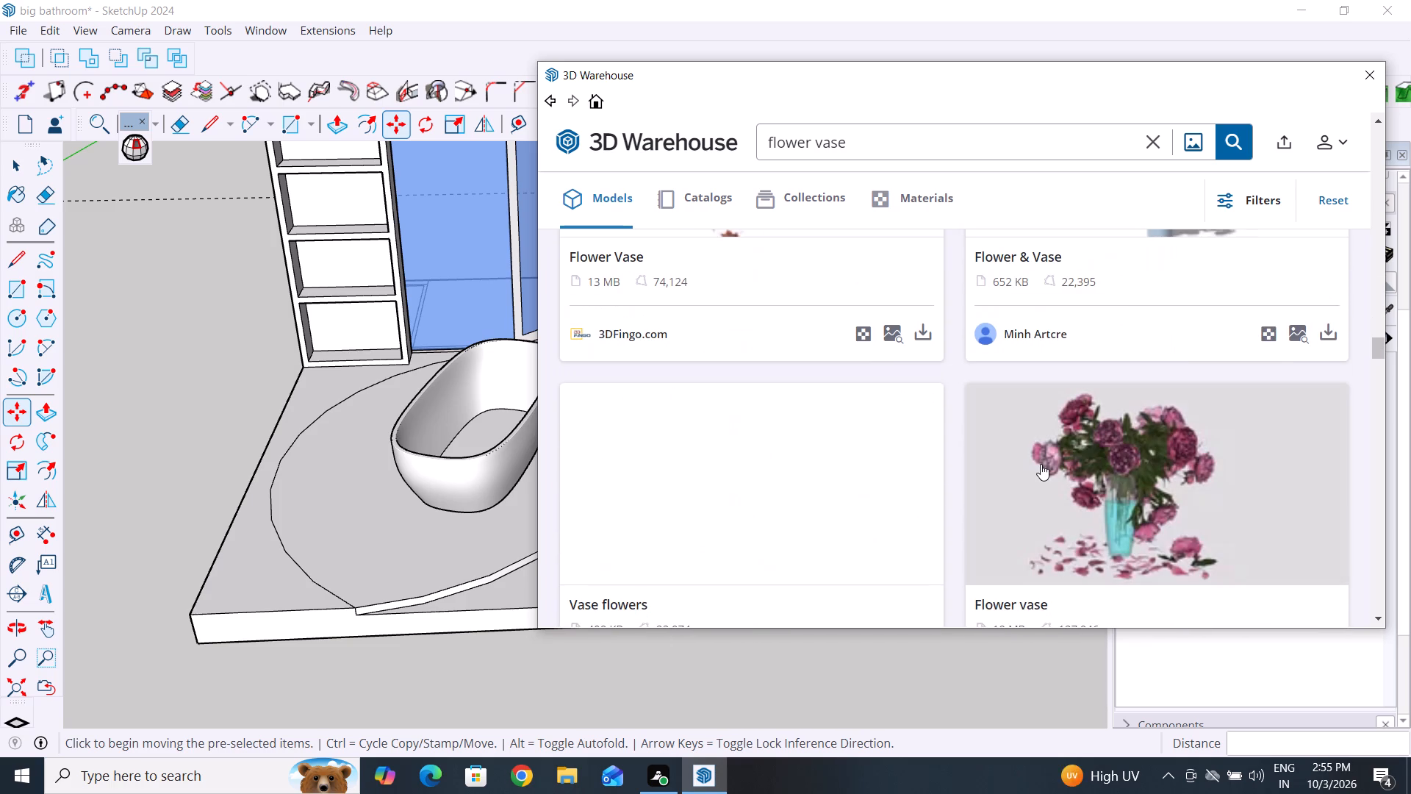
pyautogui.scroll(-1, 1041, 464)
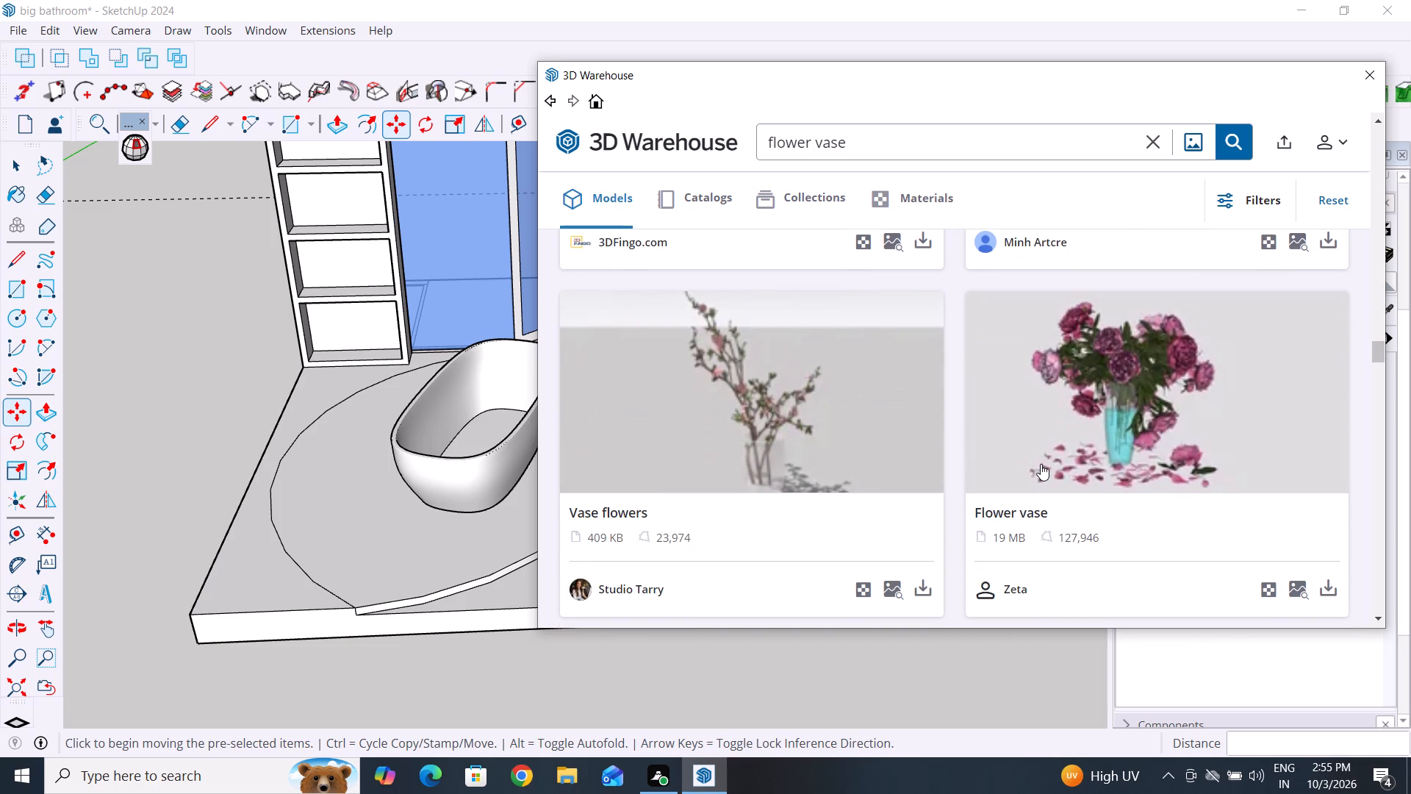
pyautogui.scroll(-2, 965, 501)
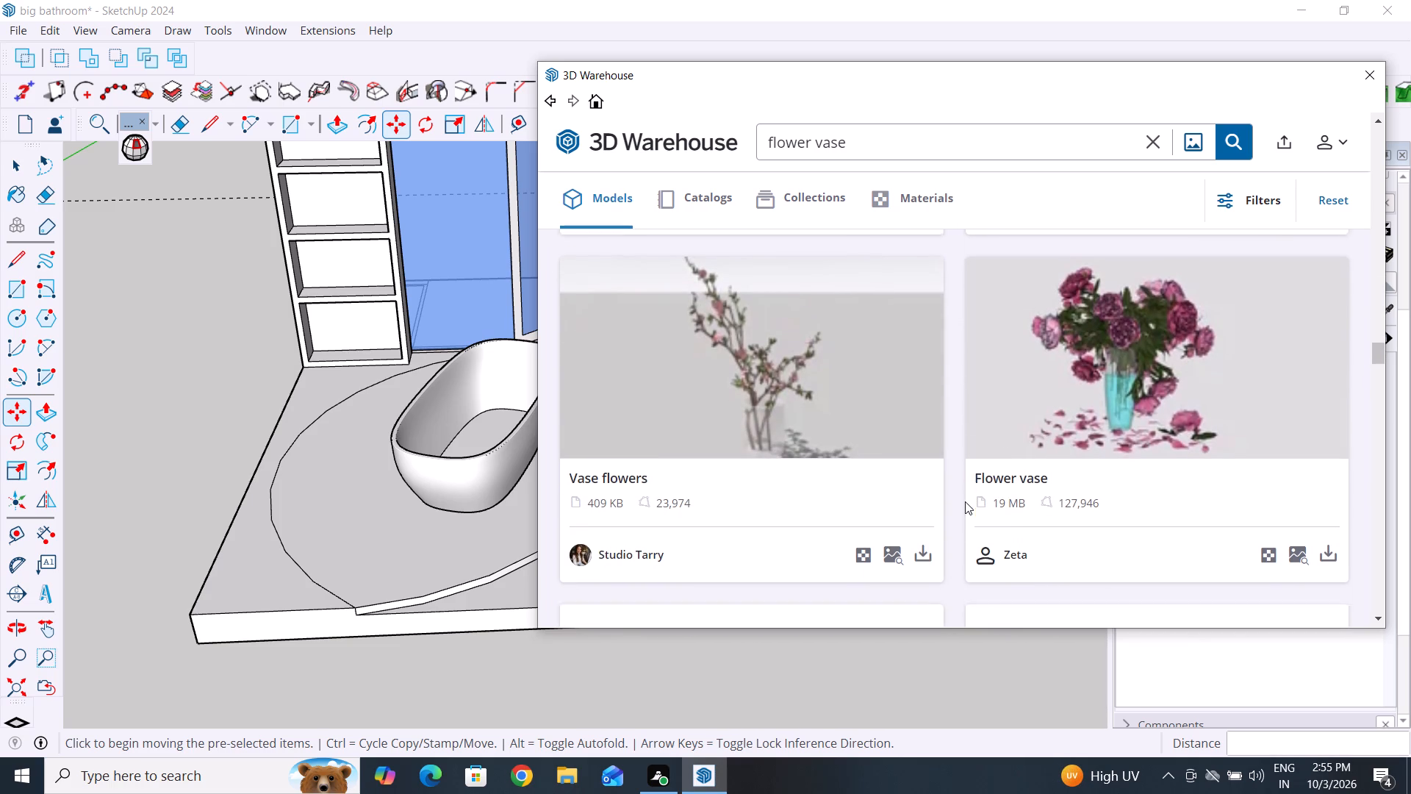
pyautogui.scroll(-2, 965, 501)
pyautogui.scroll(3, 965, 501)
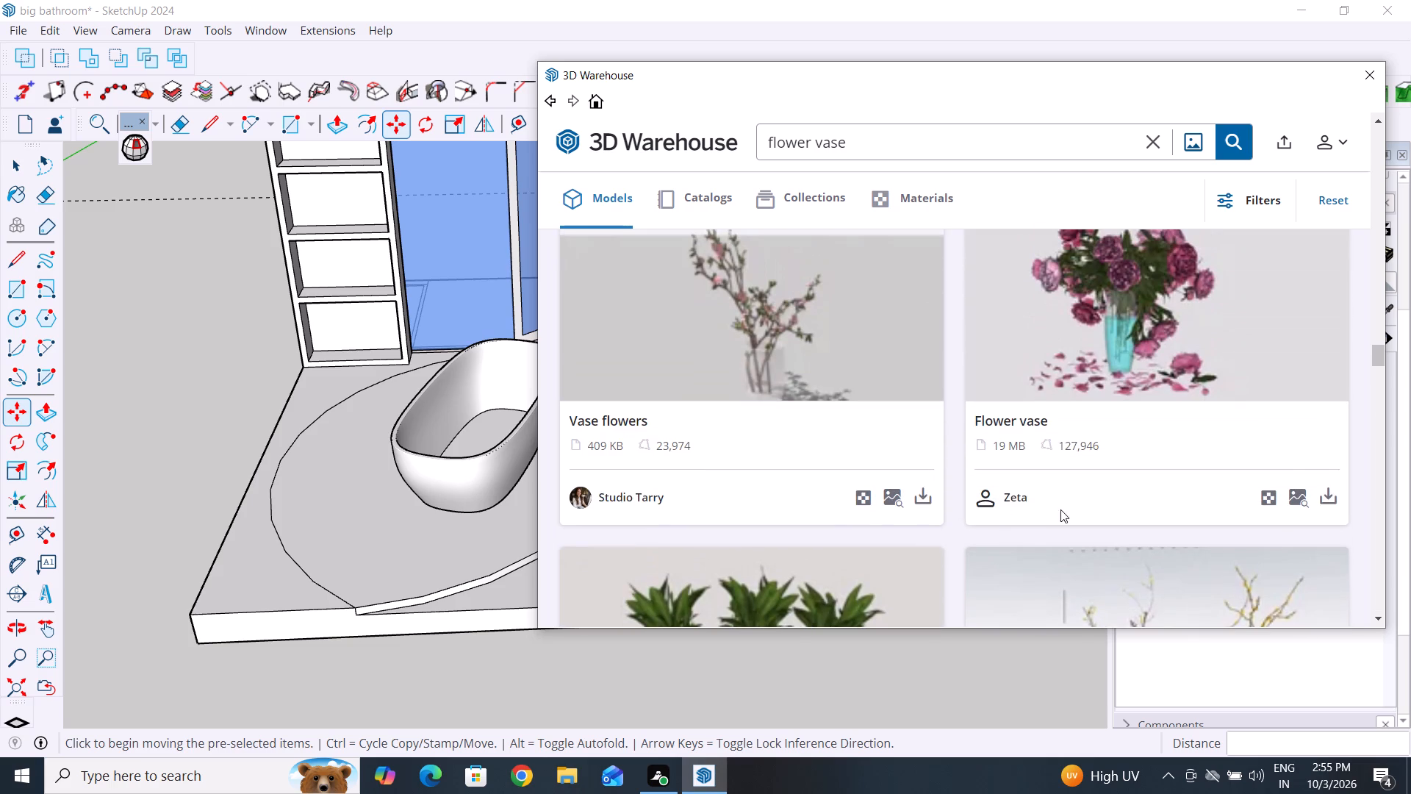
pyautogui.scroll(1, 1096, 499)
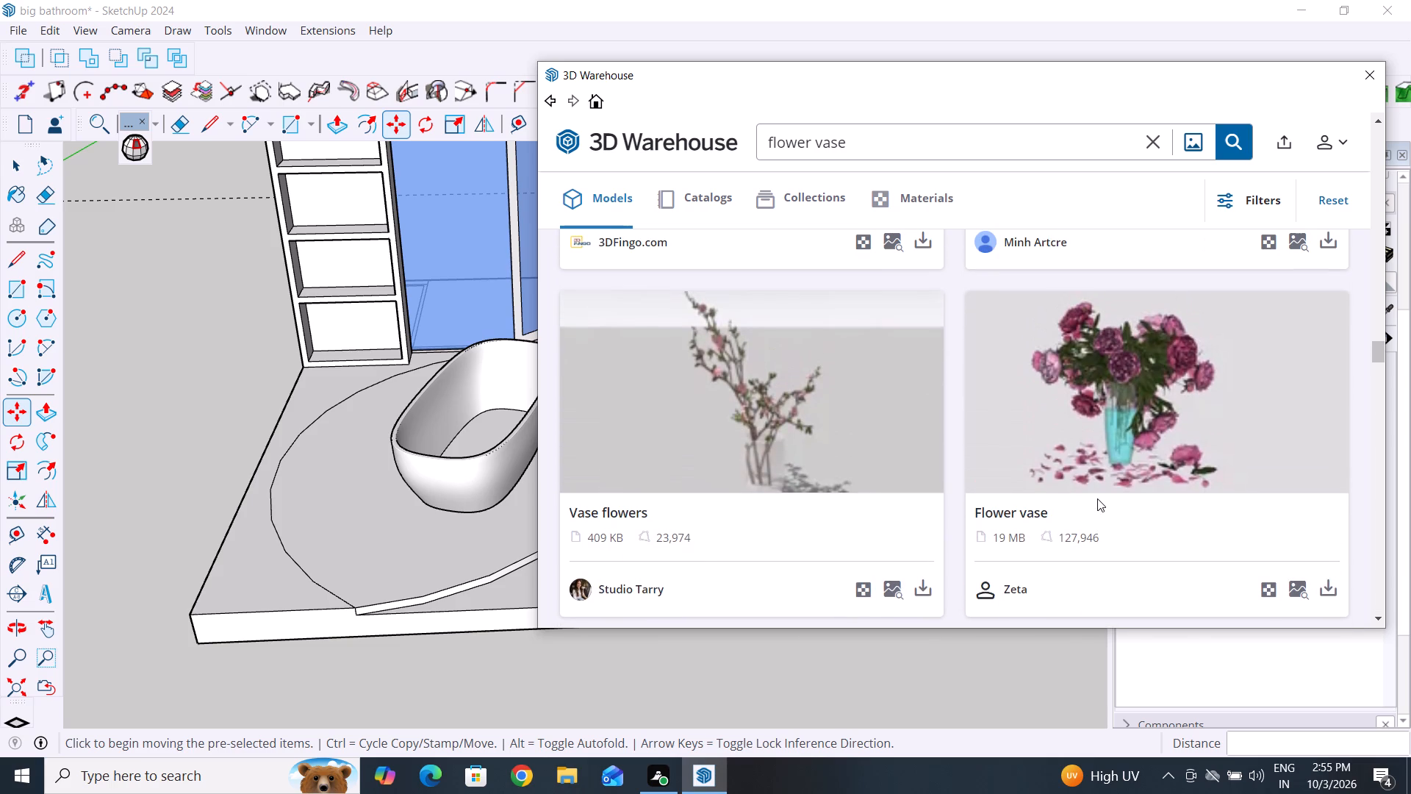
# Import the "Flower vase" model with pink peonies and scattered petals, and place it on open ground beside the bathroom slab.
pyautogui.click(1323, 584)
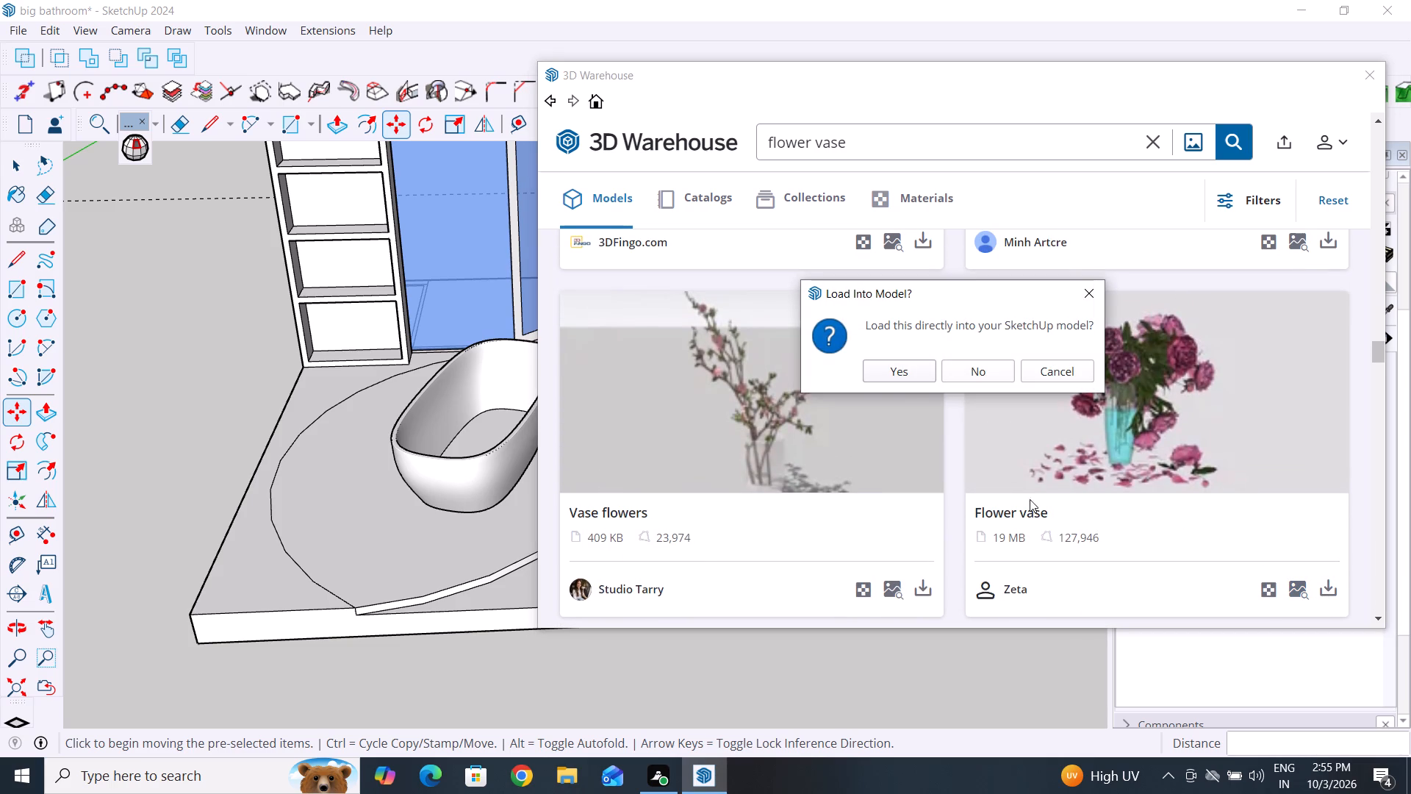
pyautogui.click(911, 369)
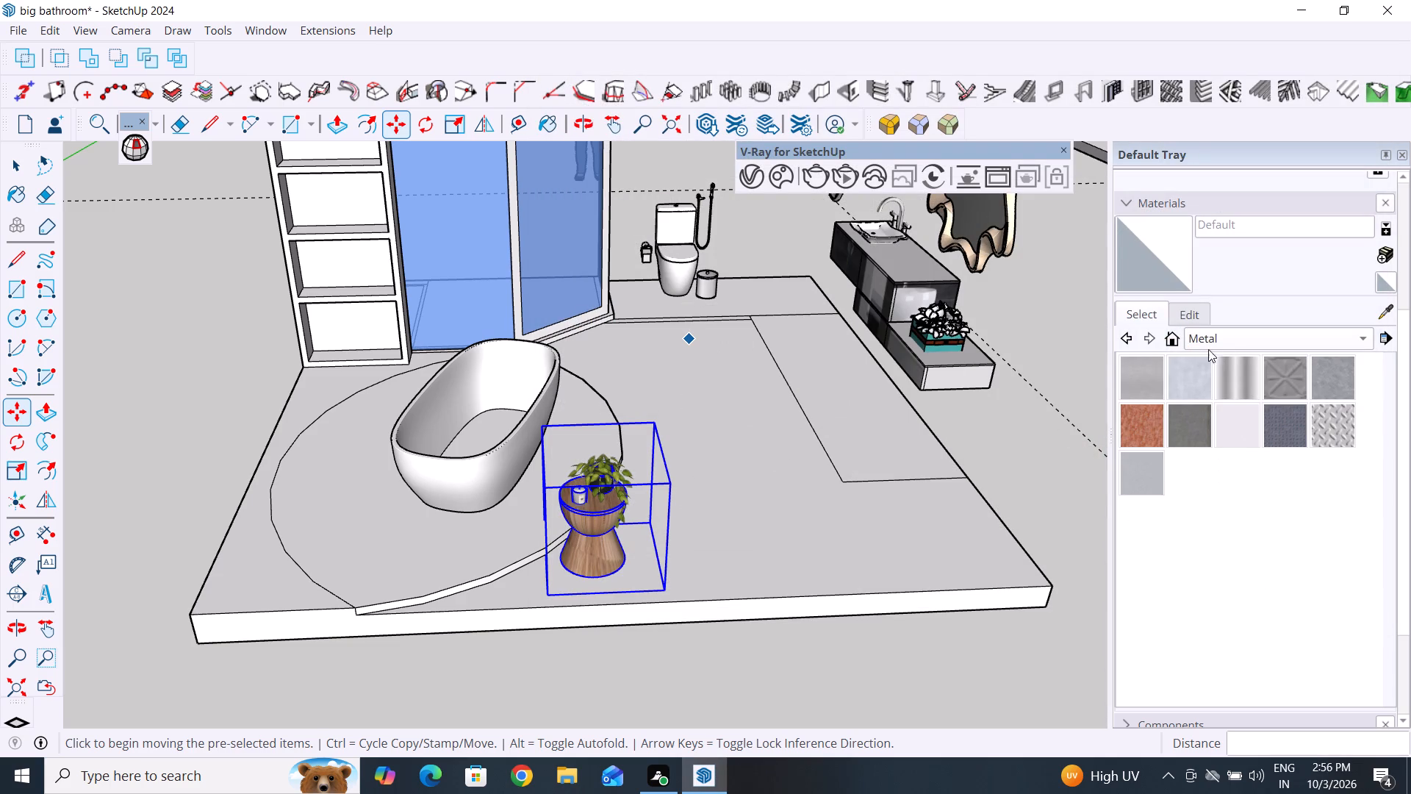
pyautogui.click(1241, 339)
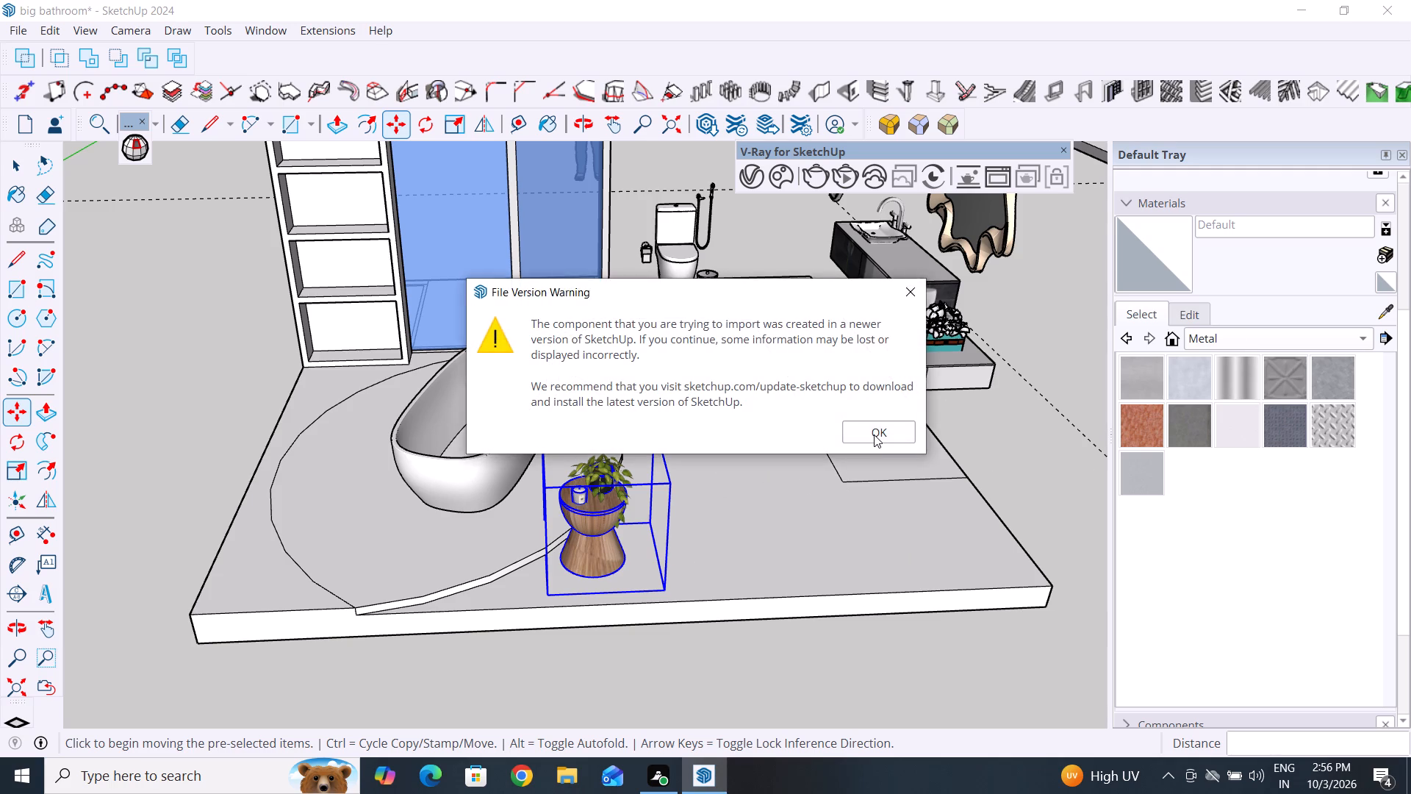
pyautogui.click(874, 434)
pyautogui.scroll(-8, 813, 523)
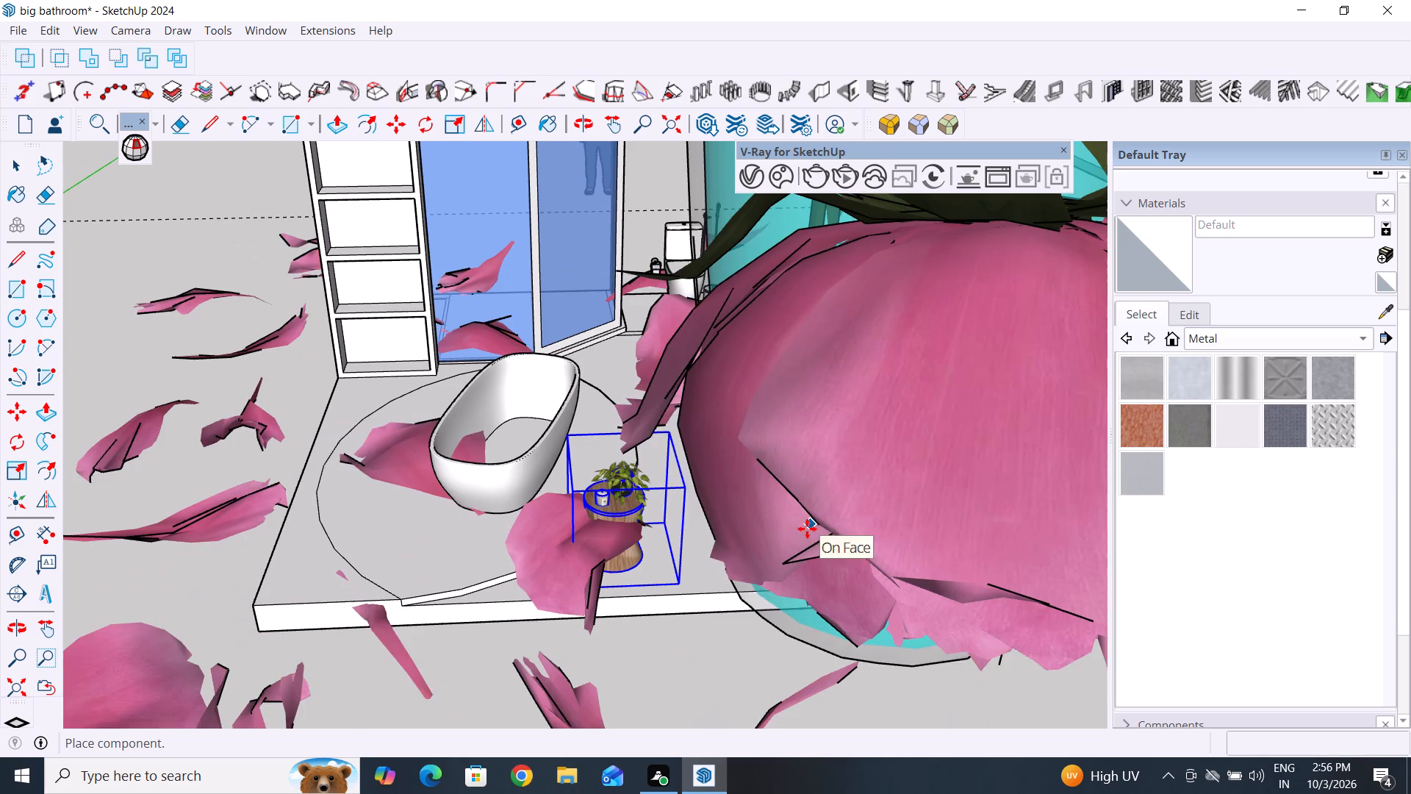
pyautogui.scroll(-20, 807, 529)
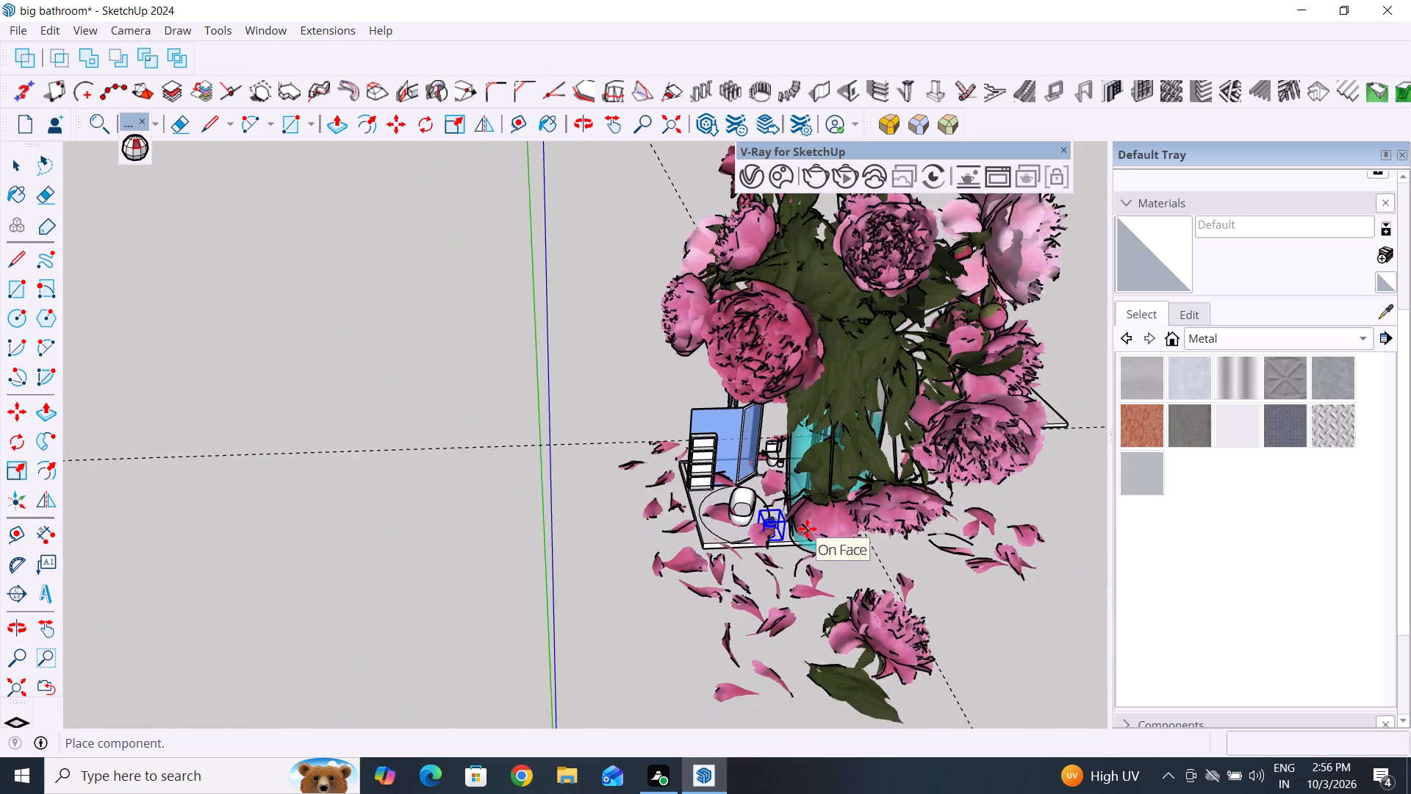
pyautogui.scroll(-7, 807, 529)
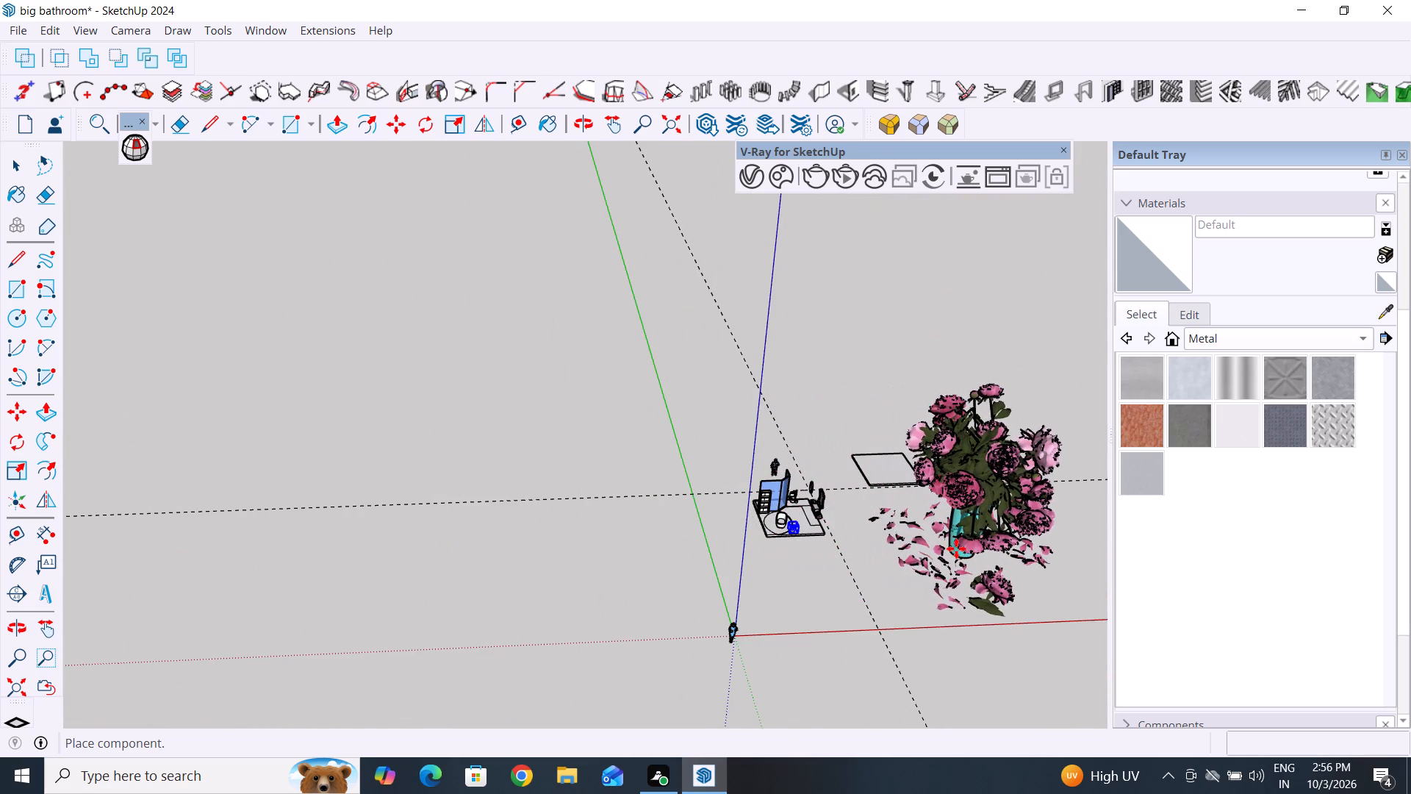
pyautogui.click(958, 551)
pyautogui.click(12, 165)
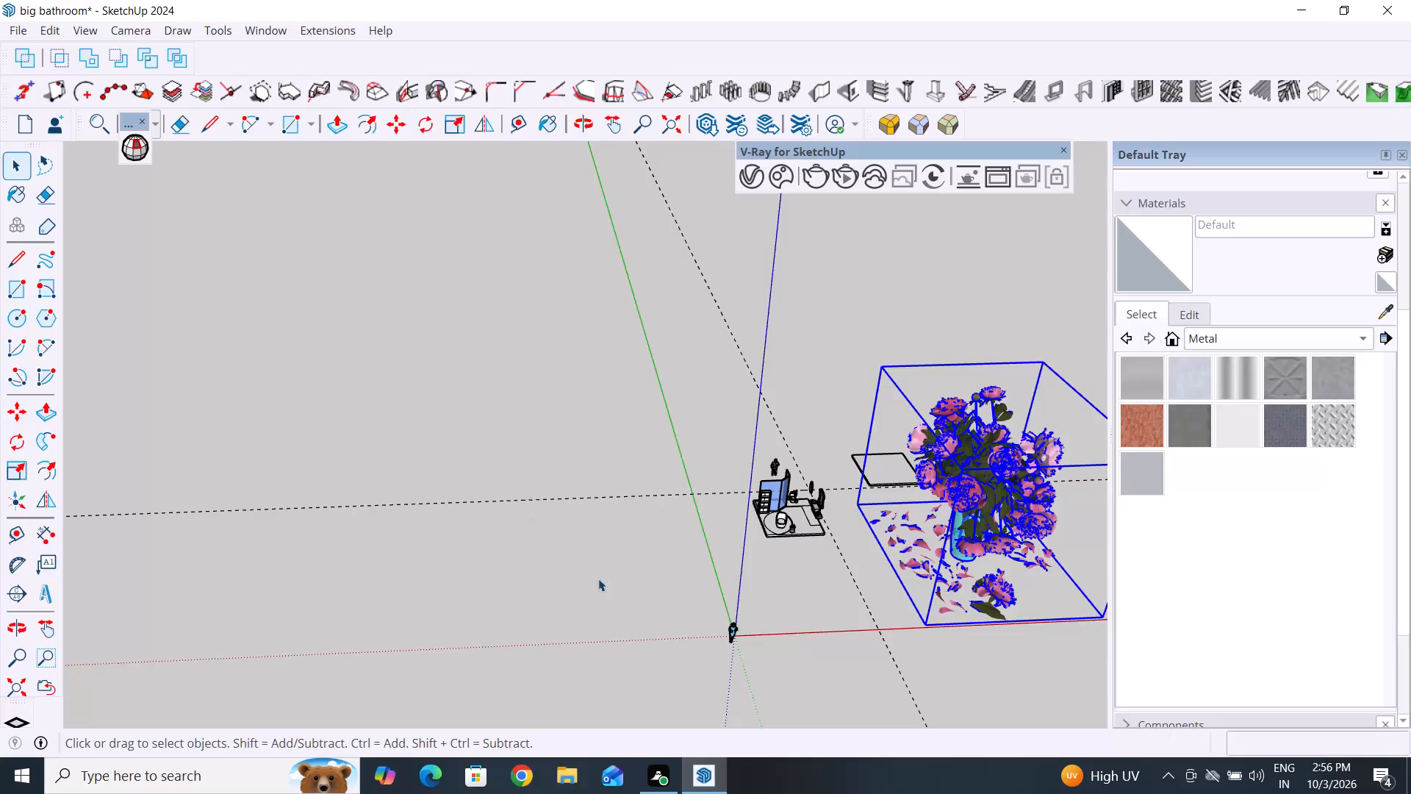
pyautogui.scroll(19, 772, 585)
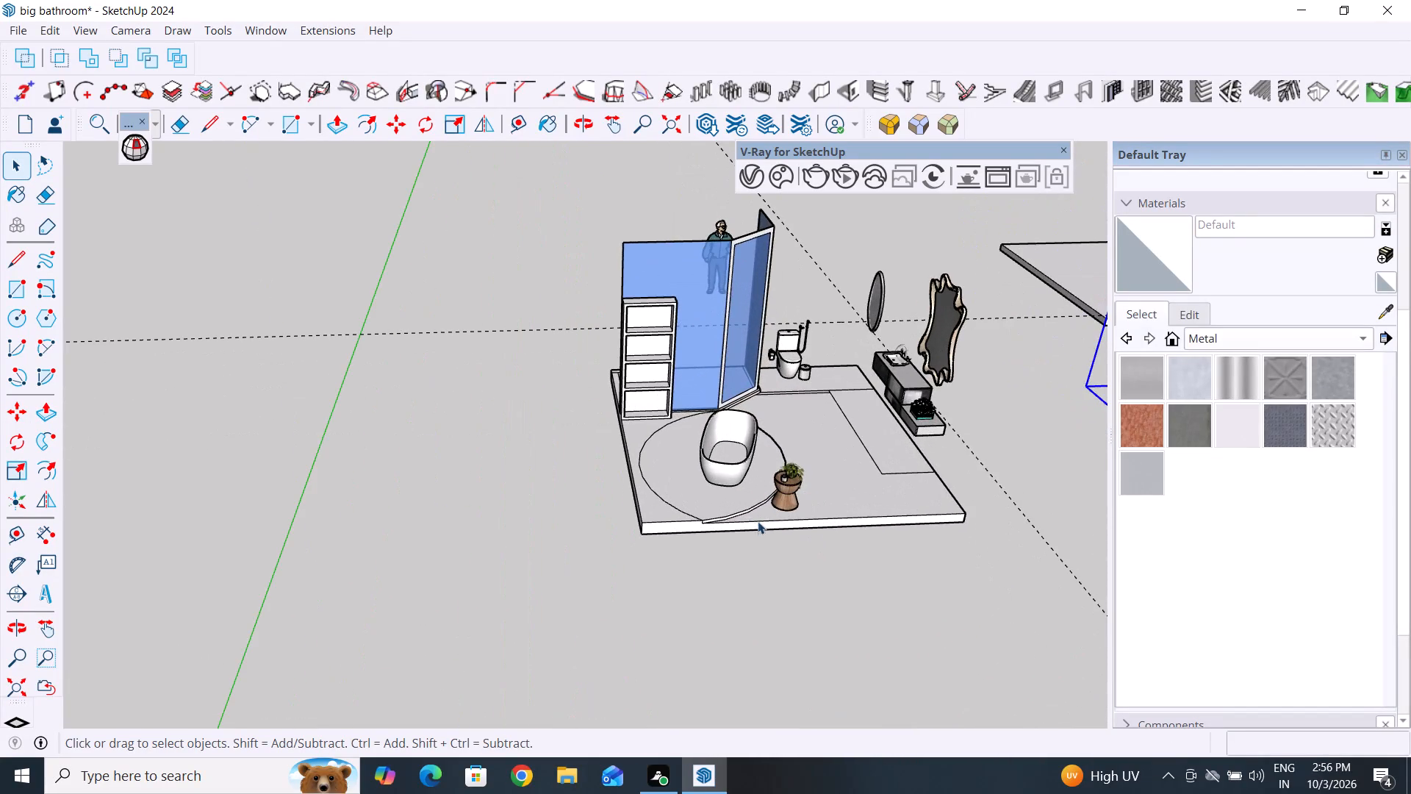
# Examine the imported pink flower vase from several angles to compare its size with the bathroom.
pyautogui.scroll(-5, 658, 550)
pyautogui.scroll(-18, 687, 579)
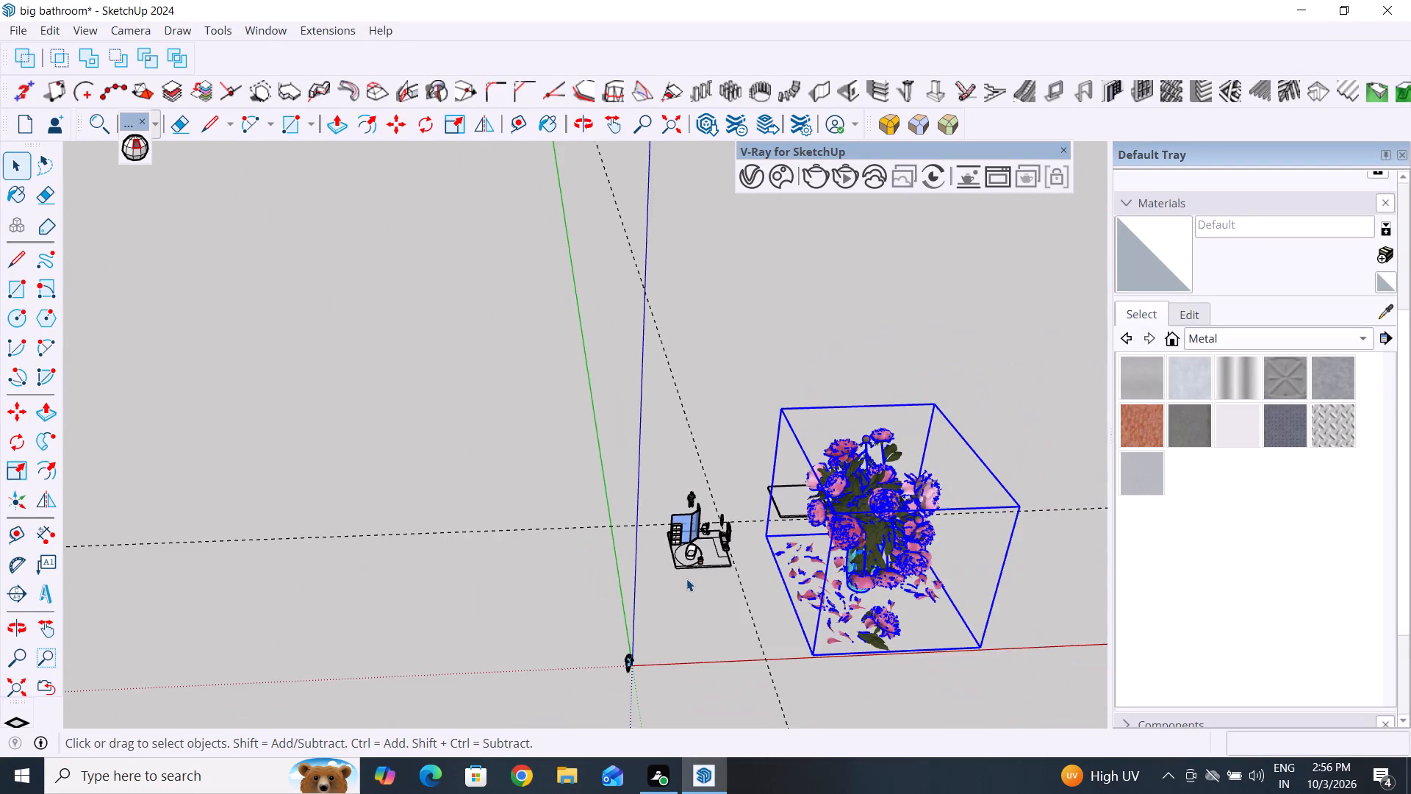
pyautogui.moveTo(686, 579); pyautogui.dragTo(999, 543, button='middle')
pyautogui.scroll(13, 845, 437)
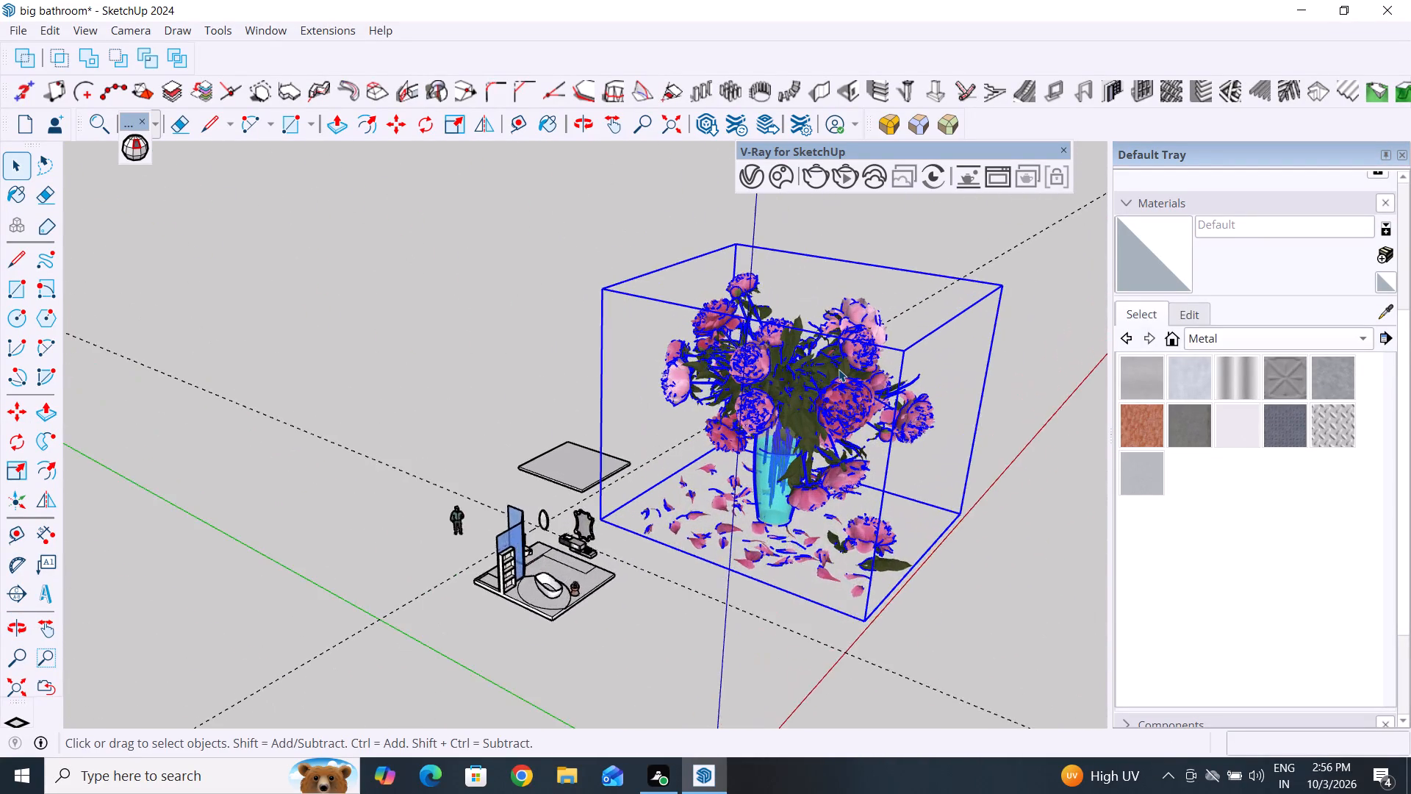
pyautogui.scroll(4, 839, 369)
pyautogui.moveTo(841, 374); pyautogui.dragTo(768, 346, button='middle')
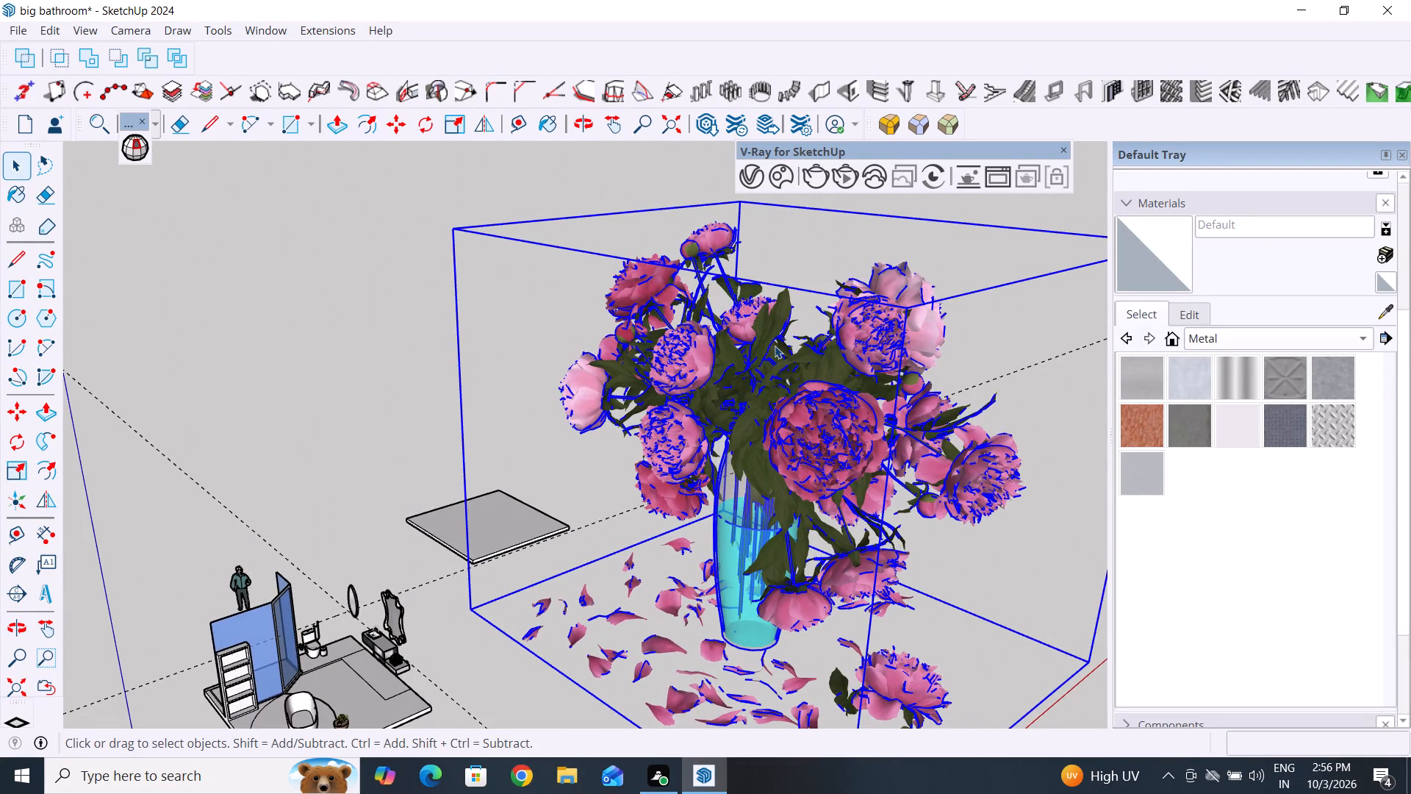
pyautogui.scroll(-4, 775, 346)
pyautogui.click(1002, 413)
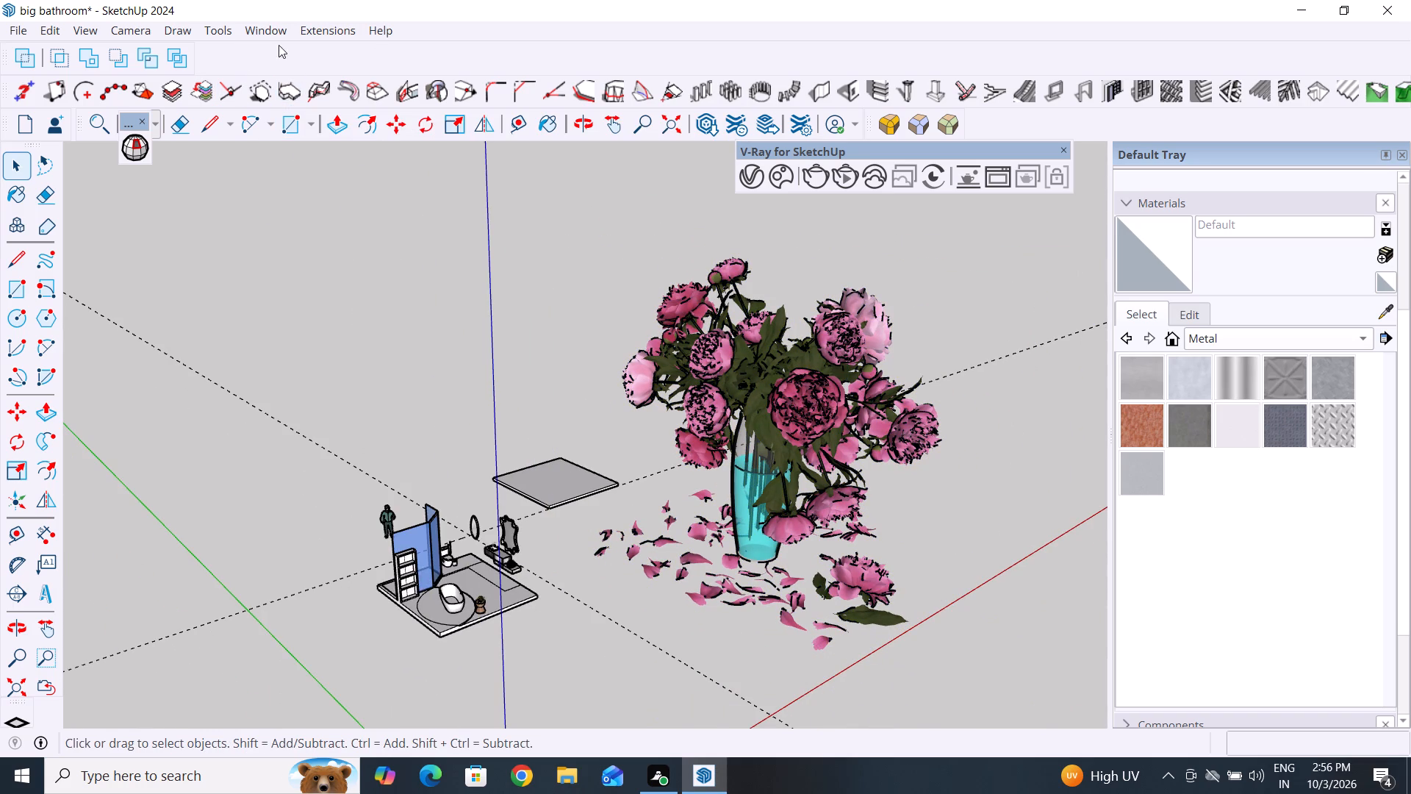
# Open the 3D Warehouse and search the models for "stool".
pyautogui.click(265, 27)
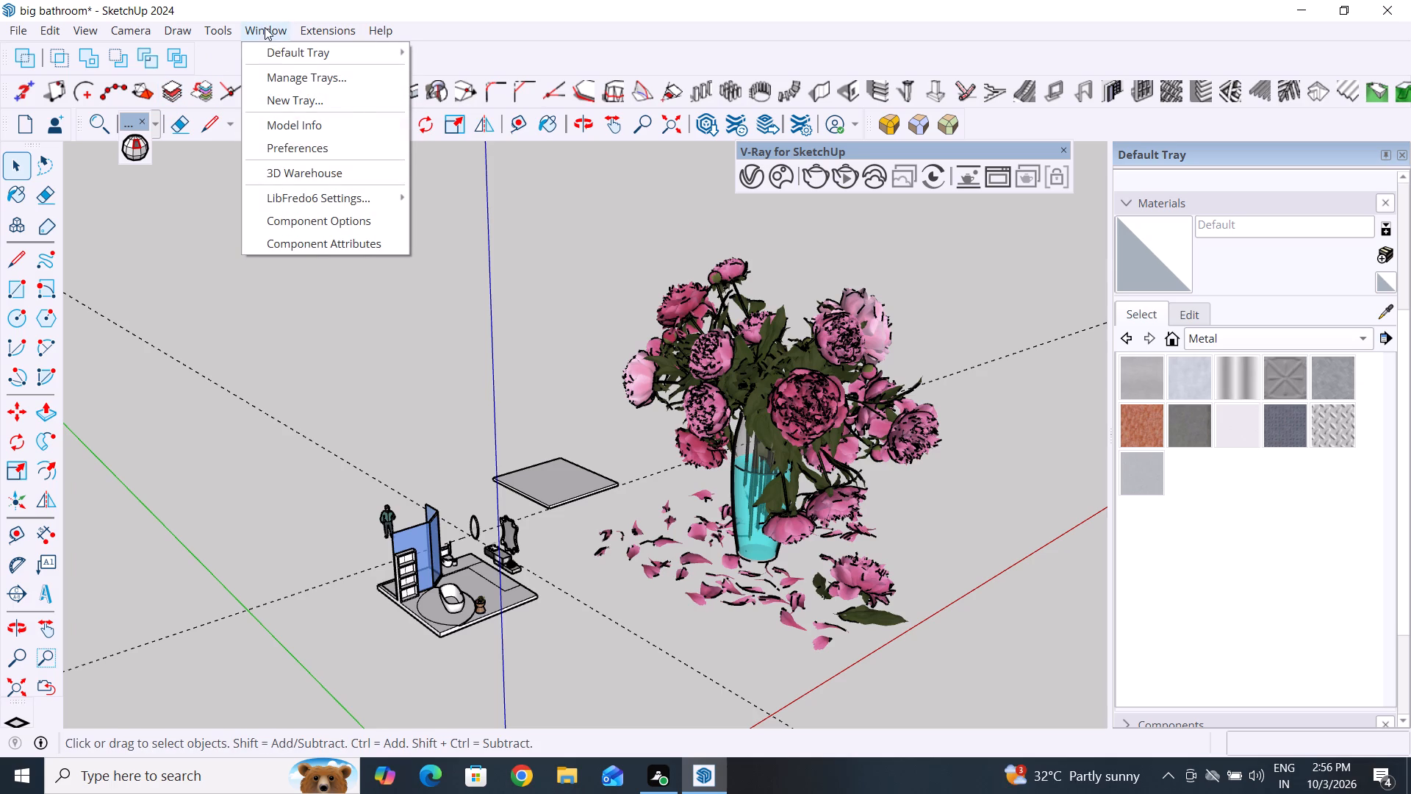
pyautogui.click(290, 176)
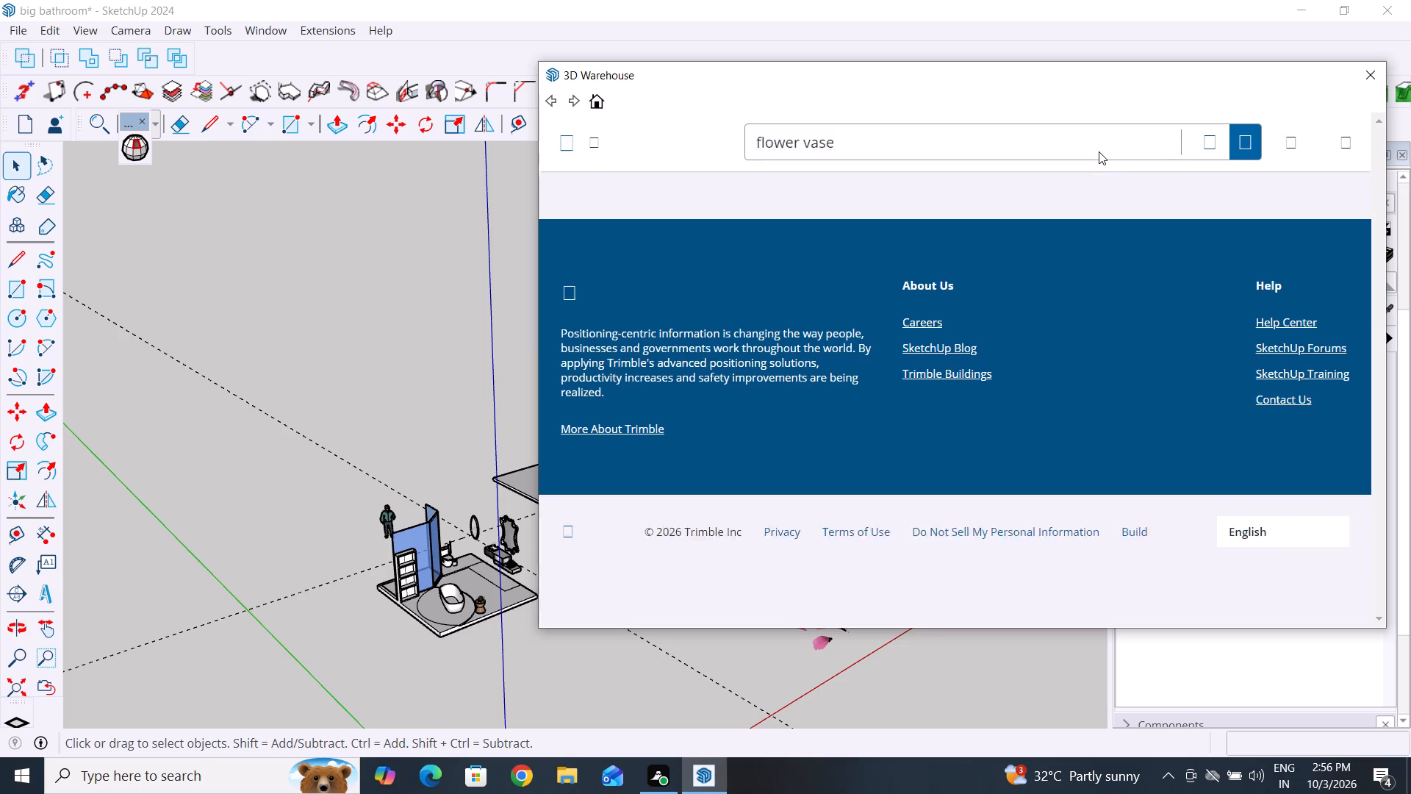
pyautogui.click(1155, 143)
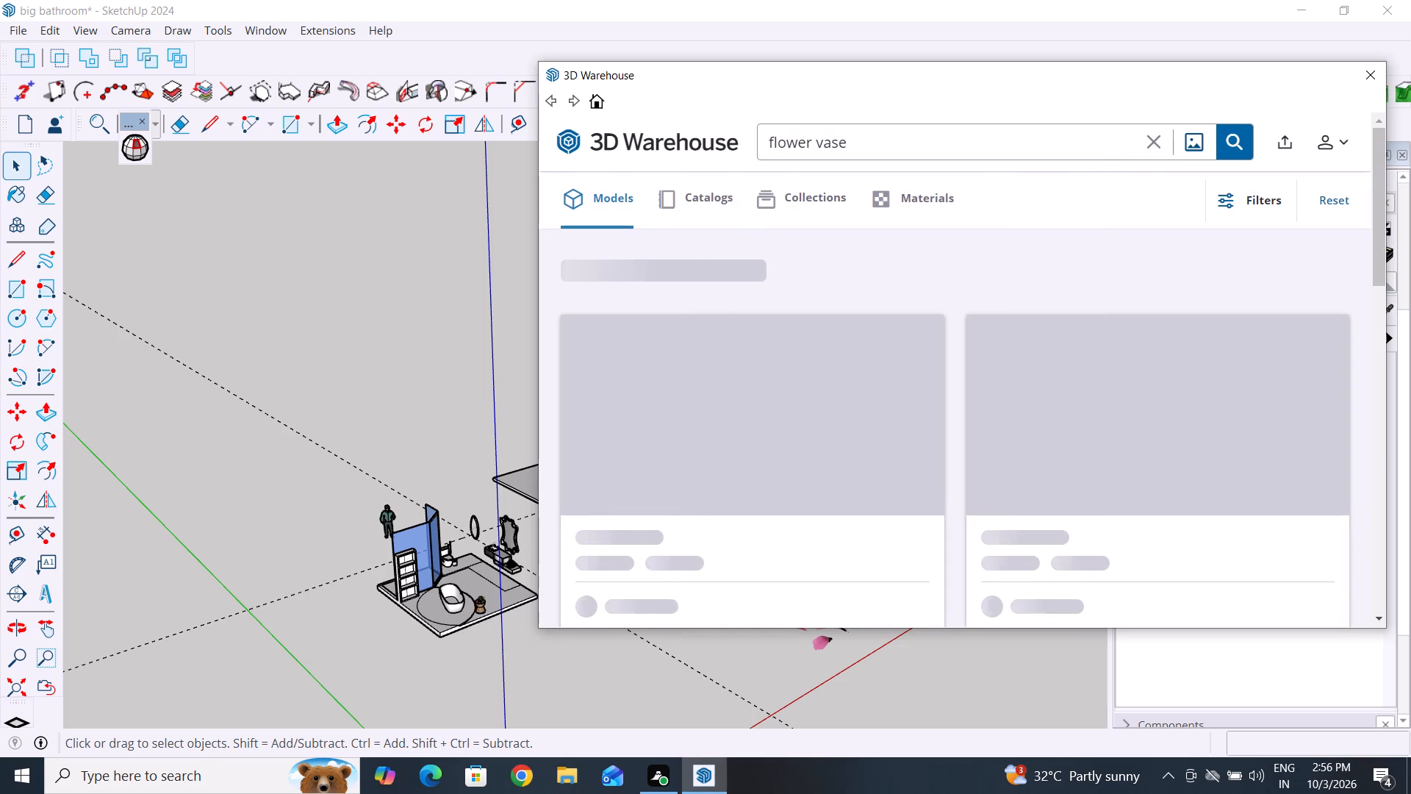
pyautogui.write('stool')
pyautogui.press('Return')
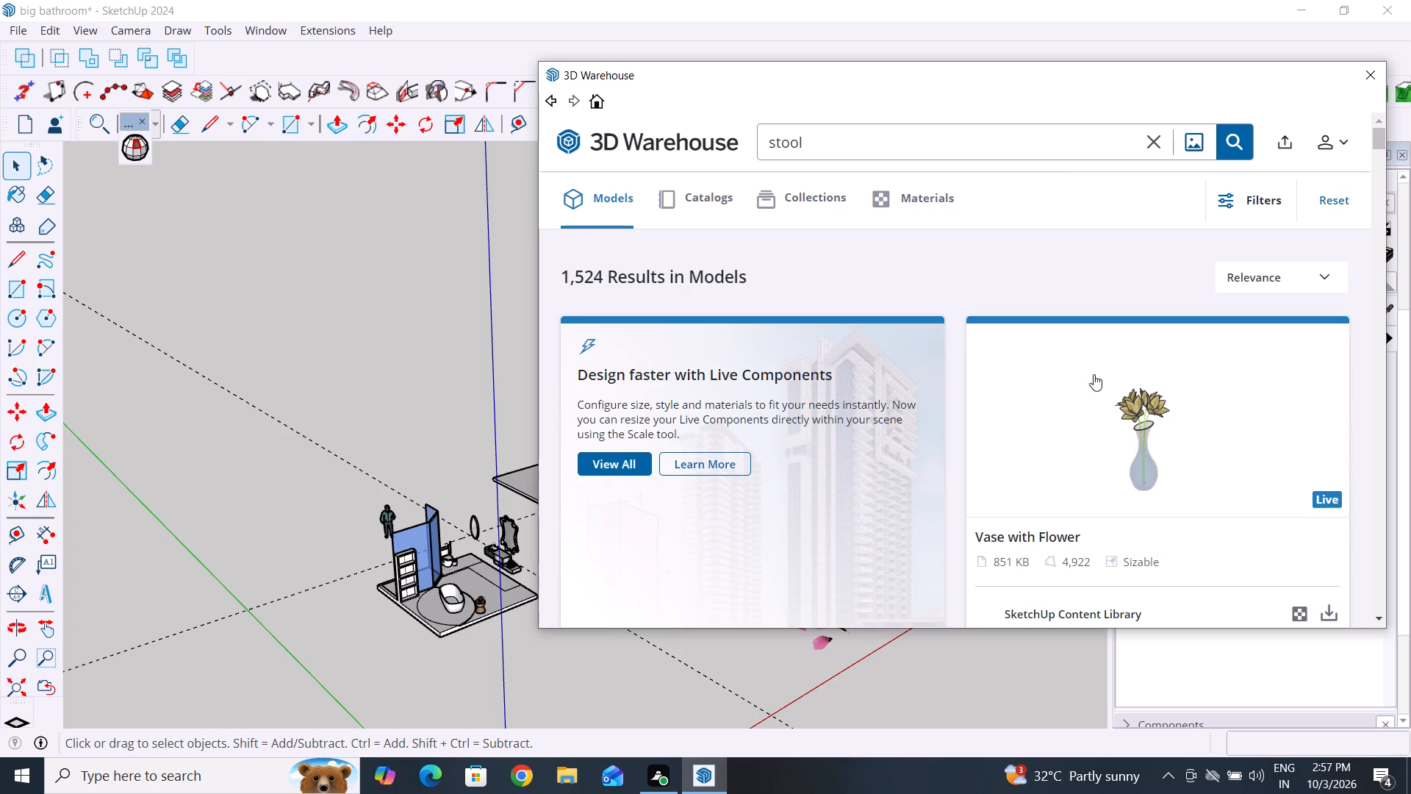
# Look through the listed models for a stool that suits the bathroom.
pyautogui.scroll(-7, 1122, 485)
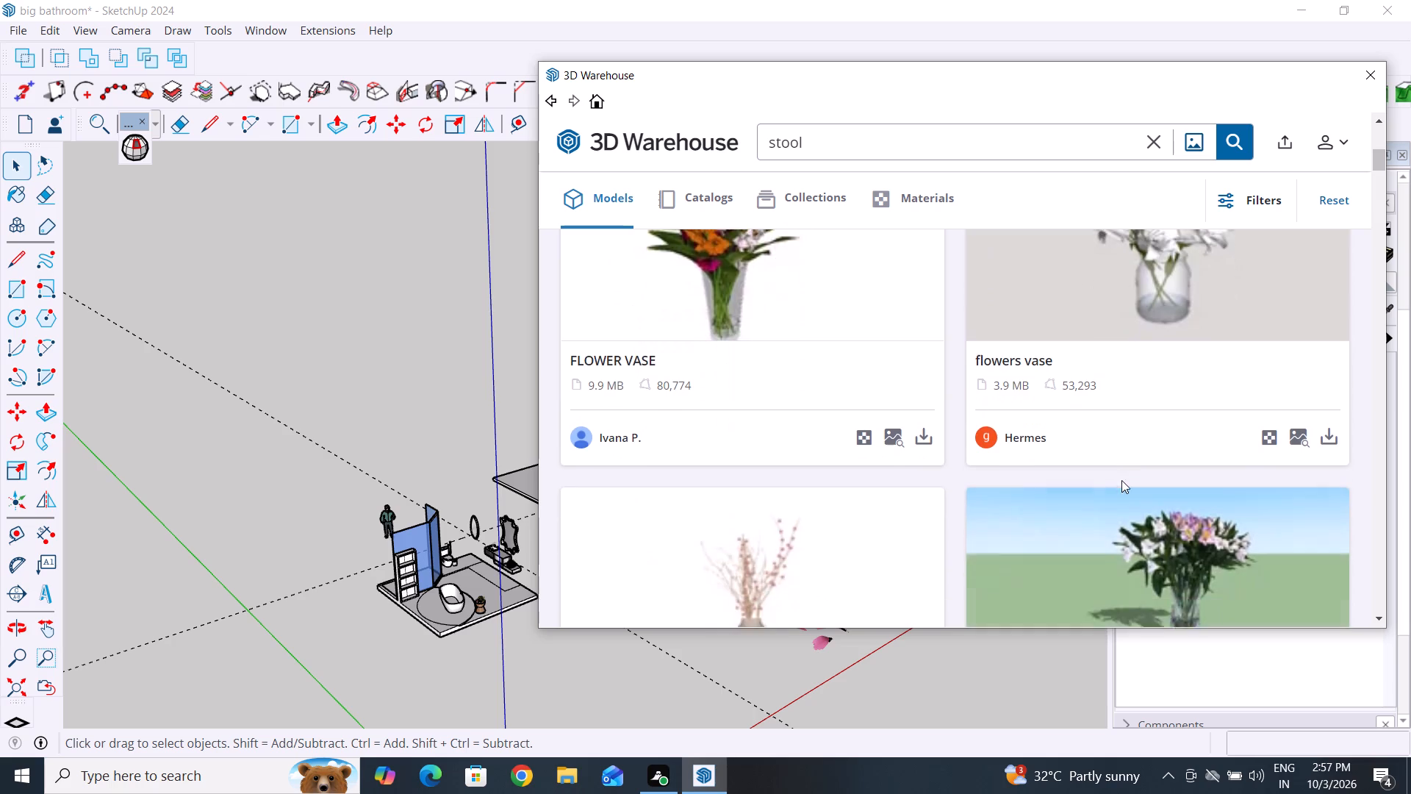
pyautogui.scroll(-12, 1119, 455)
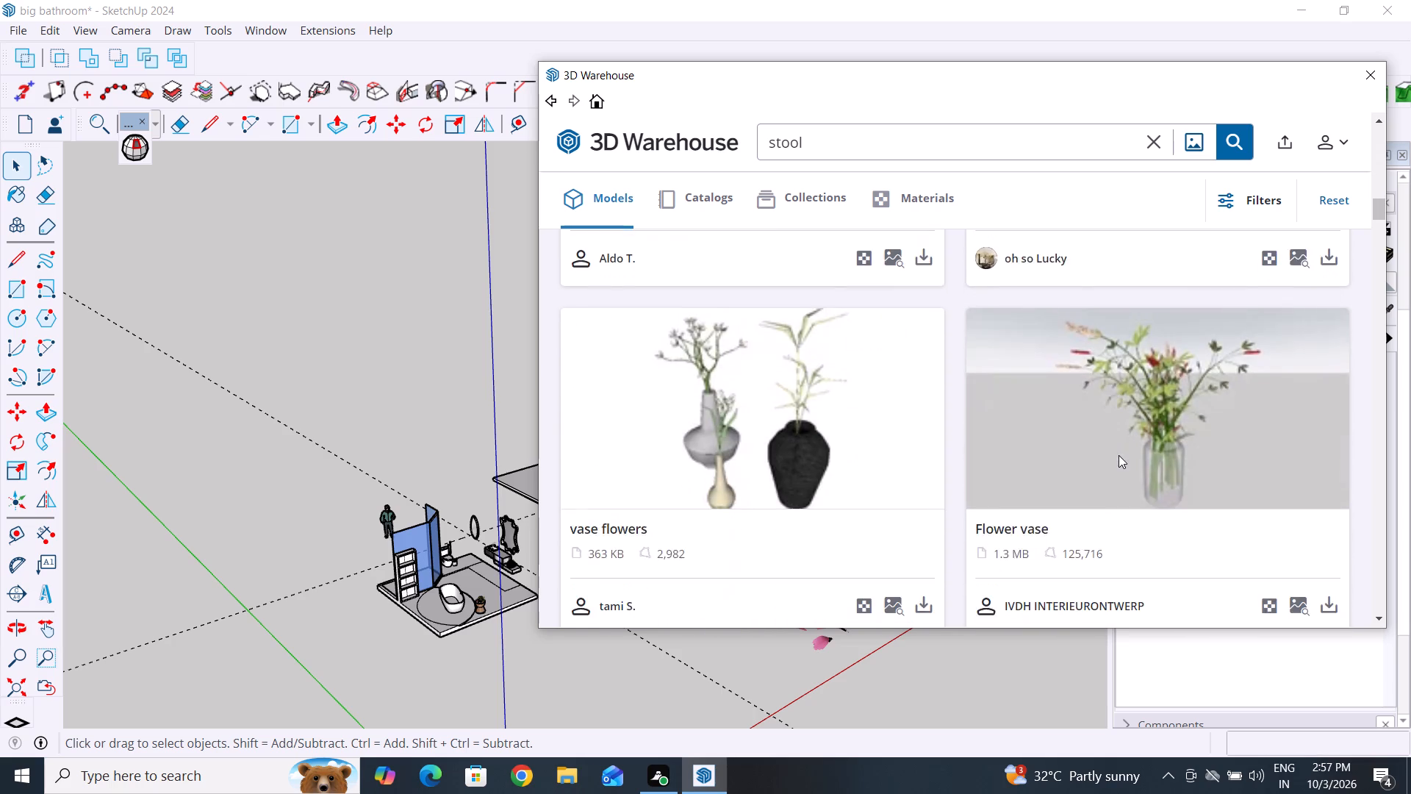
pyautogui.scroll(-10, 1119, 455)
pyautogui.scroll(7, 1119, 455)
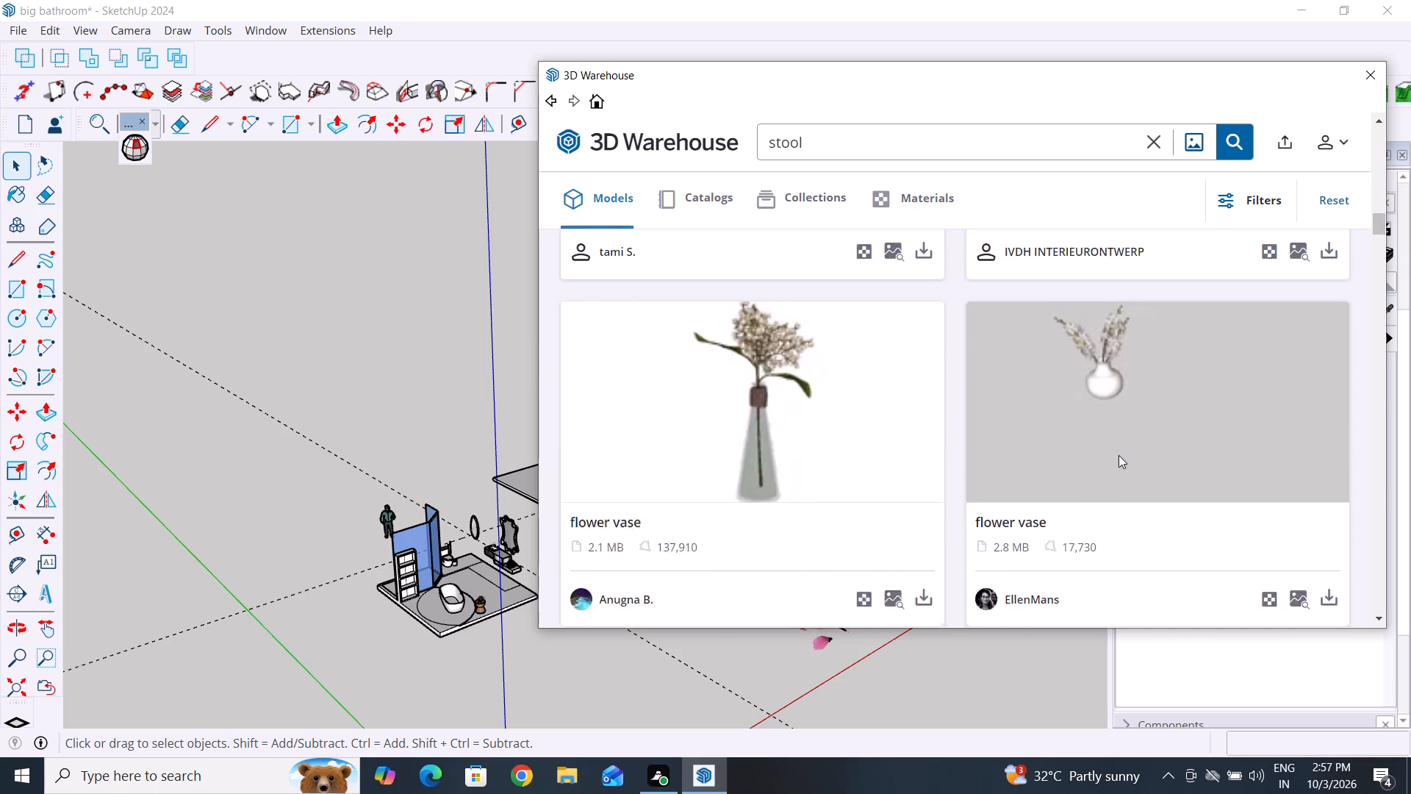
pyautogui.scroll(4, 1119, 455)
# Clear the search text and search the 3D Warehouse models for "stool" again.
pyautogui.click(1160, 139)
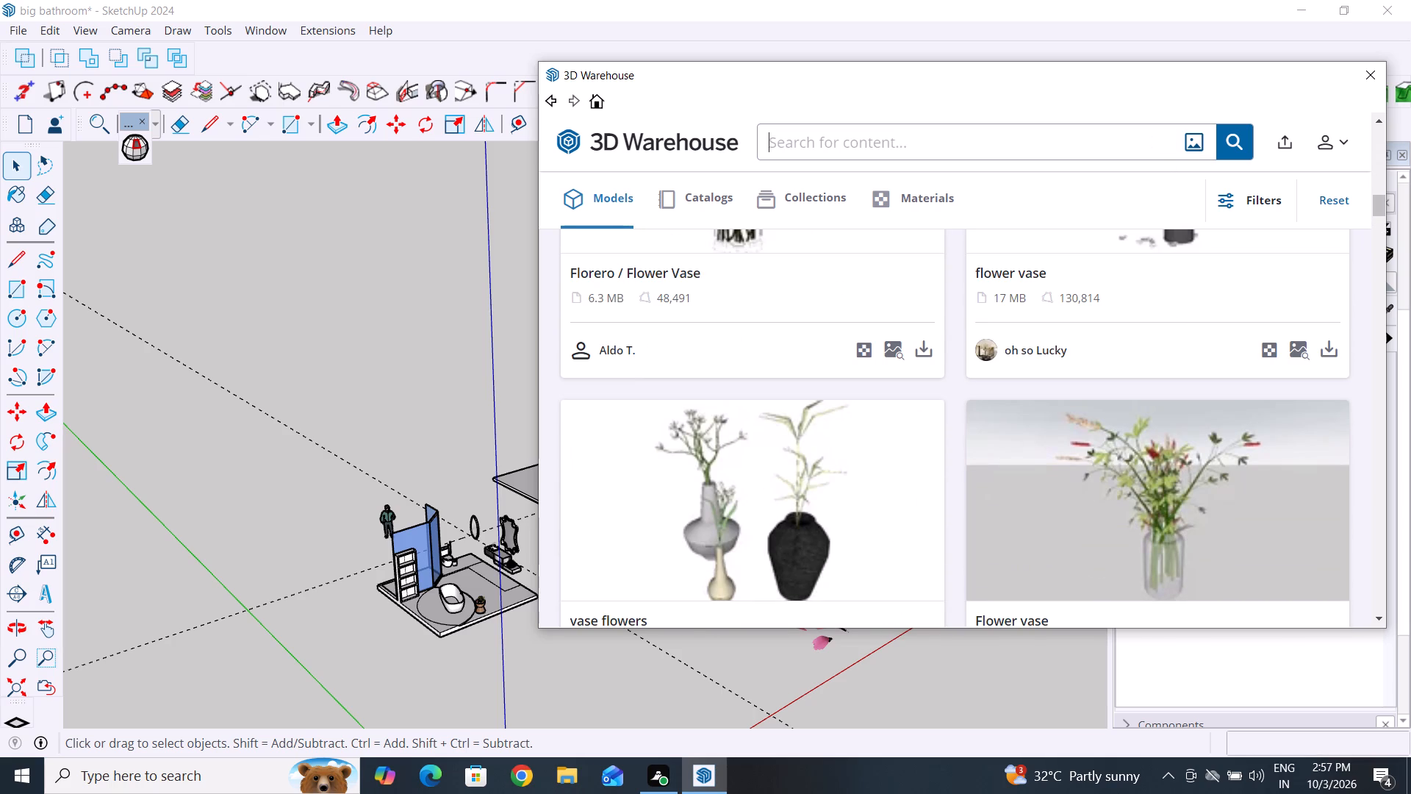
pyautogui.write('st')
pyautogui.write('ool')
pyautogui.press('Return')
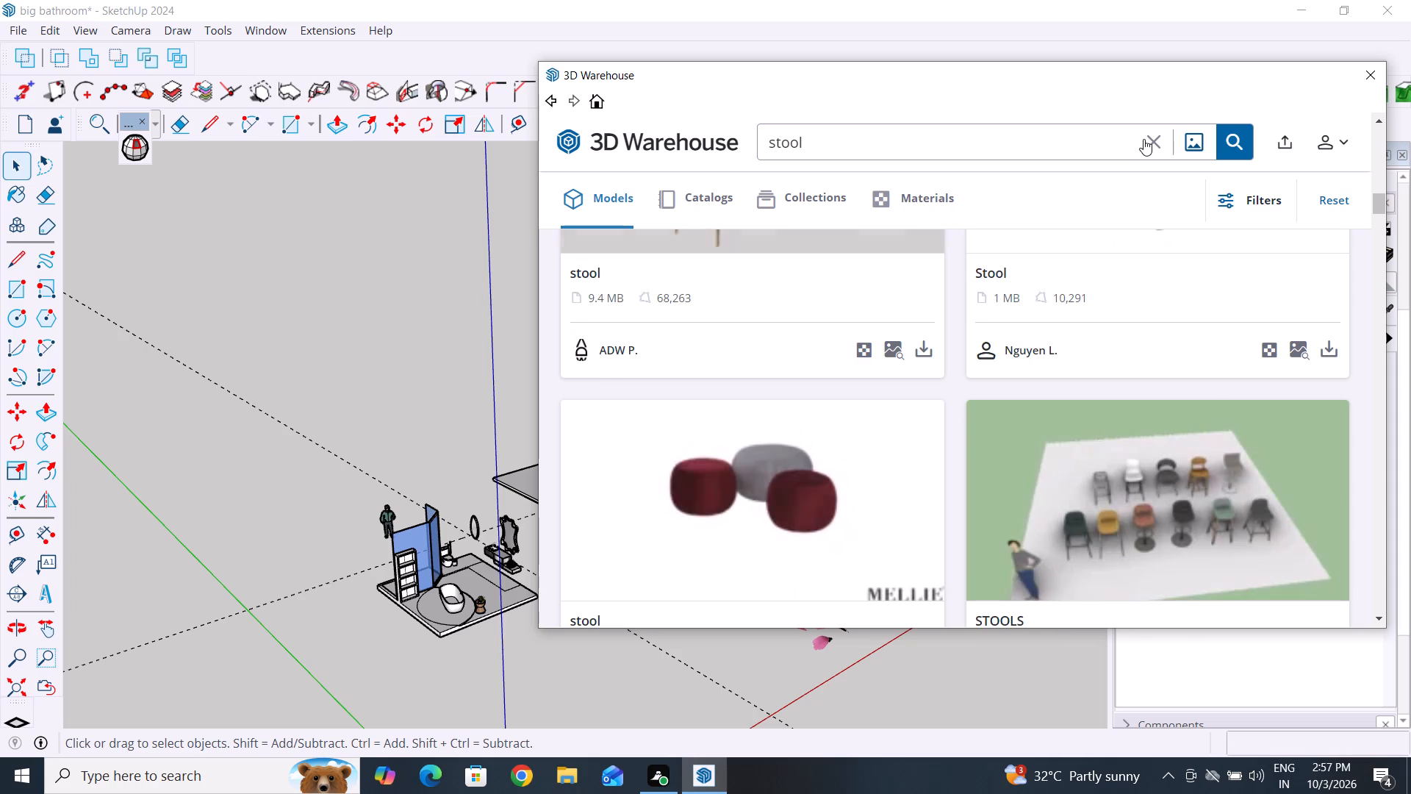
# Browse the stool models for a simple one to stand beside the bathtub.
pyautogui.scroll(5, 1041, 518)
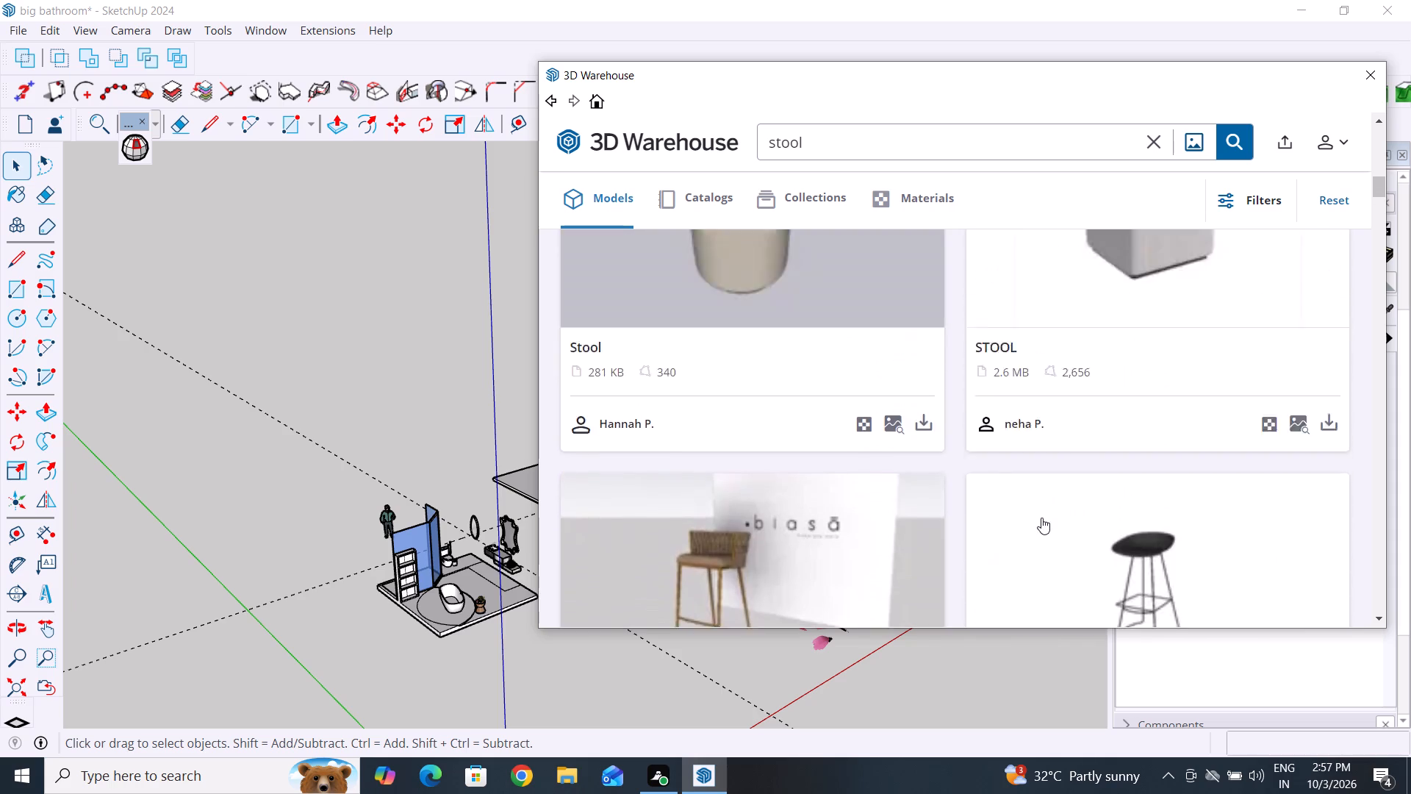
pyautogui.scroll(2, 1041, 518)
pyautogui.scroll(-14, 1041, 518)
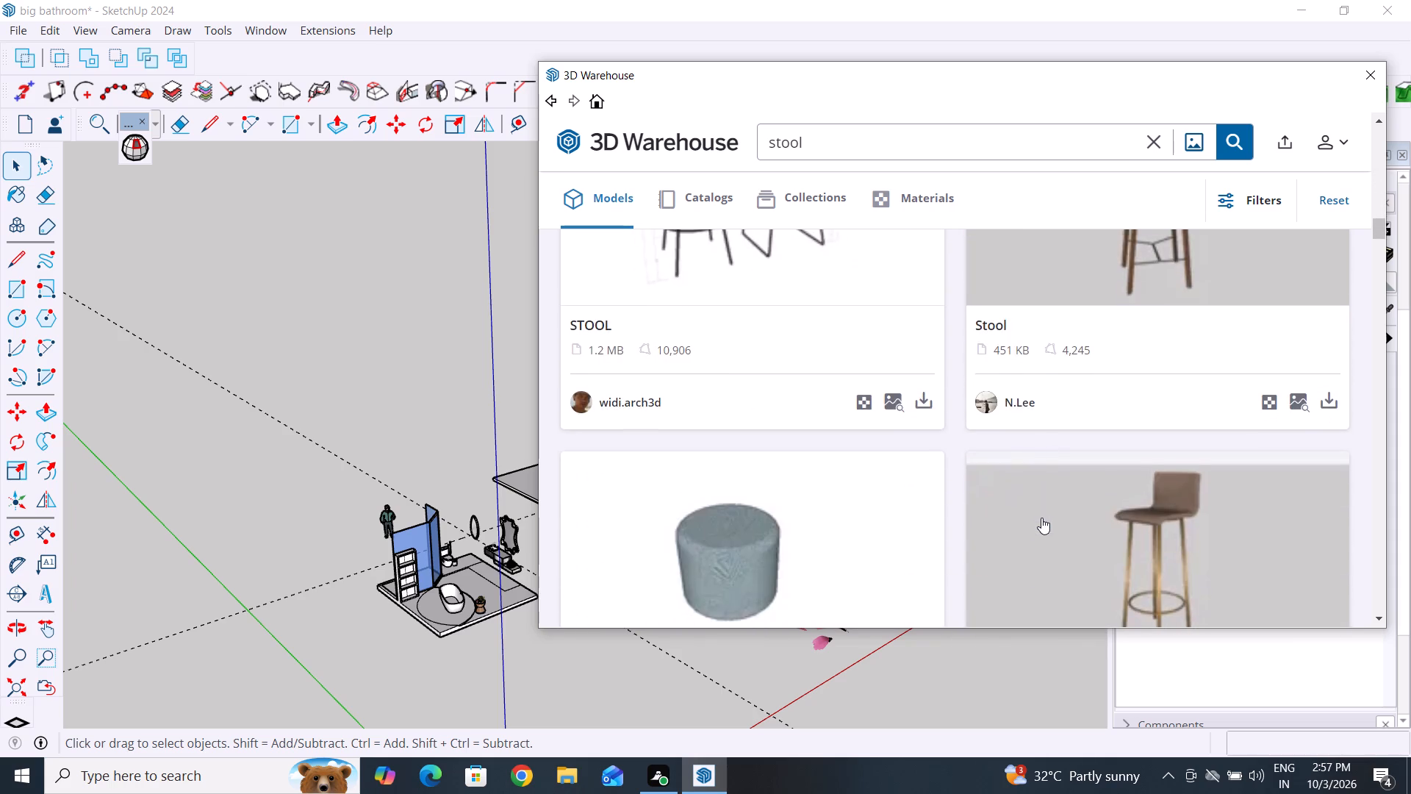
pyautogui.scroll(-19, 1041, 518)
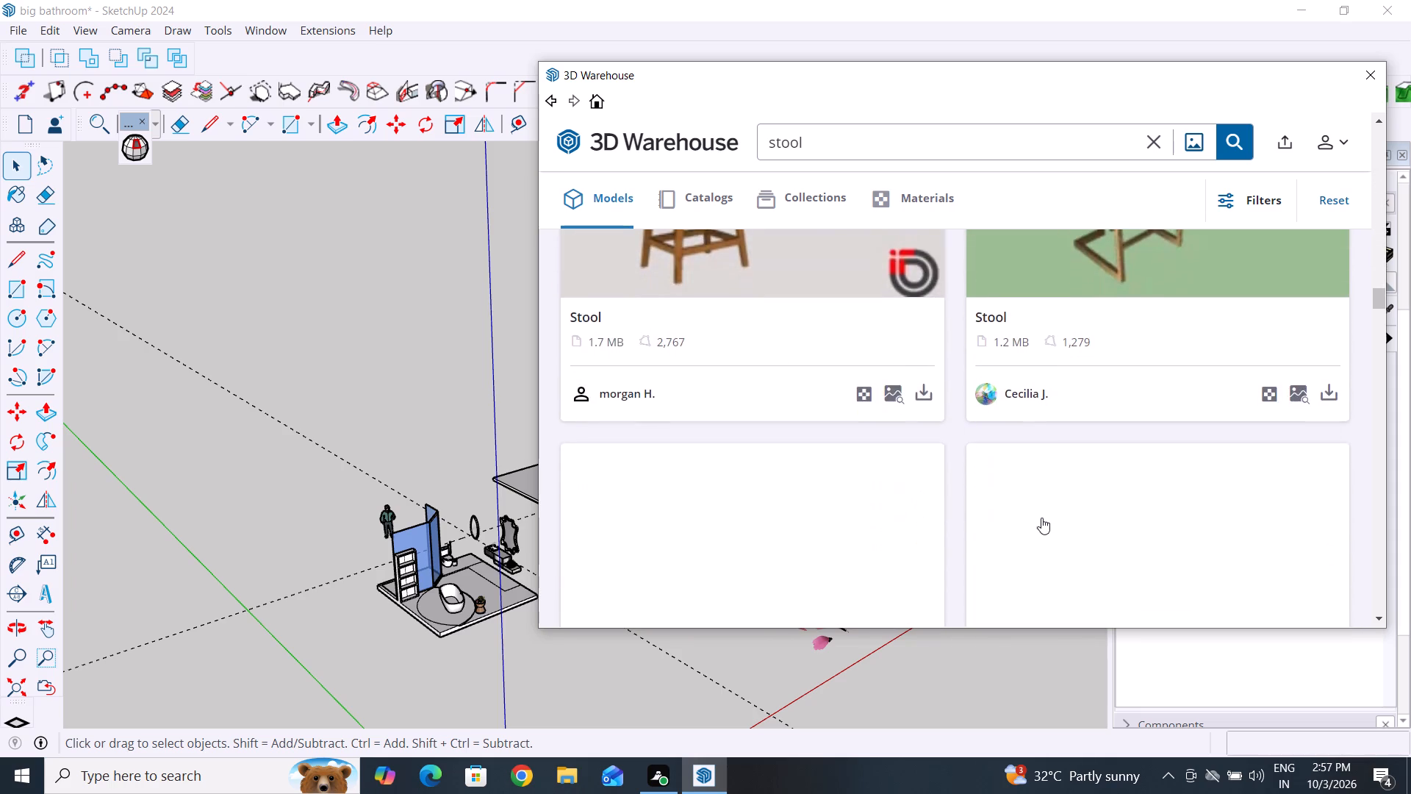
pyautogui.scroll(2, 1041, 518)
pyautogui.scroll(-11, 1041, 518)
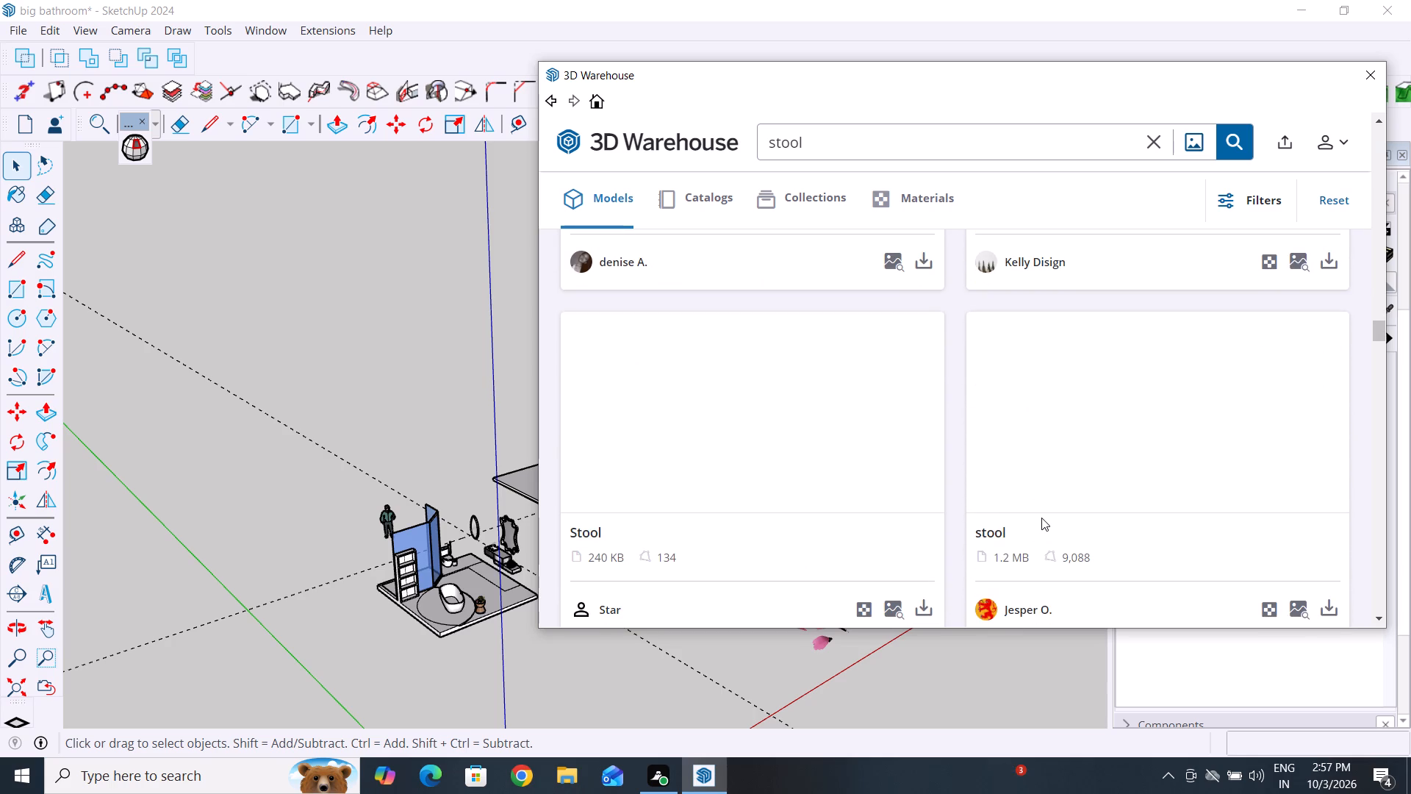
pyautogui.scroll(-6, 1041, 518)
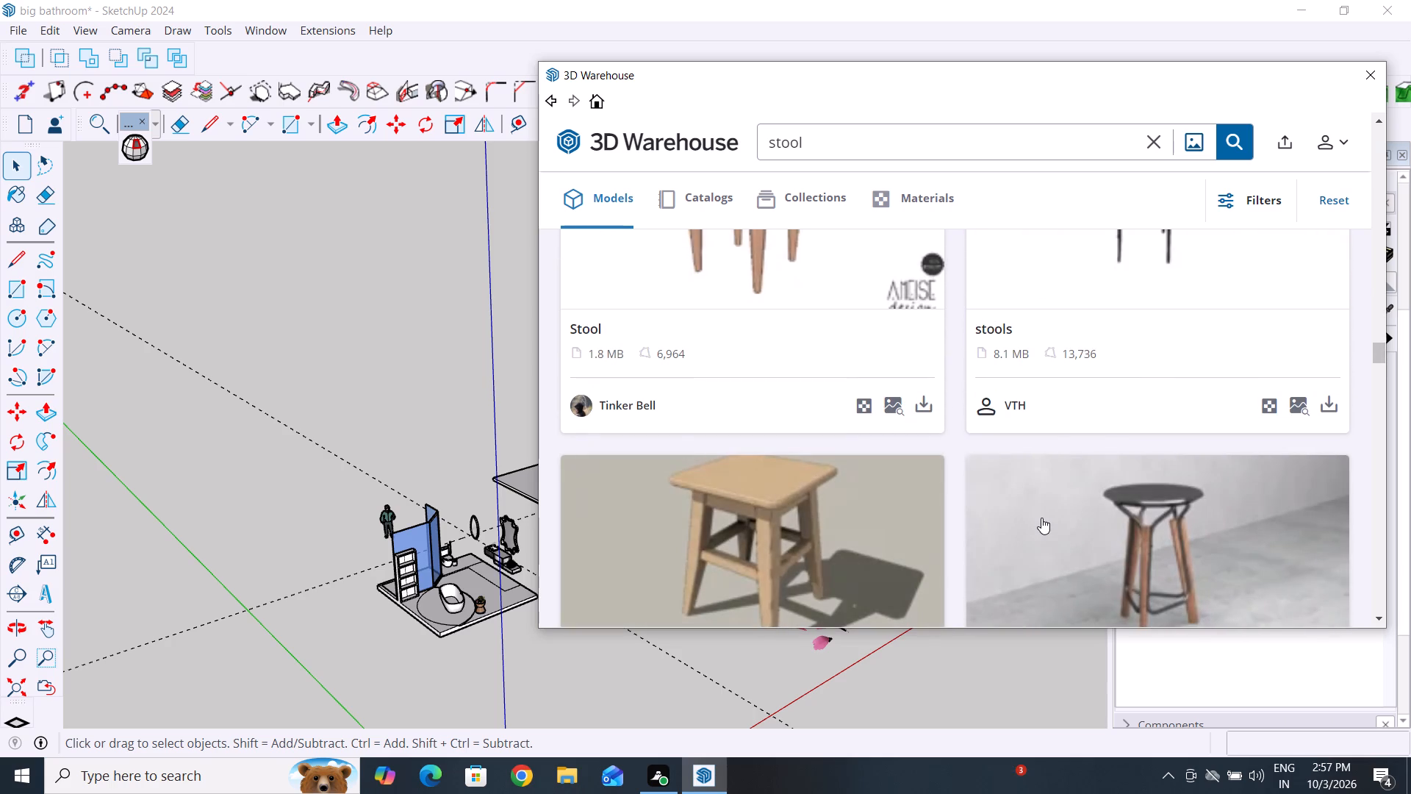
pyautogui.scroll(-7, 1041, 518)
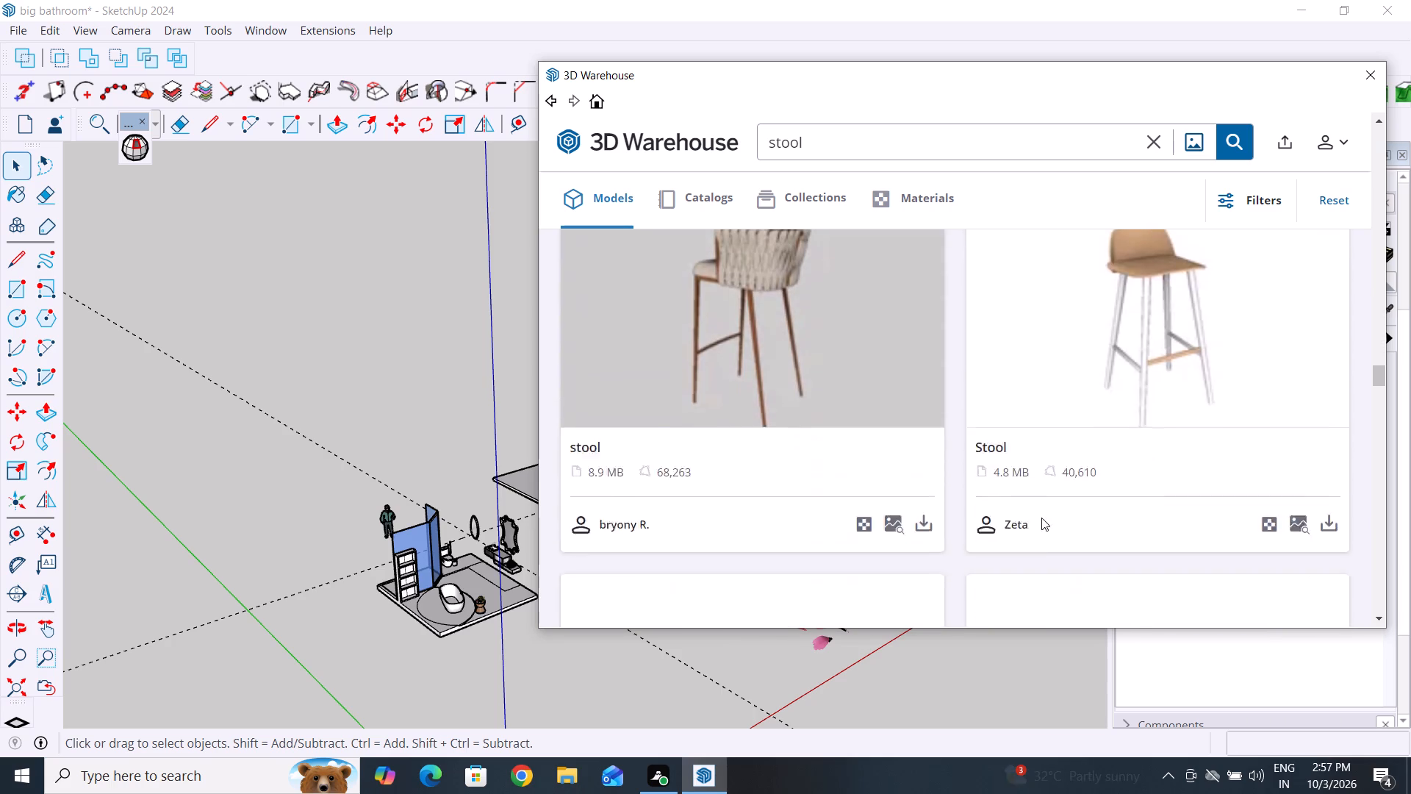
pyautogui.scroll(-2, 1041, 518)
# Import the 7.4 MB "Stool" model with white round seat and black legs, and place it on open ground beside the bathroom slab.
pyautogui.click(1155, 415)
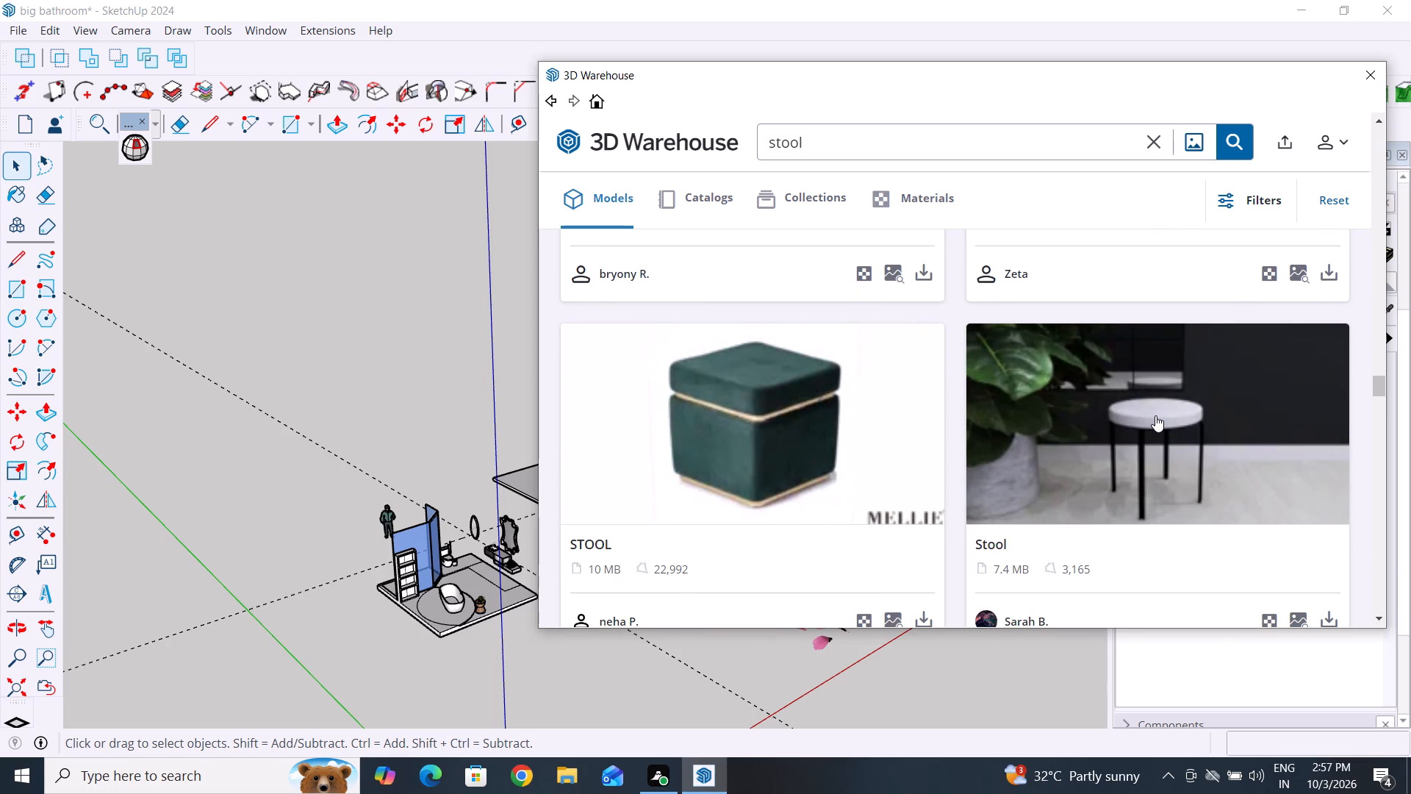
pyautogui.click(1339, 613)
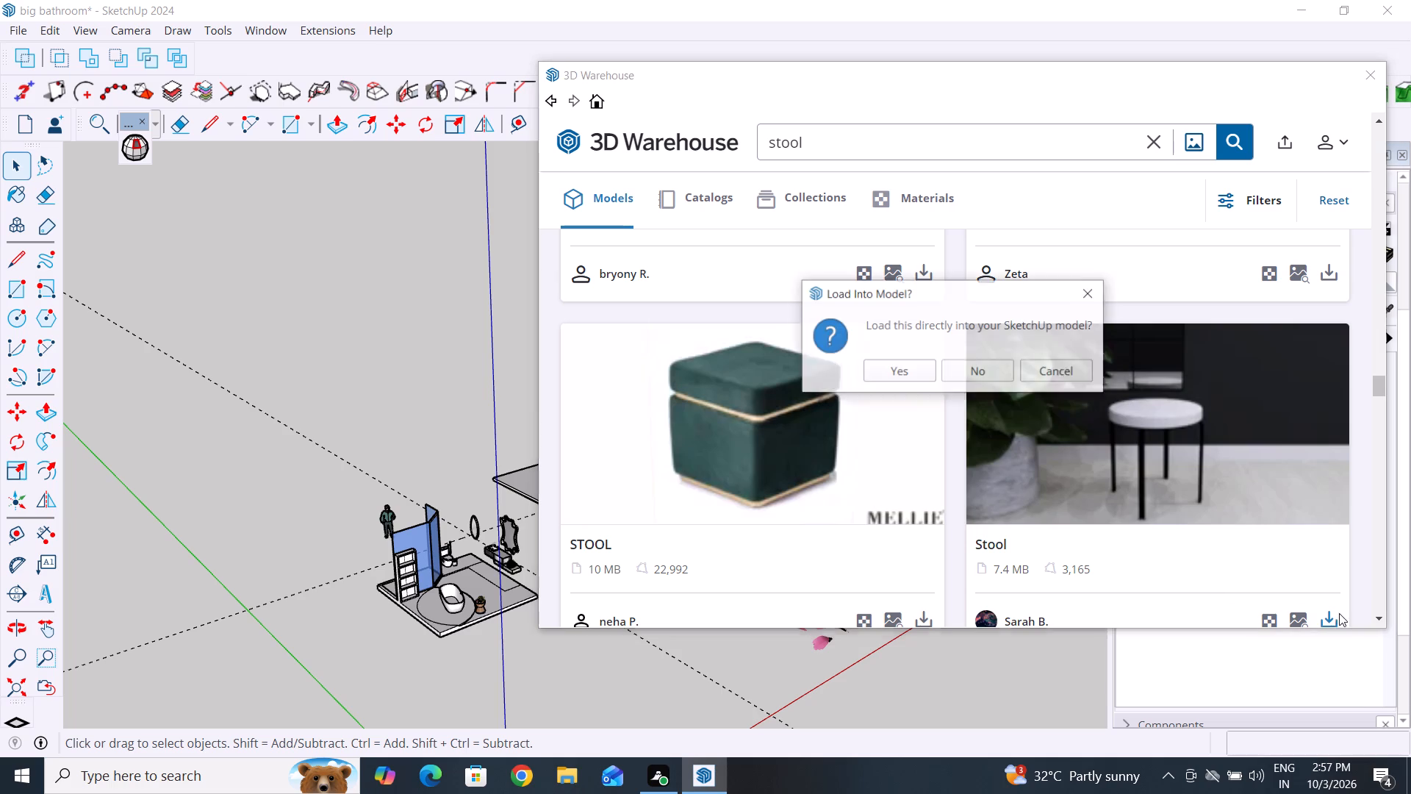
pyautogui.click(910, 369)
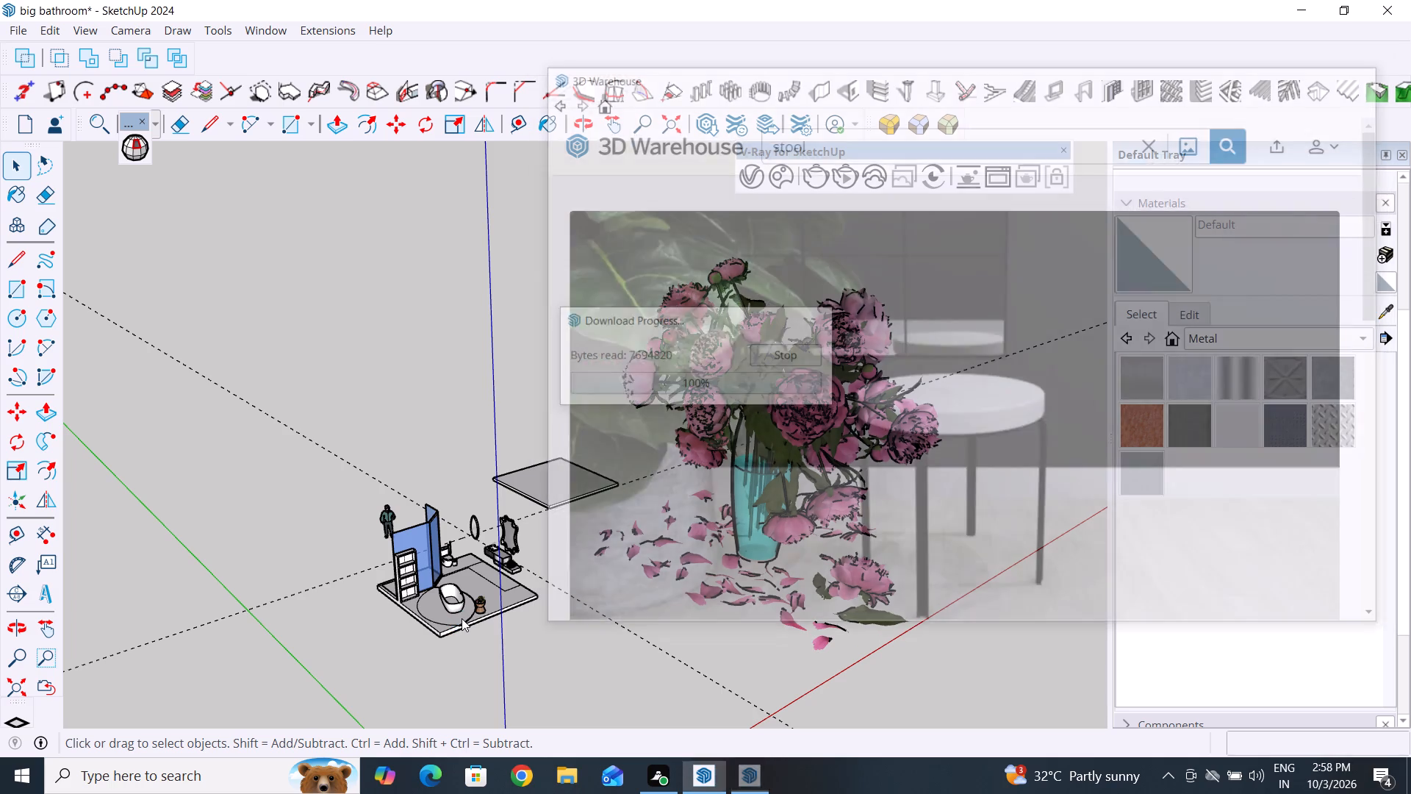
pyautogui.scroll(-2, 622, 605)
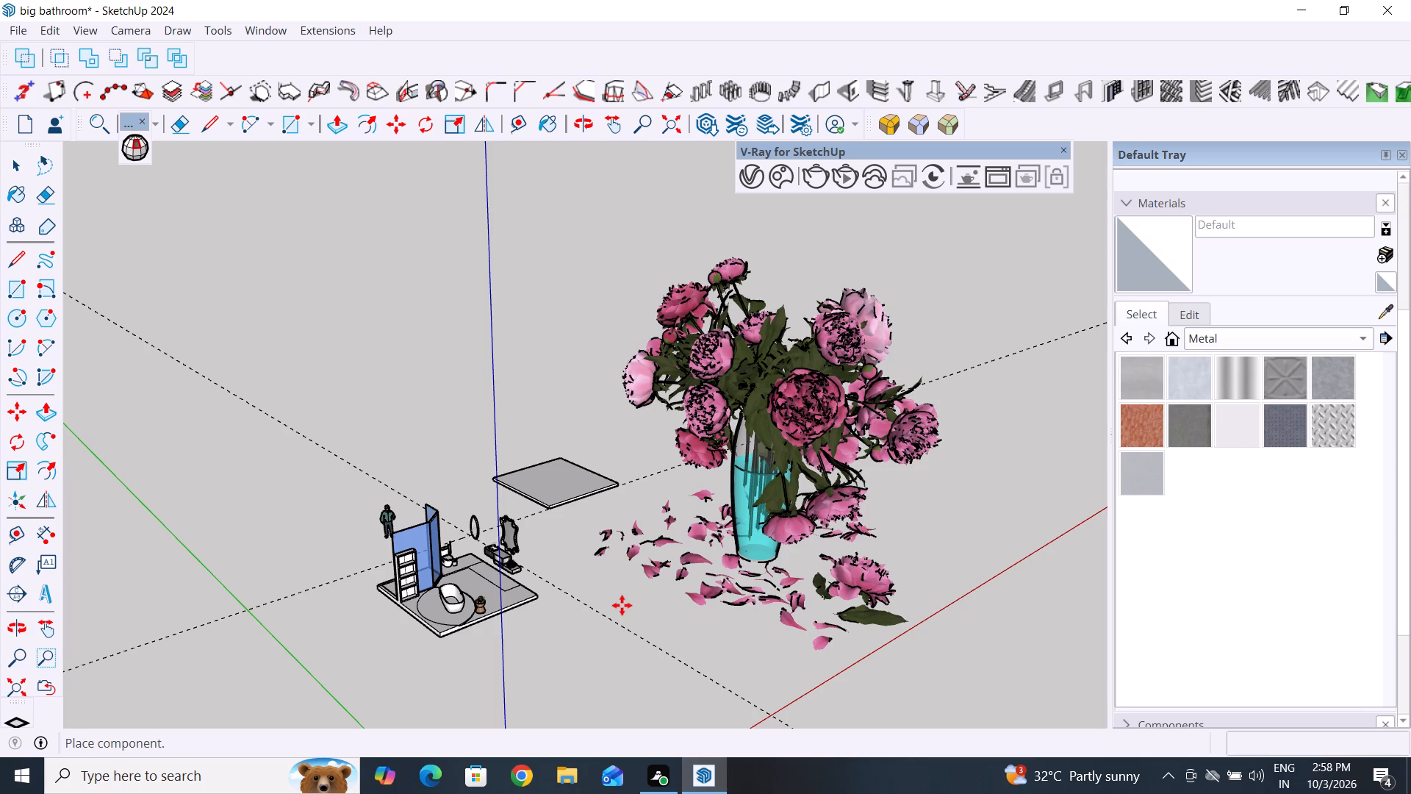
pyautogui.scroll(-2, 622, 605)
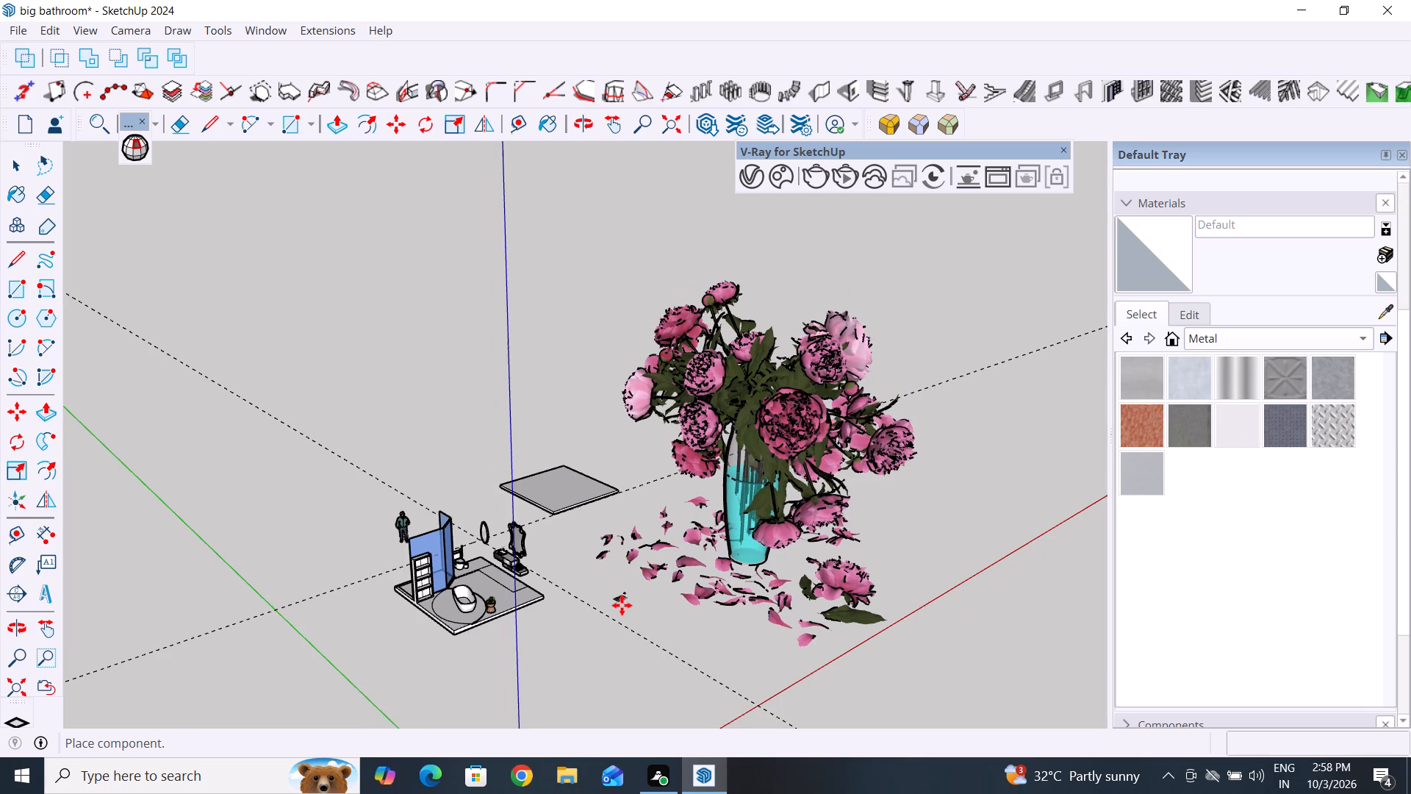
pyautogui.scroll(-3, 622, 605)
pyautogui.scroll(4, 539, 648)
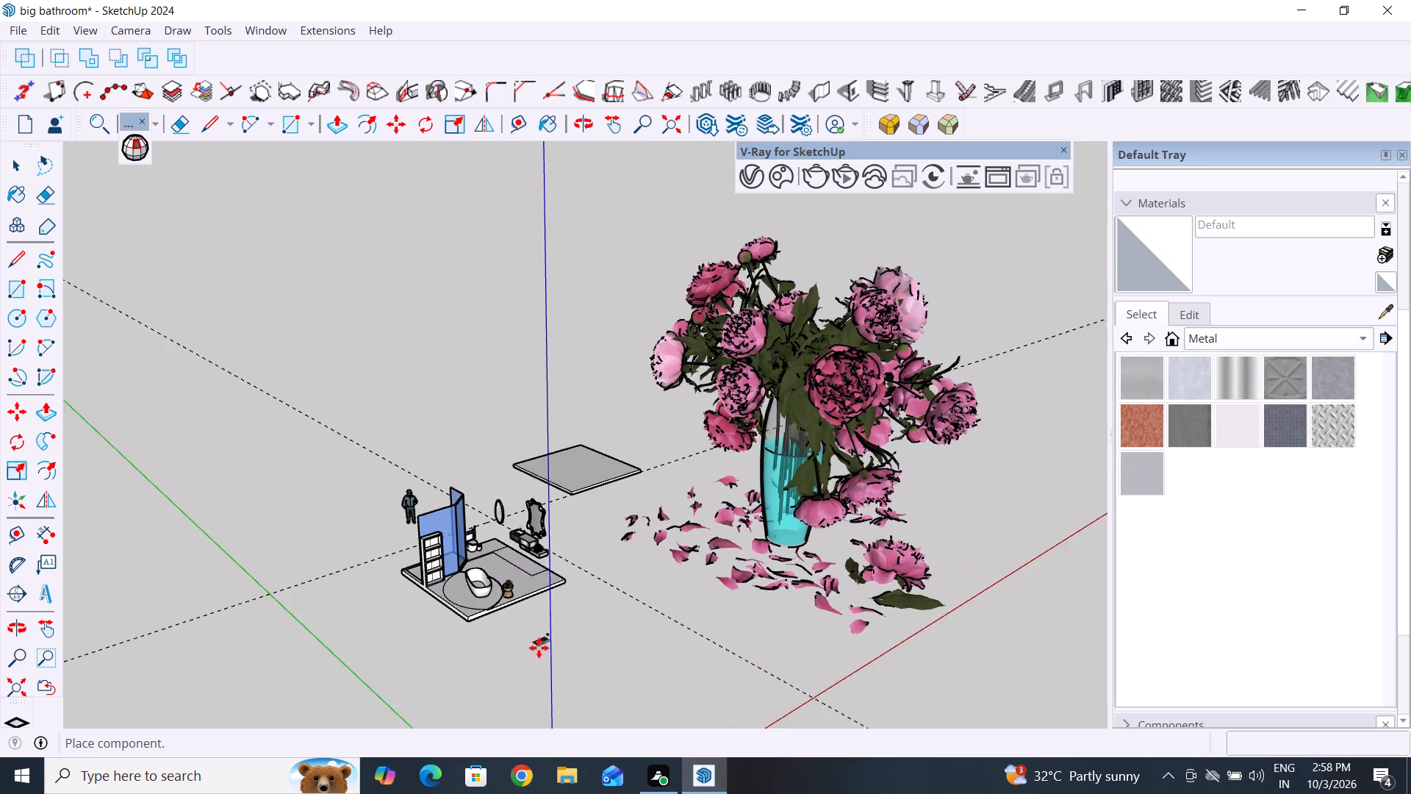
pyautogui.scroll(20, 539, 648)
pyautogui.scroll(7, 539, 648)
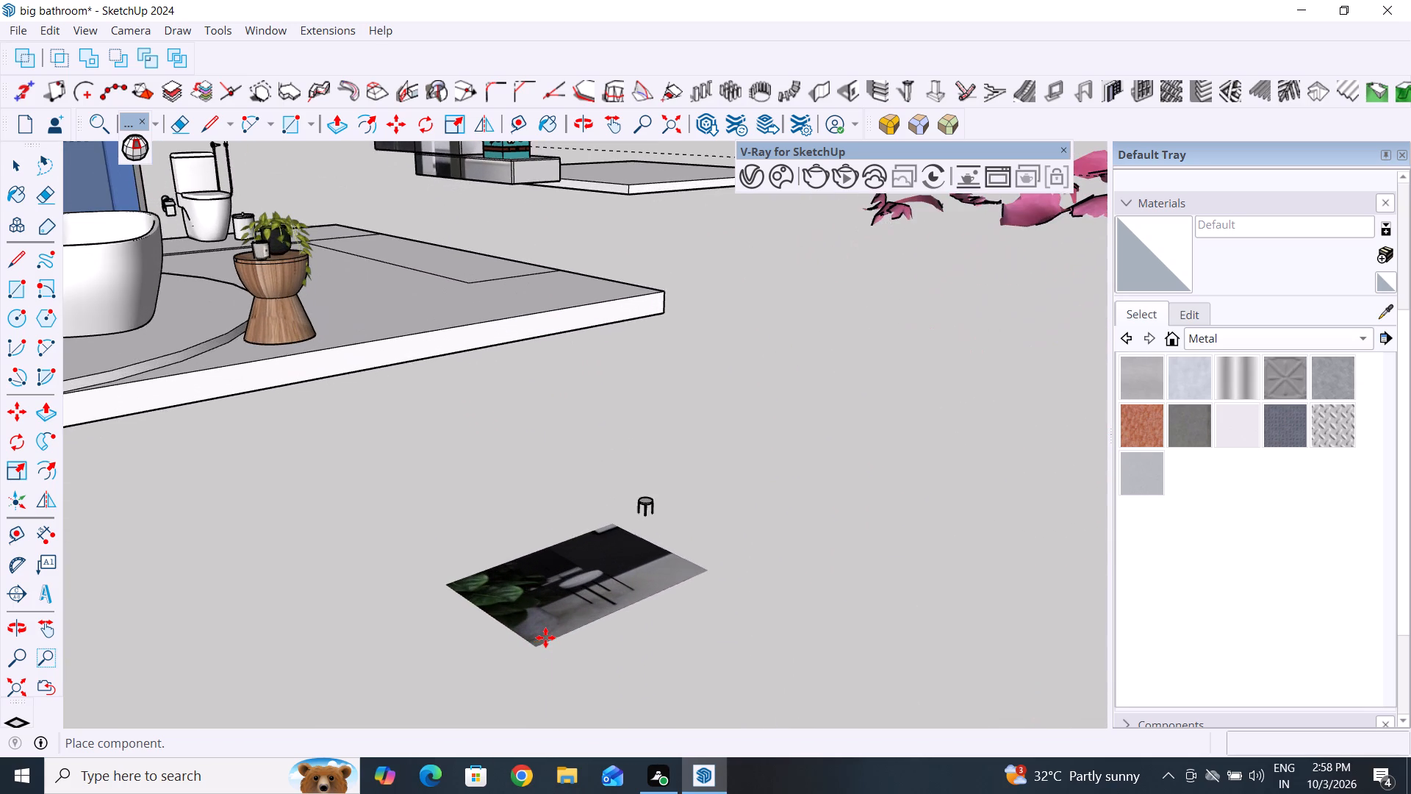
pyautogui.scroll(11, 545, 637)
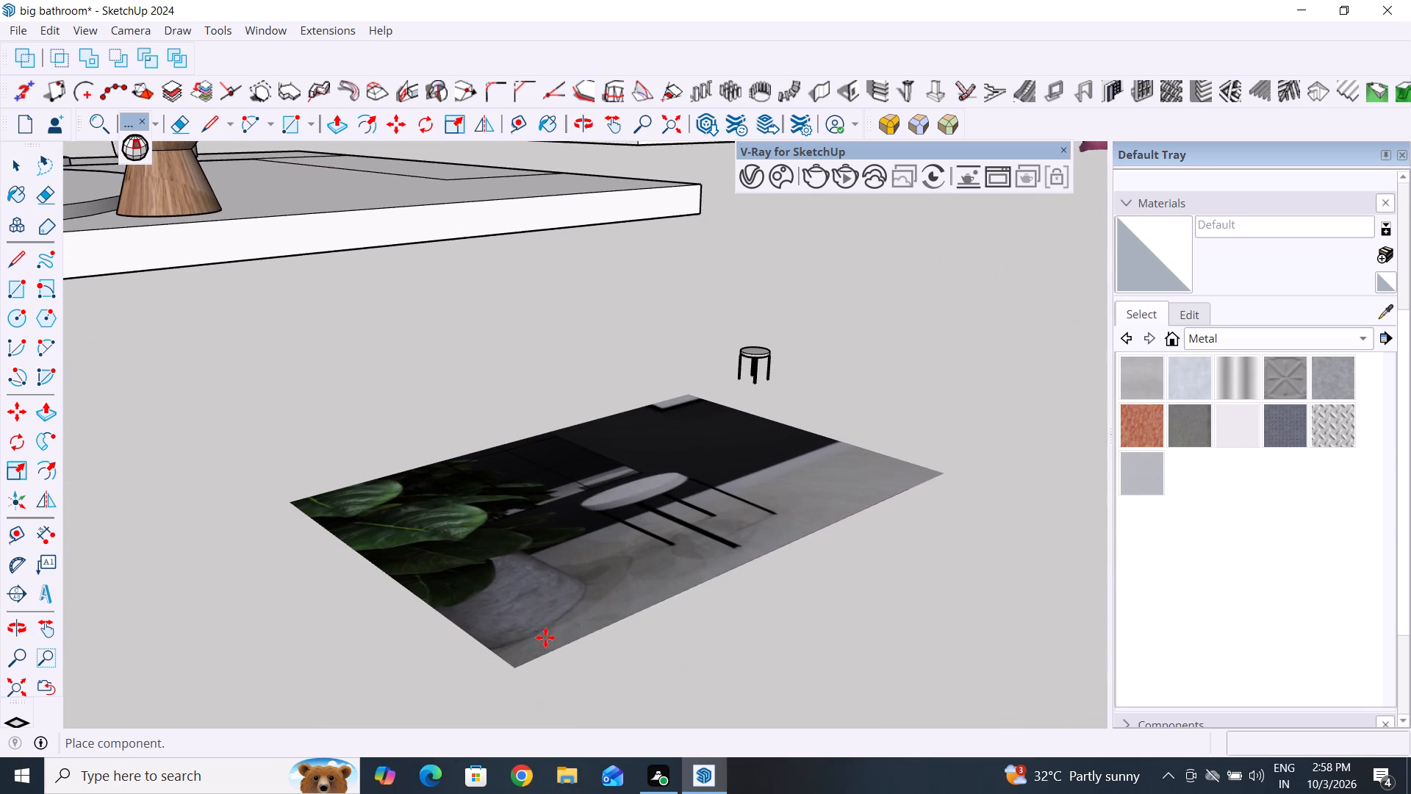
pyautogui.scroll(3, 545, 637)
pyautogui.click(545, 637)
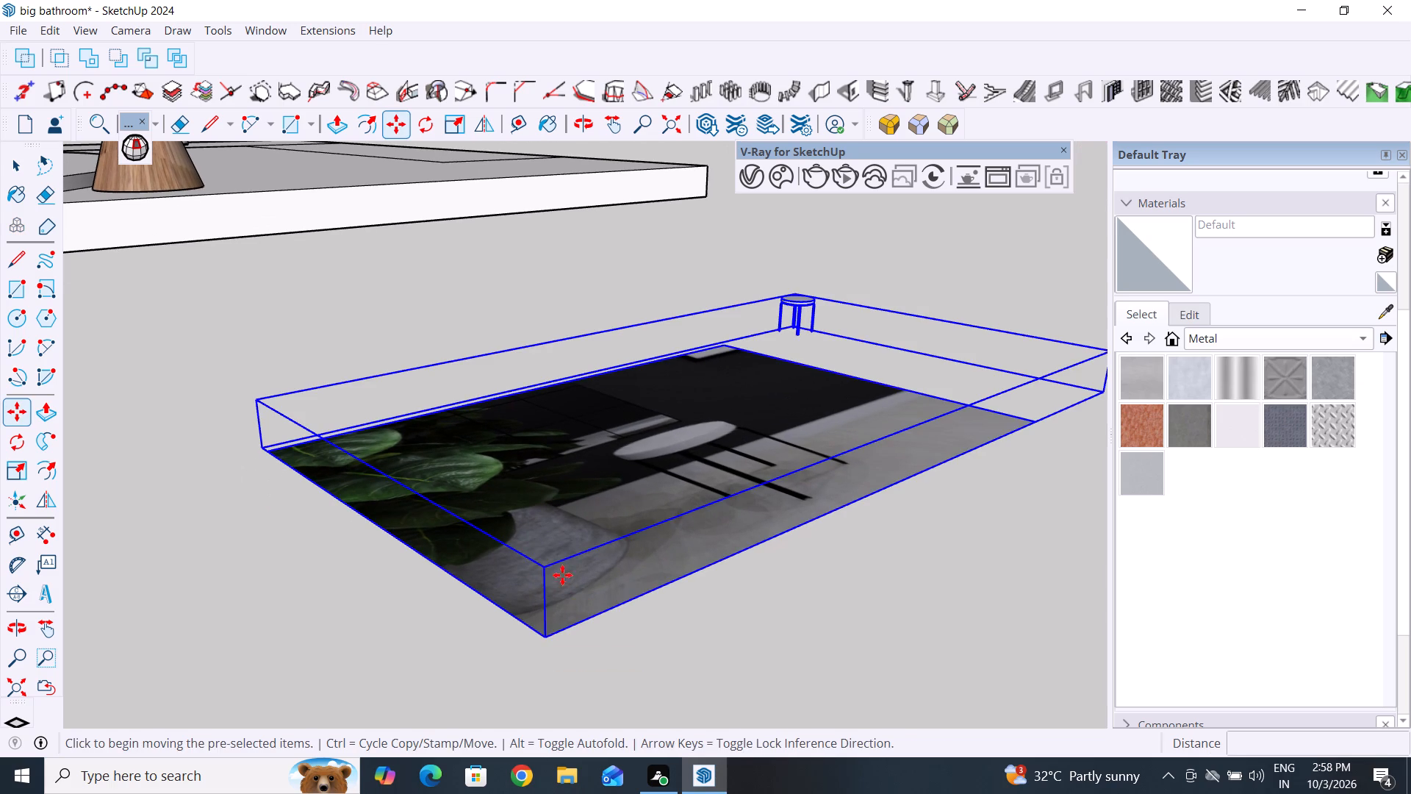
# Explode the imported stool component to separate the stool from its flat photo.
pyautogui.click(8, 154)
pyautogui.rightClick(674, 507)
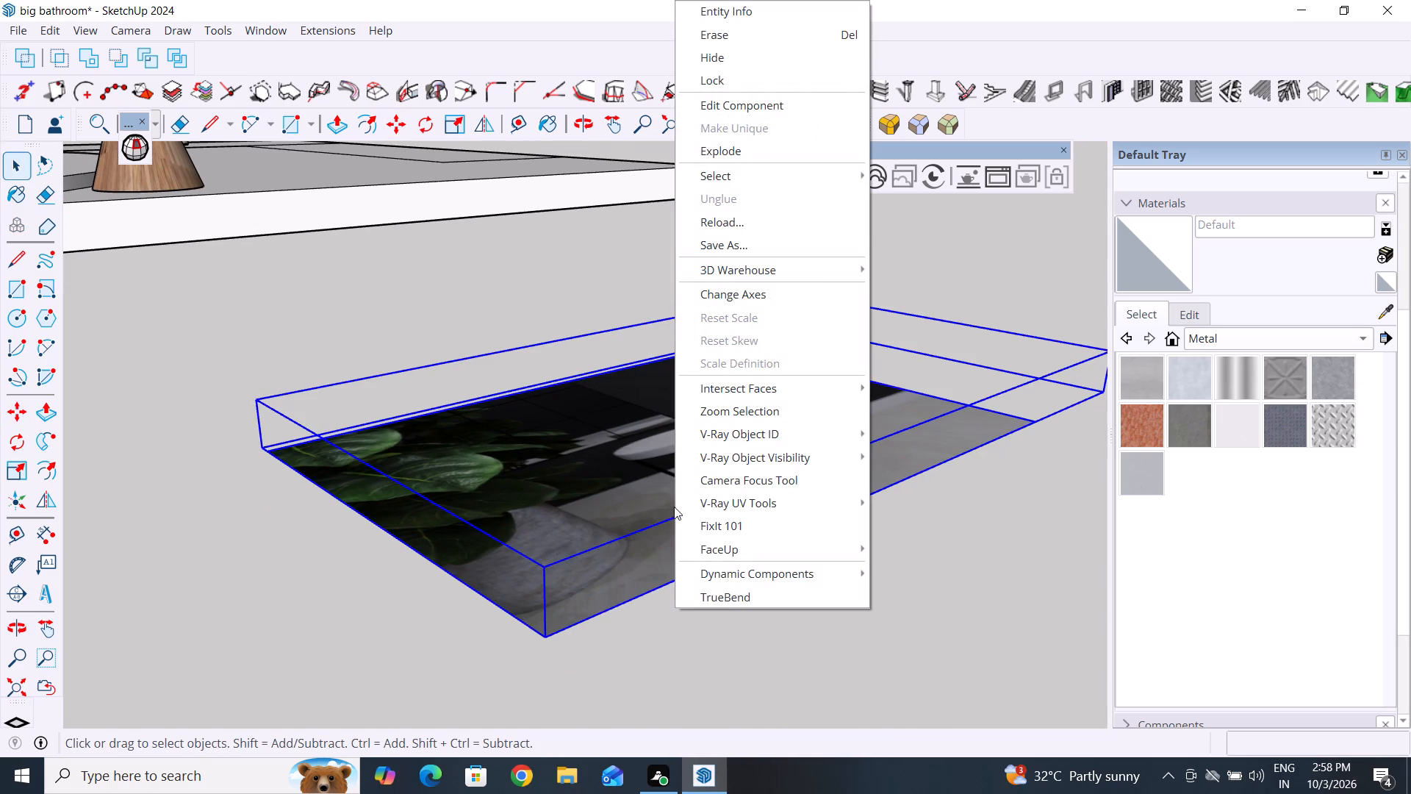
pyautogui.click(763, 154)
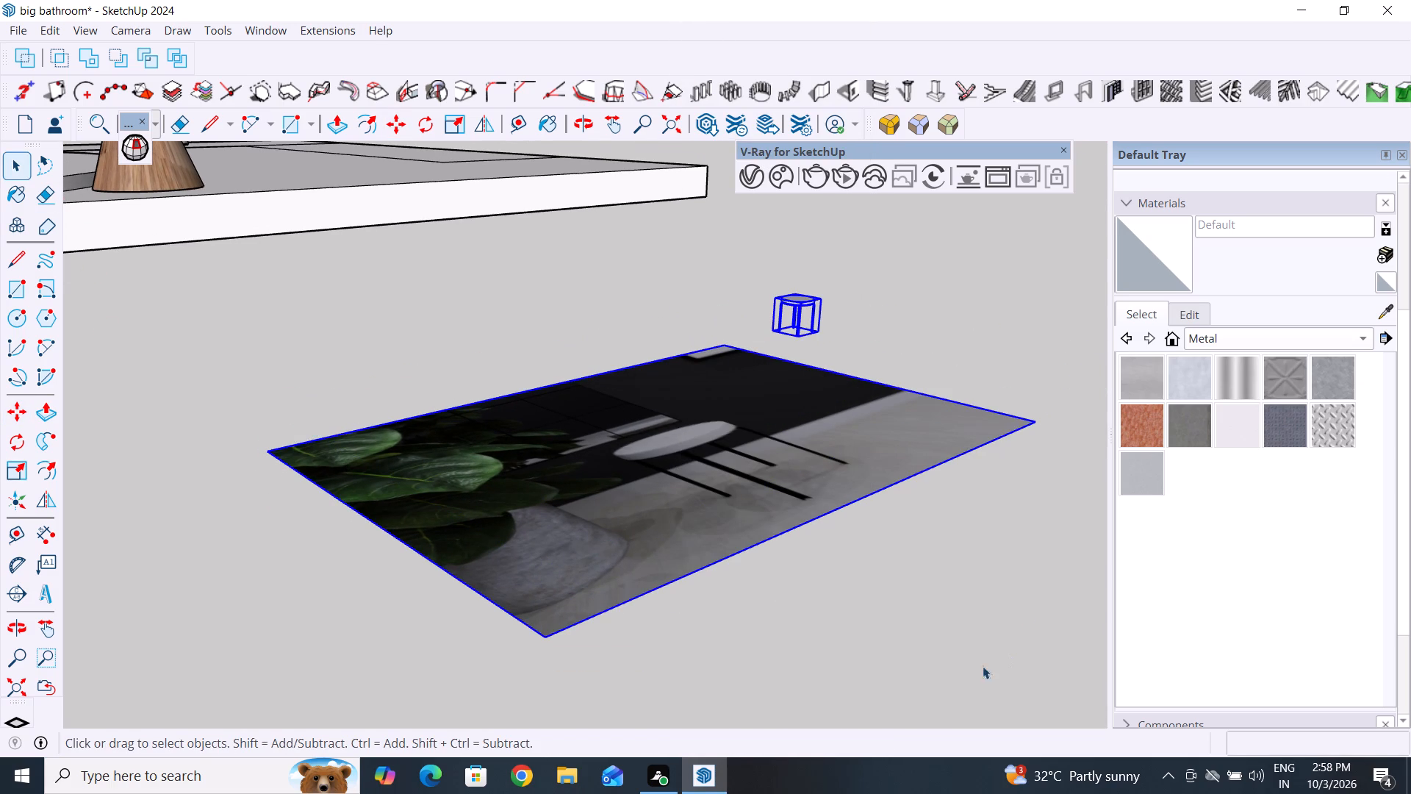
# Delete the flat photo that came with the imported stool, keeping the stool itself.
pyautogui.click(919, 607)
pyautogui.click(822, 499)
pyautogui.press('Delete')
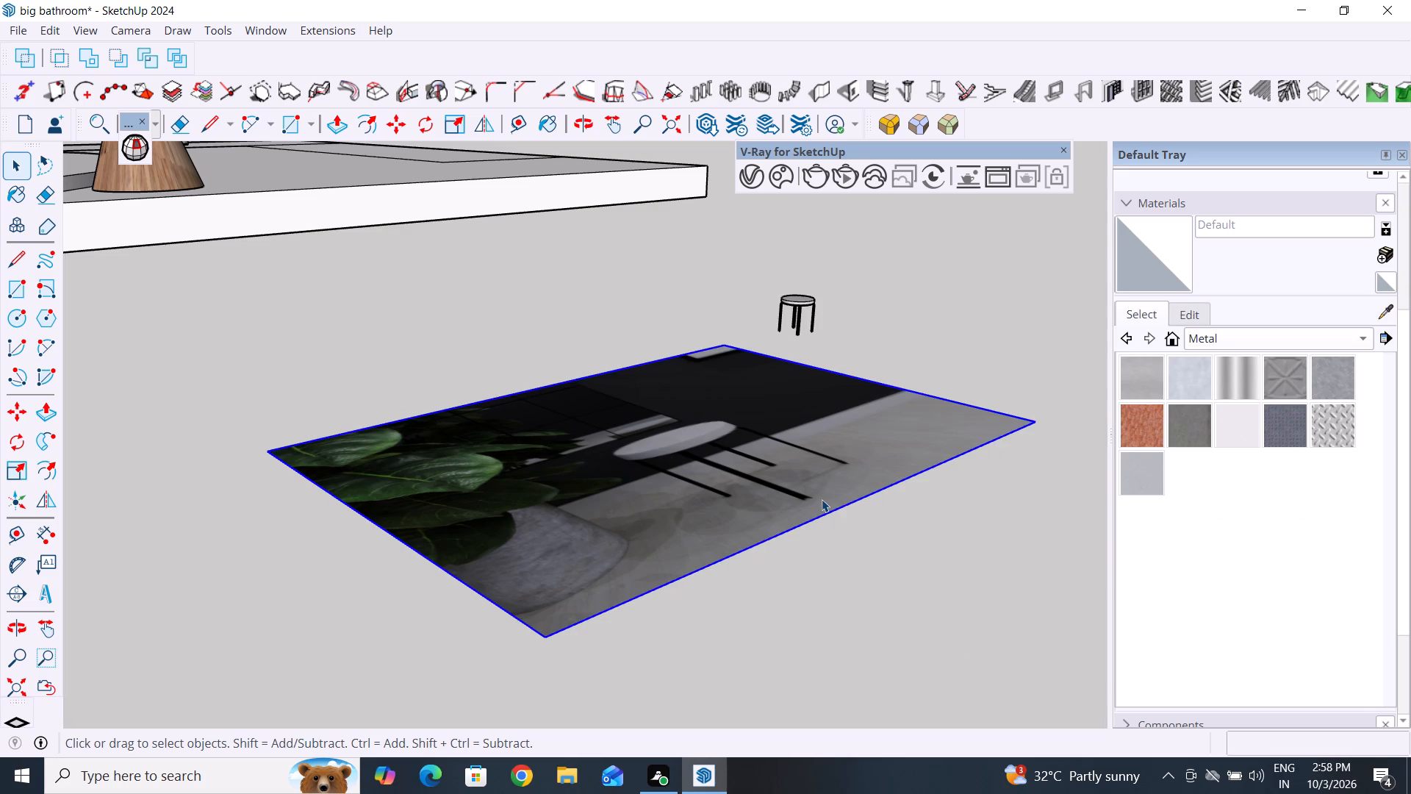
# Delete the wooden plant stool standing beside the bathtub.
pyautogui.scroll(-16, 822, 499)
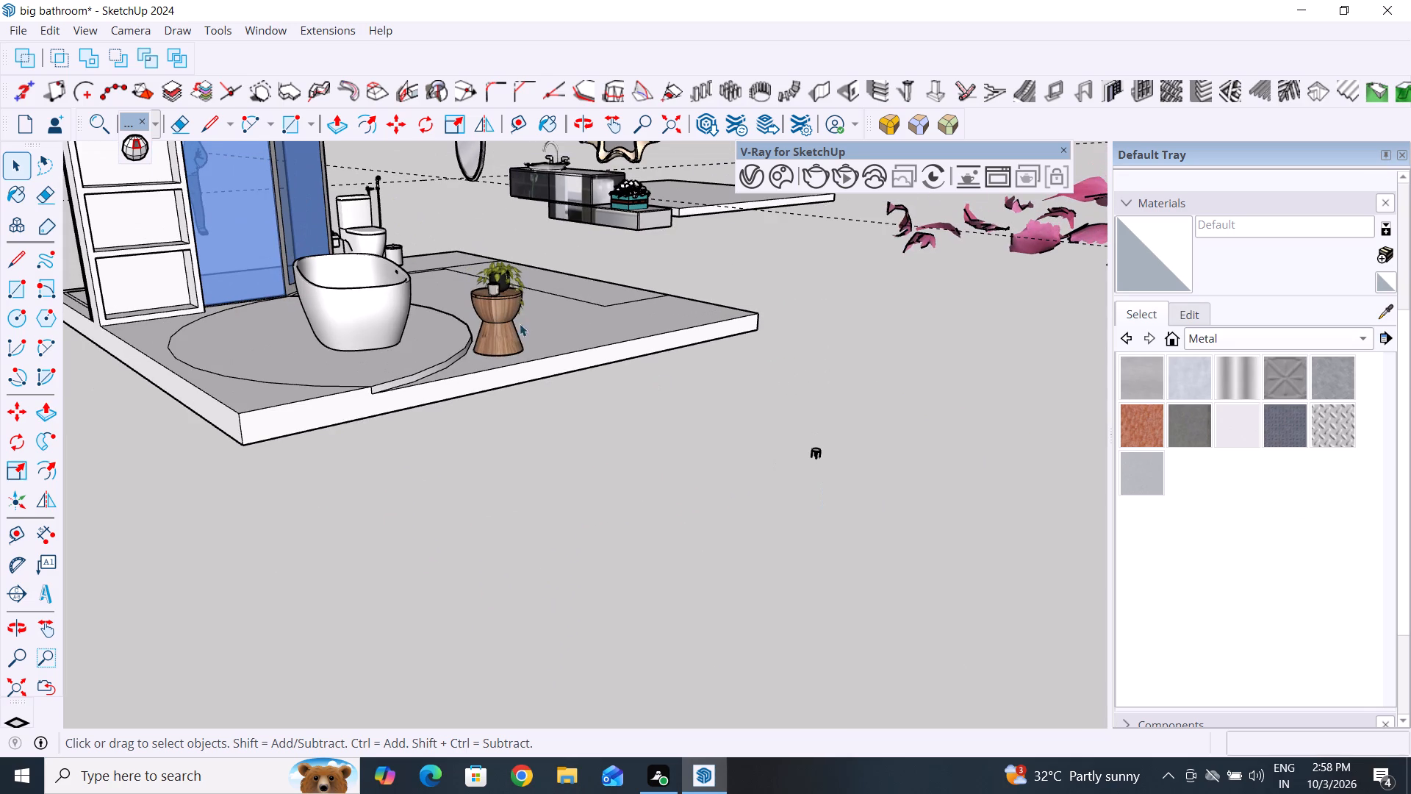
pyautogui.click(503, 321)
pyautogui.press('Delete')
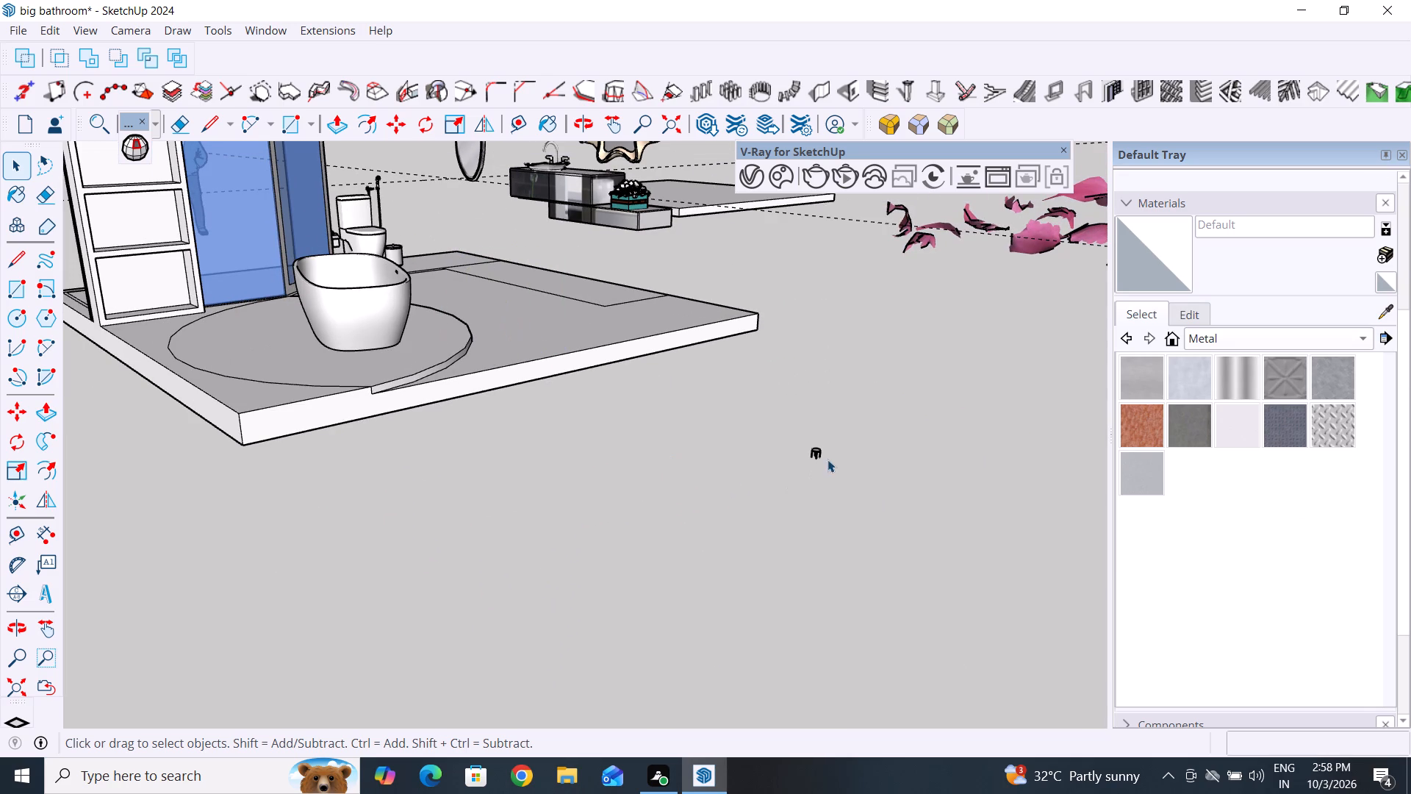
# Scale the small round stool up uniformly by a factor of about 10.8 to suit the bathroom furniture.
pyautogui.click(819, 459)
pyautogui.press('s')
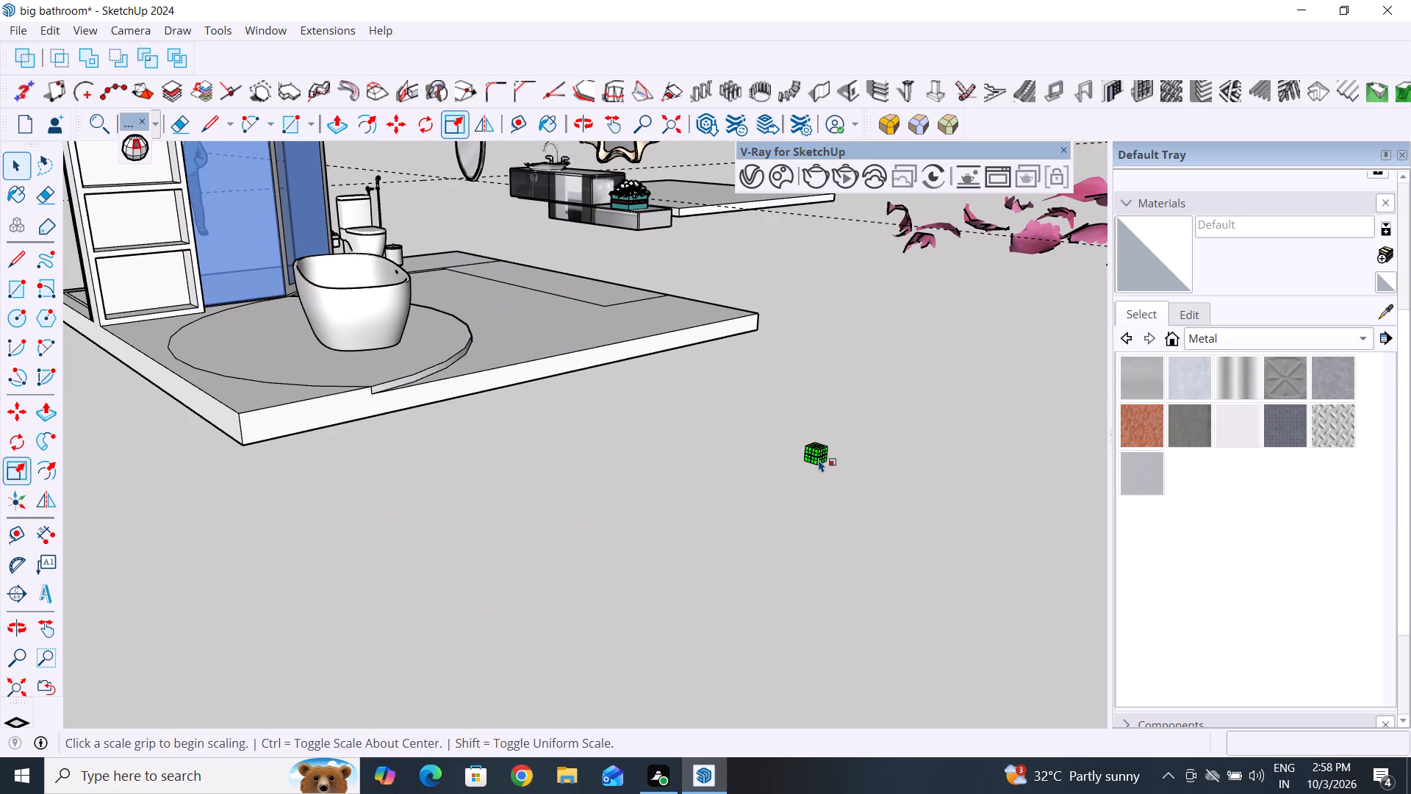
pyautogui.scroll(18, 819, 459)
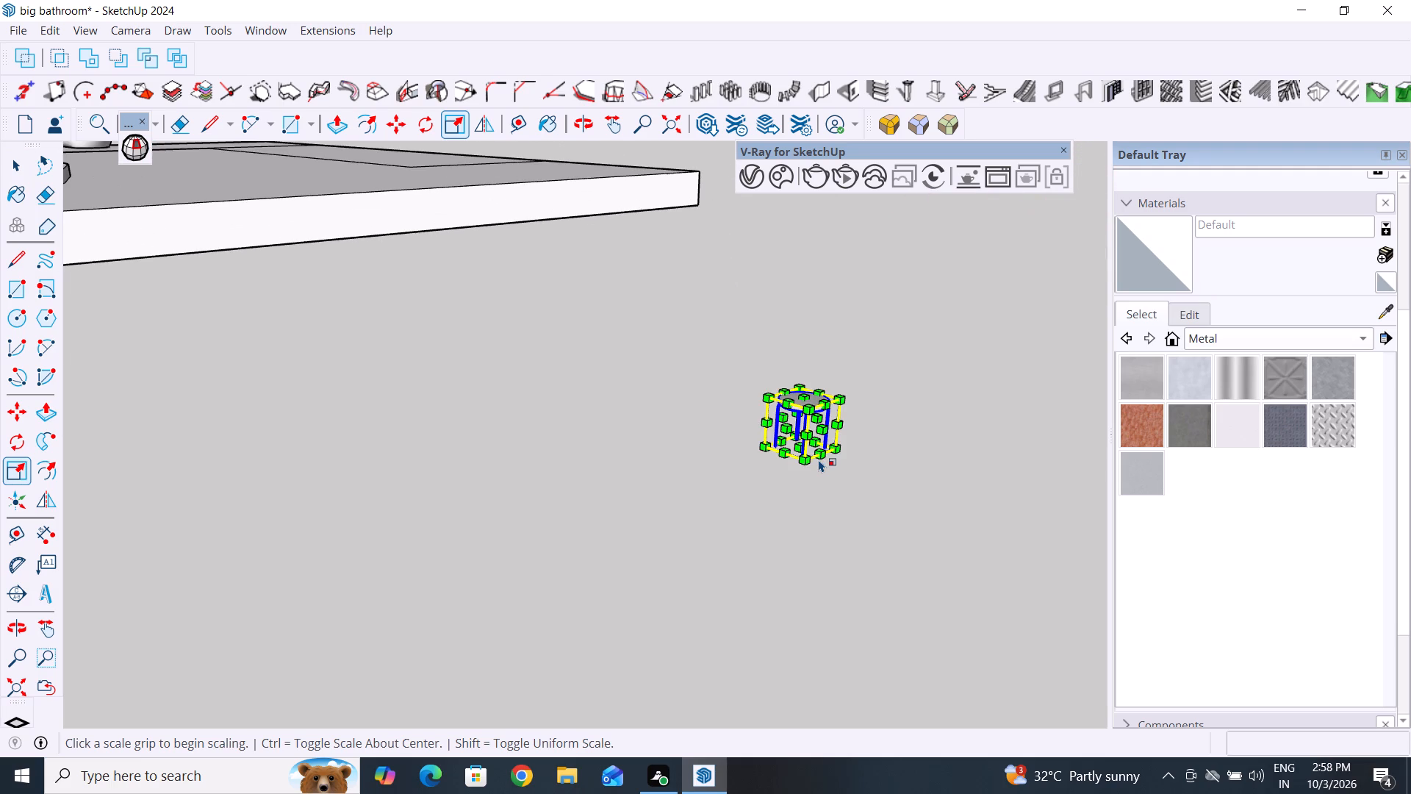
pyautogui.click(803, 465)
pyautogui.scroll(-2, 890, 562)
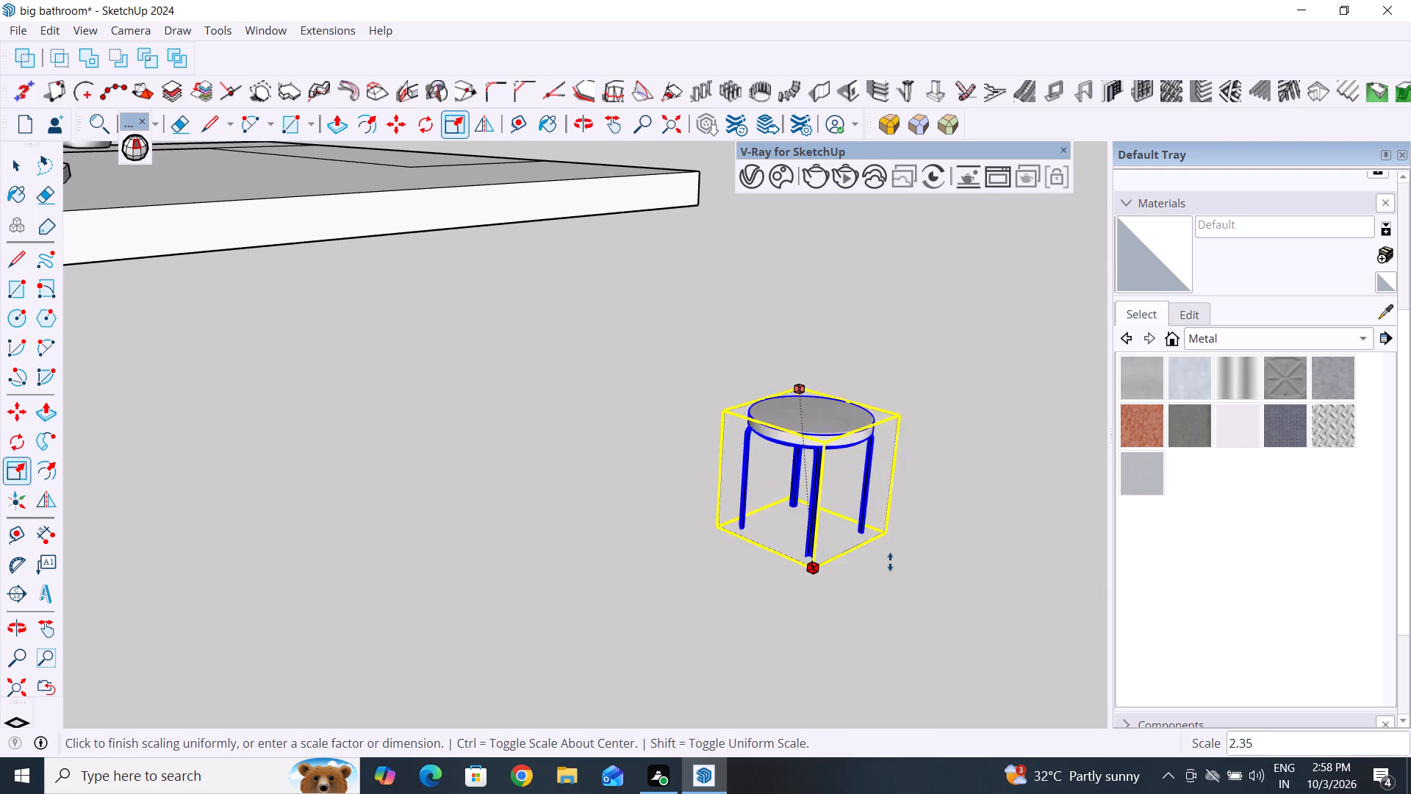
pyautogui.scroll(-20, 890, 562)
pyautogui.scroll(-15, 890, 562)
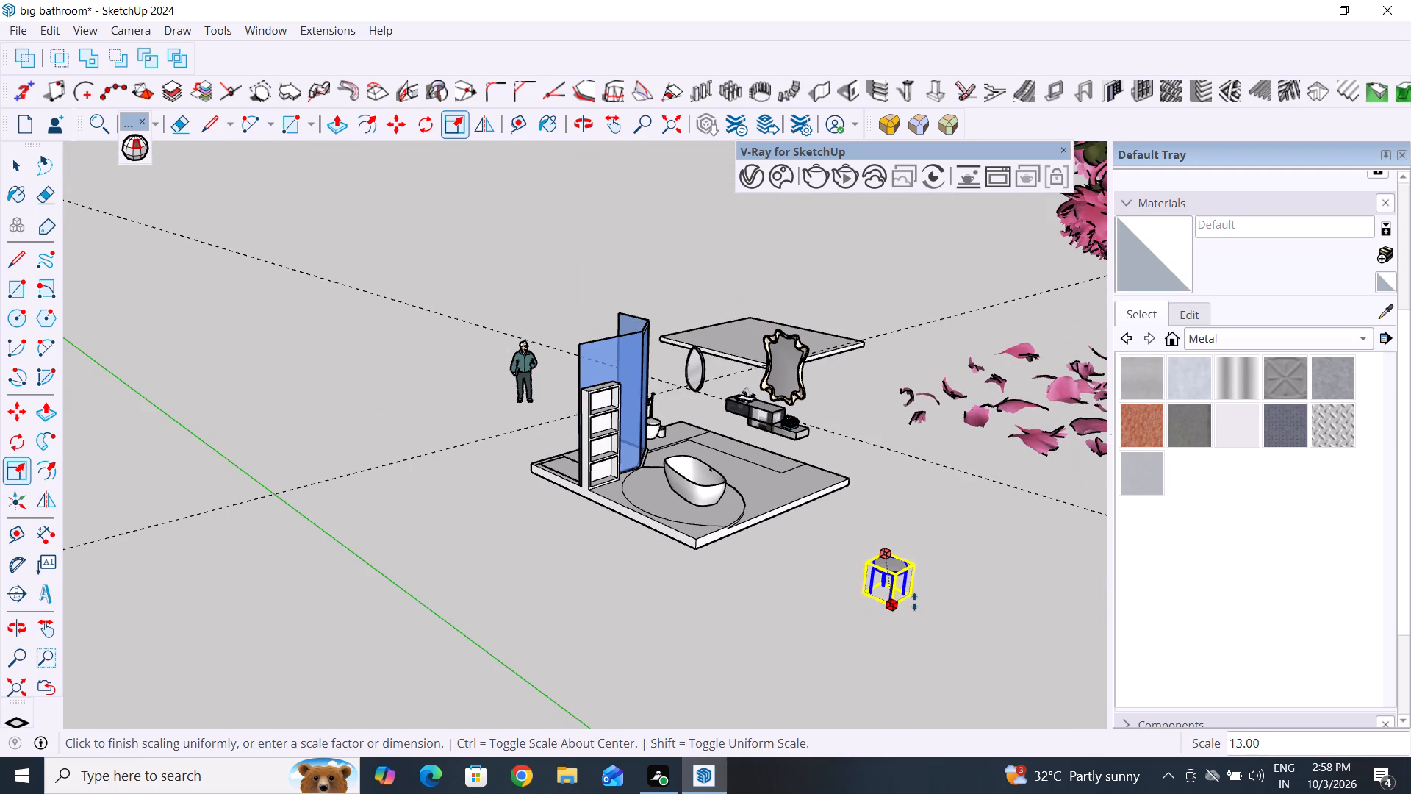
pyautogui.click(906, 595)
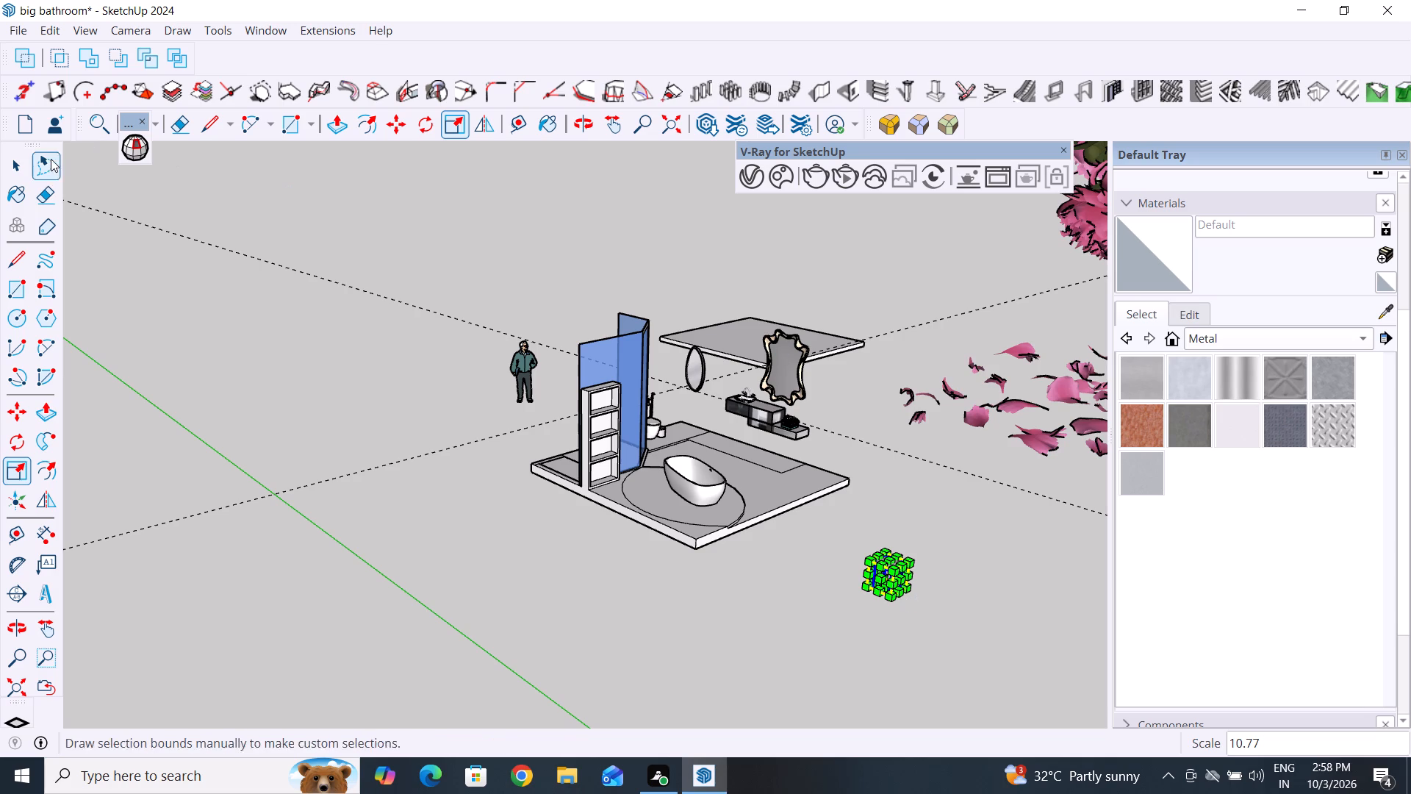
pyautogui.click(26, 163)
pyautogui.click(155, 322)
# Move the enlarged stool about 122 inches from the open ground onto the bathroom slab beside the bathtub.
pyautogui.scroll(6, 850, 562)
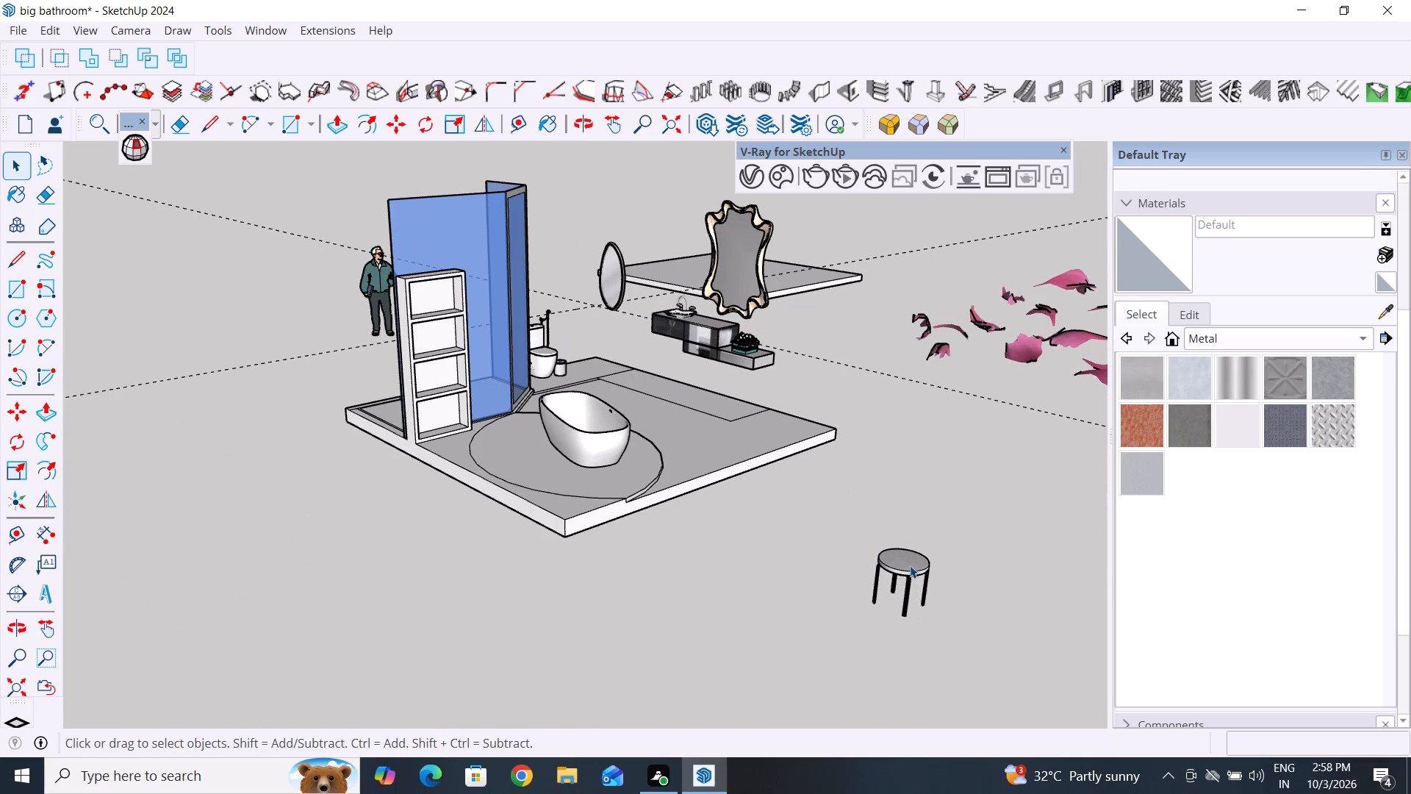
pyautogui.click(910, 565)
pyautogui.press('m')
pyautogui.click(908, 629)
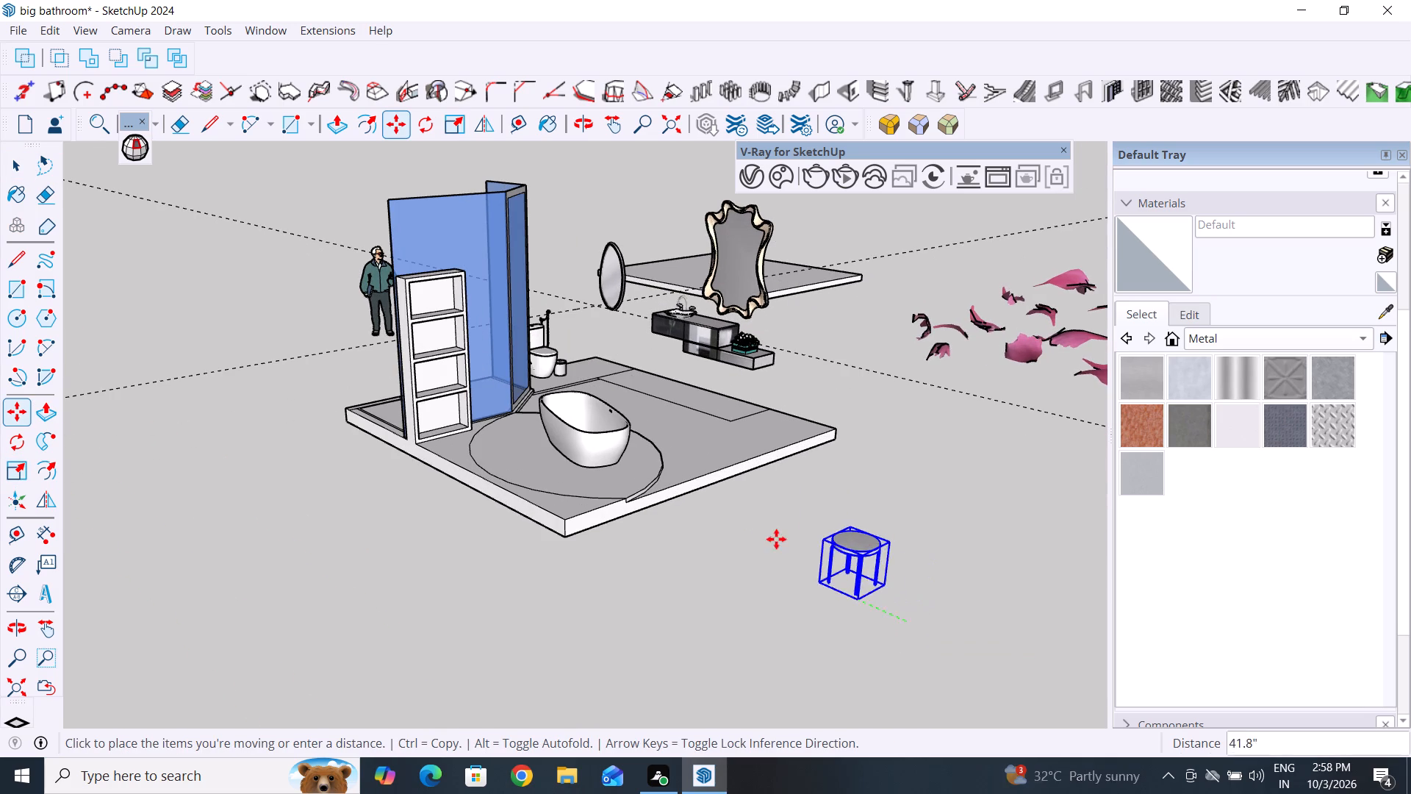
pyautogui.click(697, 471)
pyautogui.moveTo(861, 537); pyautogui.dragTo(811, 516, button='middle')
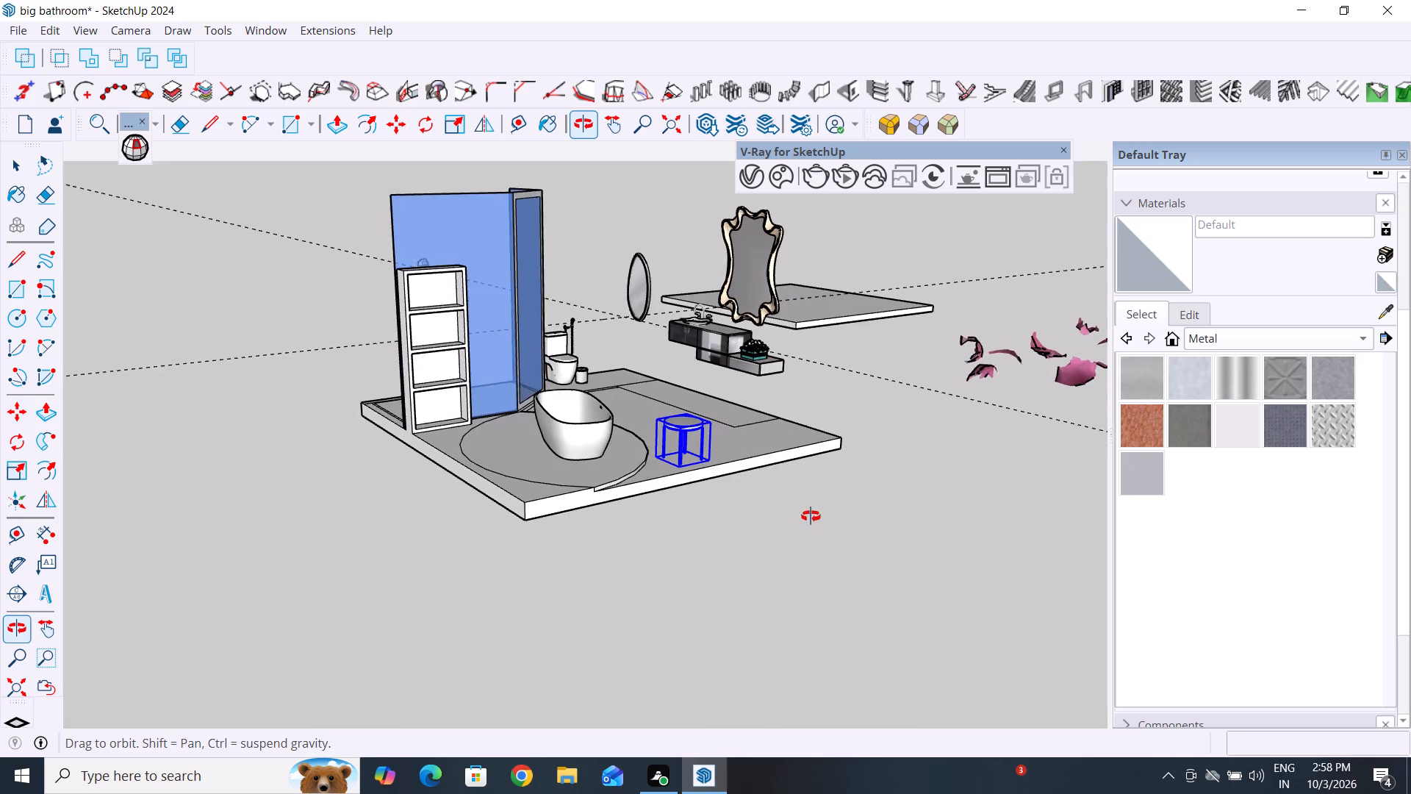
pyautogui.moveTo(811, 516); pyautogui.dragTo(777, 500, button='middle')
pyautogui.scroll(9, 655, 414)
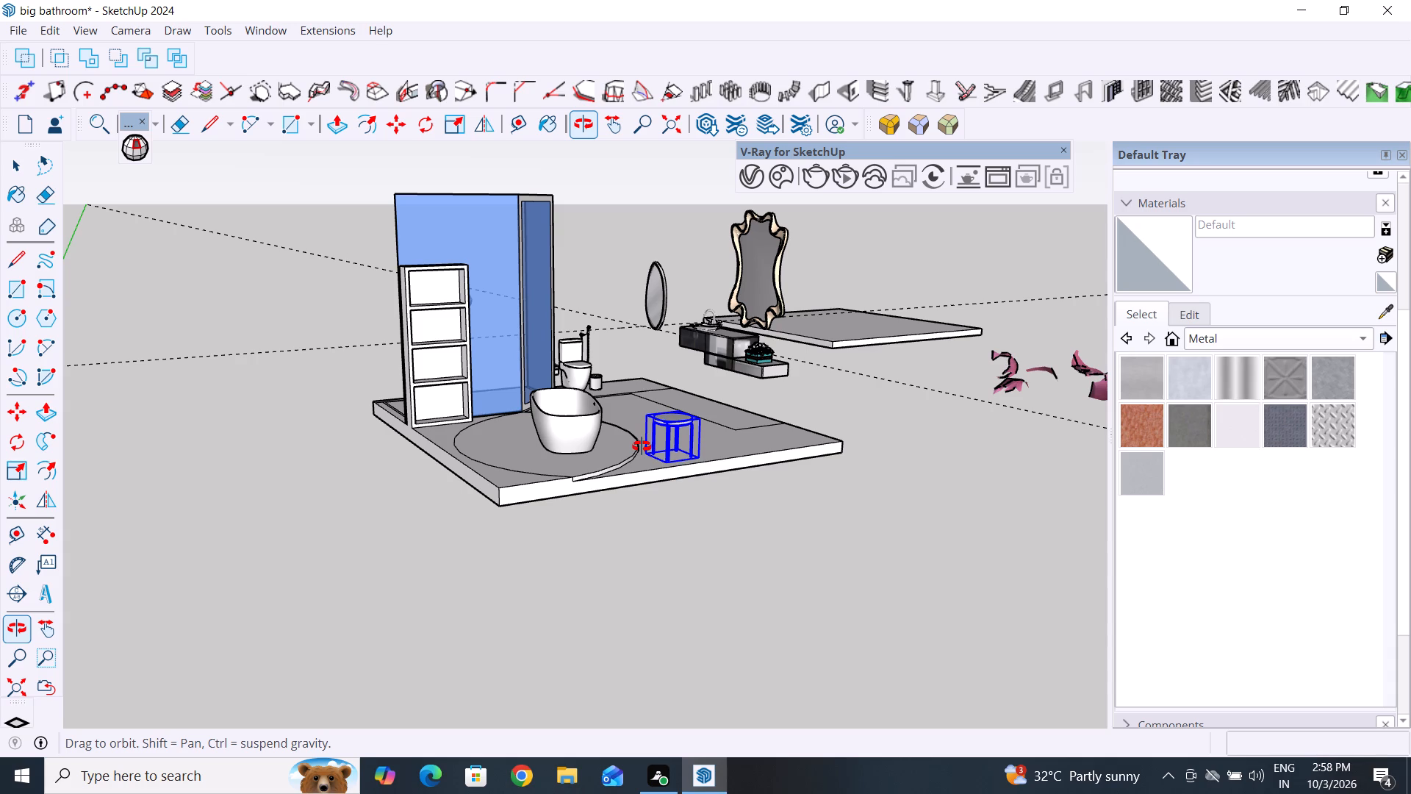
pyautogui.scroll(5, 642, 446)
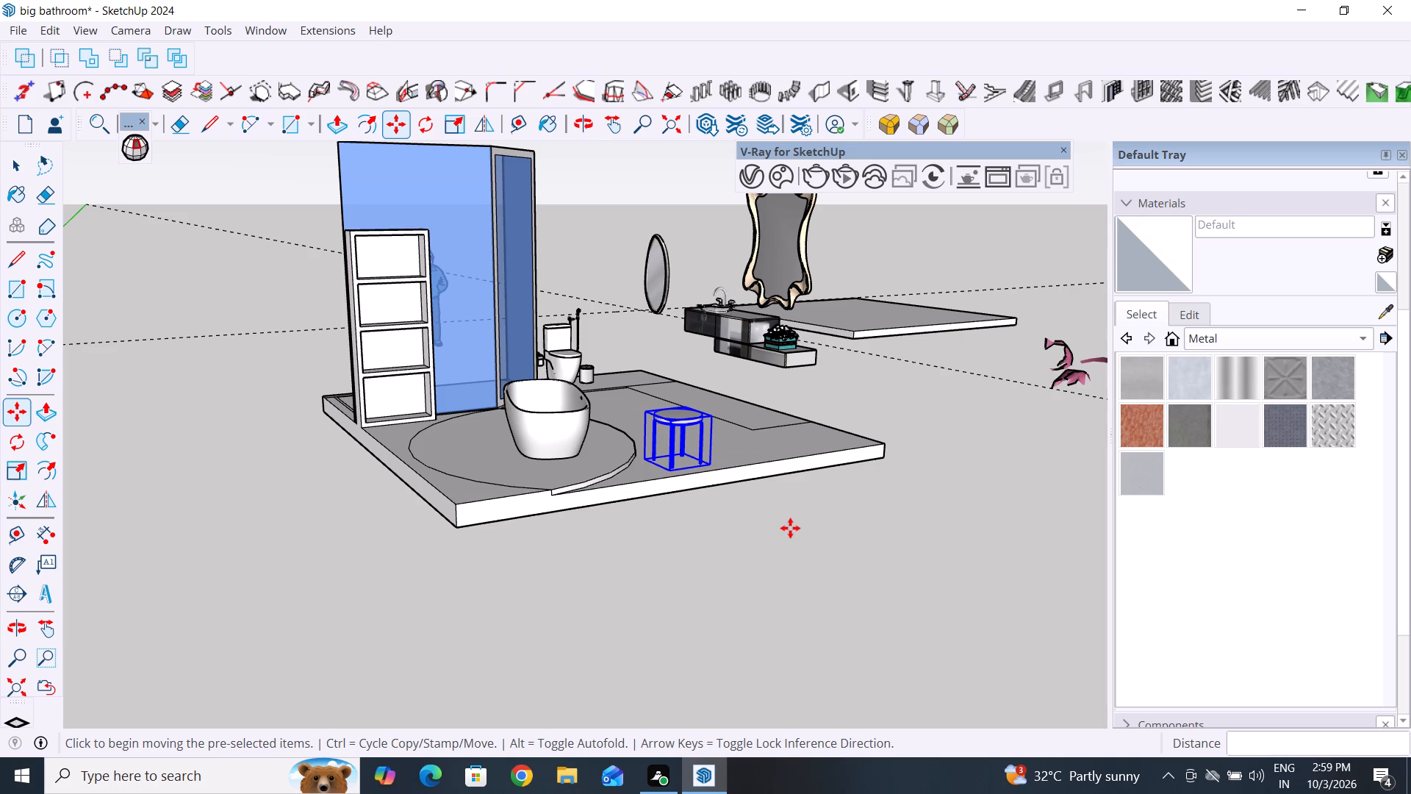
pyautogui.click(19, 158)
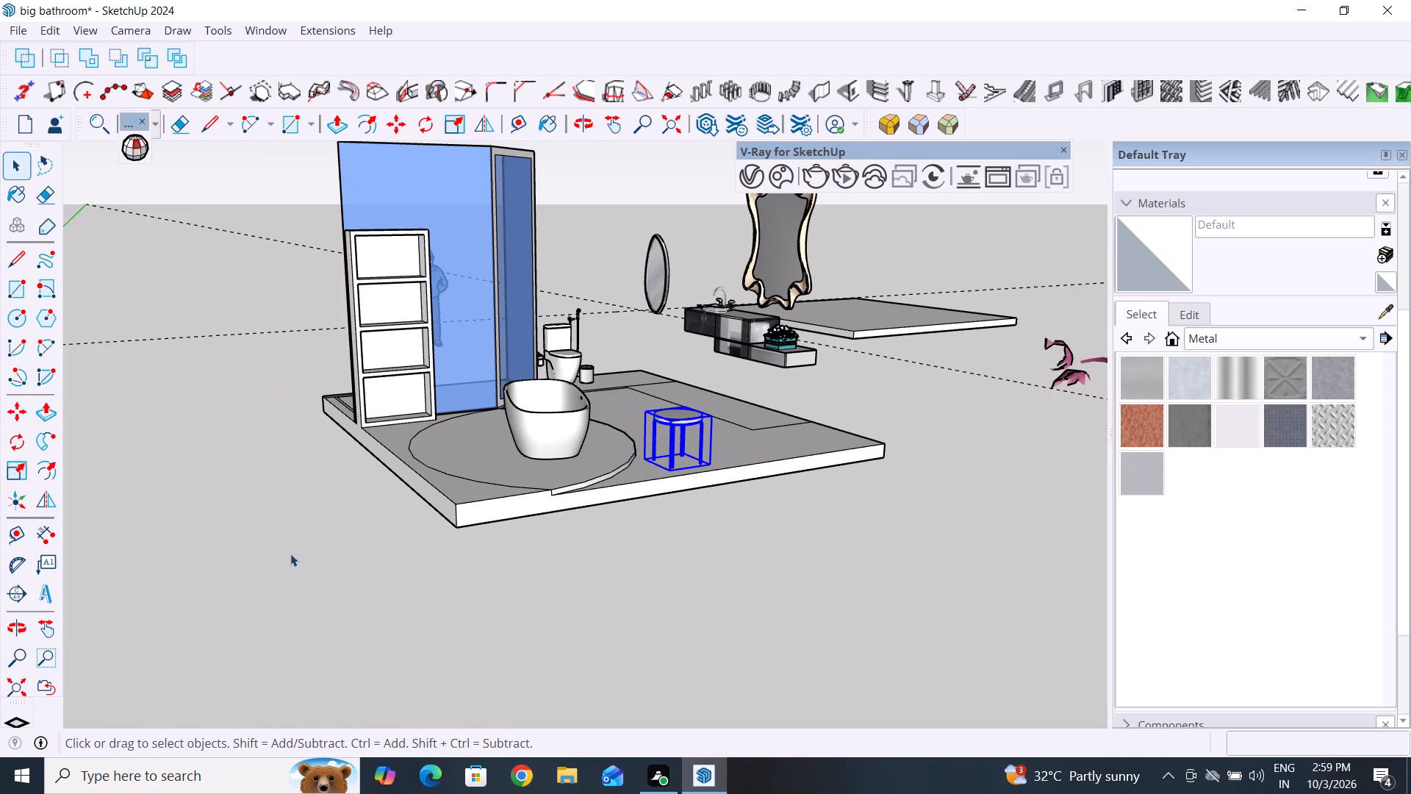
pyautogui.click(290, 554)
# Move the round stool about 5.9 inches closer to the bathtub, next to the edge of the circular floor platform.
pyautogui.scroll(3, 748, 450)
pyautogui.moveTo(756, 432); pyautogui.dragTo(625, 512, button='middle')
pyautogui.scroll(9, 517, 516)
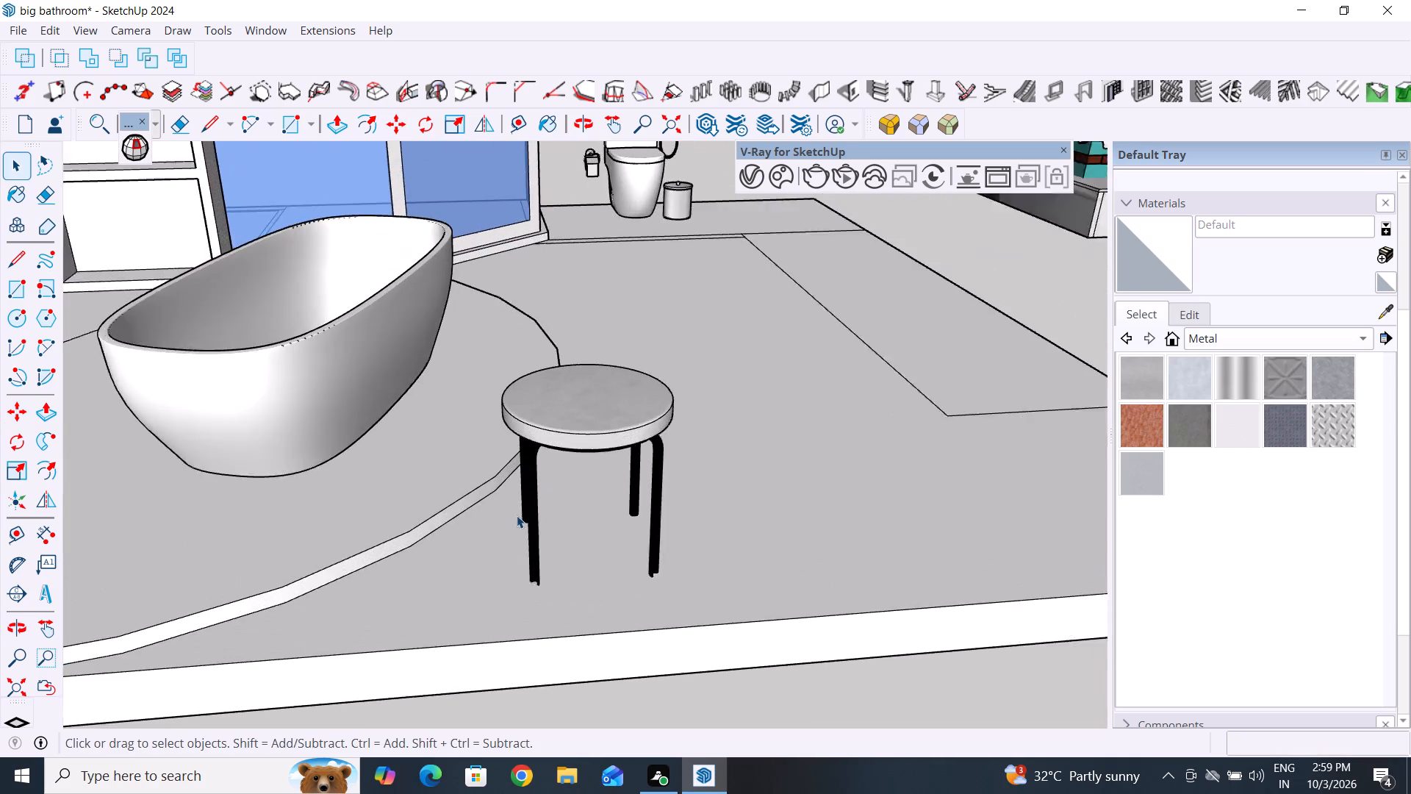
pyautogui.moveTo(509, 534); pyautogui.dragTo(600, 519, button='middle')
pyautogui.click(653, 484)
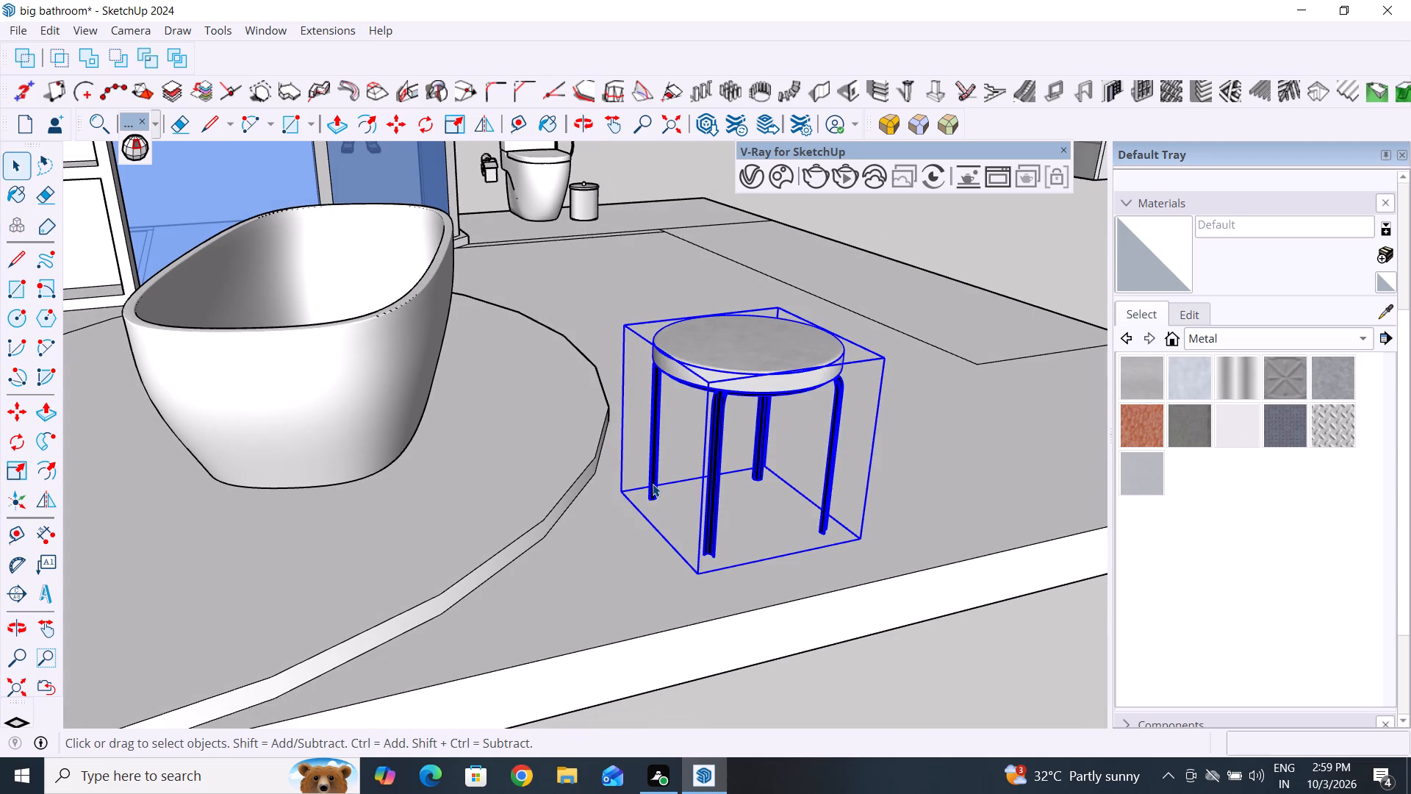
pyautogui.press('m')
pyautogui.click(652, 496)
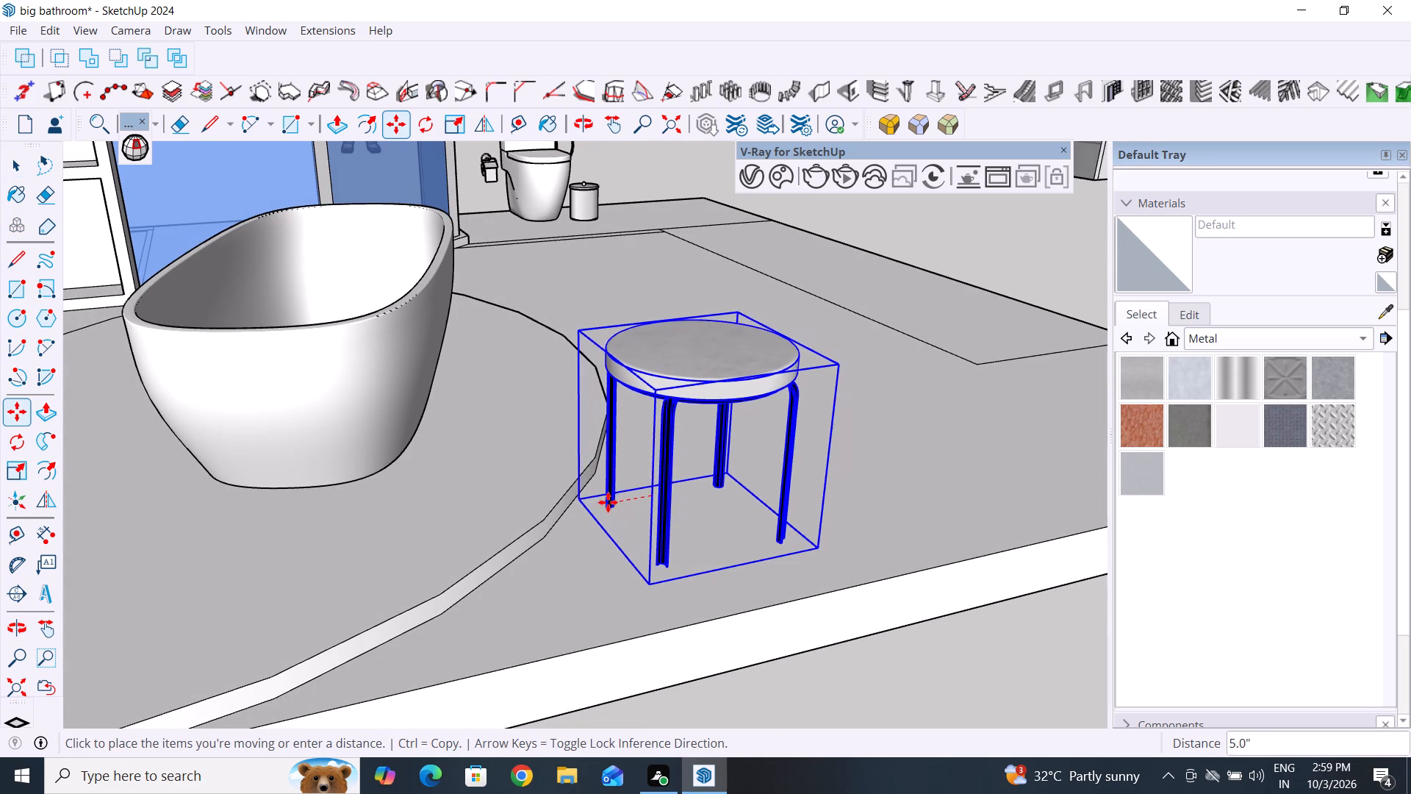
pyautogui.click(601, 505)
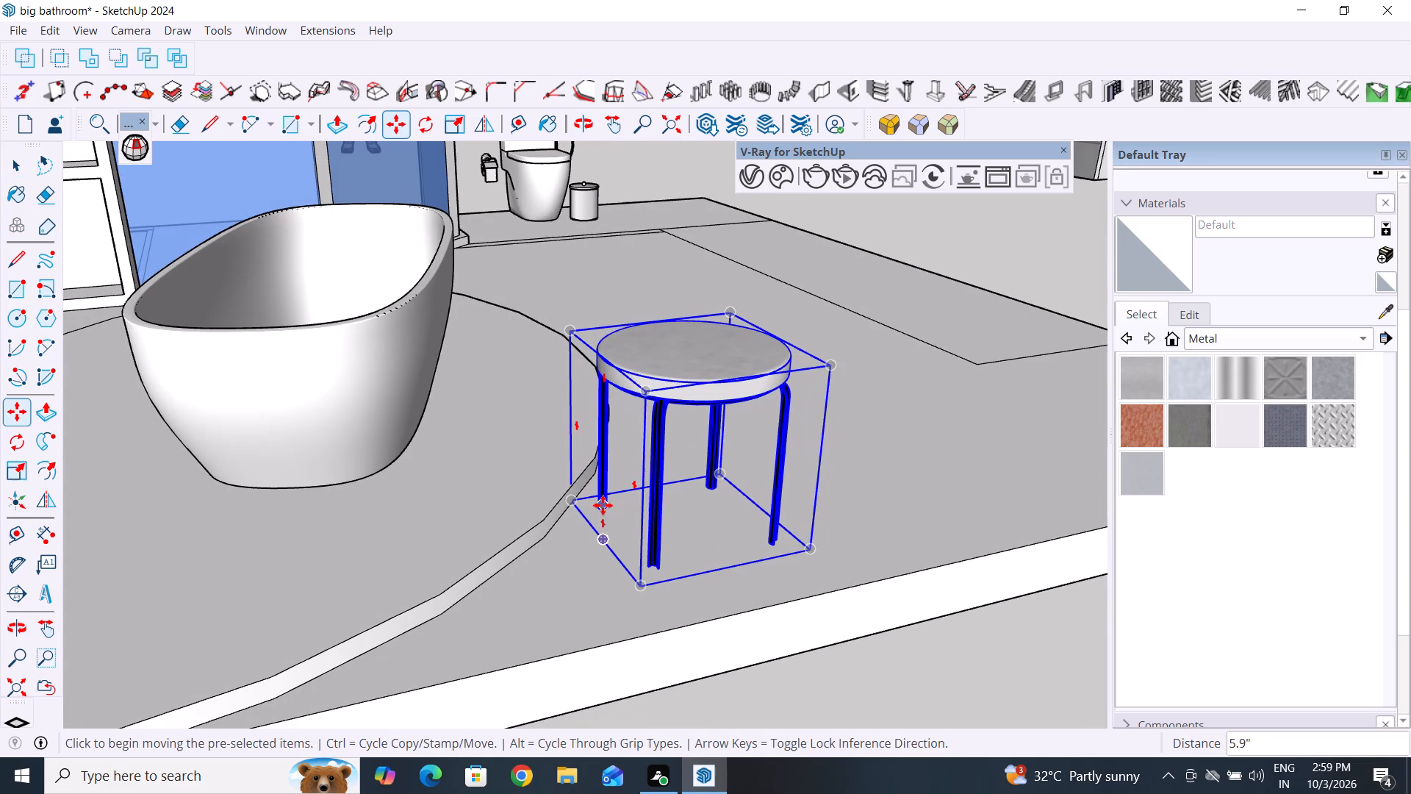
pyautogui.moveTo(595, 571); pyautogui.dragTo(735, 584, button='middle')
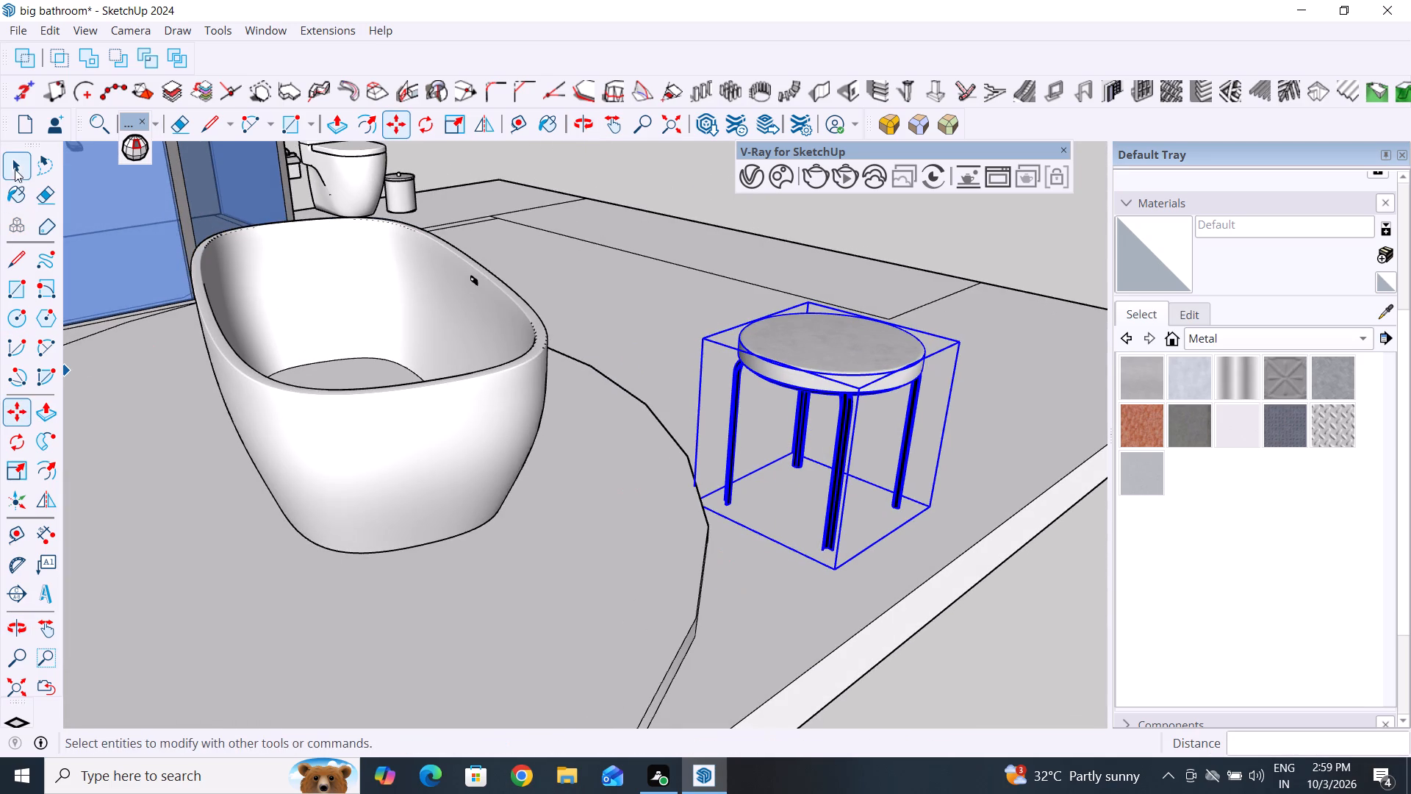
pyautogui.click(15, 168)
pyautogui.scroll(-16, 496, 501)
pyautogui.click(837, 665)
# Scale the oversized pink flower vase down uniformly by a factor of about 0.22.
pyautogui.scroll(-20, 635, 469)
pyautogui.scroll(-4, 635, 469)
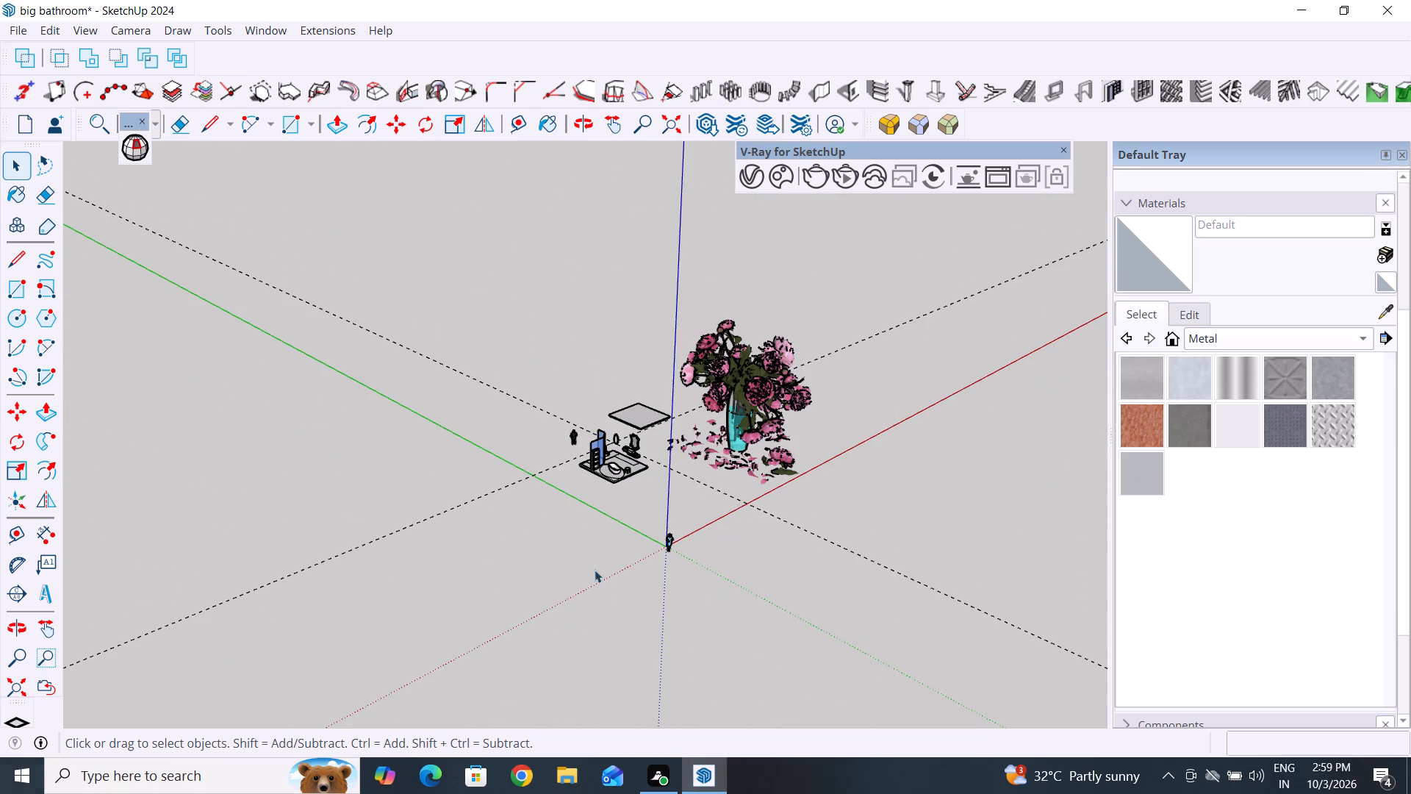
pyautogui.click(747, 395)
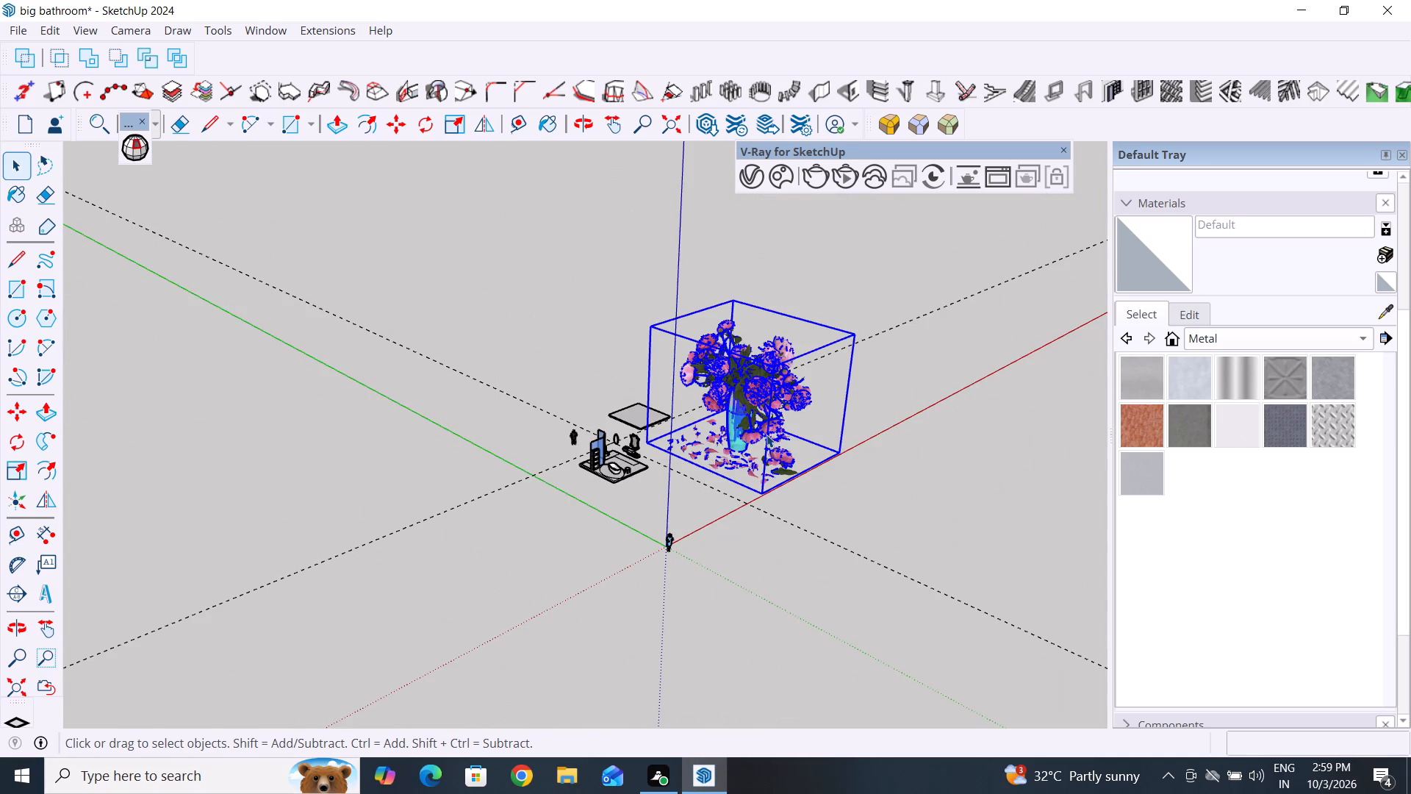
pyautogui.press('s')
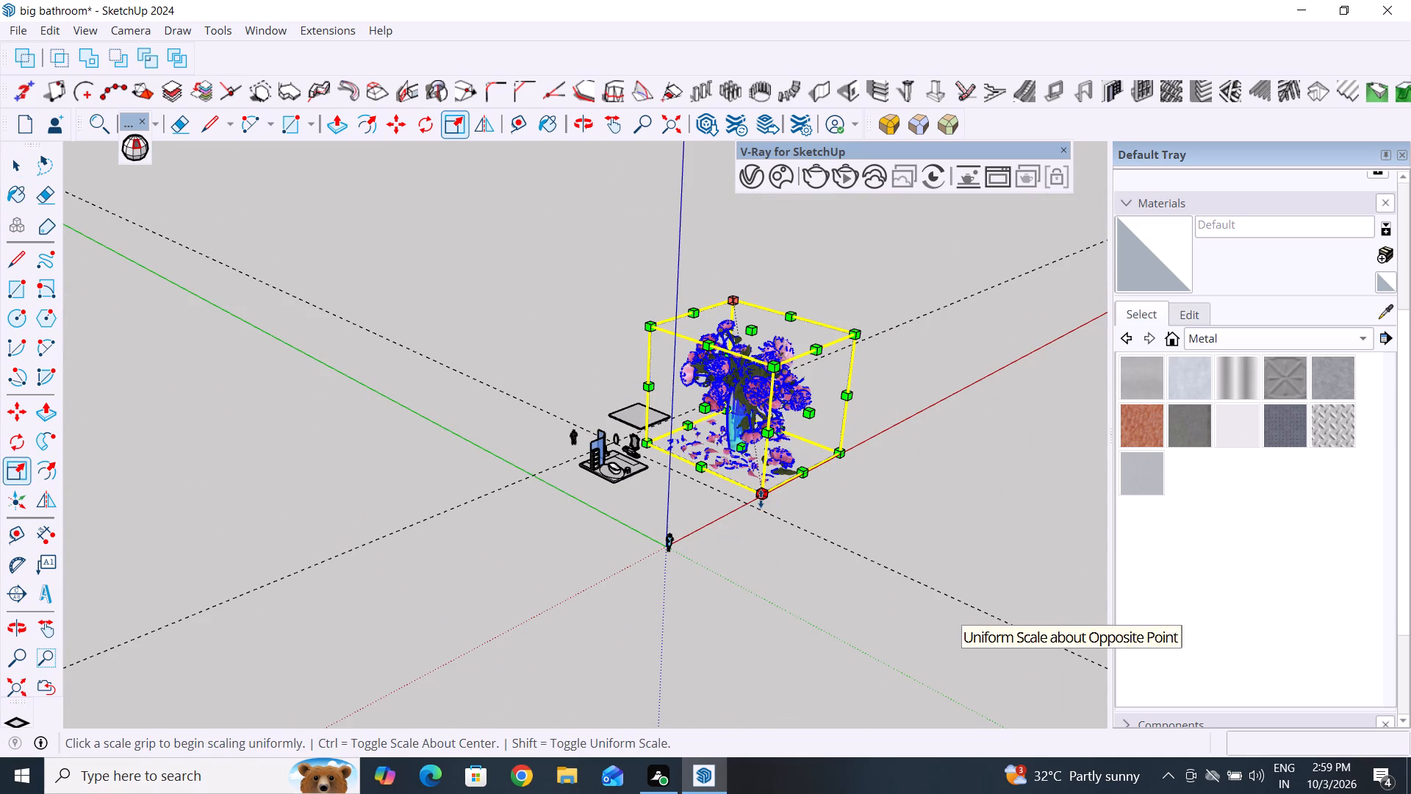
pyautogui.click(761, 498)
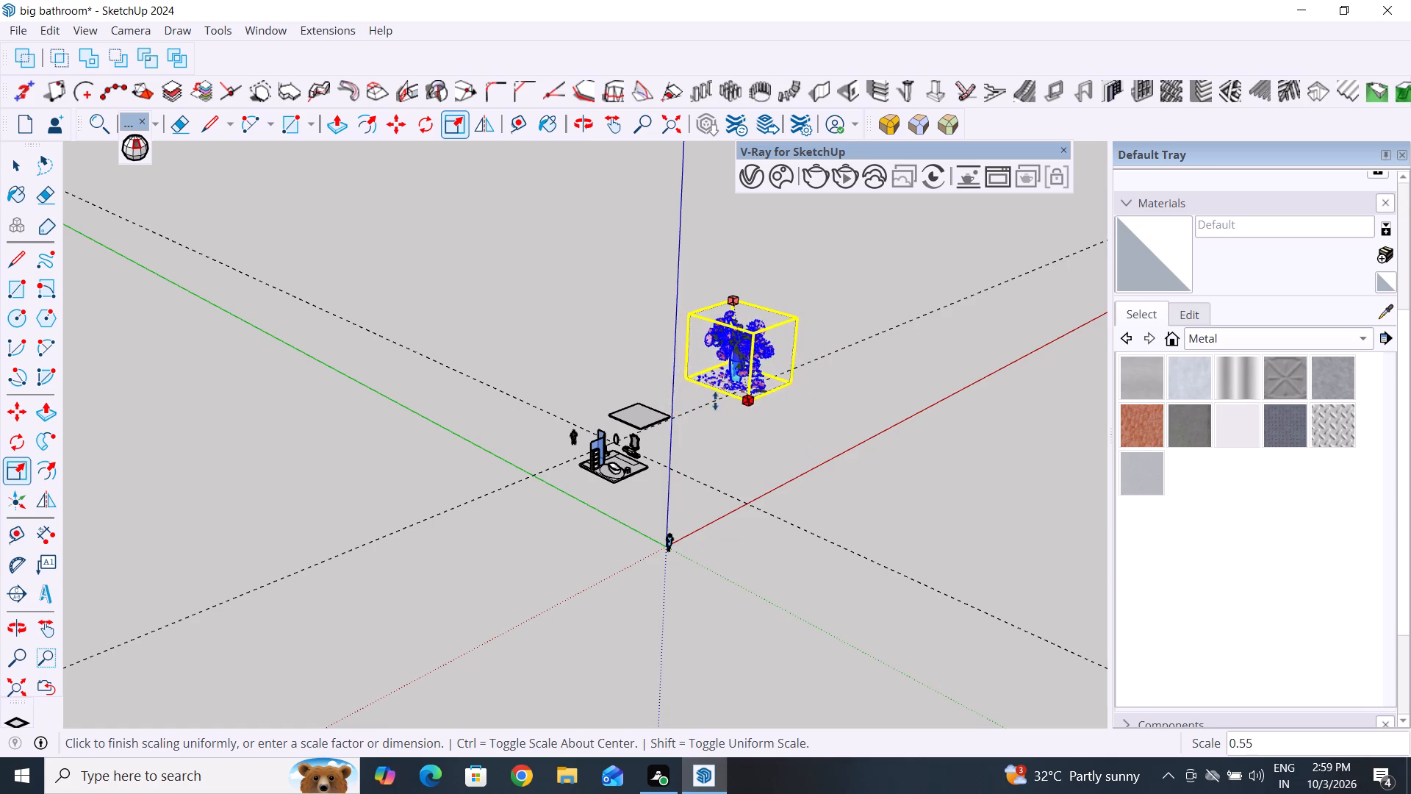
pyautogui.click(725, 341)
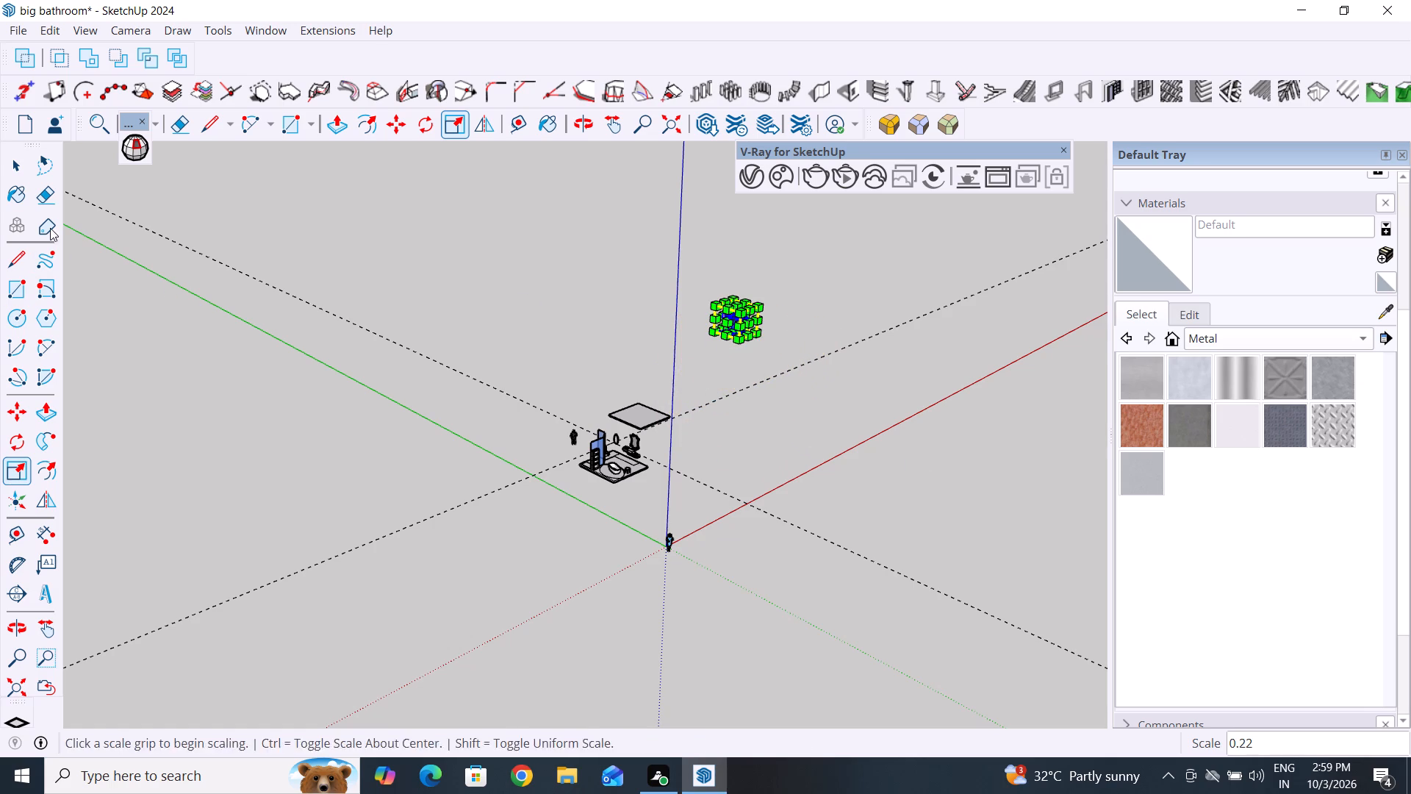
pyautogui.click(19, 164)
pyautogui.click(430, 258)
# Scale the pink flower vase down uniformly again, by a factor of about 0.26.
pyautogui.moveTo(952, 496); pyautogui.dragTo(690, 426, button='middle')
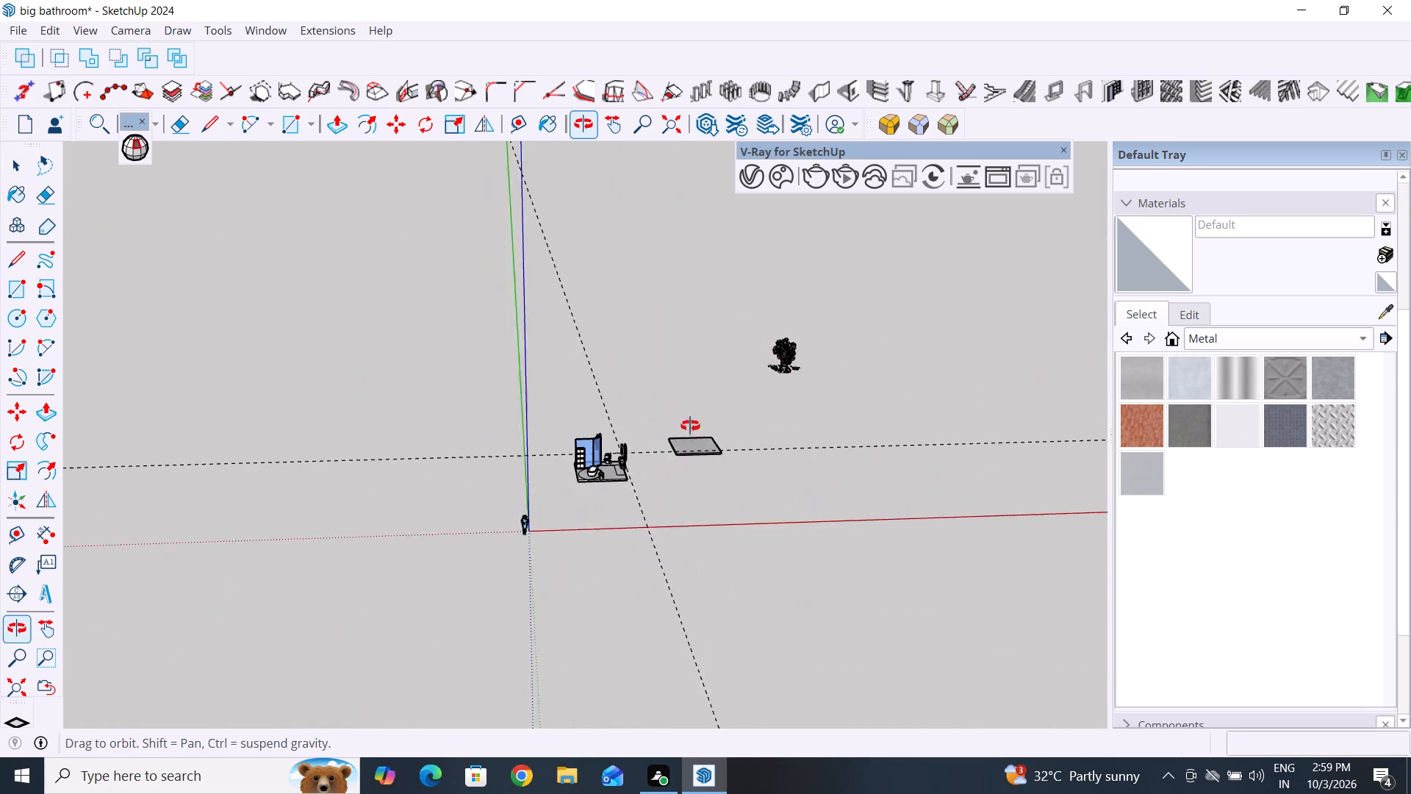
pyautogui.moveTo(690, 426); pyautogui.dragTo(714, 390, button='middle')
pyautogui.scroll(5, 739, 379)
pyautogui.moveTo(791, 418); pyautogui.dragTo(820, 459, button='middle')
pyautogui.click(816, 347)
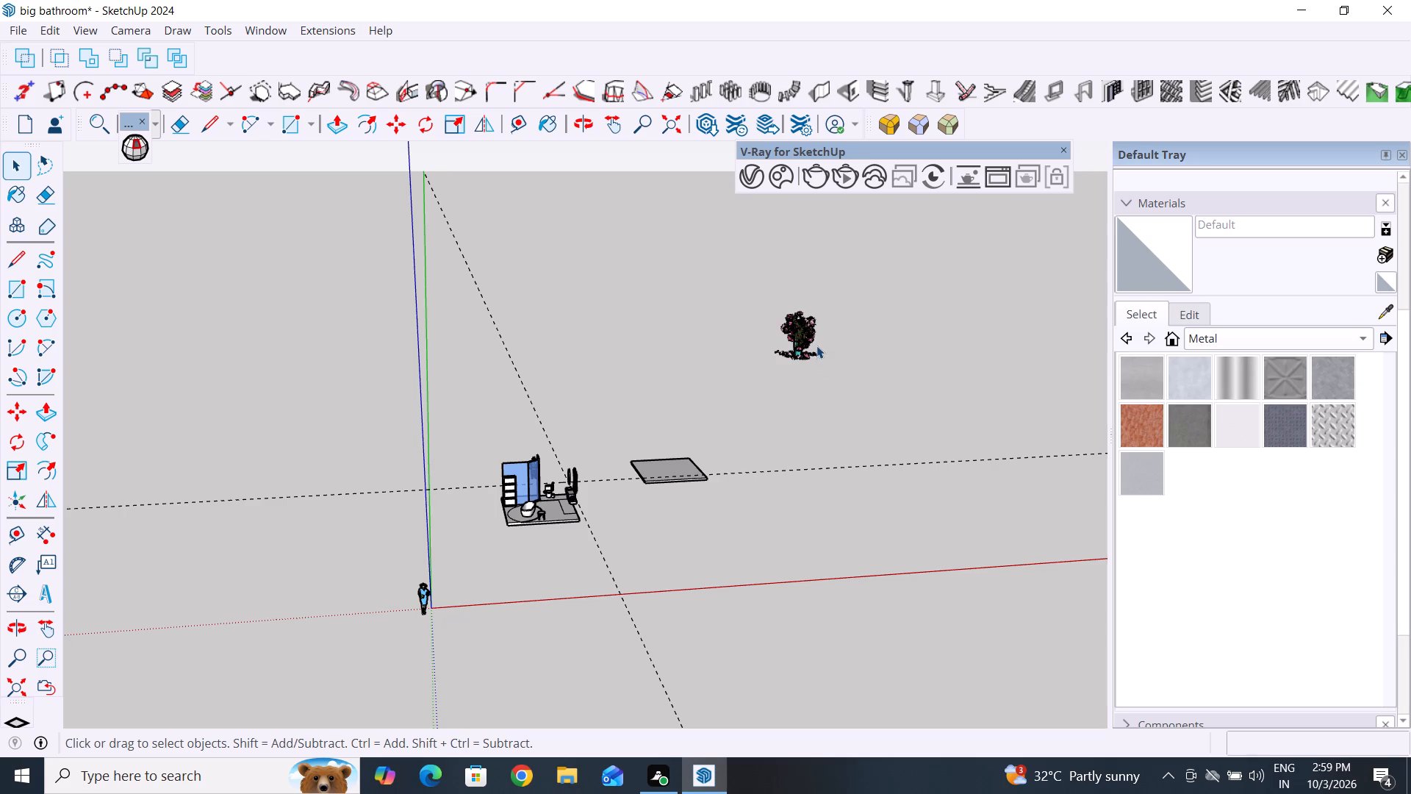
pyautogui.click(806, 337)
pyautogui.press('s')
pyautogui.scroll(3, 806, 354)
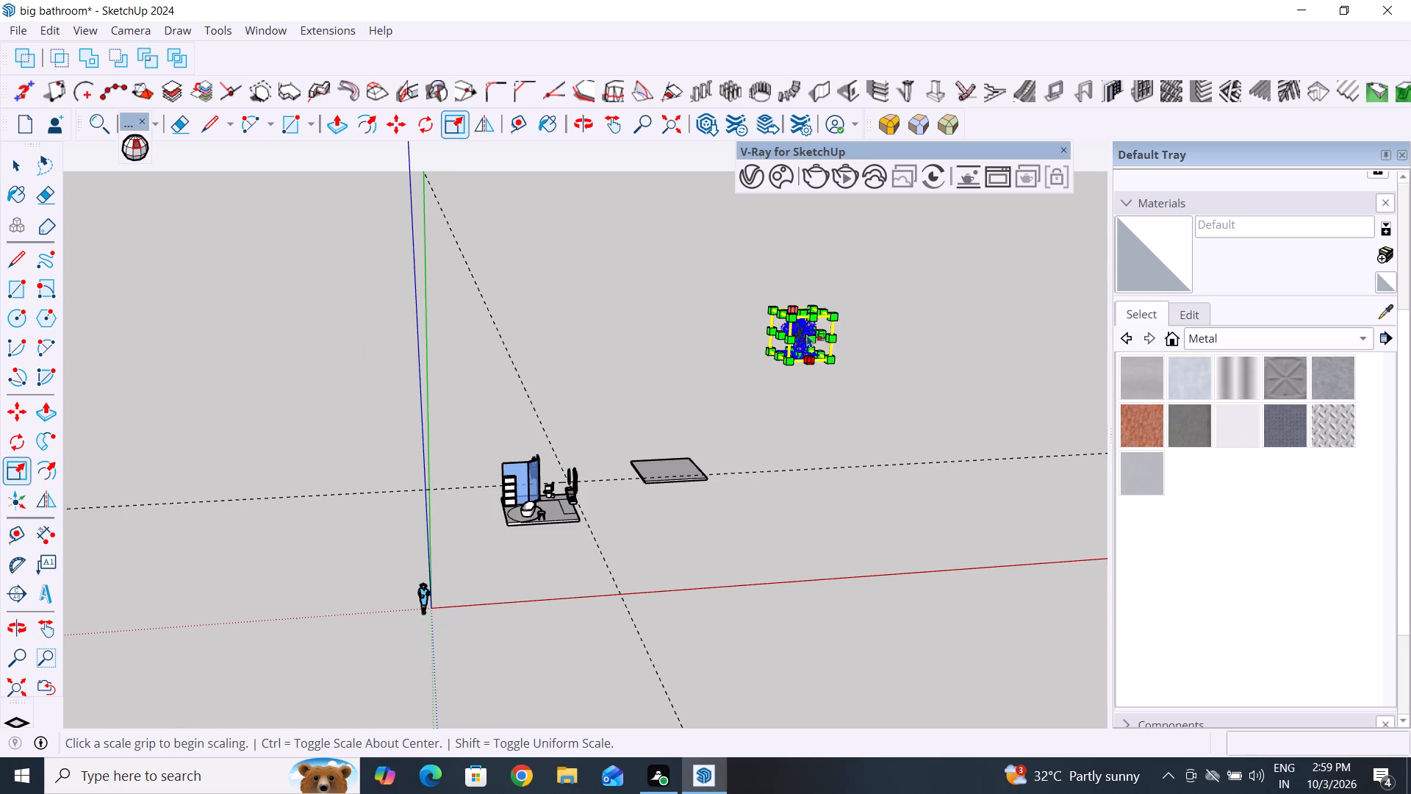
pyautogui.scroll(6, 807, 335)
pyautogui.moveTo(763, 377); pyautogui.dragTo(1036, 478, button='middle')
pyautogui.scroll(2, 816, 292)
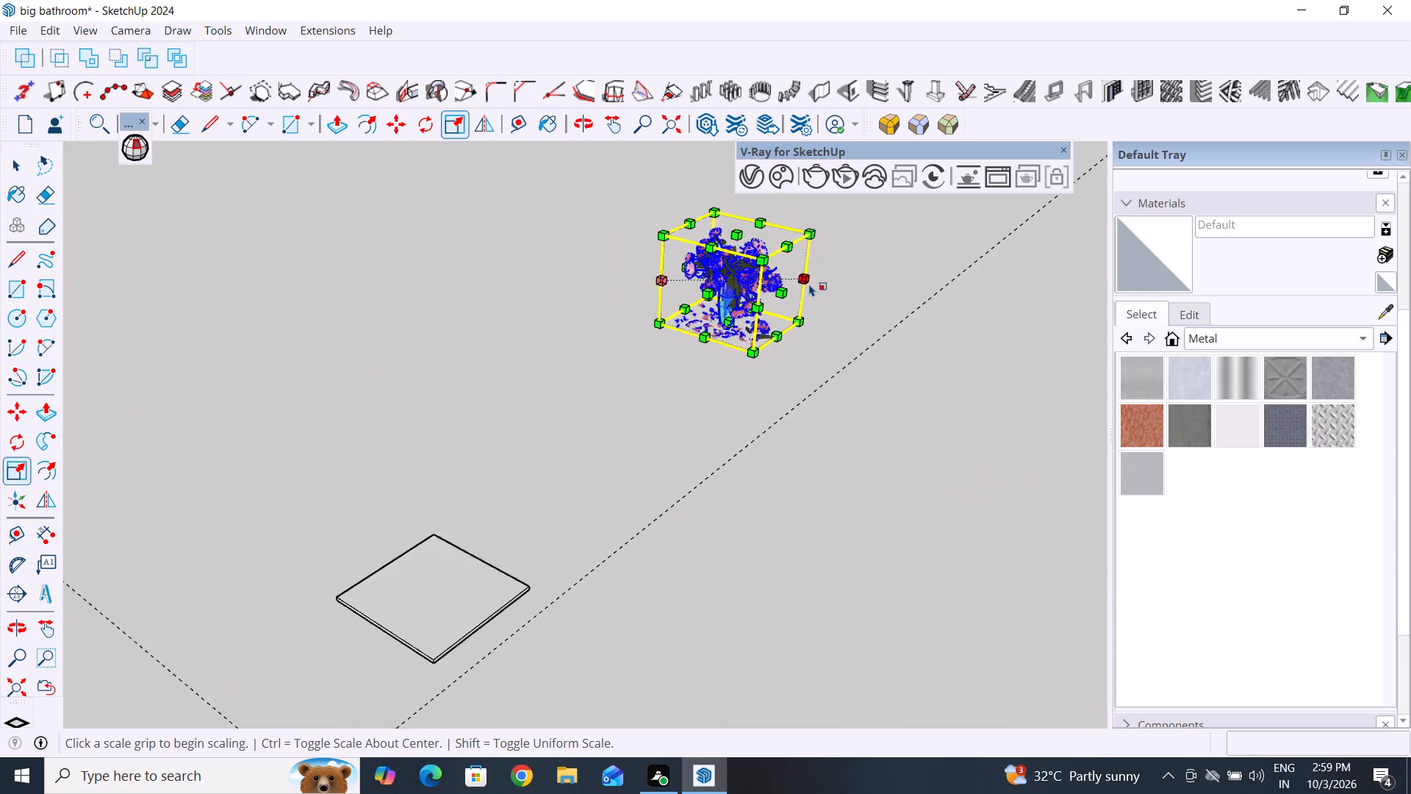
pyautogui.scroll(11, 809, 284)
pyautogui.click(633, 500)
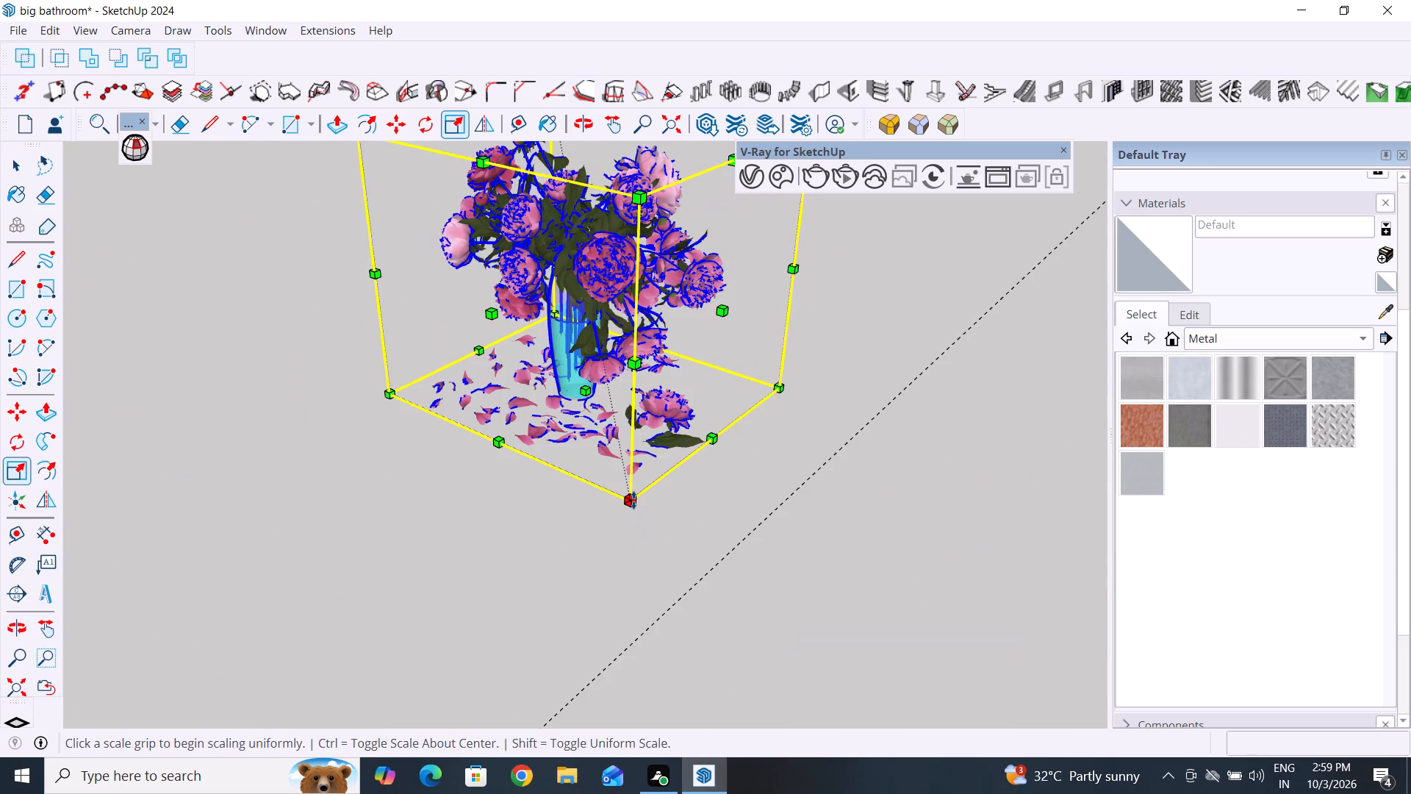
pyautogui.scroll(-10, 624, 581)
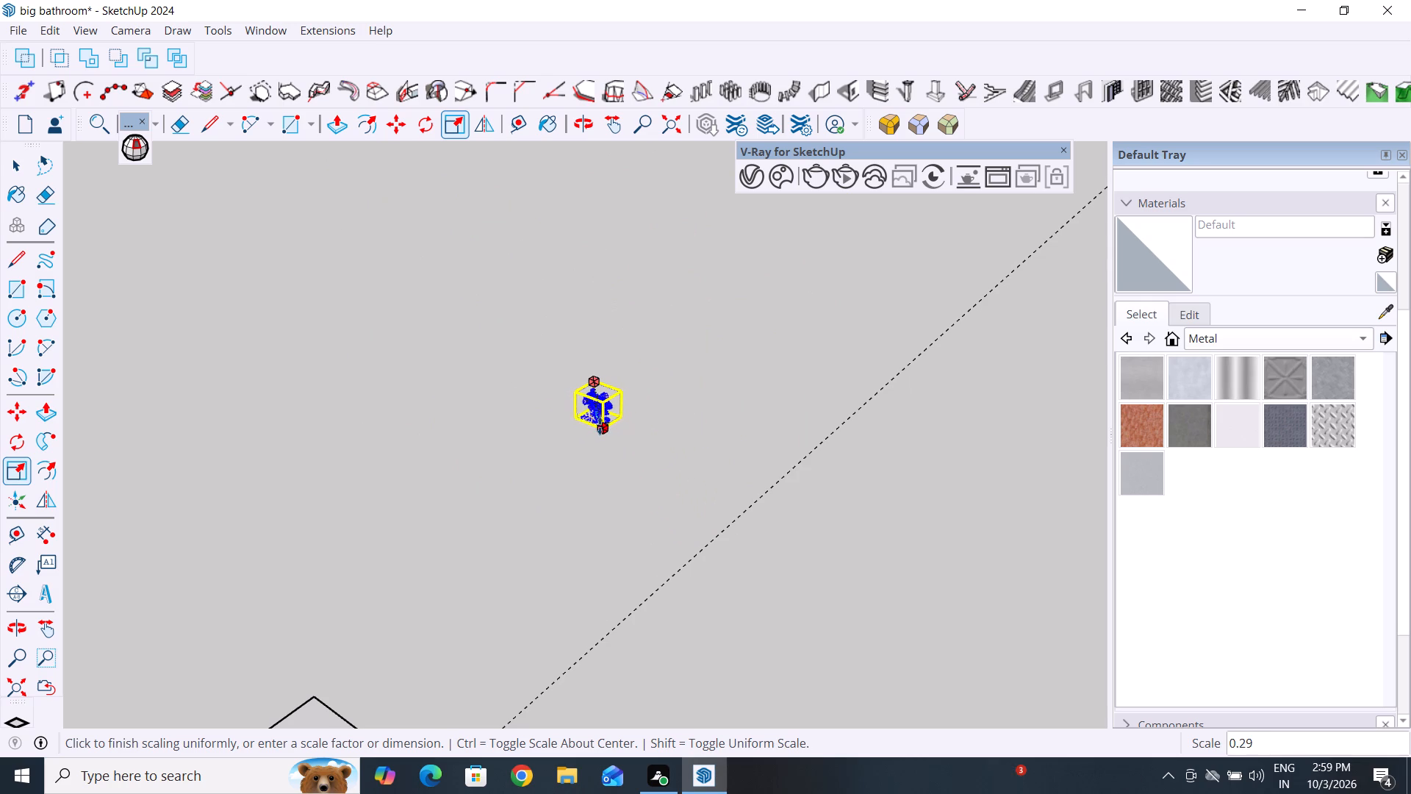
pyautogui.click(600, 423)
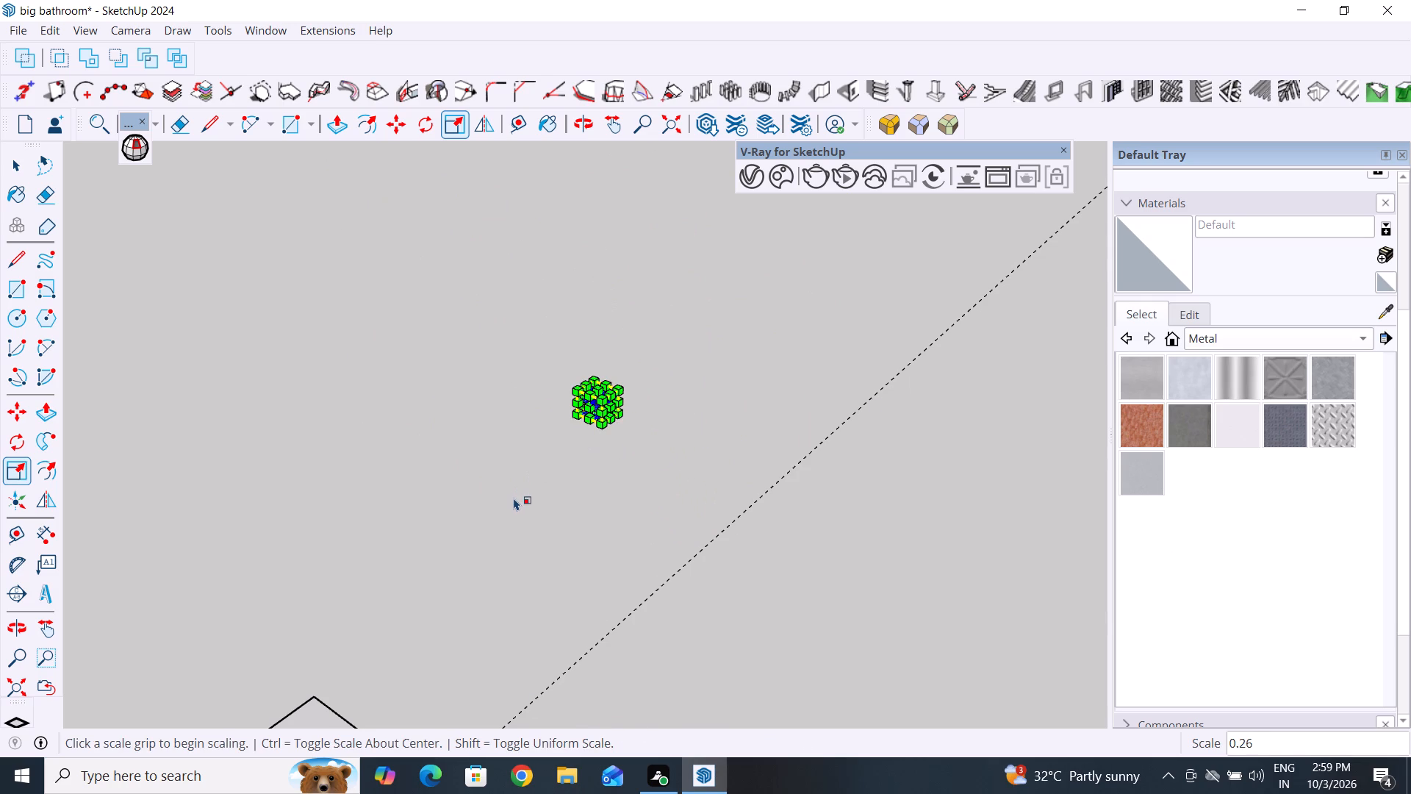
pyautogui.click(17, 170)
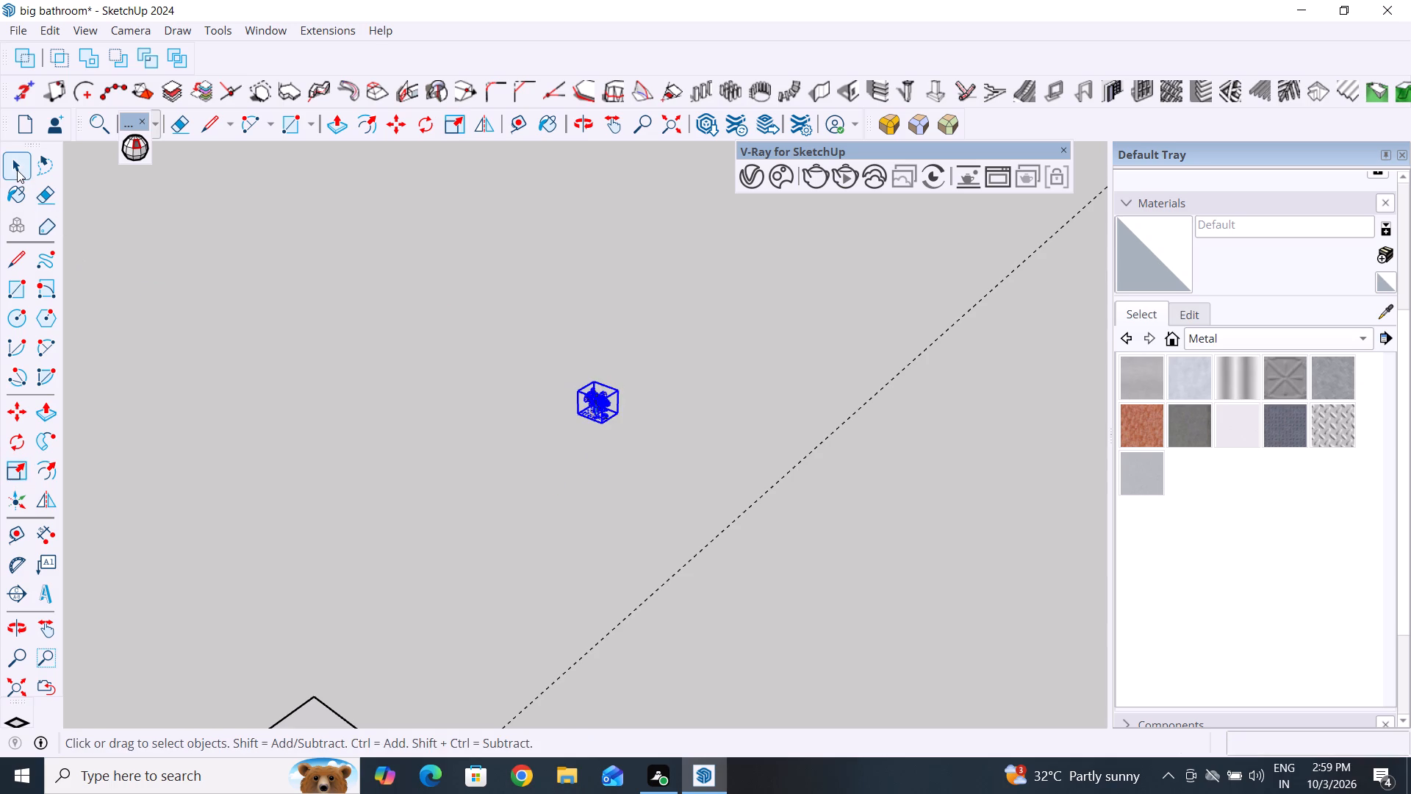
pyautogui.click(337, 418)
# Move the pink flower vase about 882 inches from the open ground to the round stool beside the bathtub.
pyautogui.moveTo(567, 473); pyautogui.dragTo(329, 411, button='middle')
pyautogui.scroll(4, 571, 535)
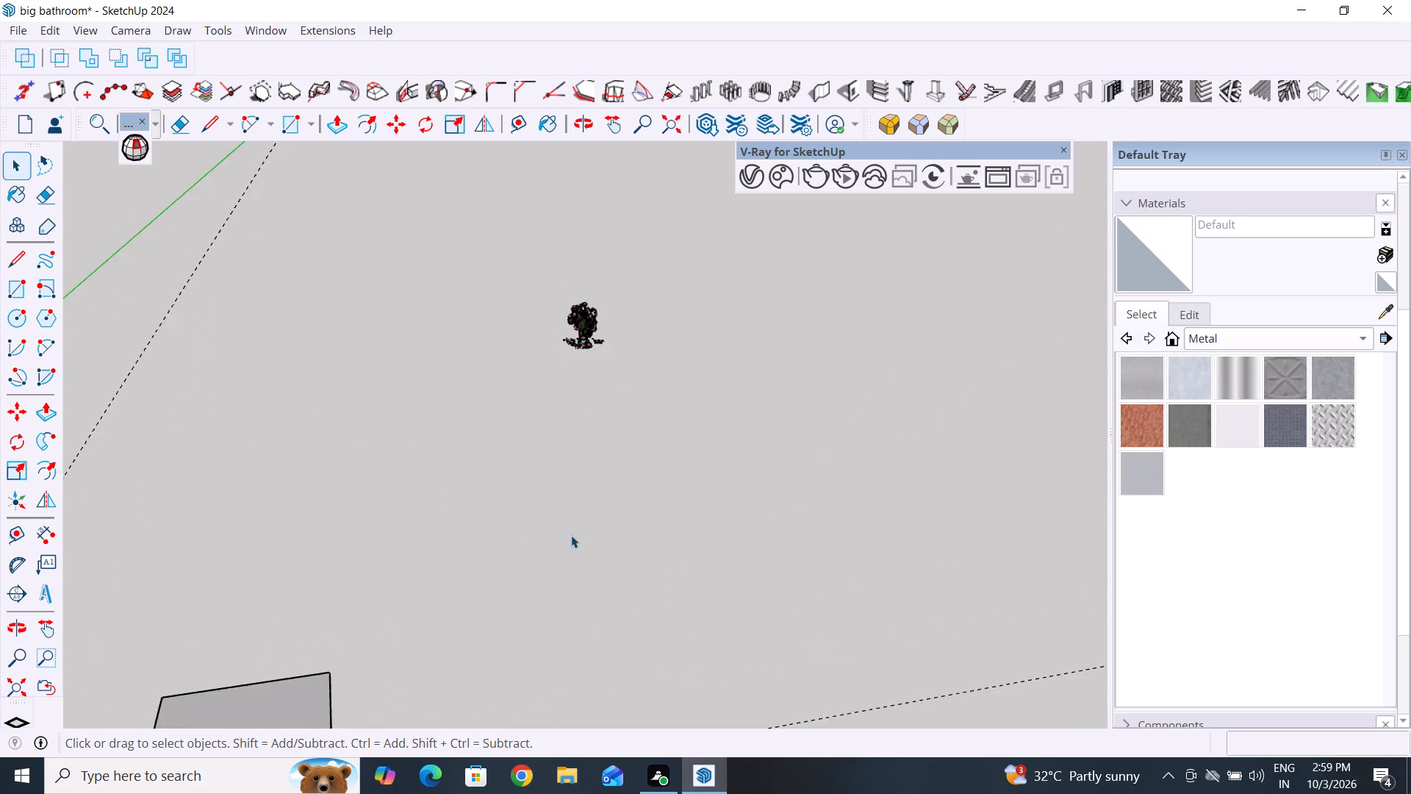
pyautogui.click(590, 290)
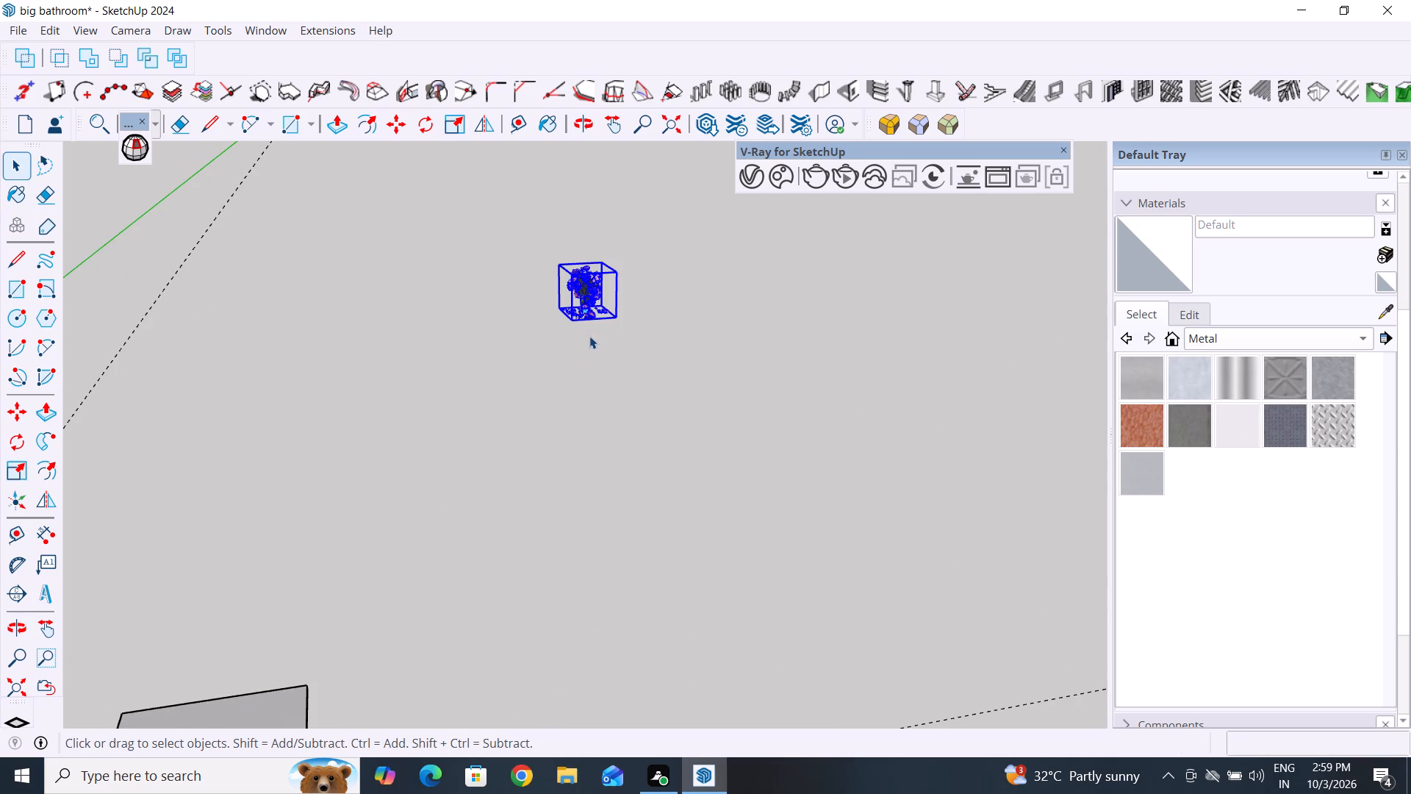
pyautogui.press('m')
pyautogui.click(571, 317)
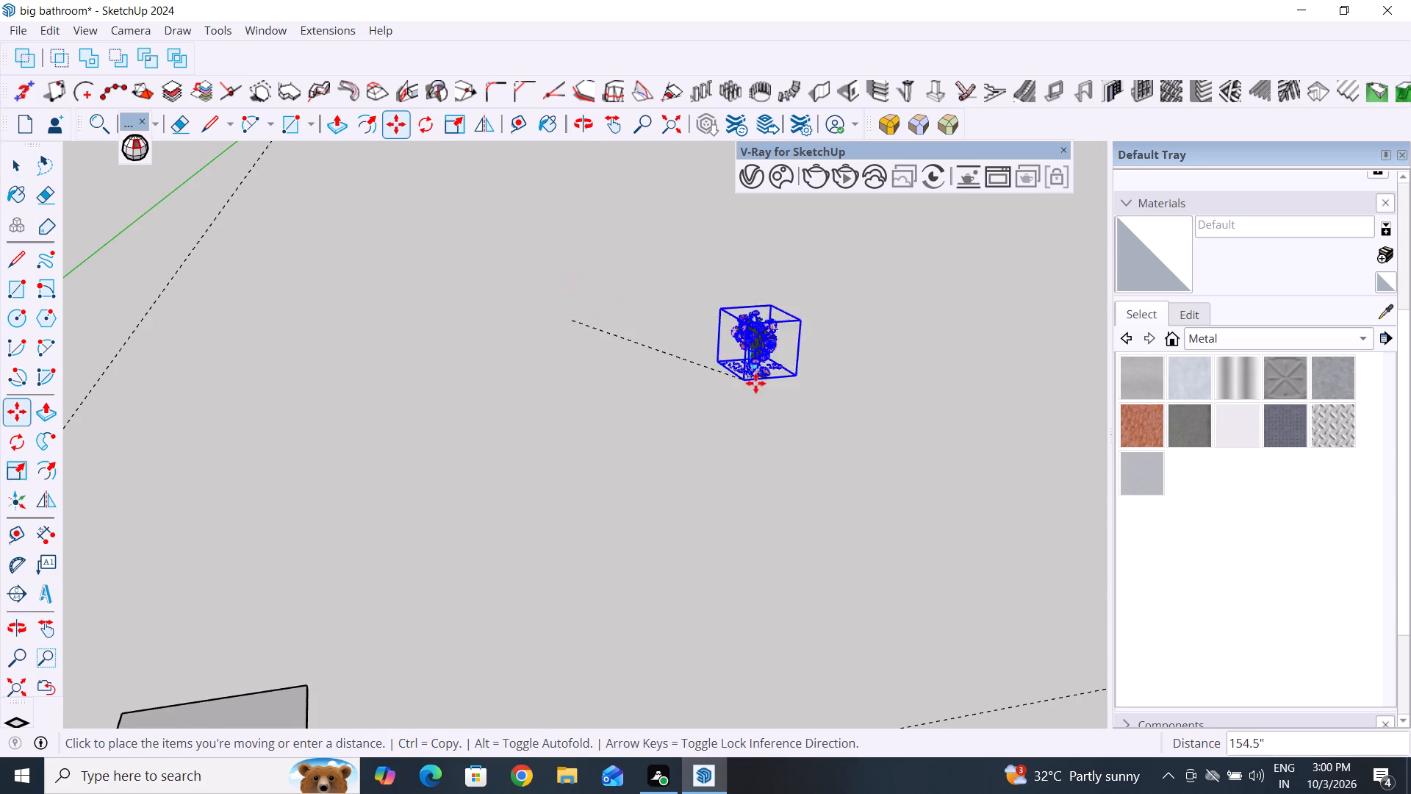
pyautogui.scroll(-11, 755, 383)
pyautogui.scroll(-5, 523, 521)
pyautogui.scroll(2, 350, 676)
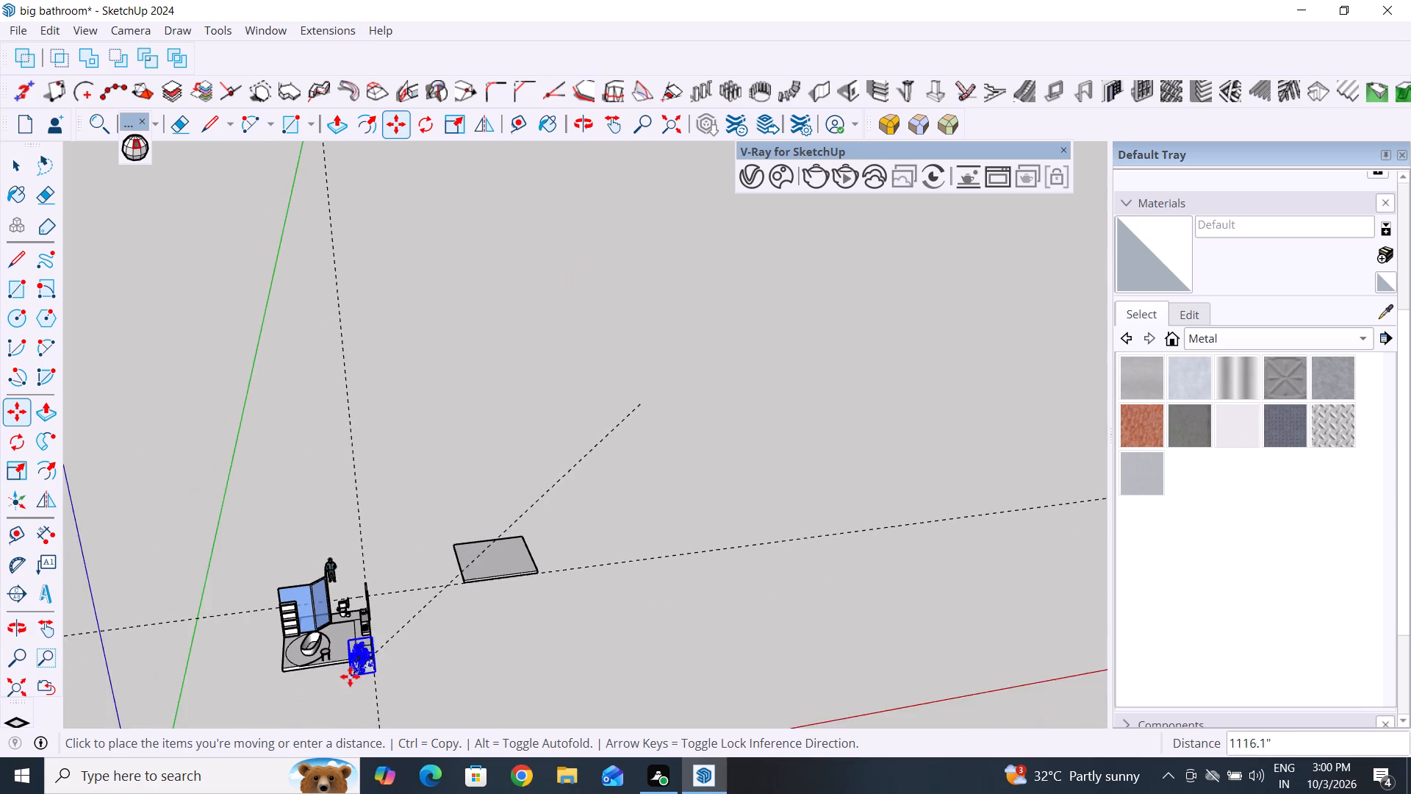
pyautogui.scroll(15, 350, 676)
pyautogui.moveTo(312, 605); pyautogui.dragTo(503, 552, button='middle')
pyautogui.scroll(14, 408, 630)
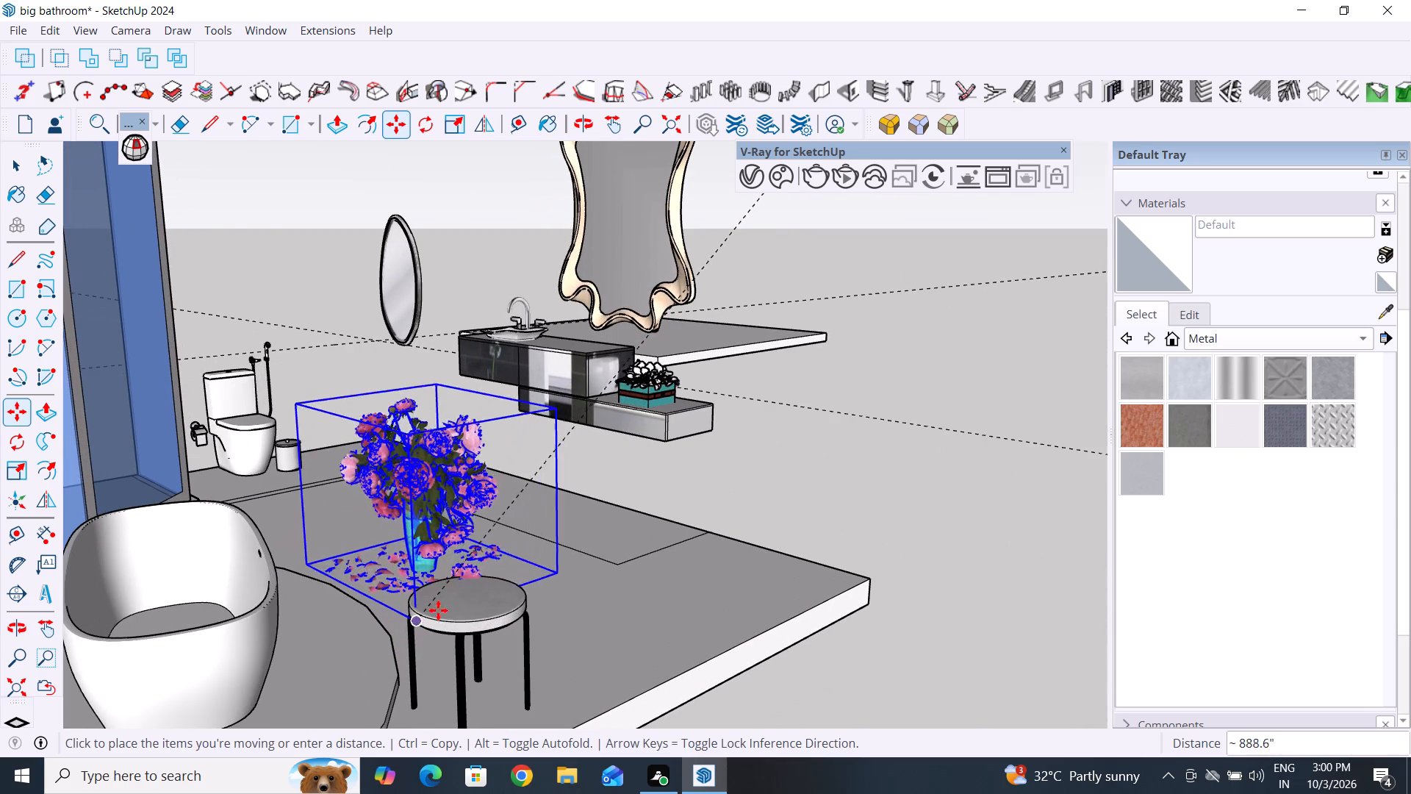
pyautogui.moveTo(475, 612); pyautogui.dragTo(485, 614, button='middle')
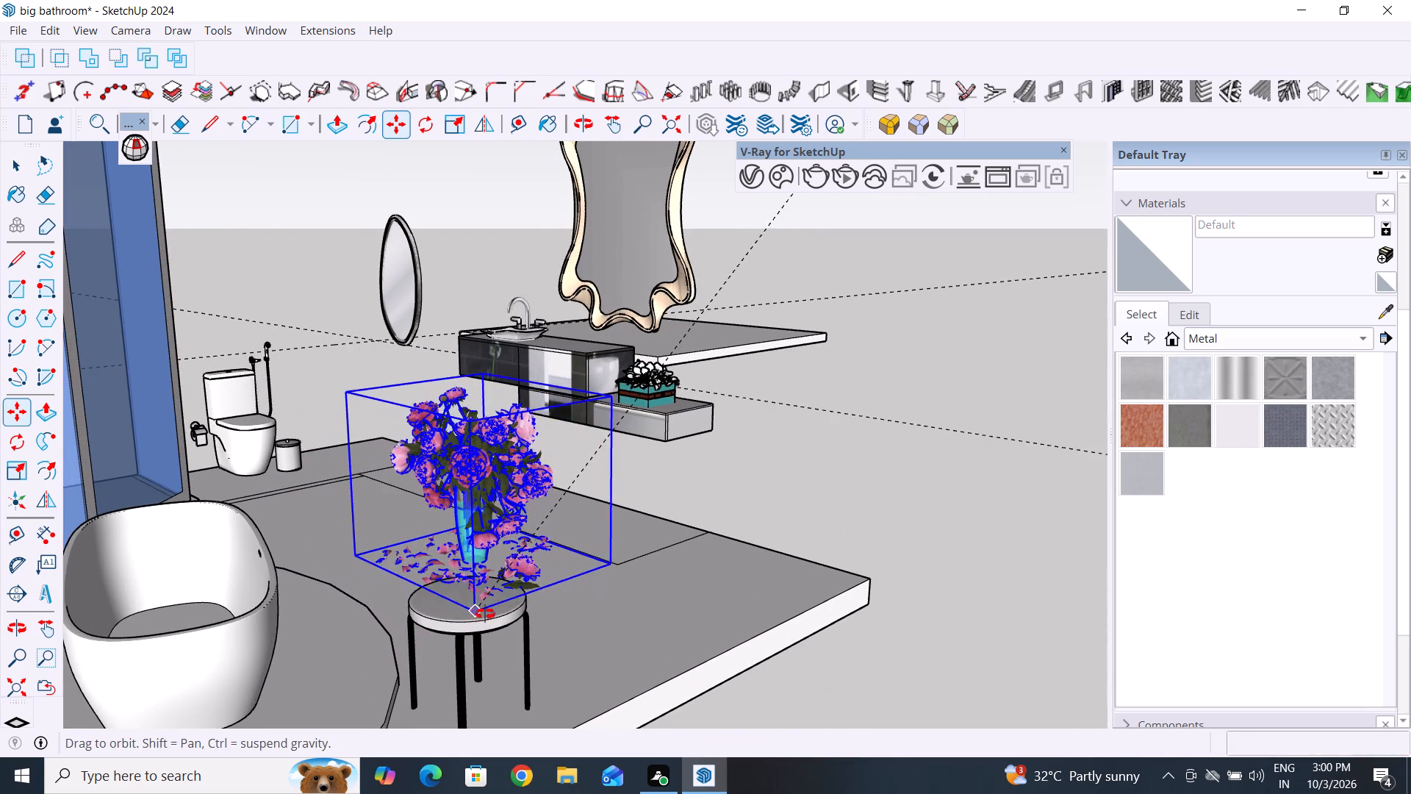
pyautogui.moveTo(485, 614); pyautogui.dragTo(635, 598, button='middle')
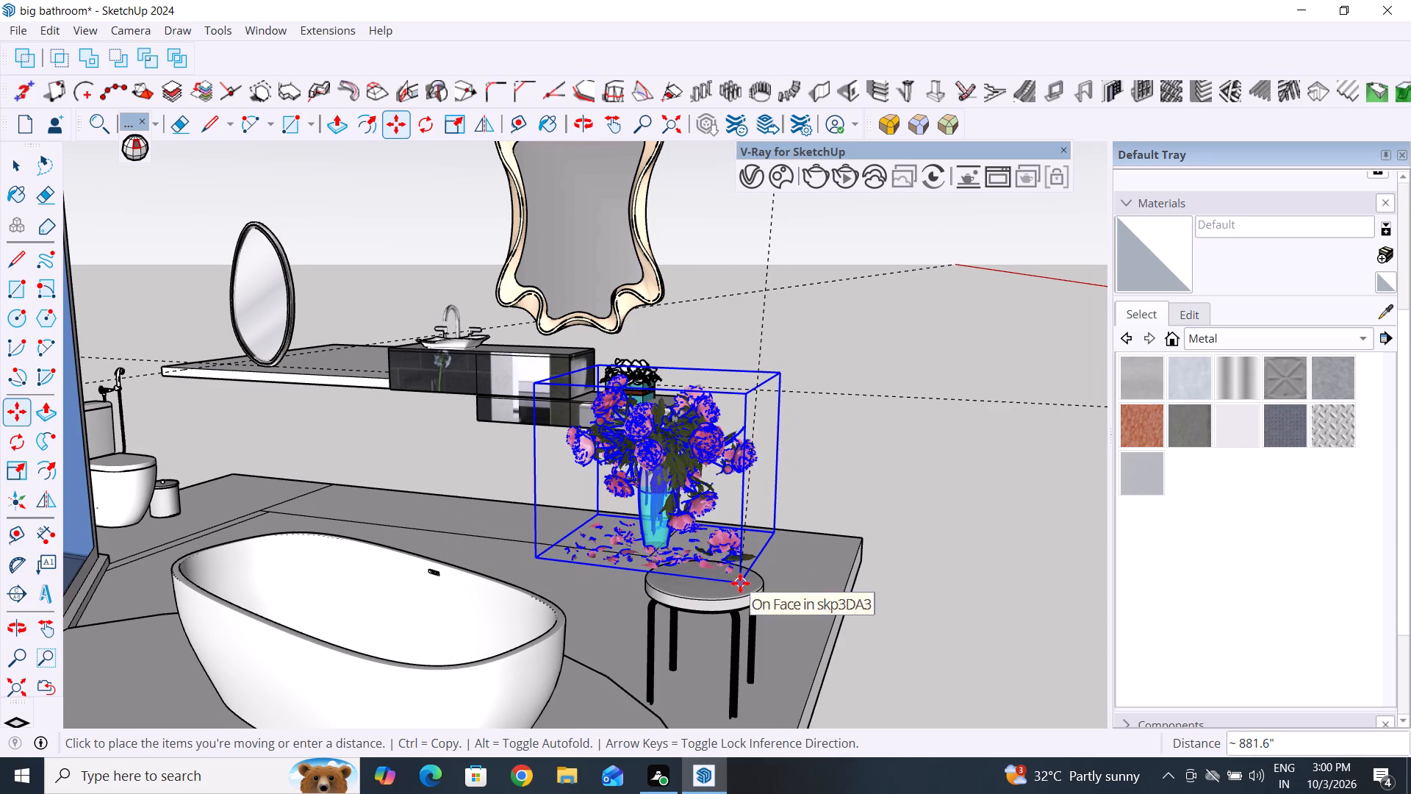
pyautogui.click(740, 583)
pyautogui.moveTo(814, 589); pyautogui.dragTo(582, 607, button='middle')
pyautogui.scroll(-5, 717, 540)
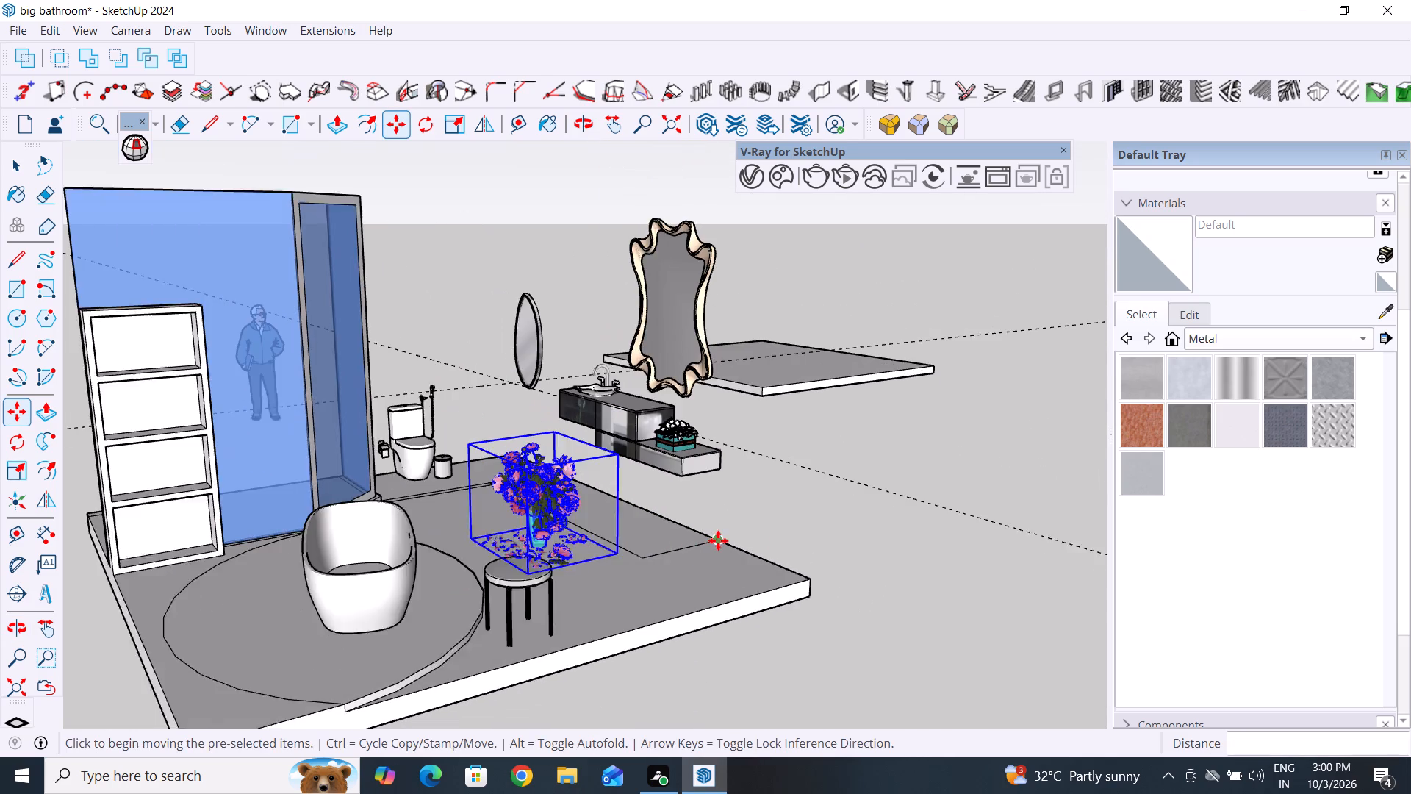
pyautogui.click(15, 168)
pyautogui.click(772, 534)
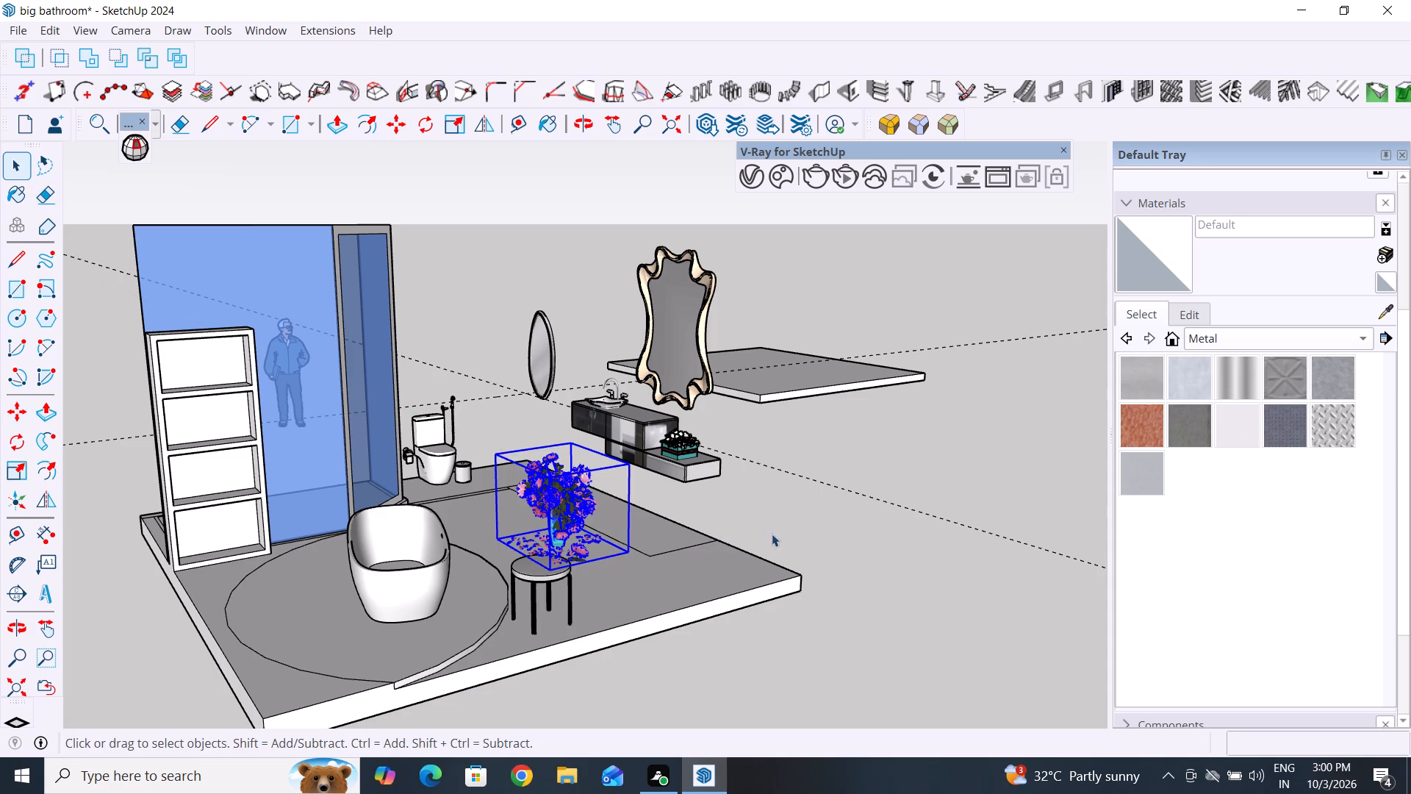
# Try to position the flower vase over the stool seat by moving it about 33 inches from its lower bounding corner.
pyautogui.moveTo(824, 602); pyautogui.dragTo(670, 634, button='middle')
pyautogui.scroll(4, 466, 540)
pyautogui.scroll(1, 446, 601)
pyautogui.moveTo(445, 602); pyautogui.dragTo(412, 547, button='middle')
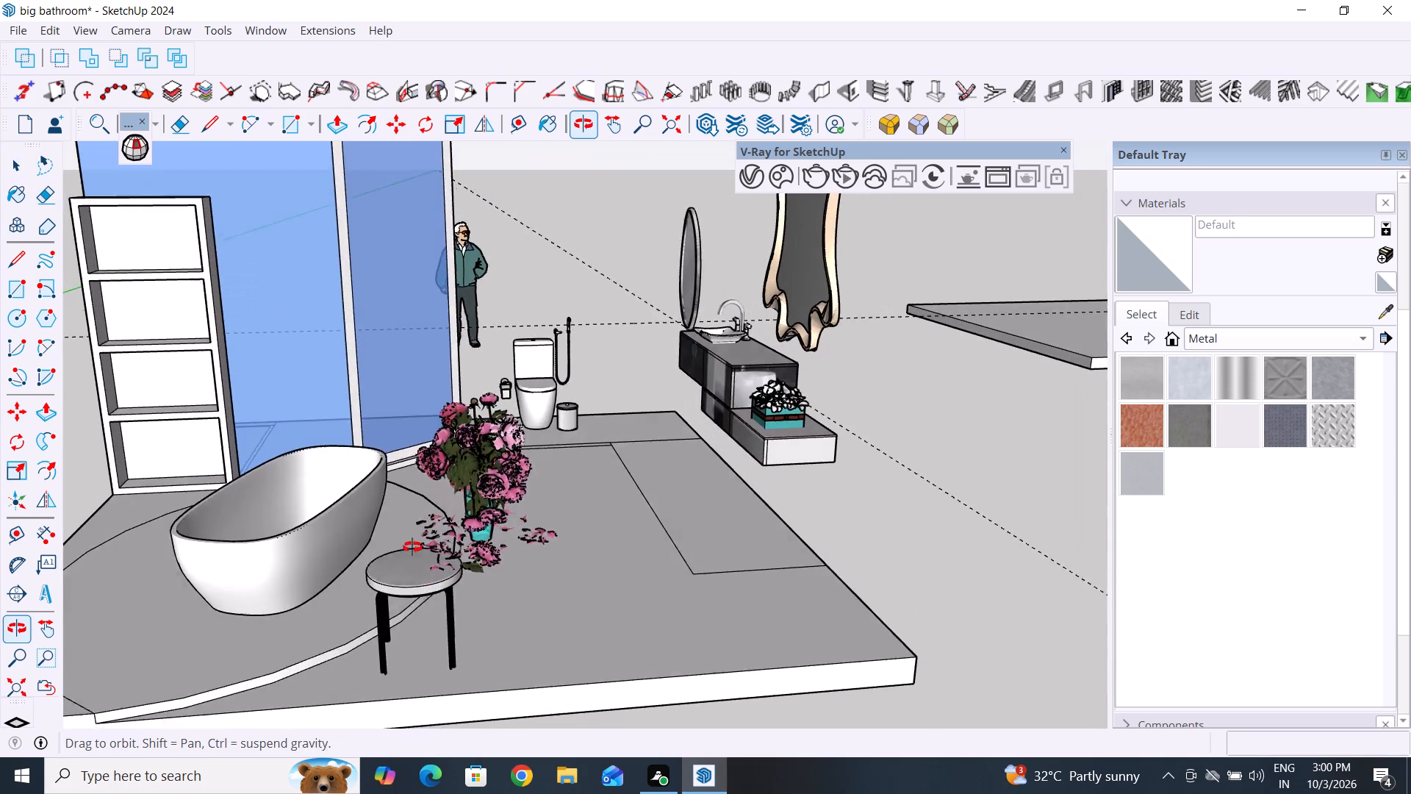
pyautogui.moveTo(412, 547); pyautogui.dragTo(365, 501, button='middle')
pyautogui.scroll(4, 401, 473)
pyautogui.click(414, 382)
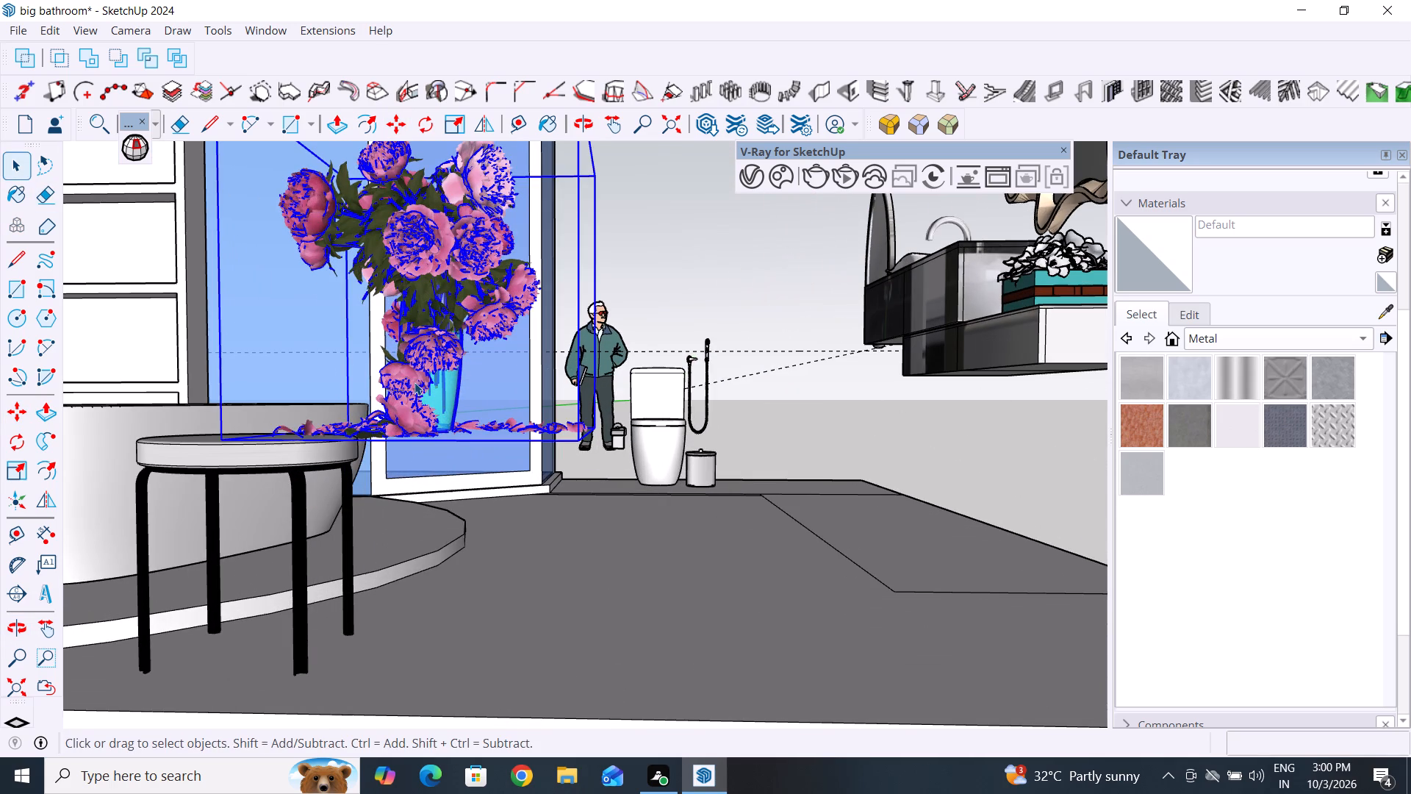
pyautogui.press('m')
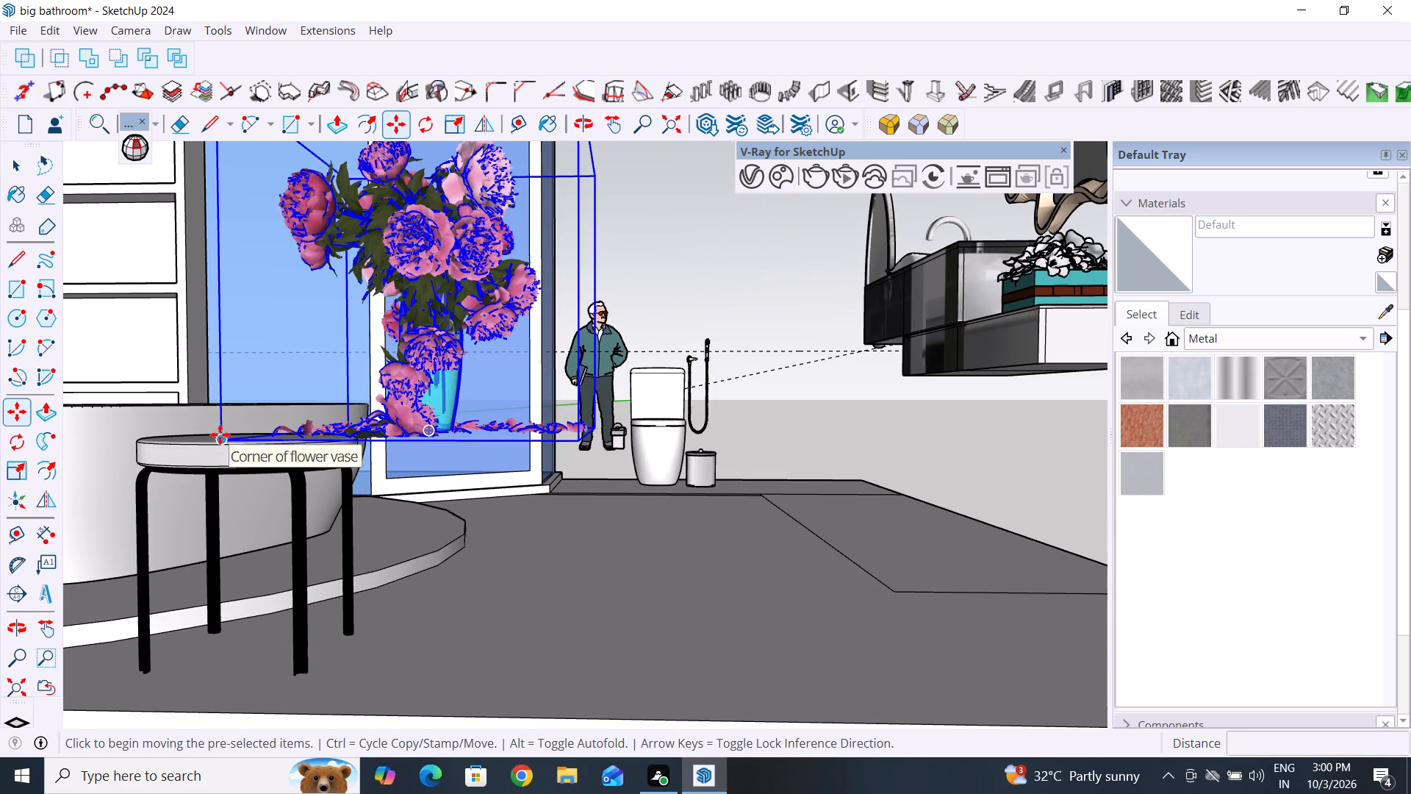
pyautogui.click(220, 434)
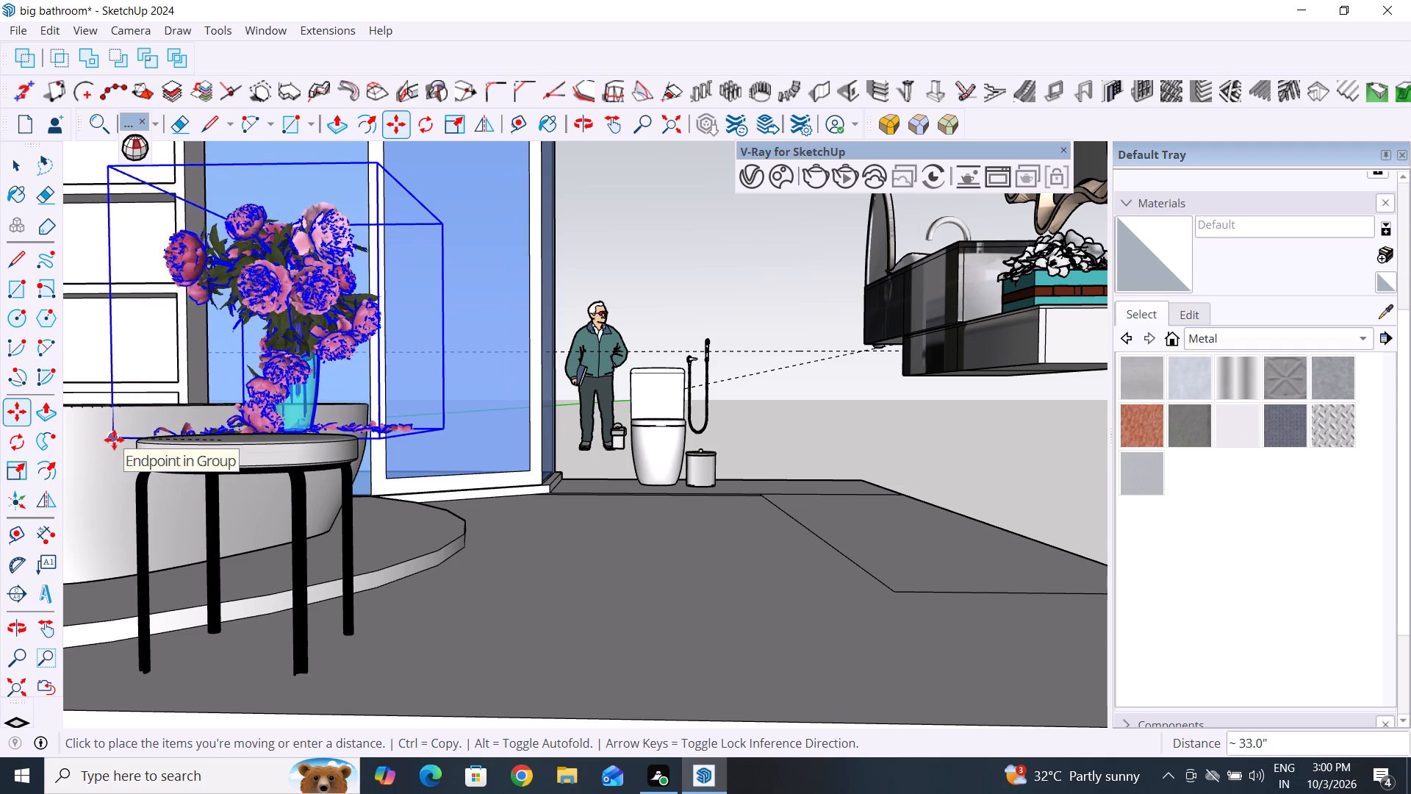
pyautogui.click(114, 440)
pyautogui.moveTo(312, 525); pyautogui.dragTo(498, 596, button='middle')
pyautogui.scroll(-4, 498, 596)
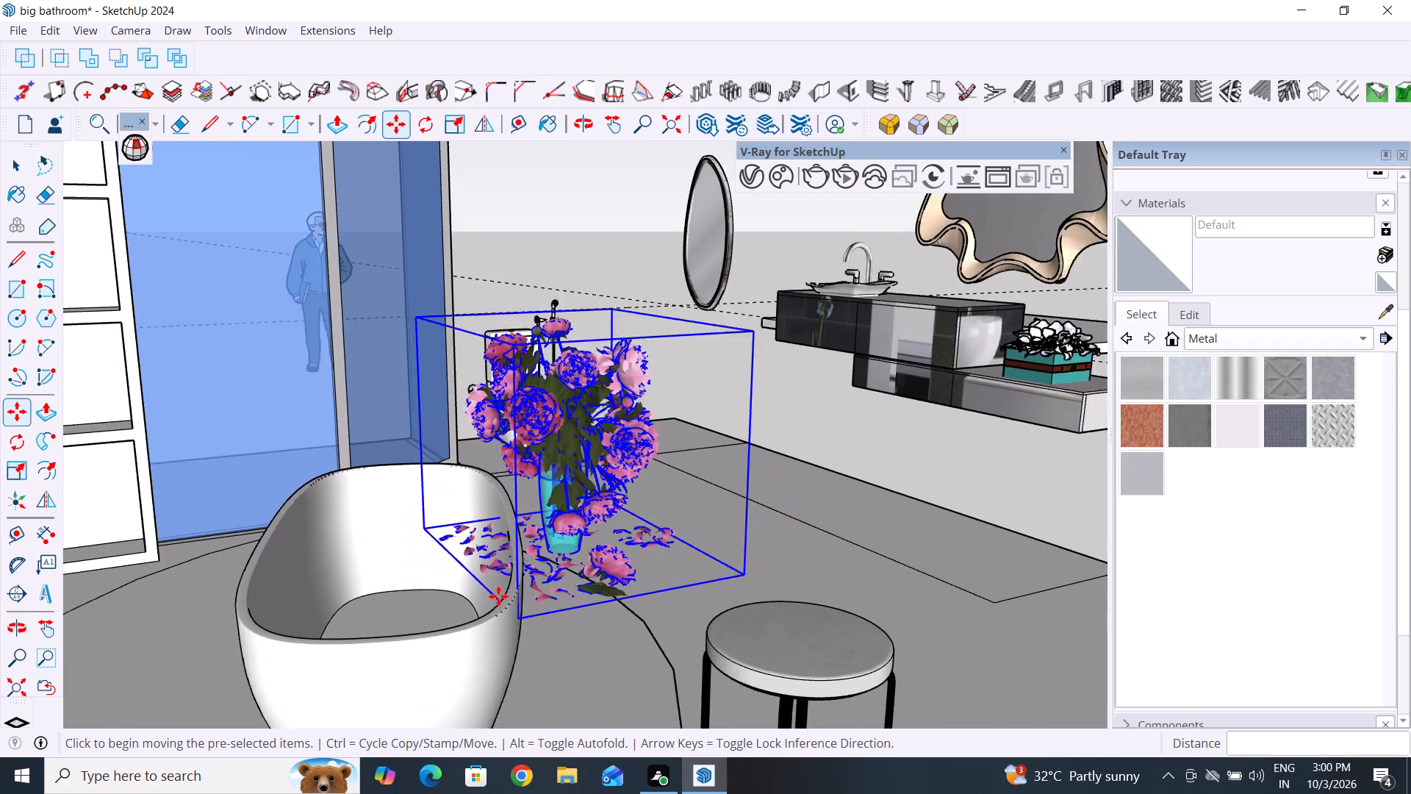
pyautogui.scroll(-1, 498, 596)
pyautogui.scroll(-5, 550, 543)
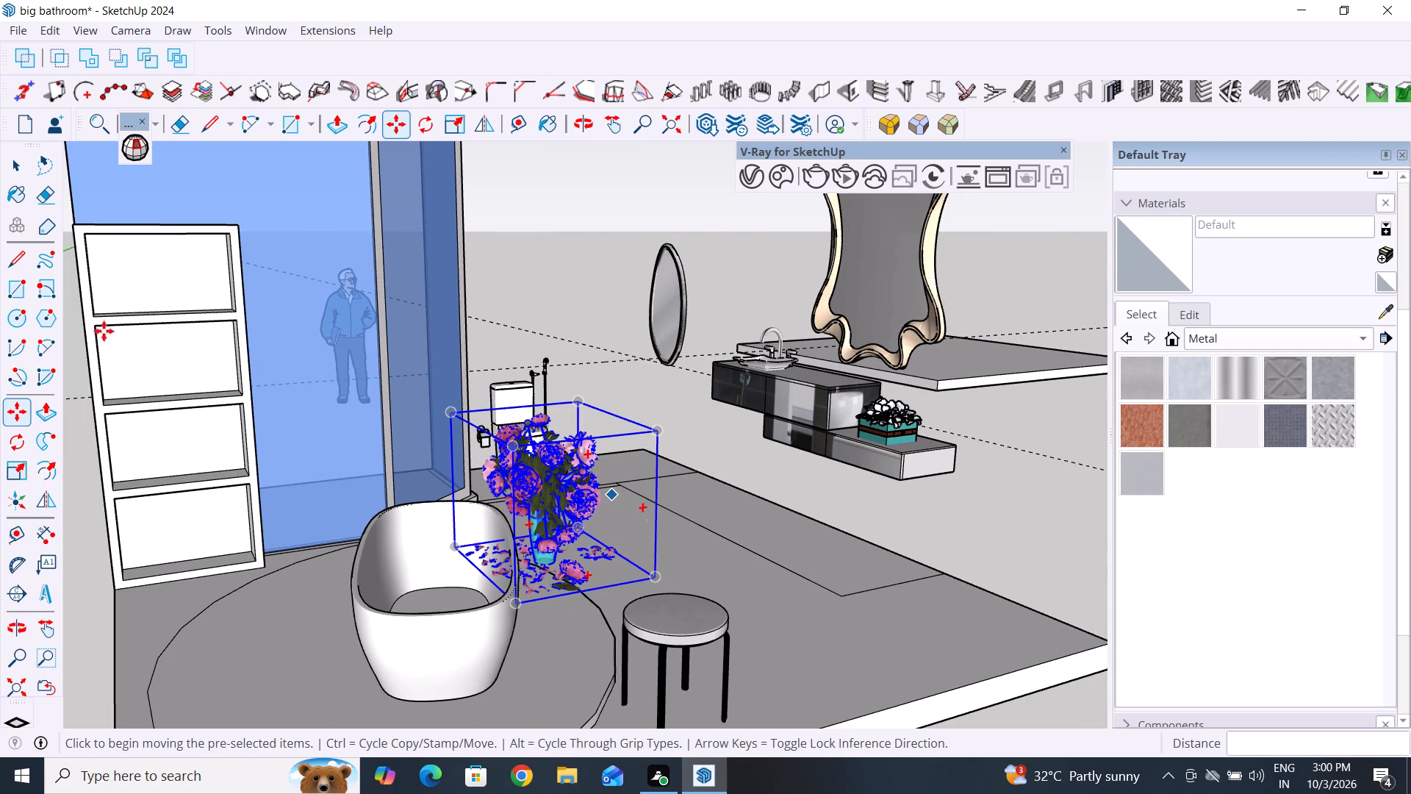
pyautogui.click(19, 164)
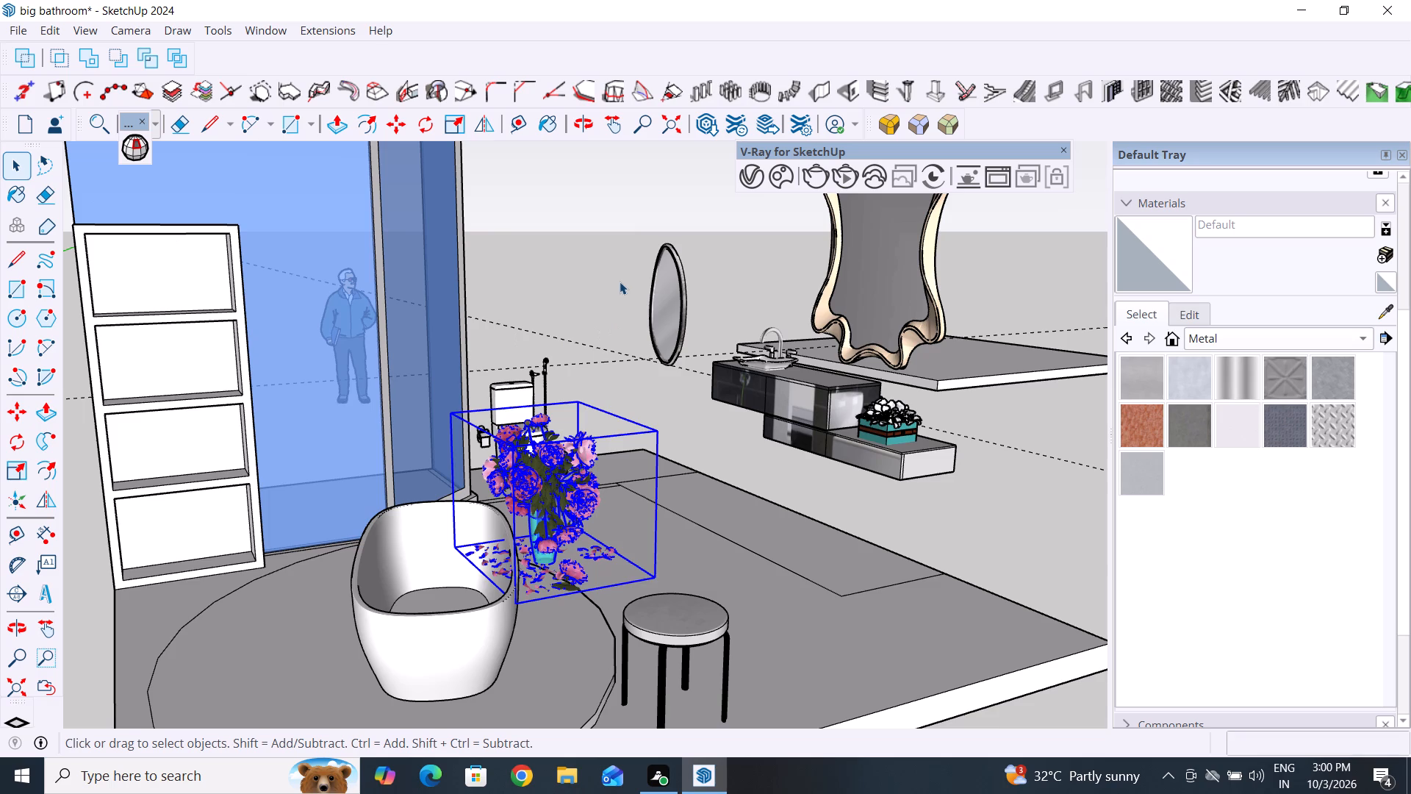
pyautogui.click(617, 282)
# Move the flower vase by its base about 36 inches onto the middle of the round stool's seat.
pyautogui.scroll(-6, 617, 282)
pyautogui.moveTo(653, 440); pyautogui.dragTo(660, 506, button='middle')
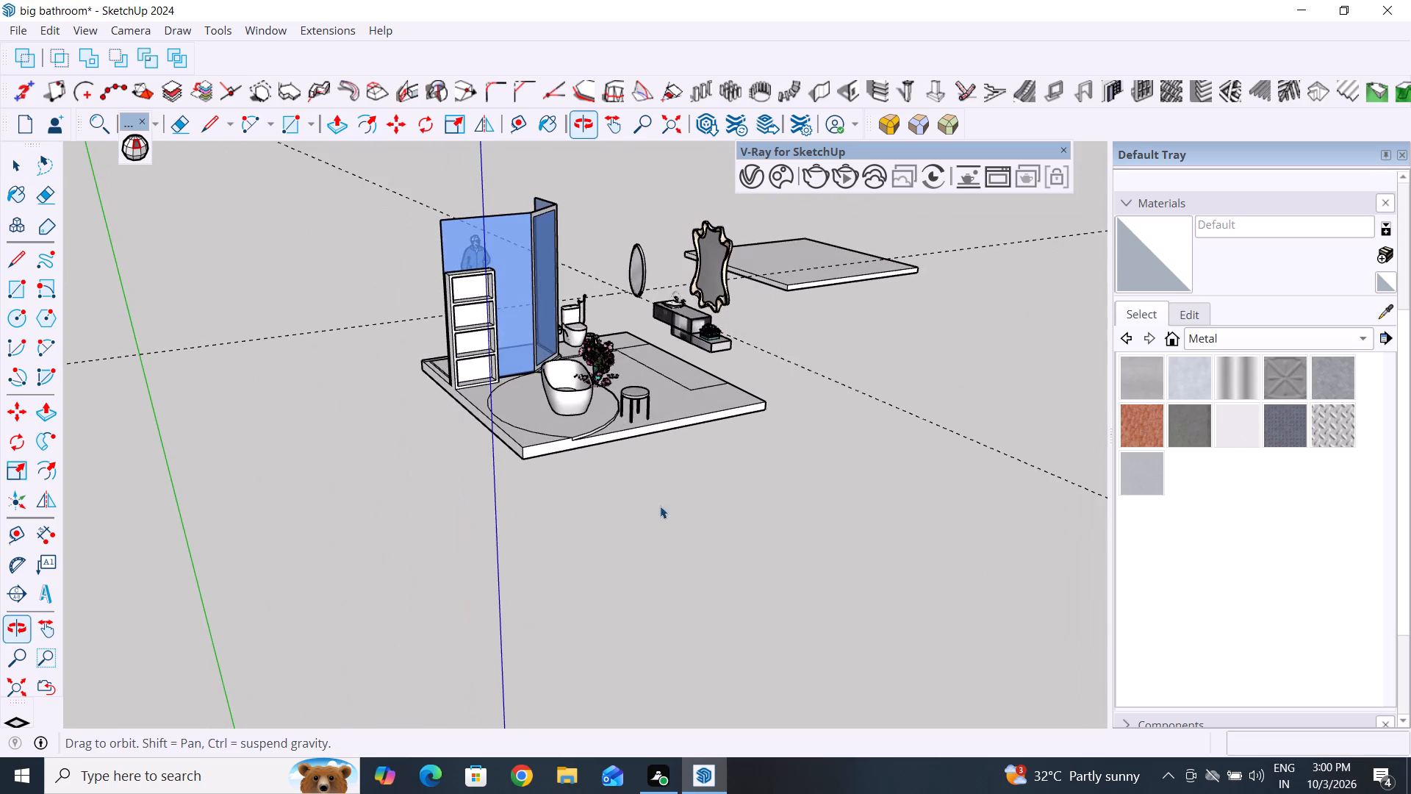
pyautogui.scroll(13, 657, 357)
pyautogui.scroll(2, 431, 408)
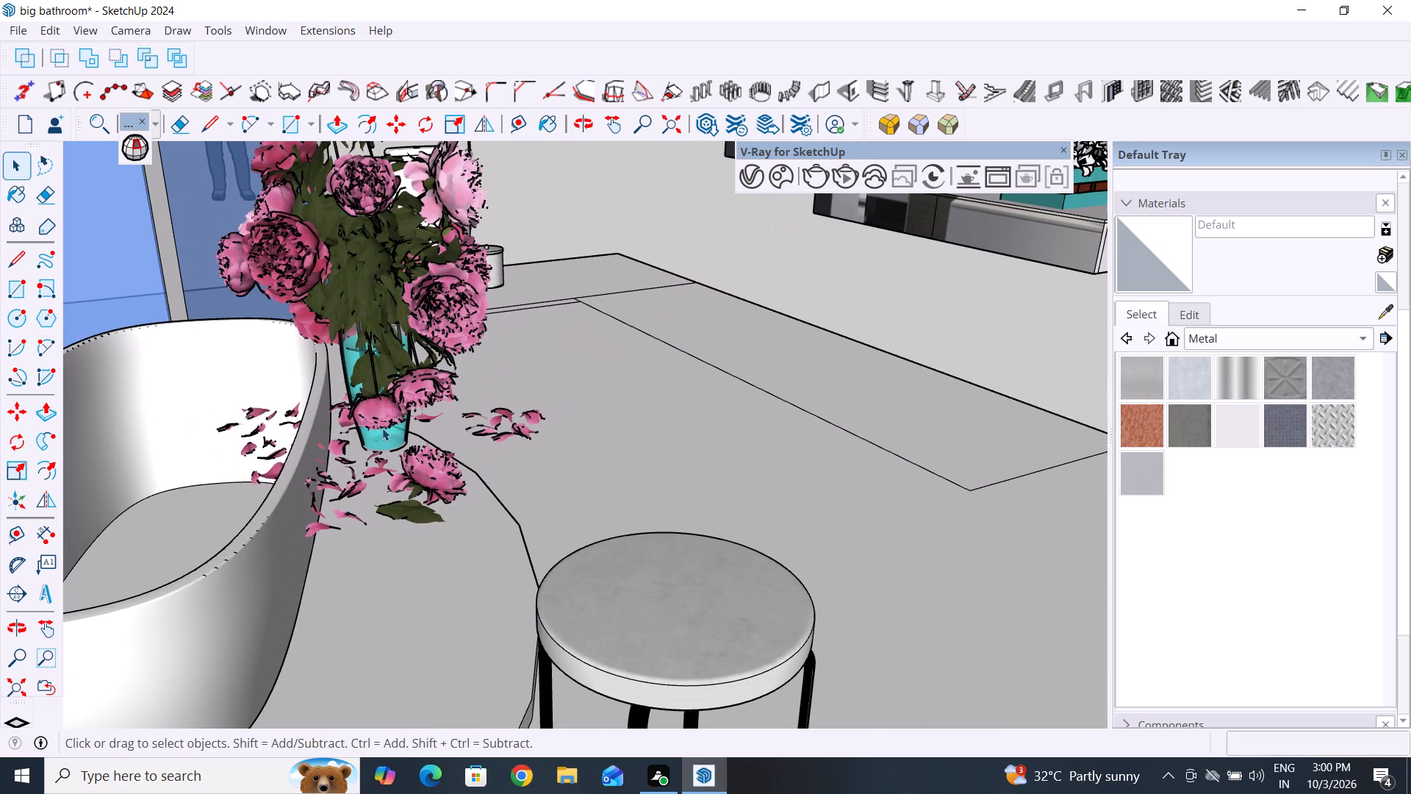
pyautogui.click(376, 434)
pyautogui.press('m')
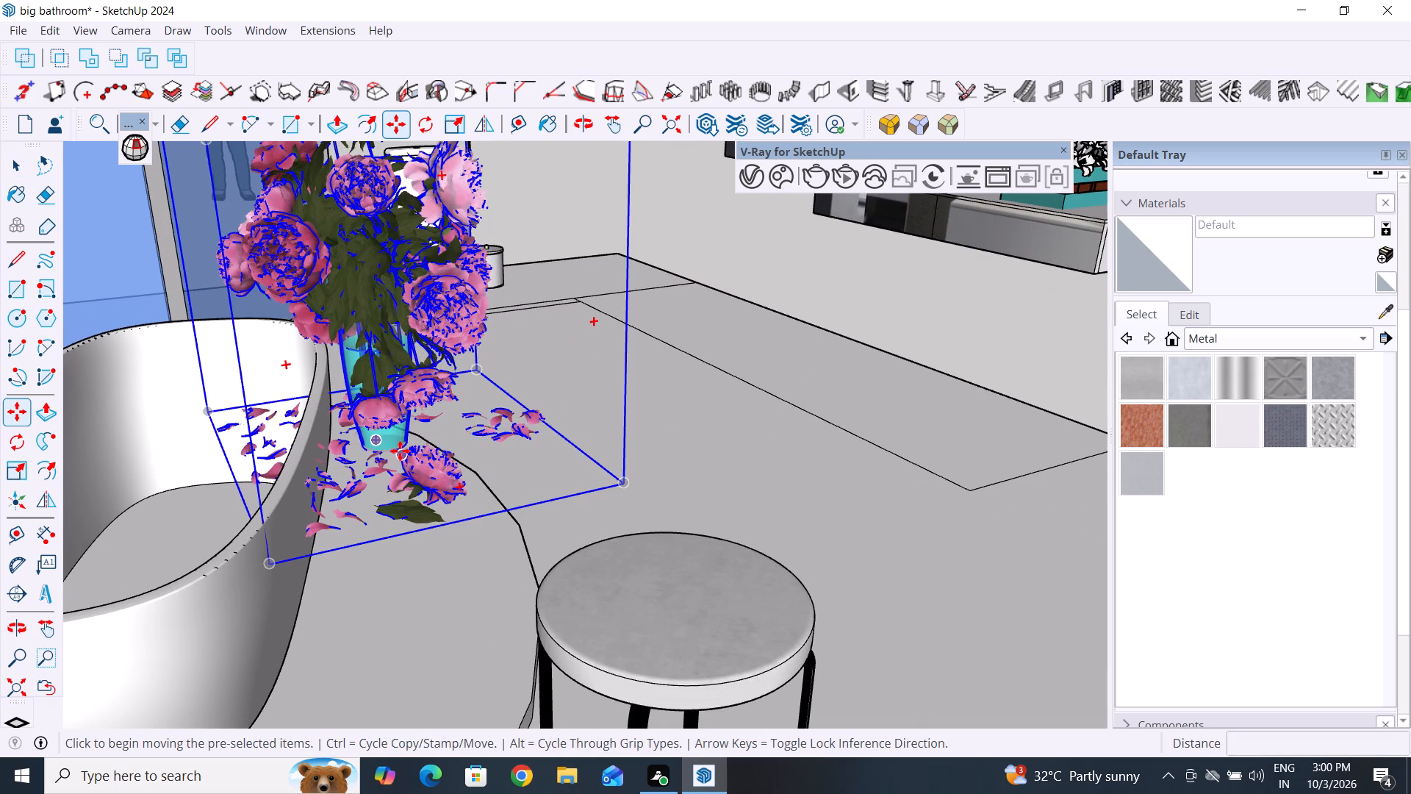
pyautogui.click(393, 445)
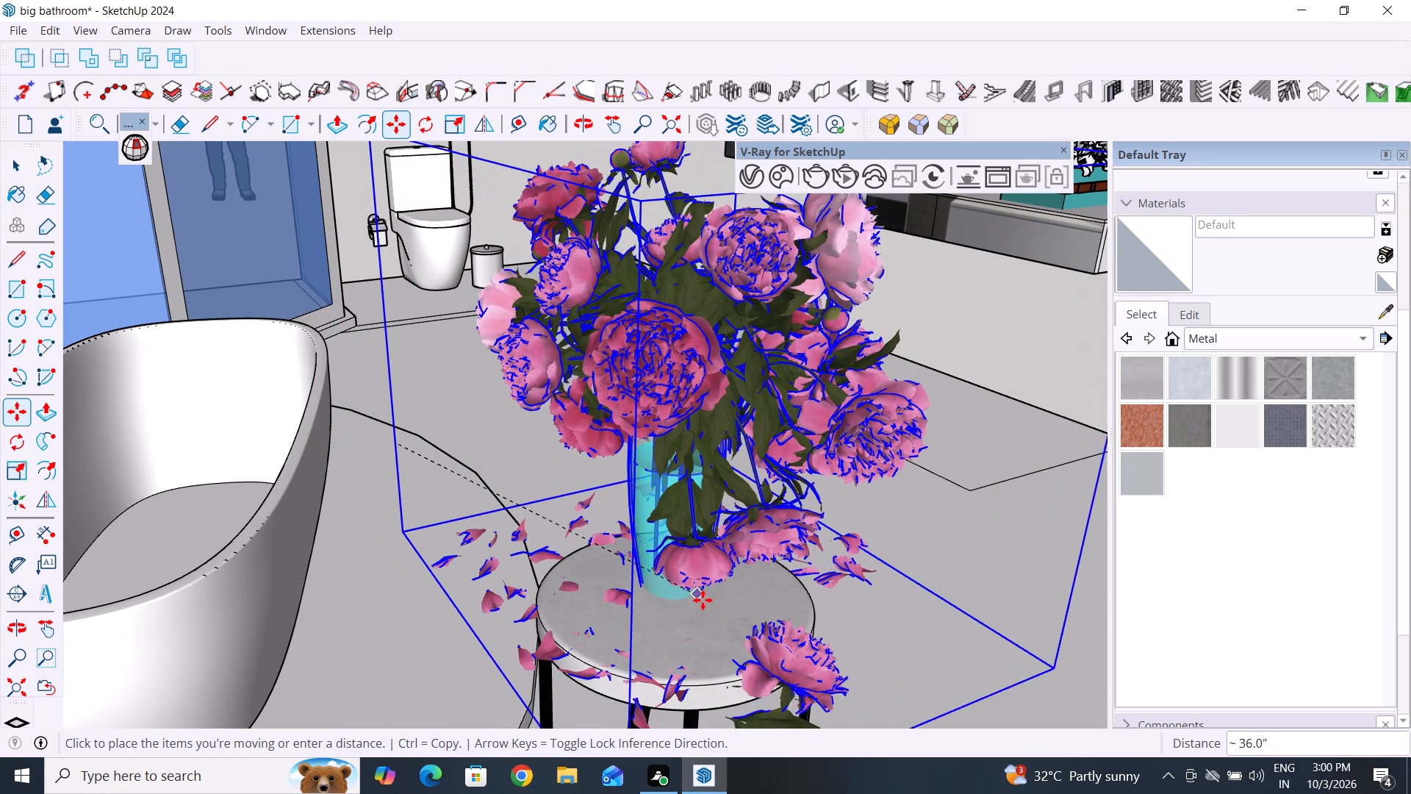
pyautogui.click(704, 602)
pyautogui.scroll(-4, 670, 564)
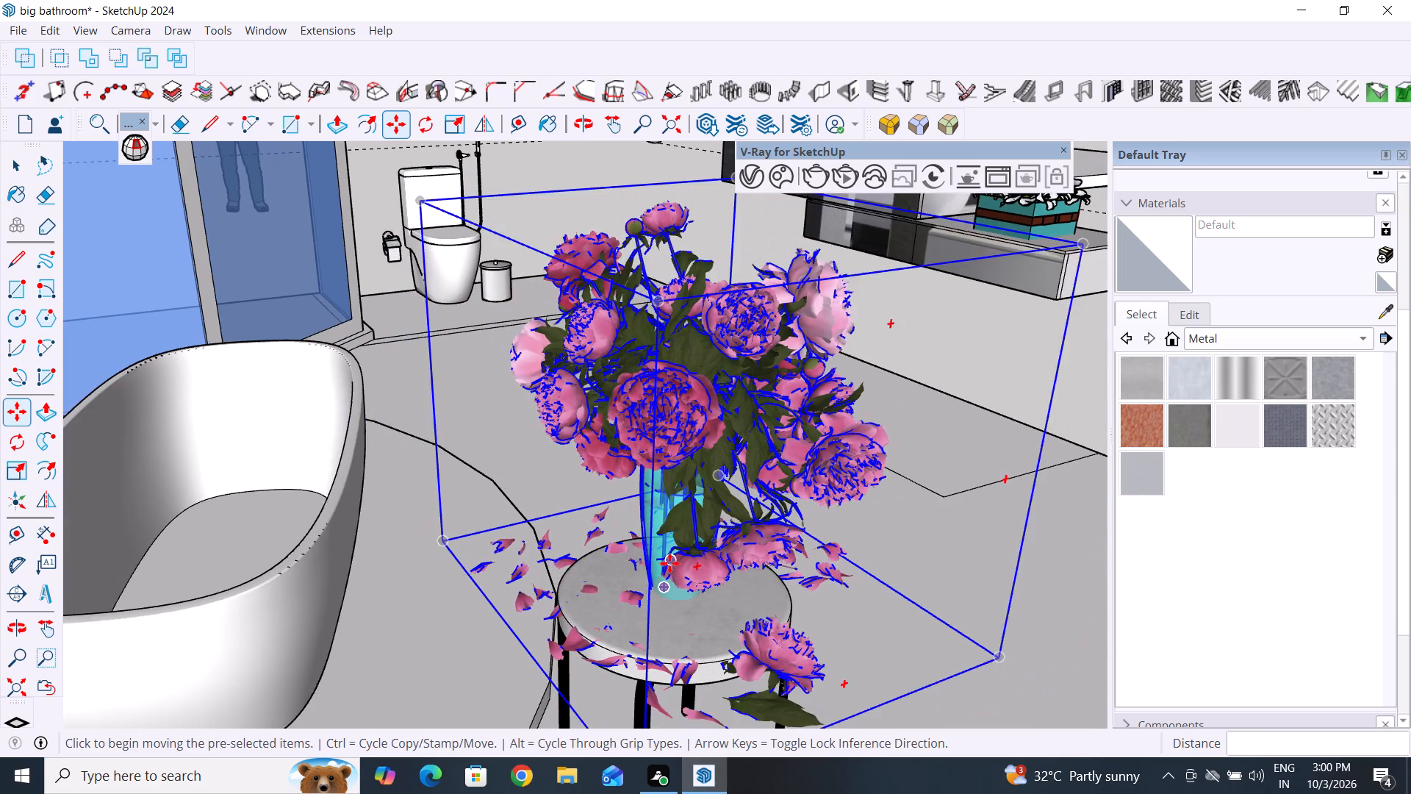
pyautogui.scroll(-5, 669, 563)
pyautogui.moveTo(716, 569); pyautogui.dragTo(677, 504, button='middle')
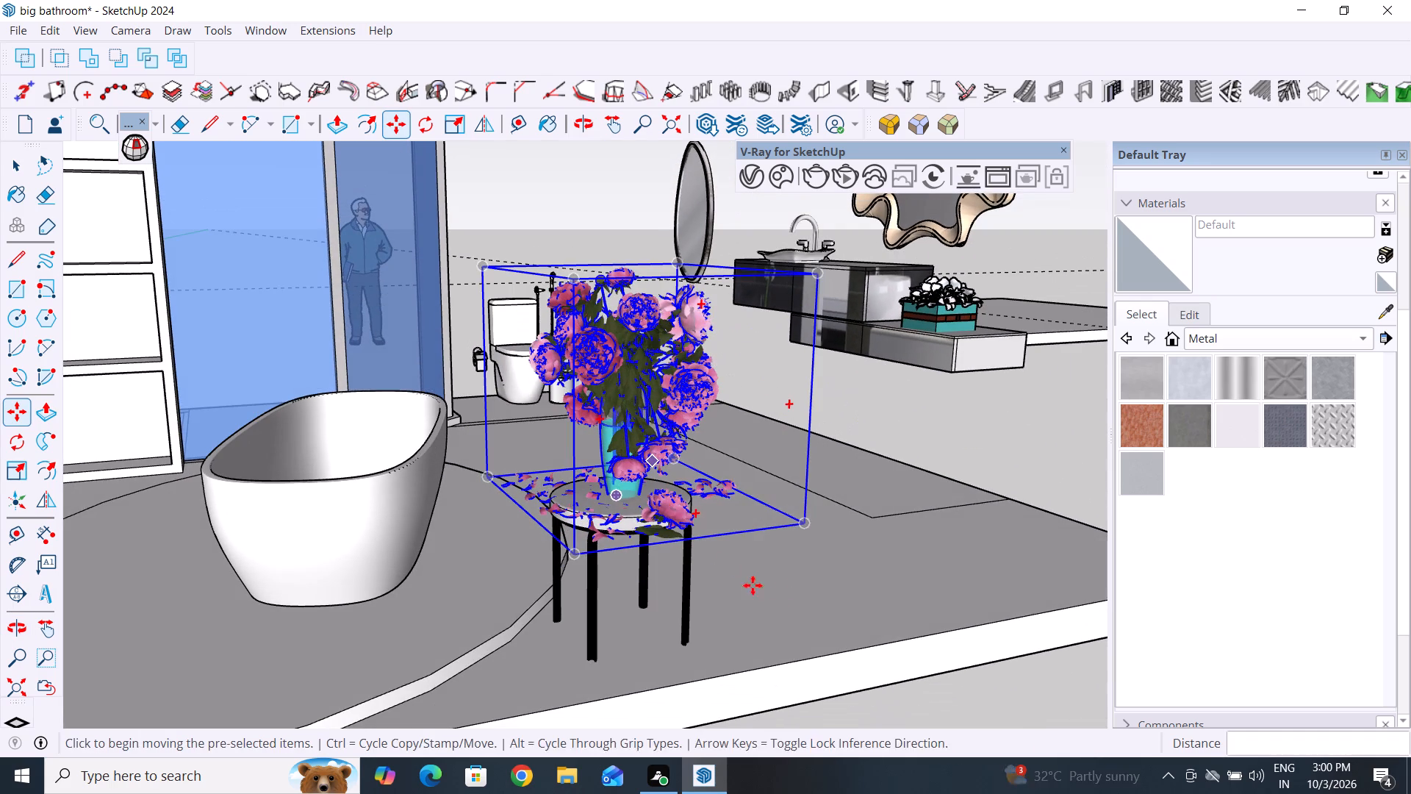
# Scale the flower vase down uniformly from a lower corner by a factor of about 0.36.
pyautogui.press('s')
pyautogui.click(811, 527)
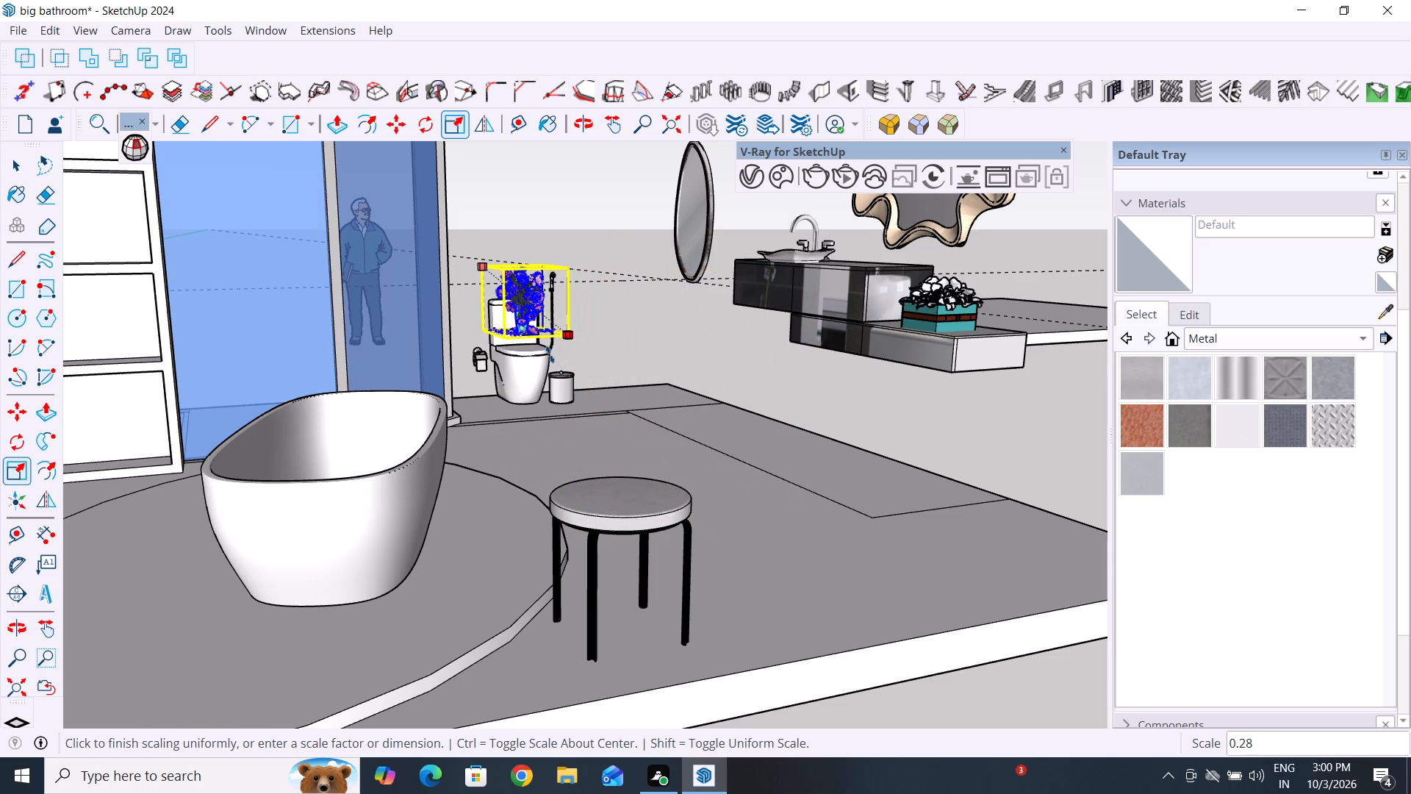
pyautogui.click(575, 372)
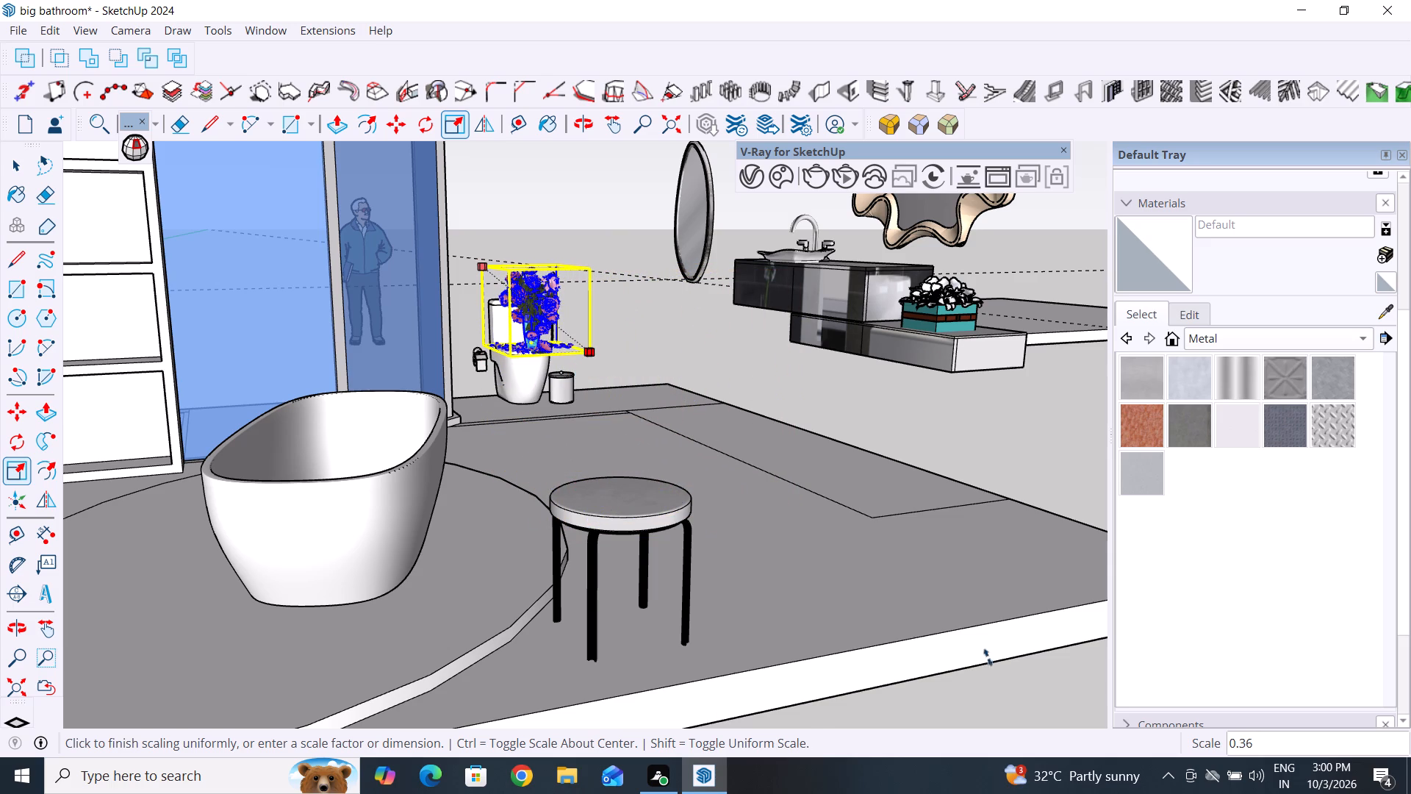
pyautogui.click(17, 159)
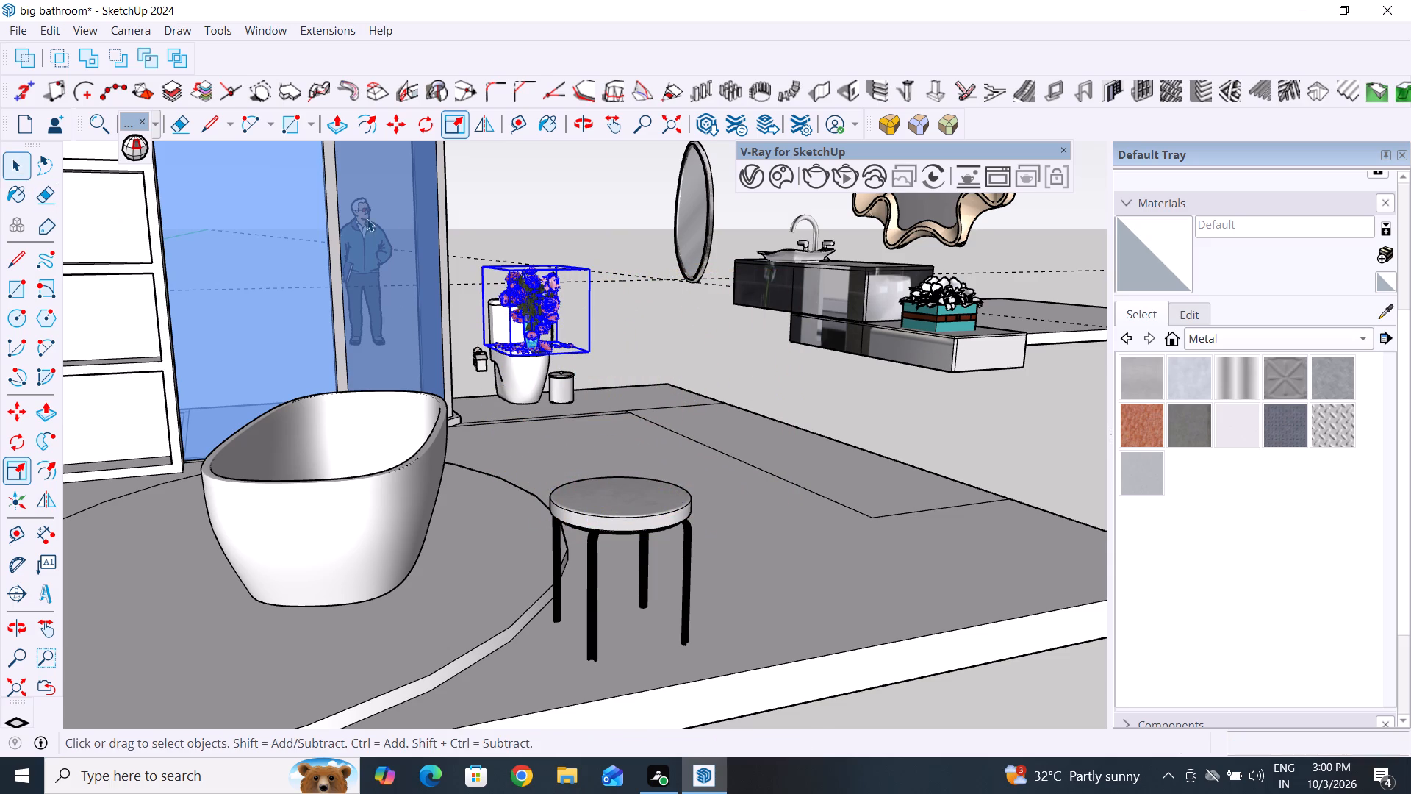
pyautogui.click(493, 203)
# Move the reduced flower vase by its base about 22 inches down onto the stool's seat.
pyautogui.click(545, 319)
pyautogui.press('m')
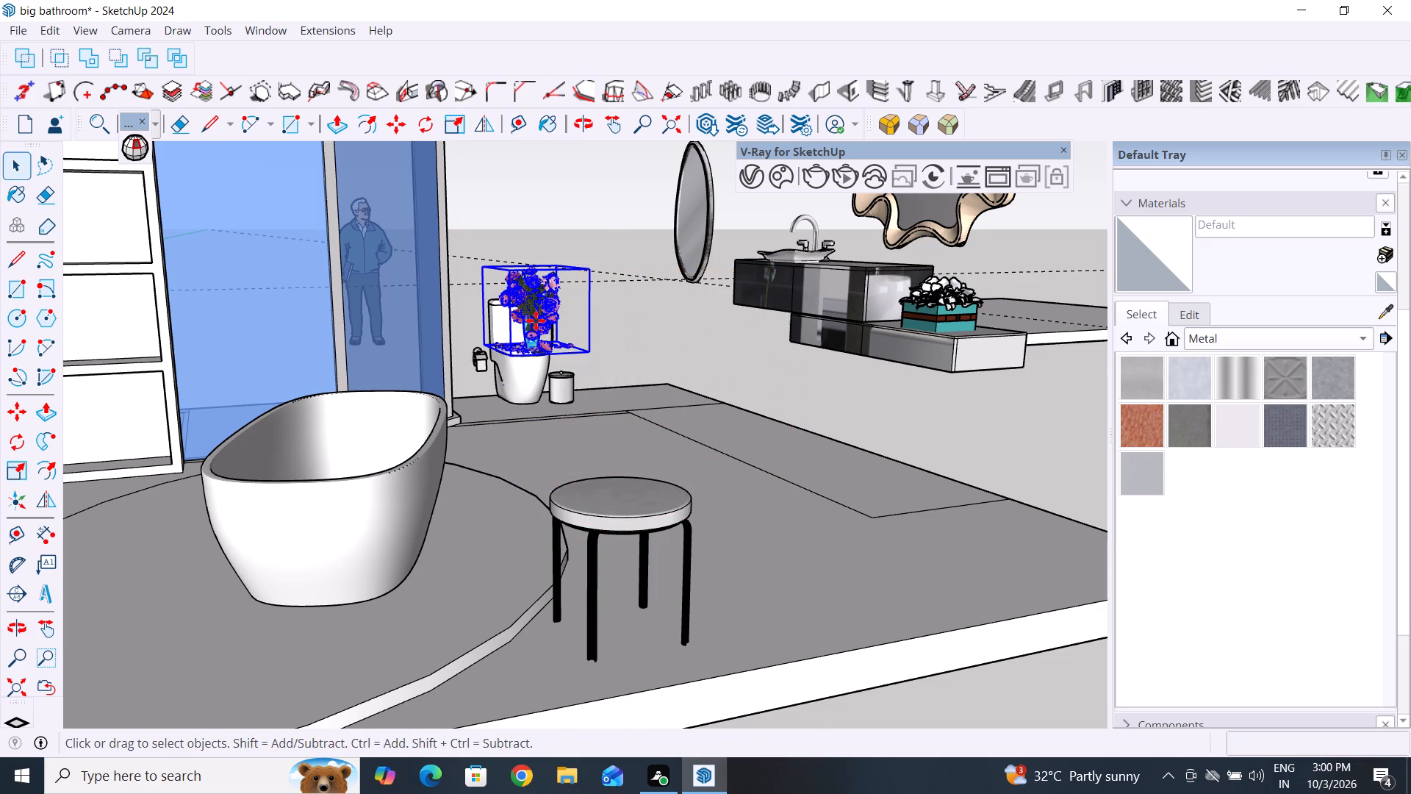
pyautogui.click(525, 354)
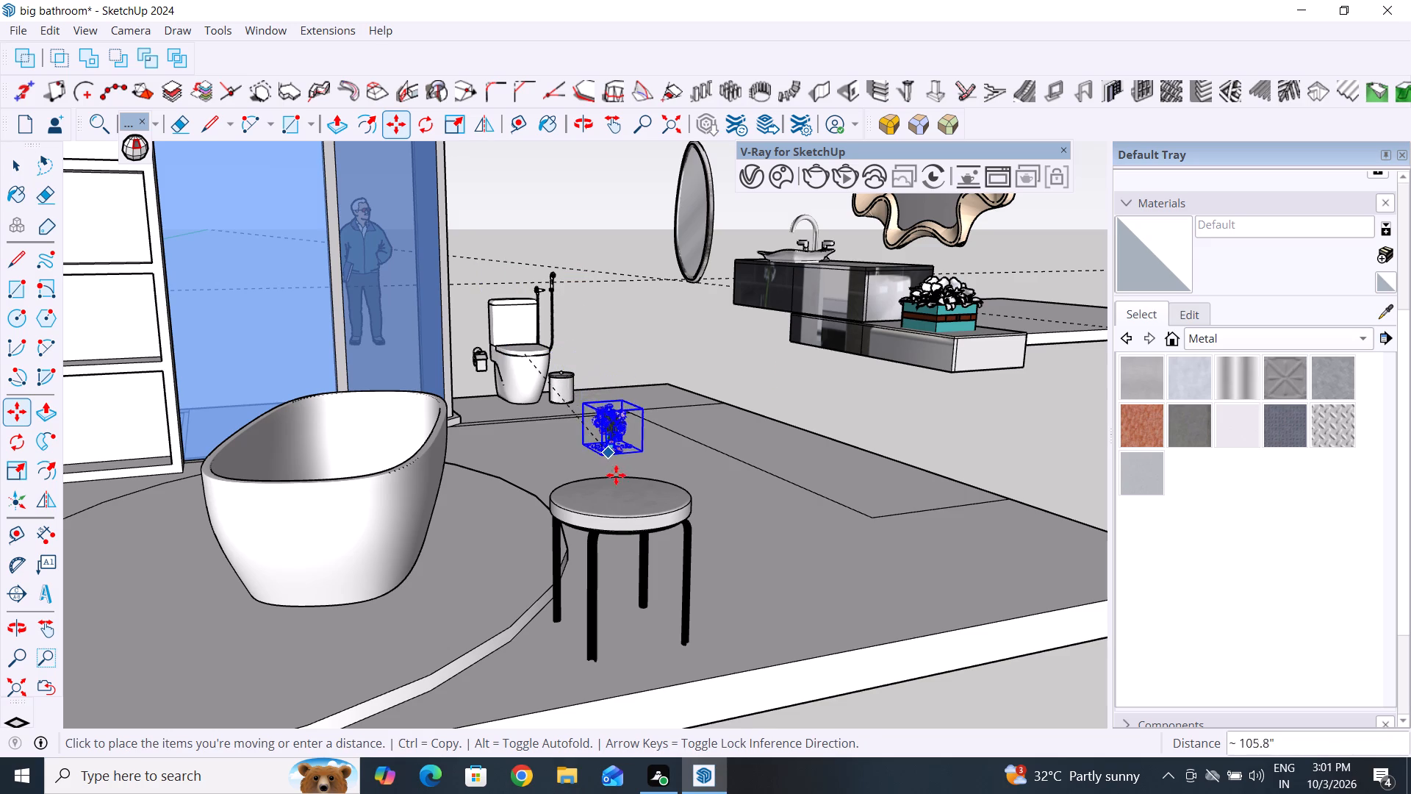
pyautogui.click(617, 506)
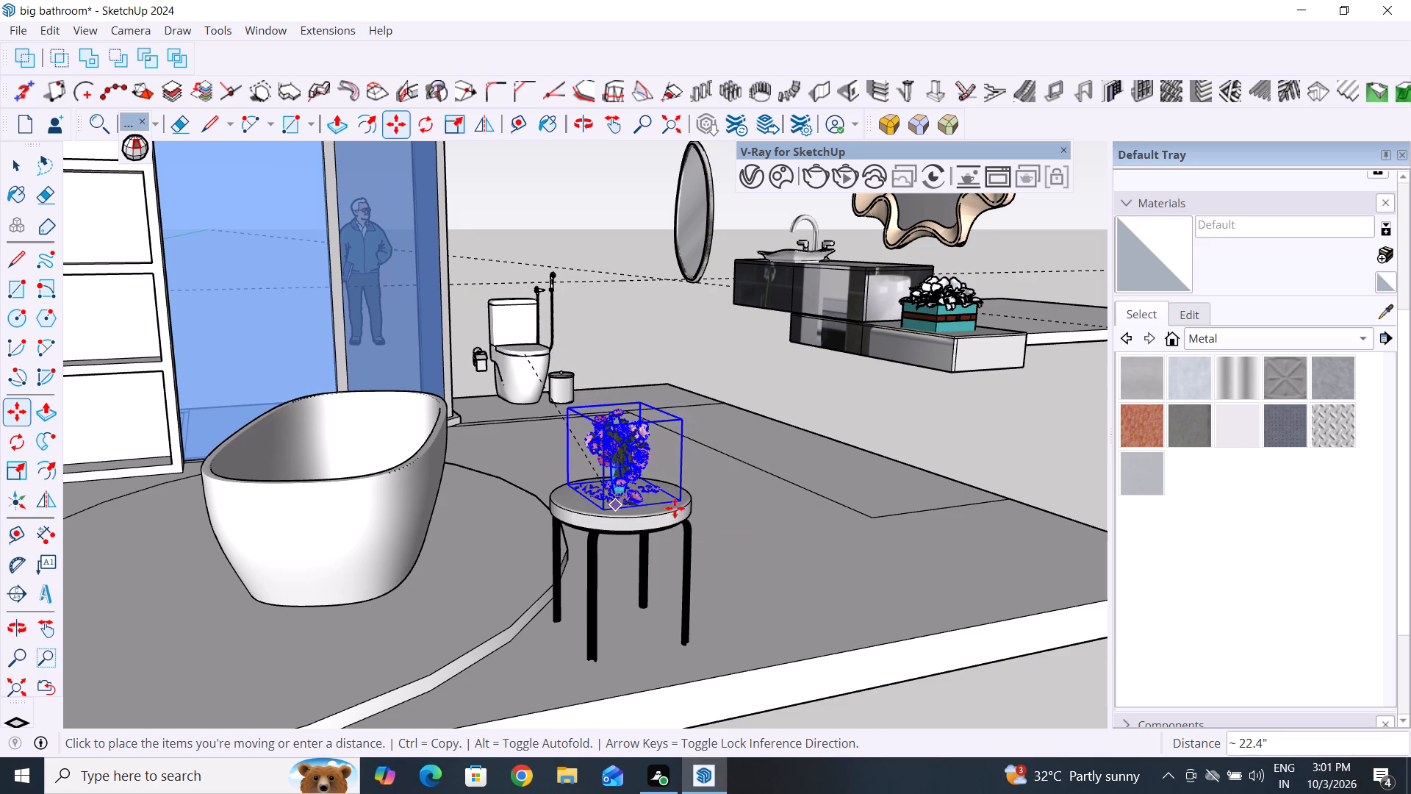
# Scale the flower vase up uniformly from a lower corner by a factor of about 1.06.
pyautogui.moveTo(751, 554); pyautogui.dragTo(722, 596, button='middle')
pyautogui.scroll(4, 517, 511)
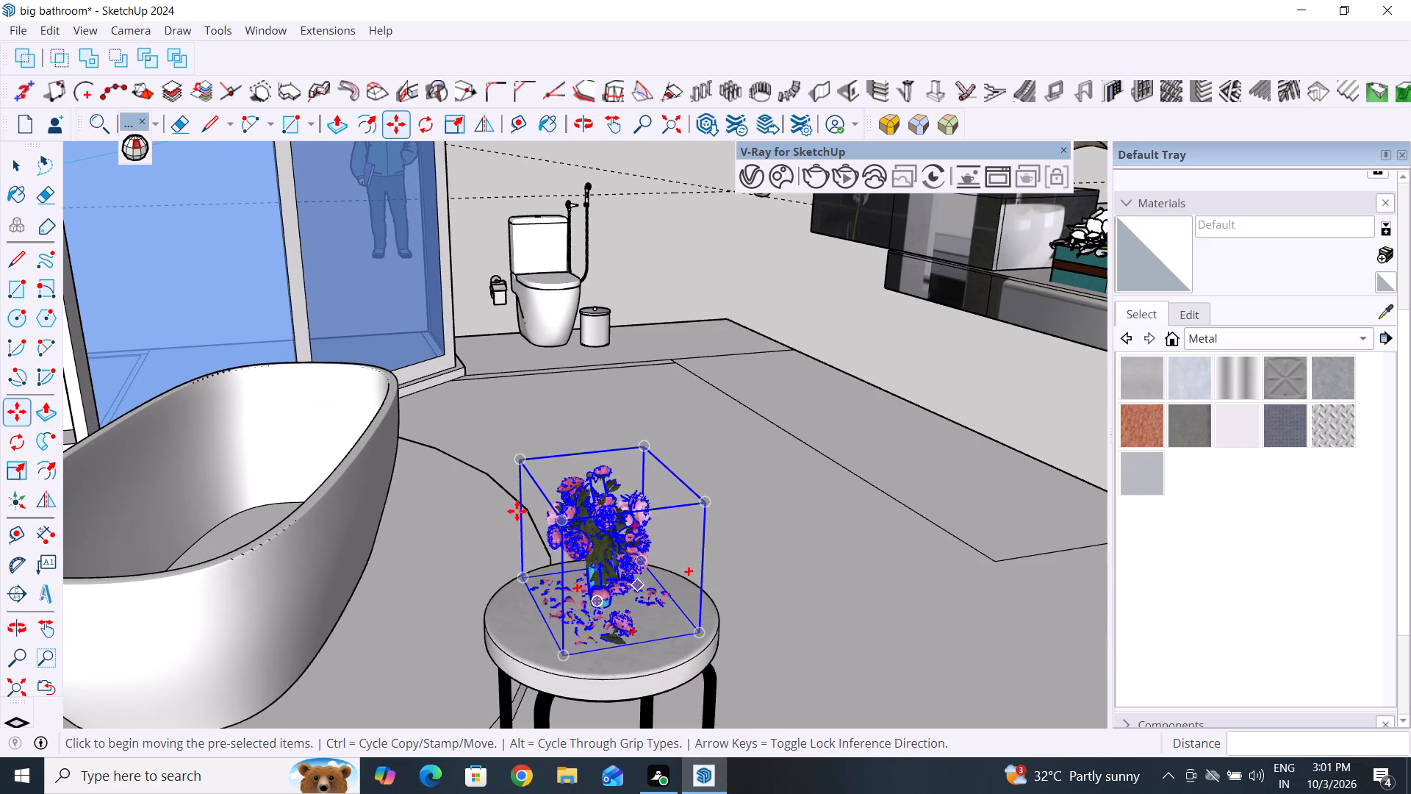
pyautogui.scroll(4, 606, 496)
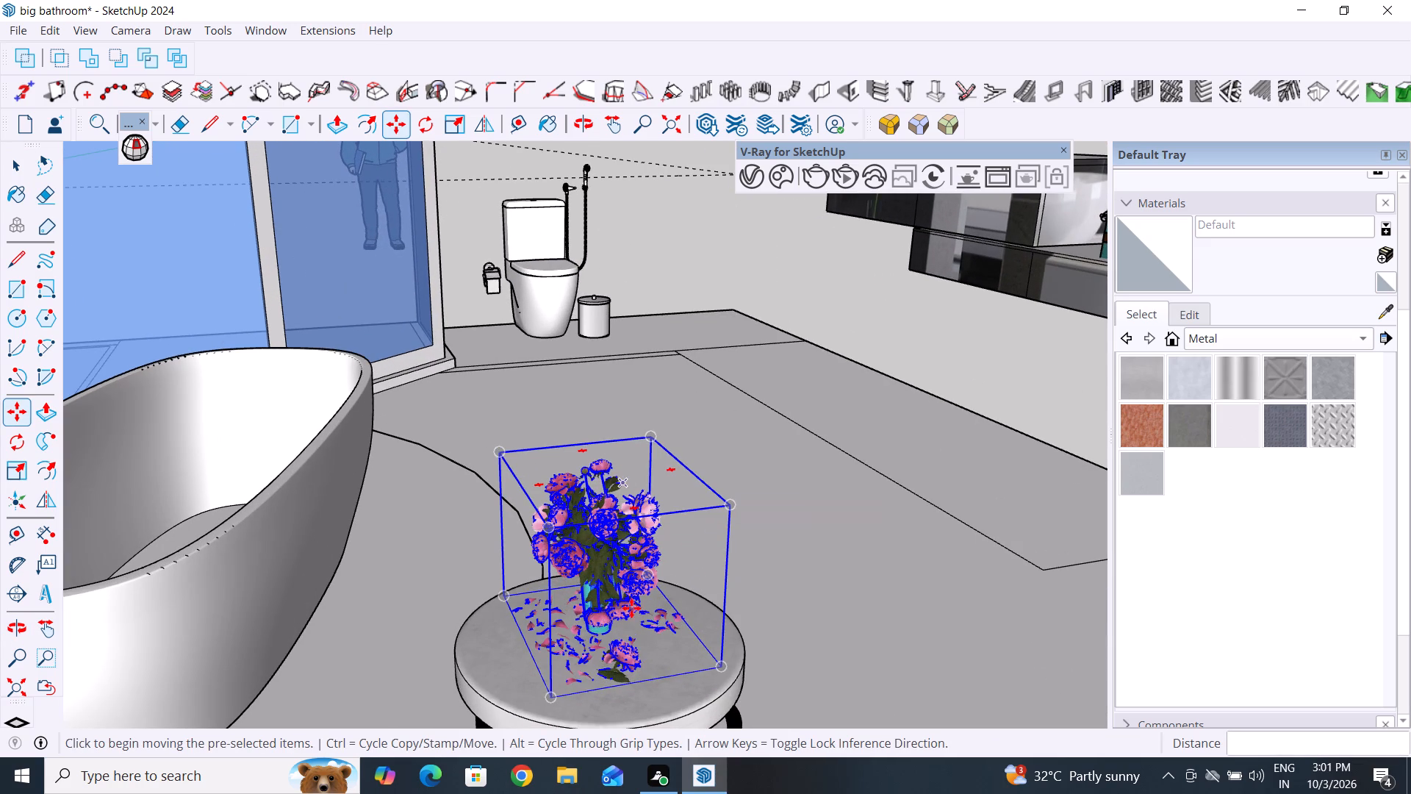
pyautogui.moveTo(636, 612); pyautogui.dragTo(835, 600, button='middle')
pyautogui.scroll(-4, 748, 472)
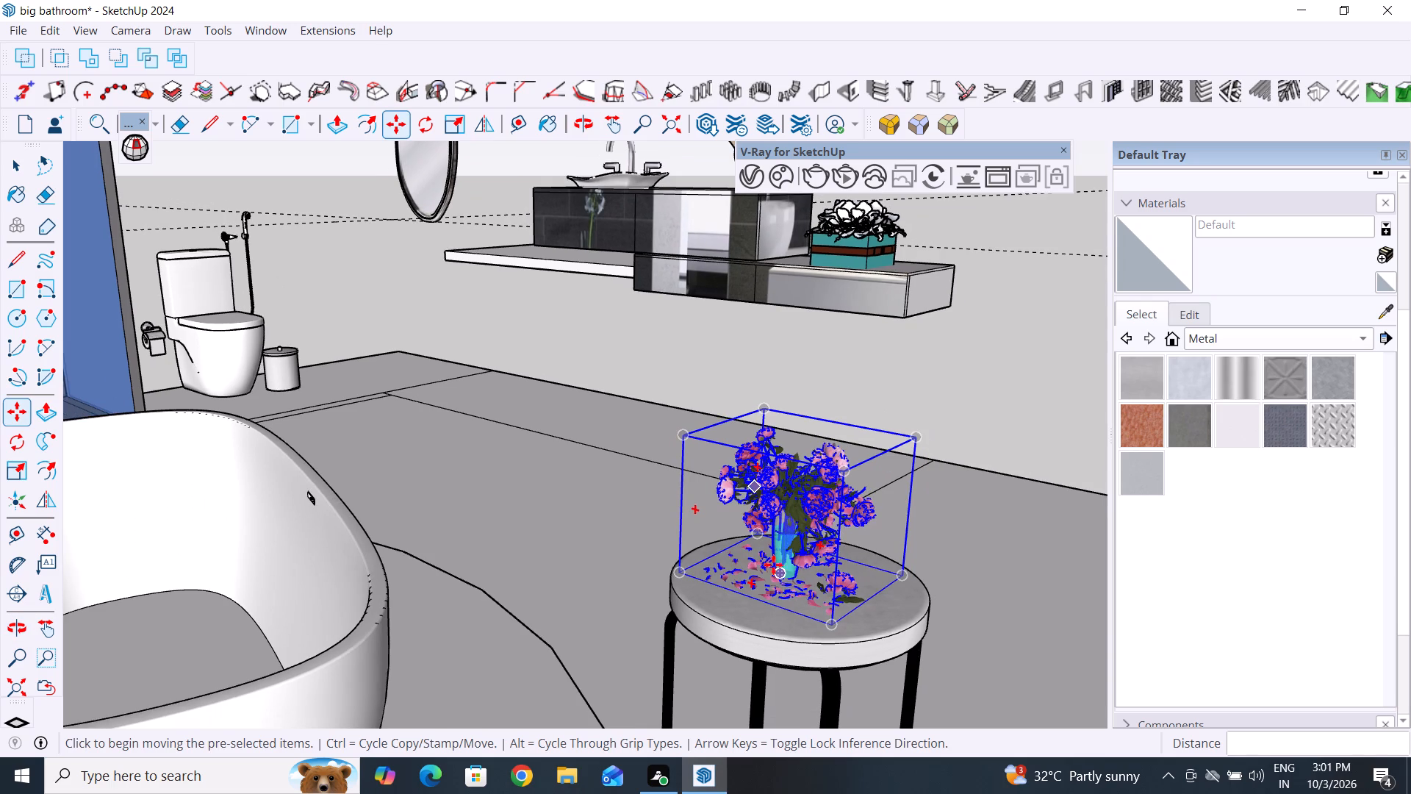
pyautogui.scroll(4, 856, 642)
pyautogui.scroll(1, 953, 630)
pyautogui.moveTo(949, 626); pyautogui.dragTo(834, 512, button='middle')
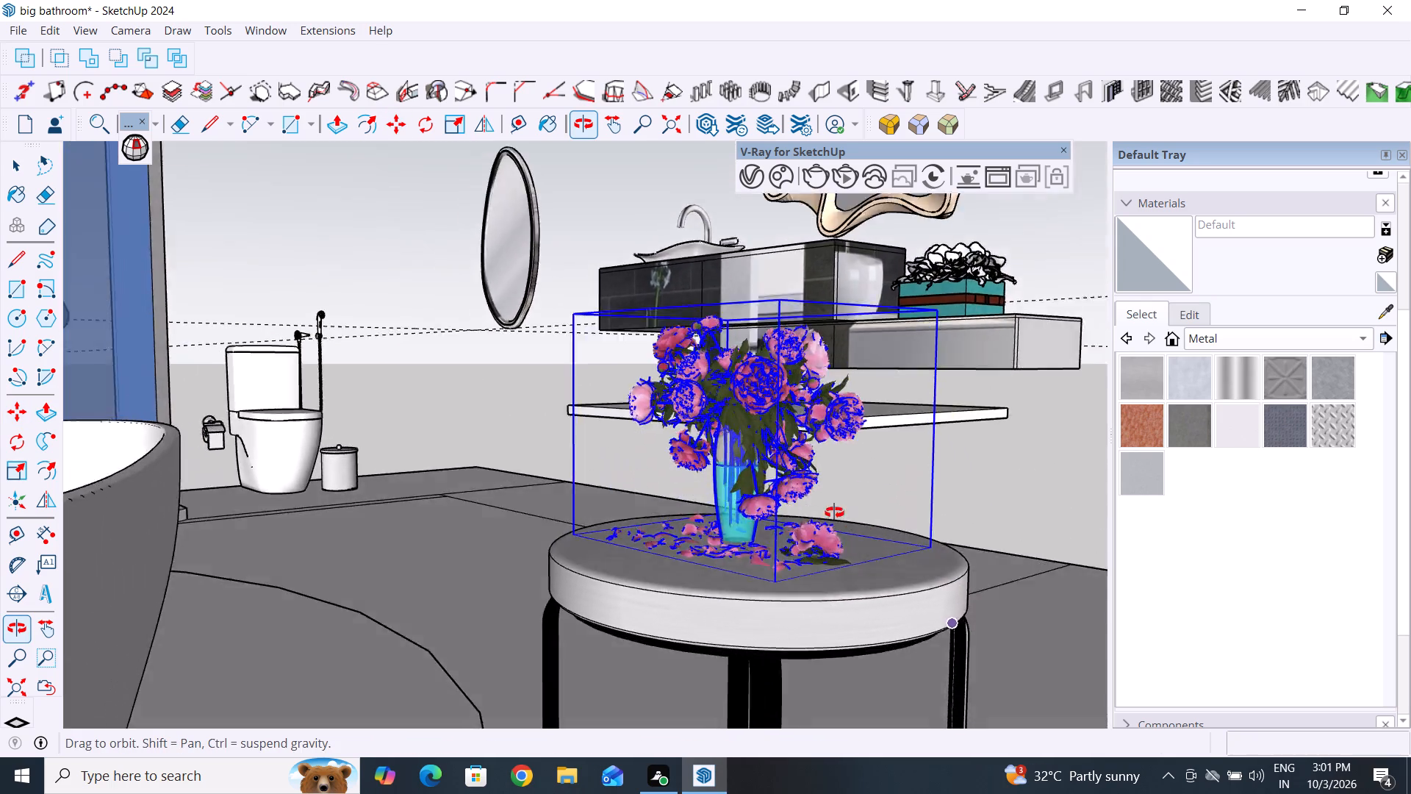
pyautogui.moveTo(834, 512); pyautogui.dragTo(521, 563, button='middle')
pyautogui.scroll(-5, 632, 527)
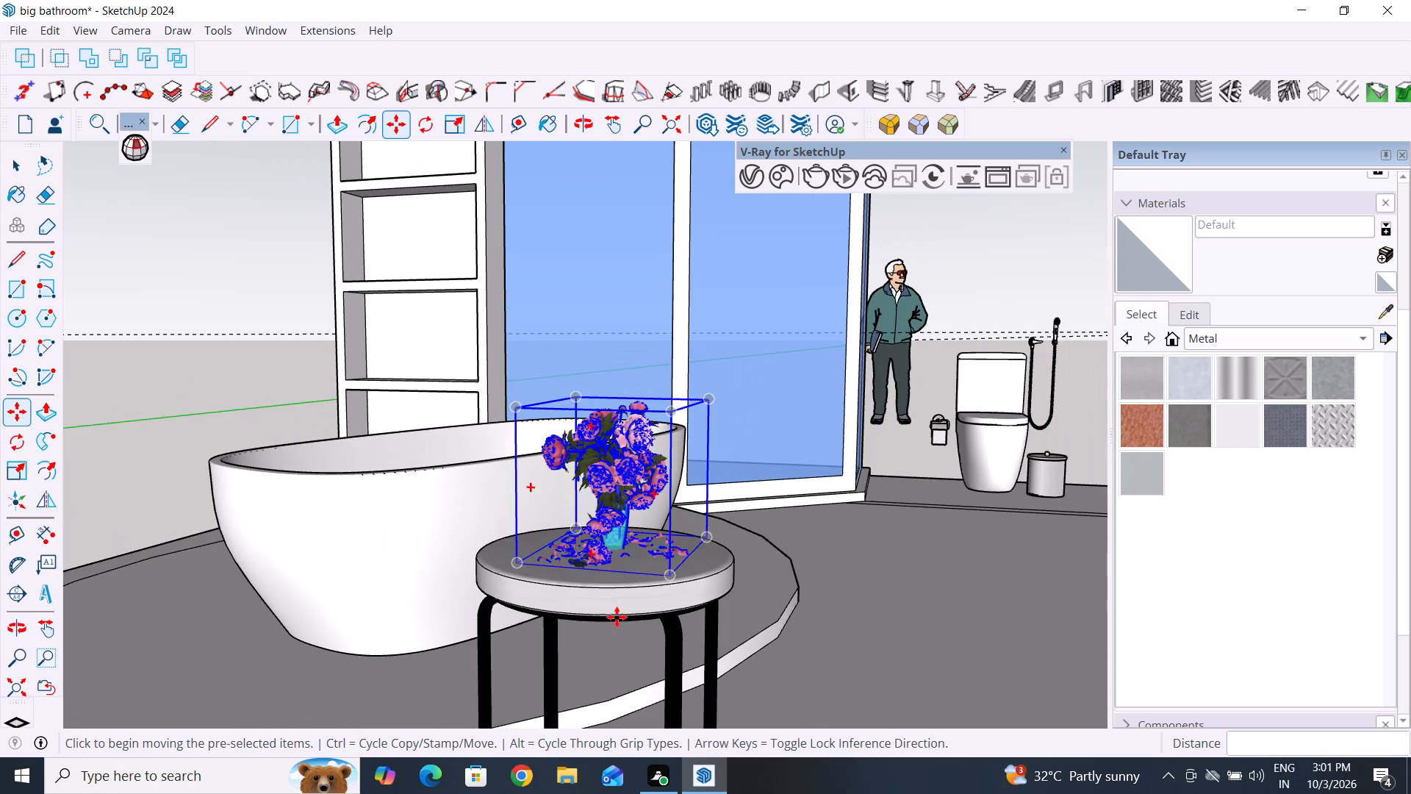
pyautogui.scroll(9, 617, 619)
pyautogui.scroll(4, 666, 571)
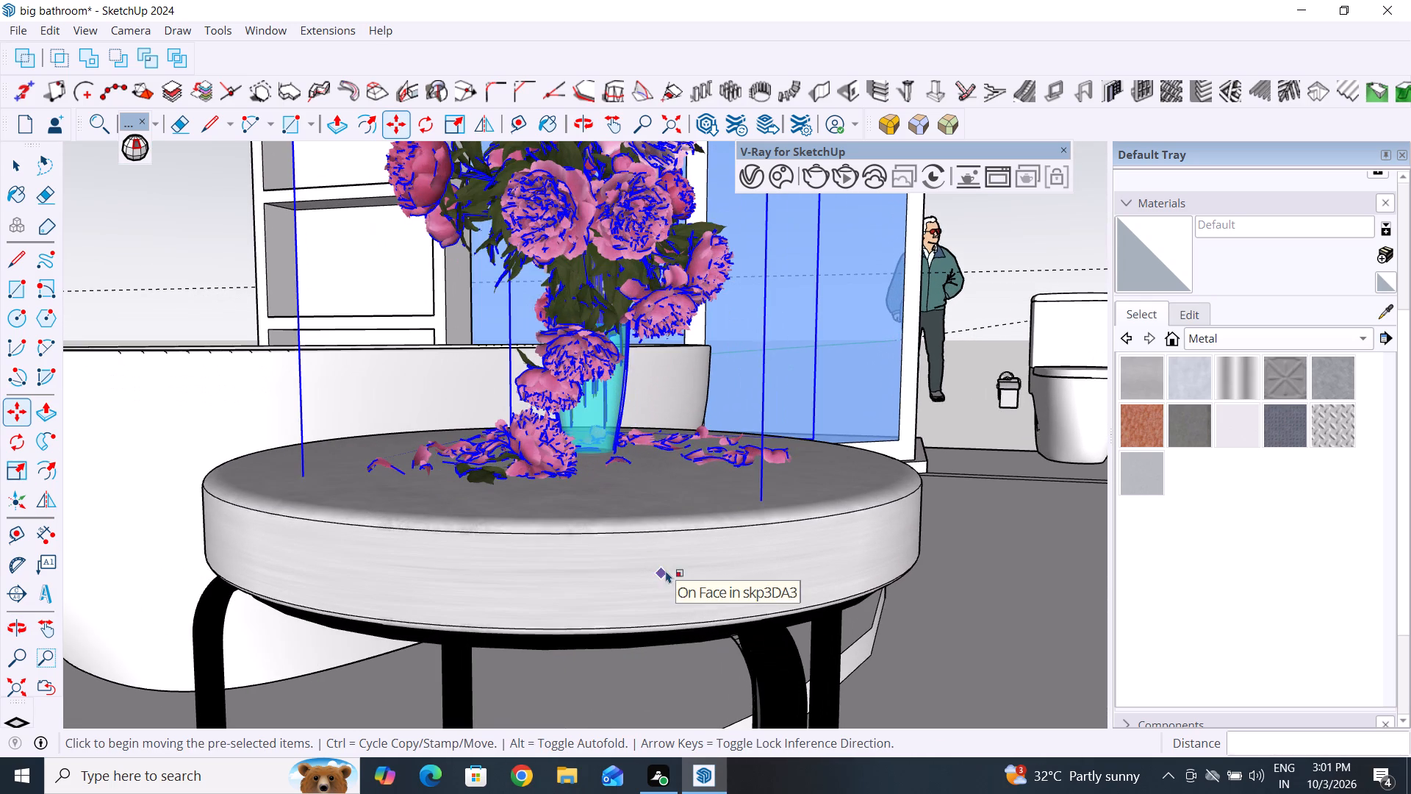
pyautogui.press('s')
pyautogui.click(762, 503)
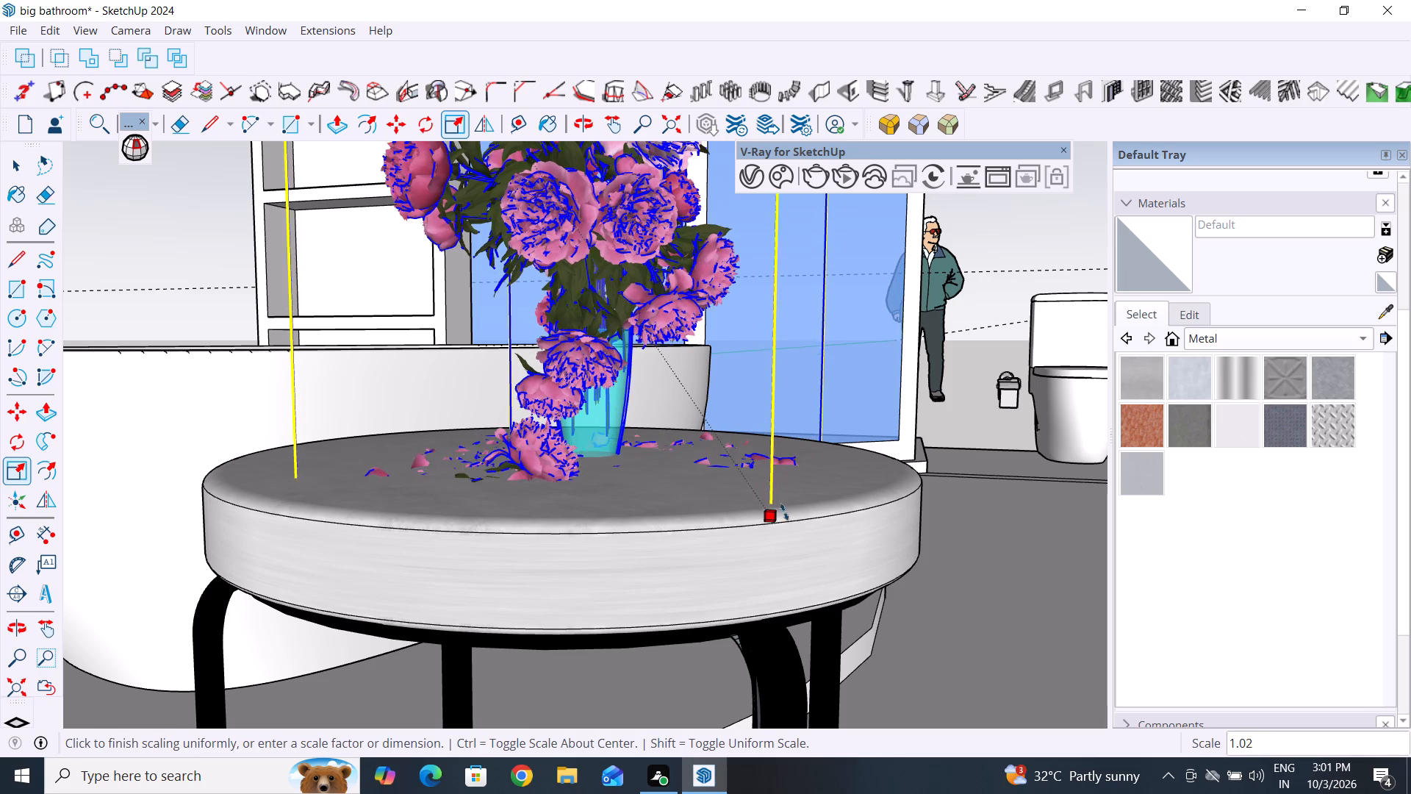
pyautogui.click(812, 530)
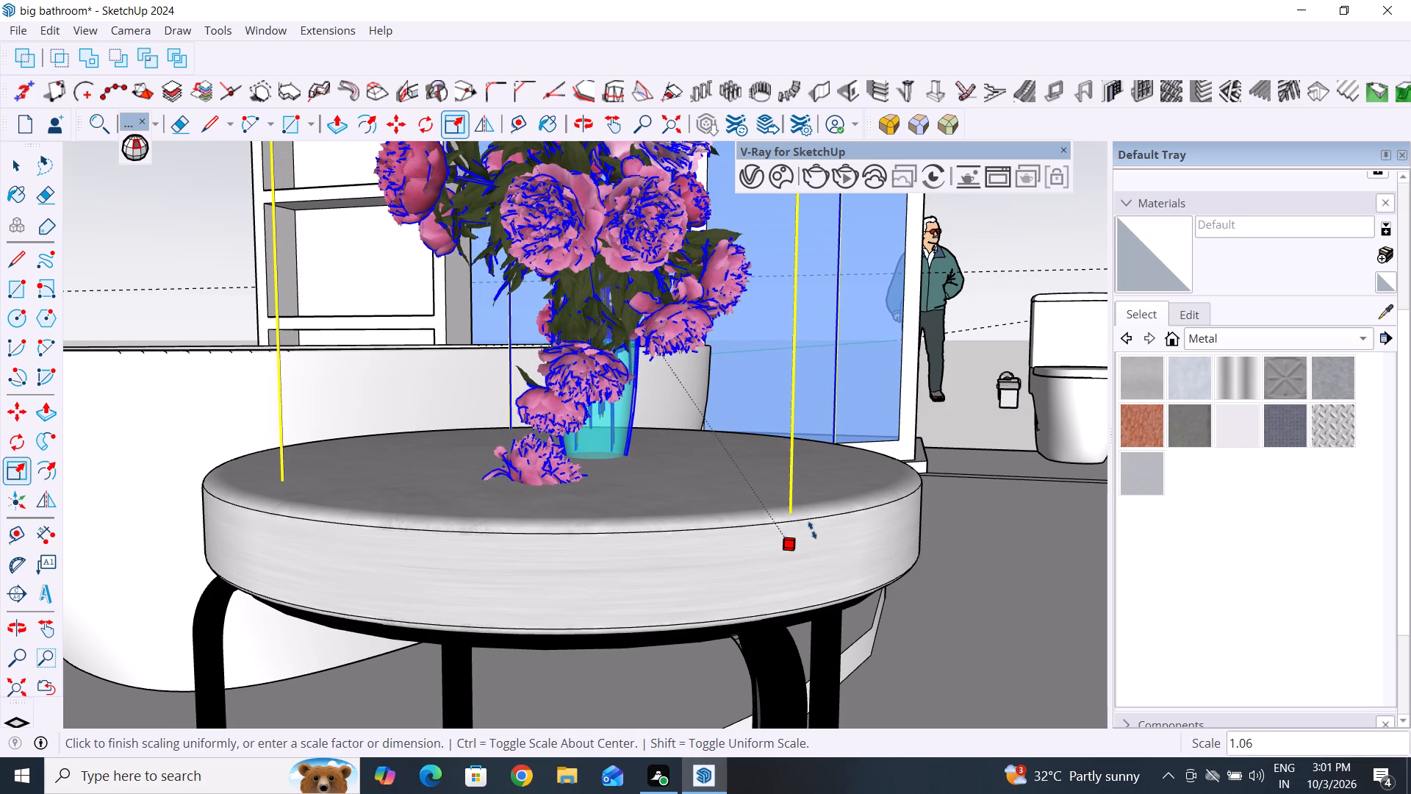
pyautogui.click(21, 168)
# Move the flower vase up about 0.8 inches so its base and petals sit on top of the stool's seat, then deselect it.
pyautogui.scroll(-4, 696, 456)
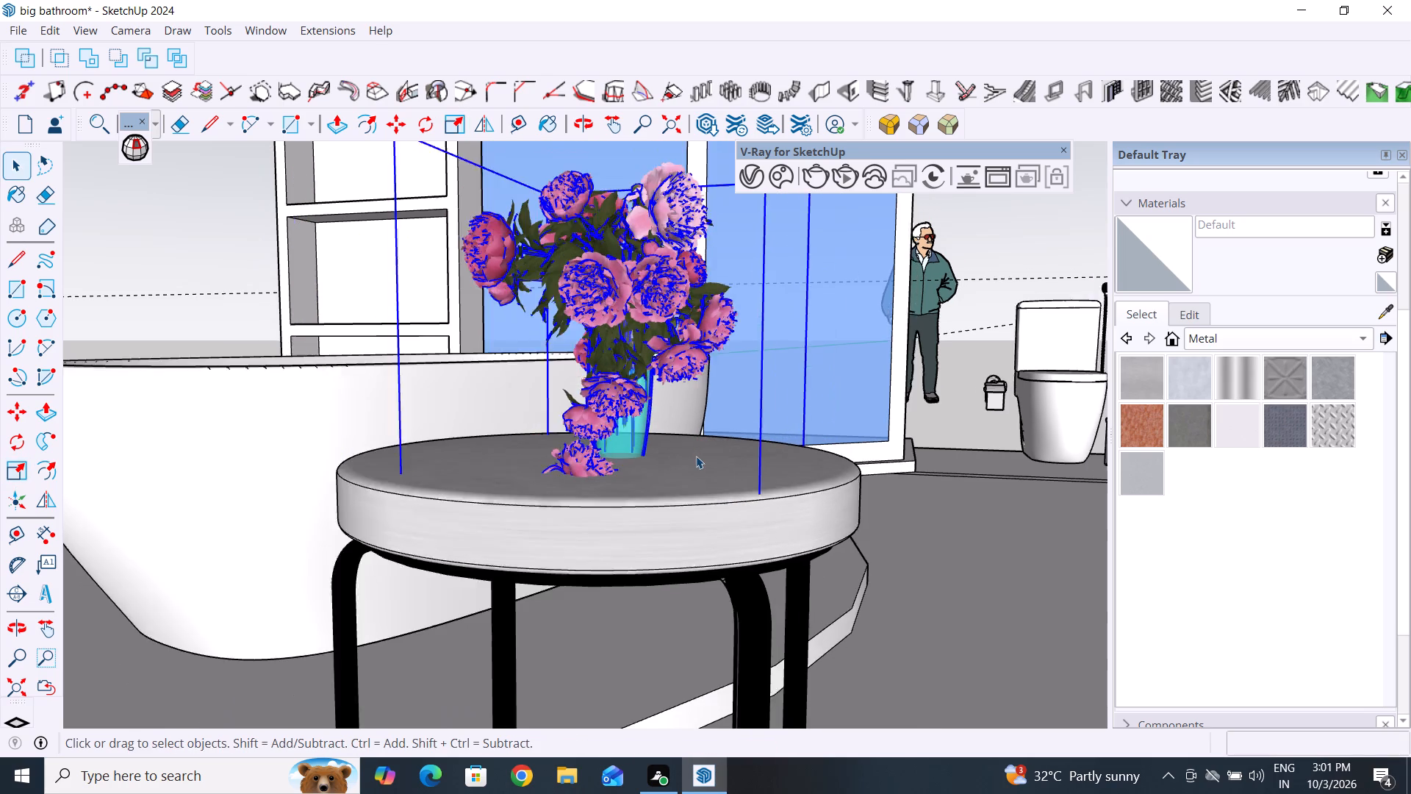
pyautogui.scroll(-5, 696, 456)
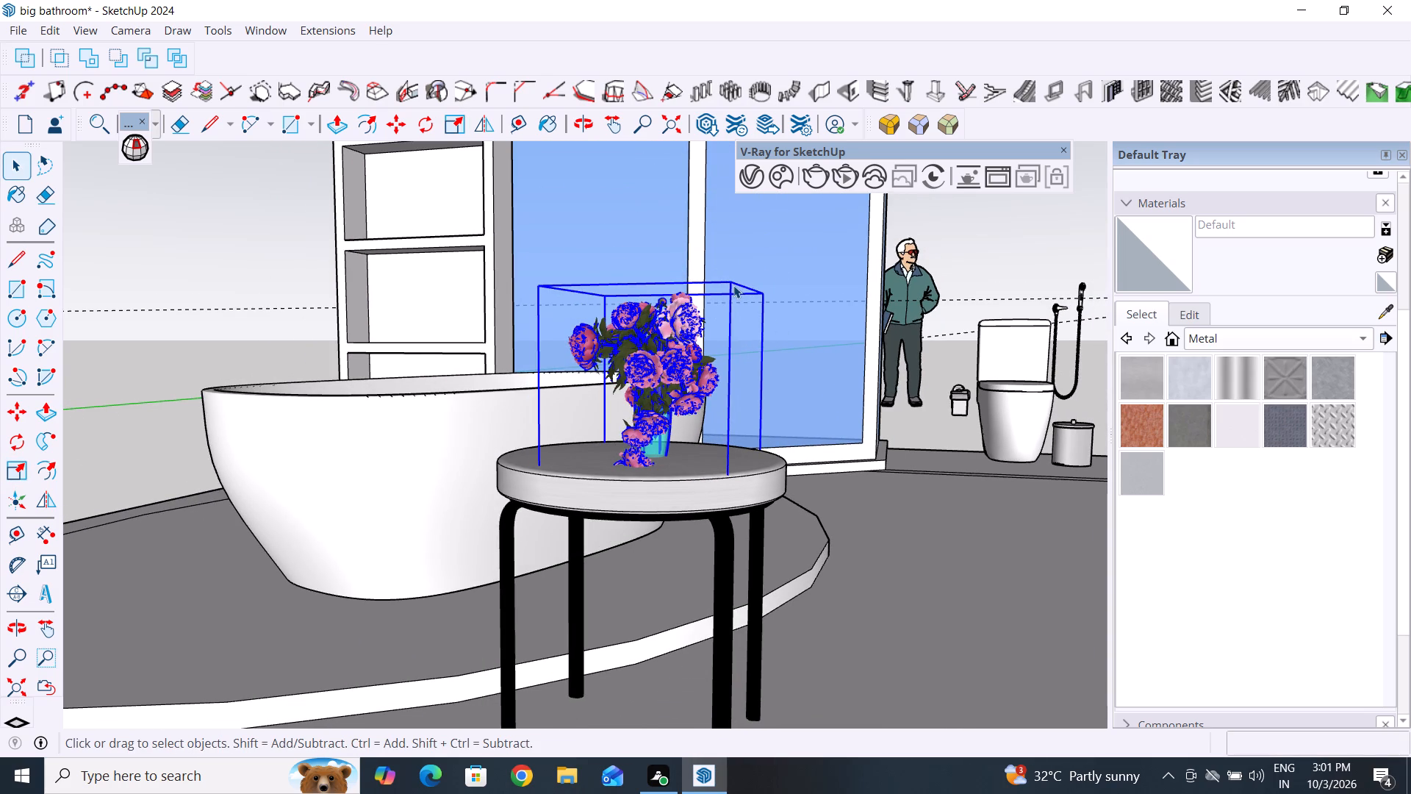
pyautogui.click(733, 285)
pyautogui.click(640, 437)
pyautogui.moveTo(692, 515); pyautogui.dragTo(708, 489, button='middle')
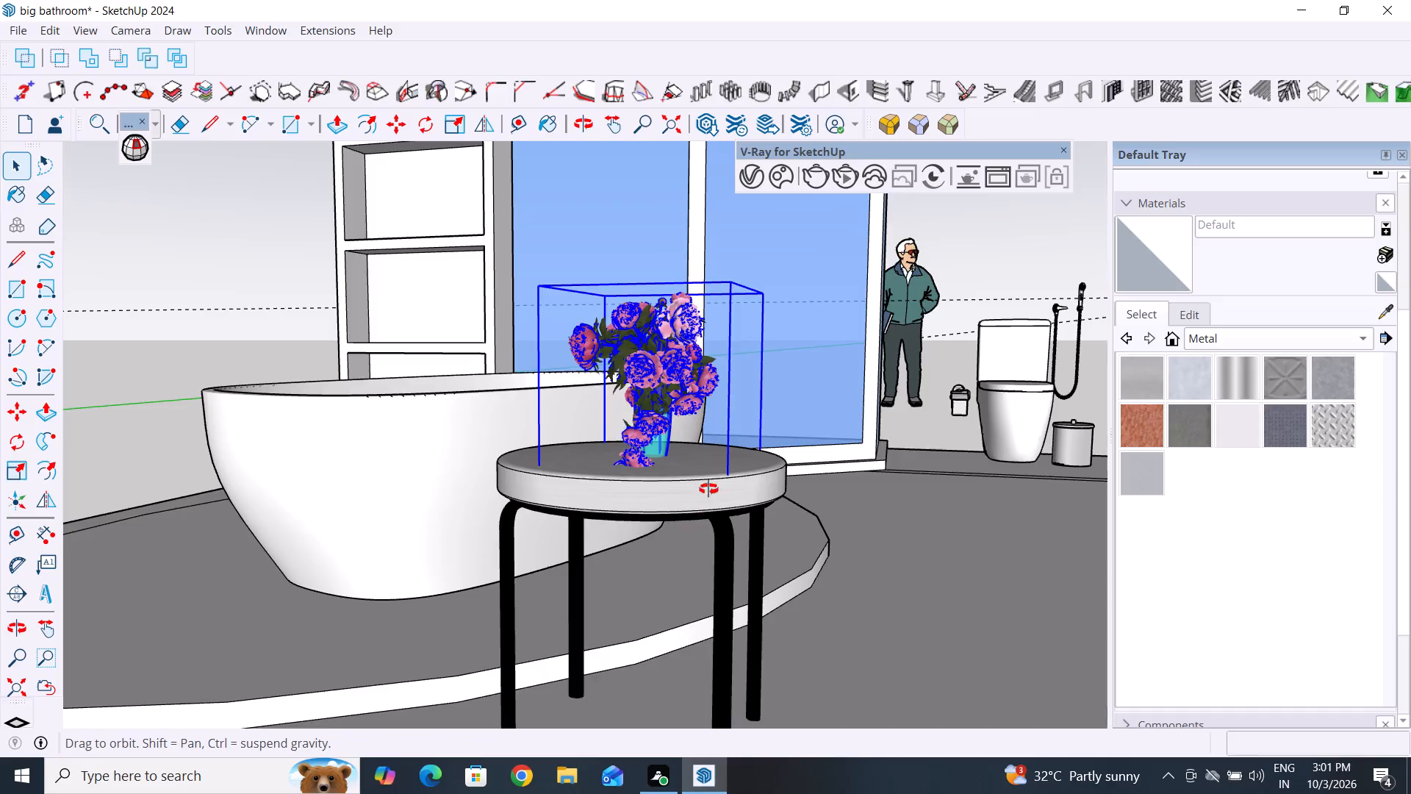
pyautogui.moveTo(708, 489); pyautogui.dragTo(694, 481, button='middle')
pyautogui.press('m')
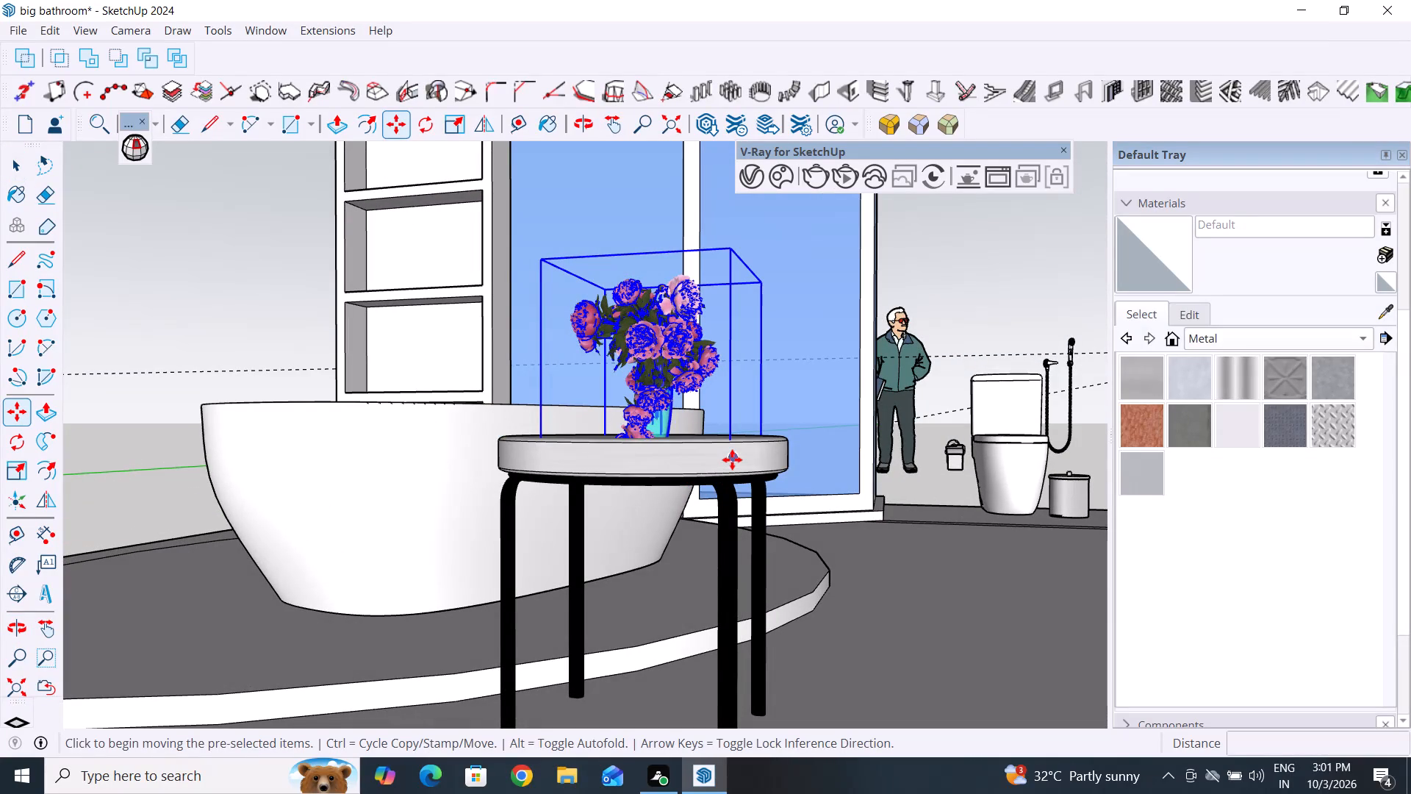
pyautogui.click(732, 459)
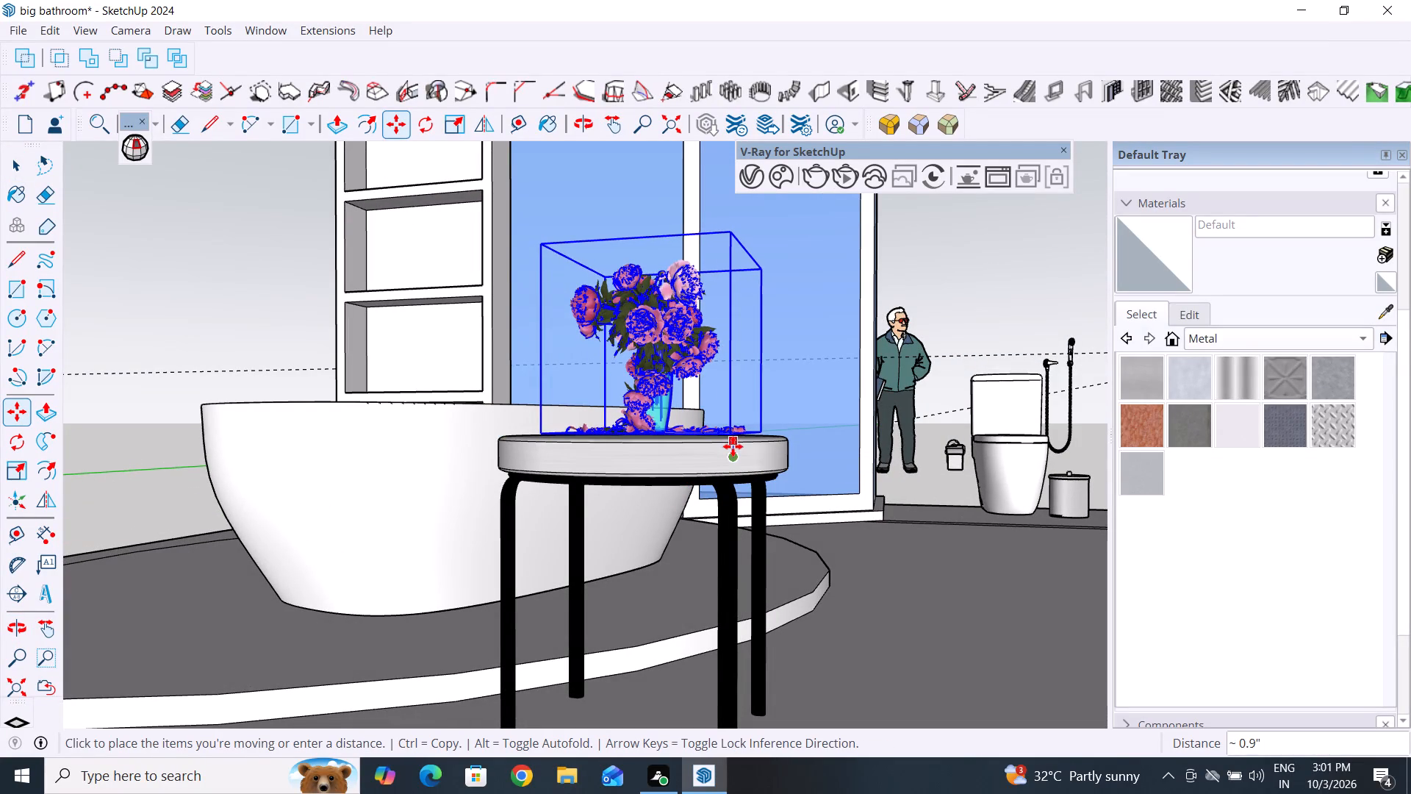
pyautogui.click(733, 449)
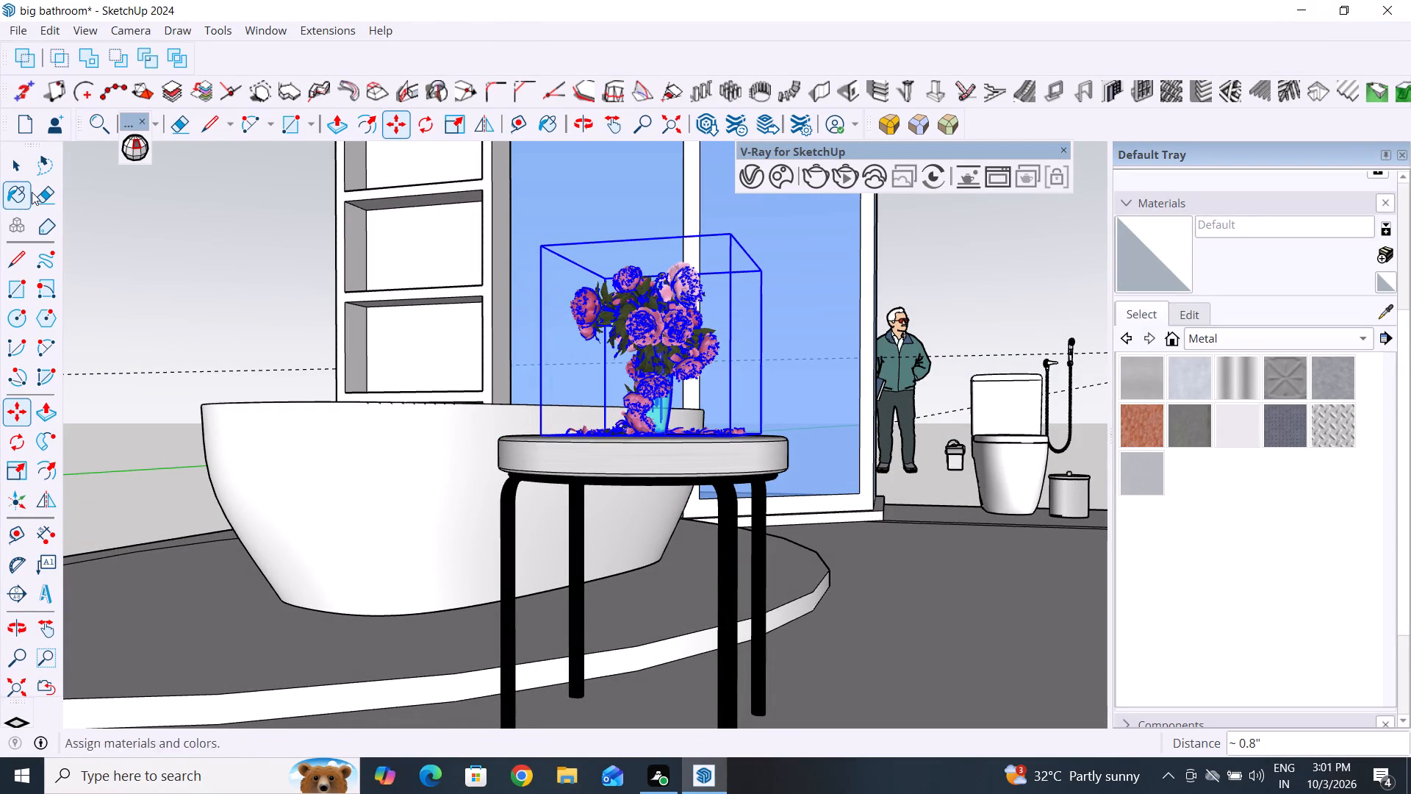
pyautogui.click(21, 165)
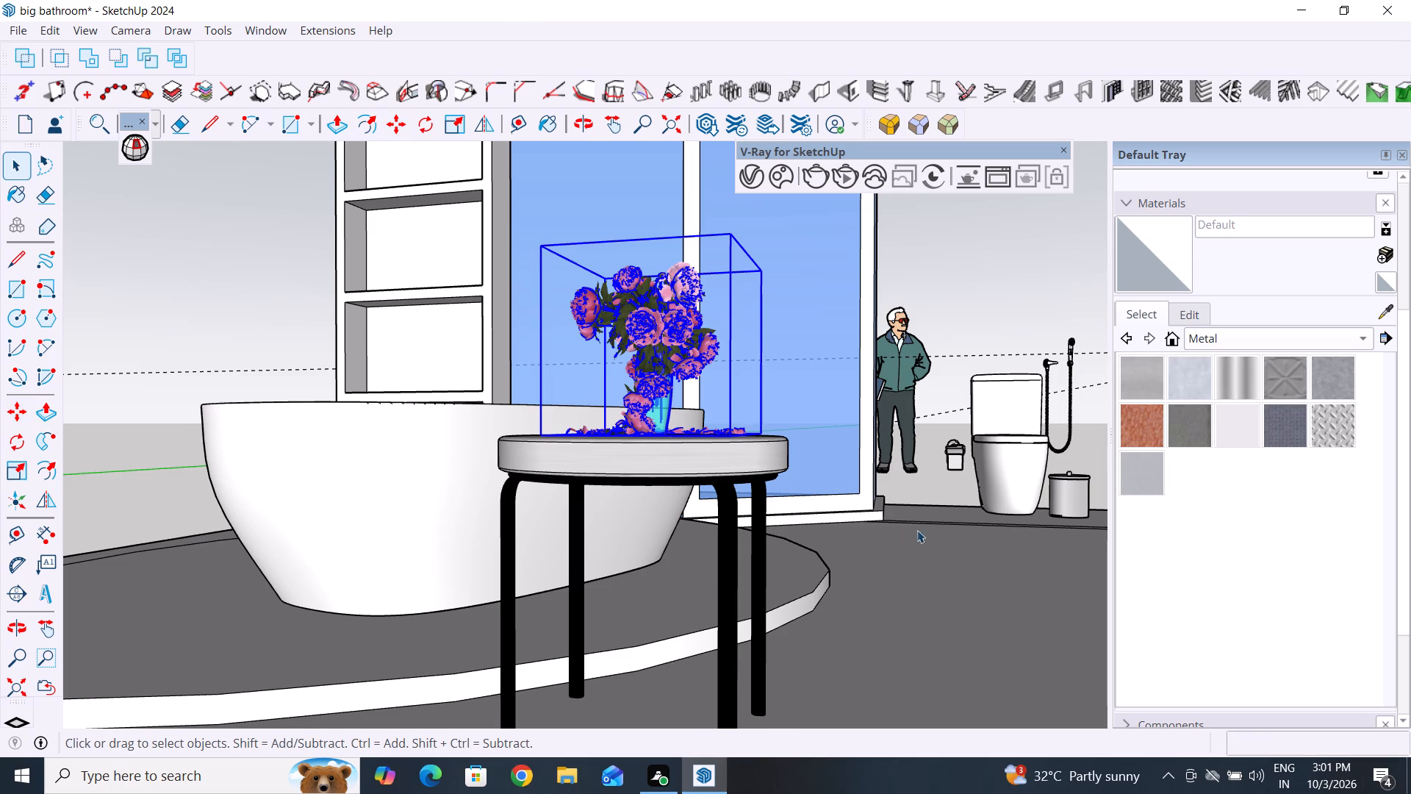
pyautogui.click(927, 550)
# Examine the flower vase on the round stool and its placement beside the bathtub from several angles.
pyautogui.scroll(-5, 765, 625)
pyautogui.moveTo(820, 548); pyautogui.dragTo(789, 678, button='middle')
pyautogui.scroll(-3, 961, 421)
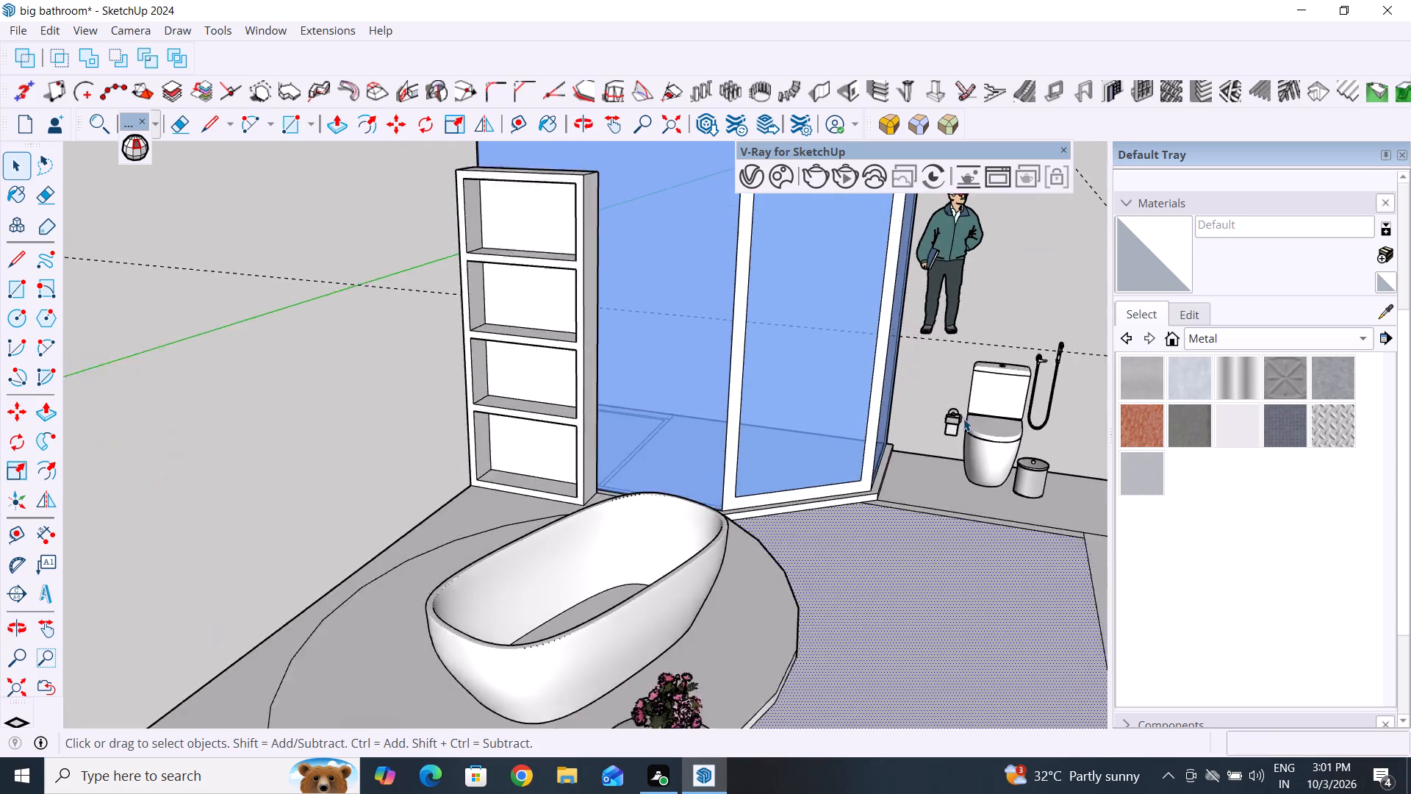
pyautogui.scroll(-2, 963, 418)
pyautogui.scroll(10, 780, 664)
pyautogui.moveTo(800, 663); pyautogui.dragTo(925, 695, button='middle')
pyautogui.scroll(4, 834, 487)
pyautogui.scroll(-10, 634, 426)
pyautogui.scroll(11, 782, 404)
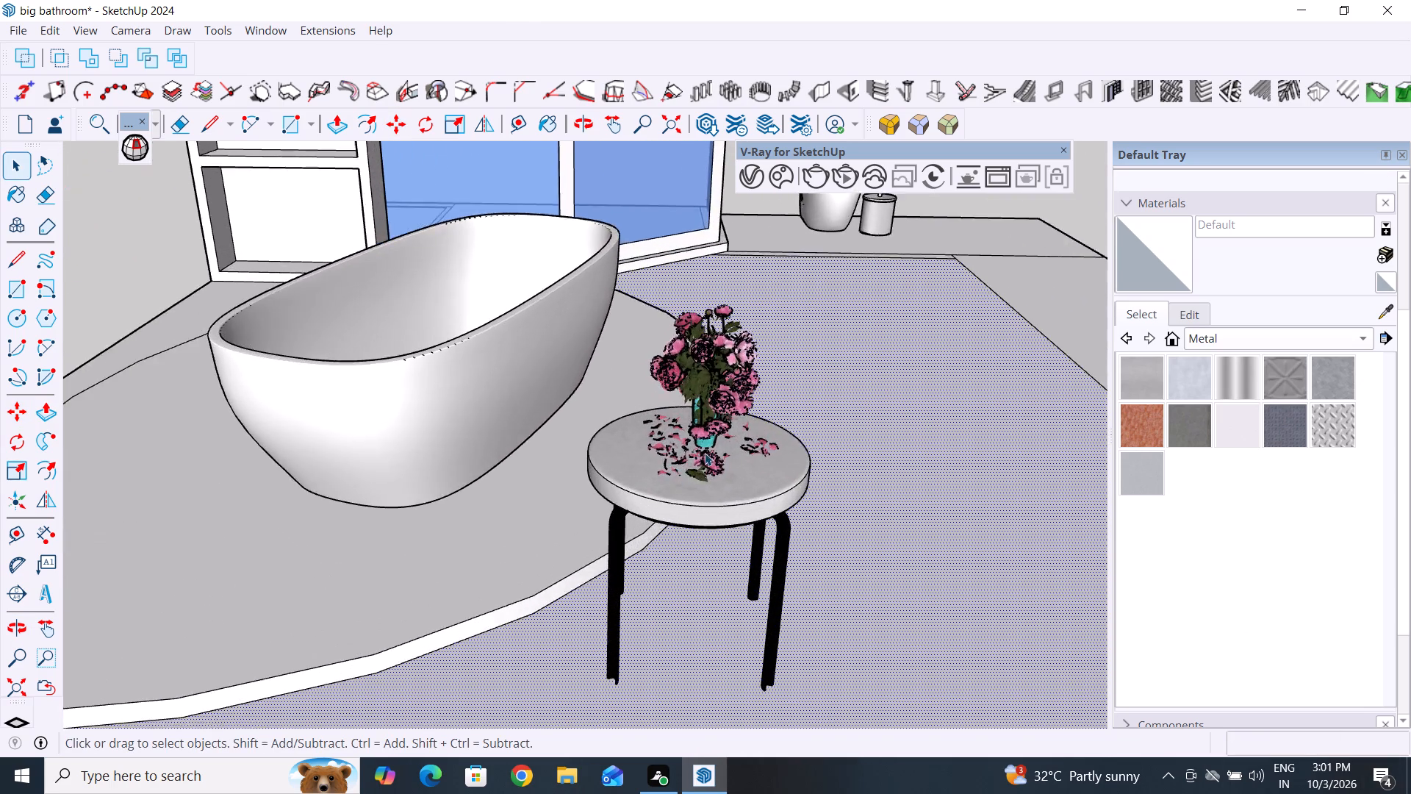
pyautogui.scroll(7, 705, 453)
pyautogui.click(715, 429)
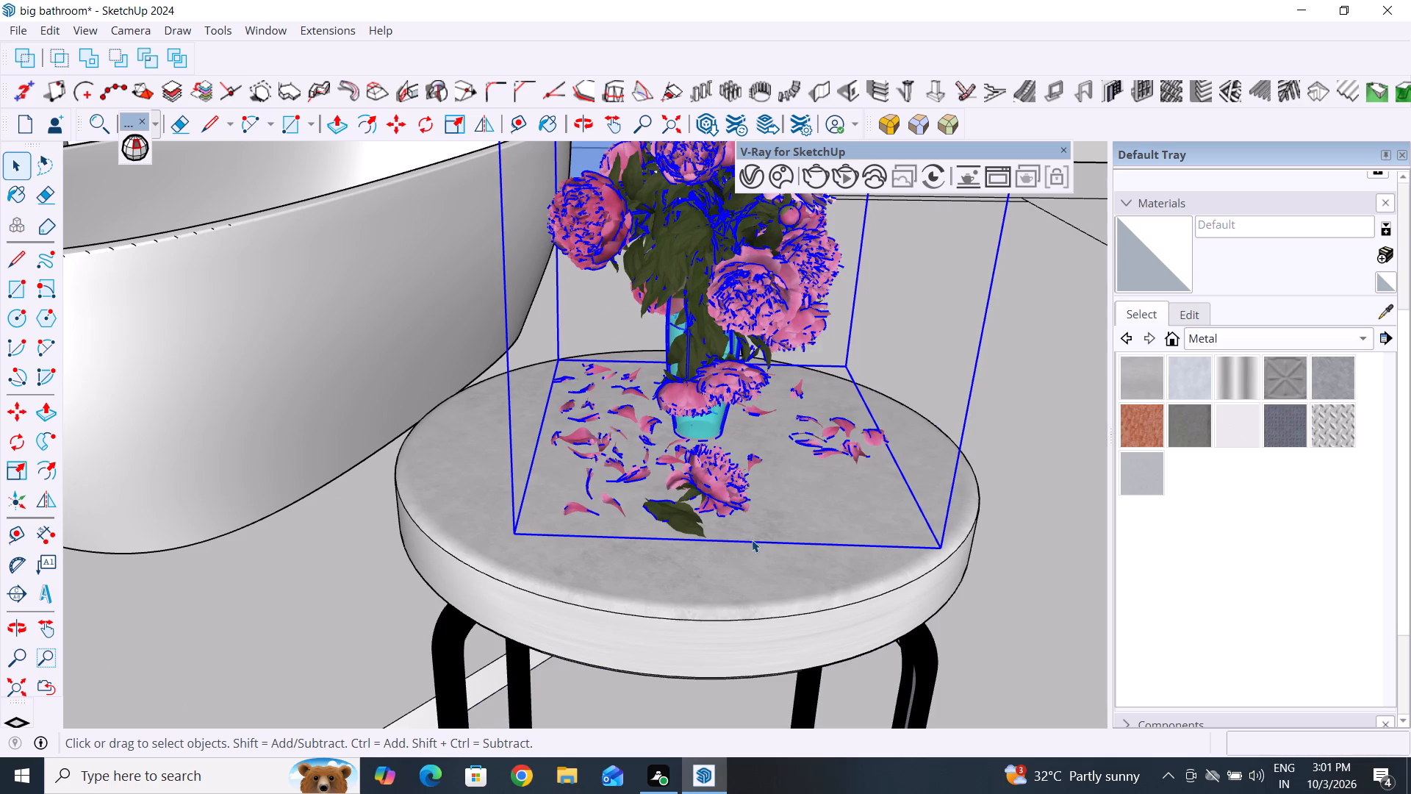
pyautogui.moveTo(752, 540); pyautogui.dragTo(662, 513, button='middle')
pyautogui.scroll(-13, 662, 513)
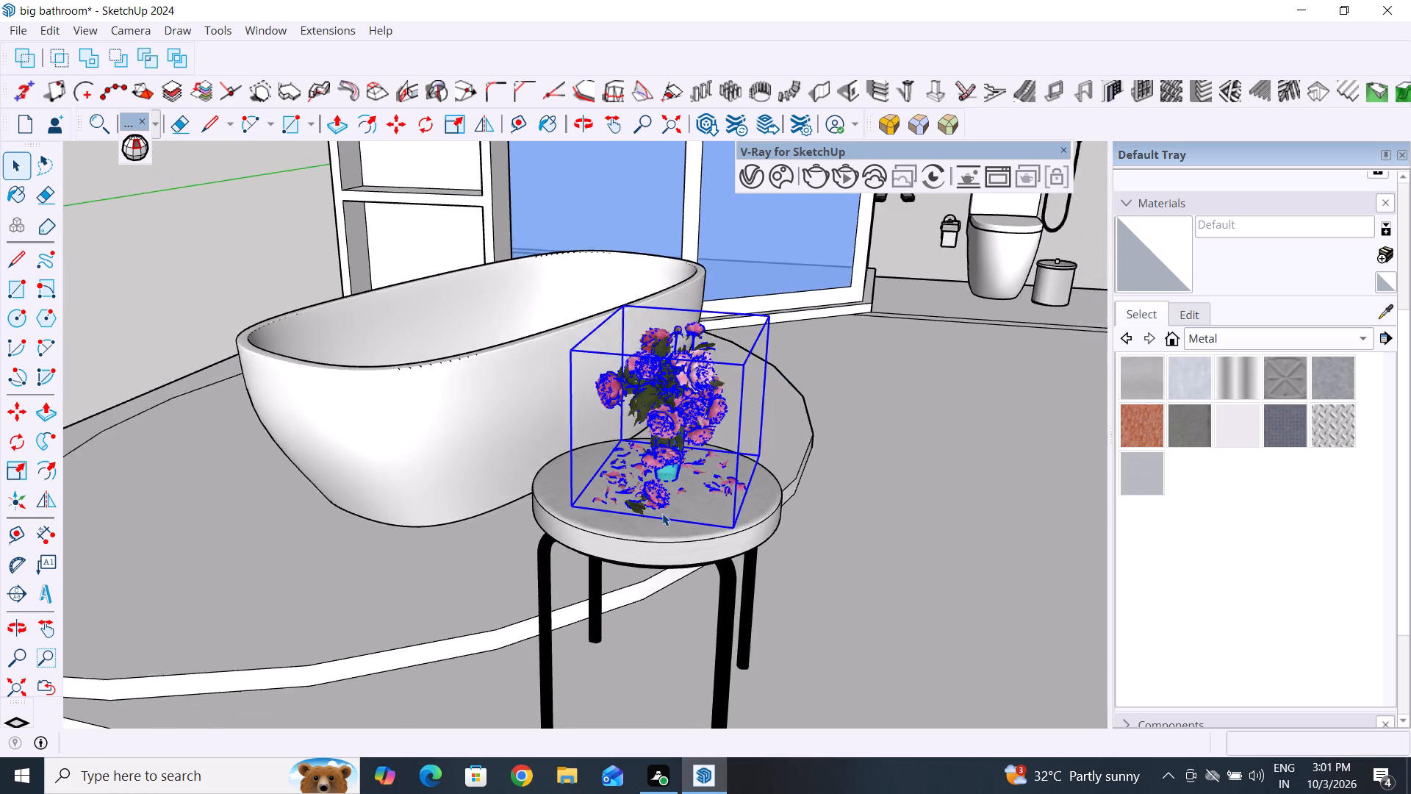
pyautogui.scroll(-4, 662, 513)
pyautogui.click(797, 579)
pyautogui.scroll(-6, 794, 564)
pyautogui.moveTo(794, 580); pyautogui.dragTo(948, 550, button='middle')
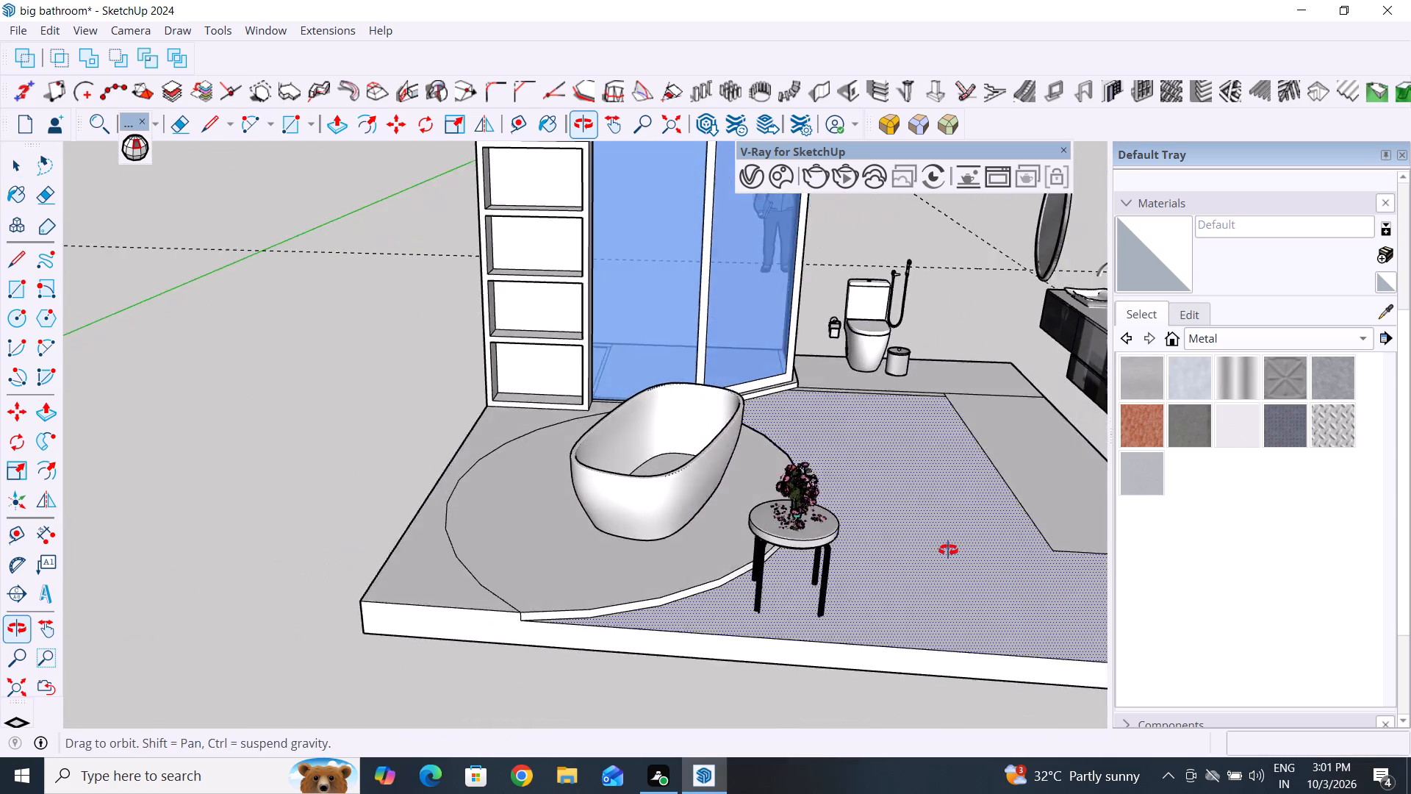
pyautogui.moveTo(948, 550); pyautogui.dragTo(953, 546, button='middle')
pyautogui.click(944, 657)
pyautogui.scroll(-3, 554, 523)
pyautogui.moveTo(778, 609); pyautogui.dragTo(766, 598, button='middle')
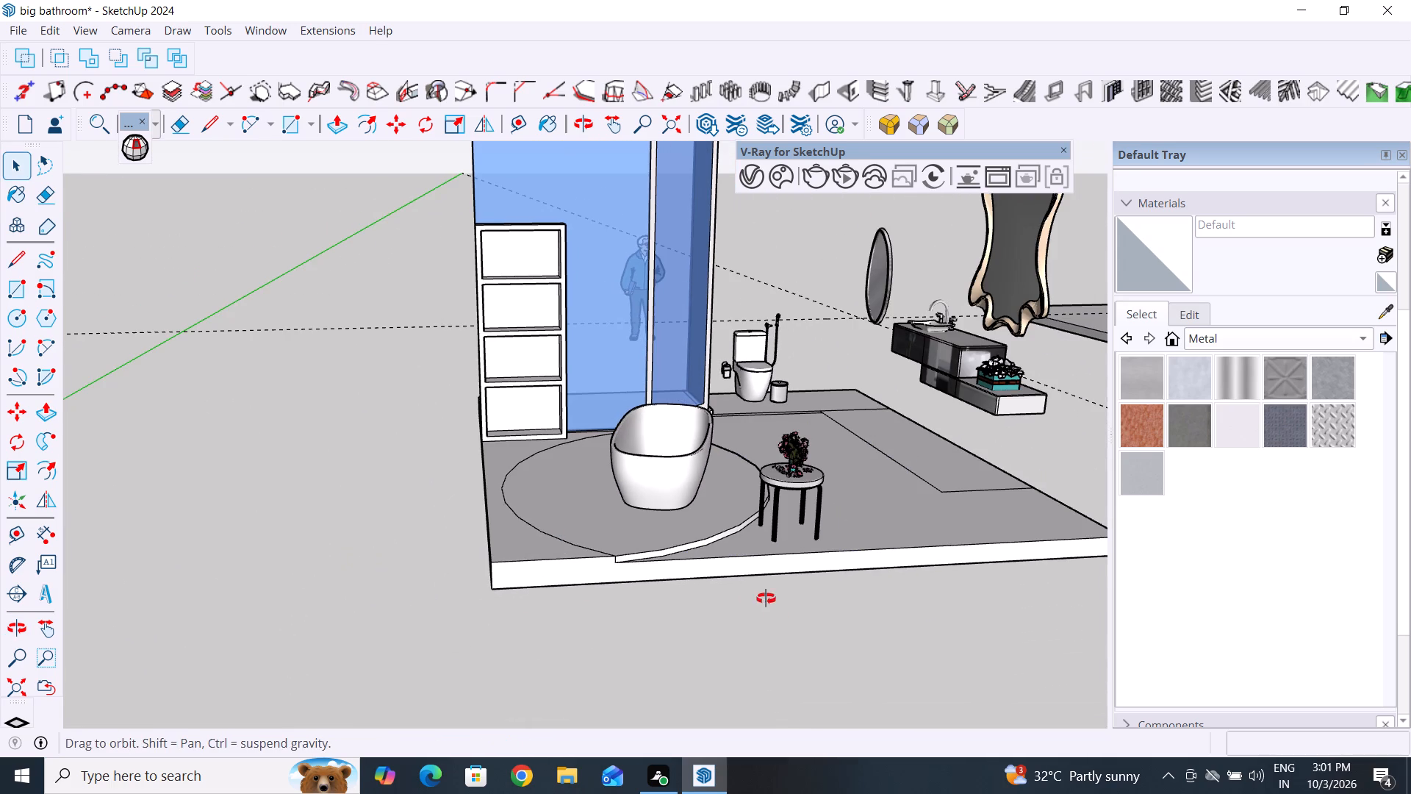
pyautogui.moveTo(766, 598); pyautogui.dragTo(700, 567, button='middle')
pyautogui.scroll(4, 769, 501)
pyautogui.moveTo(740, 541); pyautogui.dragTo(636, 655, button='middle')
pyautogui.scroll(5, 575, 487)
pyautogui.moveTo(775, 566); pyautogui.dragTo(880, 557, button='middle')
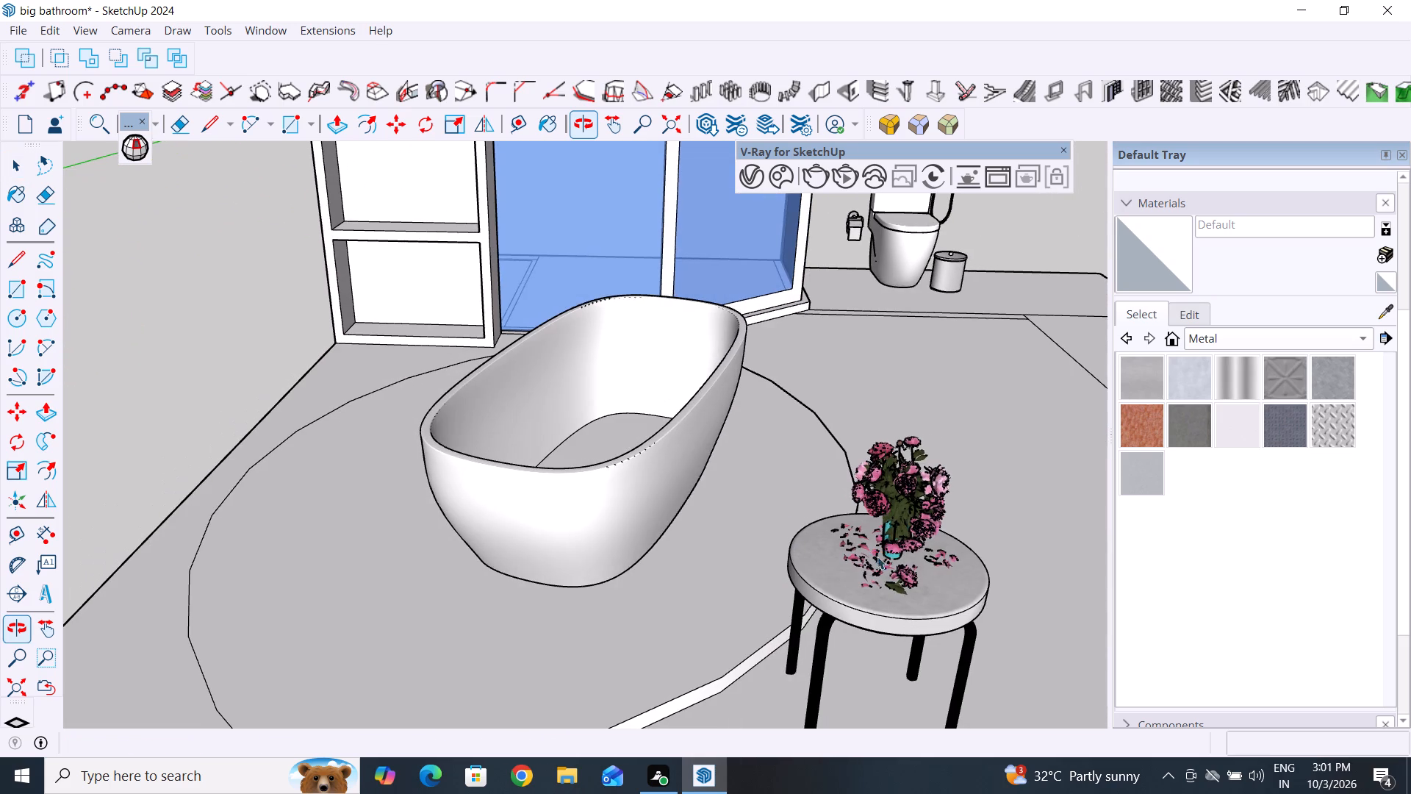
pyautogui.scroll(-7, 564, 475)
pyautogui.moveTo(710, 523); pyautogui.dragTo(729, 508, button='middle')
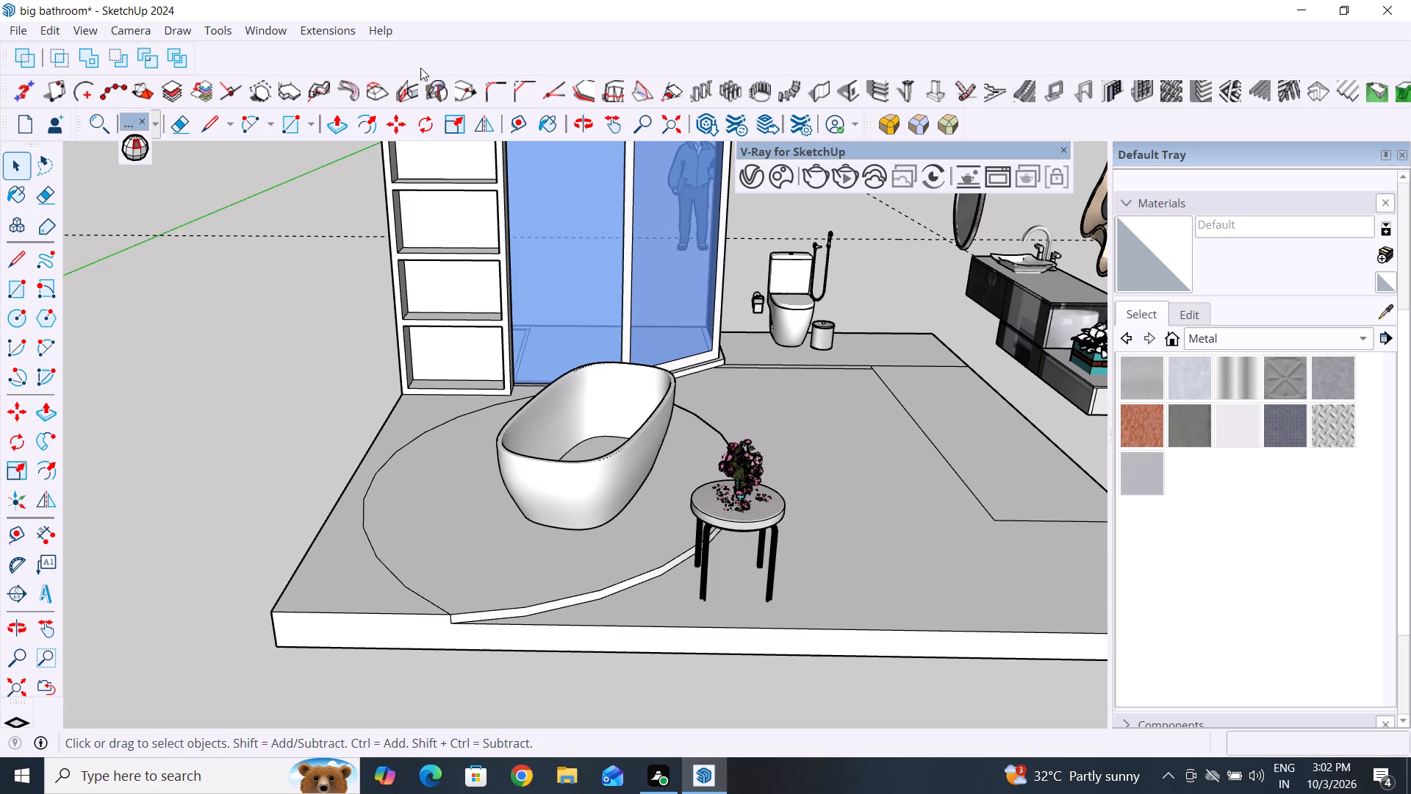
# Open the 3D Warehouse and search for "flower patel".
pyautogui.click(270, 29)
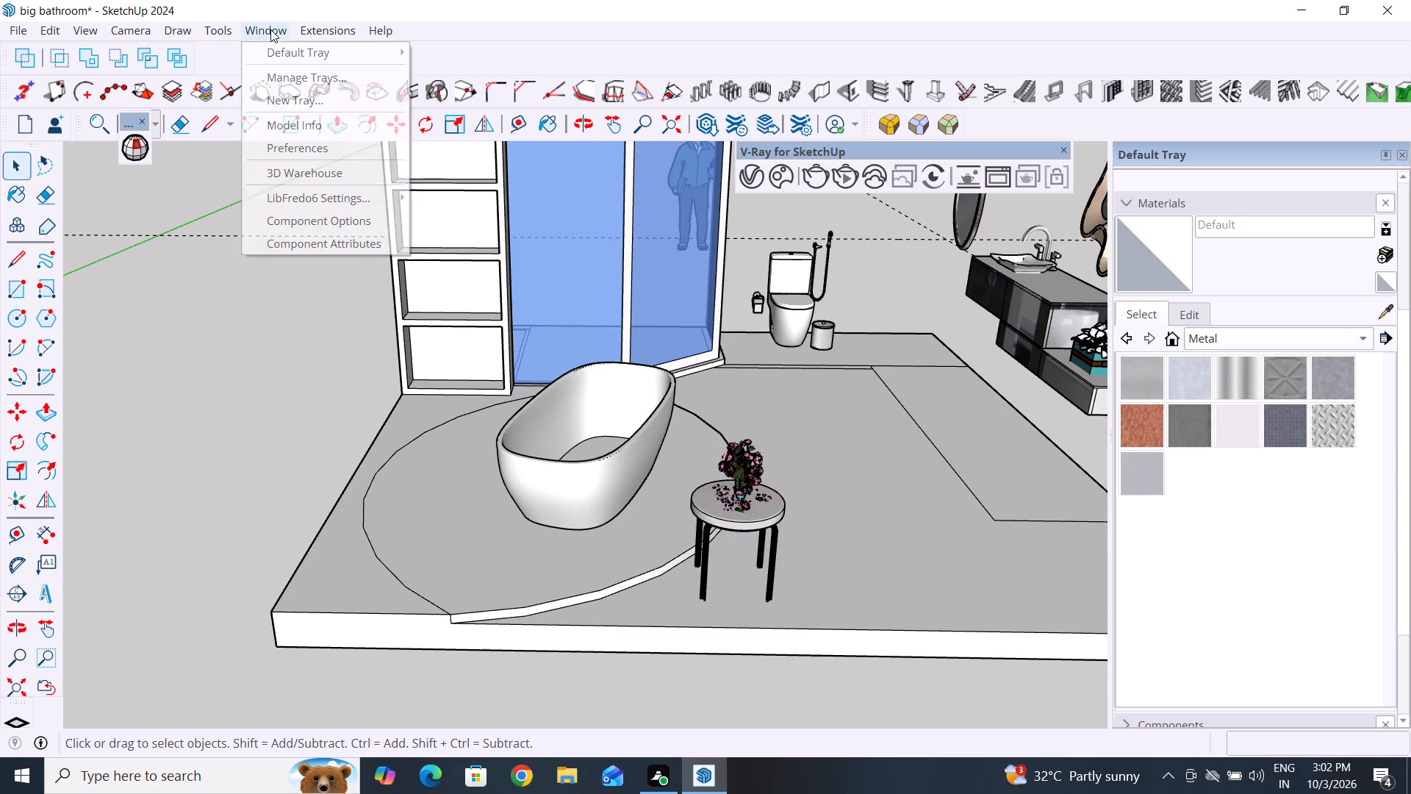
pyautogui.click(314, 174)
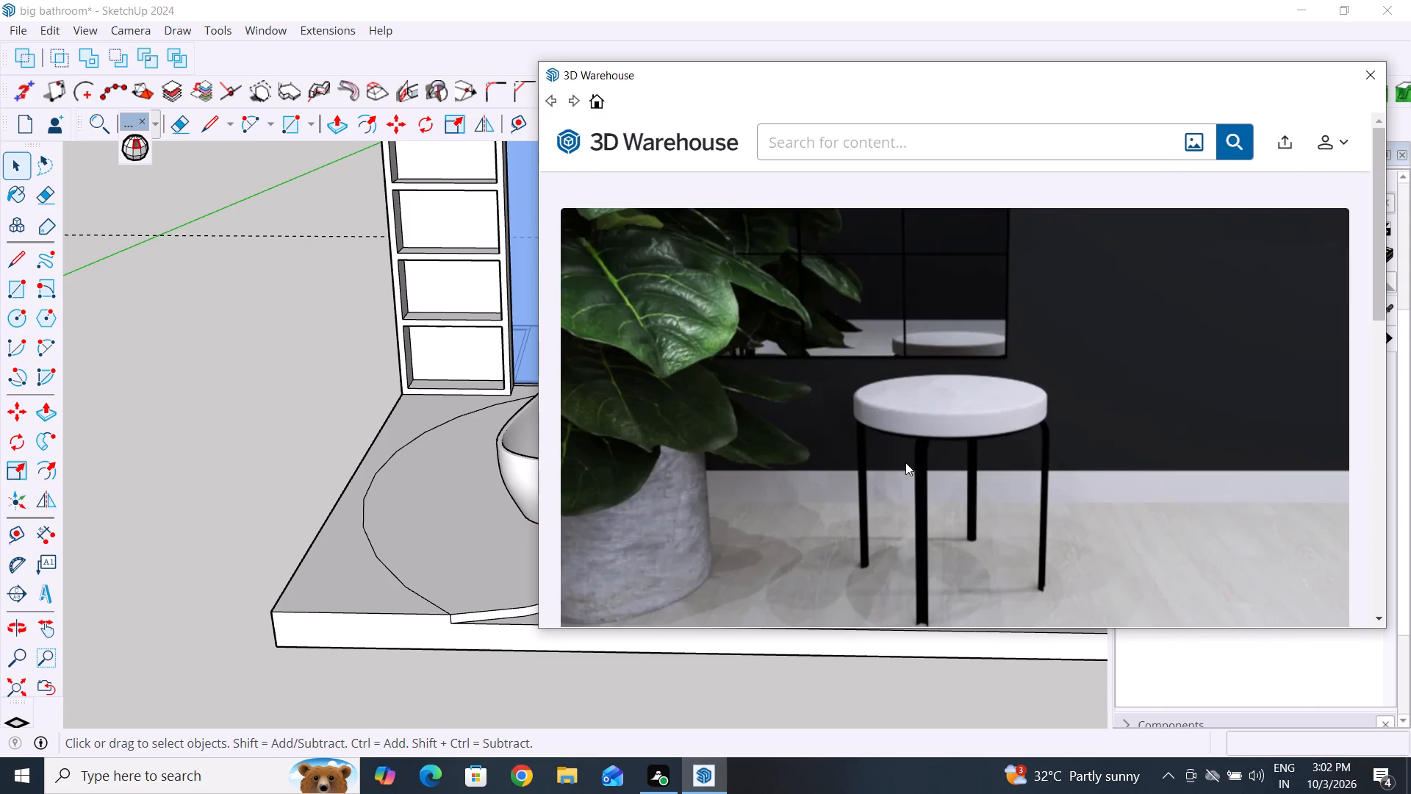
pyautogui.click(1117, 157)
pyautogui.write('flower')
pyautogui.press('space')
pyautogui.write('pate')
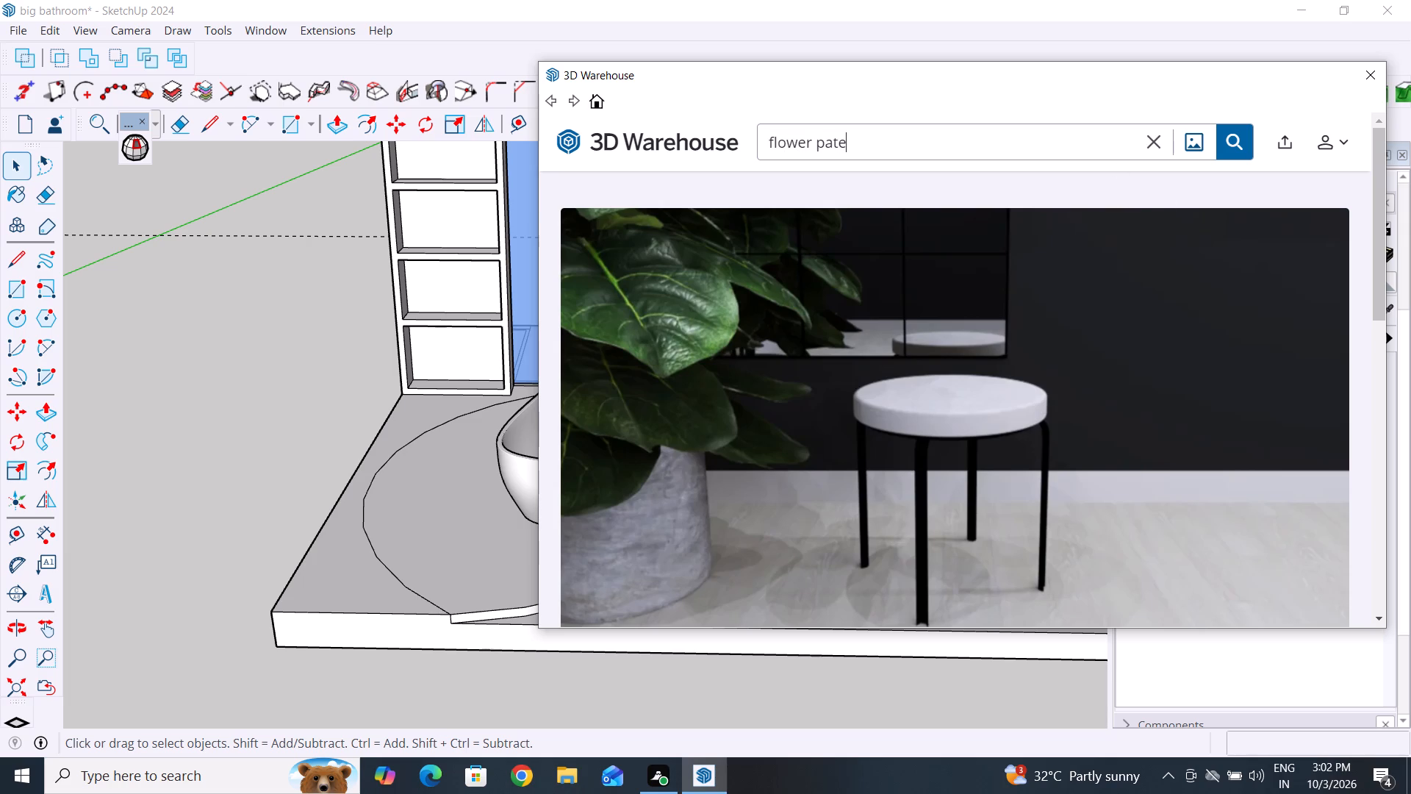
pyautogui.press('l')
pyautogui.press('Return')
pyautogui.press('Return')
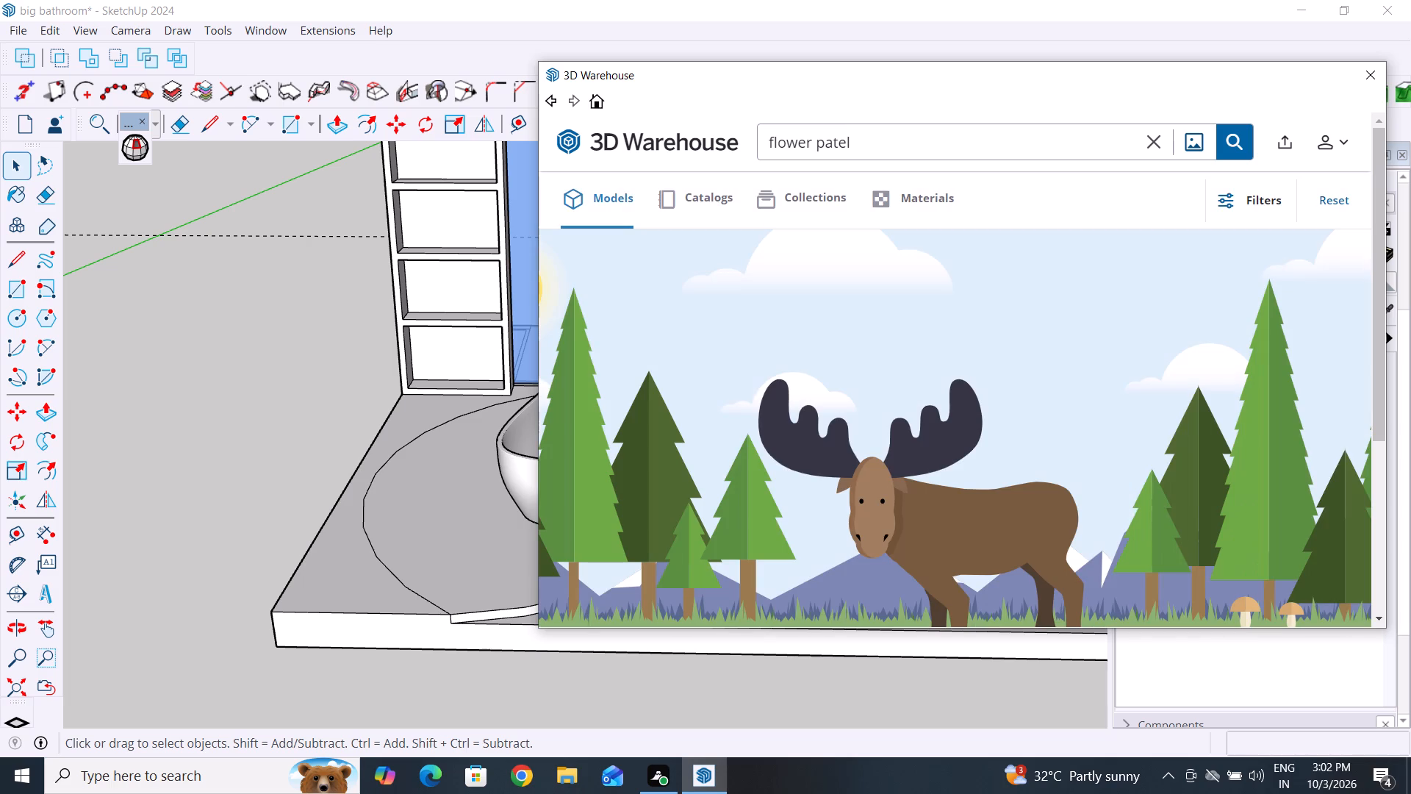
# Replace the 3D Warehouse search text with "towel" and run the search.
pyautogui.click(1116, 158)
pyautogui.click(1090, 142)
pyautogui.press('BackSpace')
pyautogui.press('BackSpace')
pyautogui.press('BackSpace')
pyautogui.press('BackSpace')
pyautogui.press('BackSpace')
pyautogui.press('BackSpace')
pyautogui.press('BackSpace')
pyautogui.press('BackSpace')
pyautogui.press('BackSpace')
pyautogui.press('BackSpace')
pyautogui.press('BackSpace')
pyautogui.press('BackSpace')
pyautogui.press('BackSpace')
pyautogui.press('BackSpace')
pyautogui.press('BackSpace')
pyautogui.press('BackSpace')
pyautogui.press('BackSpace')
pyautogui.press('BackSpace')
pyautogui.press('BackSpace')
pyautogui.press('BackSpace')
pyautogui.press('BackSpace')
pyautogui.press('BackSpace')
pyautogui.press('BackSpace')
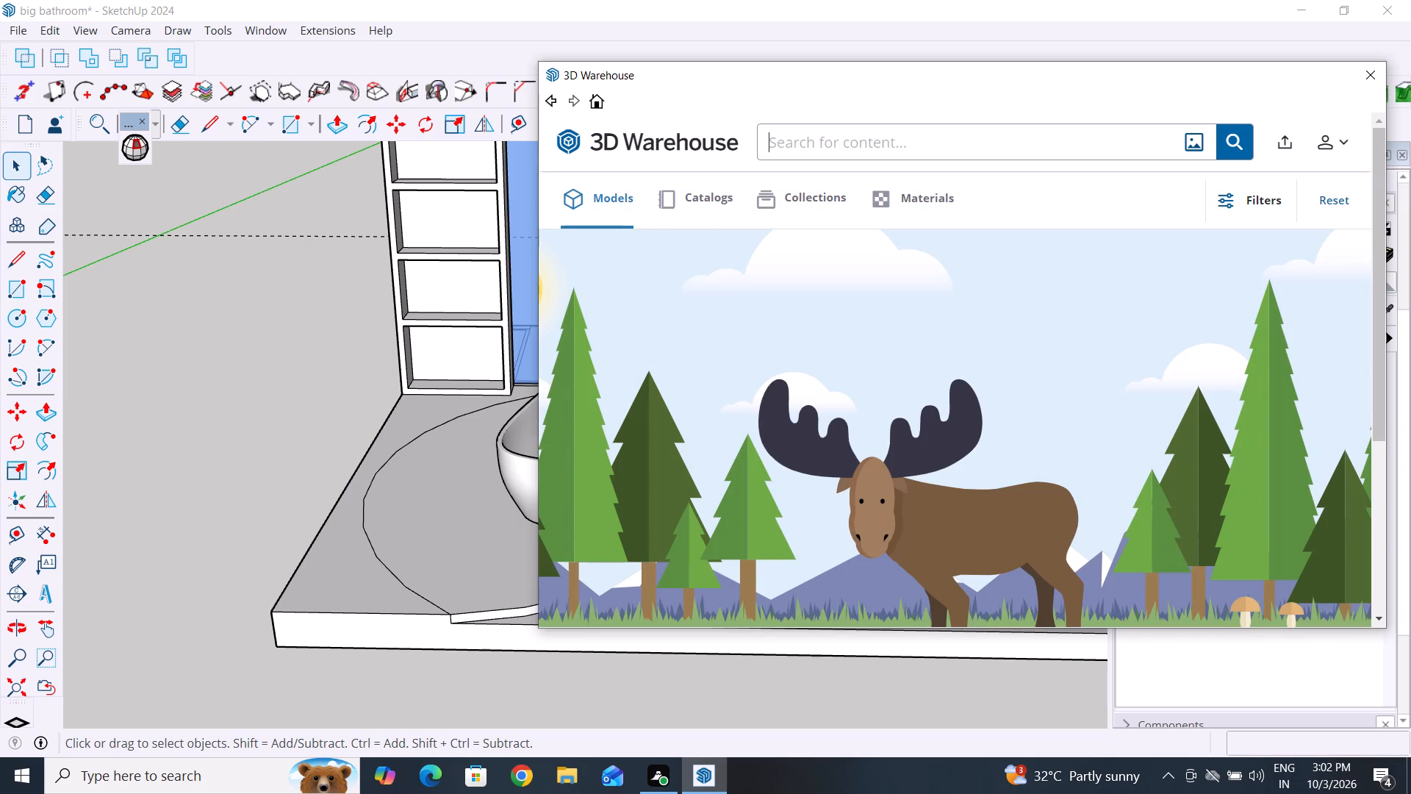
pyautogui.write('tow')
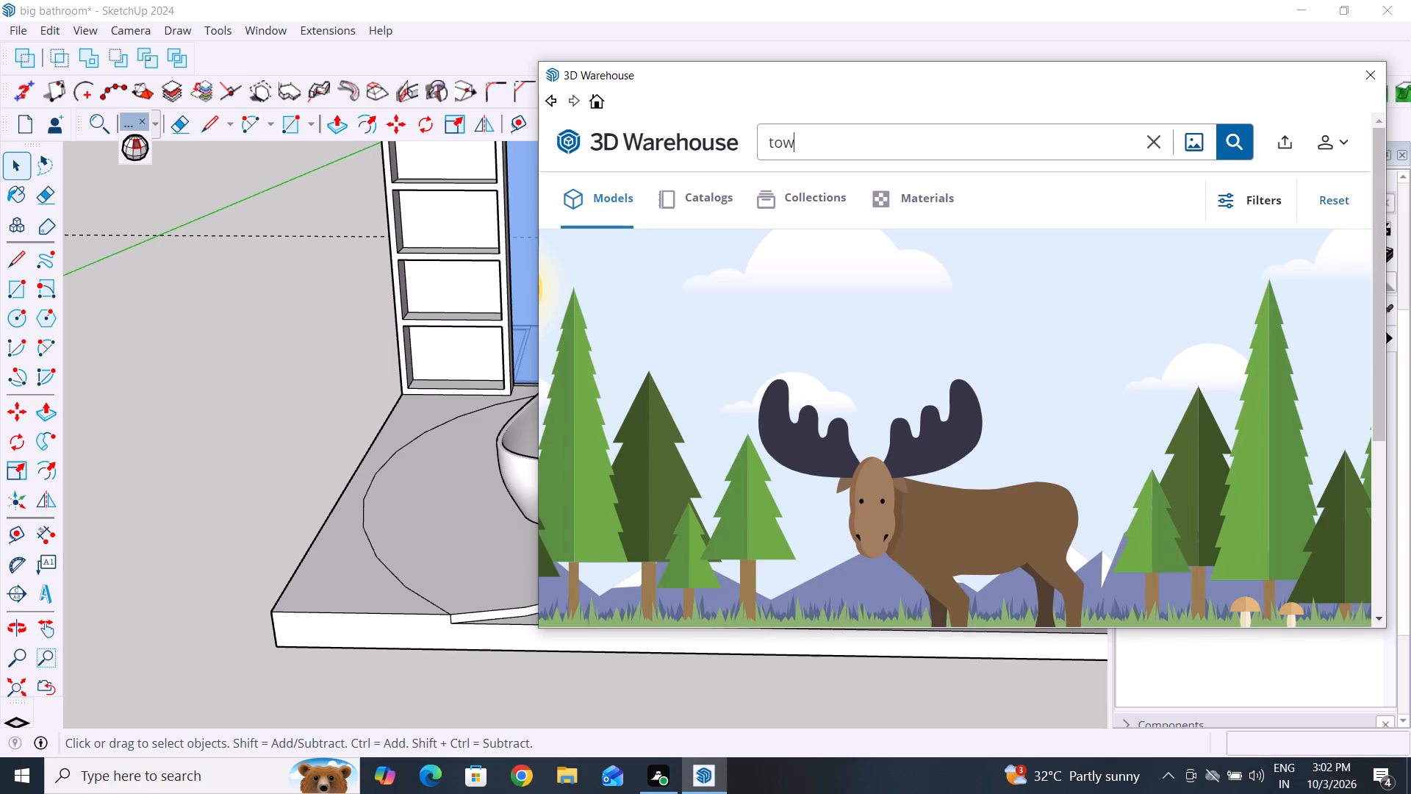
pyautogui.press('e')
pyautogui.press('l')
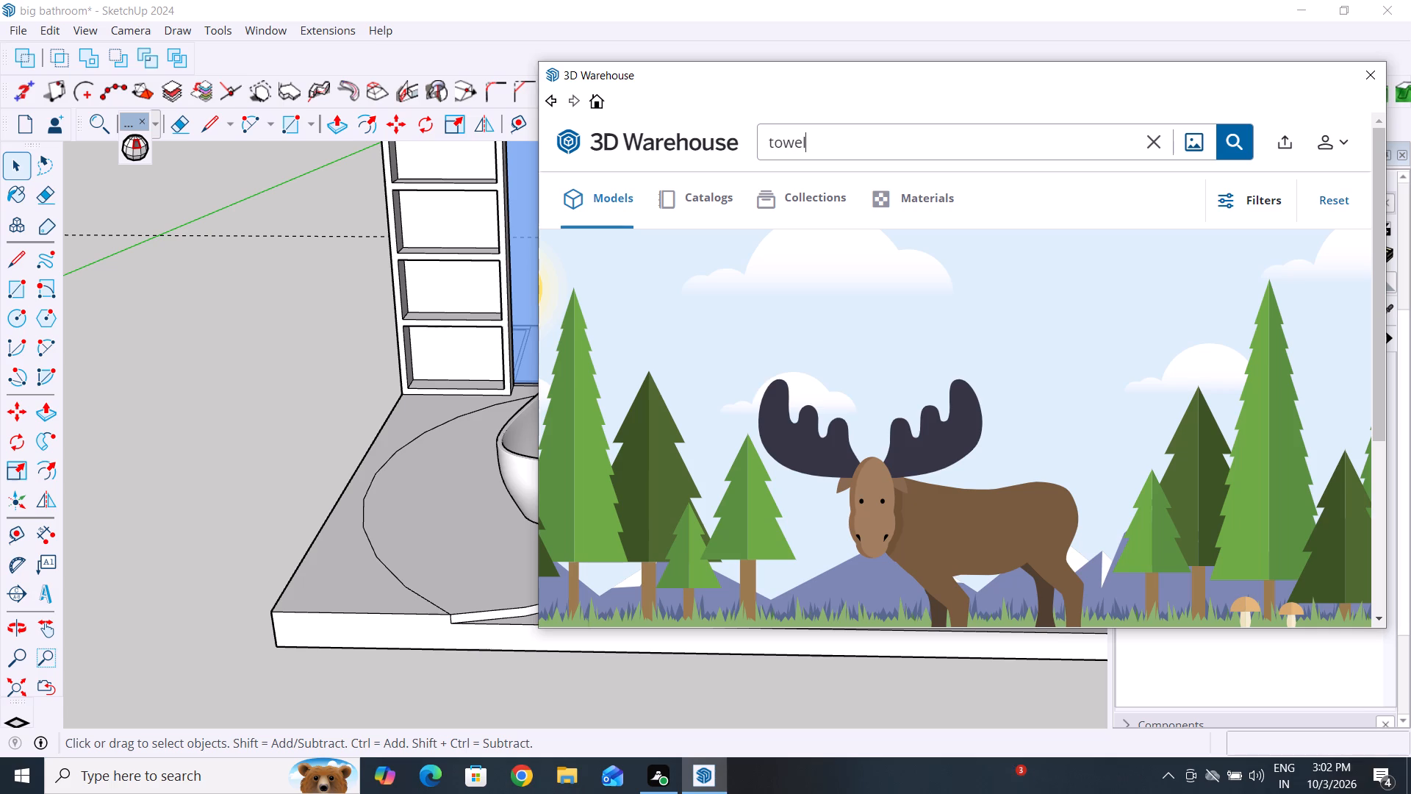
pyautogui.press('Return')
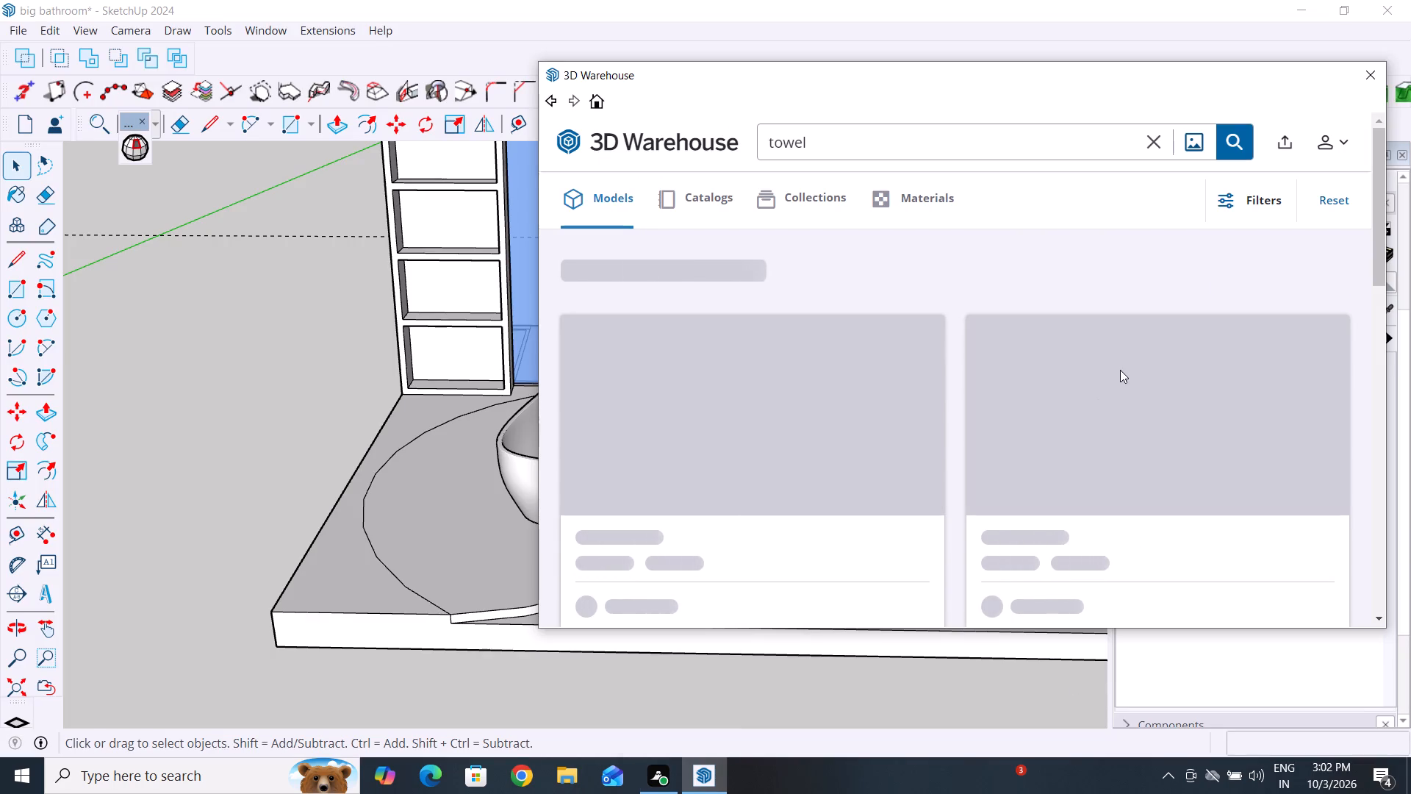
# Find the 5.8 MB "Towels" model with folded and rolled towels, candles and a flower, and load it directly into the model.
pyautogui.scroll(-1, 1107, 578)
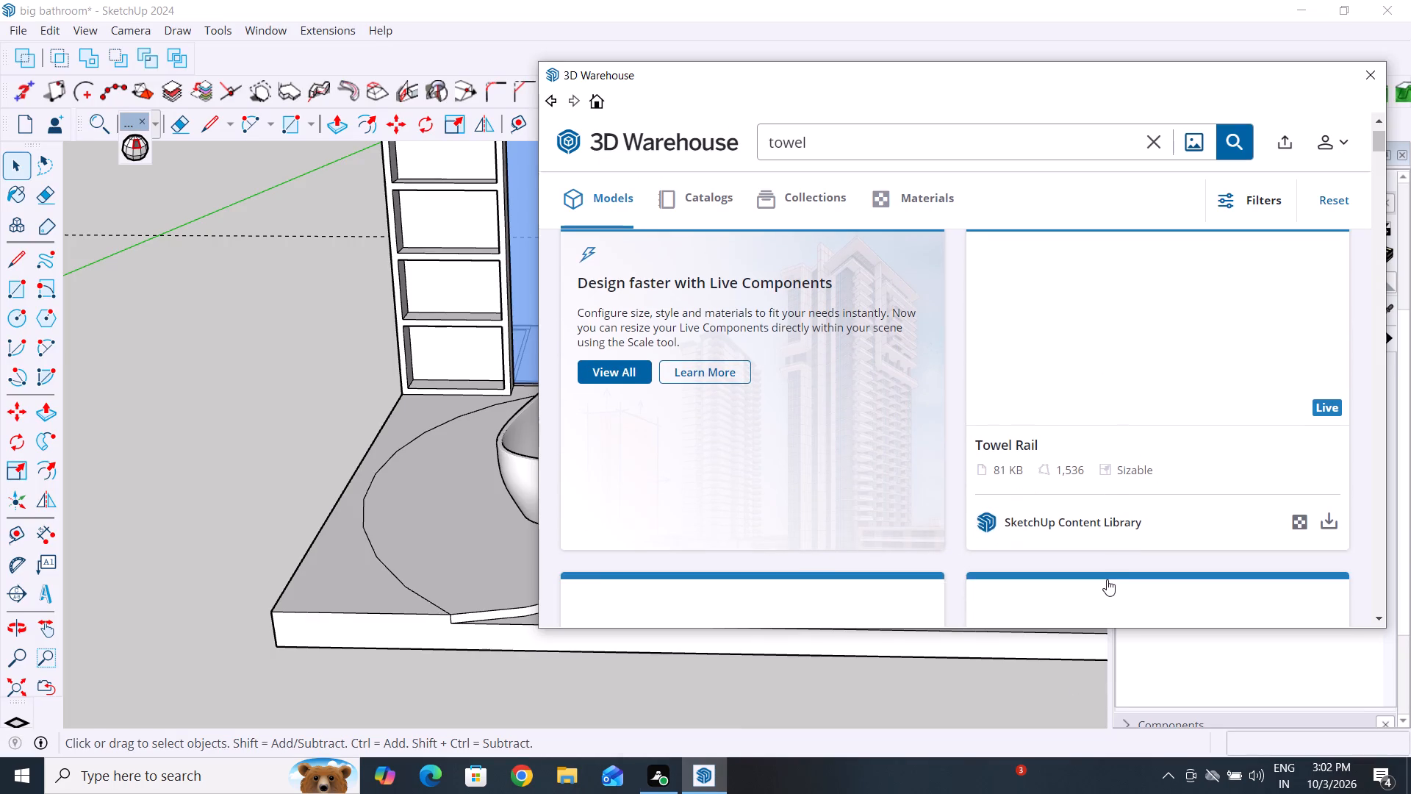
pyautogui.scroll(-3, 1107, 579)
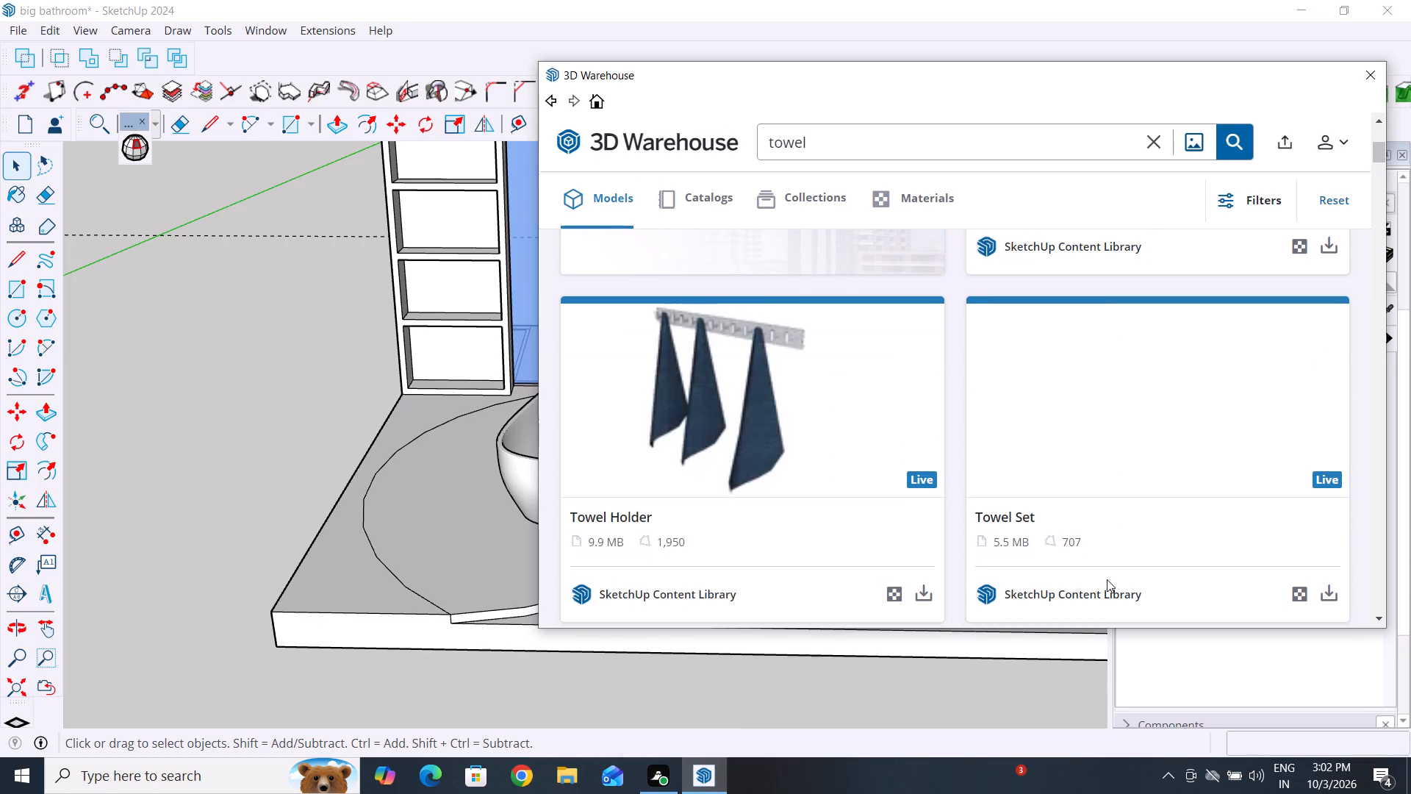
pyautogui.scroll(-2, 1116, 571)
pyautogui.scroll(1, 1116, 571)
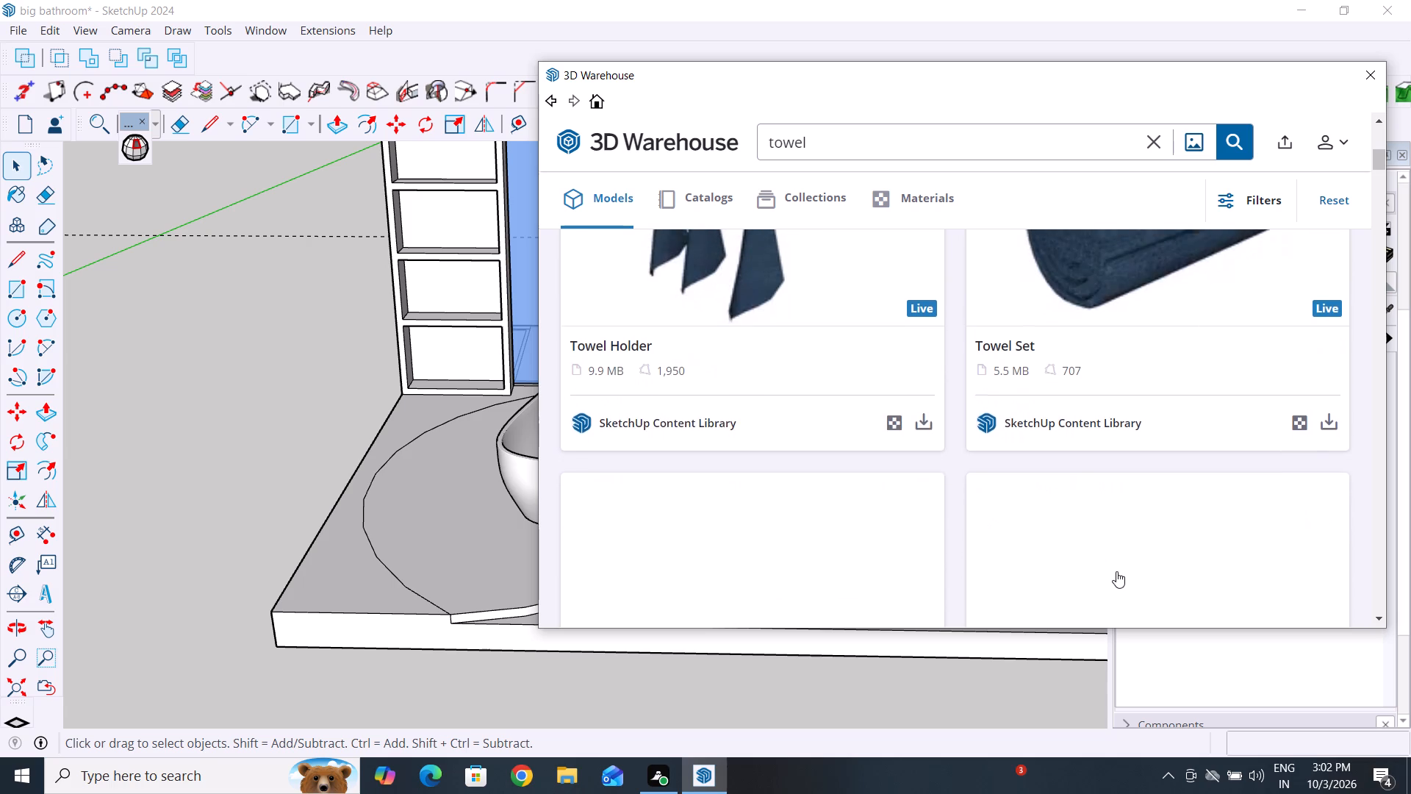
pyautogui.scroll(2, 1116, 571)
pyautogui.scroll(-4, 1116, 571)
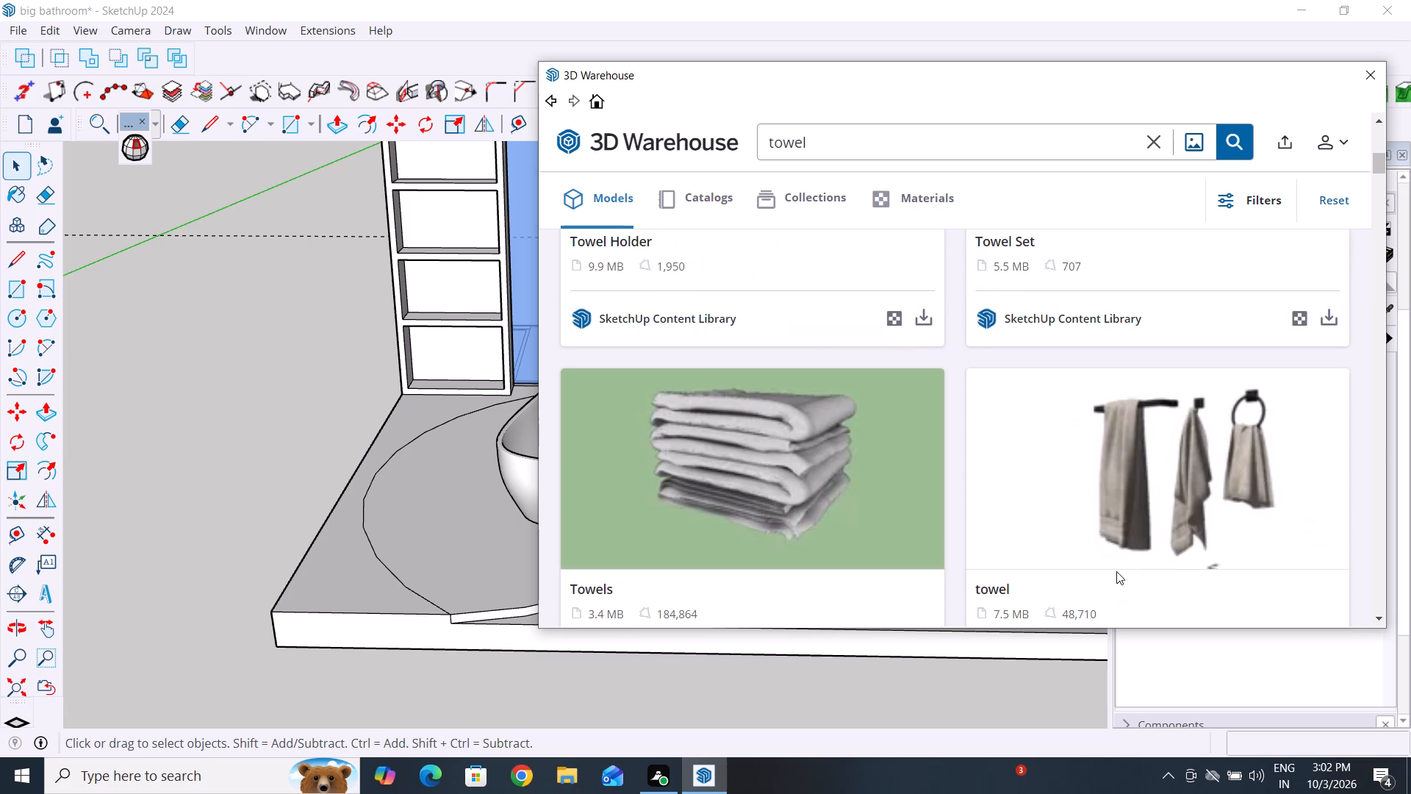
pyautogui.scroll(-2, 1116, 571)
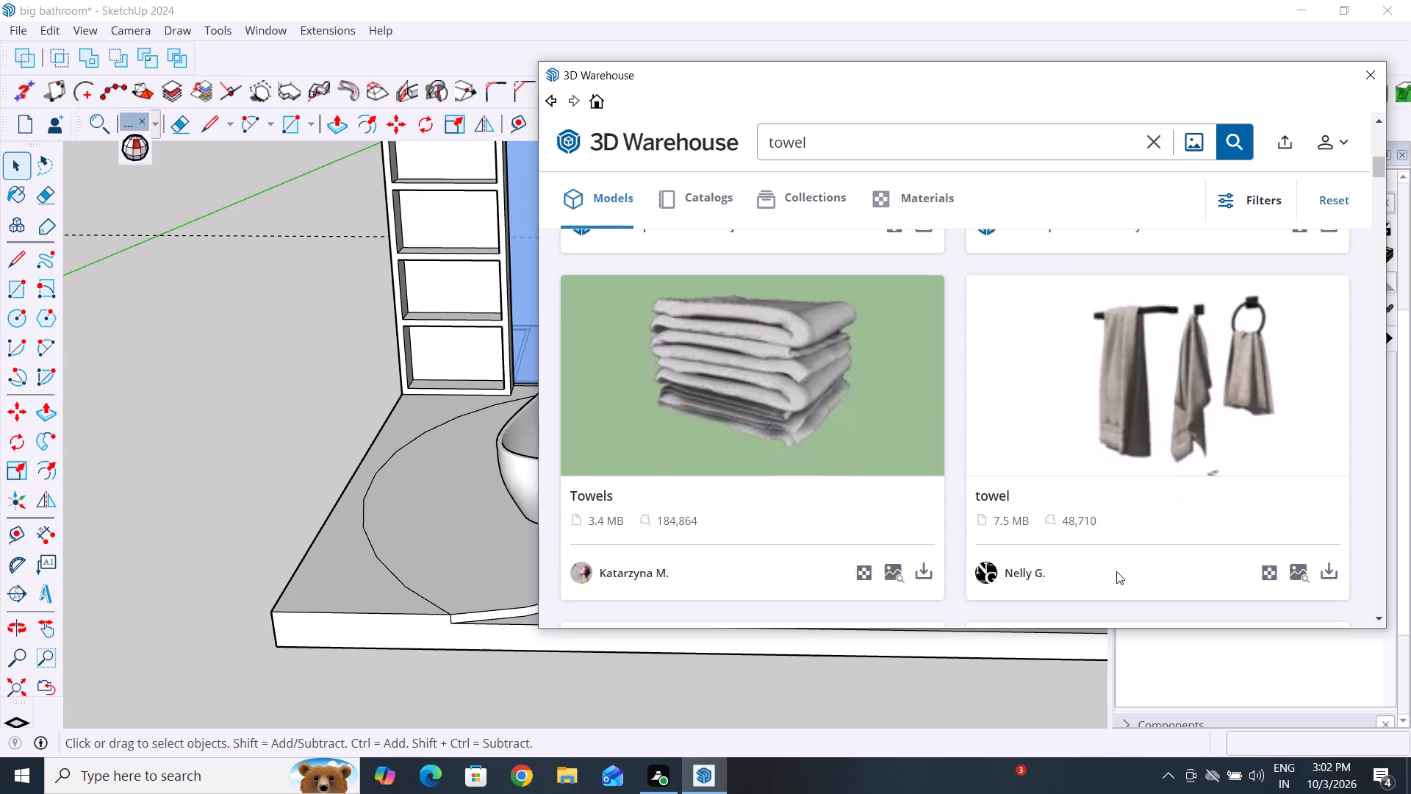
pyautogui.scroll(-5, 1116, 571)
pyautogui.scroll(2, 1116, 571)
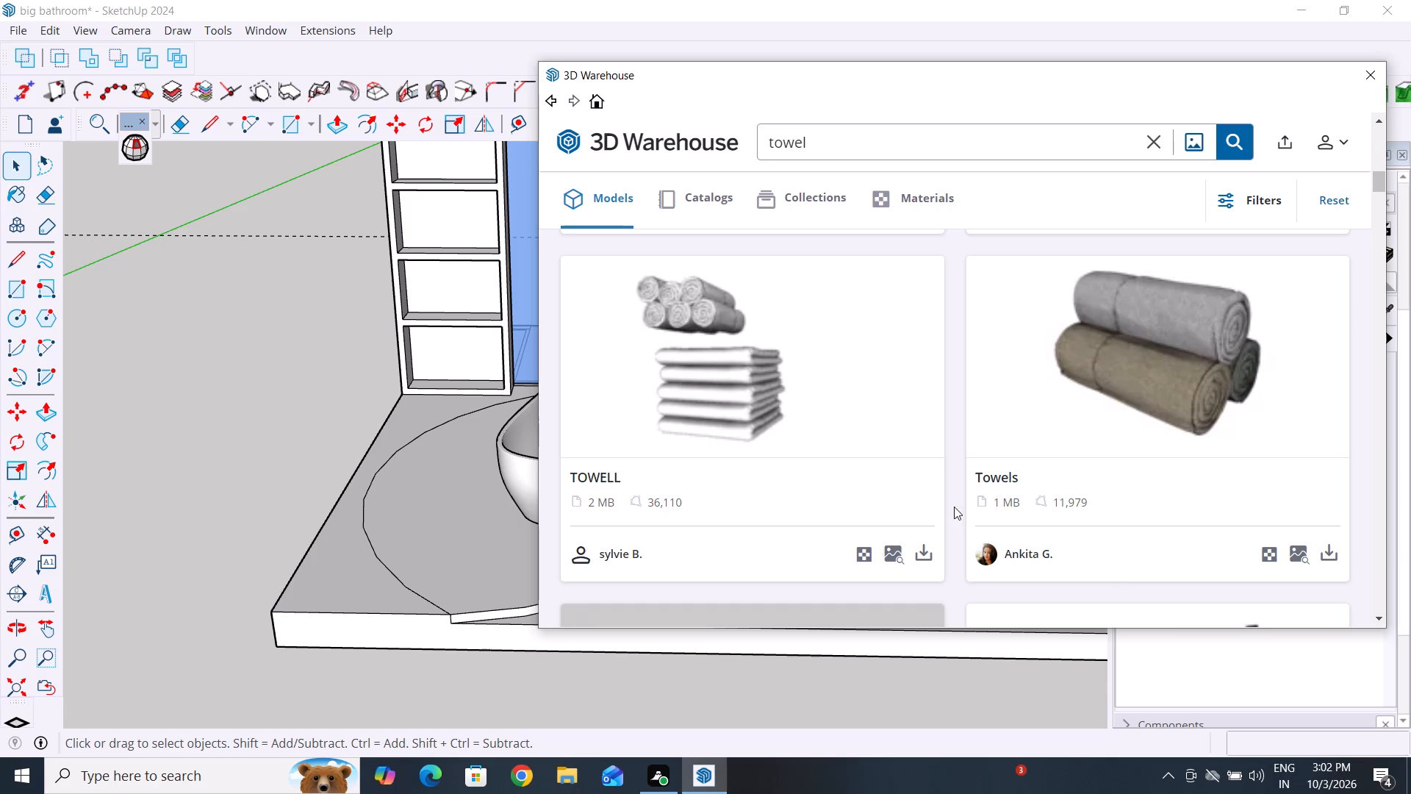
pyautogui.scroll(-3, 950, 502)
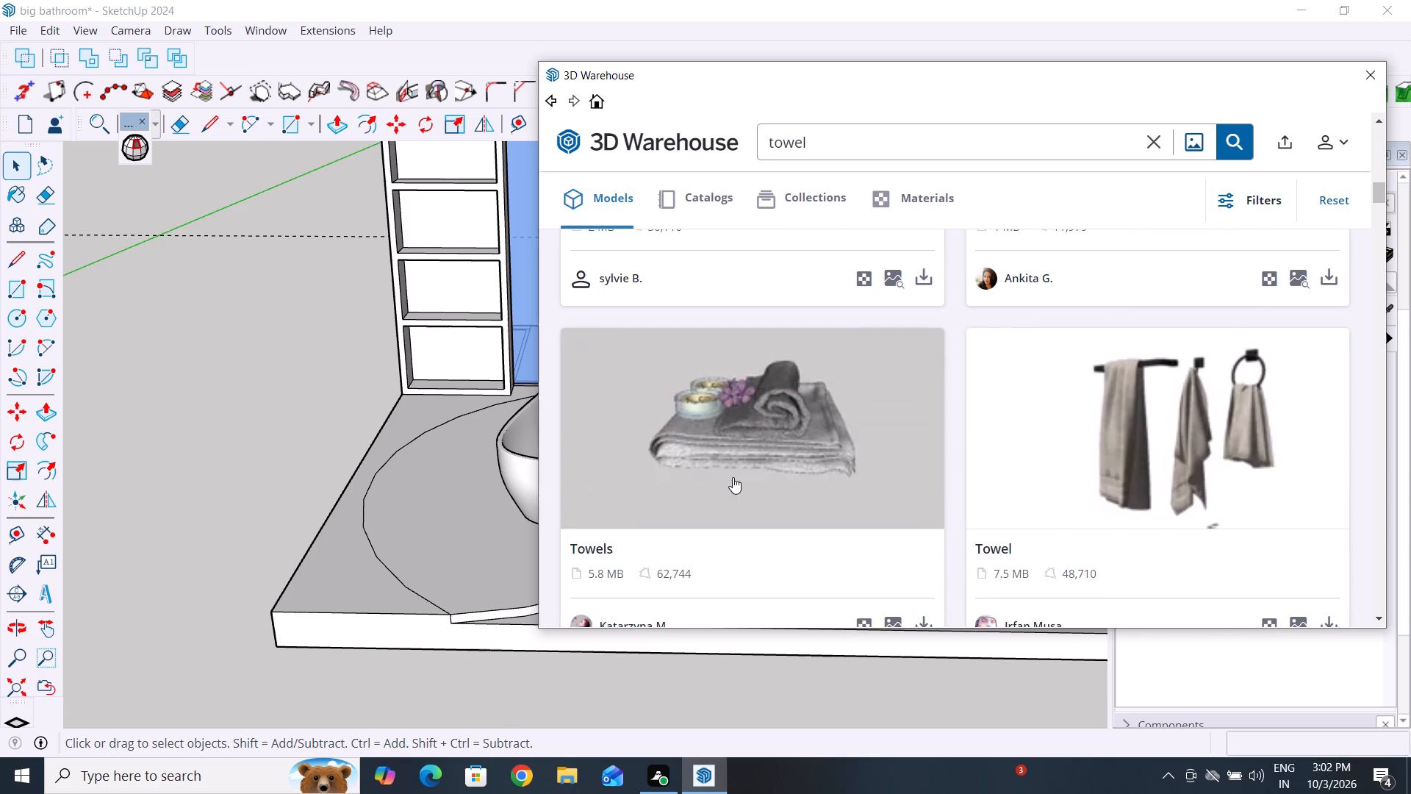
pyautogui.scroll(-2, 870, 474)
pyautogui.scroll(3, 870, 474)
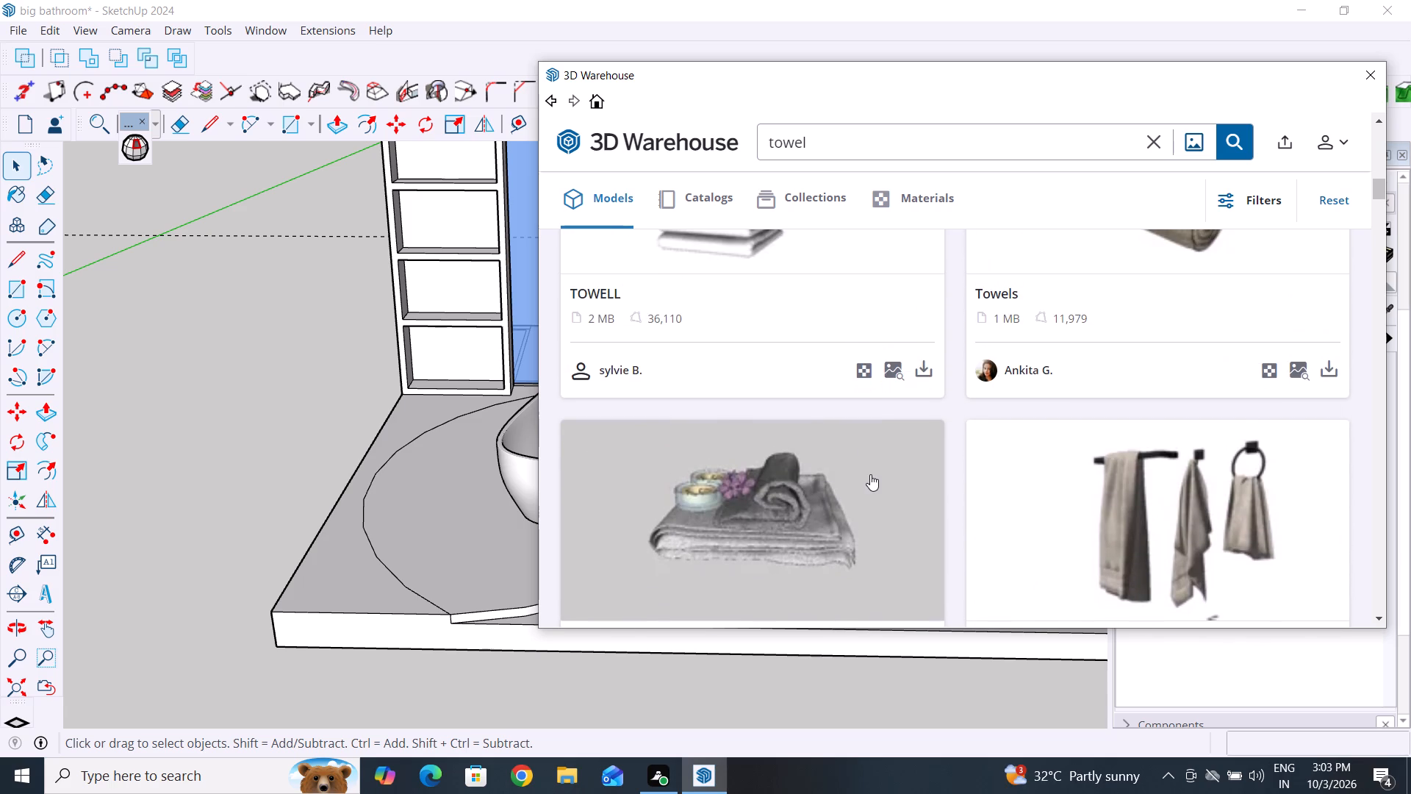
pyautogui.scroll(-3, 870, 474)
pyautogui.click(932, 440)
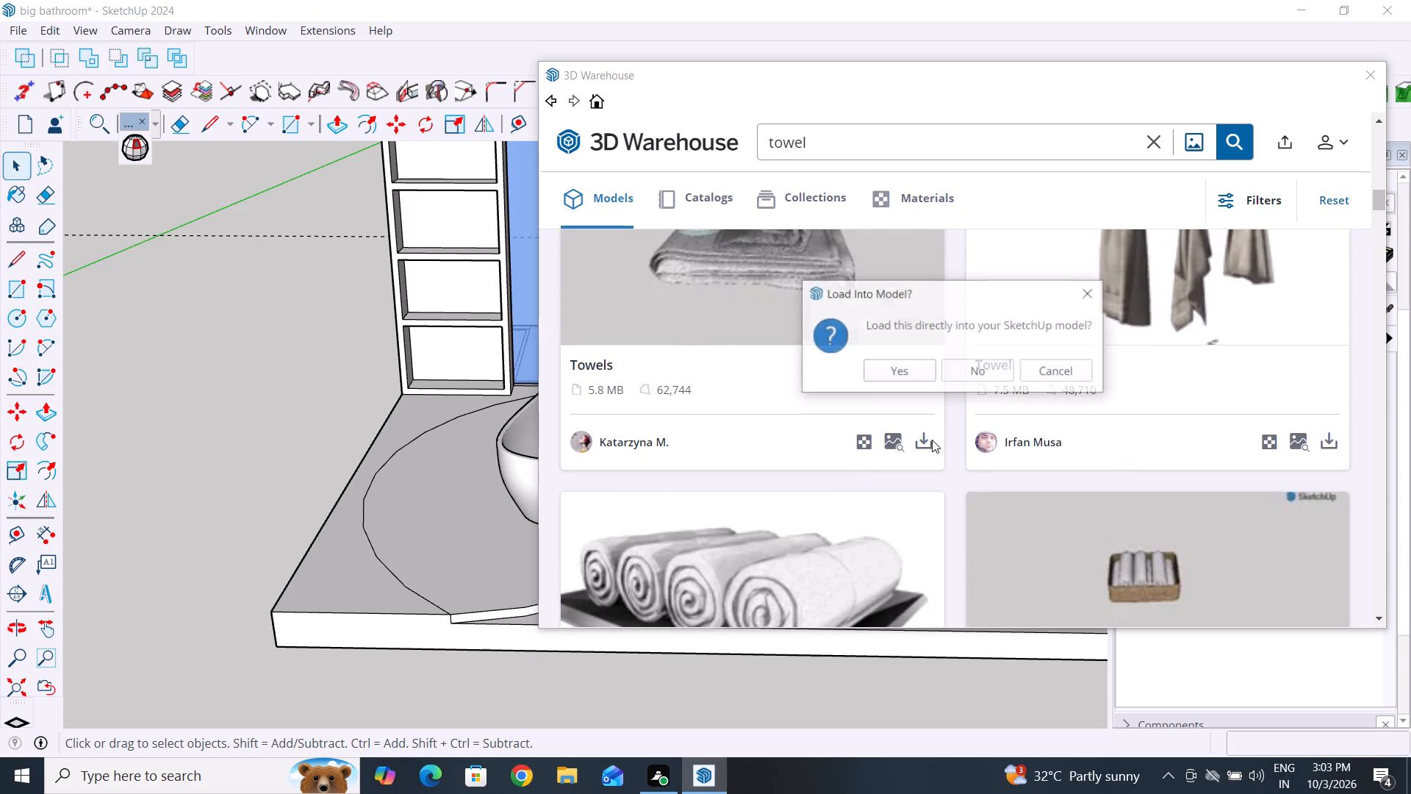
pyautogui.click(903, 371)
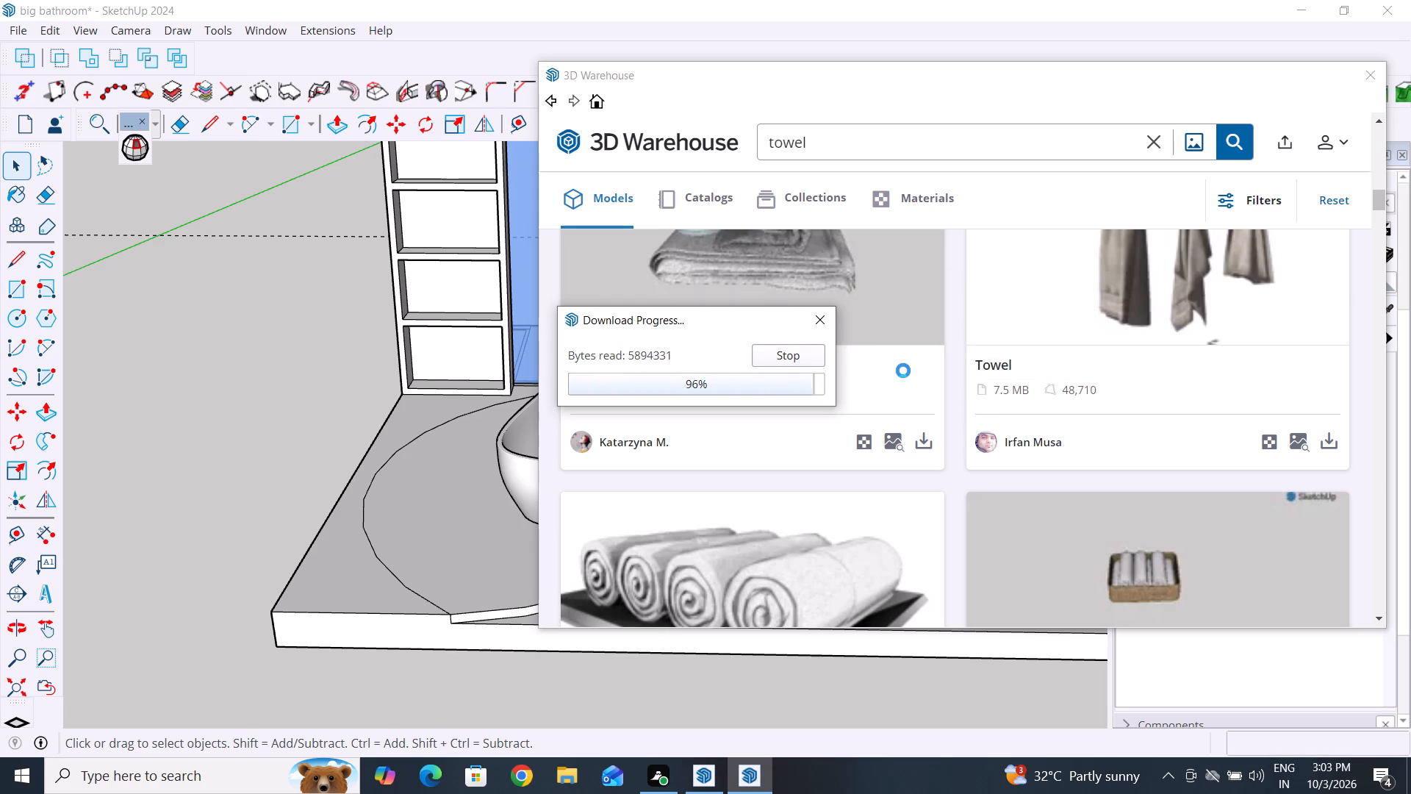
pyautogui.scroll(-2, 792, 468)
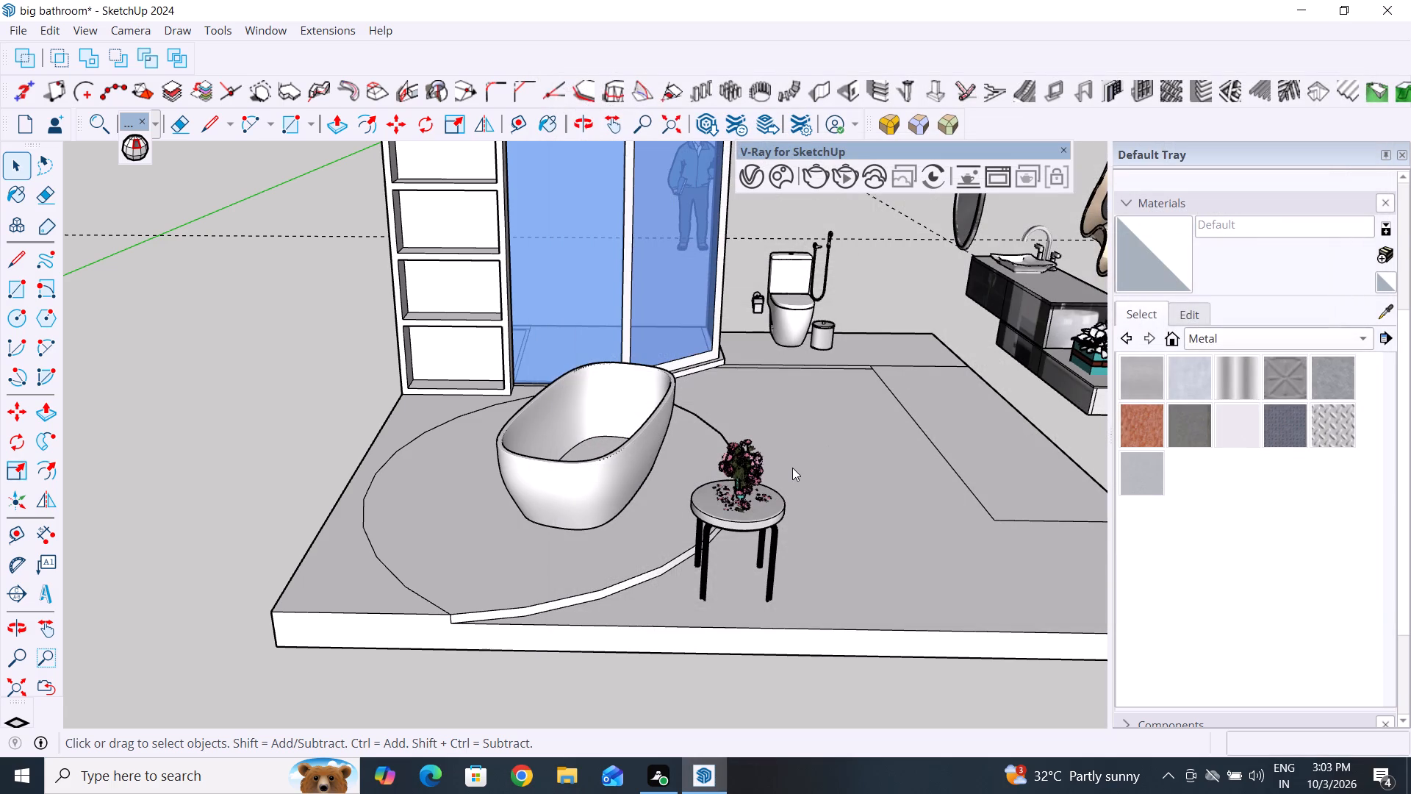
pyautogui.scroll(-5, 792, 468)
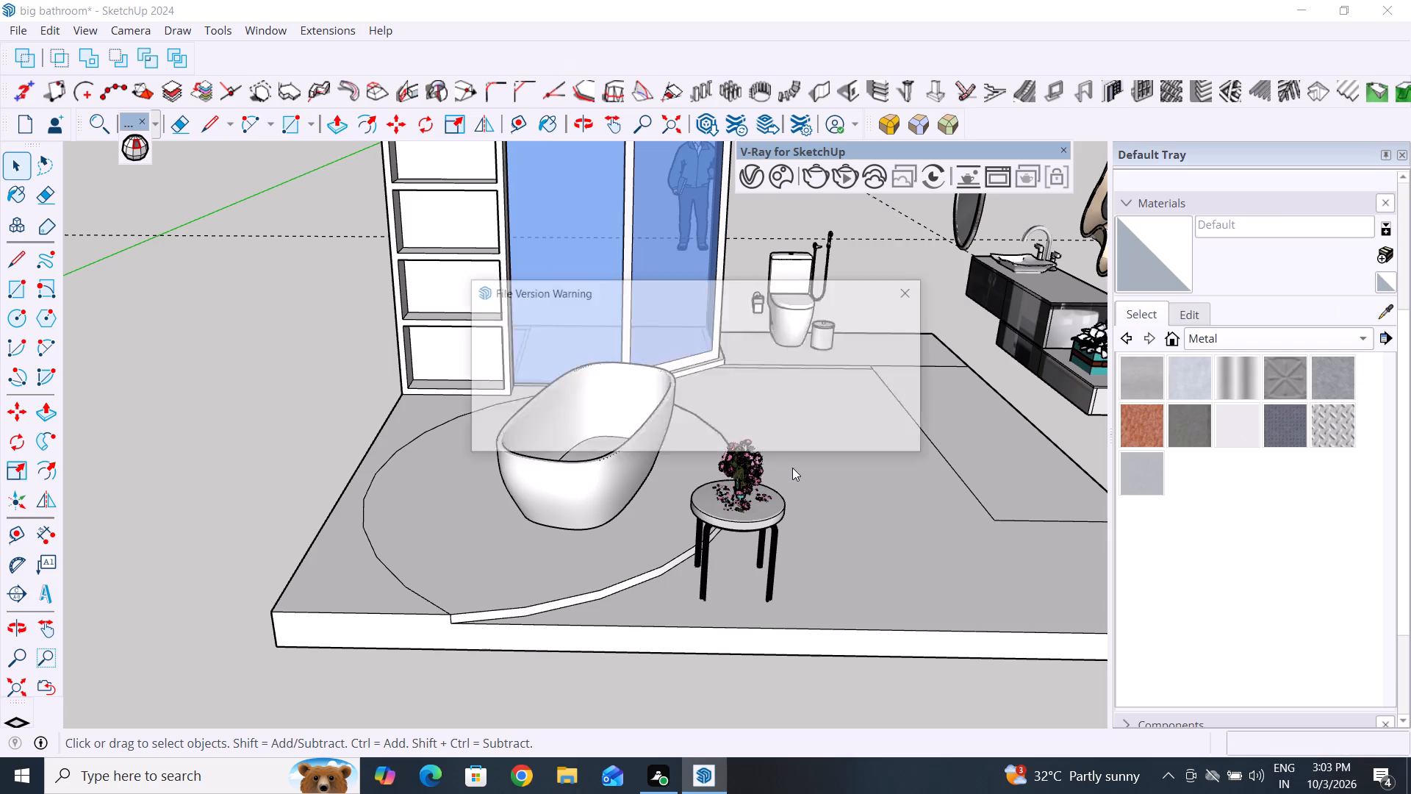
pyautogui.click(880, 435)
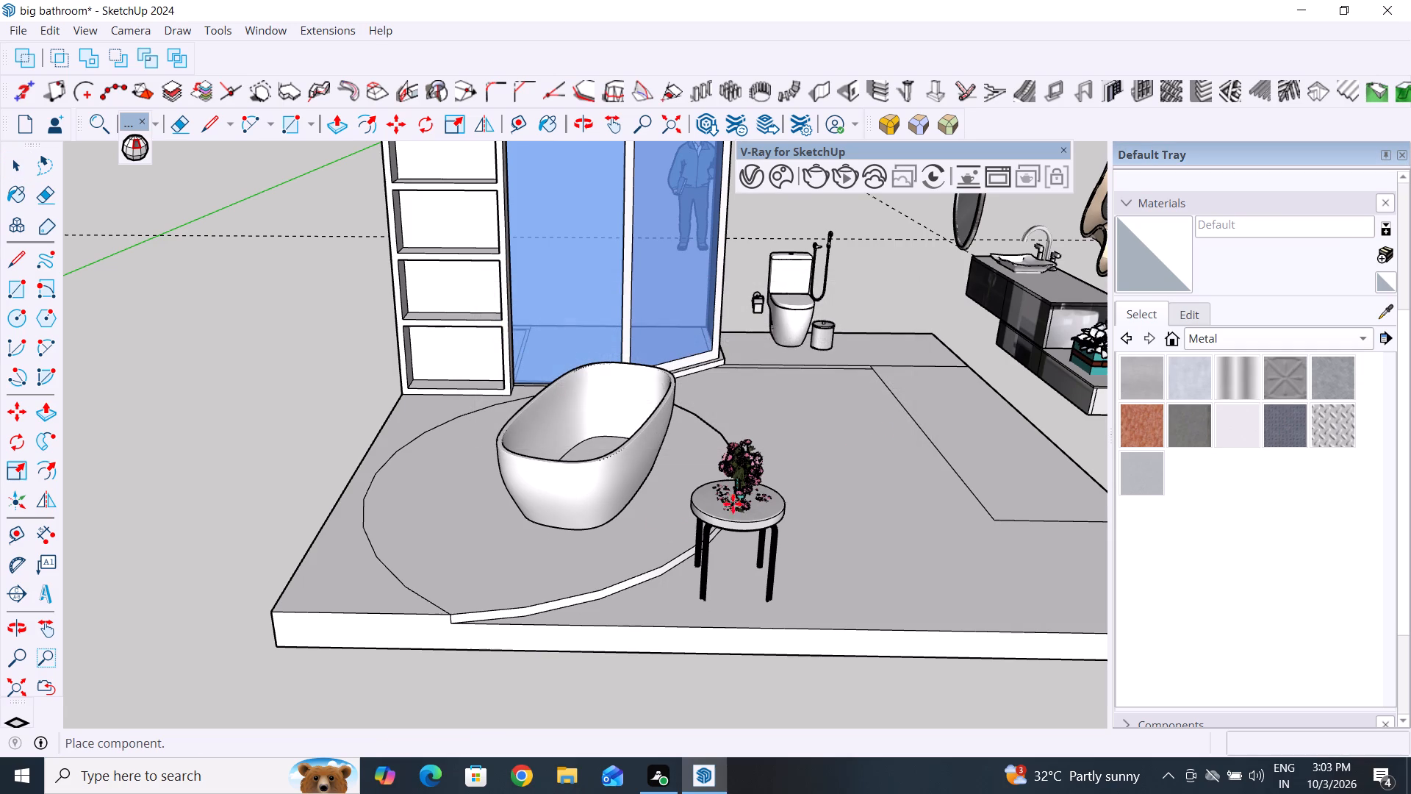
# Place the towel set in the open area in front of the bathtub's floor platform, then deselect it.
pyautogui.scroll(-12, 946, 401)
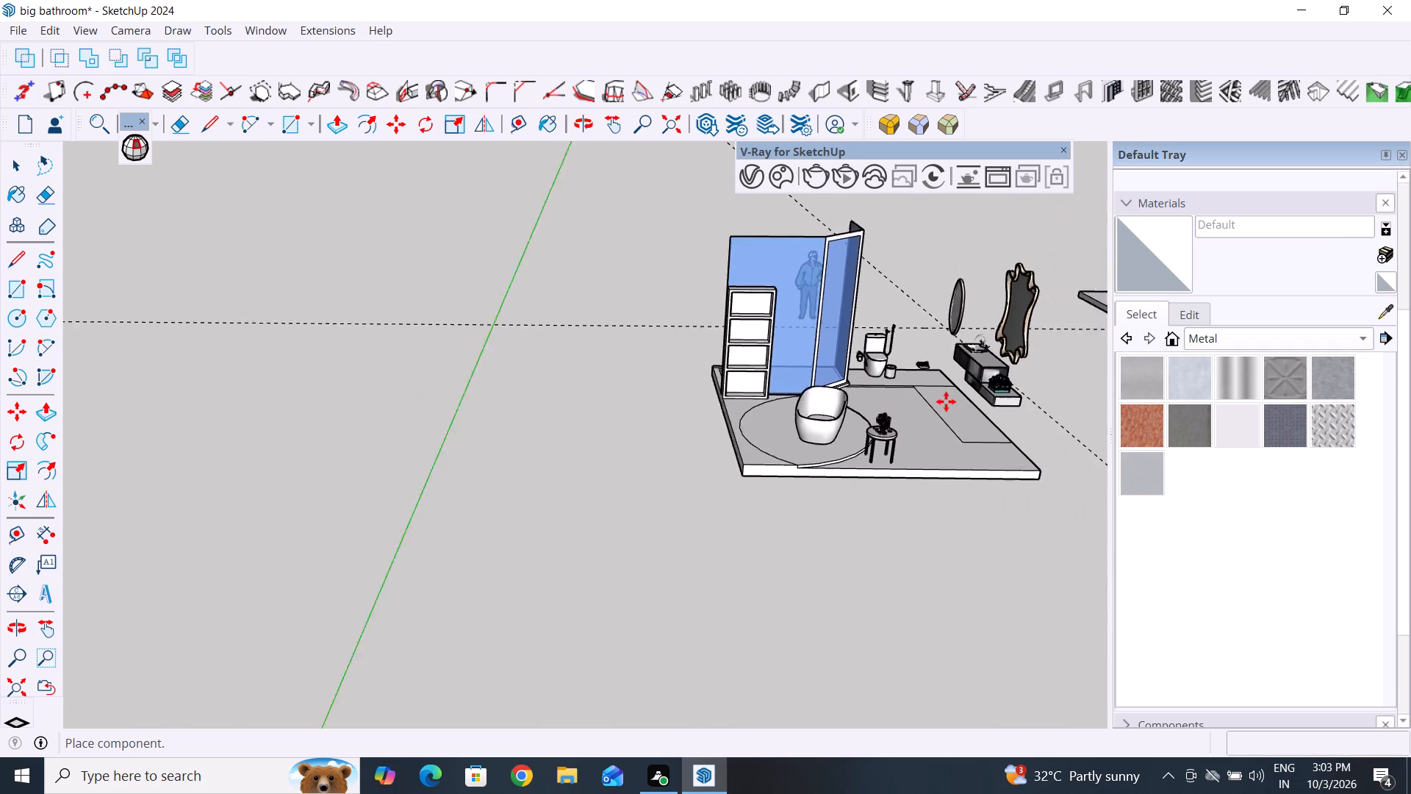
pyautogui.scroll(-2, 946, 401)
pyautogui.scroll(3, 869, 450)
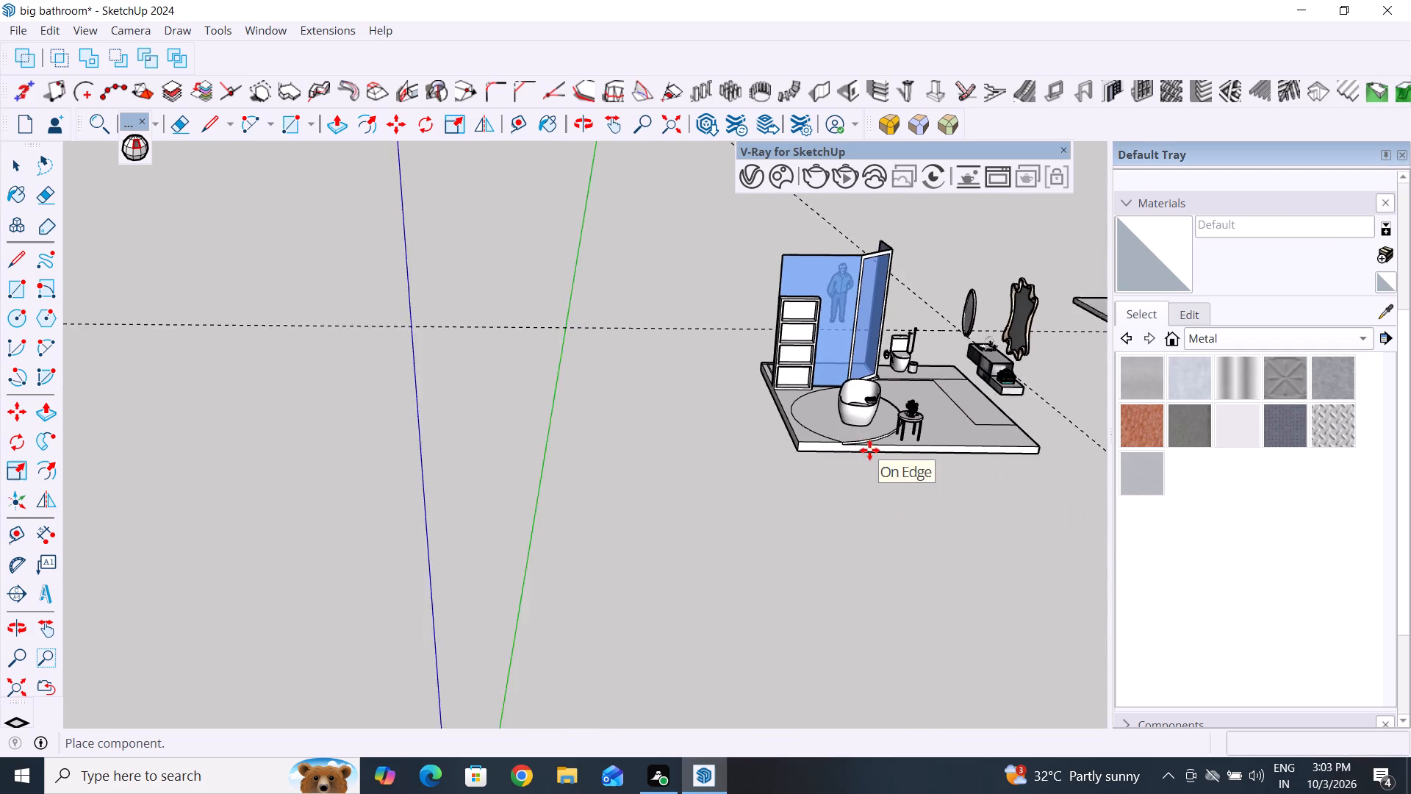
pyautogui.scroll(1, 869, 450)
pyautogui.click(857, 489)
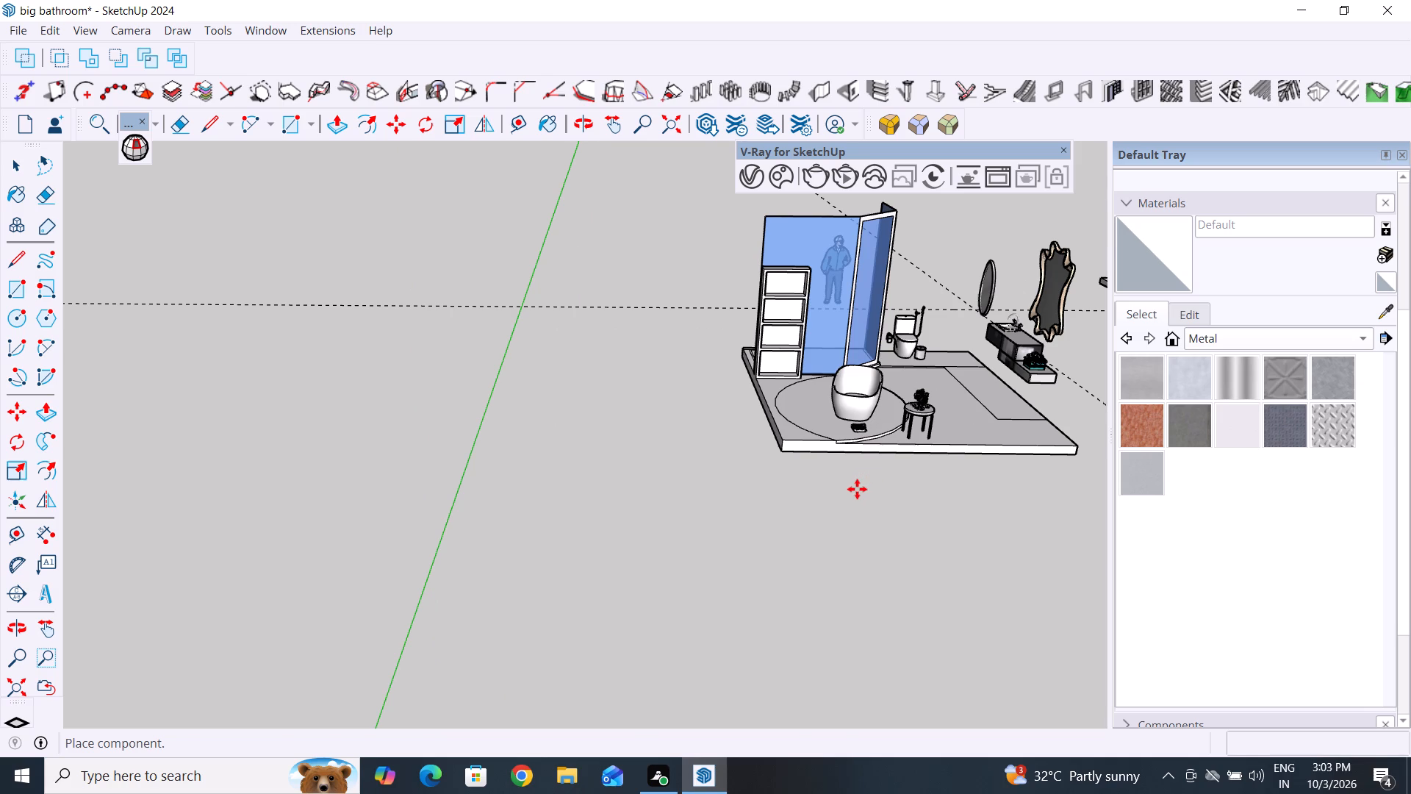
pyautogui.scroll(5, 977, 415)
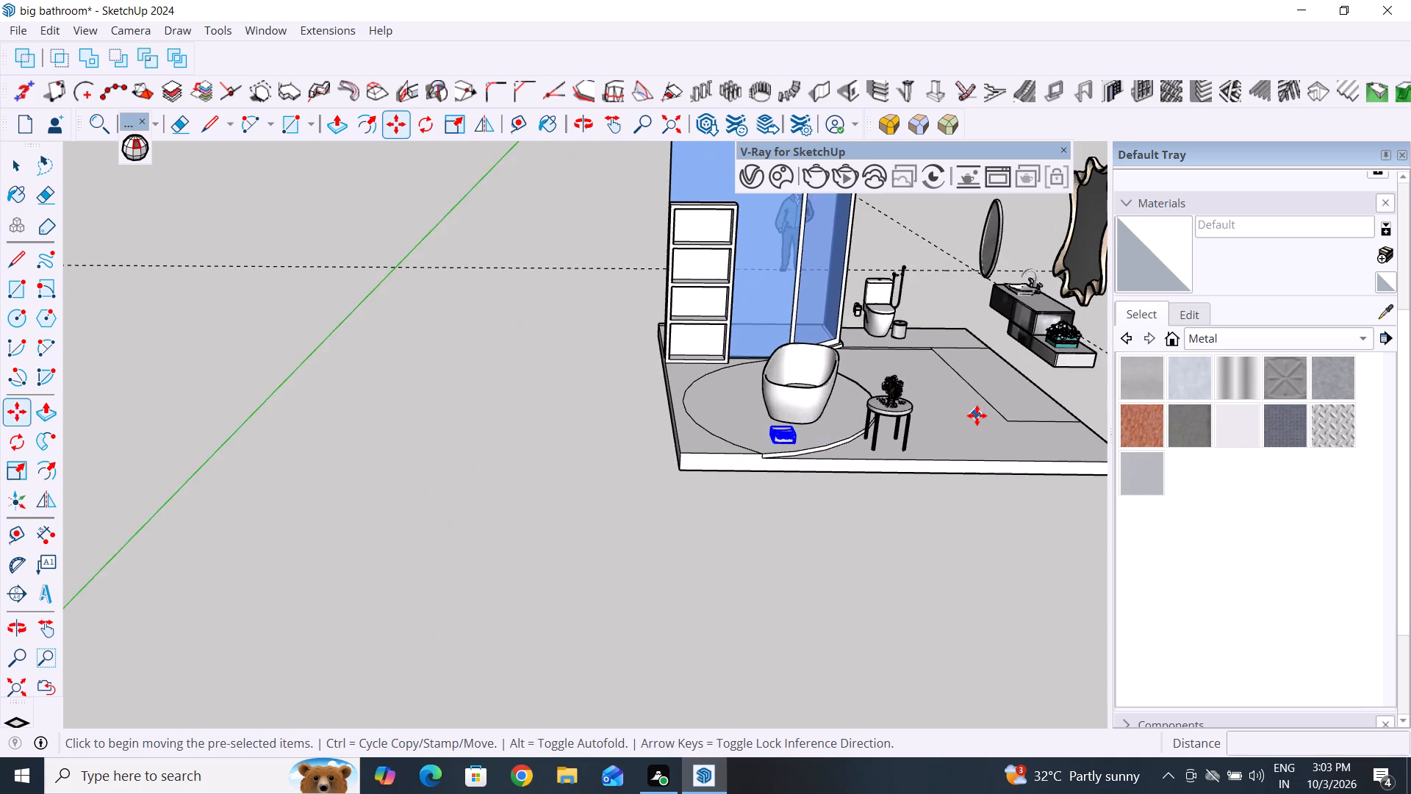
pyautogui.scroll(4, 977, 415)
pyautogui.moveTo(947, 465); pyautogui.dragTo(932, 471, button='middle')
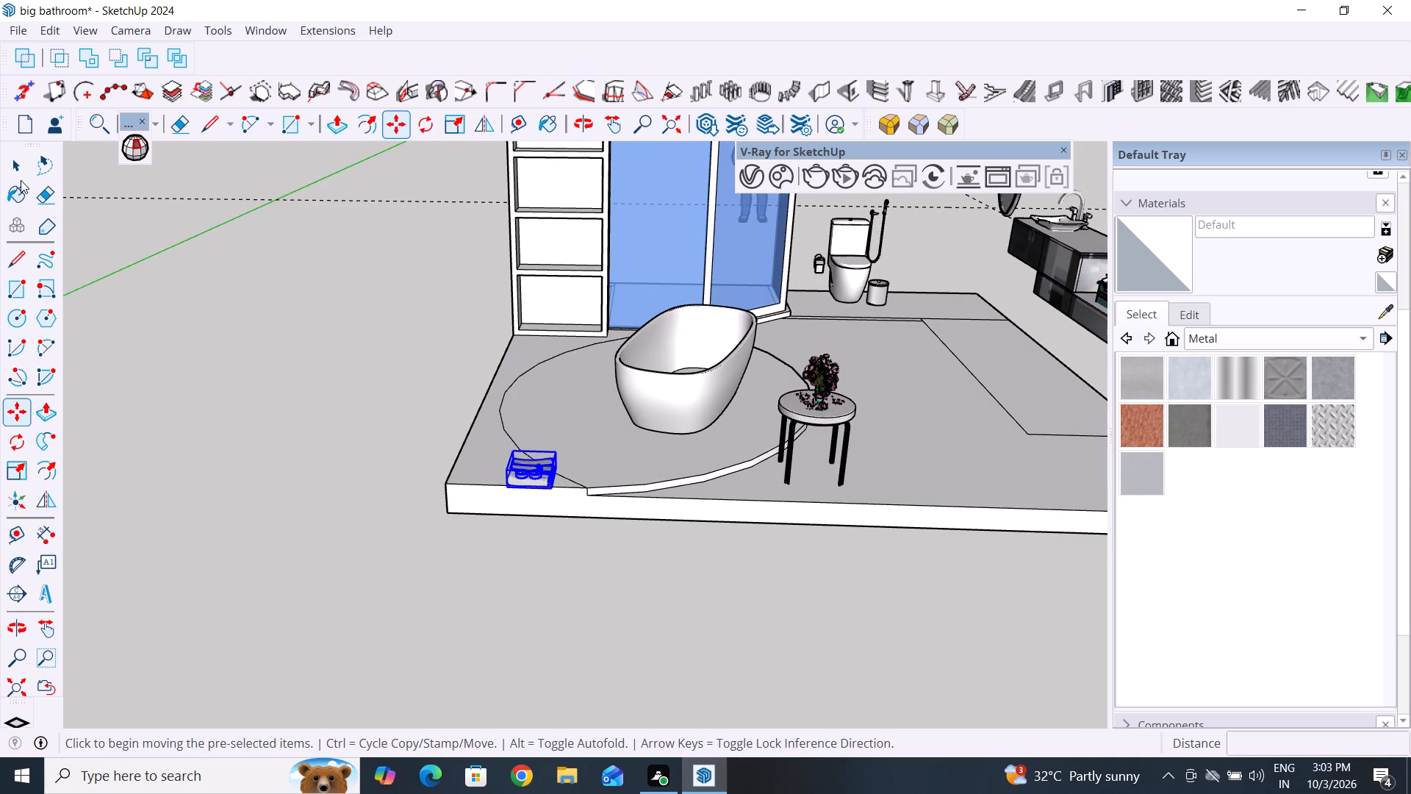
pyautogui.click(29, 165)
pyautogui.click(327, 504)
# Rotate the towel set horizontally about its lower front corner by about 43.4 degrees, then deselect it.
pyautogui.scroll(4, 470, 507)
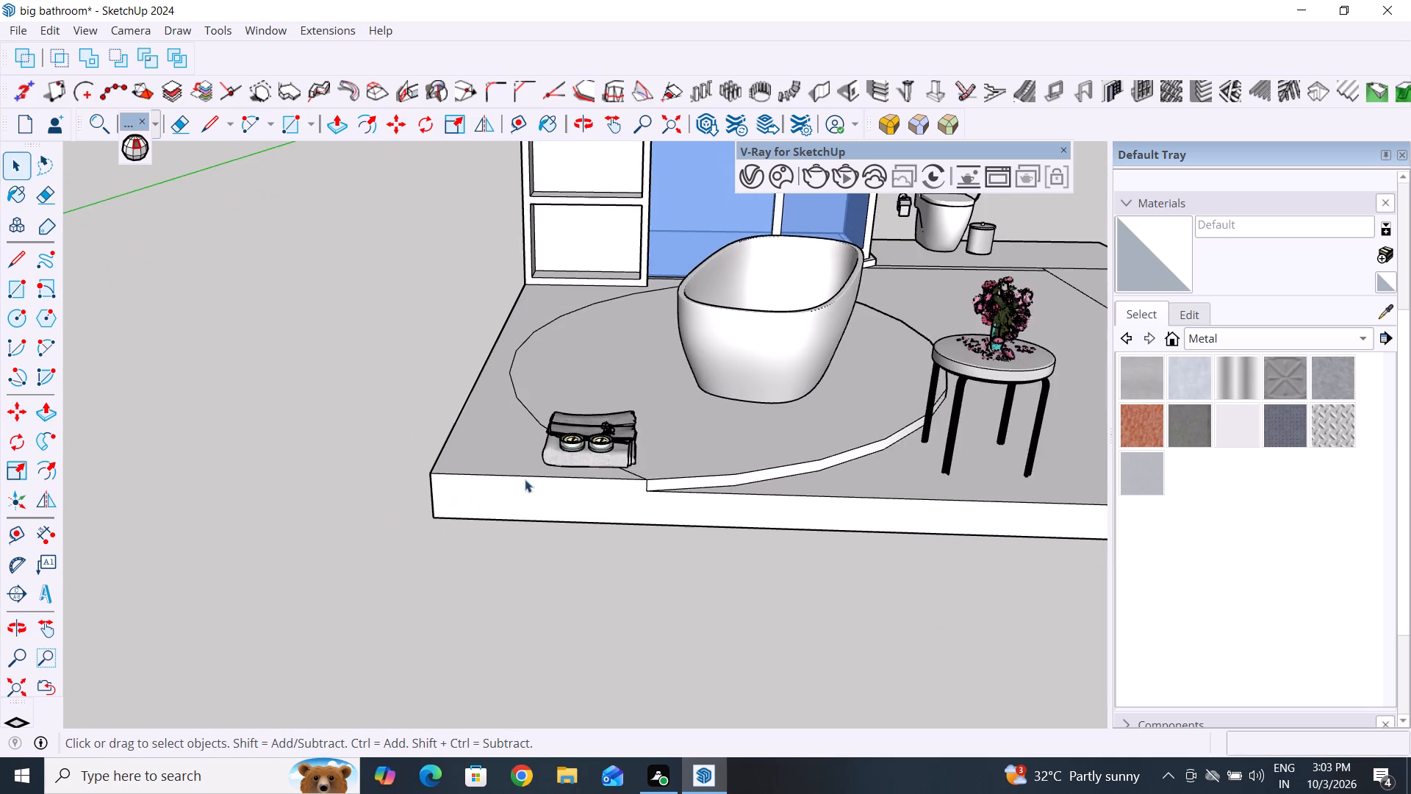
pyautogui.scroll(4, 539, 470)
pyautogui.click(614, 442)
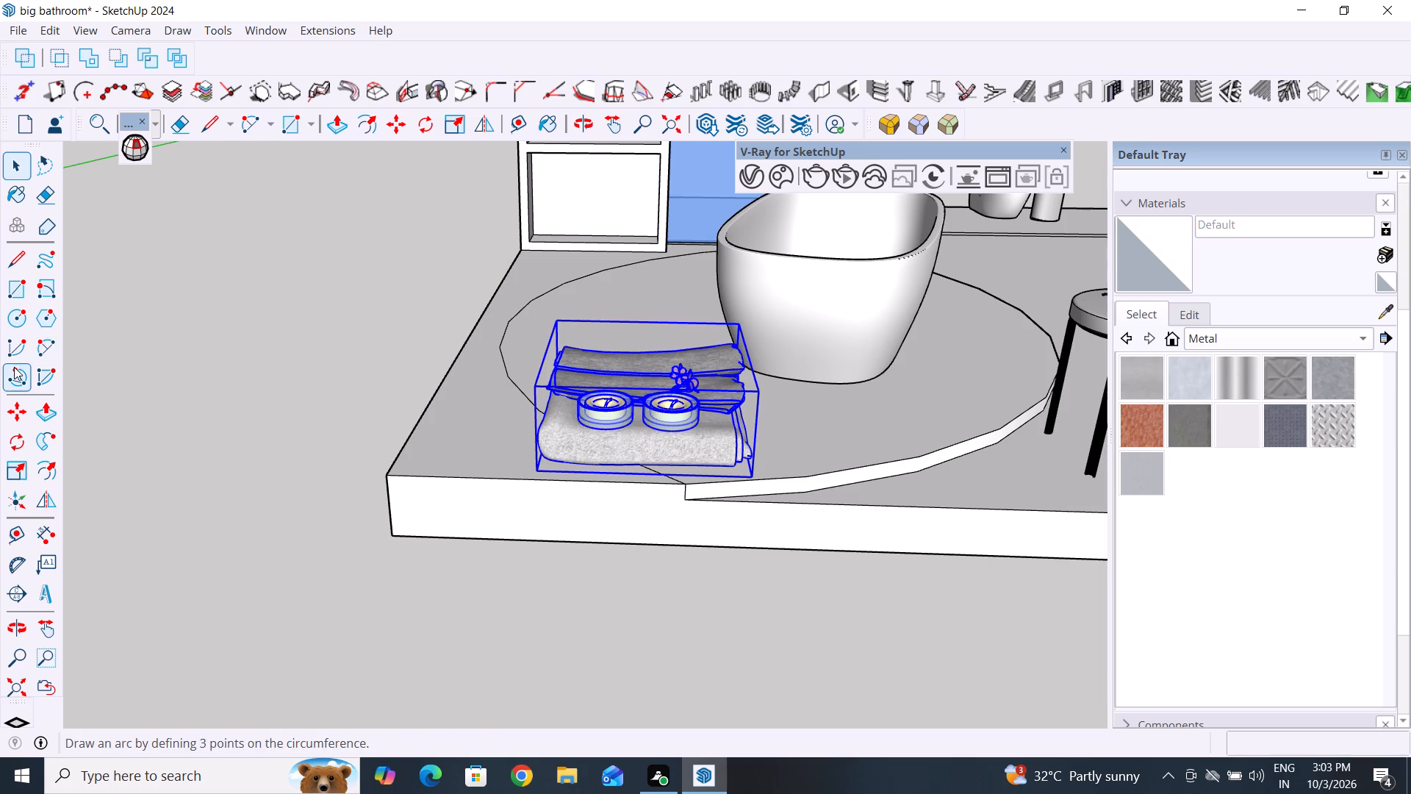
pyautogui.click(20, 435)
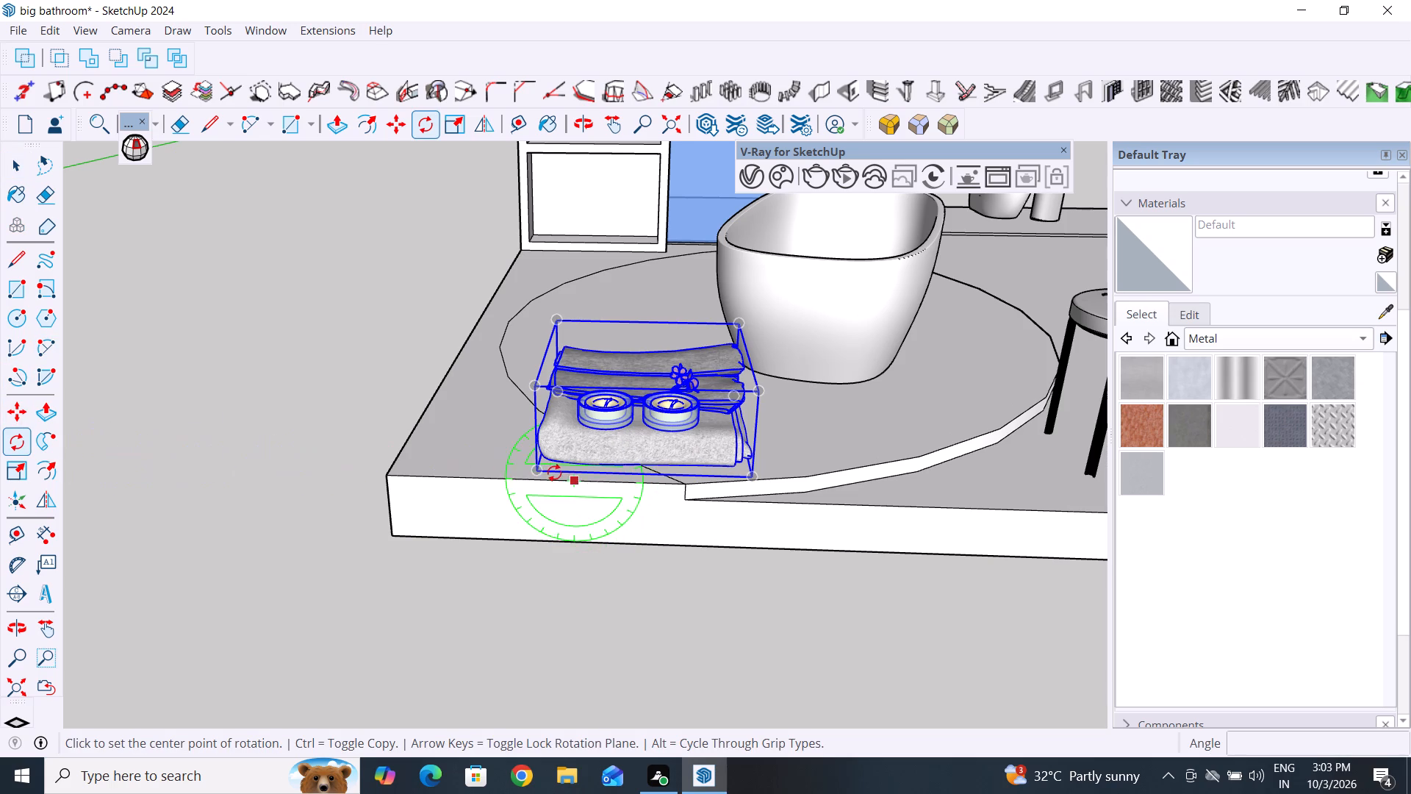
pyautogui.click(540, 470)
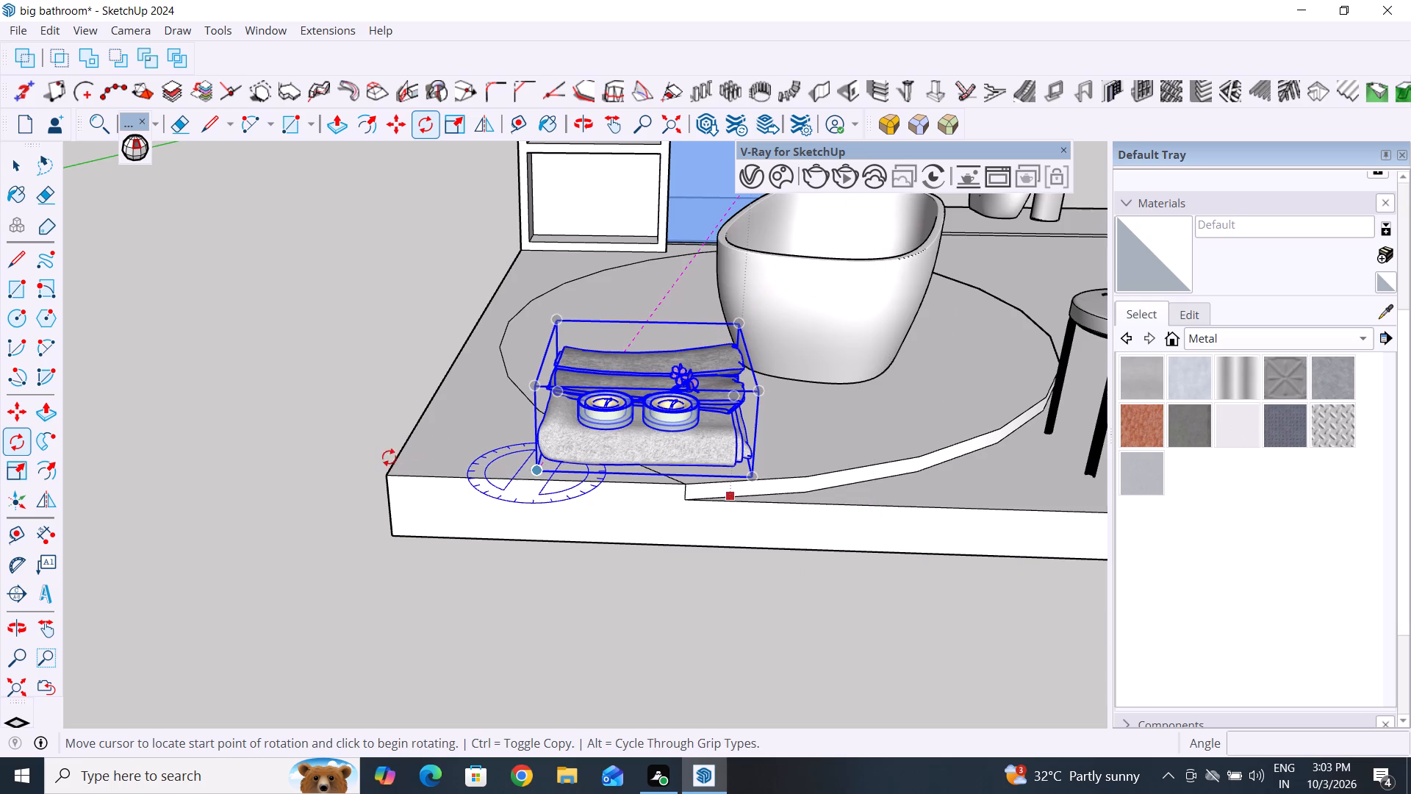
pyautogui.click(768, 480)
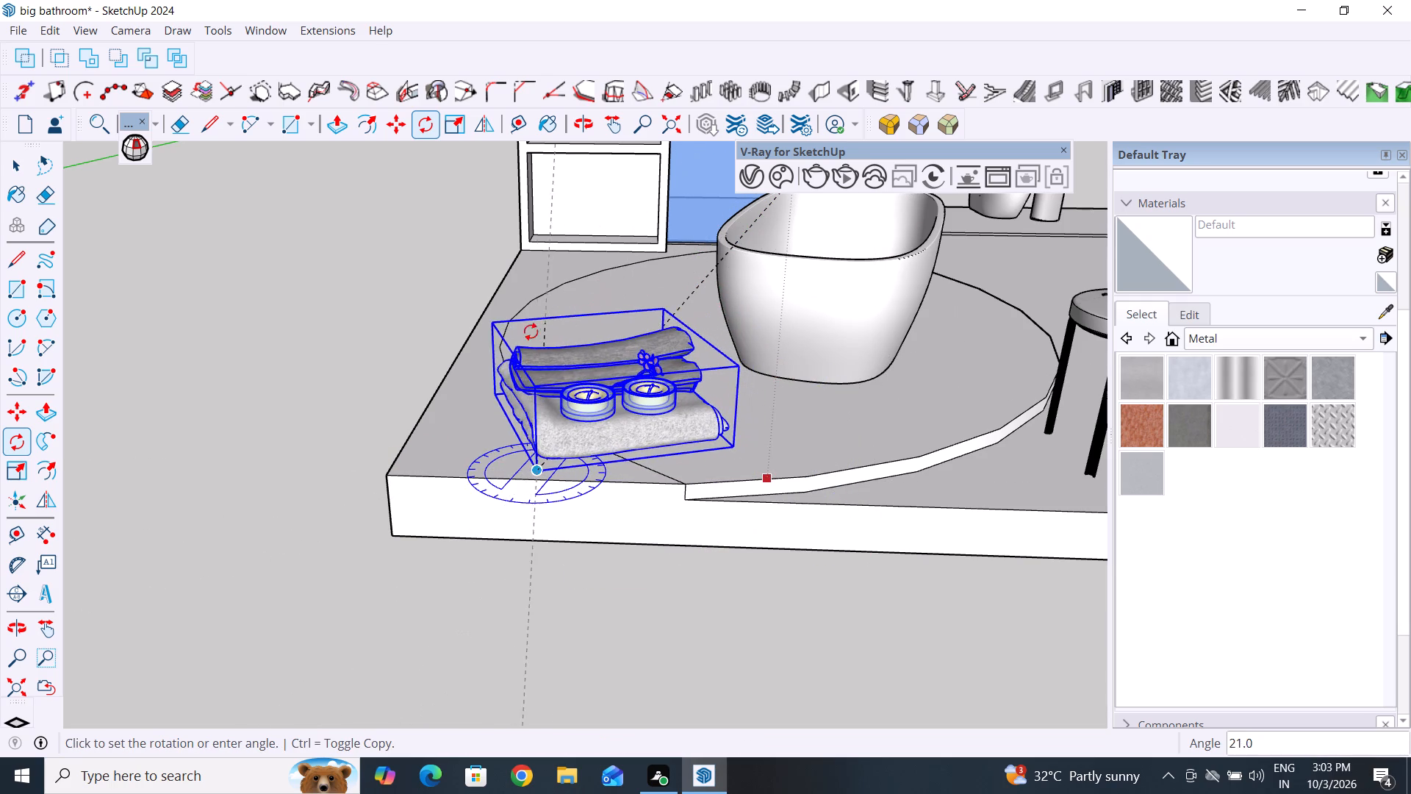
pyautogui.click(447, 379)
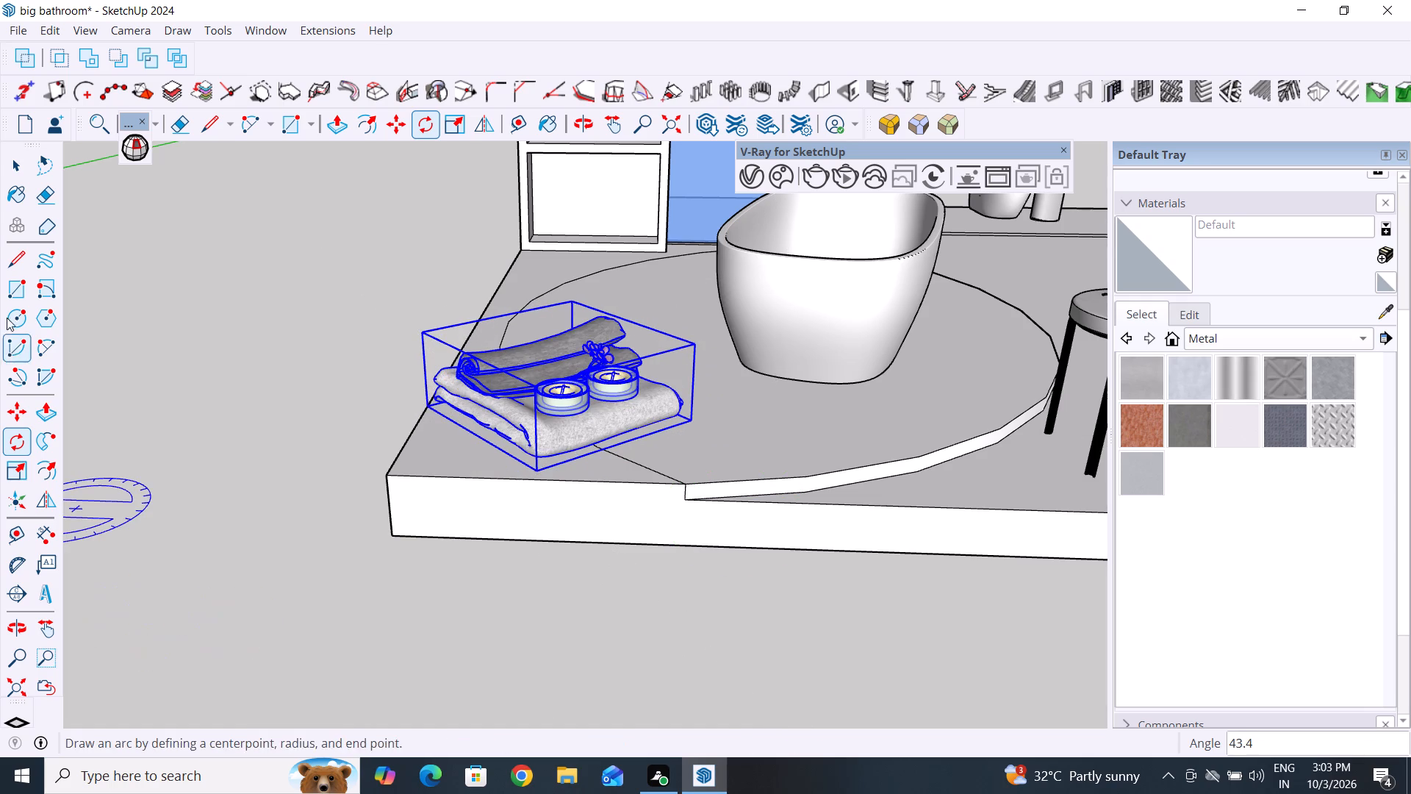
pyautogui.click(11, 168)
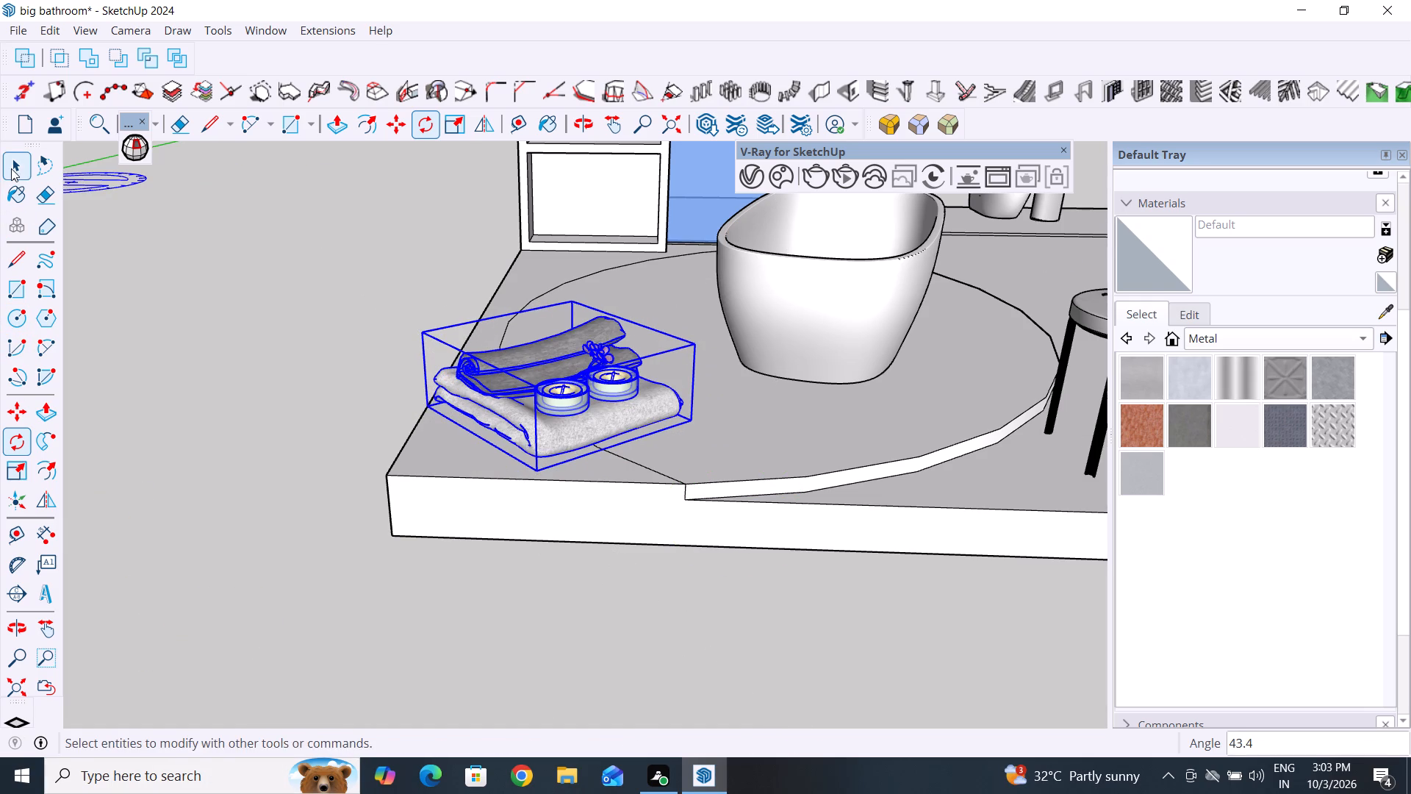
pyautogui.click(175, 361)
# Move the towel set about 101.5 inches onto the circular floor area between the bathtub and the stool.
pyautogui.scroll(-4, 497, 493)
pyautogui.moveTo(522, 504); pyautogui.dragTo(599, 511, button='middle')
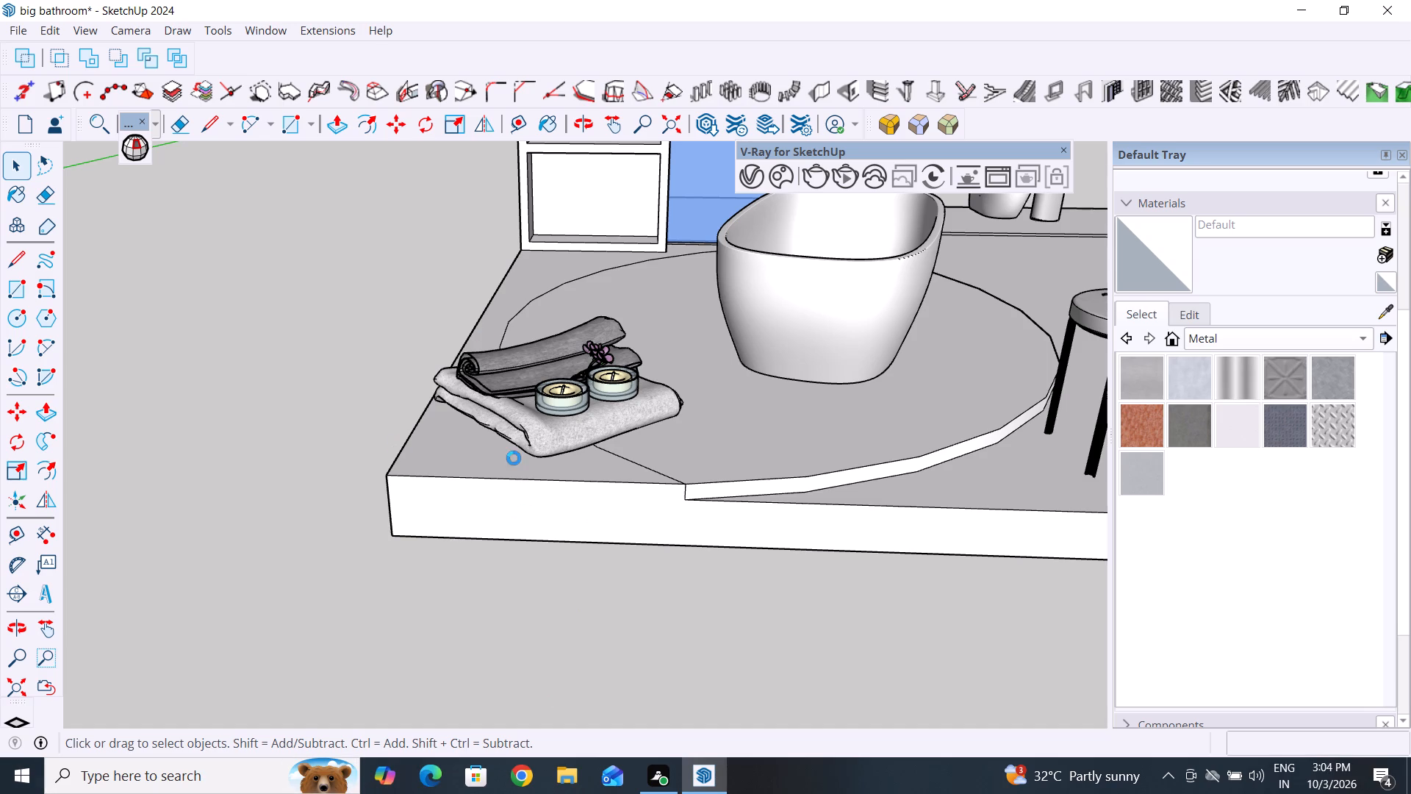
pyautogui.scroll(-9, 660, 515)
pyautogui.moveTo(681, 524); pyautogui.dragTo(806, 529, button='middle')
pyautogui.scroll(5, 806, 529)
pyautogui.click(959, 414)
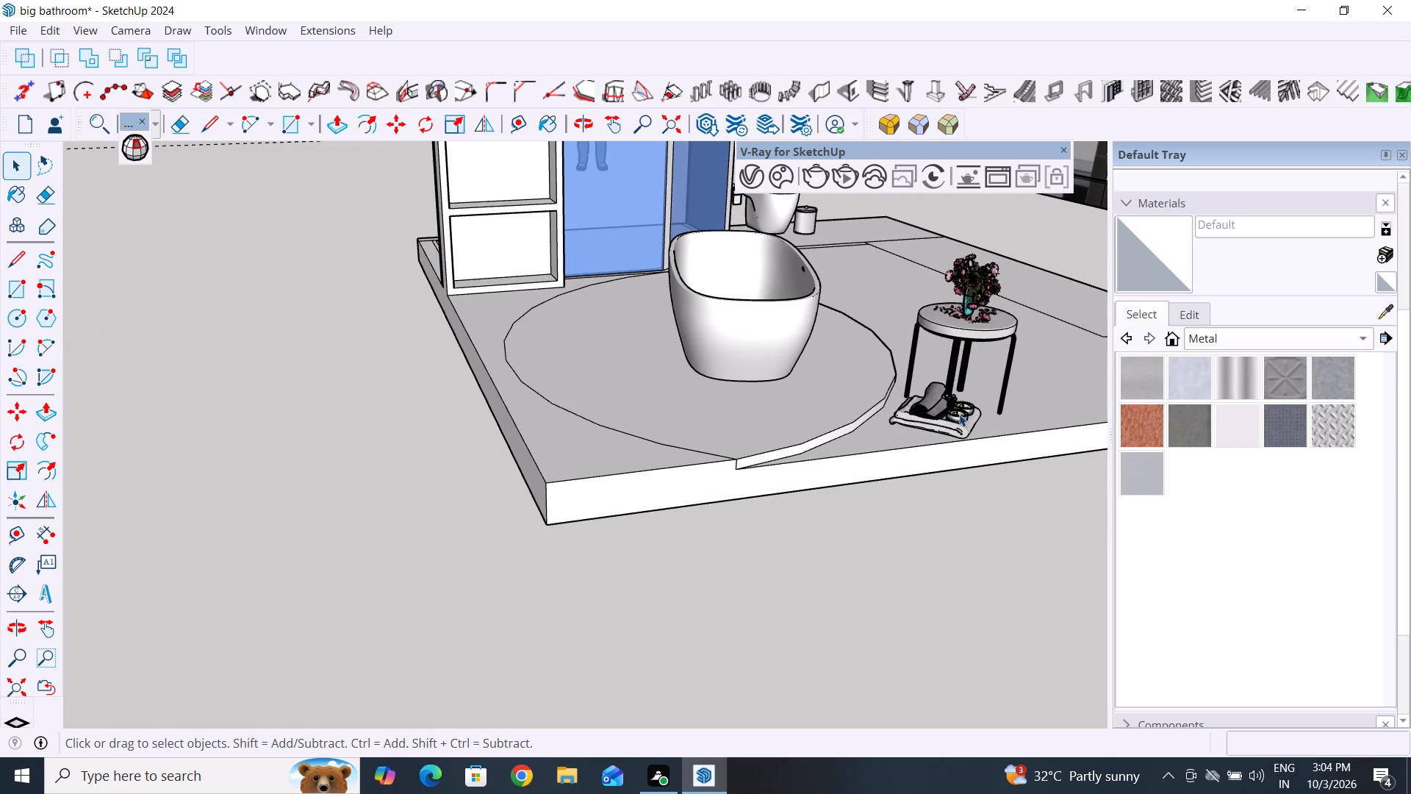
pyautogui.press('m')
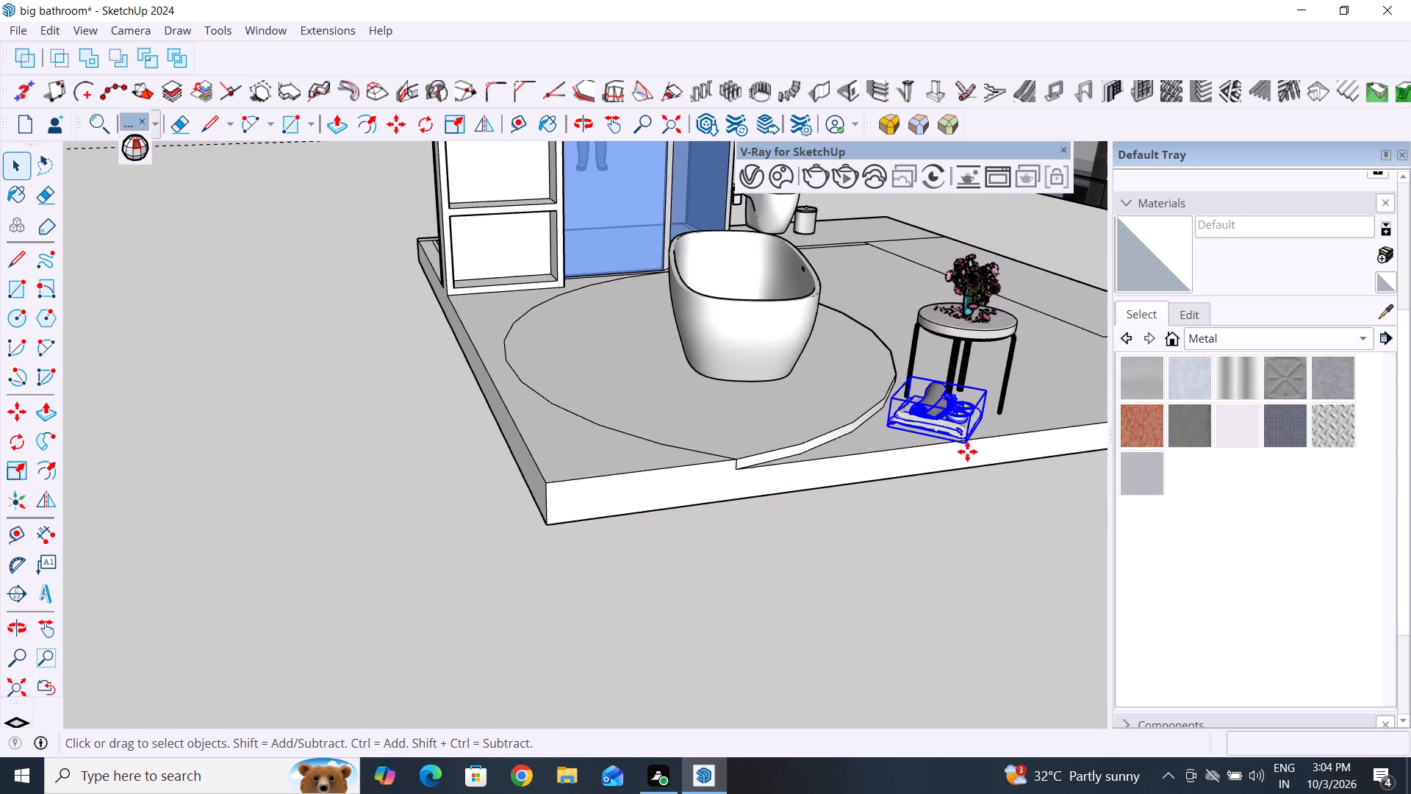
pyautogui.click(964, 442)
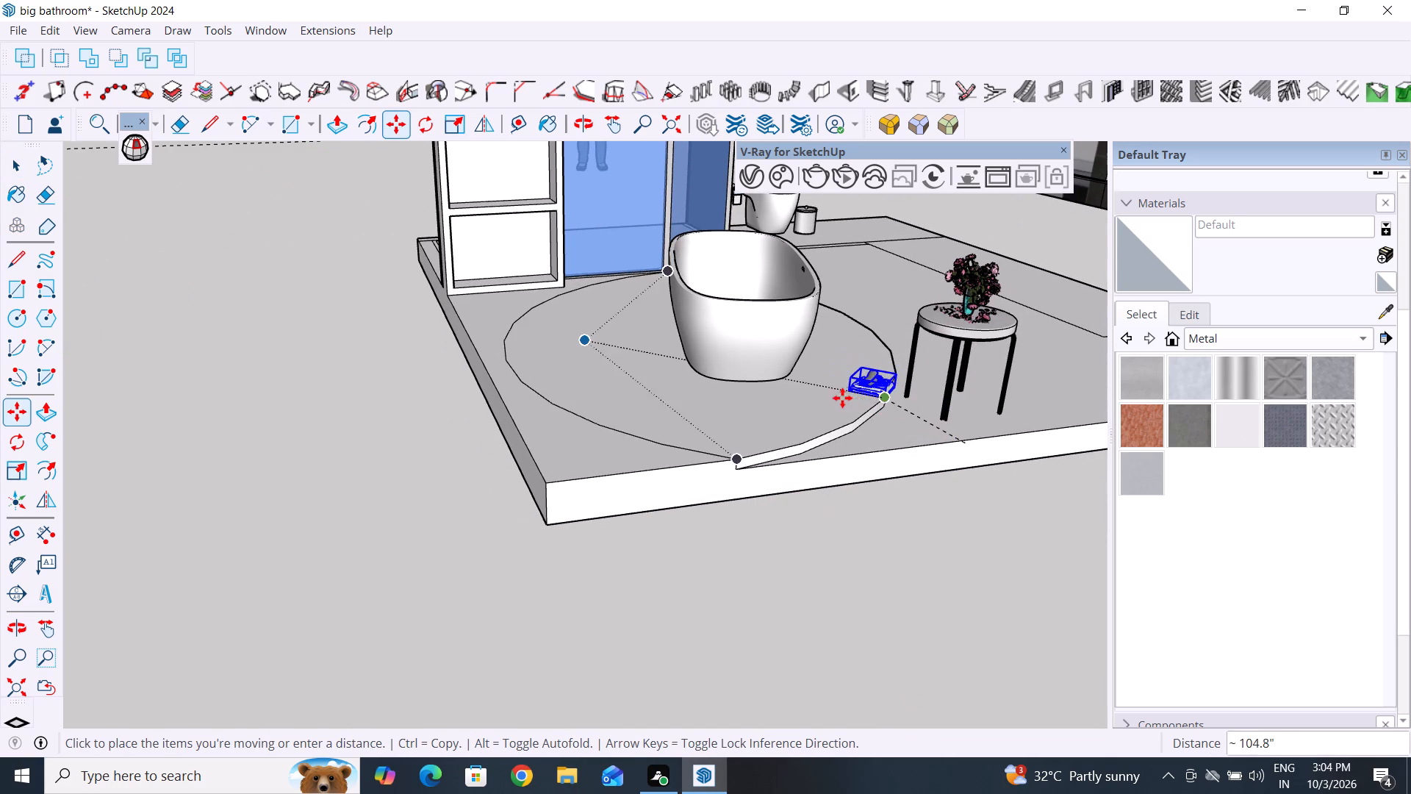
pyautogui.click(835, 401)
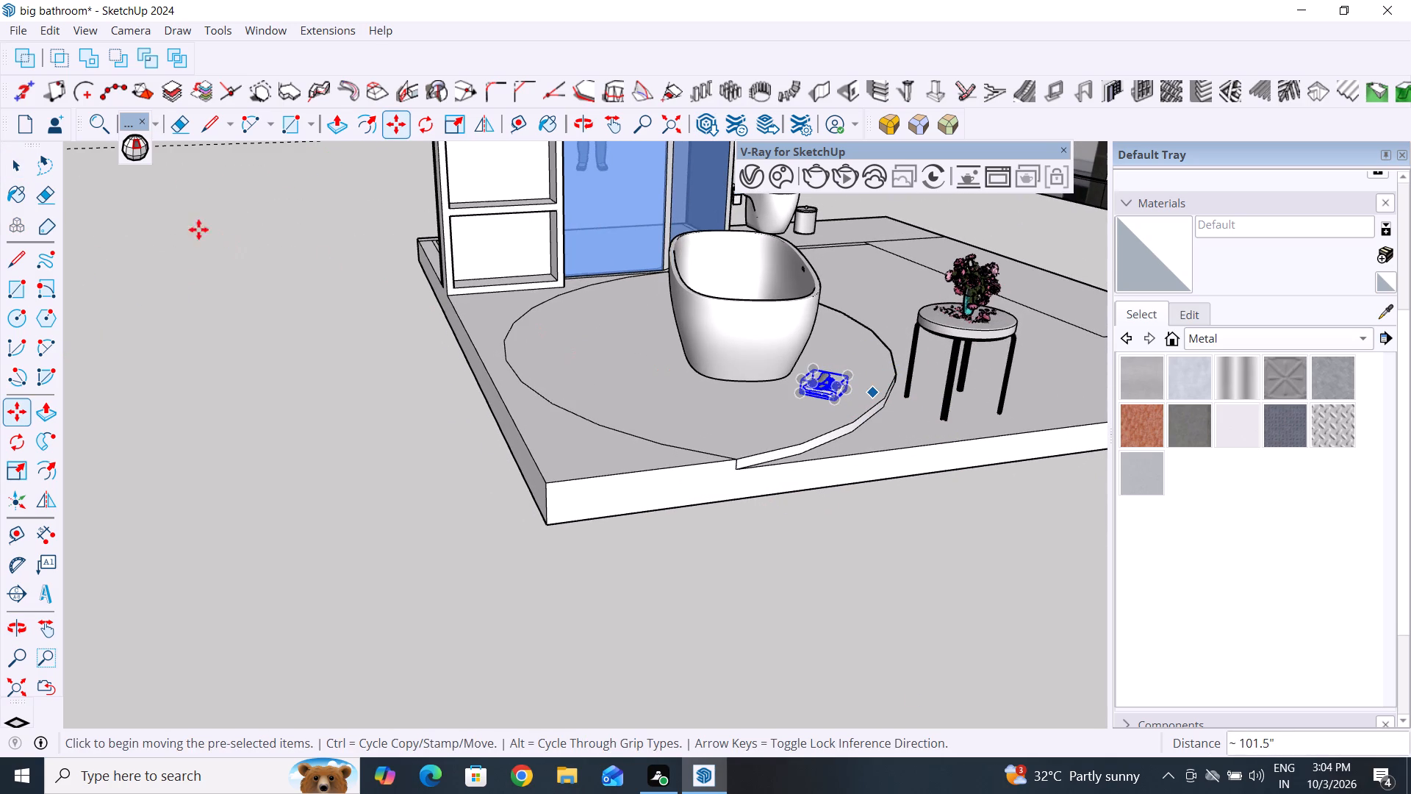
# Move the towel set about 73.6 inches along the circular platform to the bathtub's other end, near the glass enclosure, then deselect it.
pyautogui.click(7, 168)
pyautogui.click(825, 543)
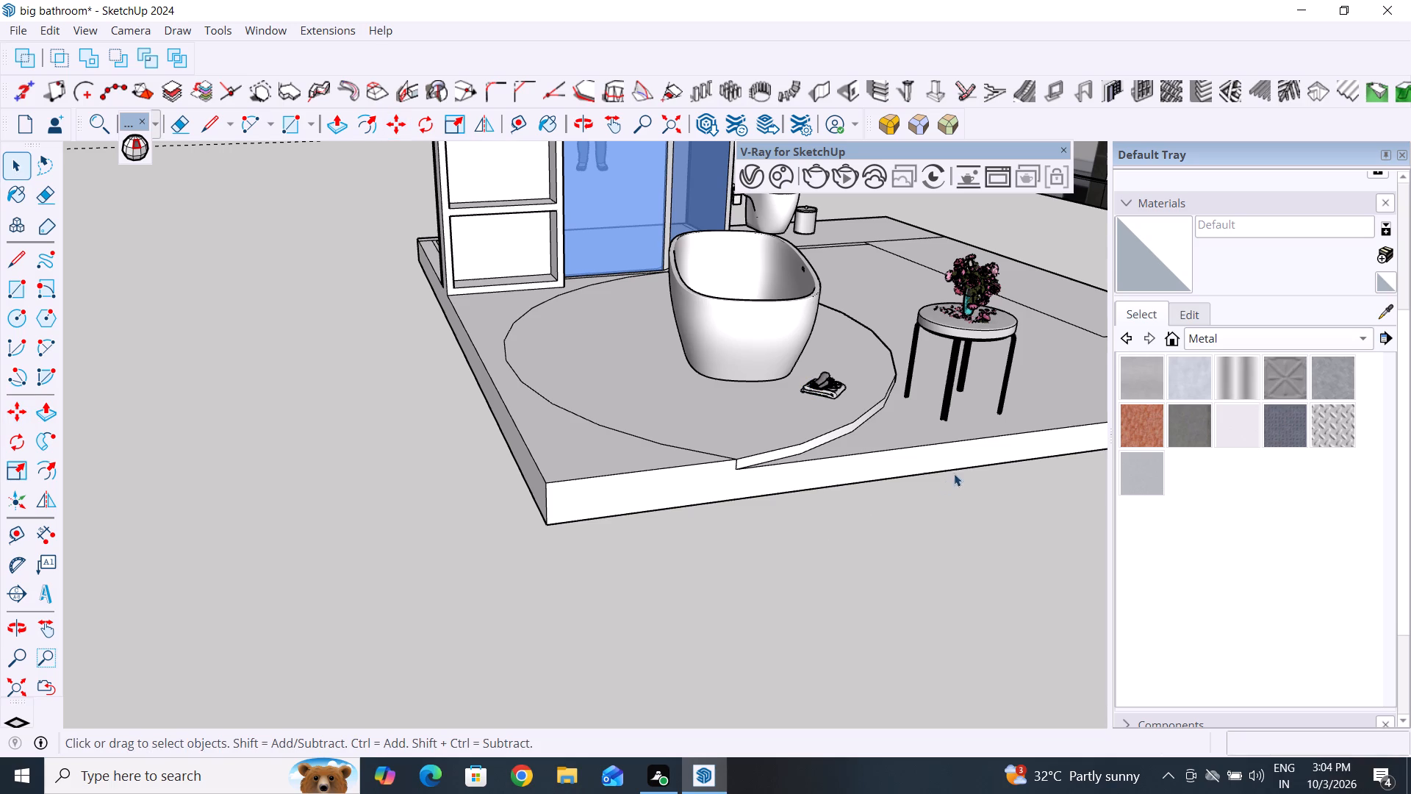
pyautogui.moveTo(955, 479); pyautogui.dragTo(376, 488, button='middle')
pyautogui.scroll(1, 351, 428)
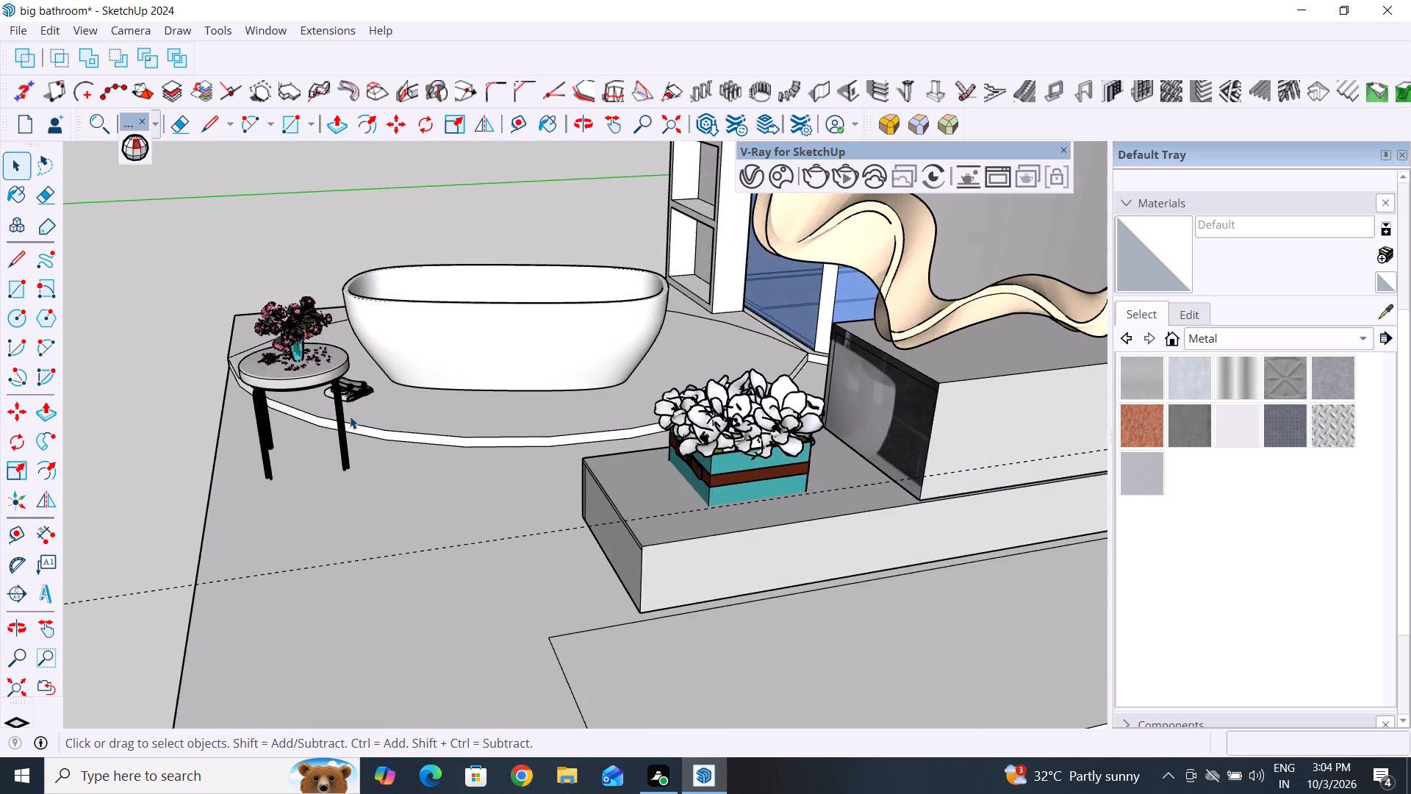
pyautogui.scroll(2, 350, 416)
pyautogui.click(360, 386)
pyautogui.scroll(5, 396, 403)
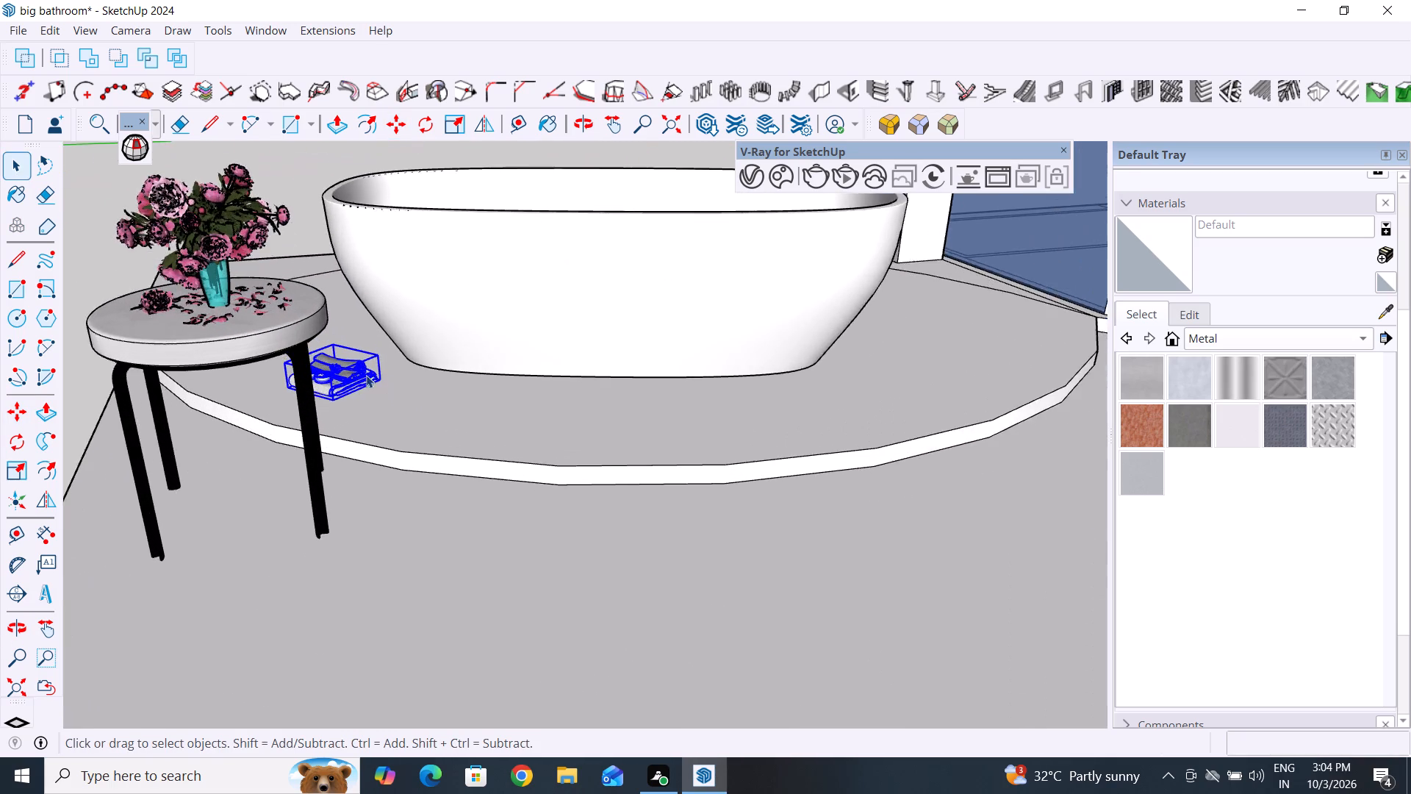
pyautogui.scroll(7, 366, 375)
pyautogui.scroll(-4, 500, 439)
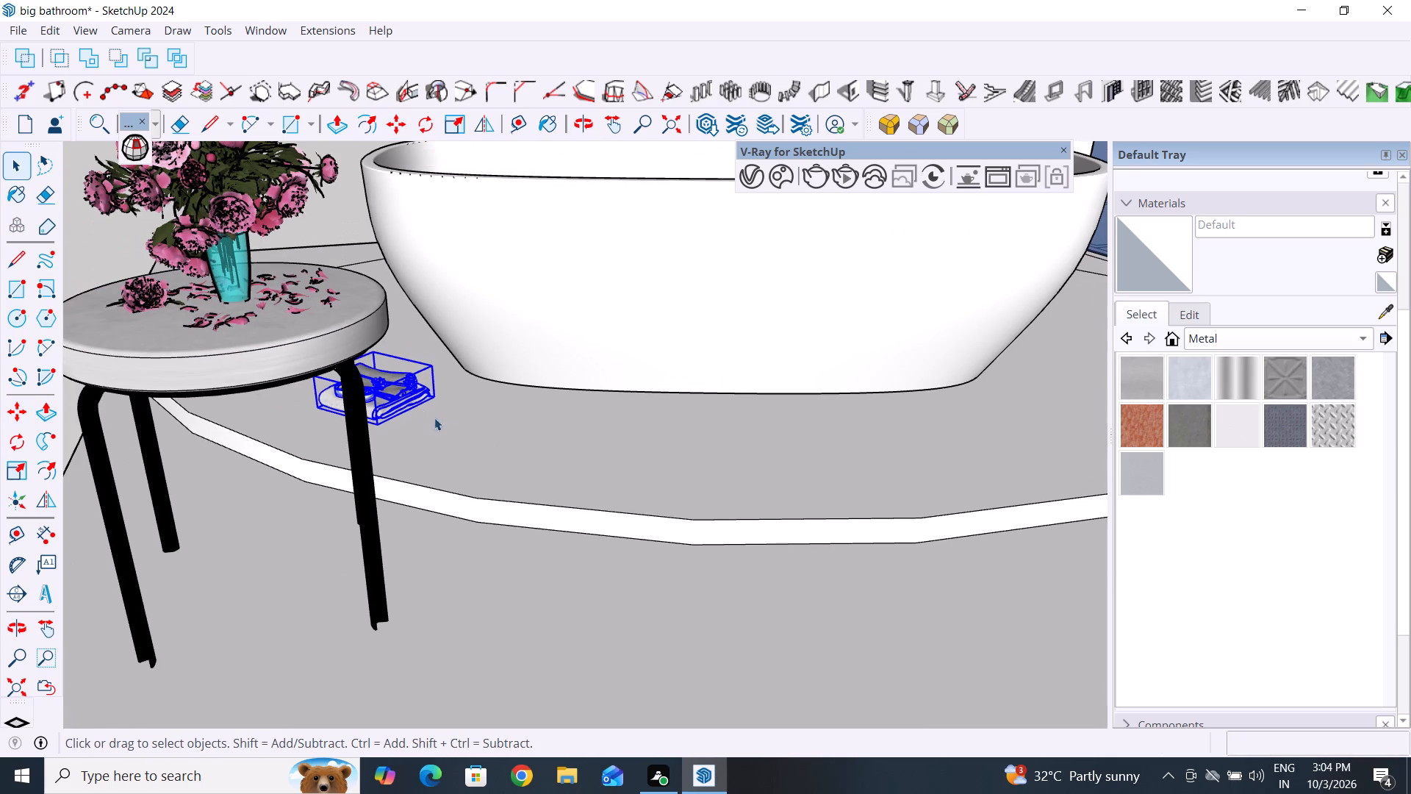
pyautogui.press('m')
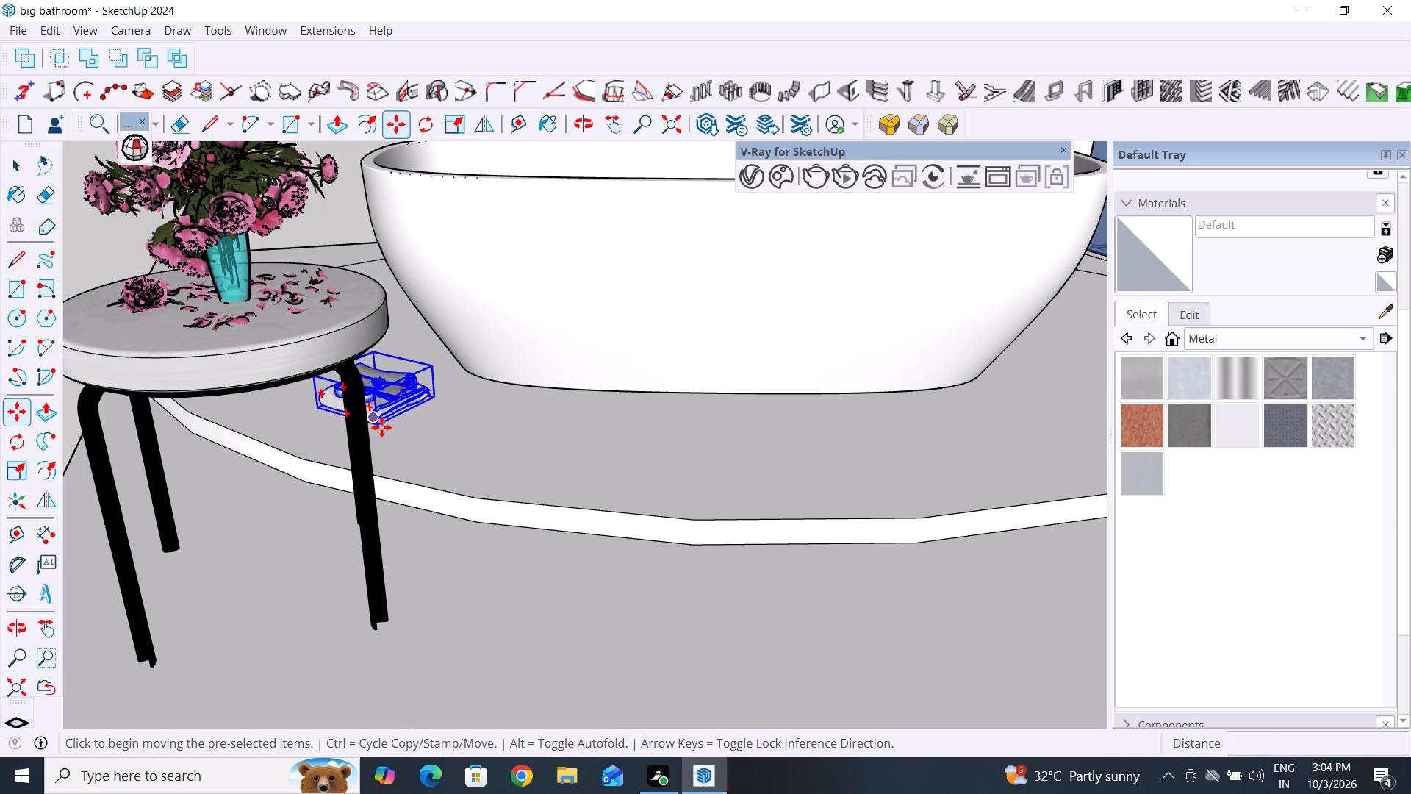
pyautogui.click(383, 423)
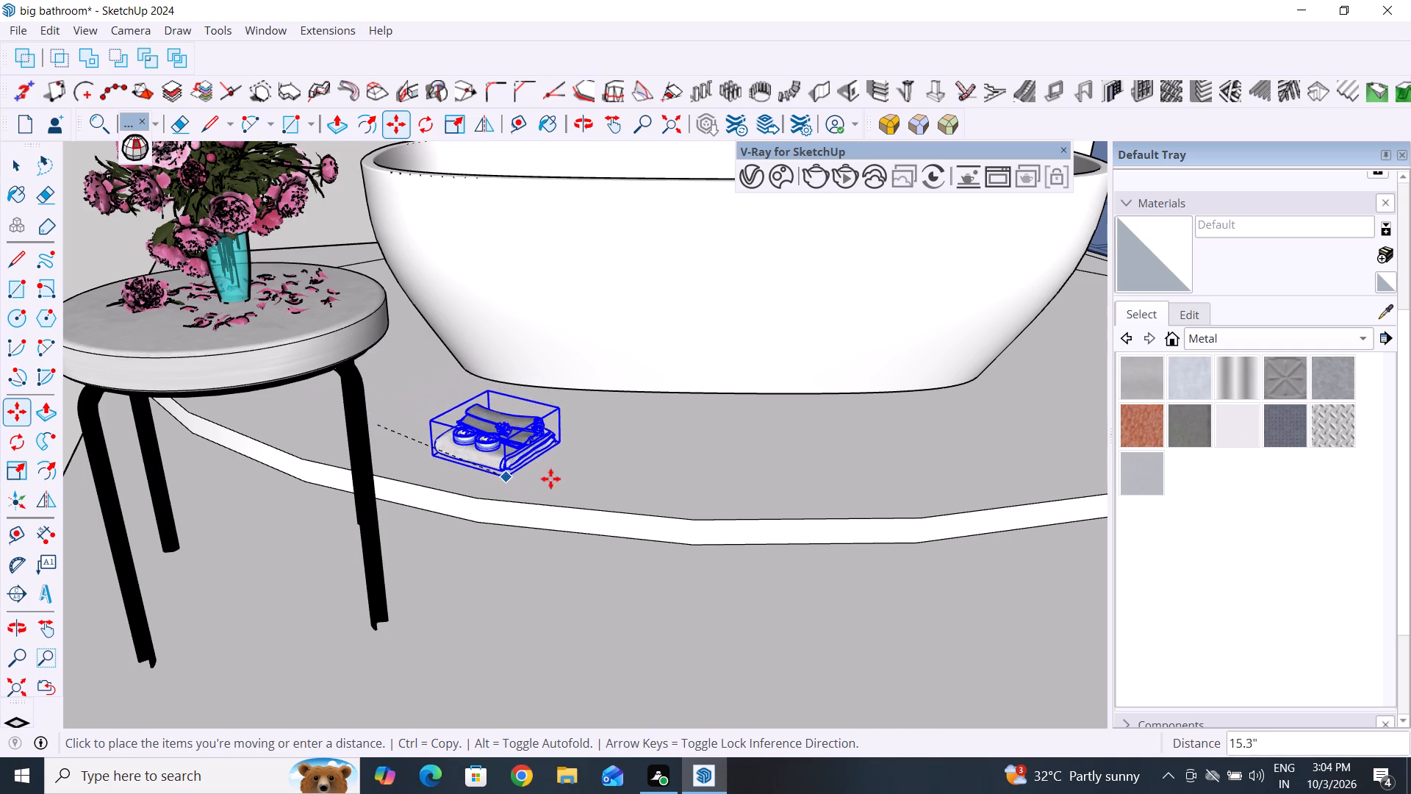
pyautogui.scroll(-17, 645, 452)
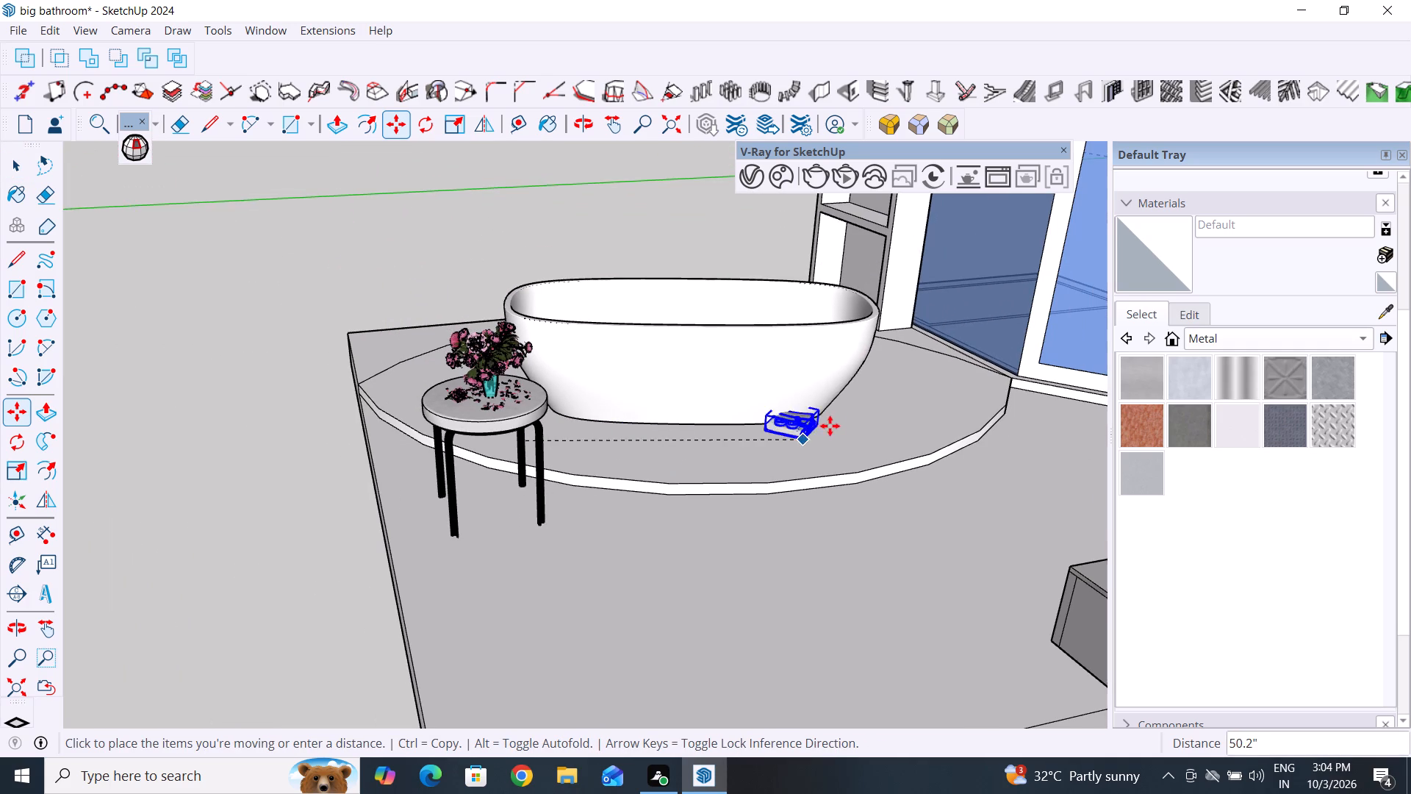
pyautogui.scroll(-4, 866, 441)
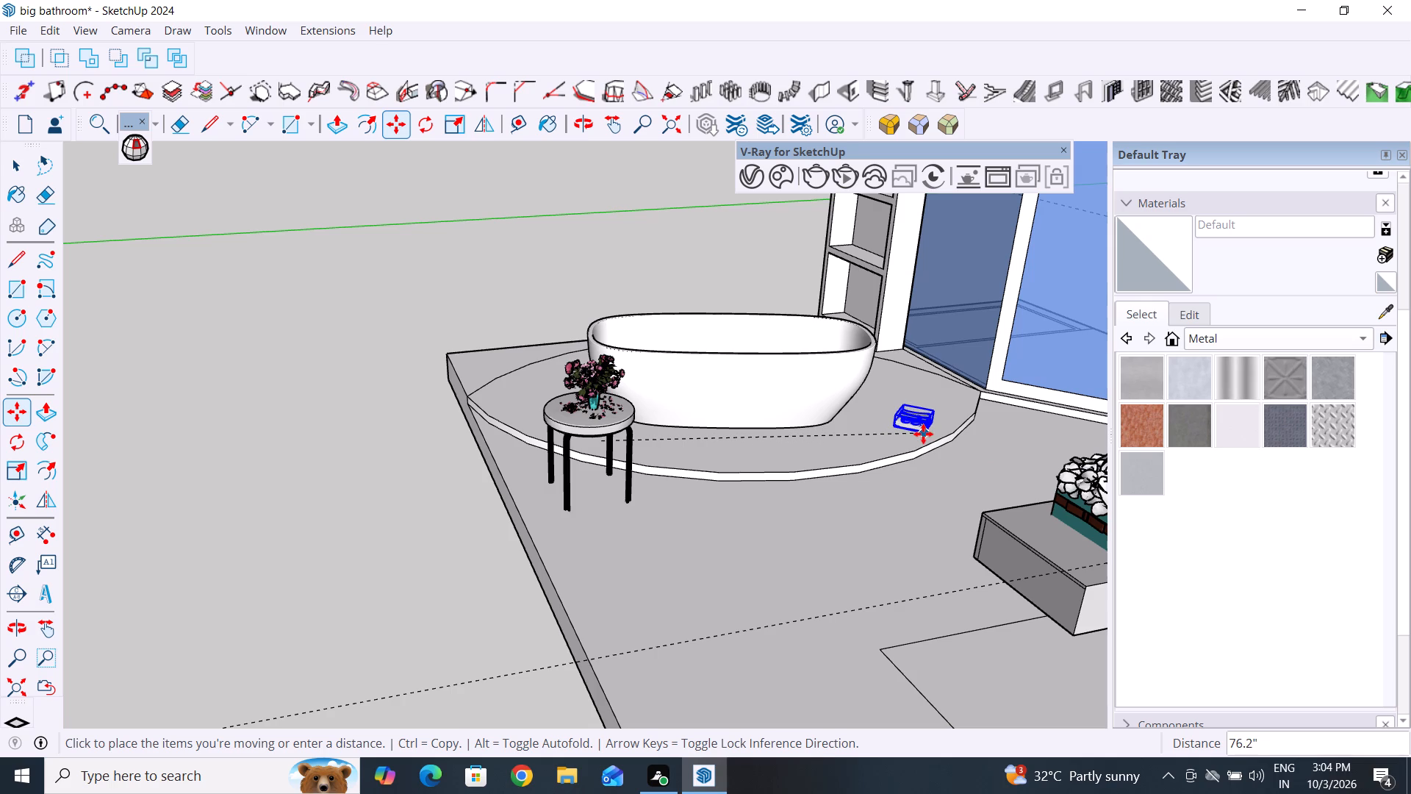
pyautogui.click(913, 434)
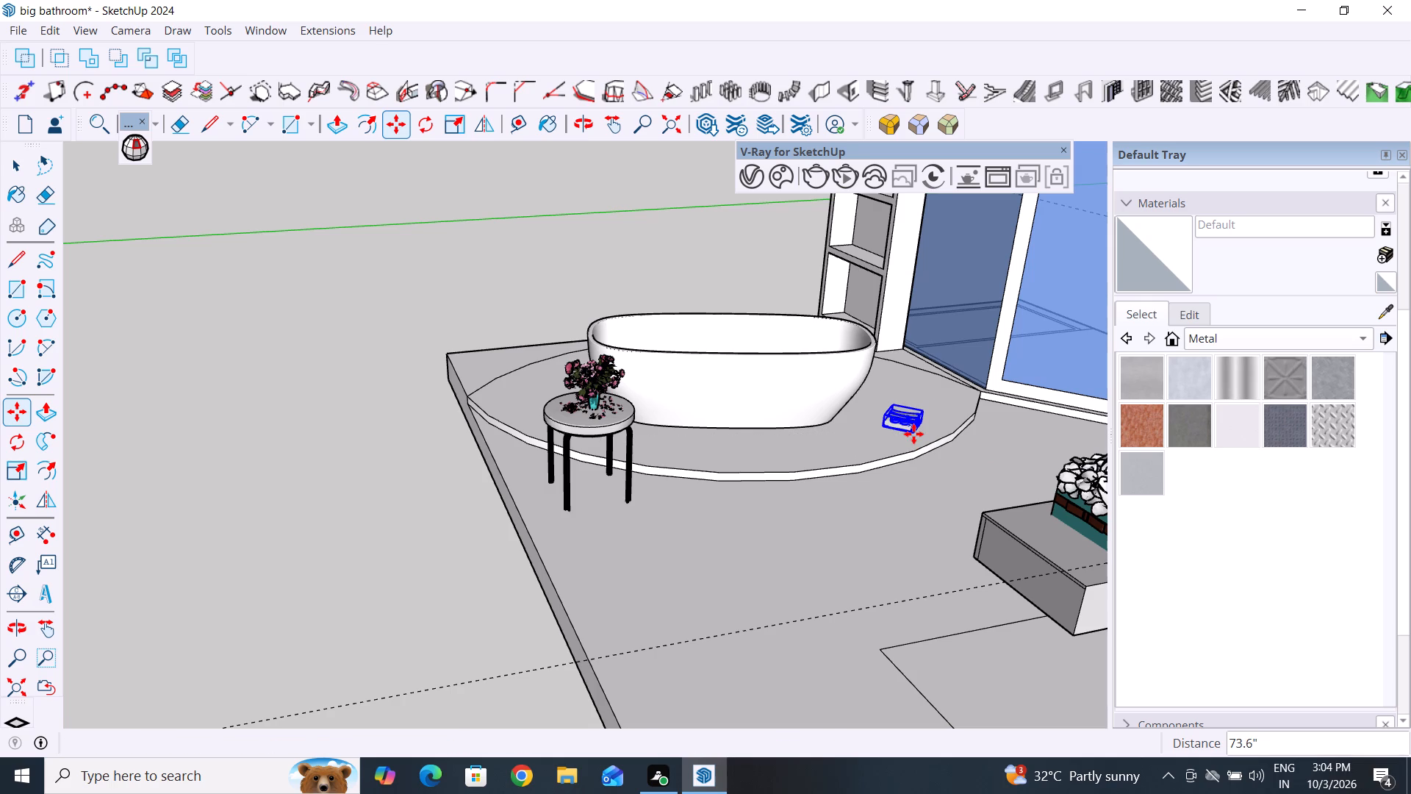
pyautogui.click(8, 168)
pyautogui.click(290, 462)
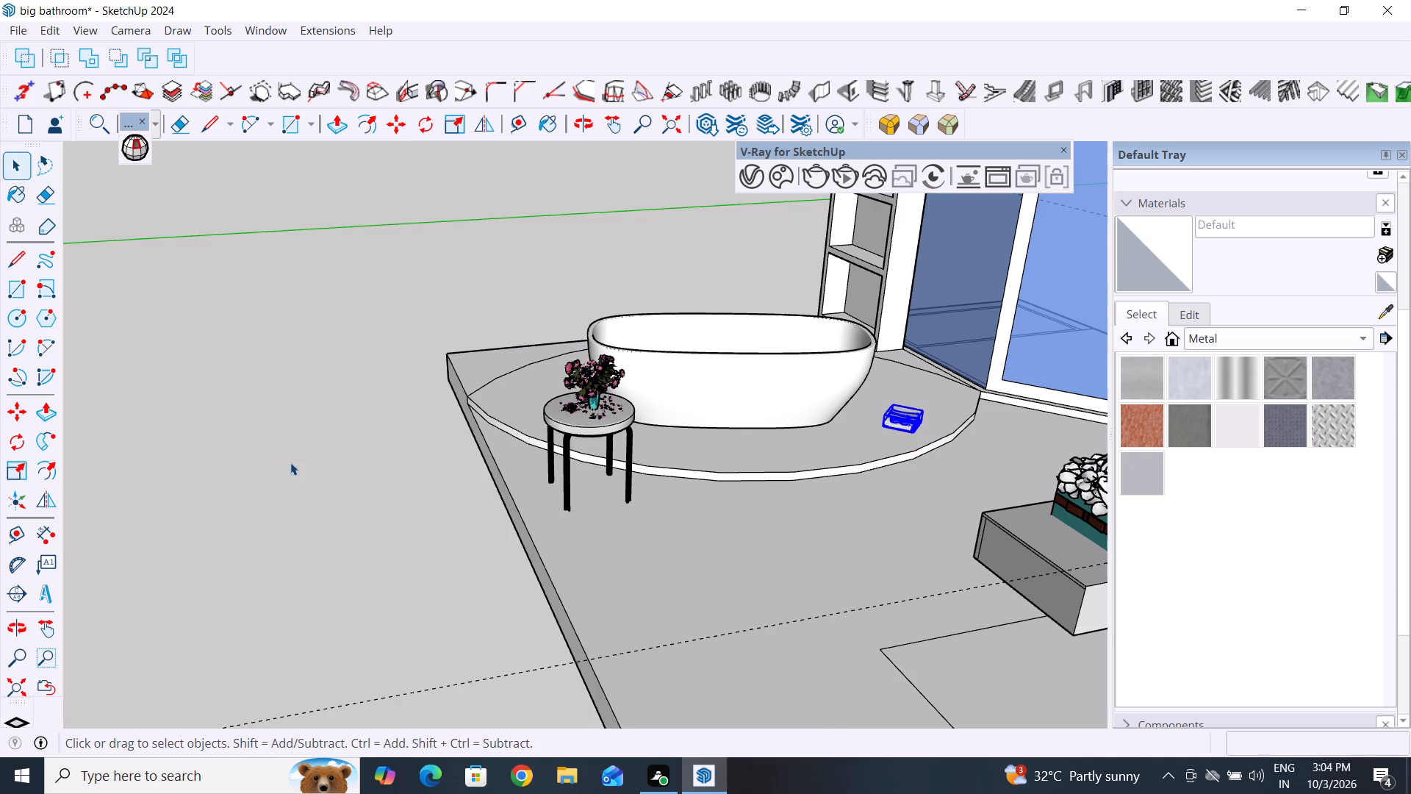
# Scale the towel set uniformly from its lower front corner by a factor of about 1.85.
pyautogui.scroll(15, 891, 478)
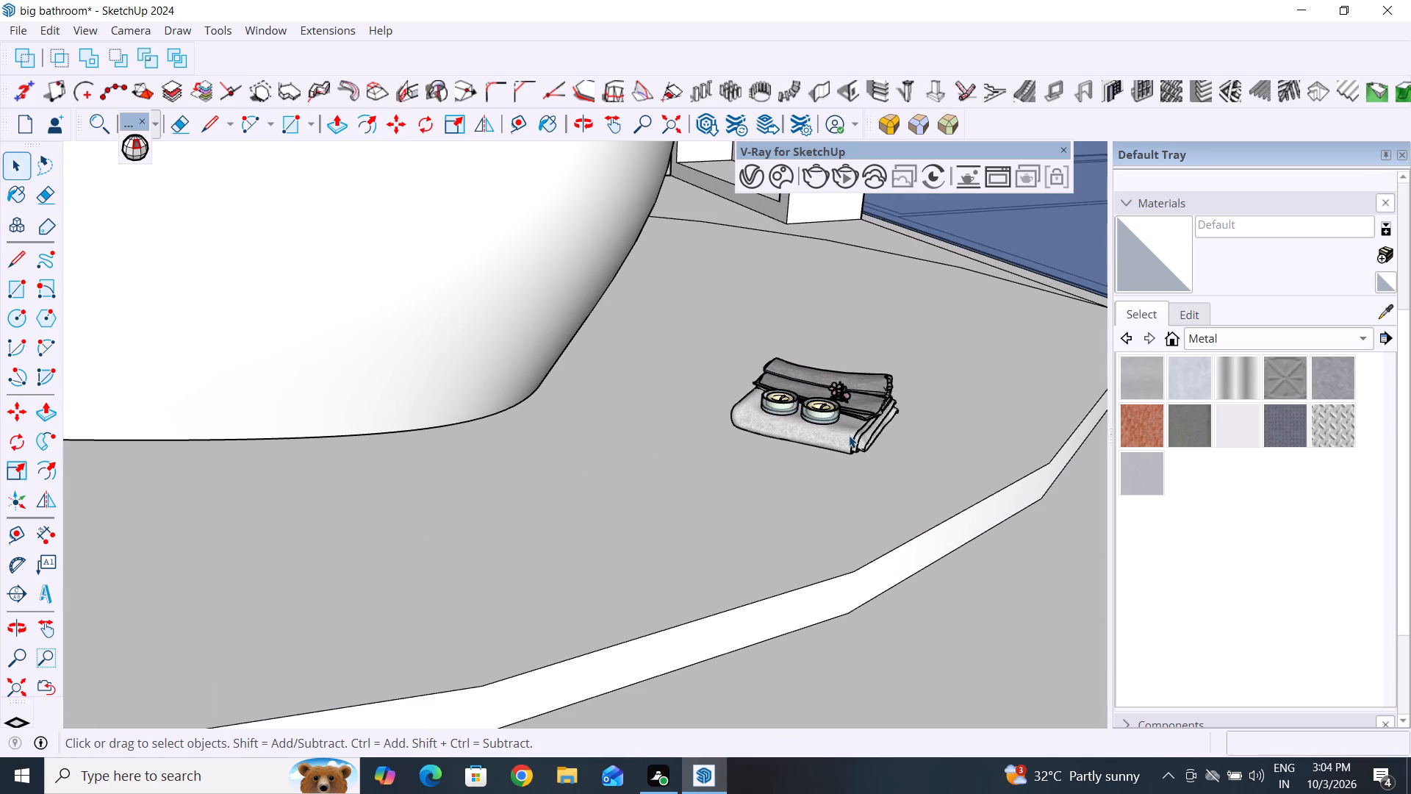
pyautogui.click(849, 435)
pyautogui.press('s')
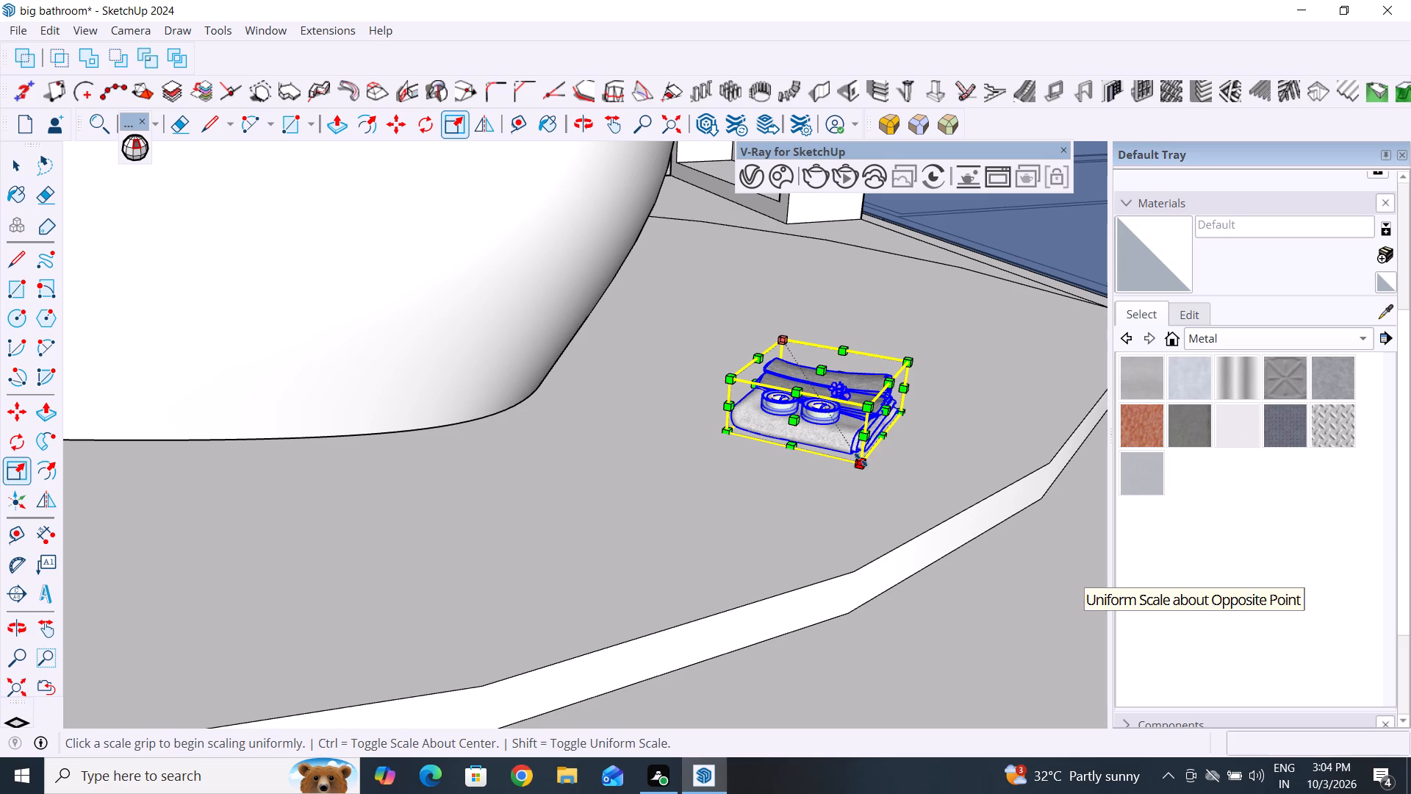
pyautogui.click(861, 459)
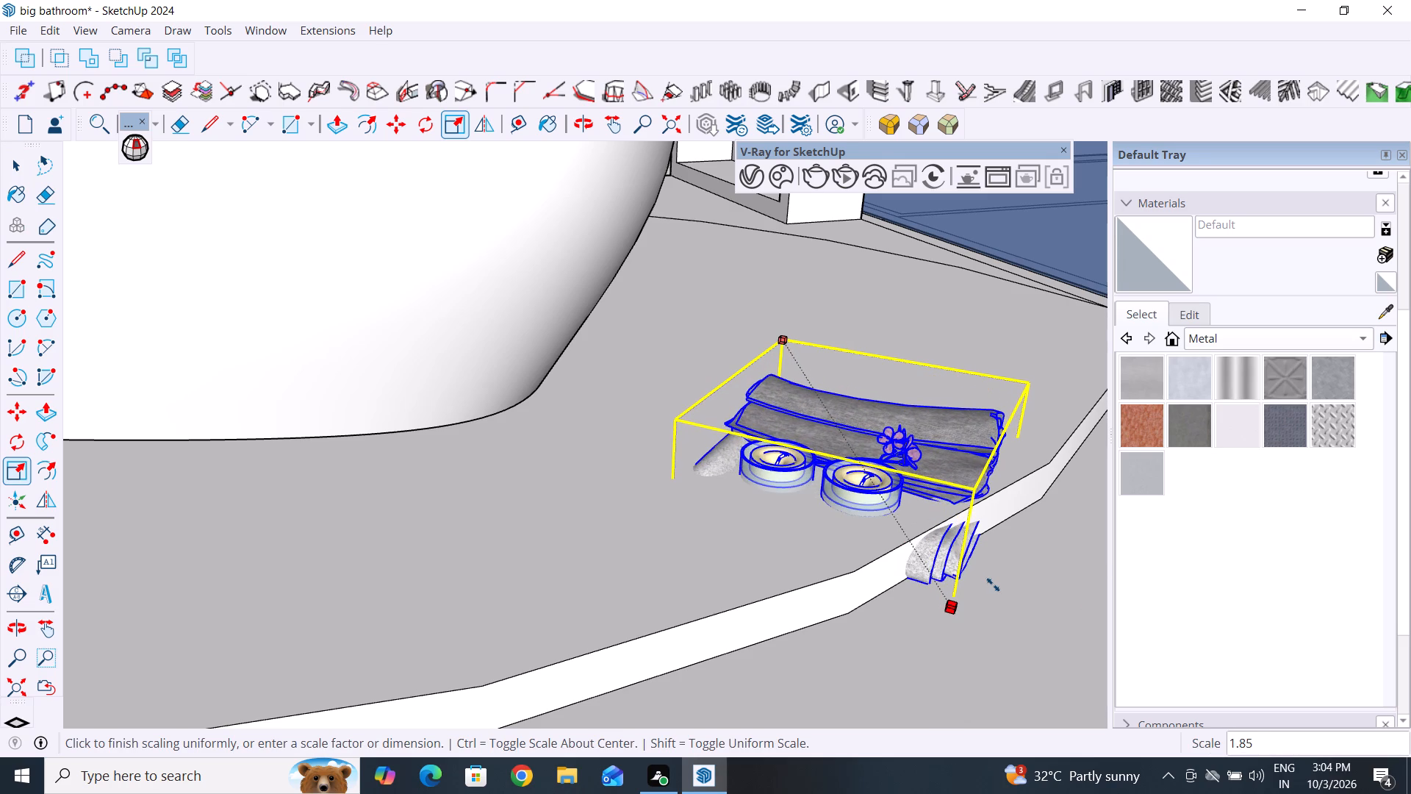
pyautogui.click(993, 584)
pyautogui.click(23, 166)
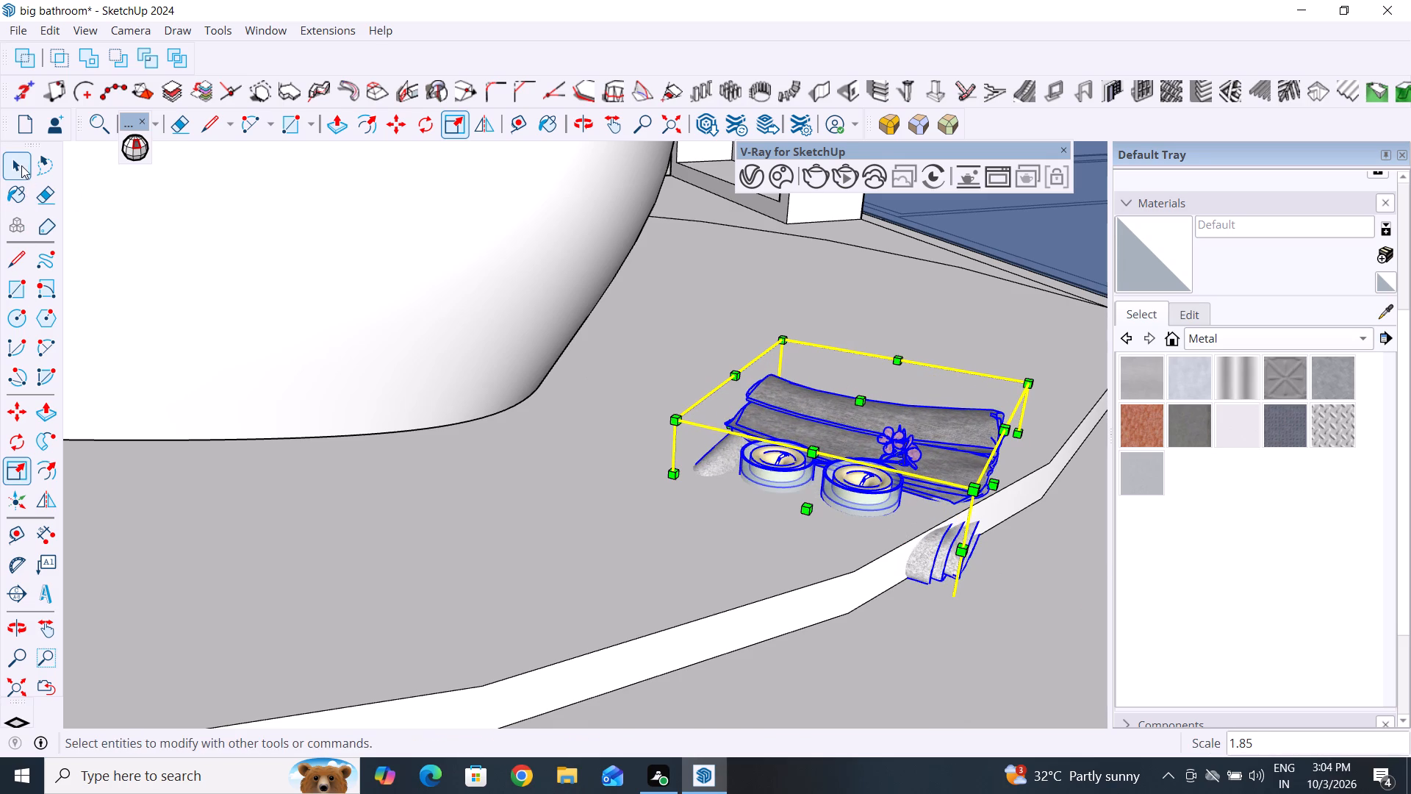
# Move the enlarged towel set about 3.3 inches so it rests on top of the circular platform near its edge, then deselect it.
pyautogui.scroll(-5, 783, 497)
pyautogui.moveTo(888, 541); pyautogui.dragTo(885, 473, button='middle')
pyautogui.press('m')
pyautogui.click(900, 515)
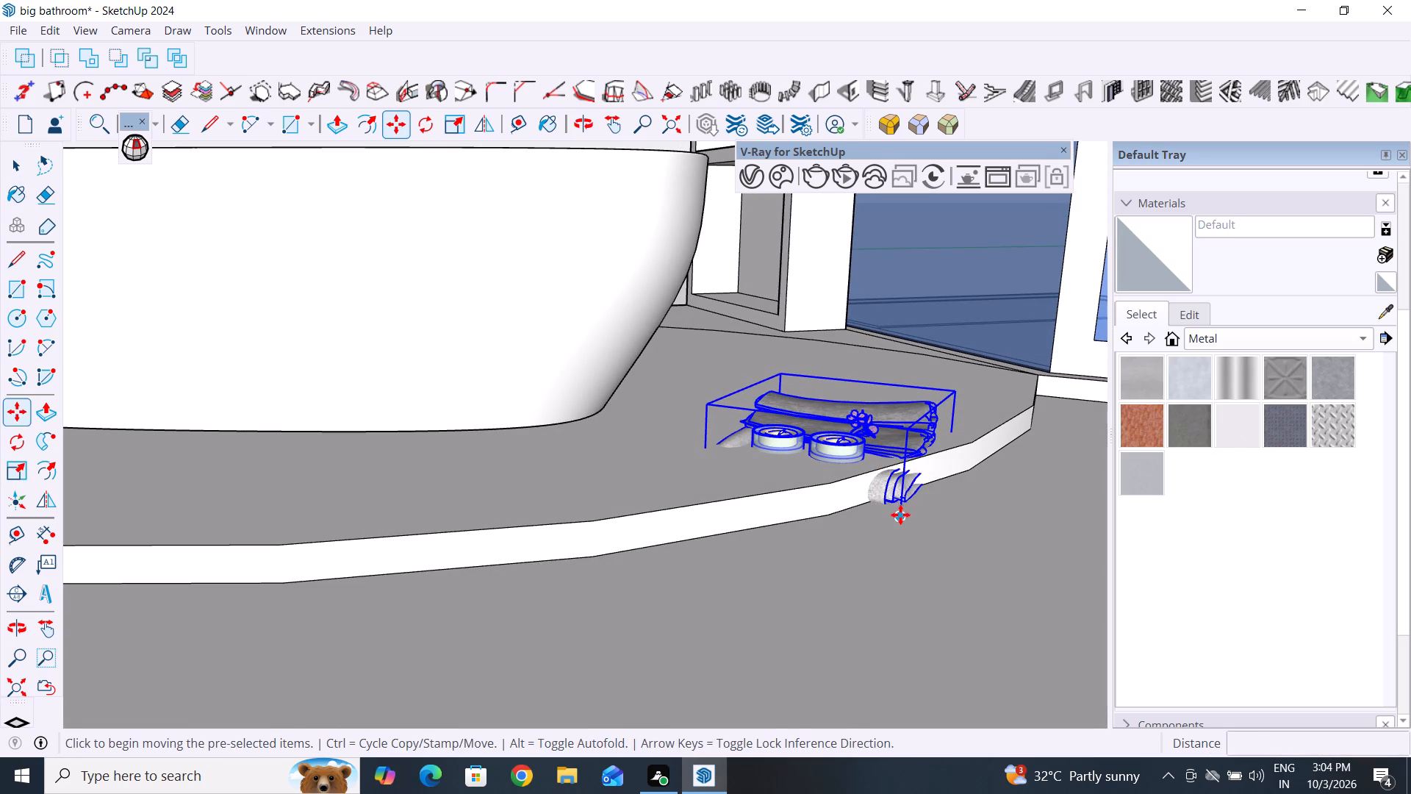
pyautogui.click(882, 464)
pyautogui.scroll(-10, 812, 548)
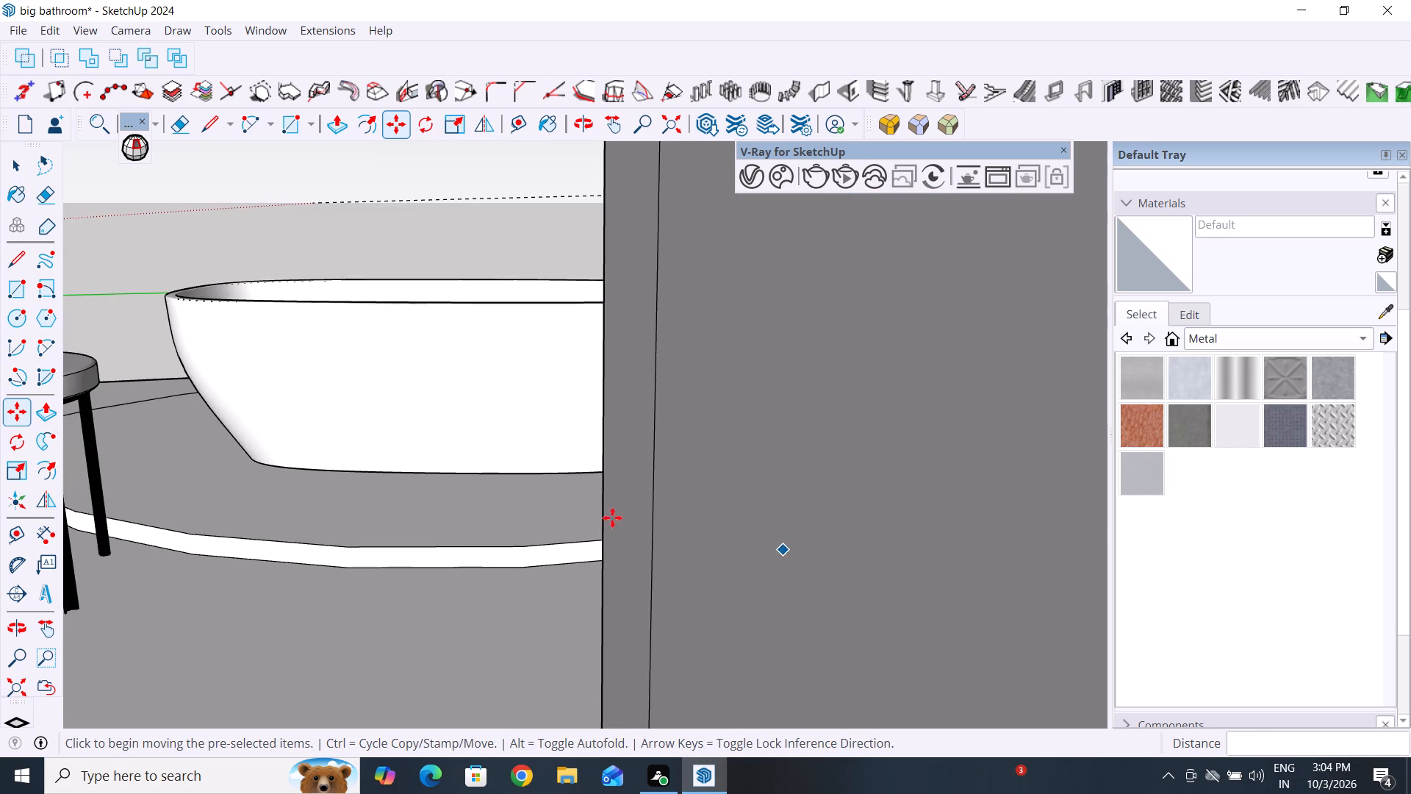
pyautogui.scroll(-6, 608, 510)
pyautogui.moveTo(553, 543); pyautogui.dragTo(717, 572, button='middle')
pyautogui.scroll(-5, 717, 571)
pyautogui.moveTo(772, 550); pyautogui.dragTo(764, 602, button='middle')
pyautogui.scroll(4, 812, 510)
pyautogui.moveTo(857, 541); pyautogui.dragTo(806, 509, button='middle')
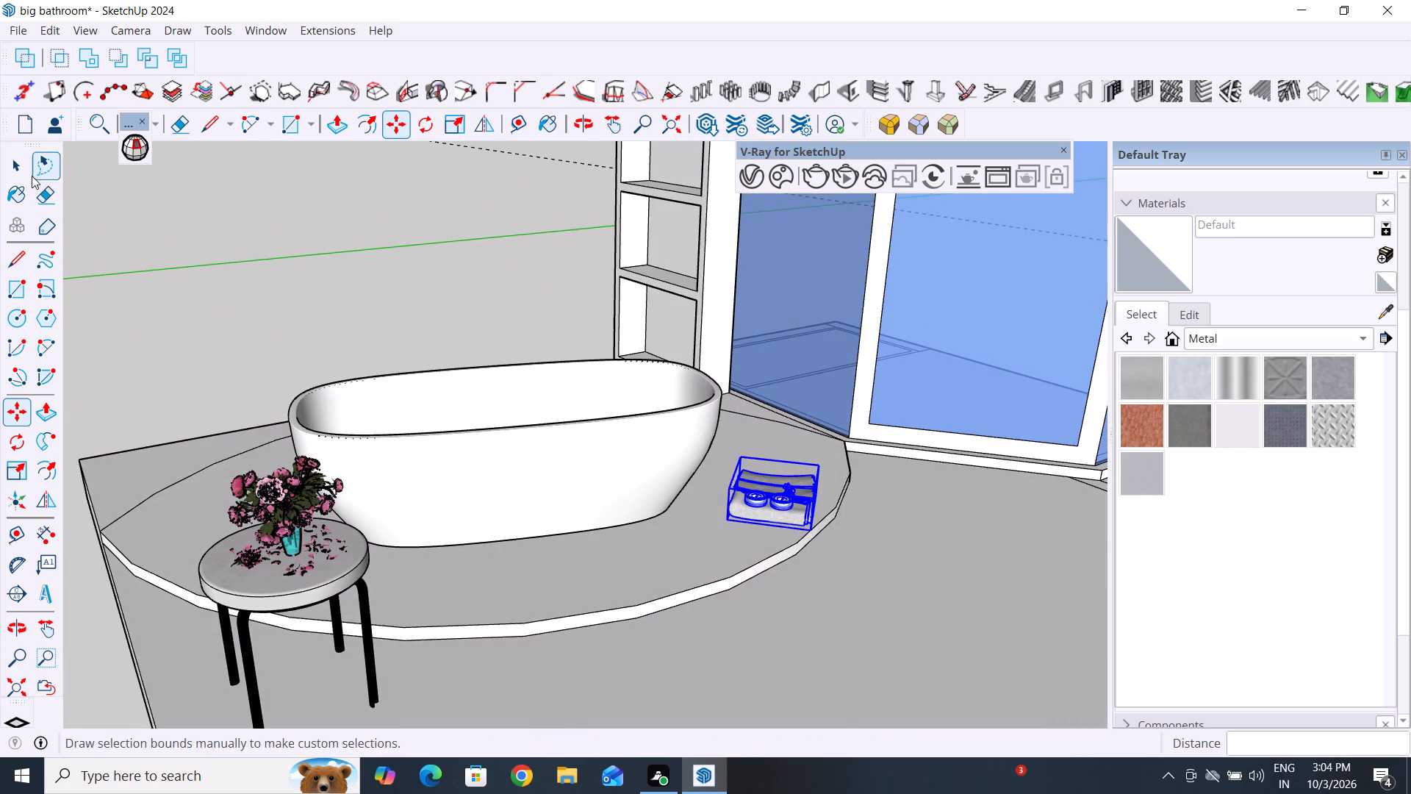
pyautogui.click(18, 172)
pyautogui.click(883, 595)
# Shift the towel set about 3.3 inches inward from the circular platform's edge toward the bathtub, then deselect it.
pyautogui.click(773, 511)
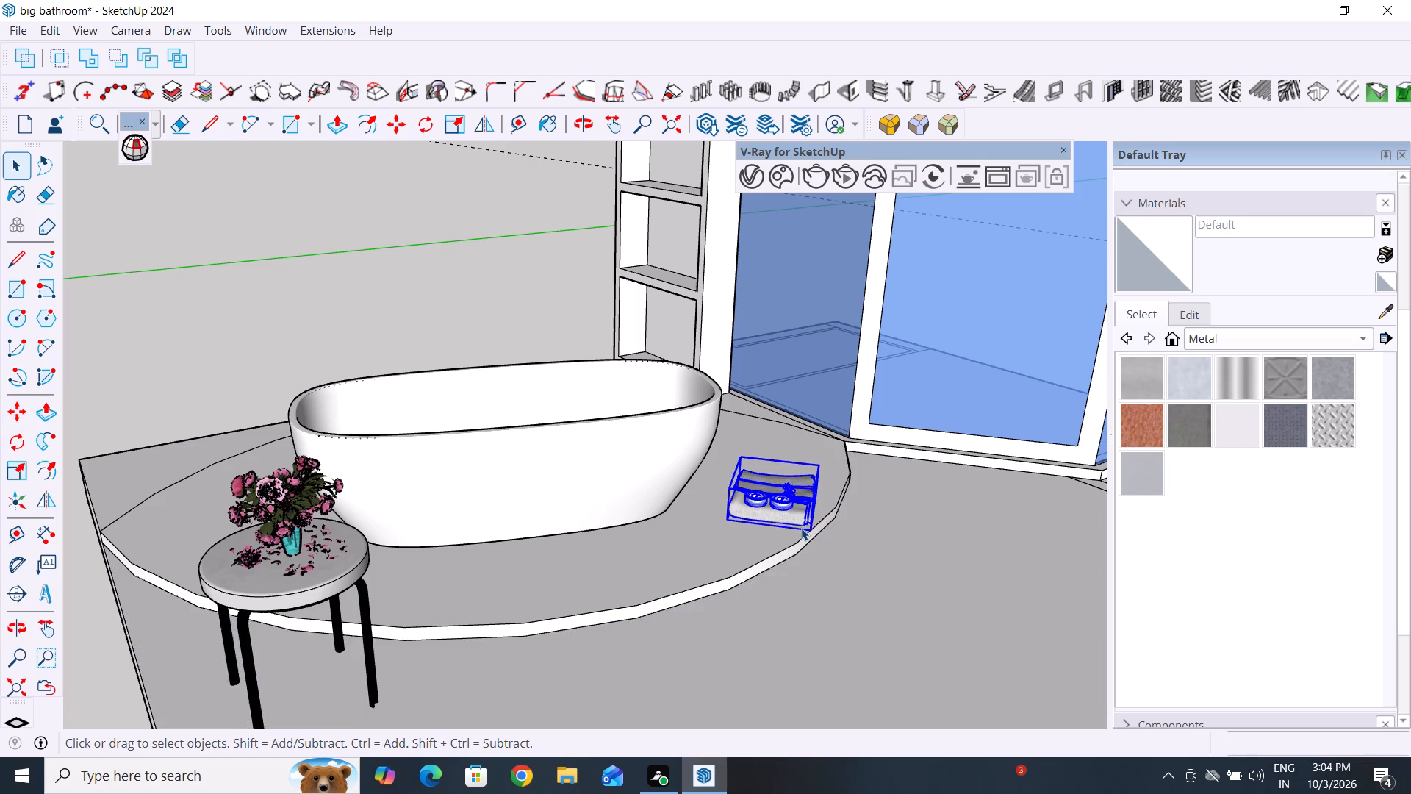
pyautogui.scroll(12, 801, 528)
pyautogui.press('m')
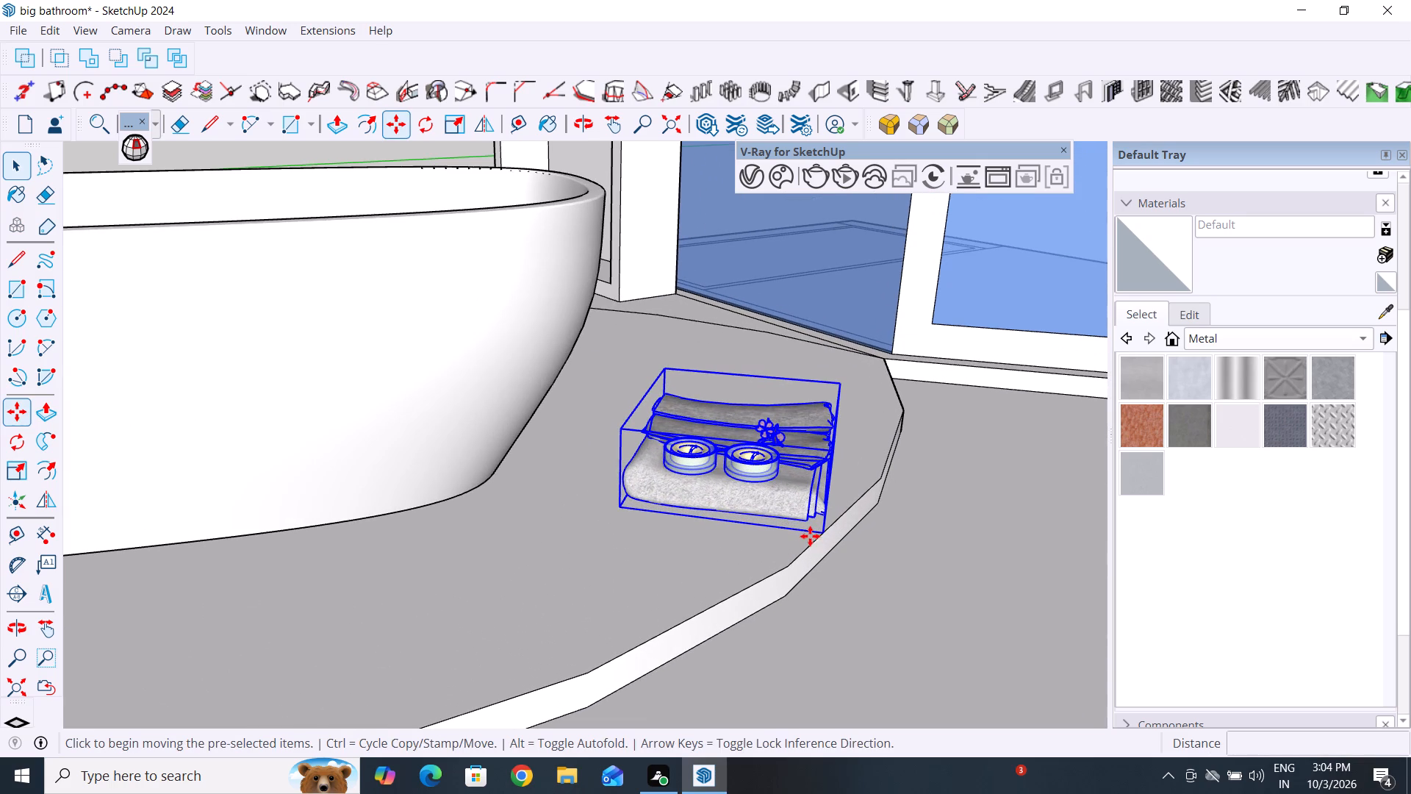
pyautogui.click(819, 531)
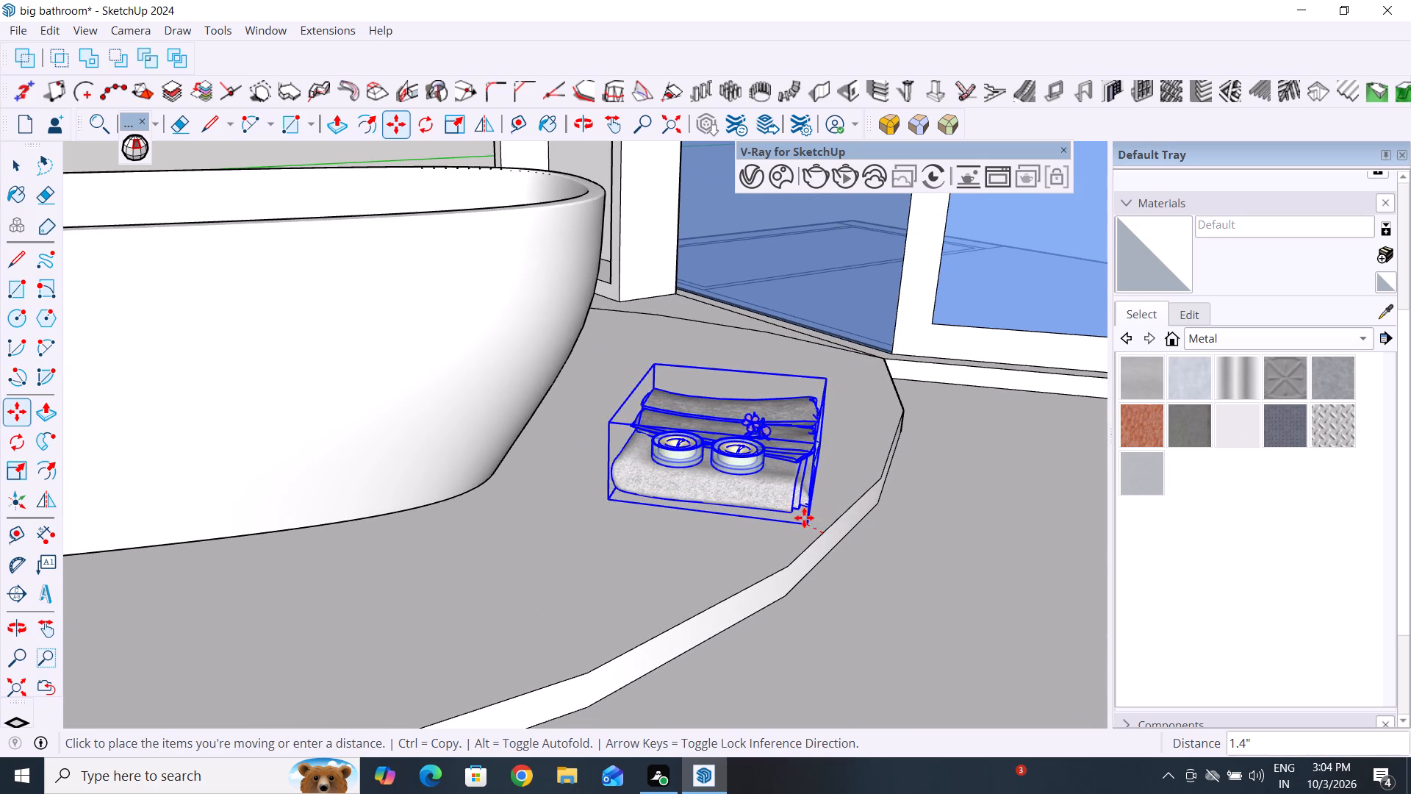
pyautogui.click(793, 504)
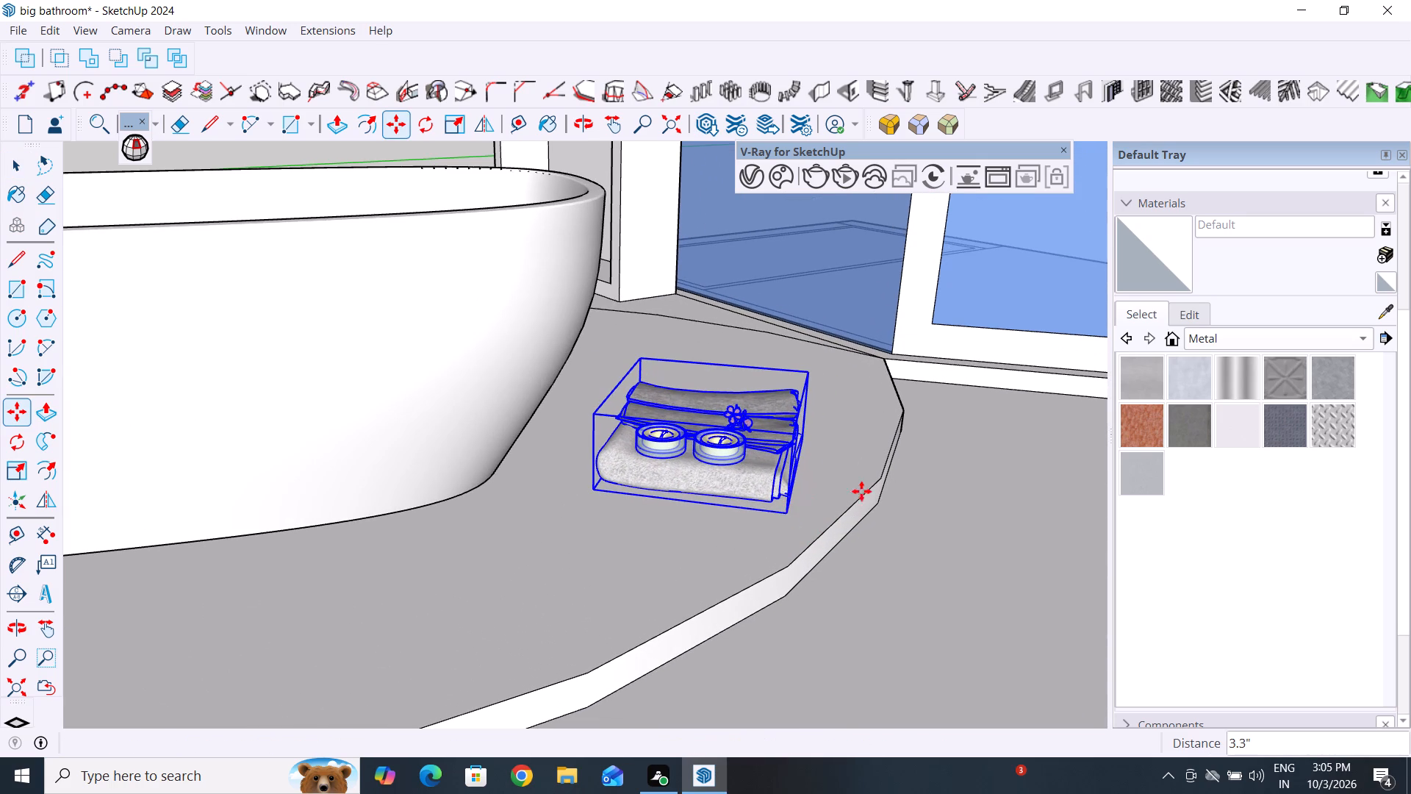
pyautogui.click(24, 174)
pyautogui.scroll(-4, 714, 437)
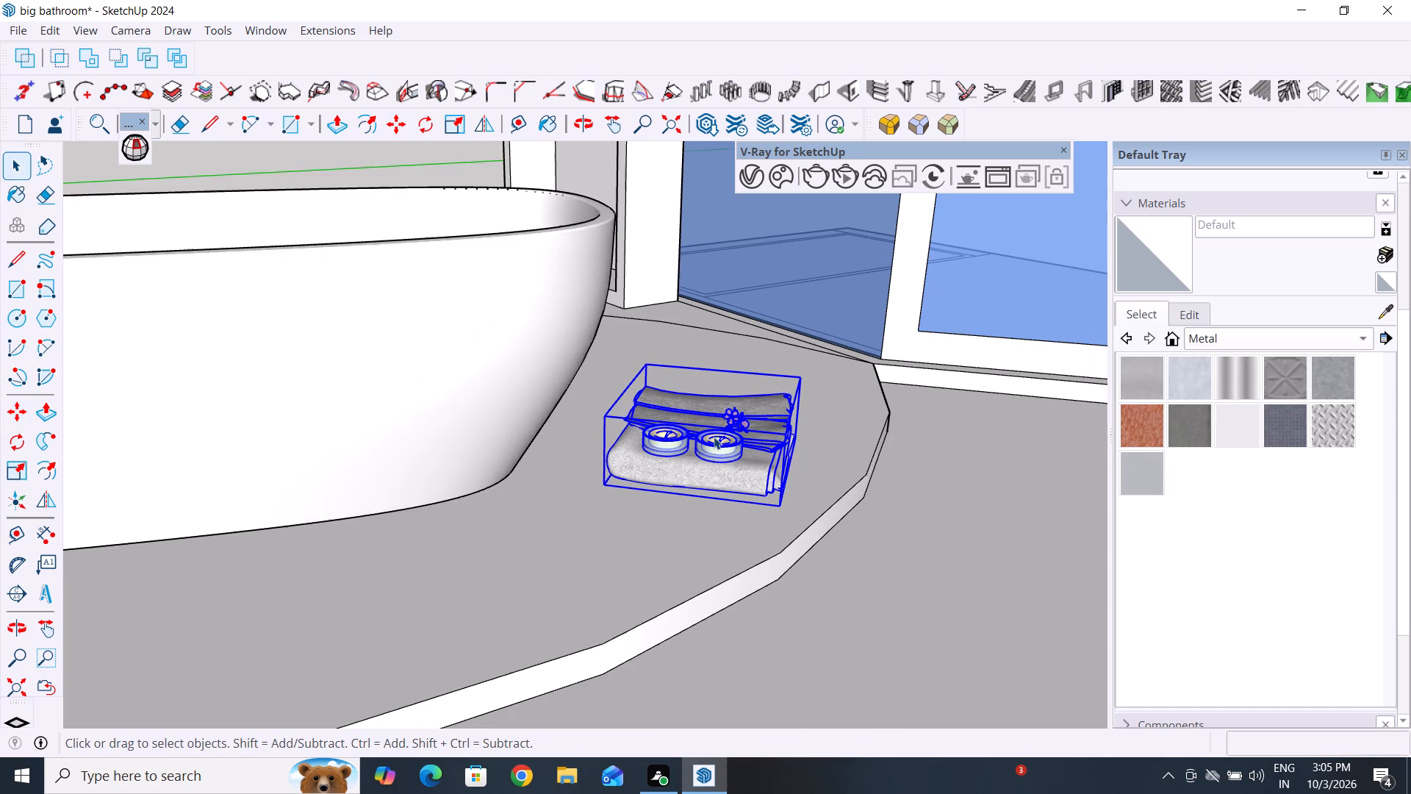
pyautogui.scroll(-10, 714, 437)
pyautogui.click(794, 599)
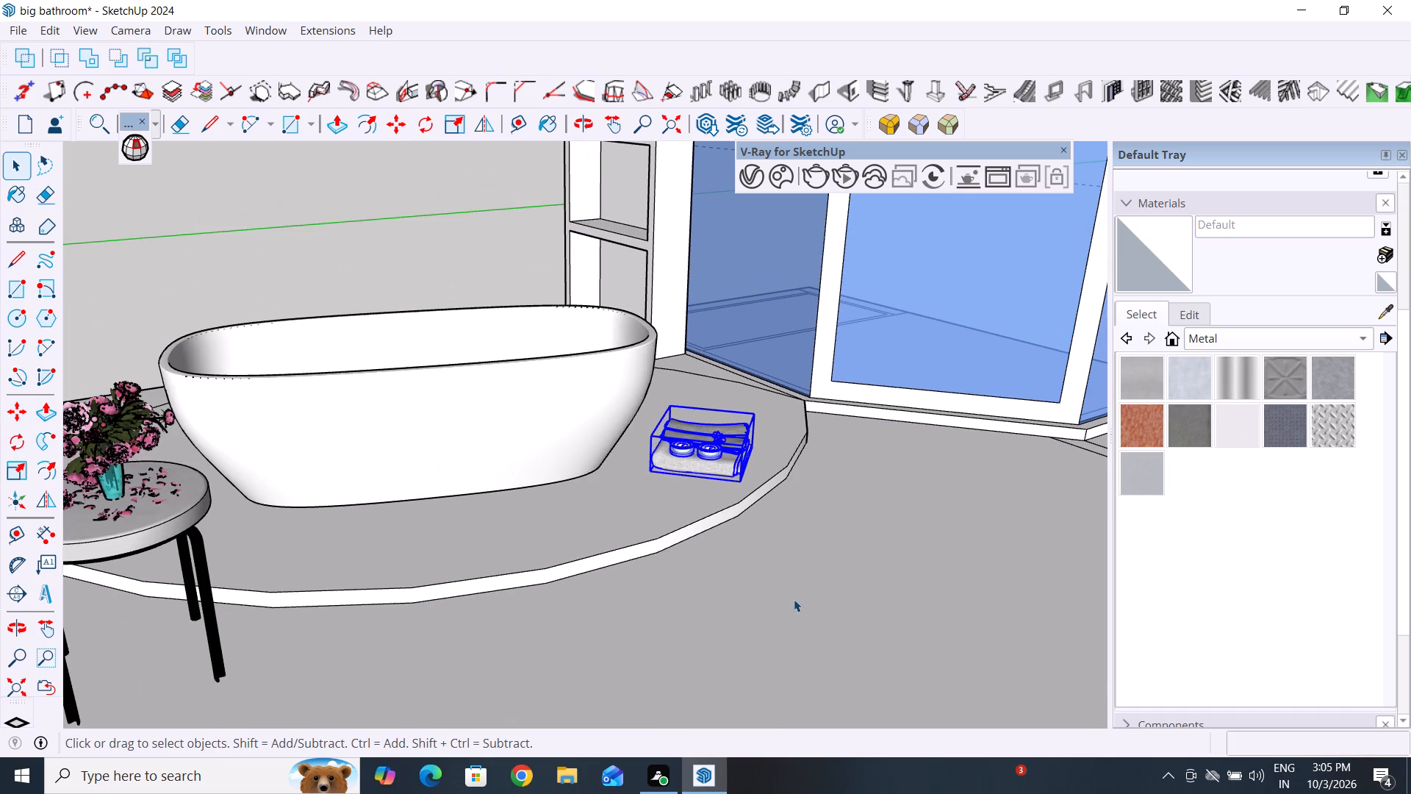
# Examine the overall bathroom layout from several angles, checking the bathtub, towel set, stool, toilet and vanity areas.
pyautogui.scroll(-11, 792, 595)
pyautogui.moveTo(791, 595); pyautogui.dragTo(849, 625, button='middle')
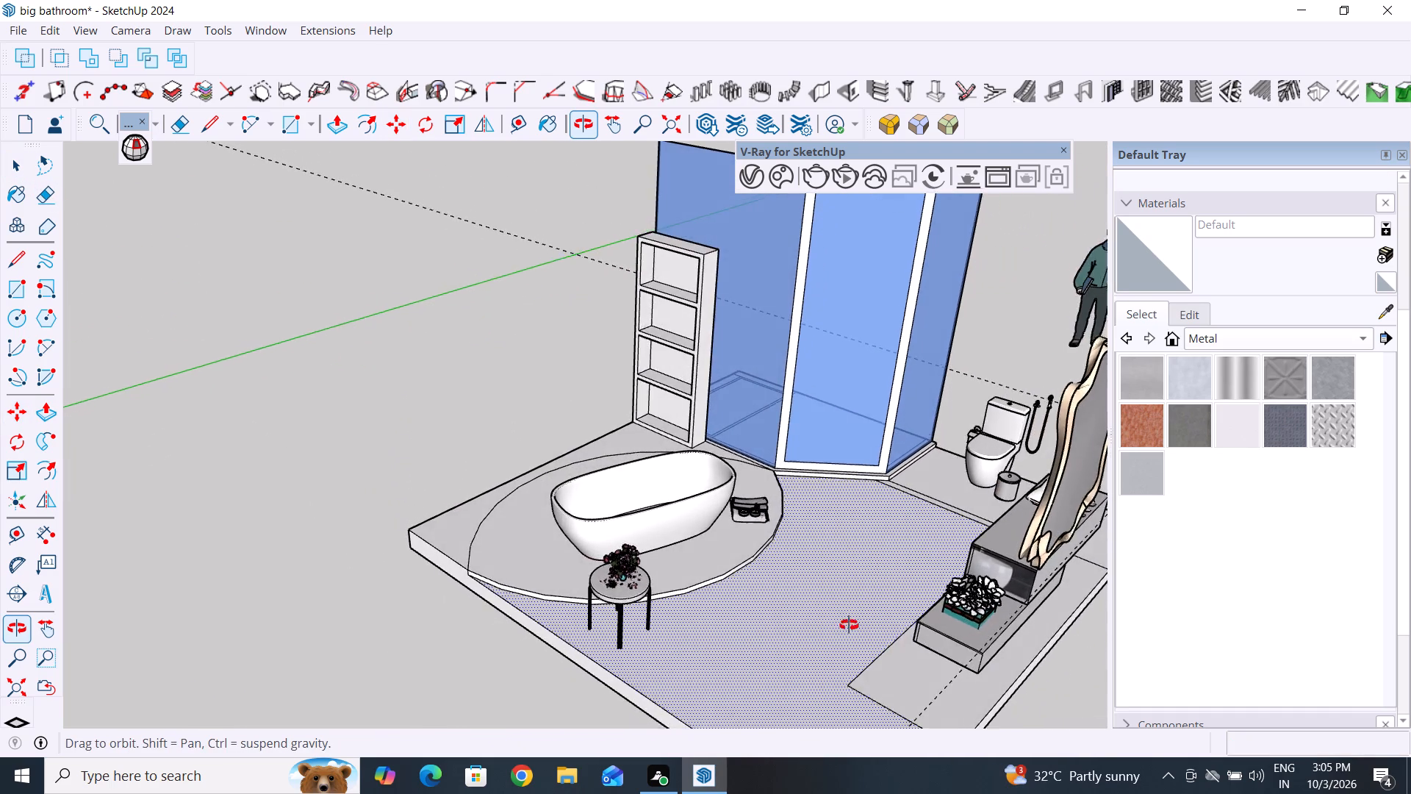
pyautogui.moveTo(849, 625); pyautogui.dragTo(833, 612, button='middle')
pyautogui.scroll(-6, 791, 563)
pyautogui.moveTo(792, 626); pyautogui.dragTo(956, 565, button='middle')
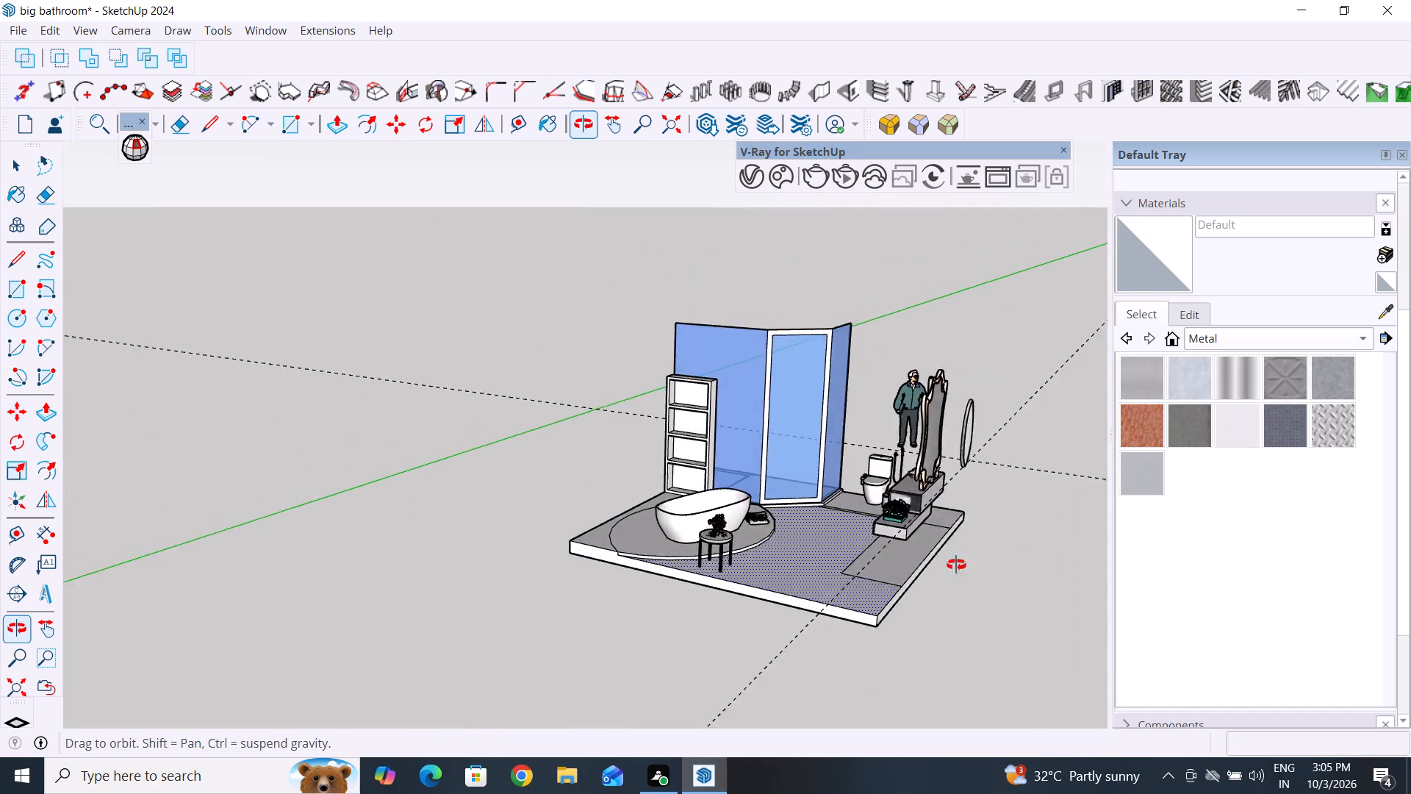
pyautogui.moveTo(956, 565); pyautogui.dragTo(1041, 582, button='middle')
pyautogui.moveTo(778, 642); pyautogui.dragTo(919, 627, button='middle')
pyautogui.scroll(7, 907, 523)
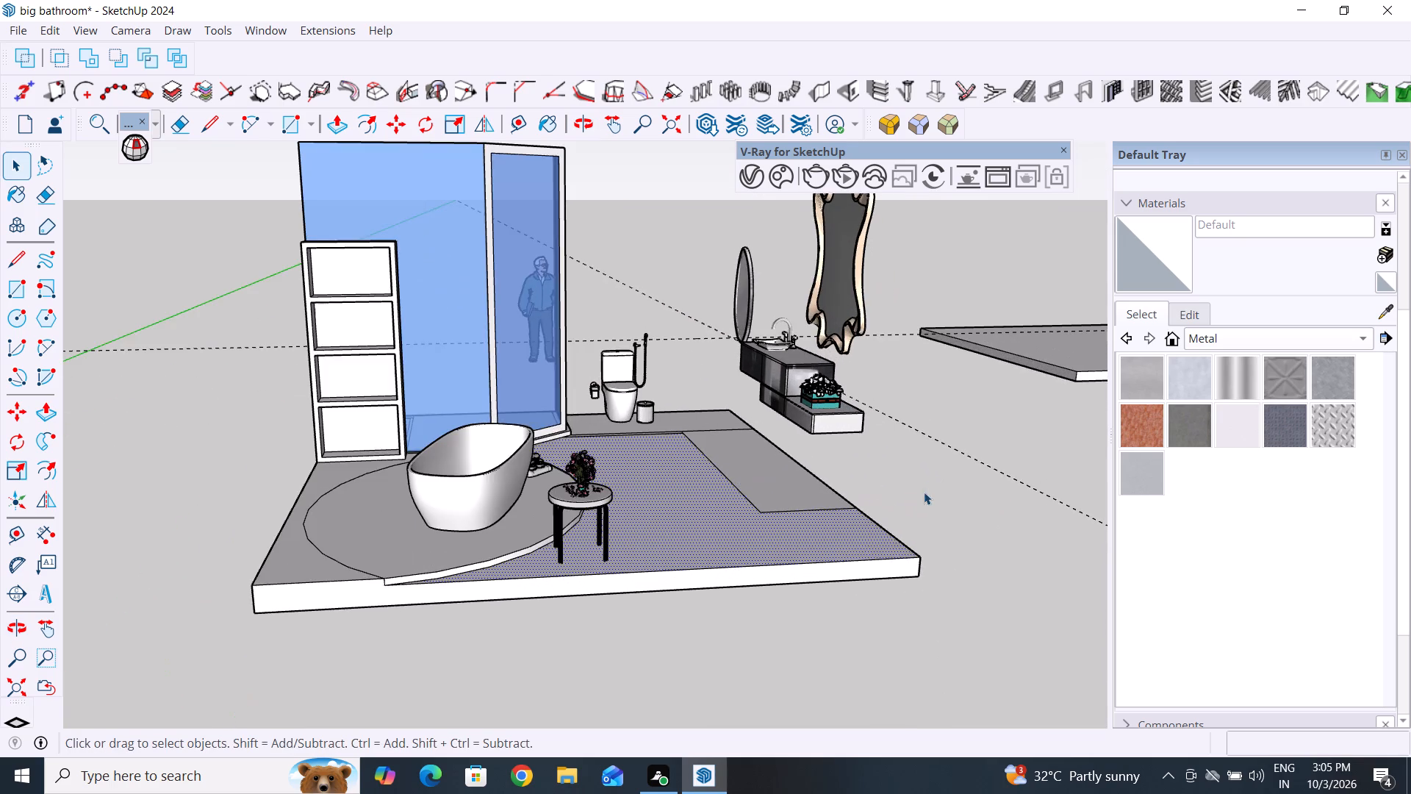
pyautogui.moveTo(924, 507); pyautogui.dragTo(953, 548, button='middle')
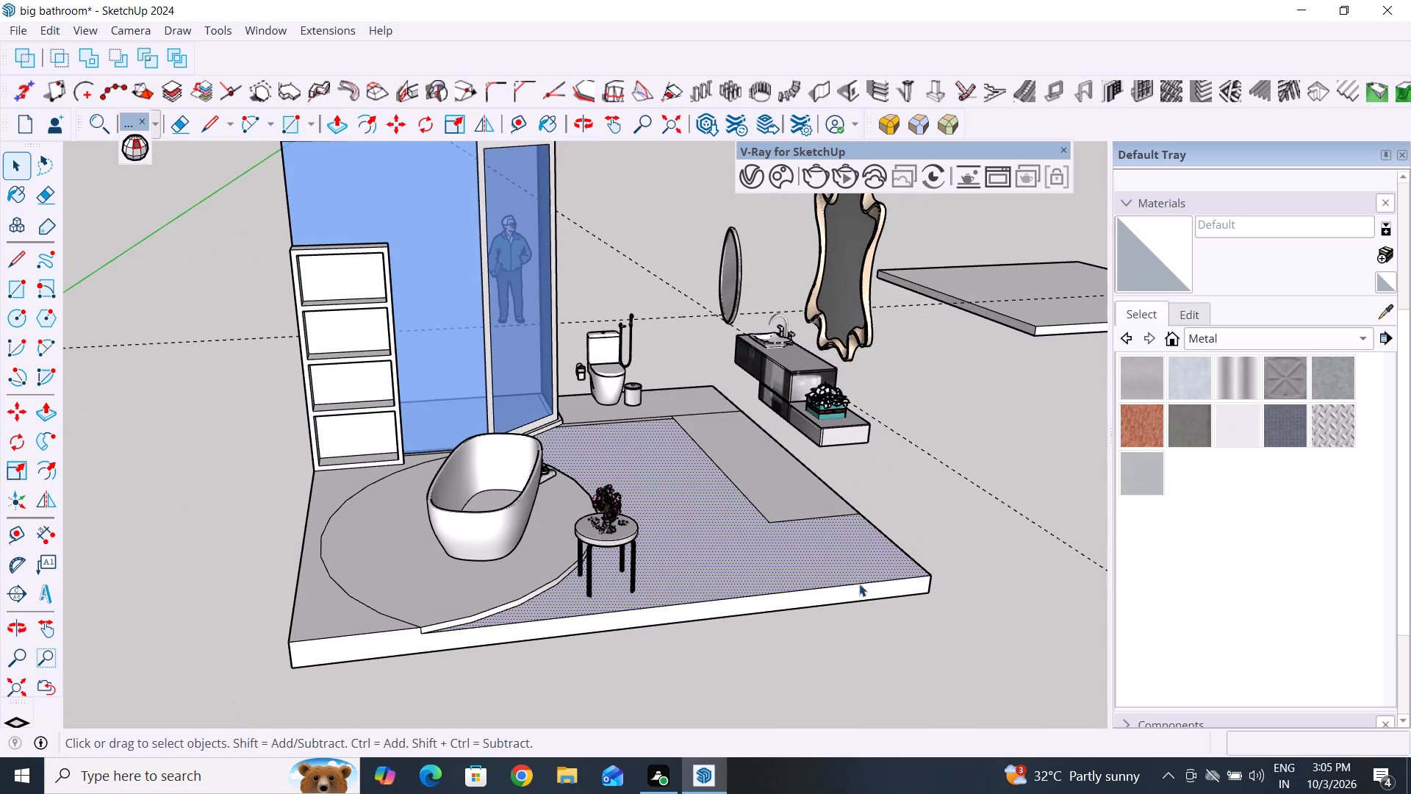
pyautogui.click(809, 639)
pyautogui.moveTo(920, 623); pyautogui.dragTo(919, 608, button='middle')
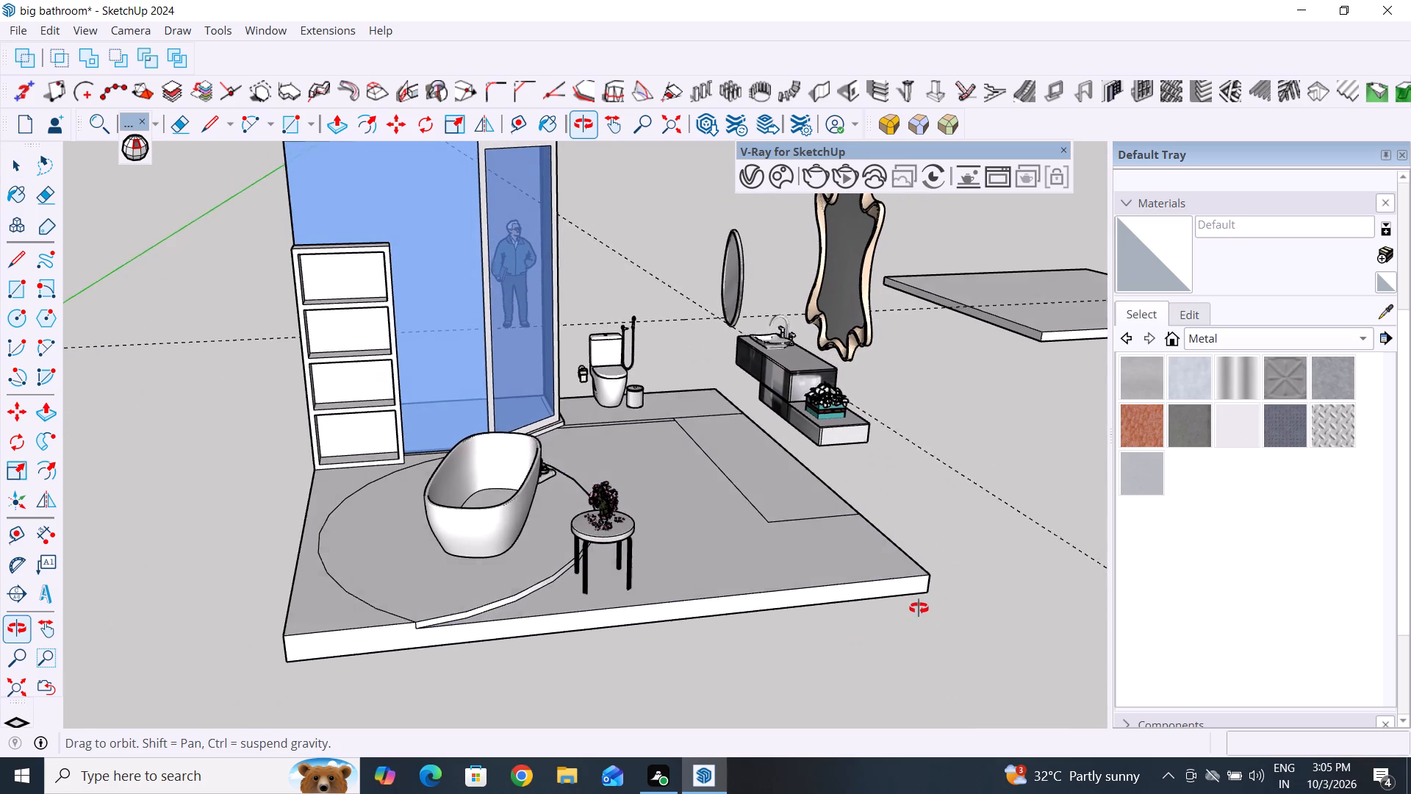
pyautogui.moveTo(919, 608); pyautogui.dragTo(776, 654, button='middle')
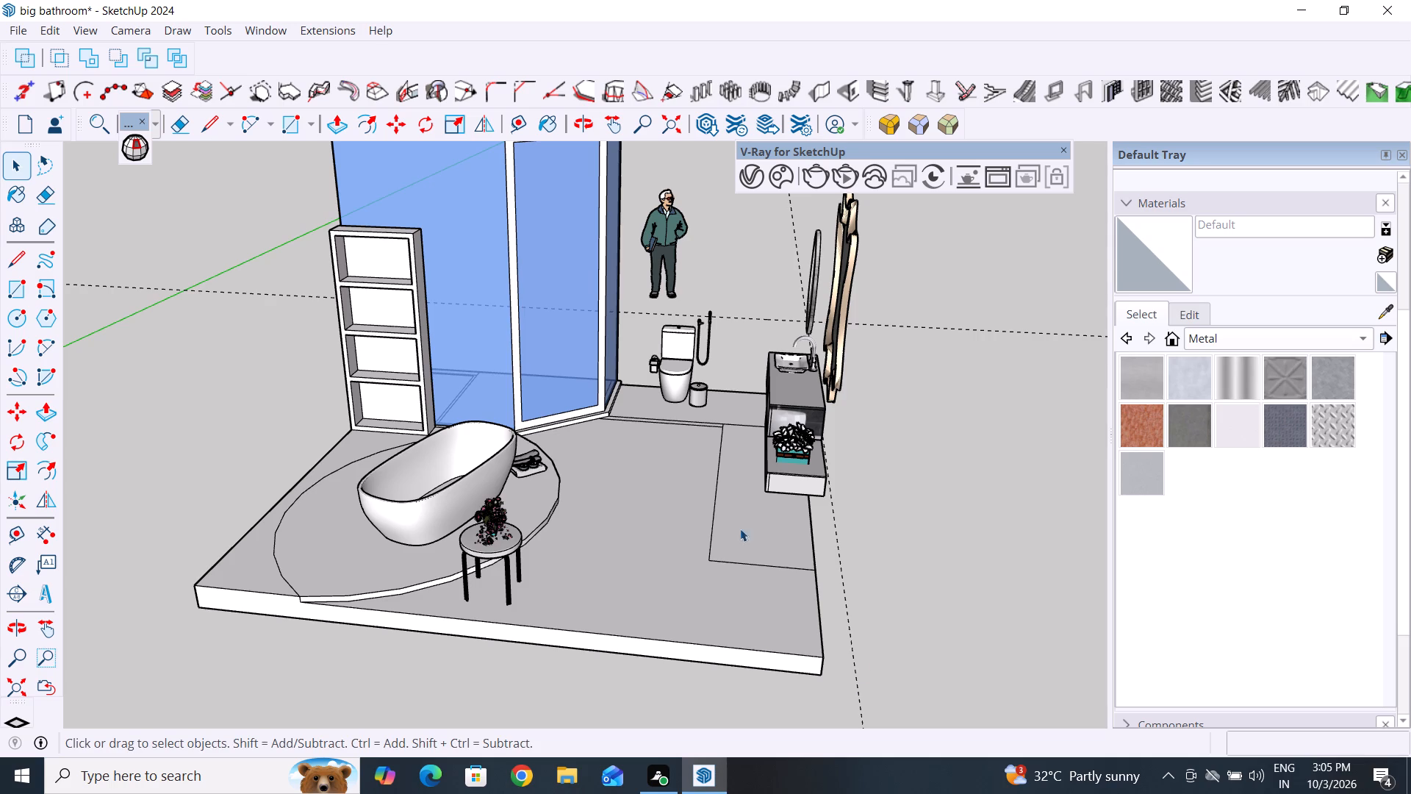
# Search the 3D Warehouse for "papoch", look through the listed models, and clear the query.
pyautogui.click(273, 34)
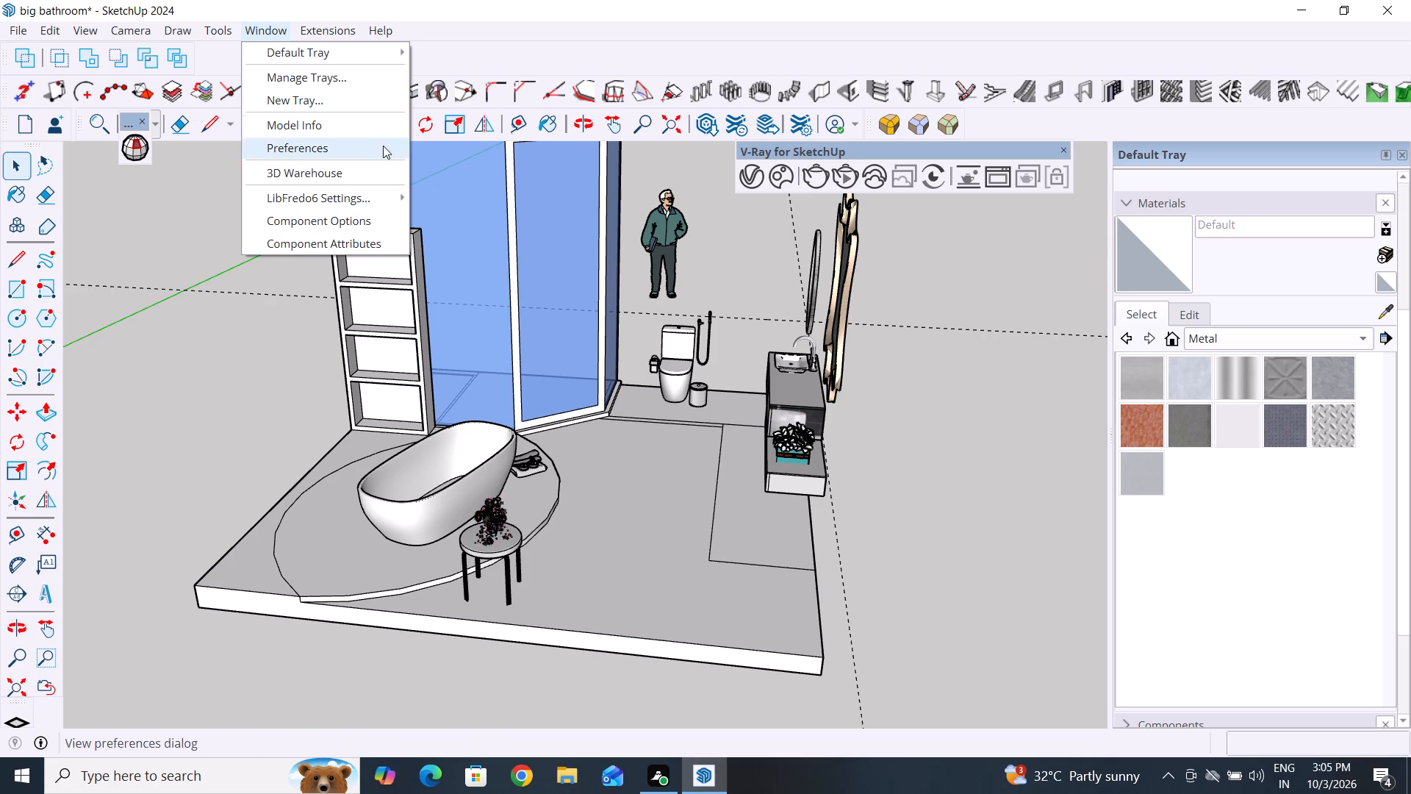
pyautogui.click(362, 175)
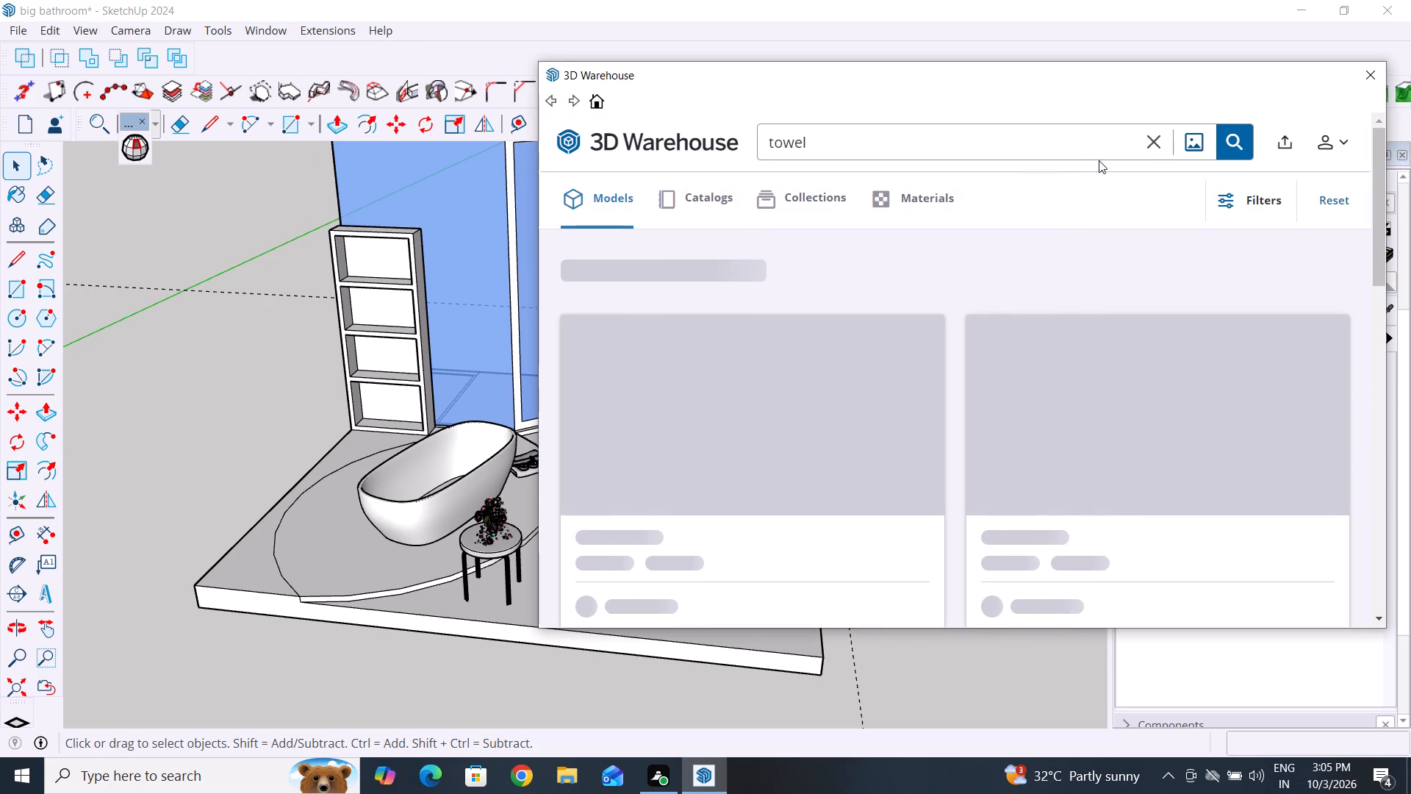
pyautogui.click(1157, 151)
pyautogui.write('pa')
pyautogui.press('p')
pyautogui.press('o')
pyautogui.write('ch')
pyautogui.press('Return')
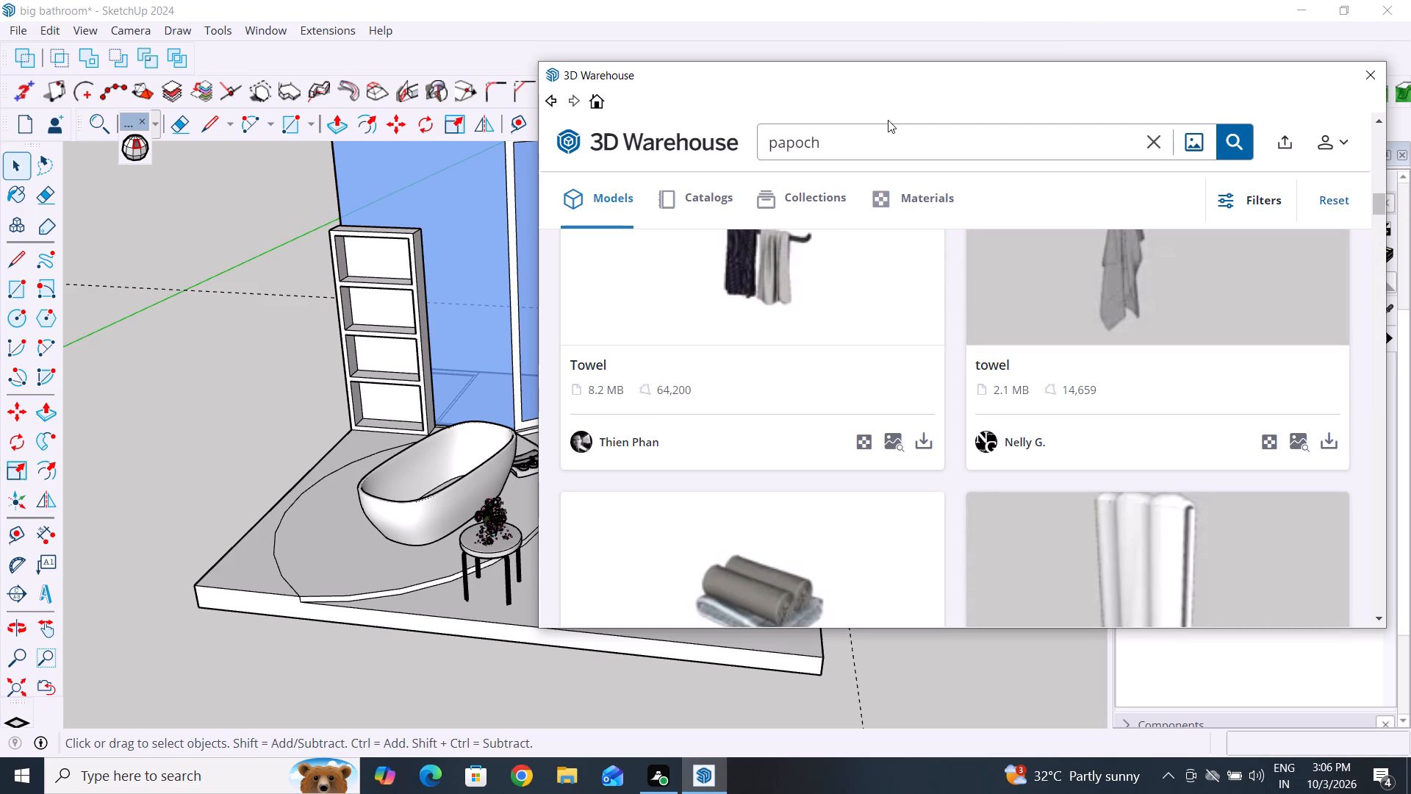
pyautogui.scroll(-7, 852, 406)
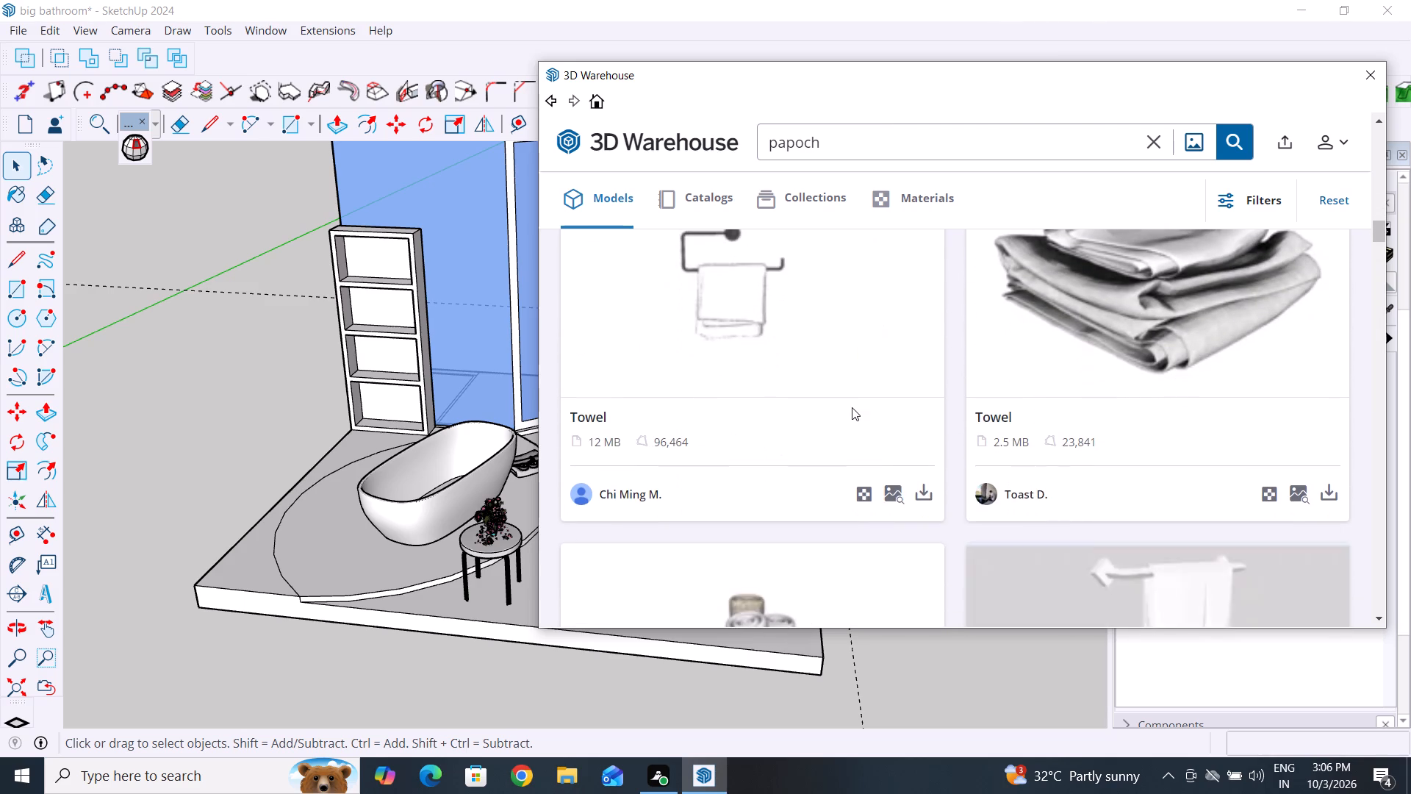
pyautogui.scroll(-3, 852, 407)
pyautogui.click(1148, 142)
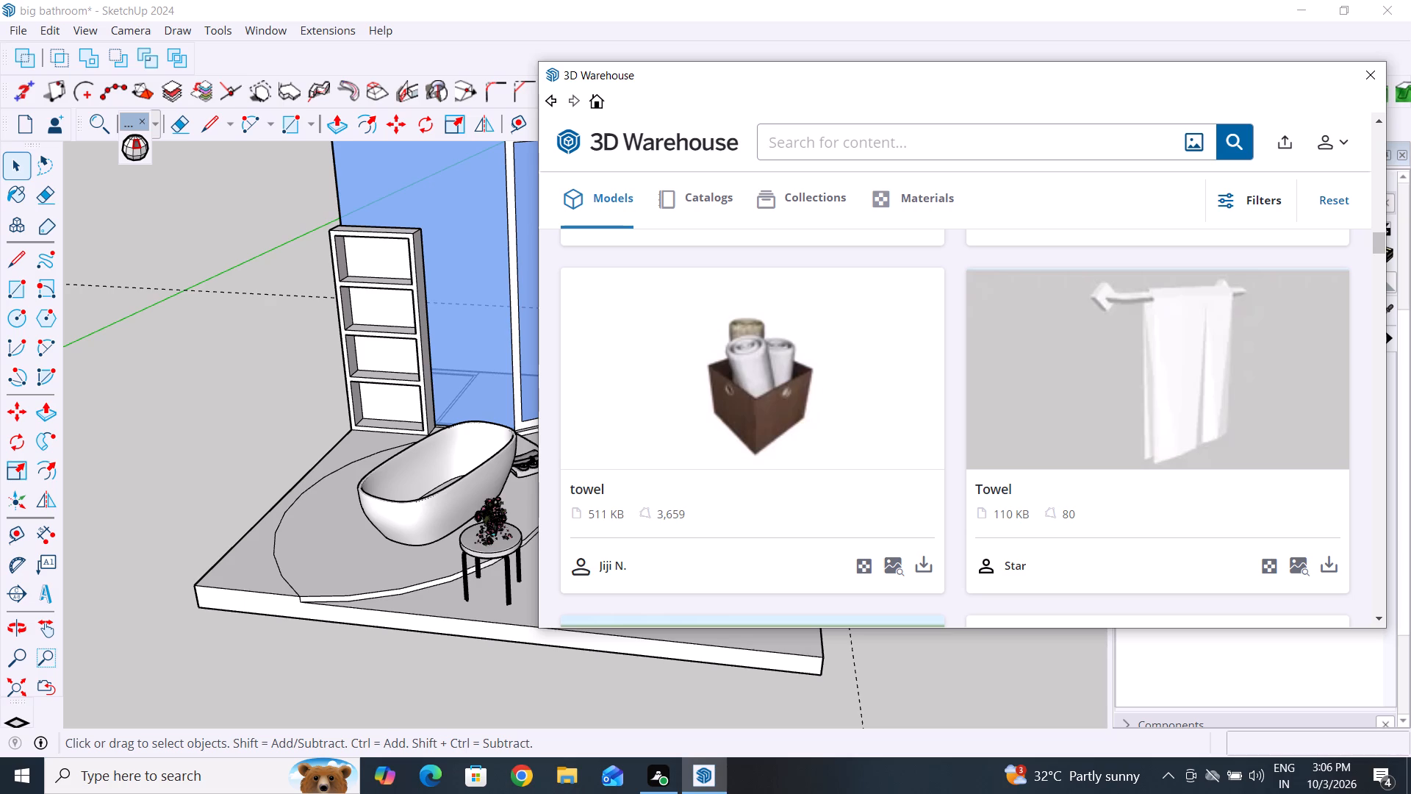
# Search the 3D Warehouse for "floor mat" and look through the listed models.
pyautogui.write('floor mat')
pyautogui.press('Return')
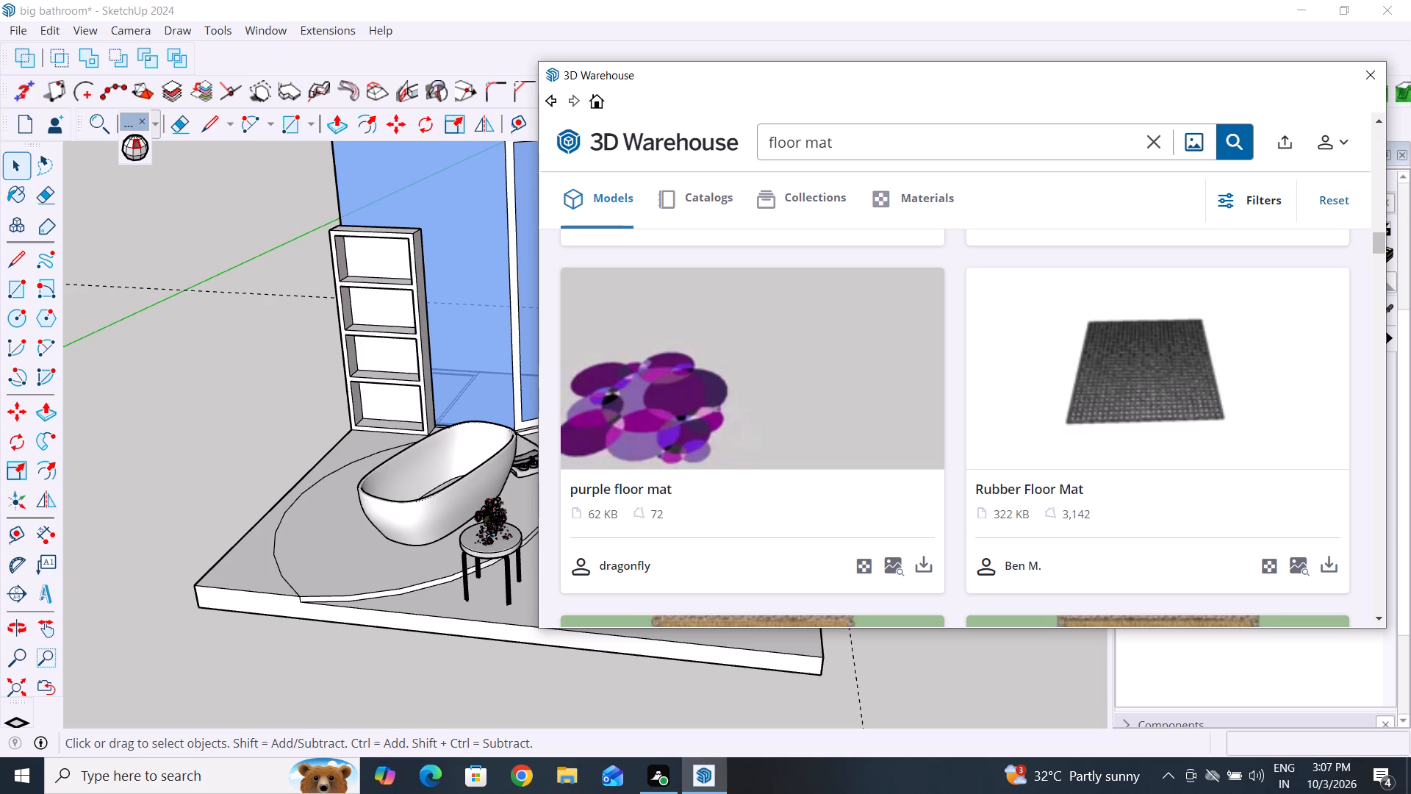
pyautogui.scroll(-6, 1133, 147)
pyautogui.scroll(-4, 897, 401)
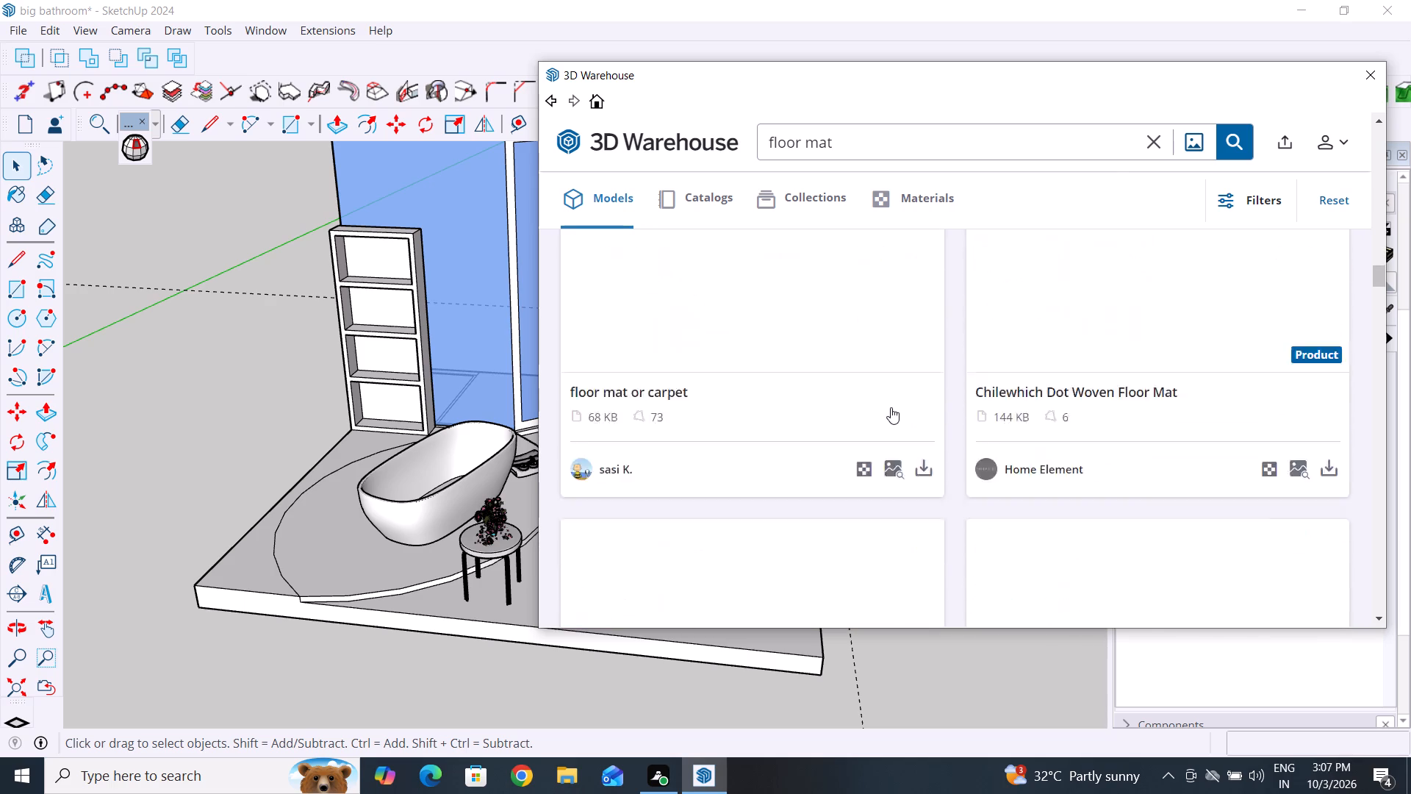
pyautogui.scroll(3, 891, 407)
pyautogui.scroll(-4, 891, 407)
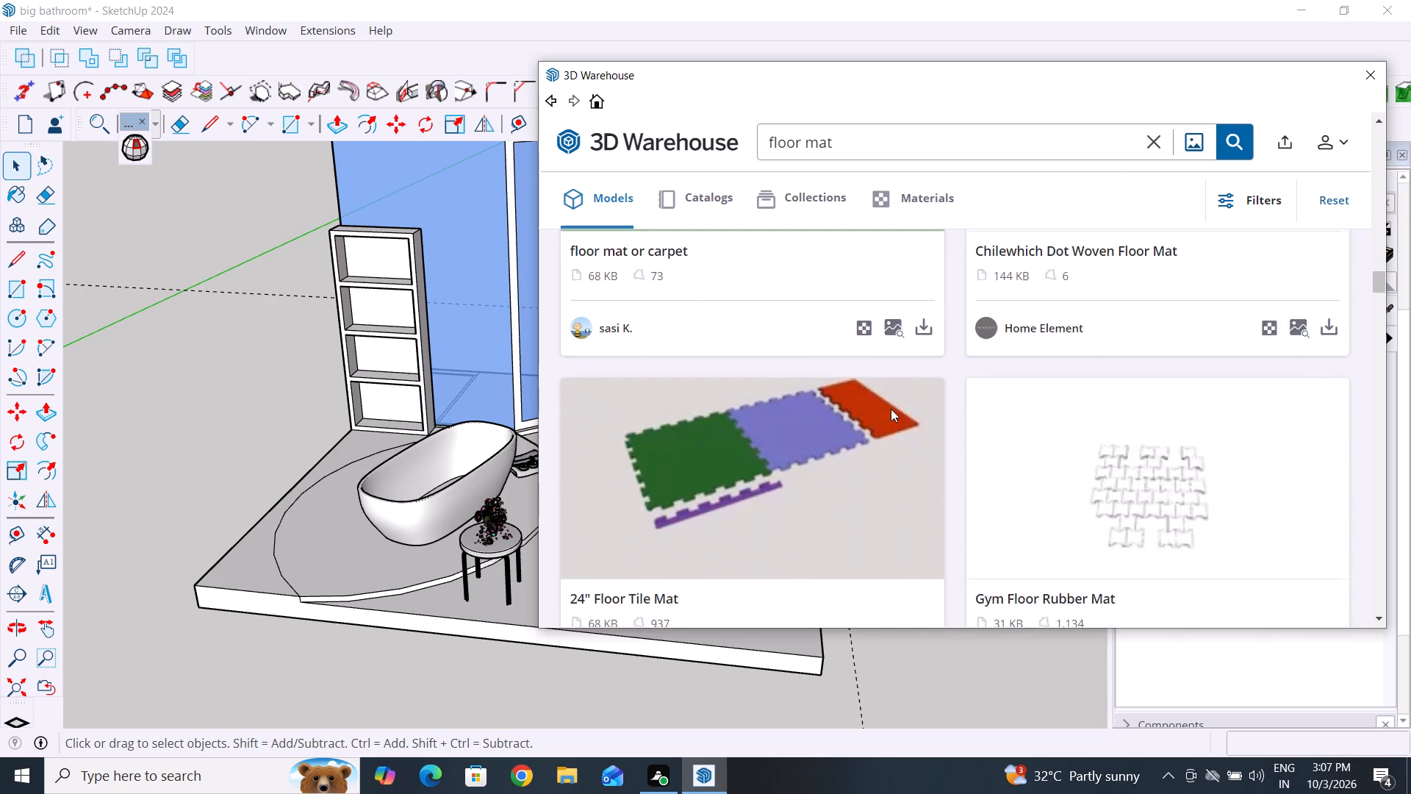
pyautogui.scroll(-1, 891, 409)
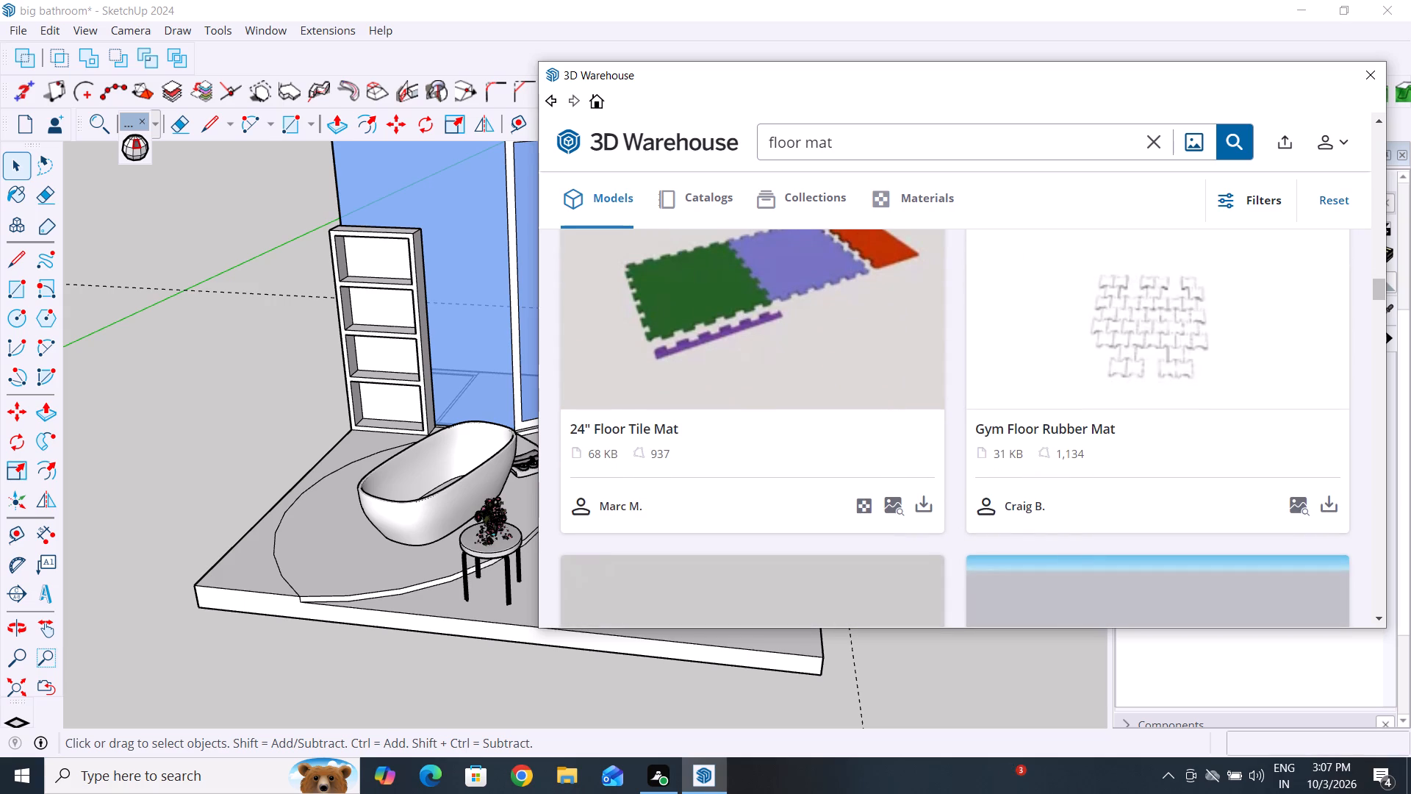
# Extend the 3D Warehouse search to "floor mat for bathroom" and look through the listed models.
pyautogui.click(875, 156)
pyautogui.press('space')
pyautogui.write('for bathroom')
pyautogui.press('Return')
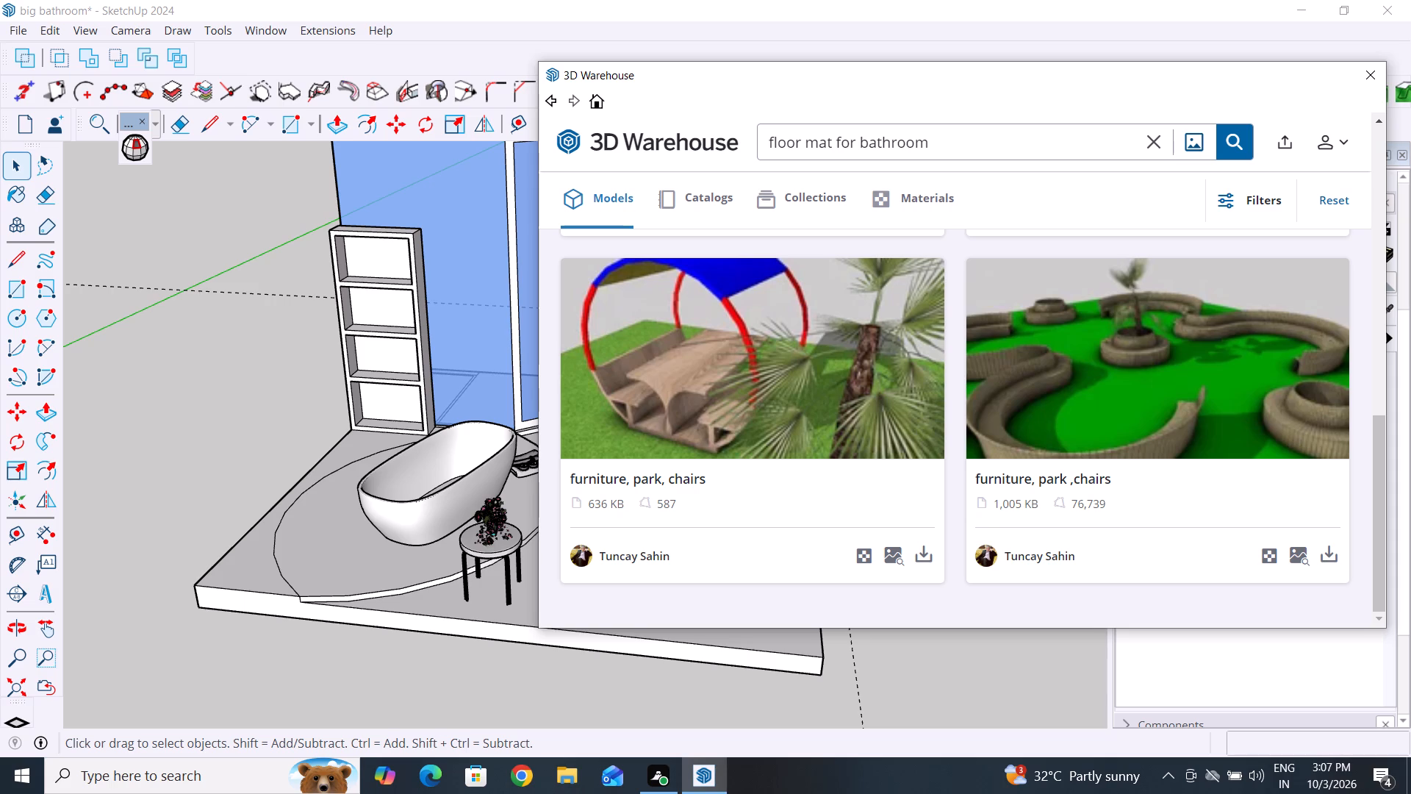
pyautogui.scroll(-8, 891, 185)
pyautogui.scroll(8, 885, 392)
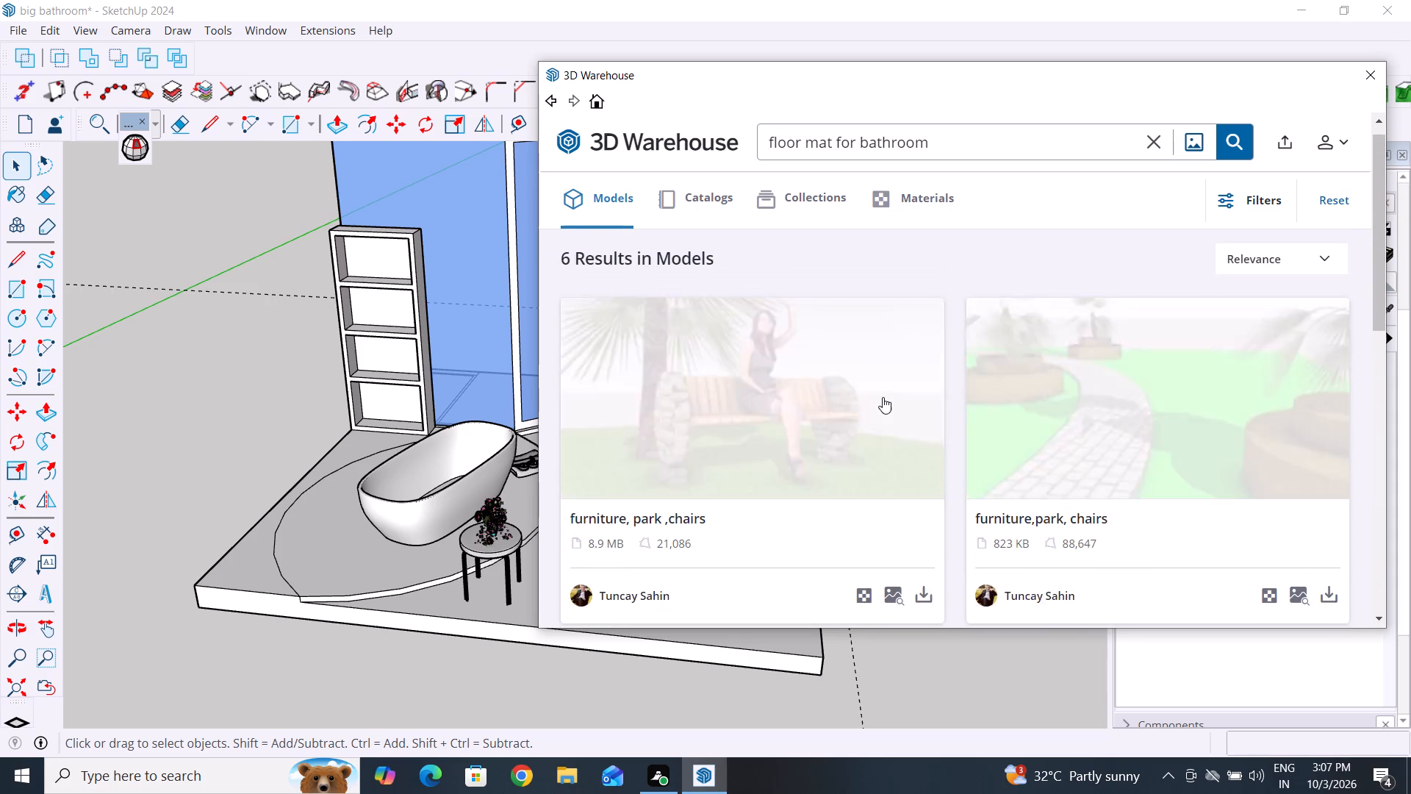
pyautogui.scroll(6, 883, 397)
pyautogui.scroll(-2, 883, 397)
pyautogui.scroll(2, 883, 397)
# Shorten the query to "floor mat" and run the 3D Warehouse search again.
pyautogui.click(957, 143)
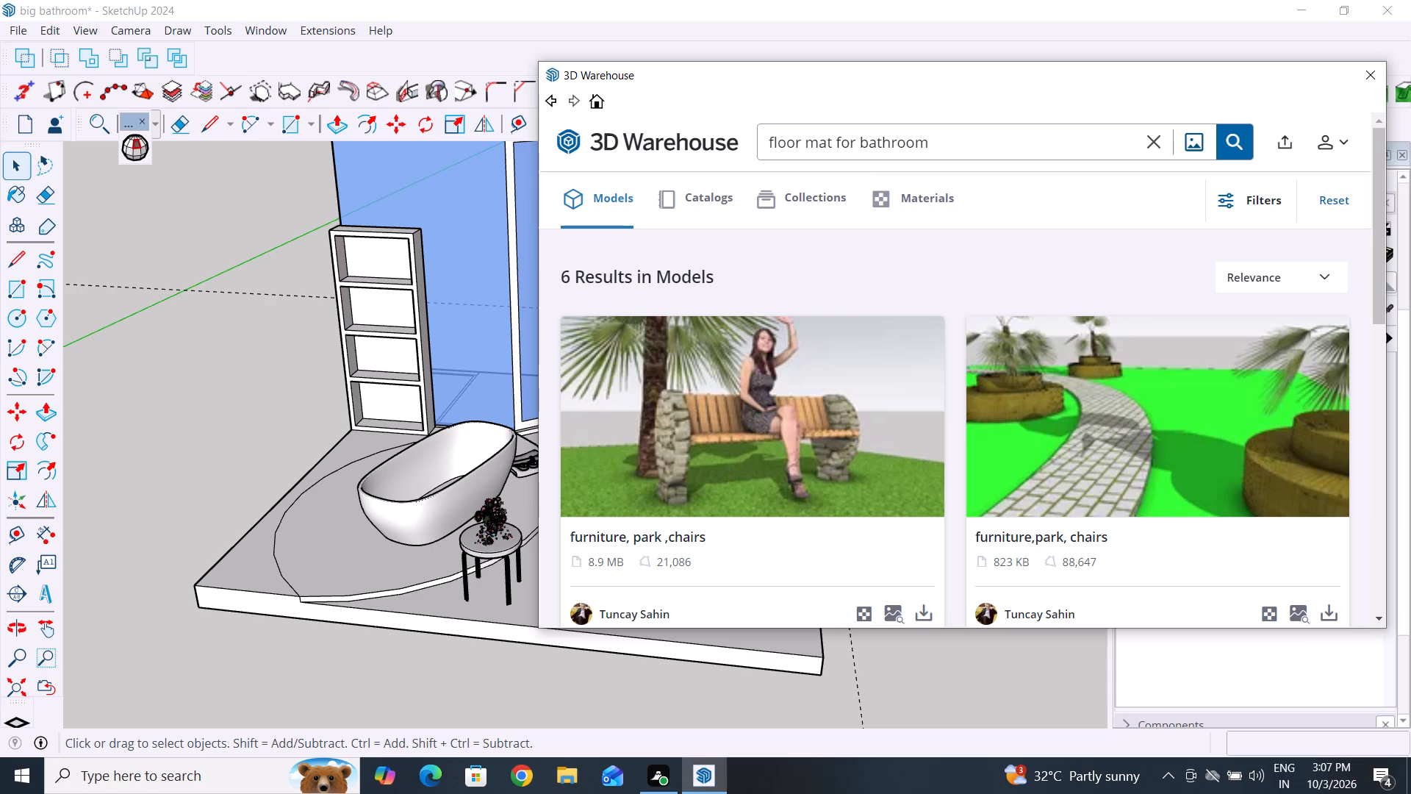
pyautogui.press('BackSpace')
pyautogui.press('BackSpace')
pyautogui.press('BackSpace')
pyautogui.press('BackSpace')
pyautogui.press('BackSpace')
pyautogui.press('BackSpace')
pyautogui.press('BackSpace')
pyautogui.press('BackSpace')
pyautogui.press('BackSpace')
pyautogui.press('BackSpace')
pyautogui.press('BackSpace')
pyautogui.press('BackSpace')
pyautogui.press('Return')
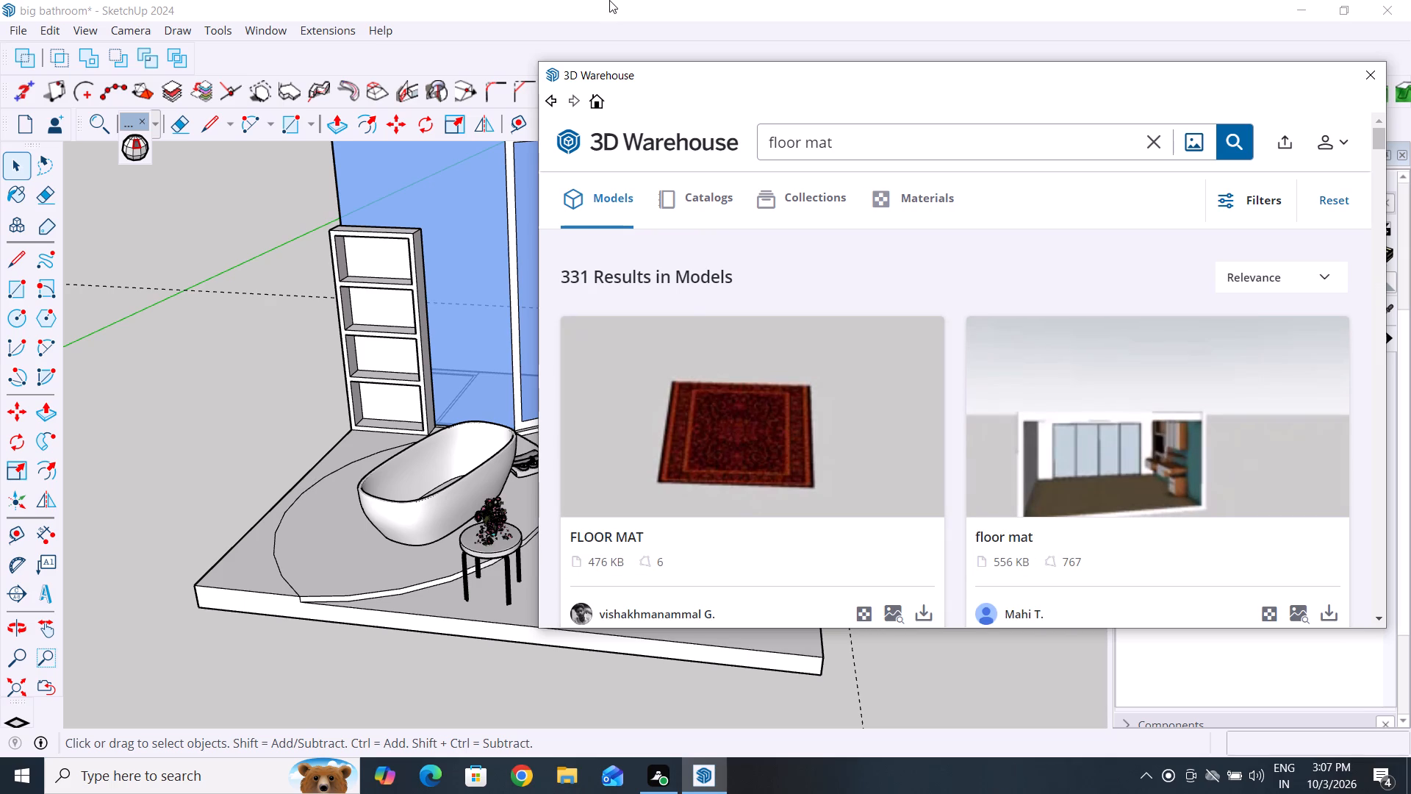
# Look through the listed floor mats and rugs for one suitable for the bathroom.
pyautogui.scroll(-6, 765, 432)
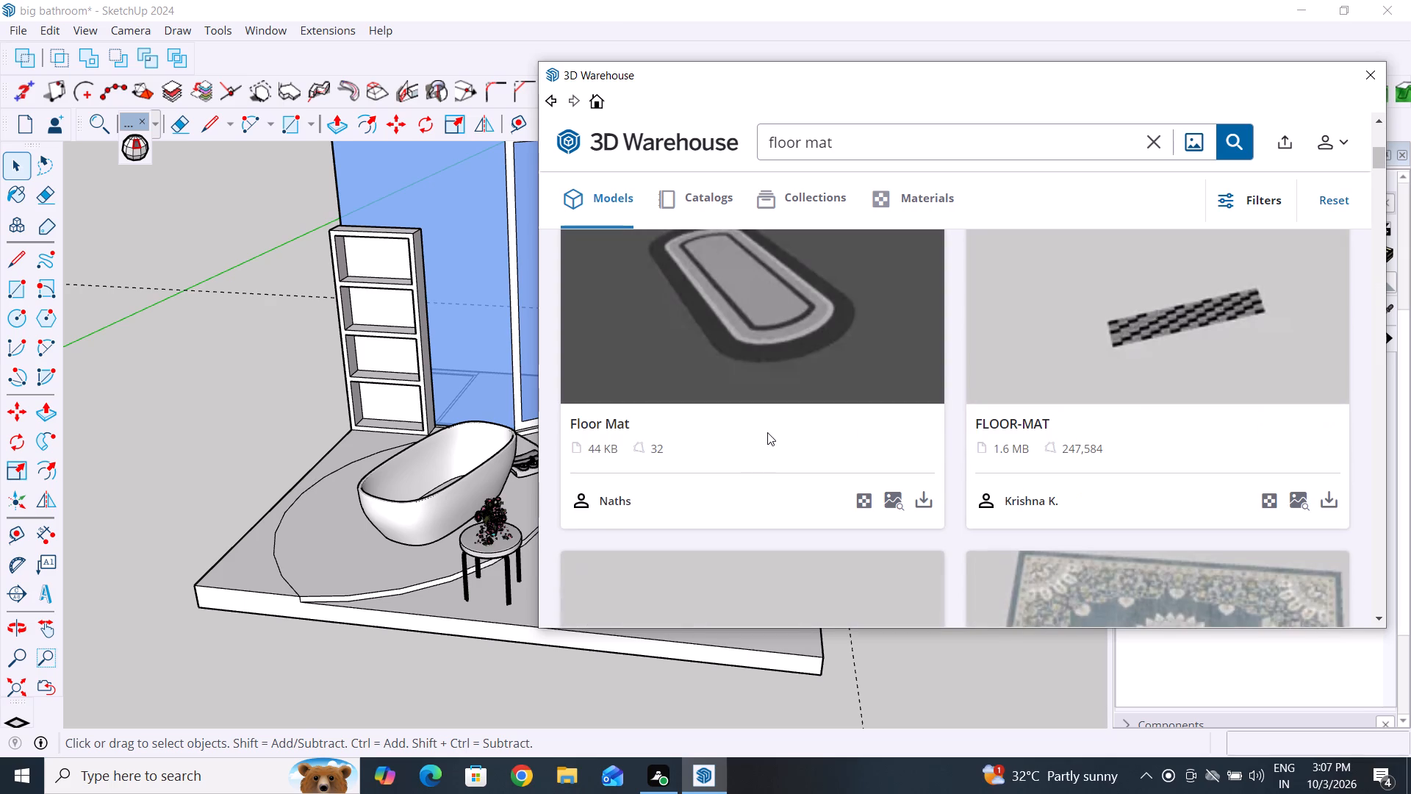
pyautogui.scroll(-6, 767, 432)
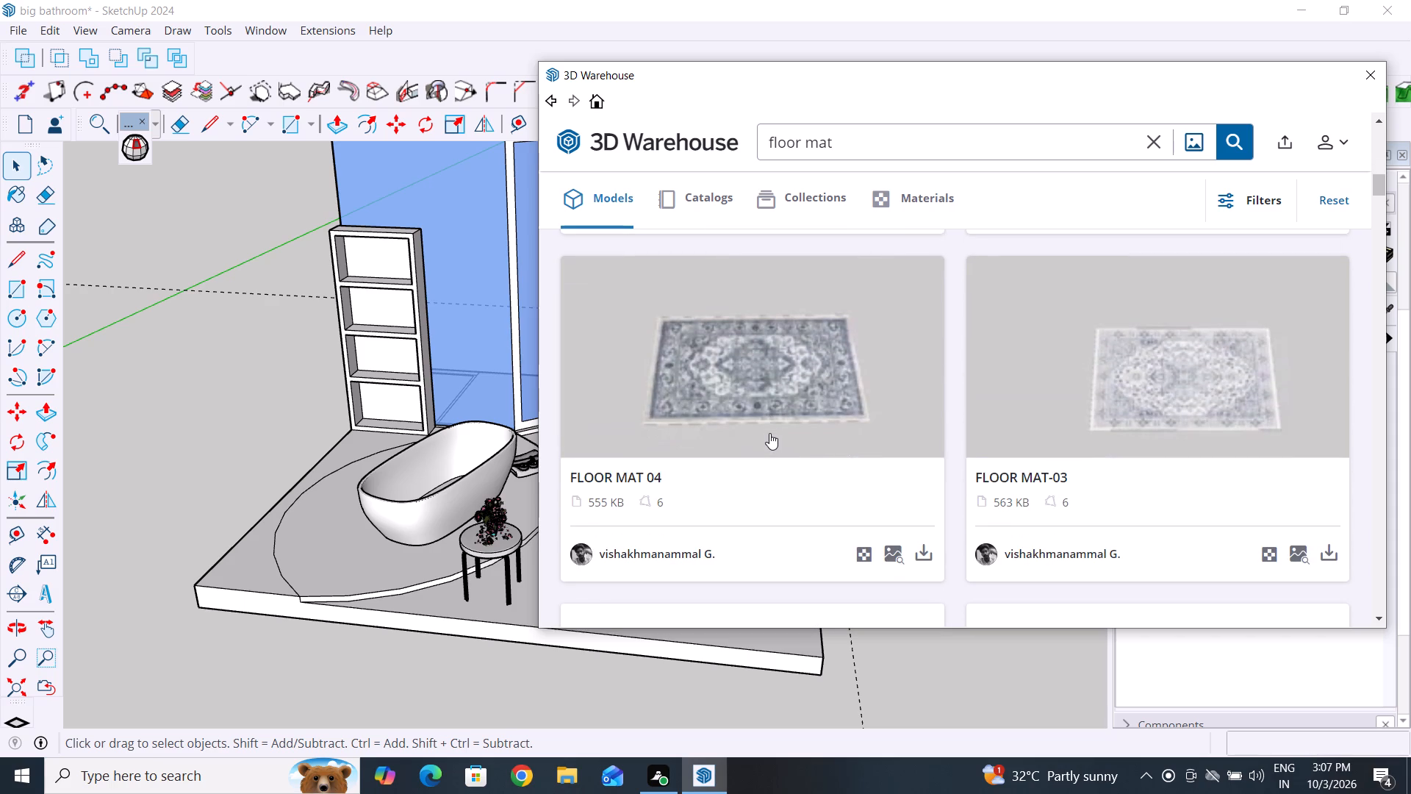
pyautogui.scroll(-6, 770, 434)
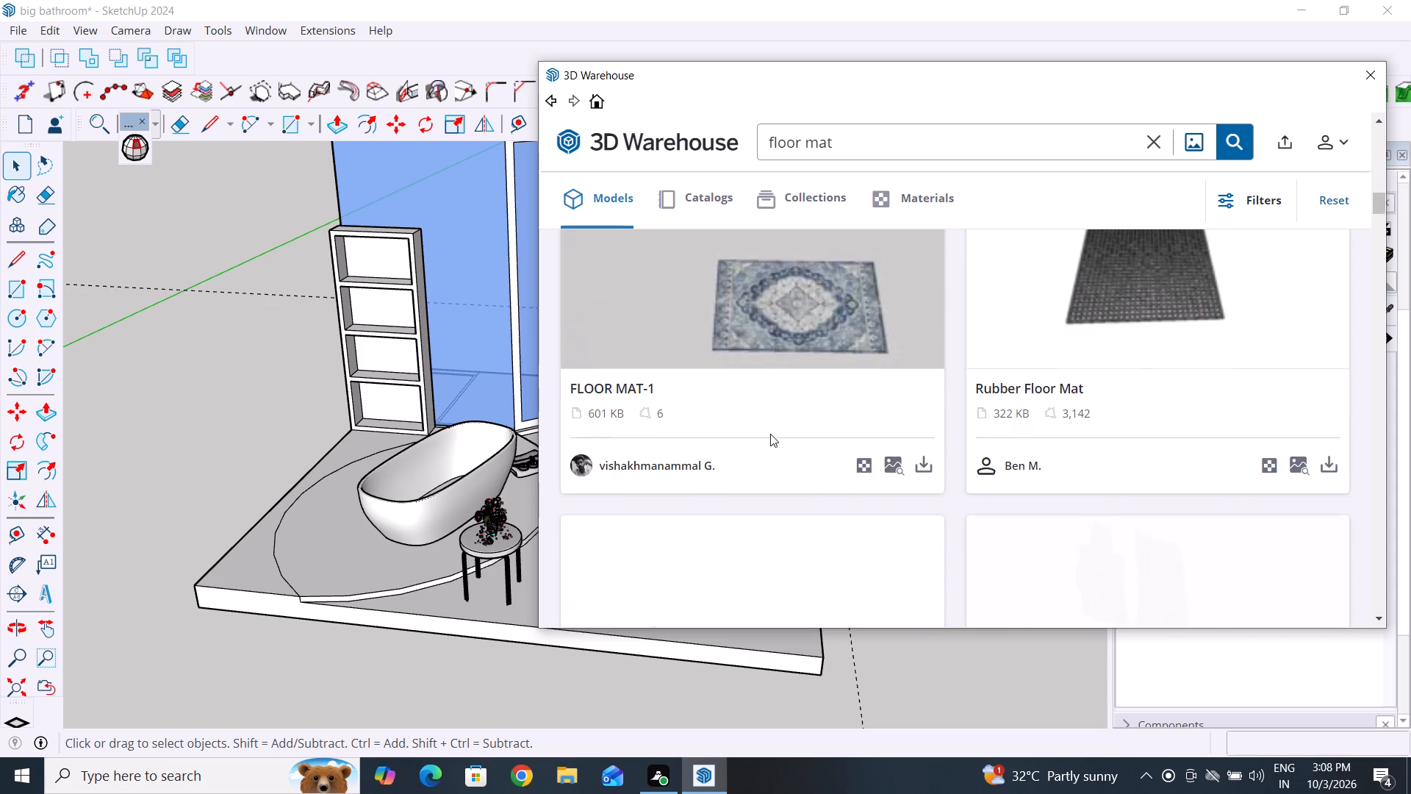
pyautogui.scroll(-8, 770, 434)
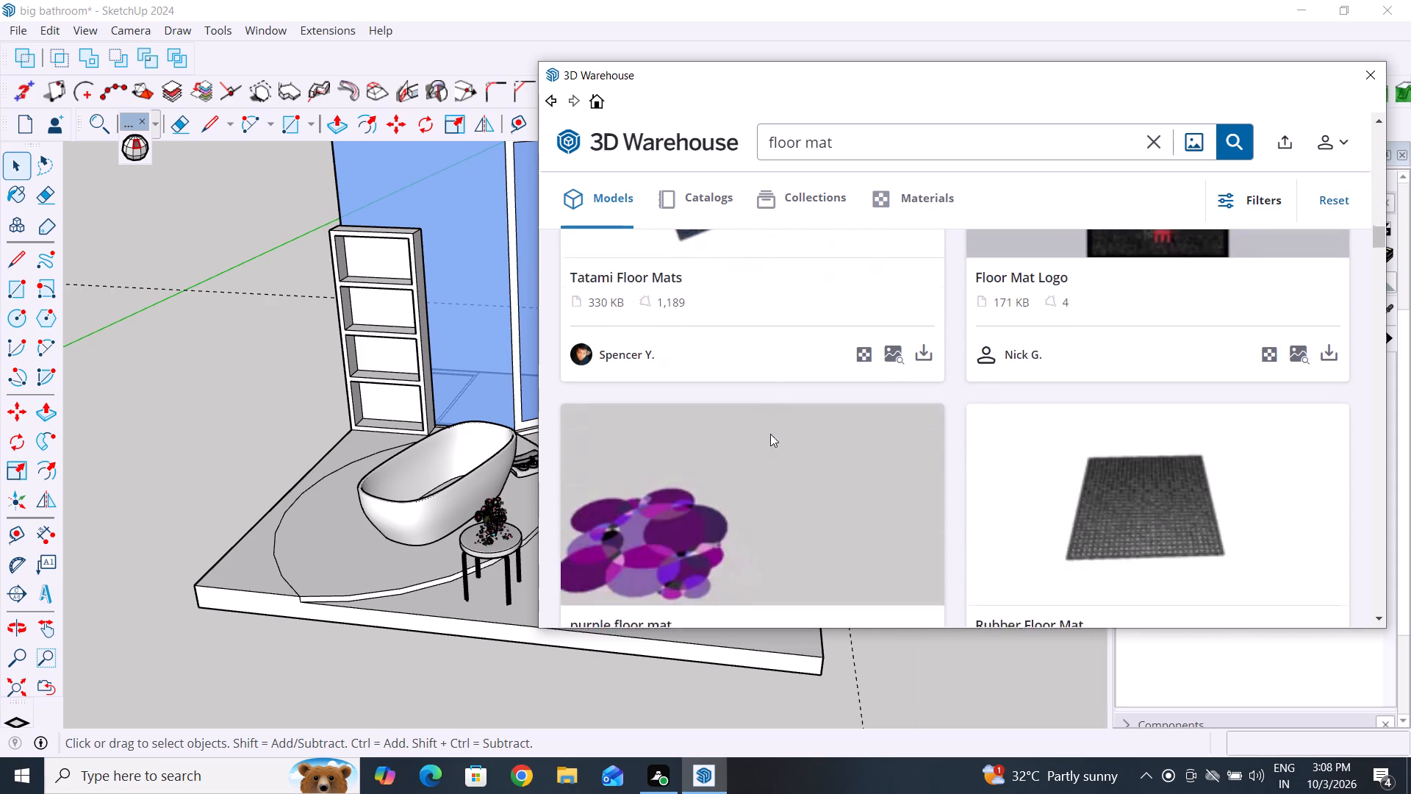
pyautogui.scroll(-10, 770, 434)
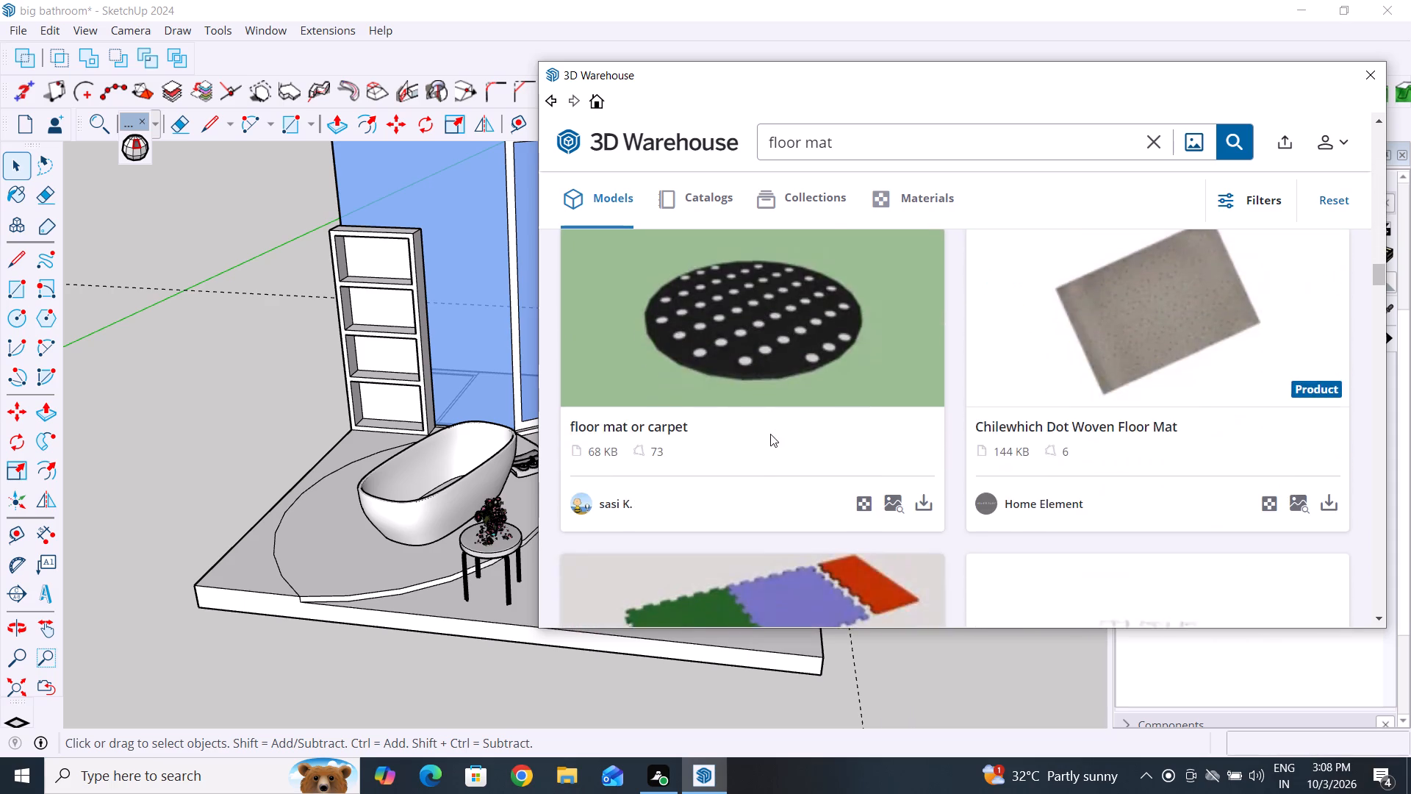
pyautogui.scroll(-8, 770, 434)
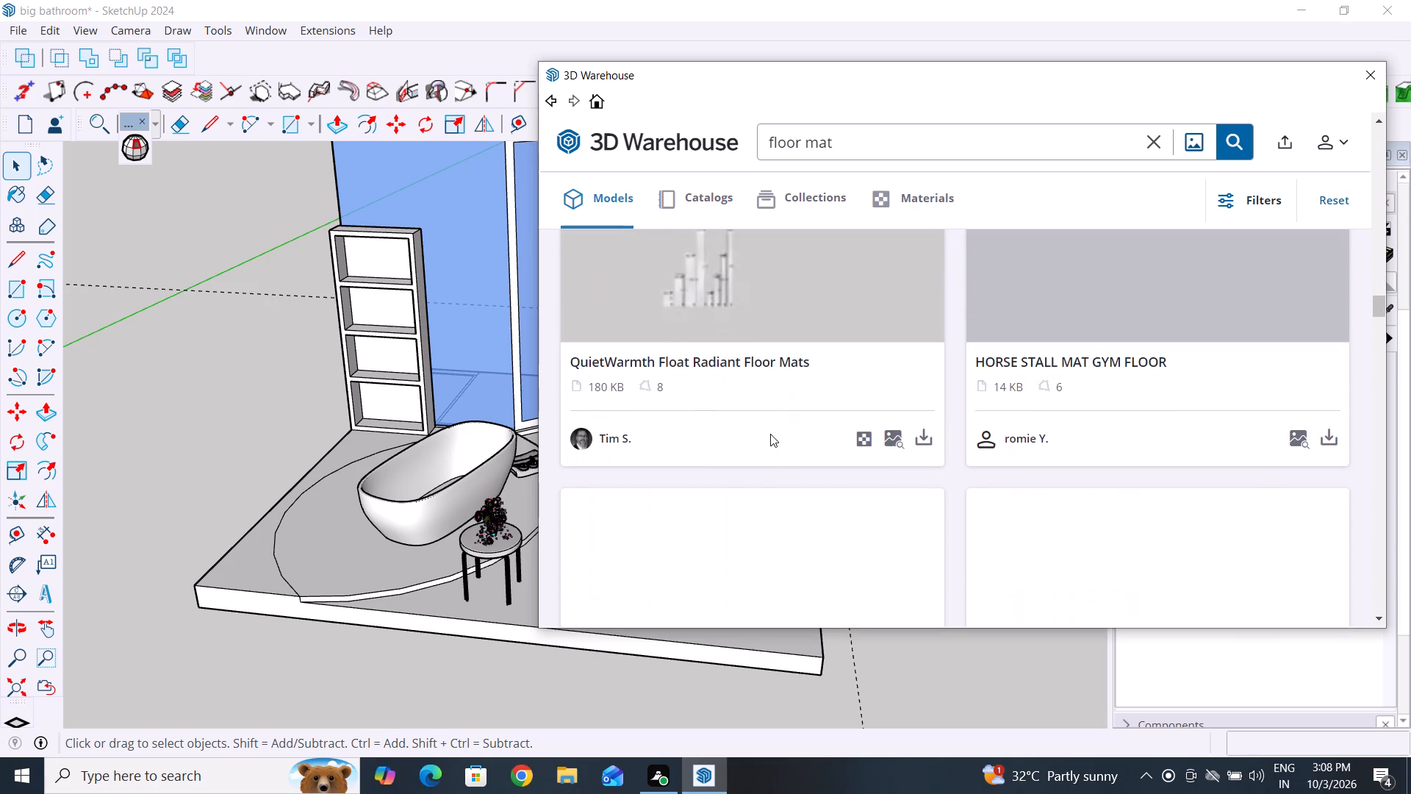
pyautogui.scroll(-2, 770, 434)
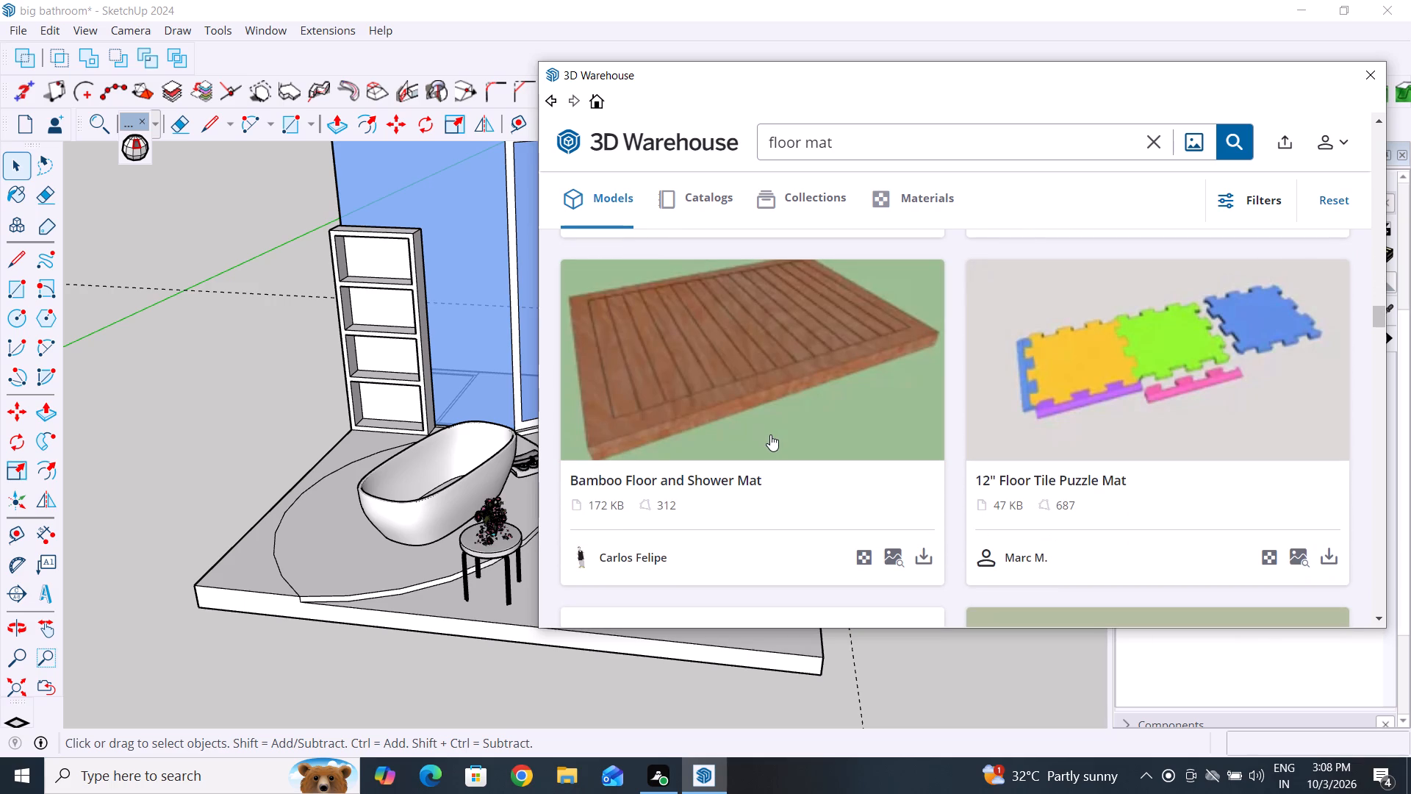
pyautogui.scroll(-2, 770, 434)
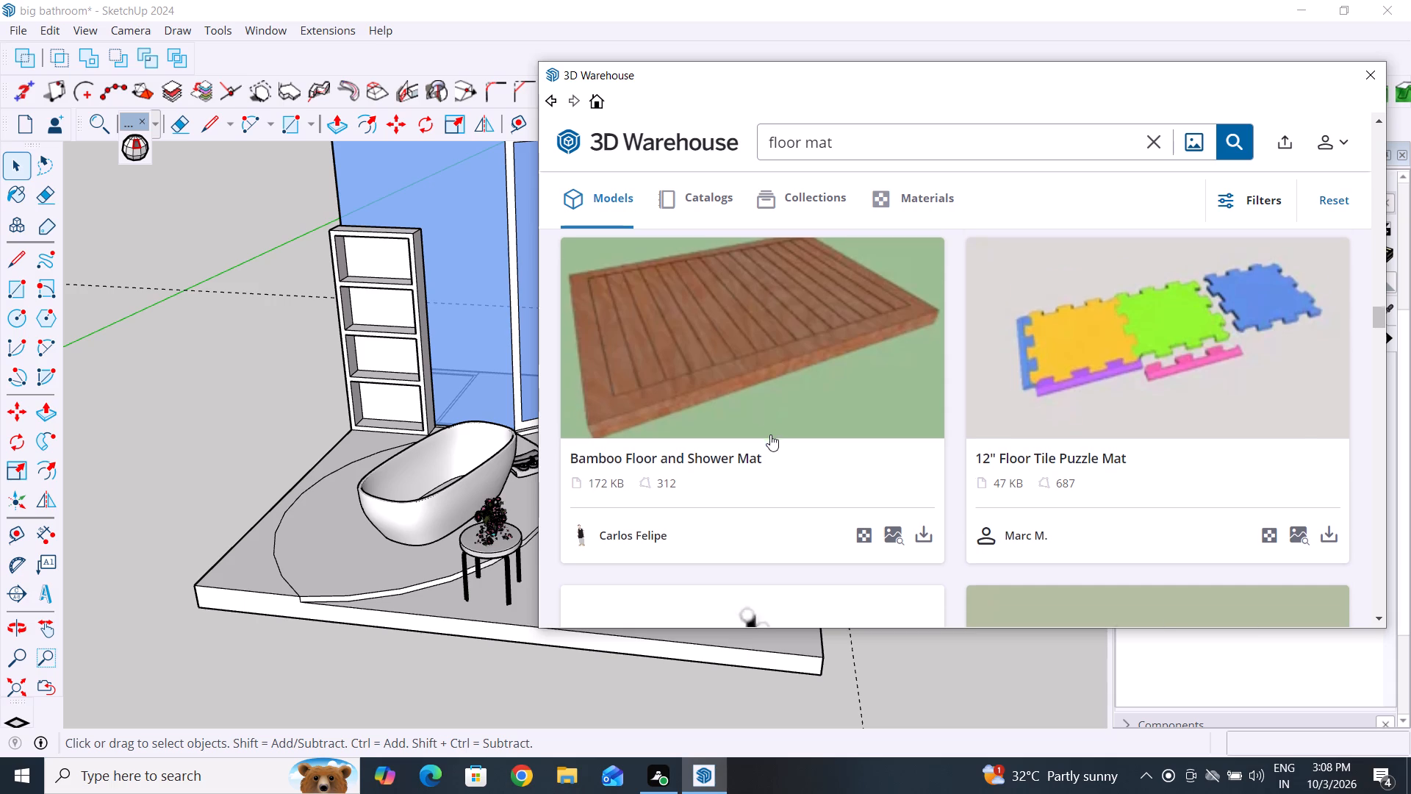
pyautogui.scroll(-9, 770, 434)
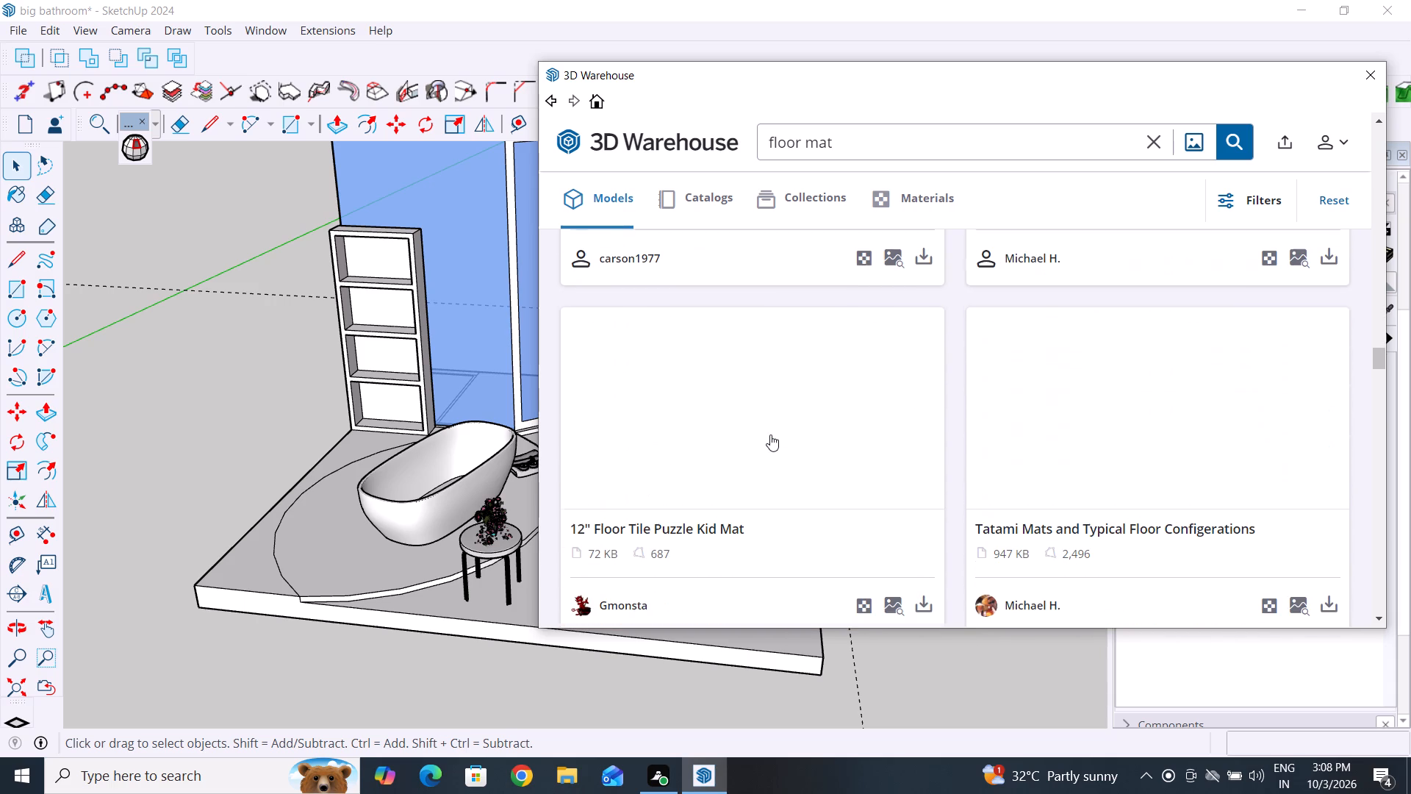
pyautogui.scroll(-4, 770, 434)
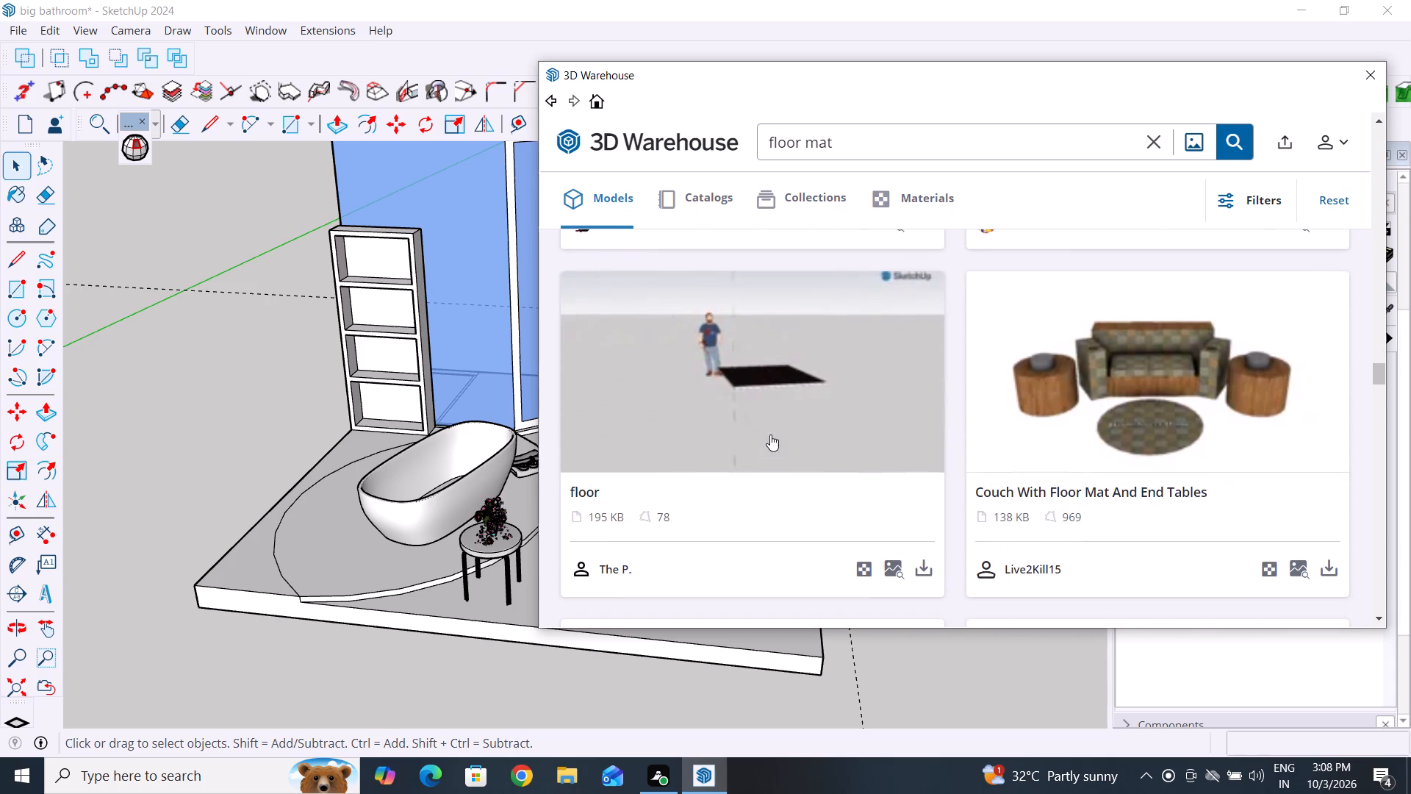
pyautogui.scroll(-8, 770, 434)
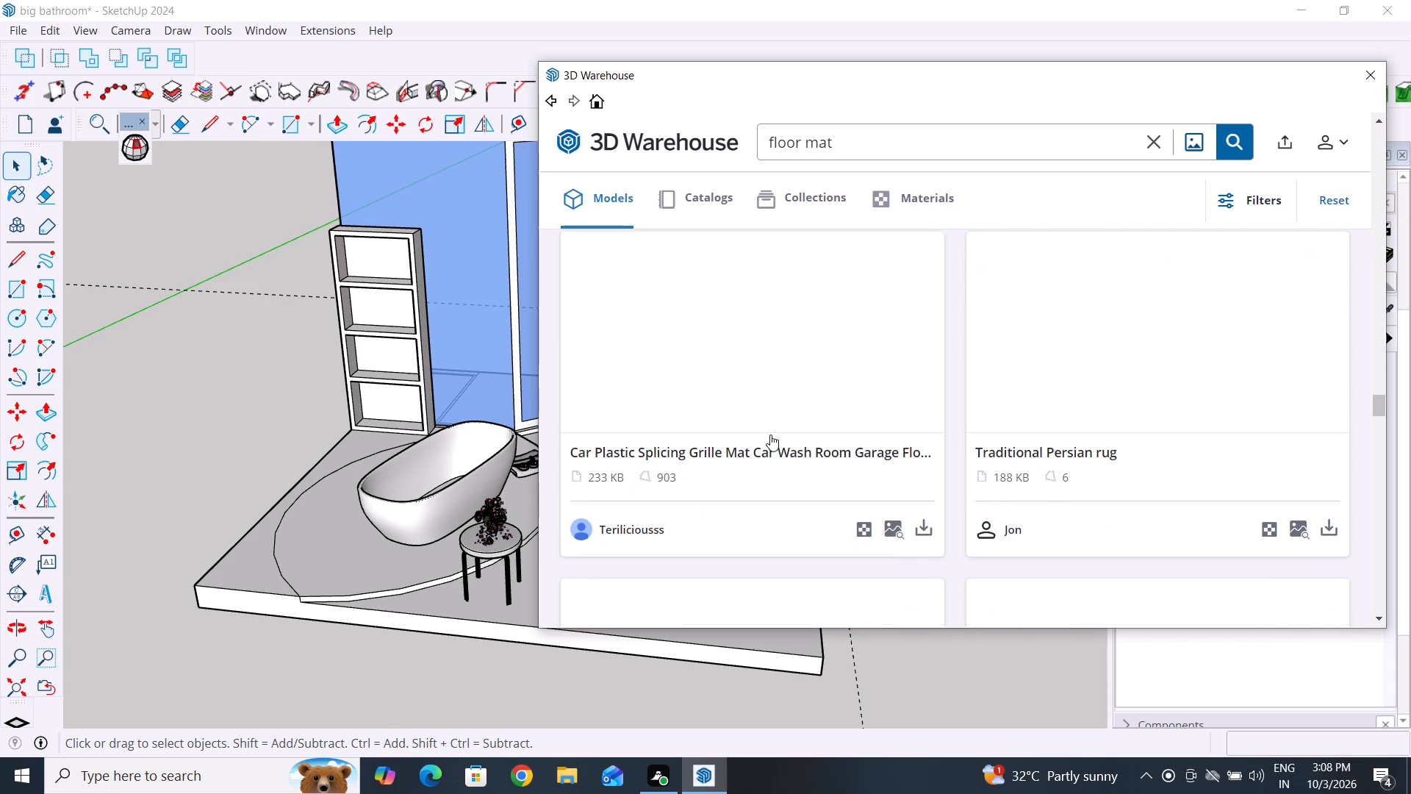
pyautogui.scroll(-6, 770, 434)
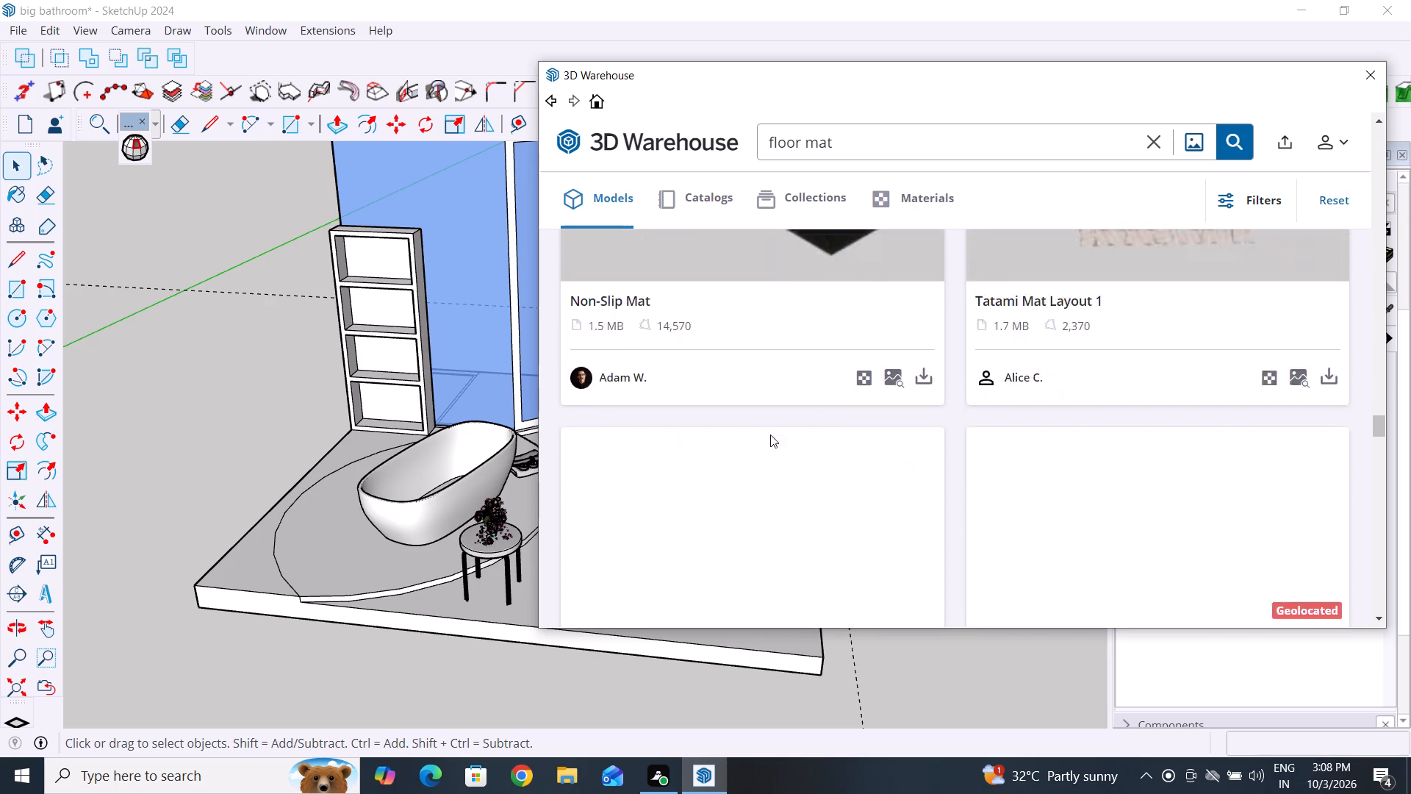
pyautogui.scroll(-5, 770, 434)
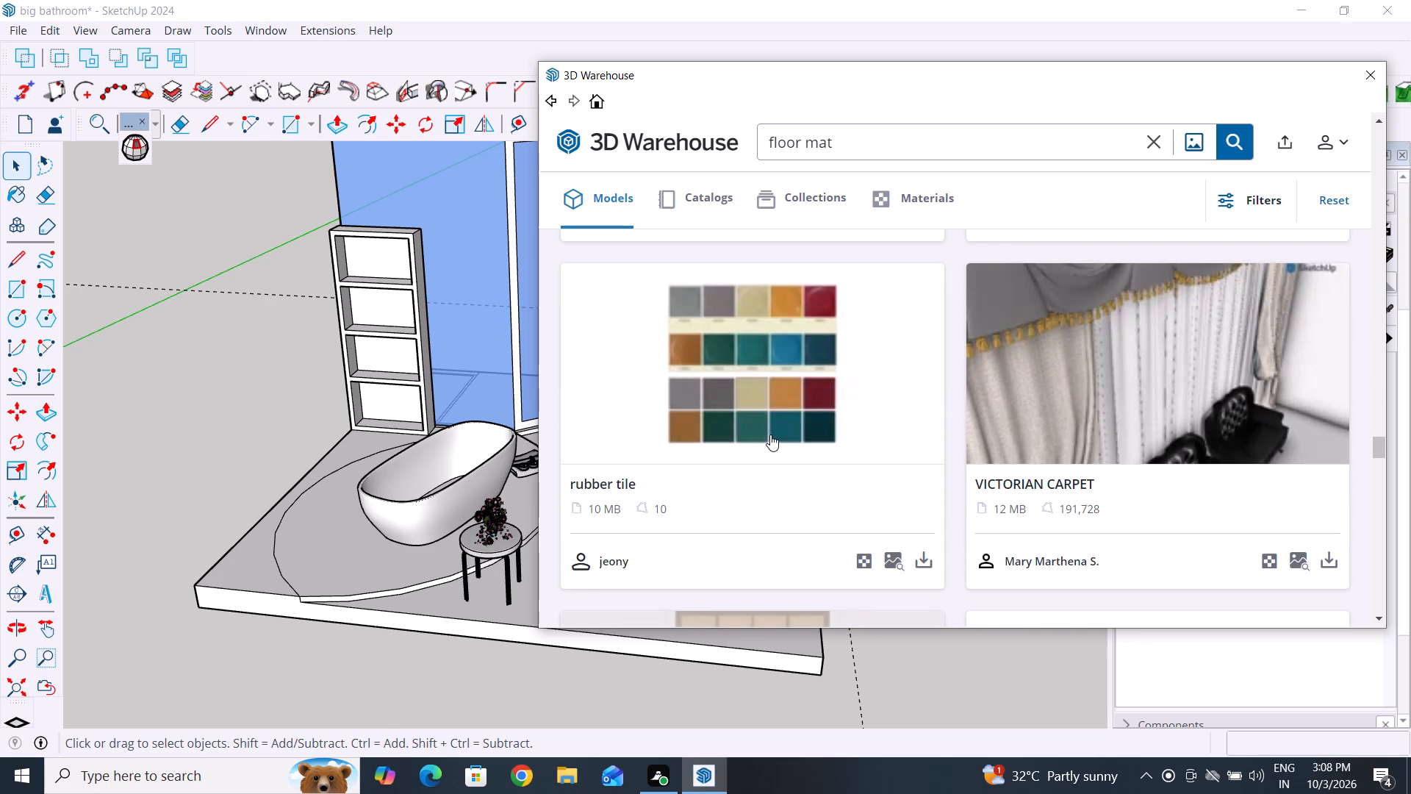
pyautogui.scroll(-7, 770, 434)
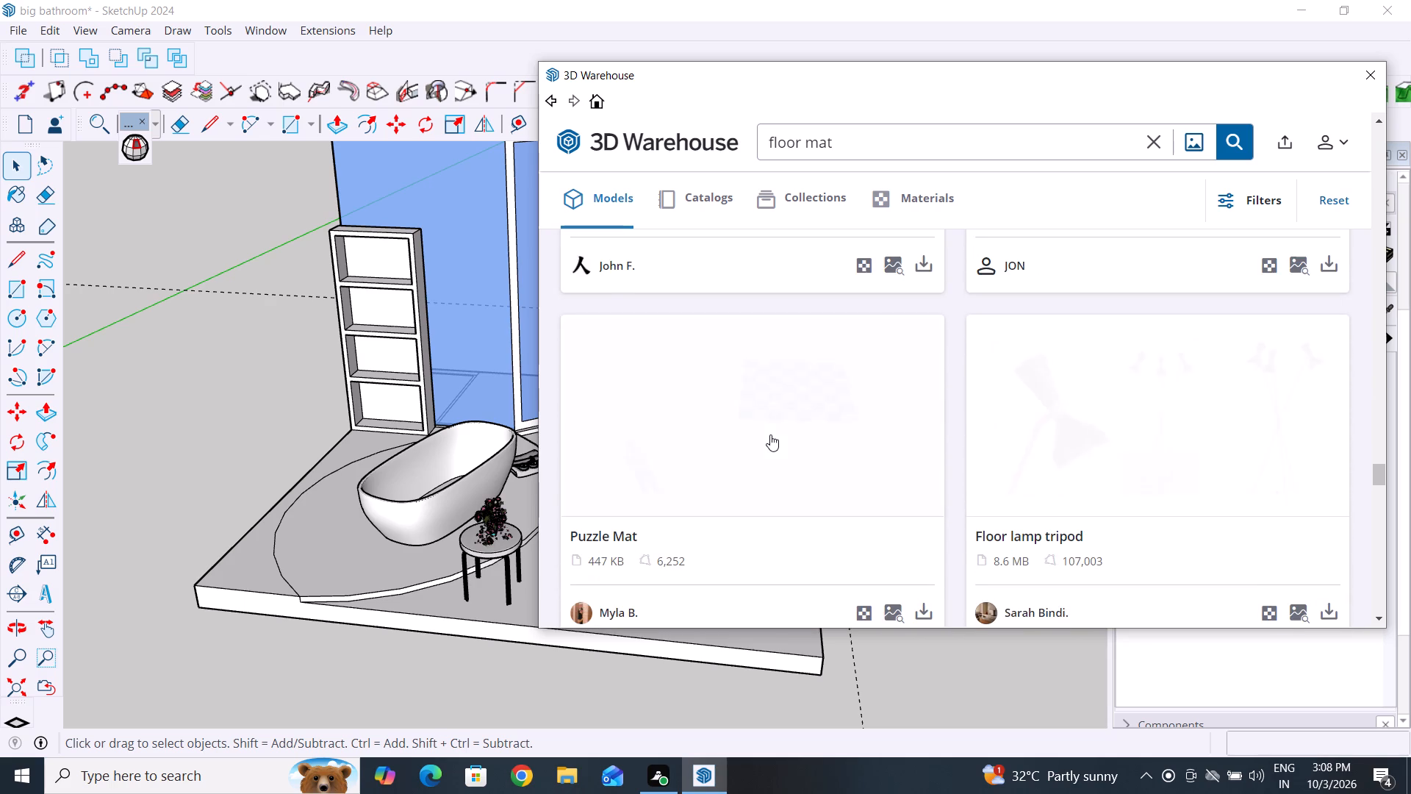
pyautogui.scroll(-7, 770, 434)
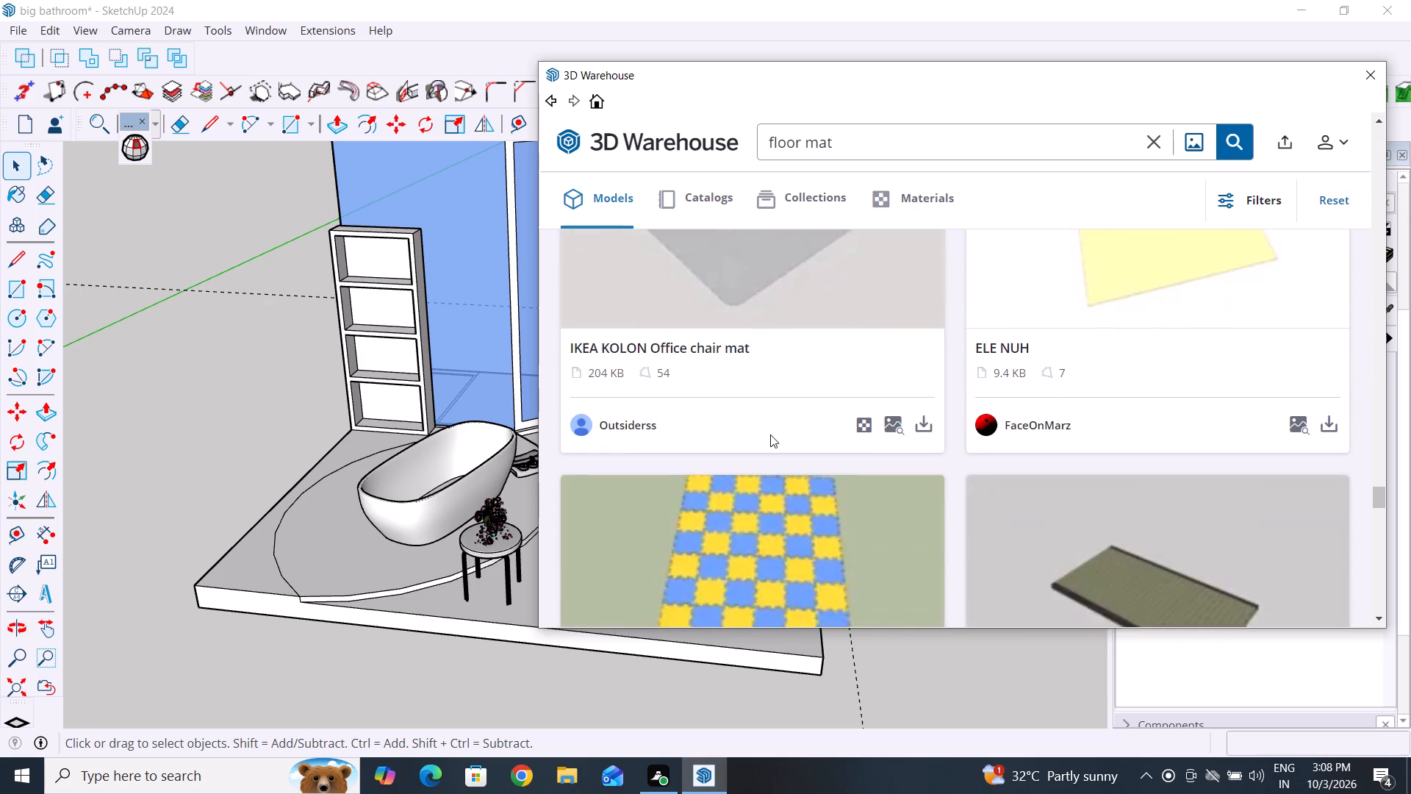
pyautogui.scroll(-1, 770, 434)
pyautogui.scroll(4, 770, 434)
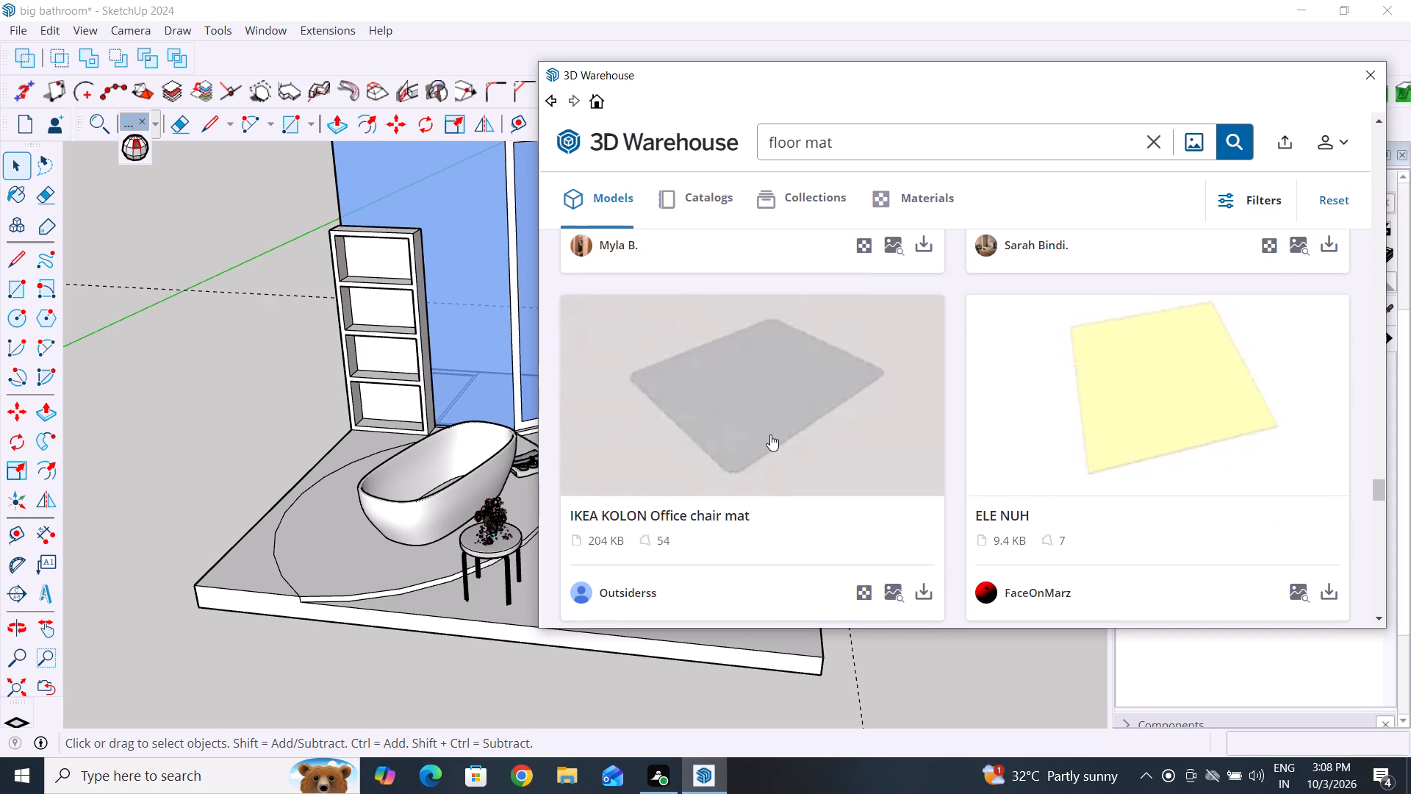
pyautogui.scroll(-9, 770, 434)
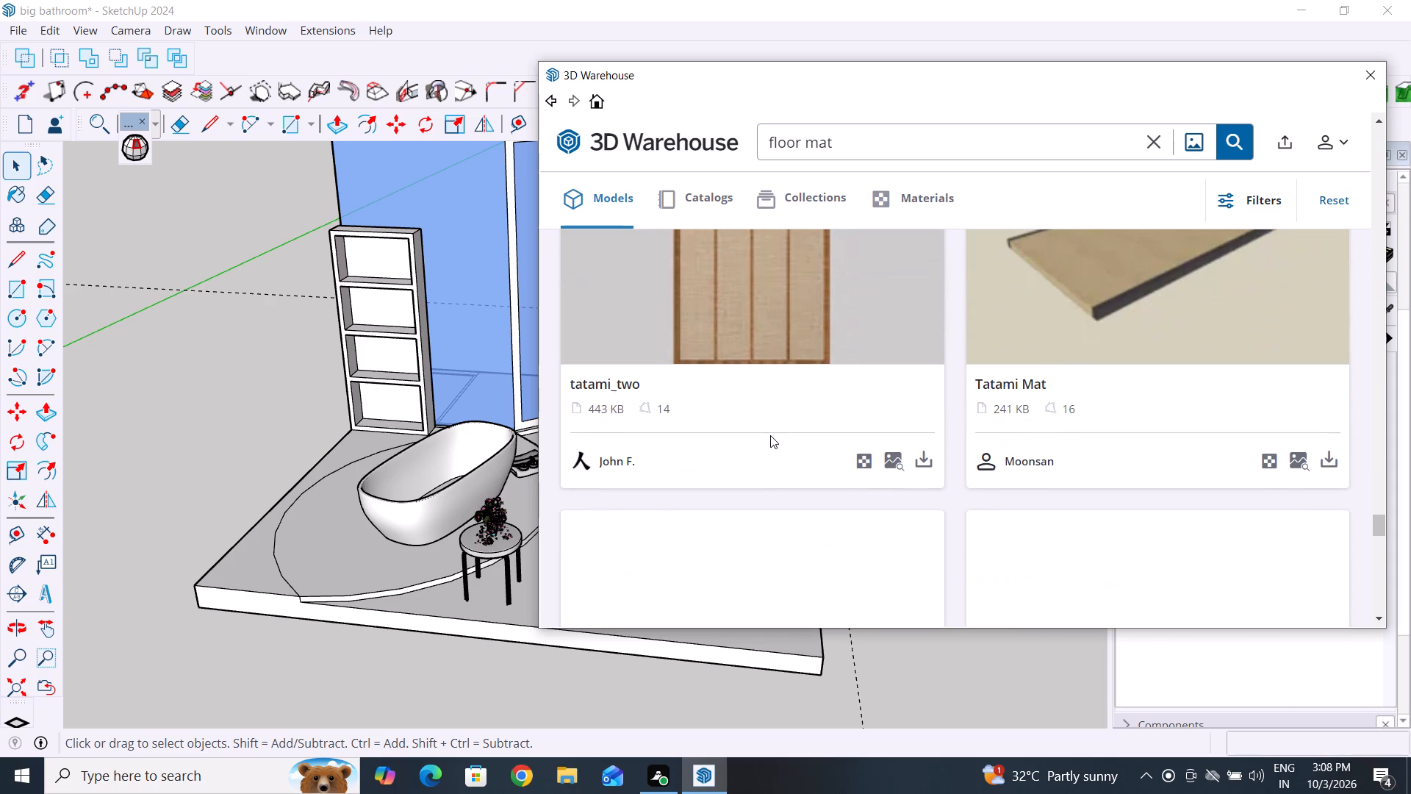
pyautogui.scroll(-5, 770, 435)
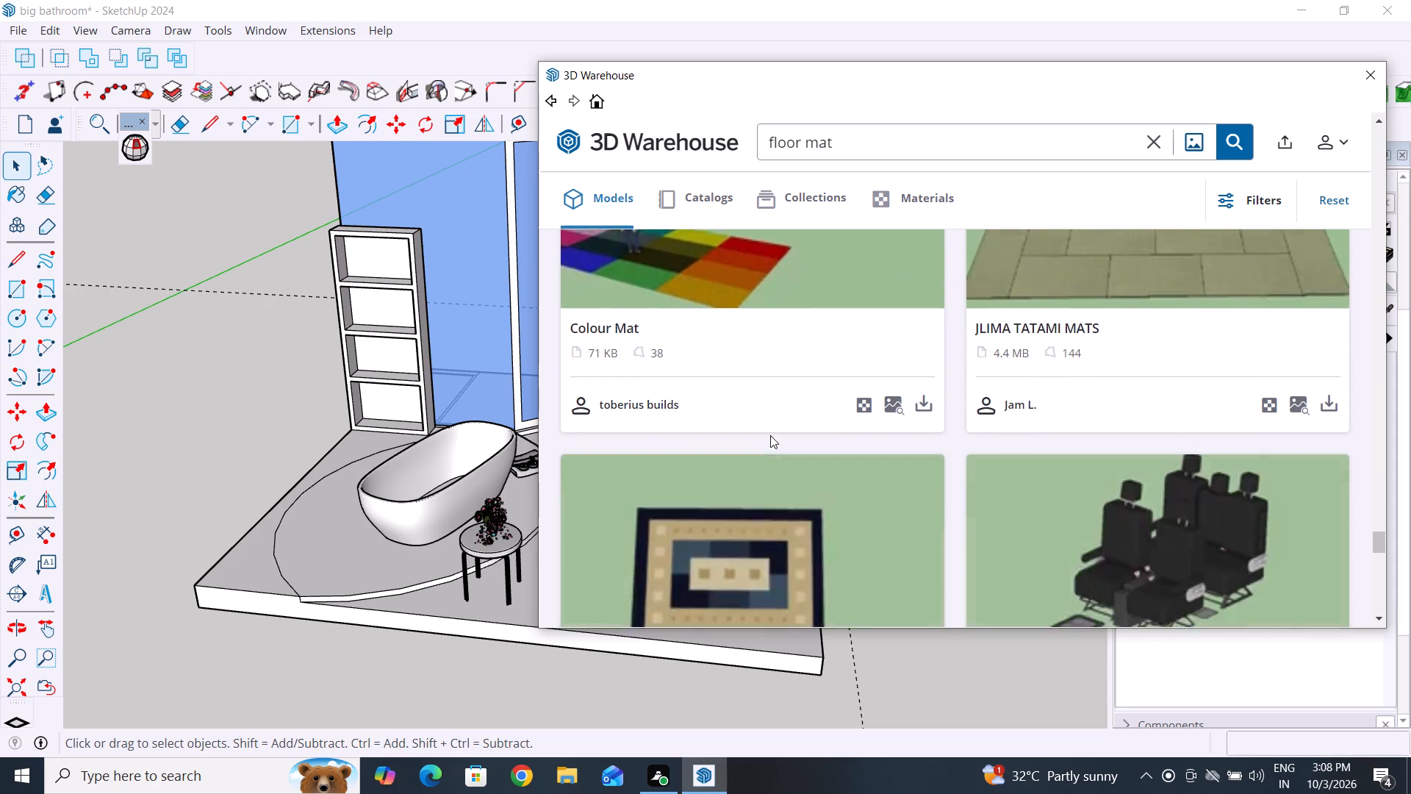
pyautogui.scroll(-3, 770, 435)
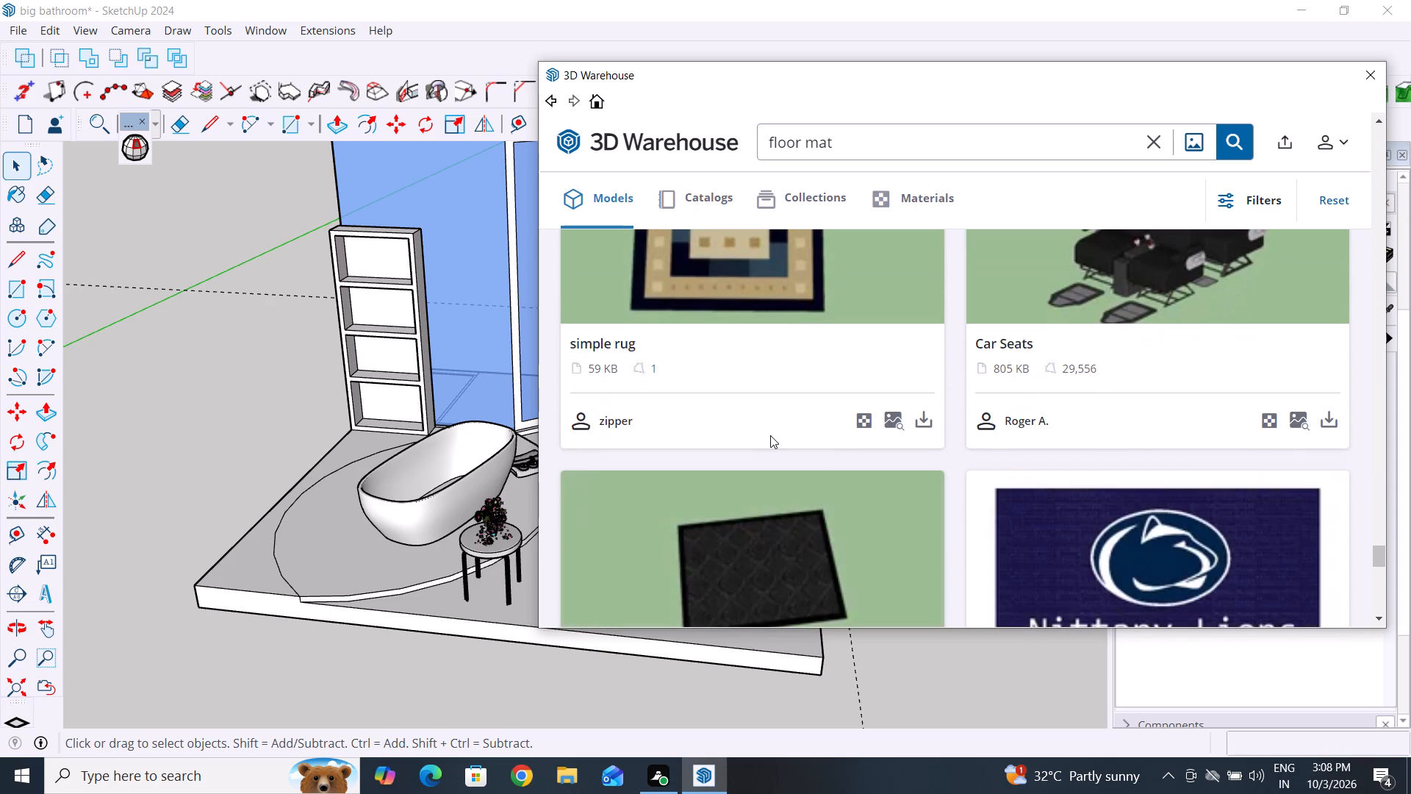
# Load the "simple rug" model directly into the bathroom model, place it in open space beside the floor slab, and deselect it.
pyautogui.click(922, 421)
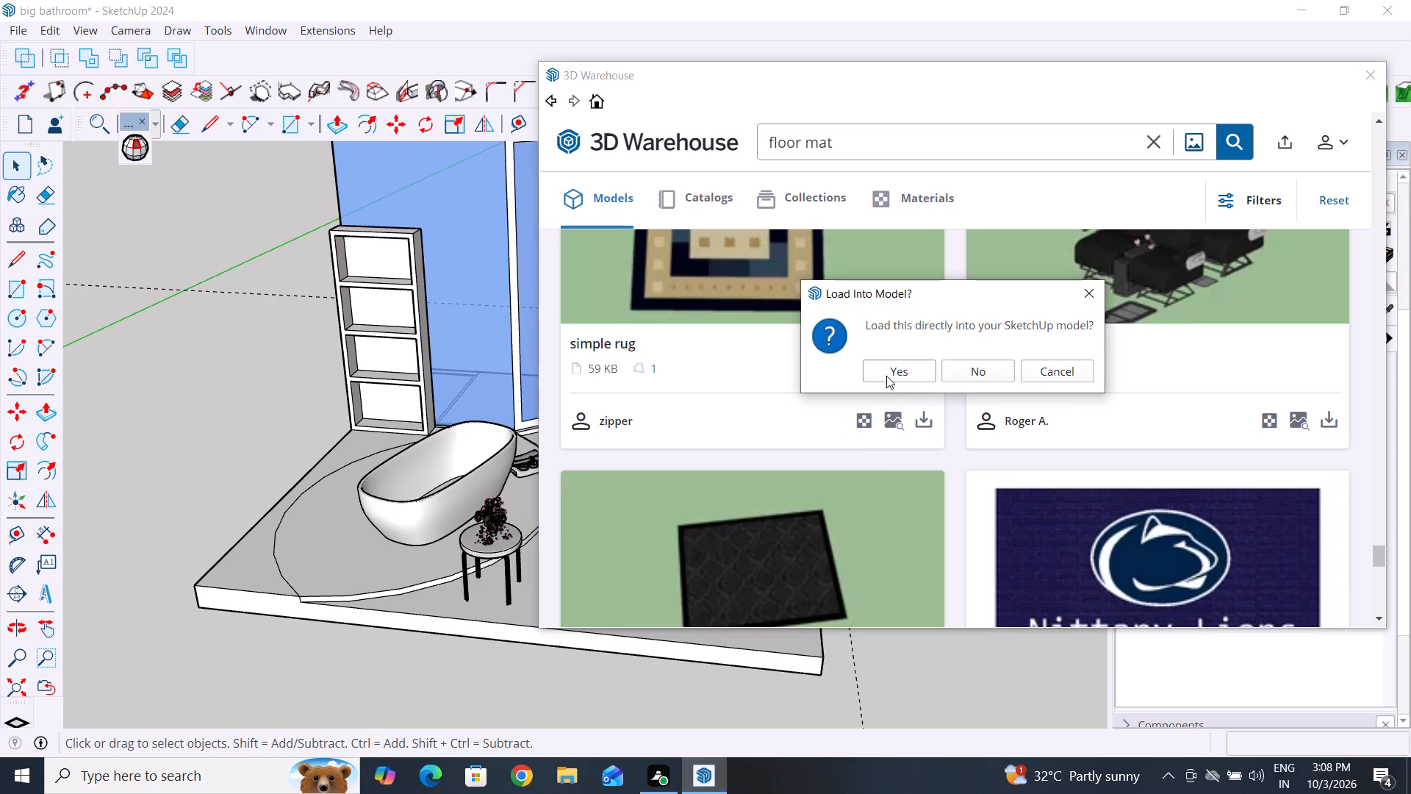
pyautogui.click(886, 376)
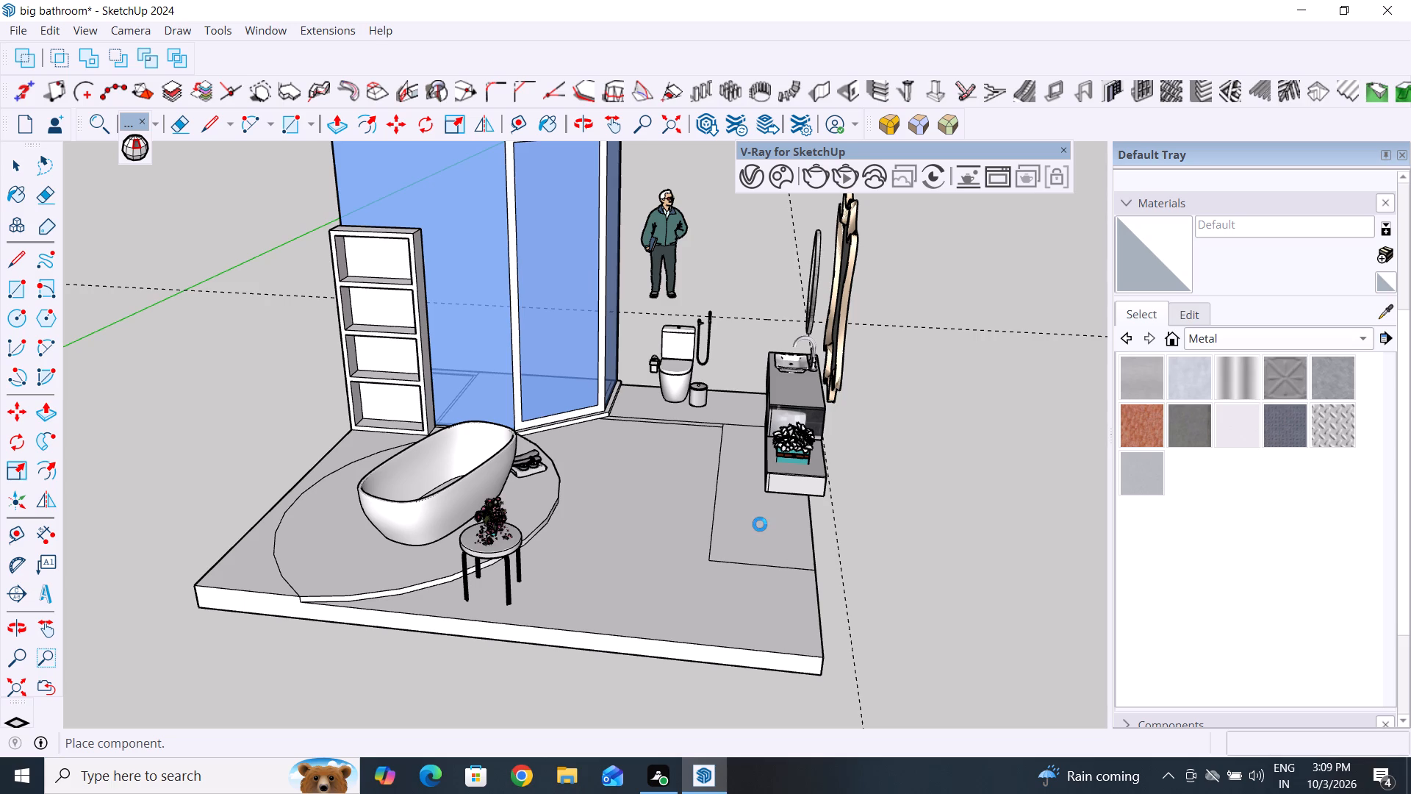
pyautogui.scroll(-3, 888, 504)
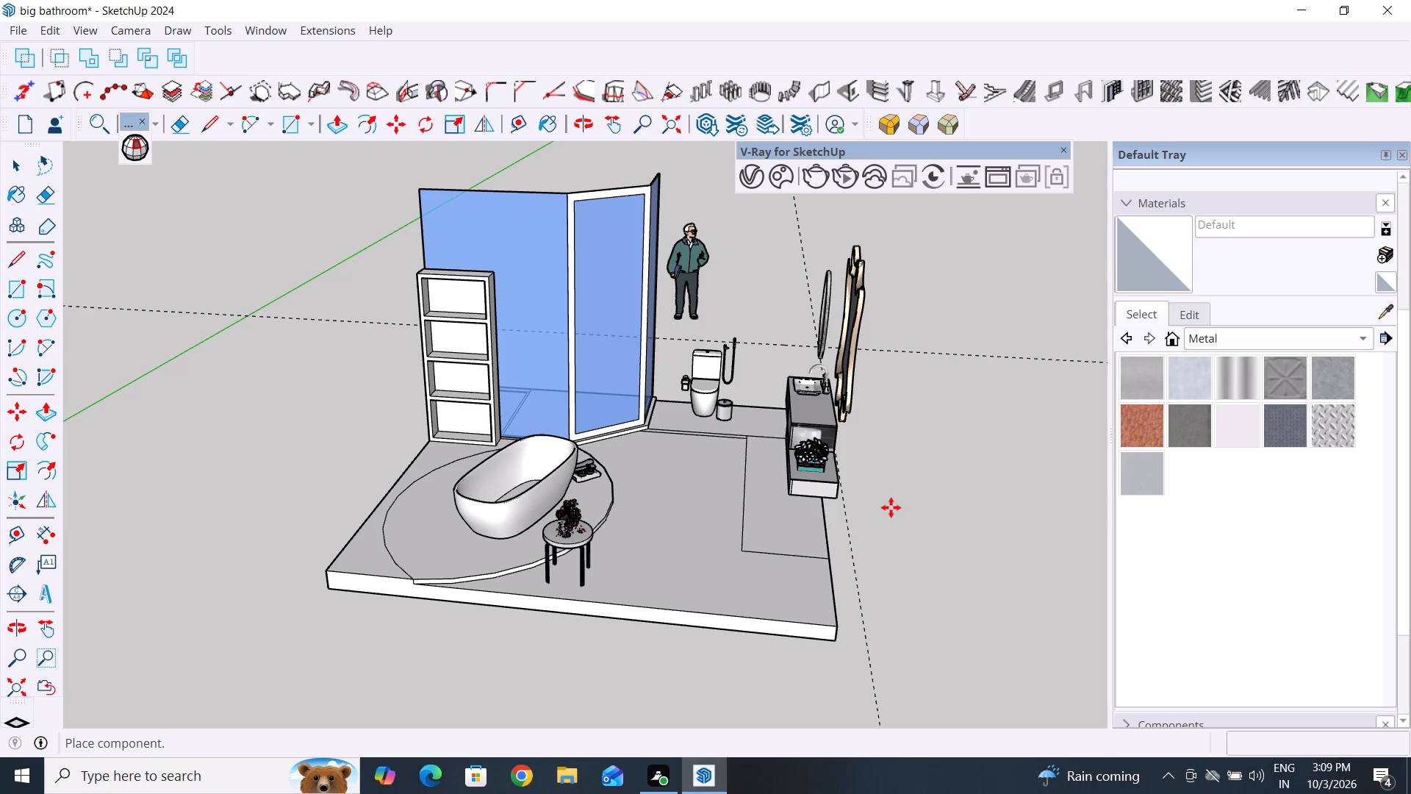
pyautogui.scroll(-10, 789, 569)
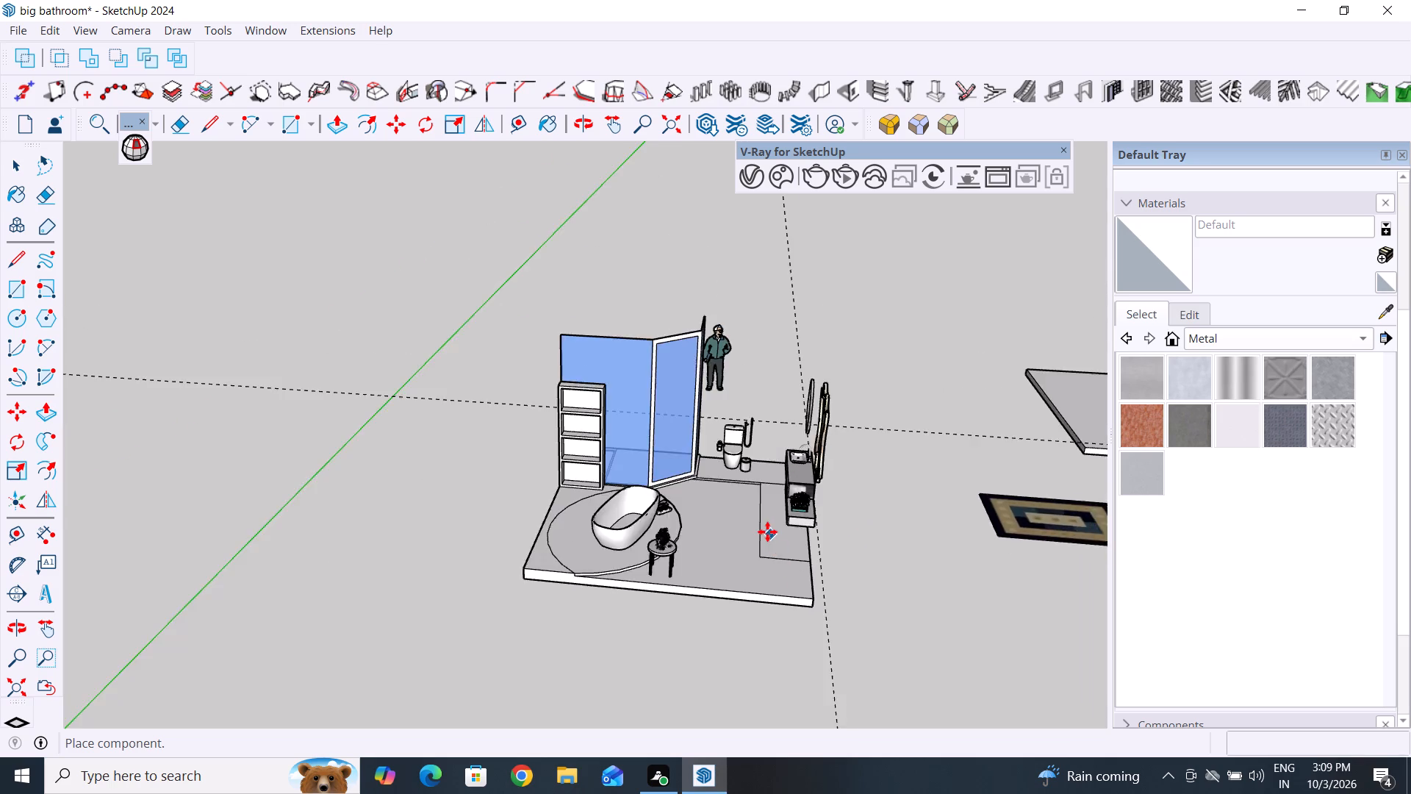
pyautogui.scroll(-4, 767, 532)
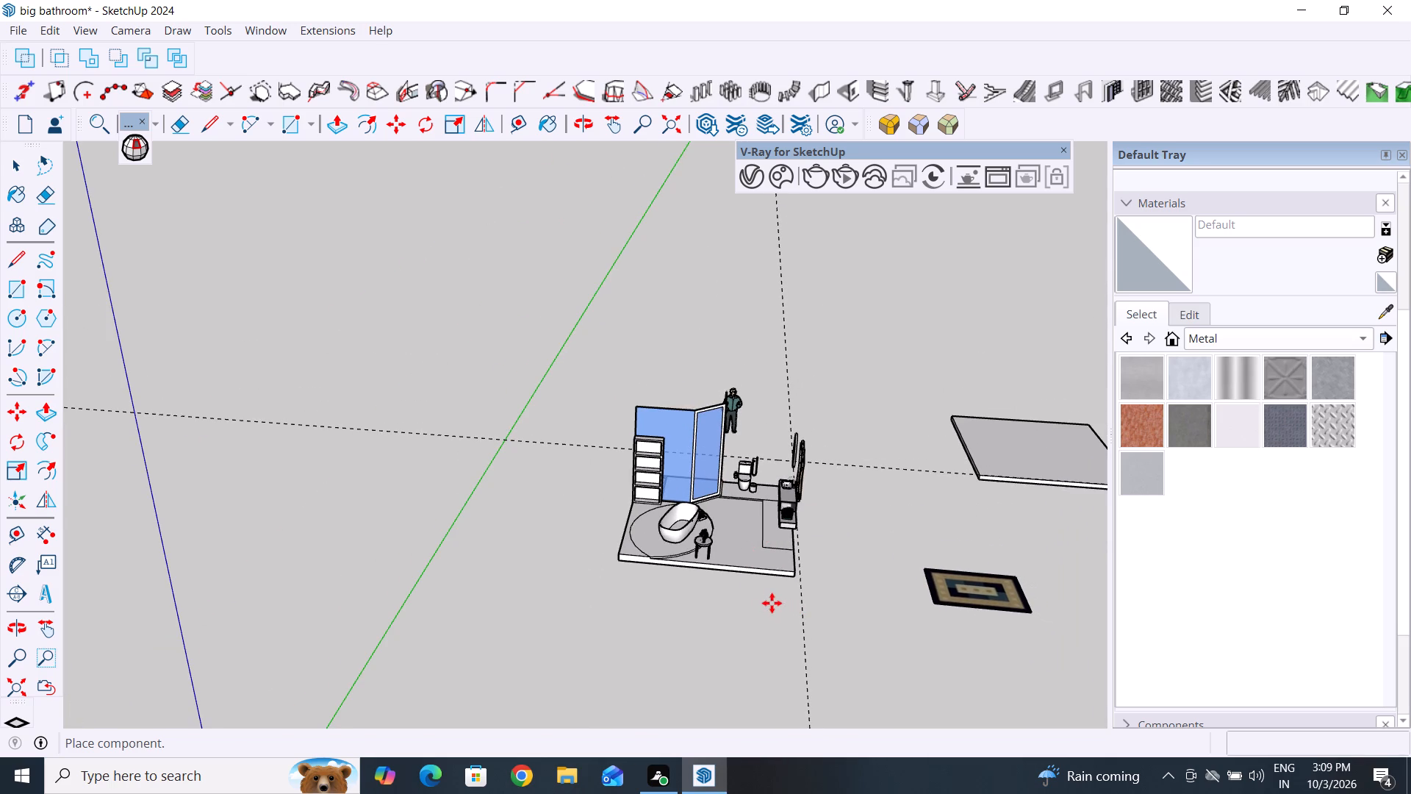
pyautogui.click(772, 603)
pyautogui.click(18, 167)
pyautogui.click(231, 329)
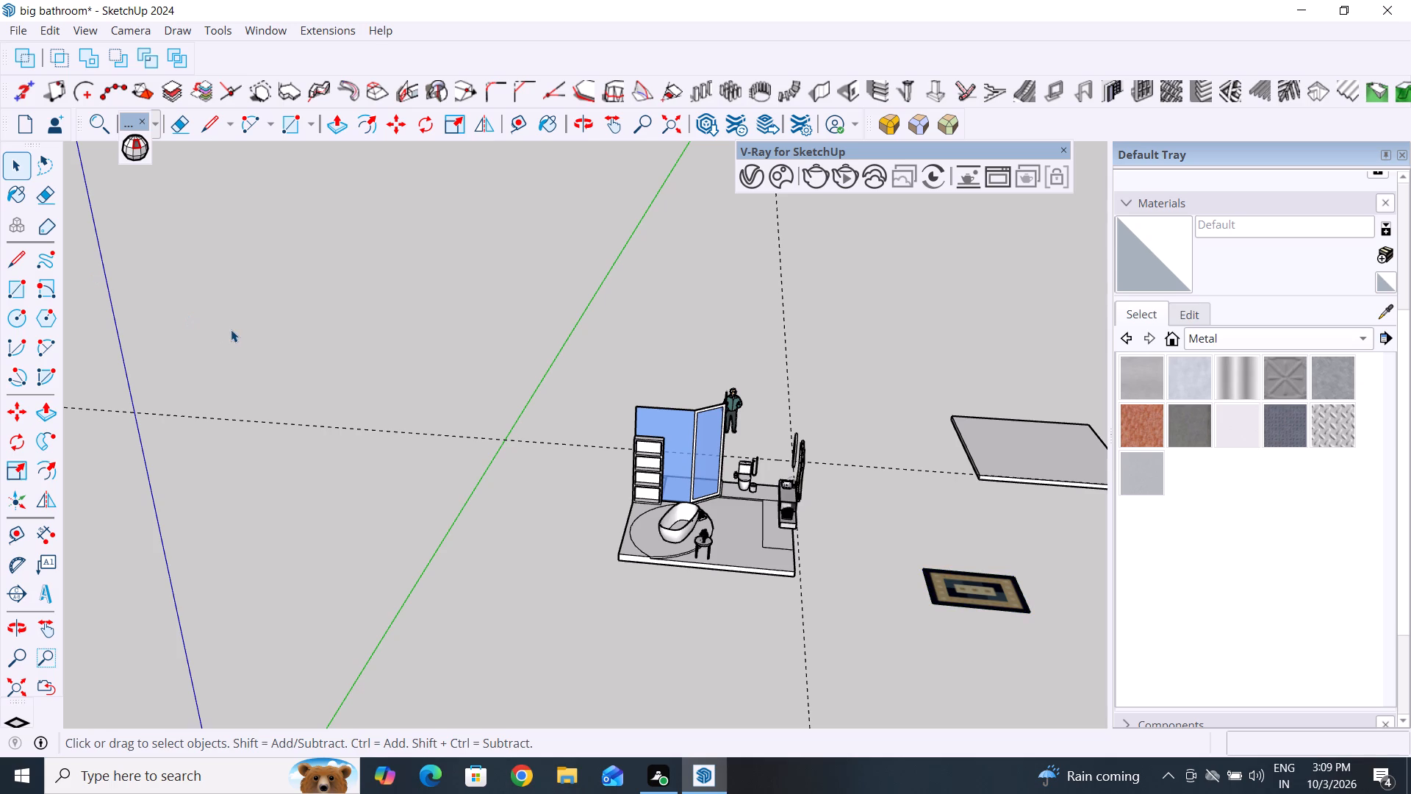
# Rotate the rug 90 degrees about its near corner in the ground plane and deselect it.
pyautogui.click(21, 453)
pyautogui.scroll(-11, 401, 456)
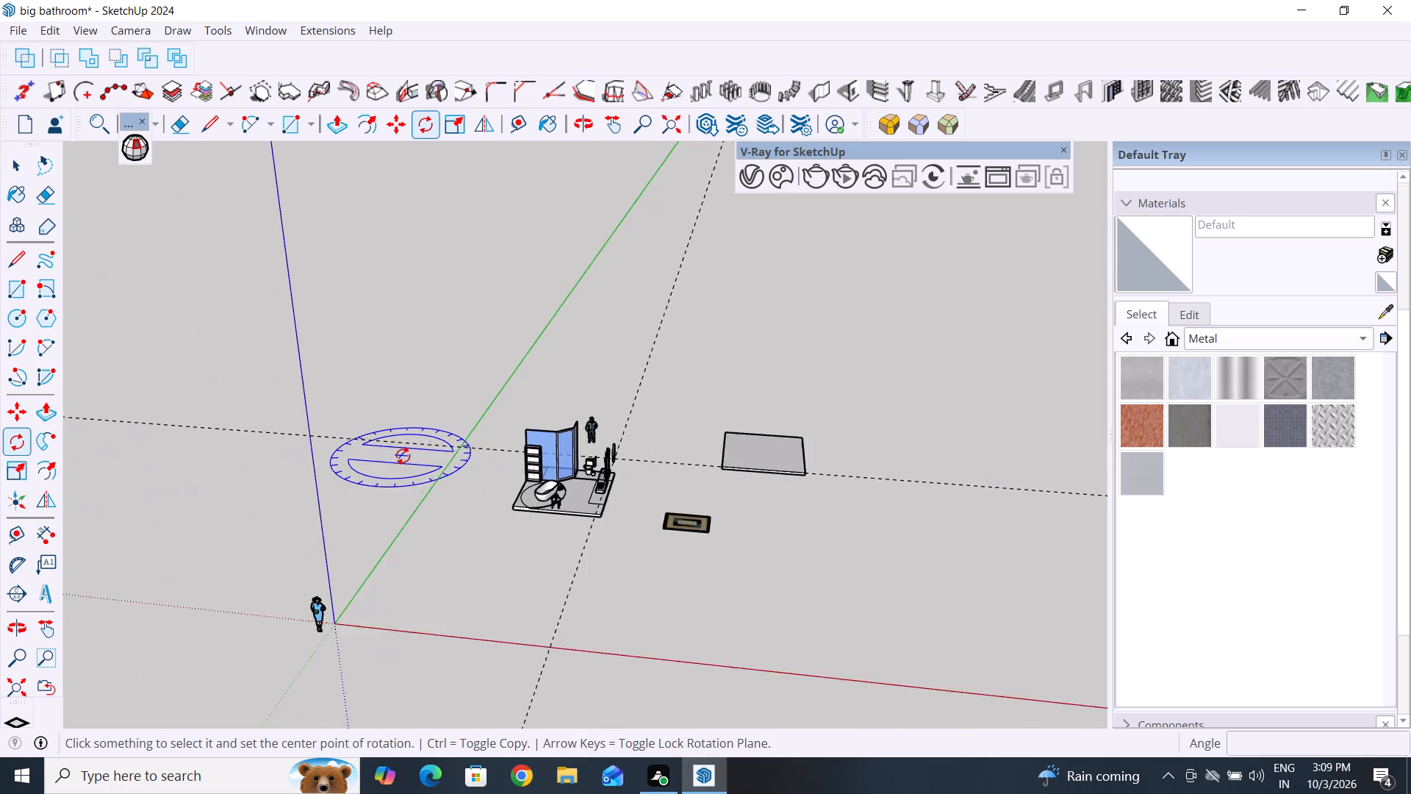
pyautogui.scroll(20, 596, 565)
pyautogui.scroll(2, 596, 565)
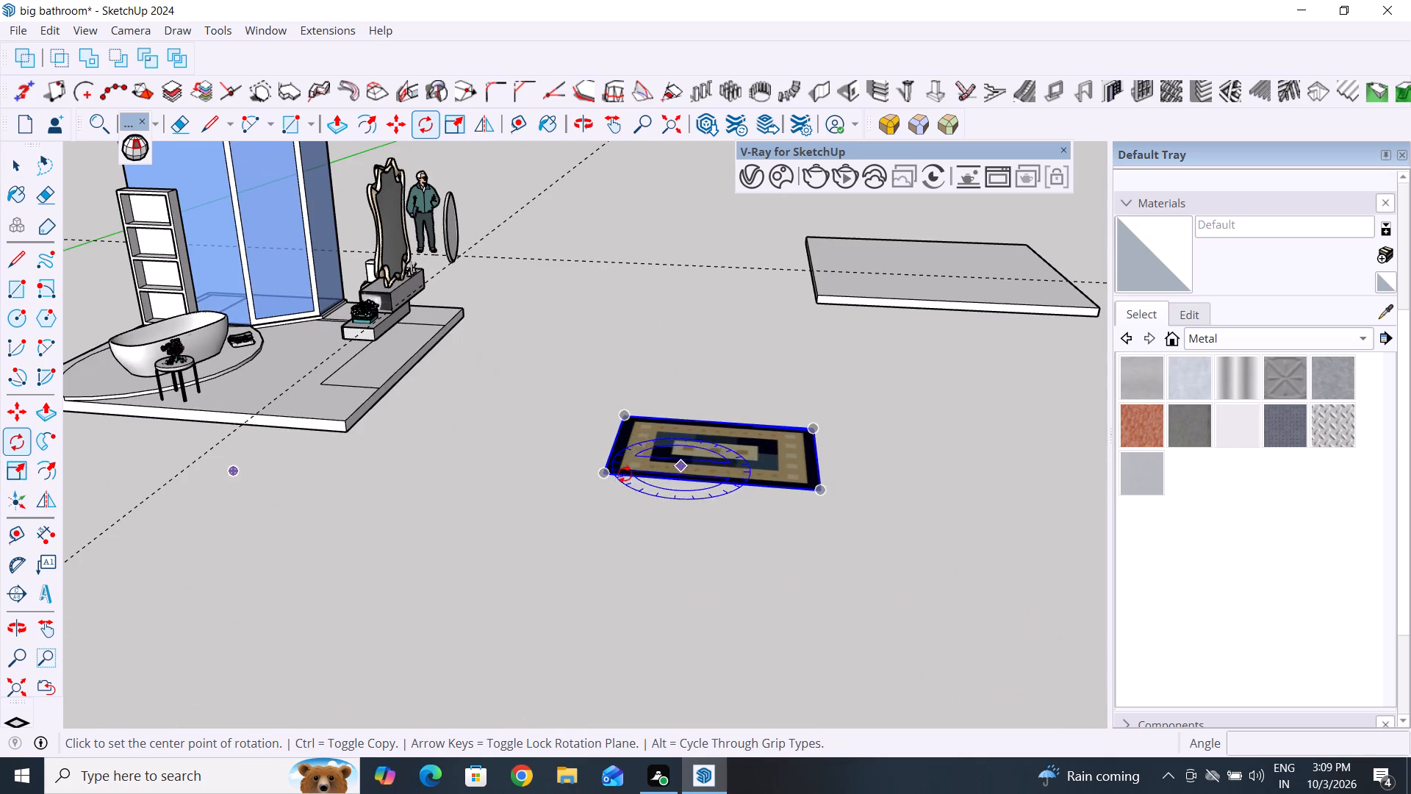
pyautogui.click(608, 479)
pyautogui.click(992, 517)
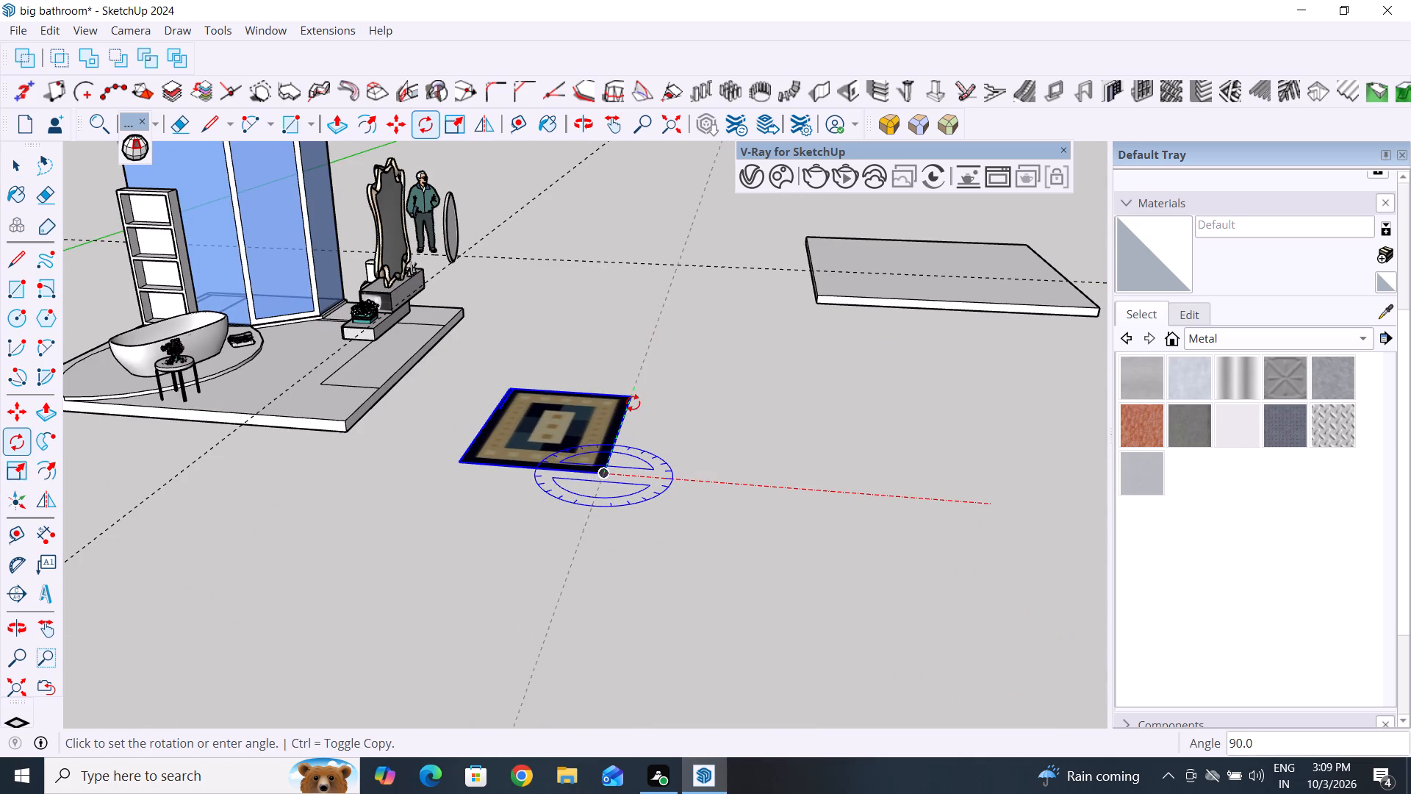
pyautogui.click(631, 395)
pyautogui.click(13, 168)
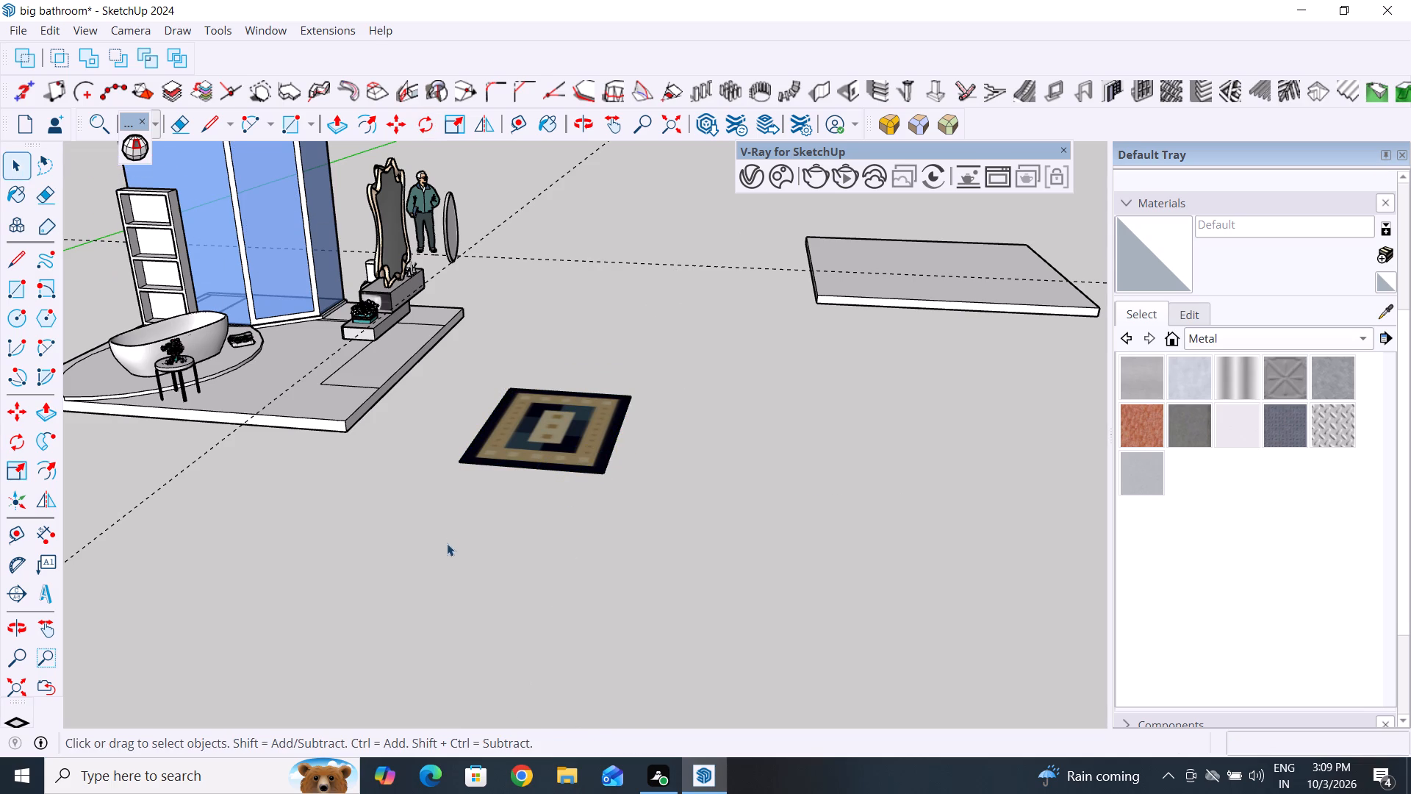
pyautogui.click(447, 543)
# Scale the rug down uniformly from its corner to a factor of about 0.41 and deselect it.
pyautogui.scroll(6, 534, 493)
pyautogui.click(578, 444)
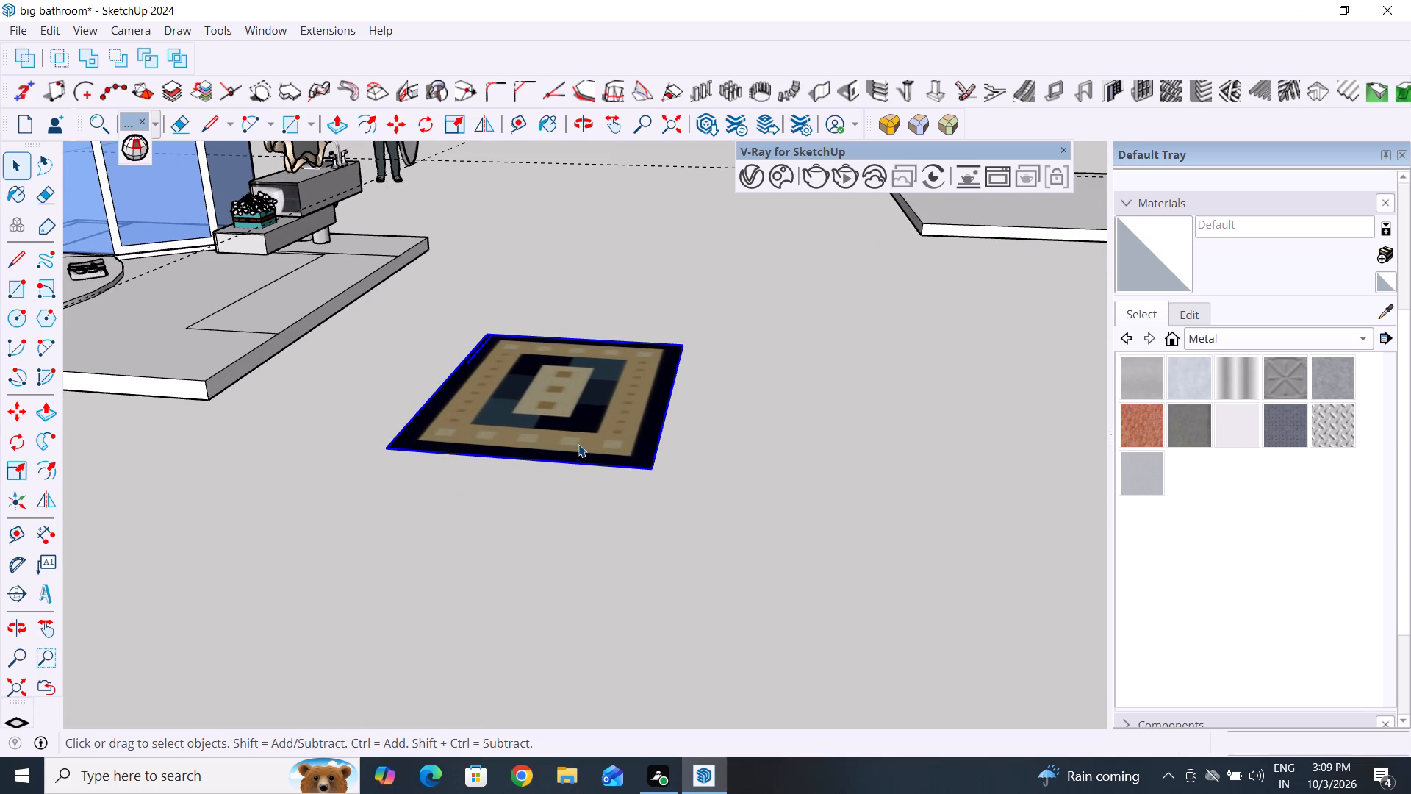
pyautogui.press('s')
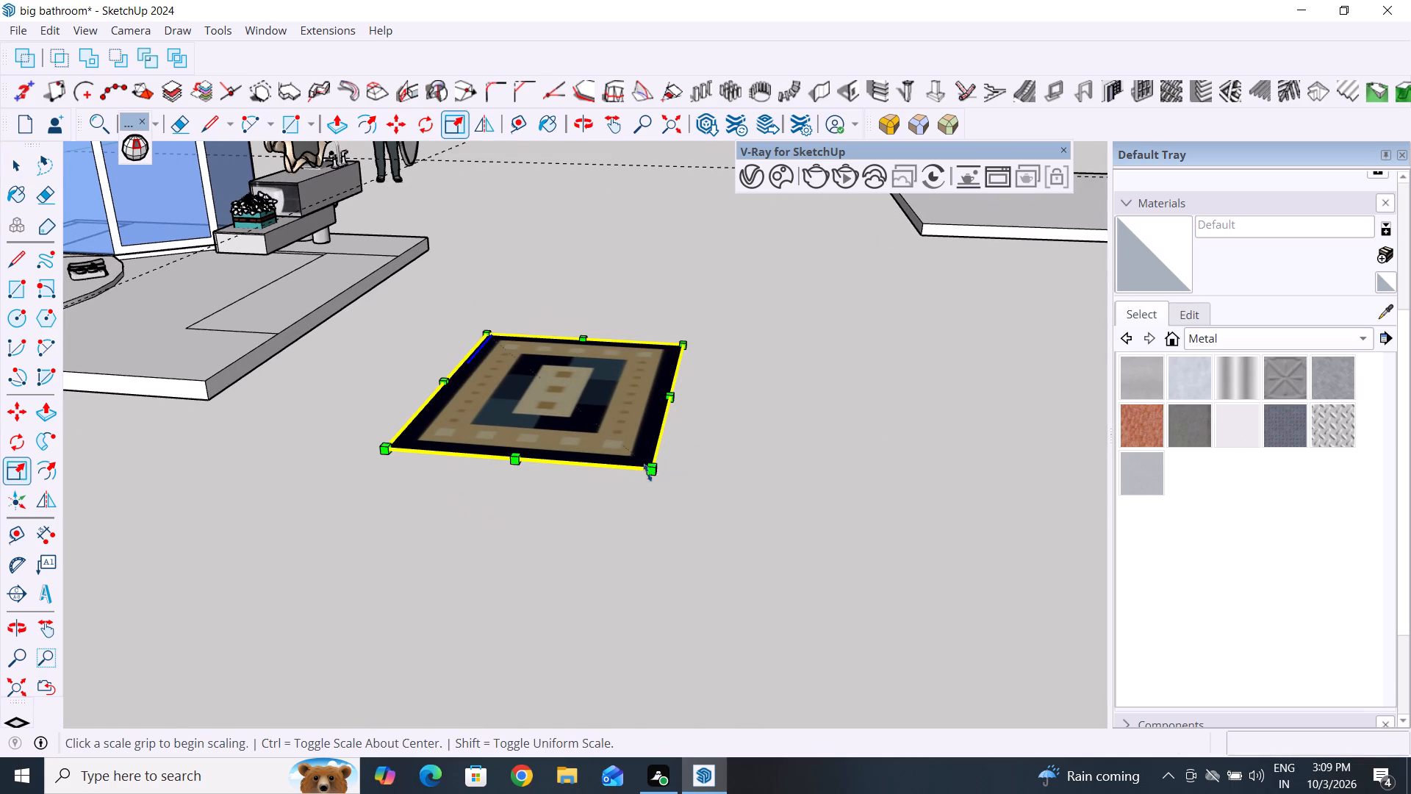
pyautogui.click(651, 468)
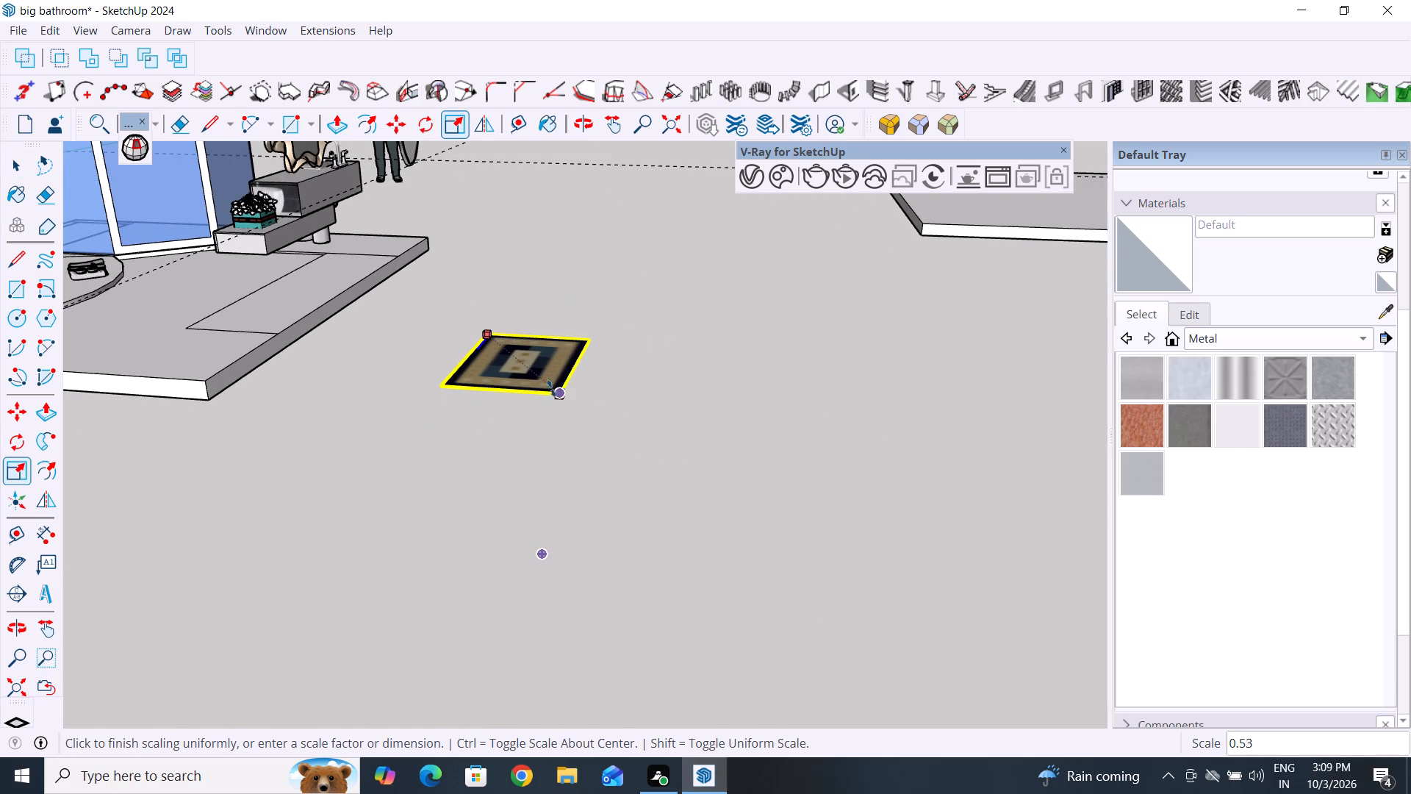
pyautogui.click(537, 378)
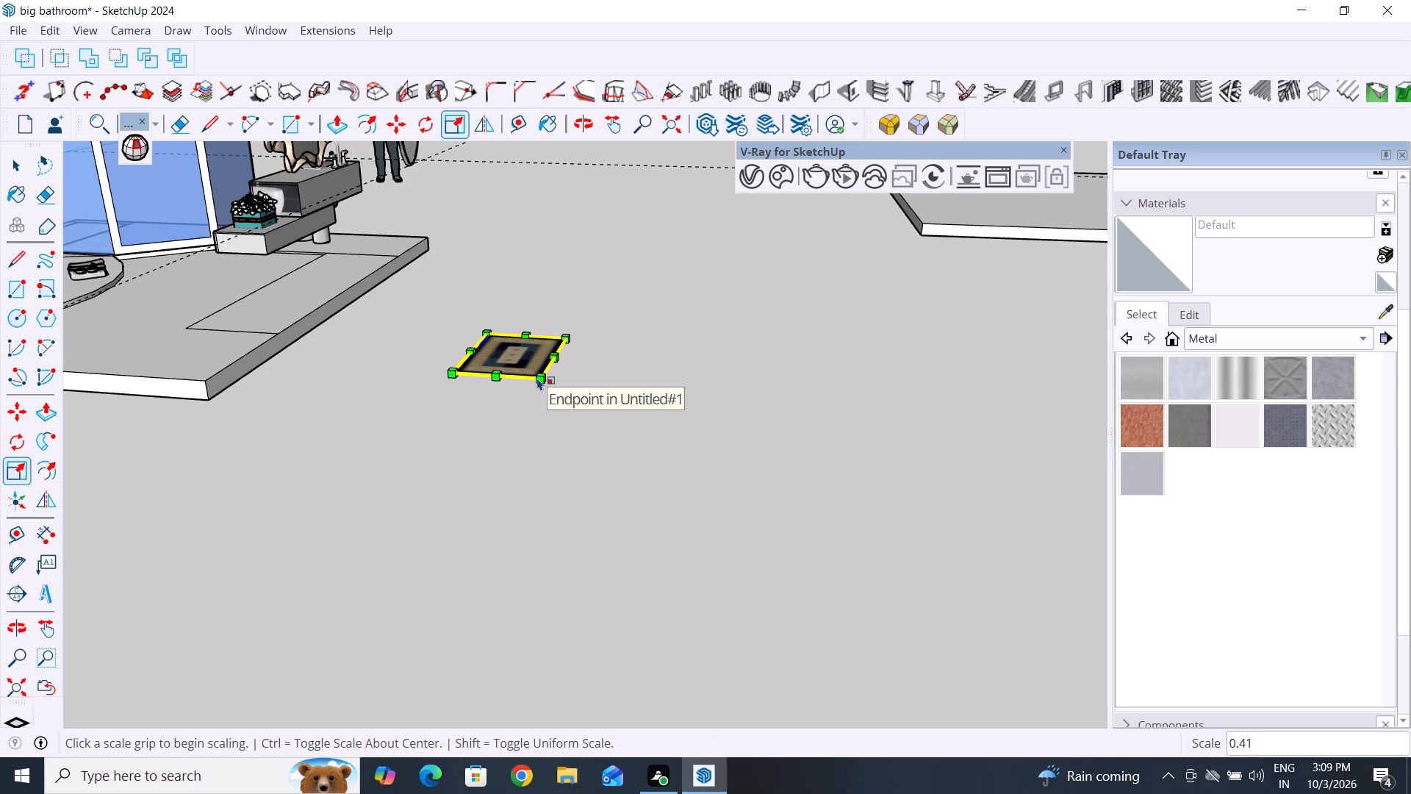
pyautogui.click(14, 162)
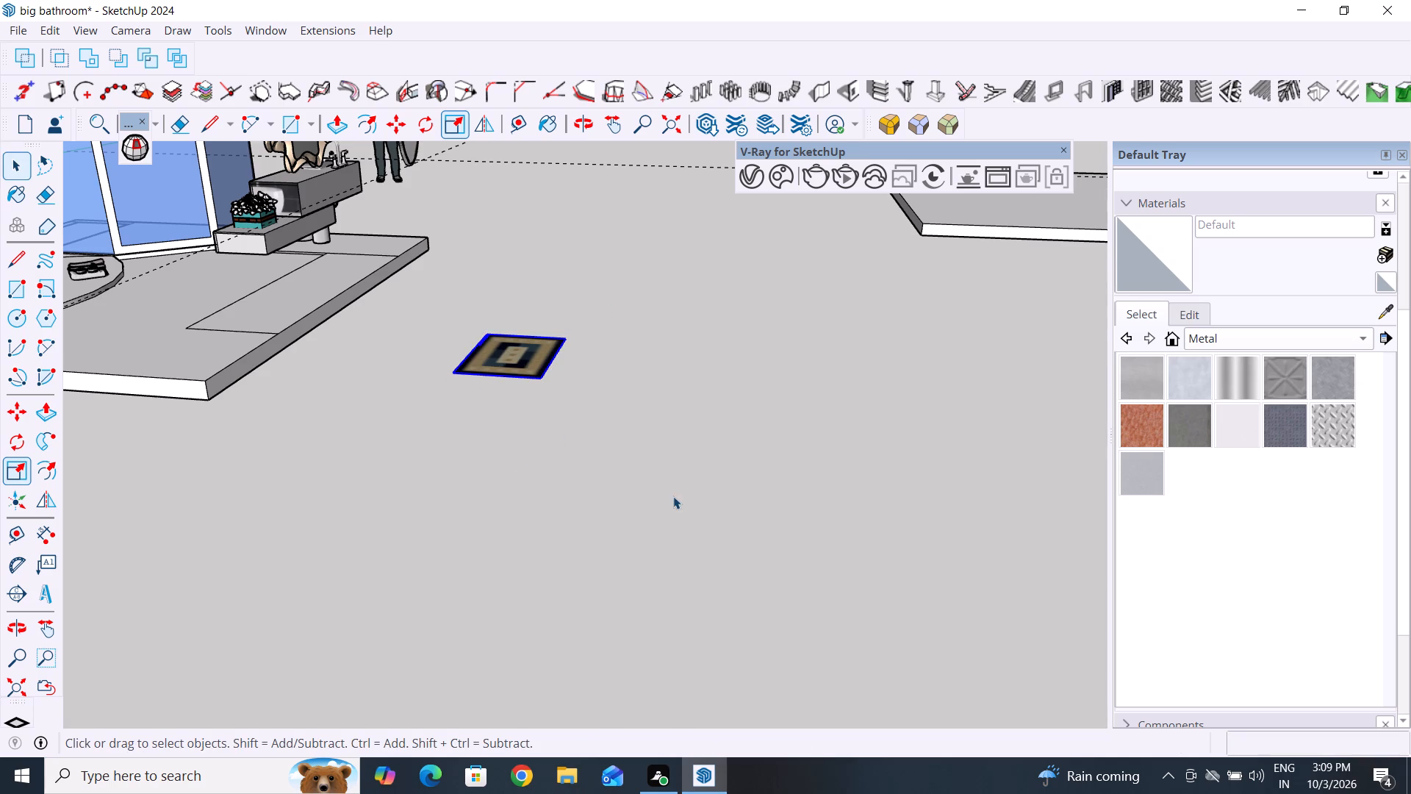
pyautogui.click(673, 496)
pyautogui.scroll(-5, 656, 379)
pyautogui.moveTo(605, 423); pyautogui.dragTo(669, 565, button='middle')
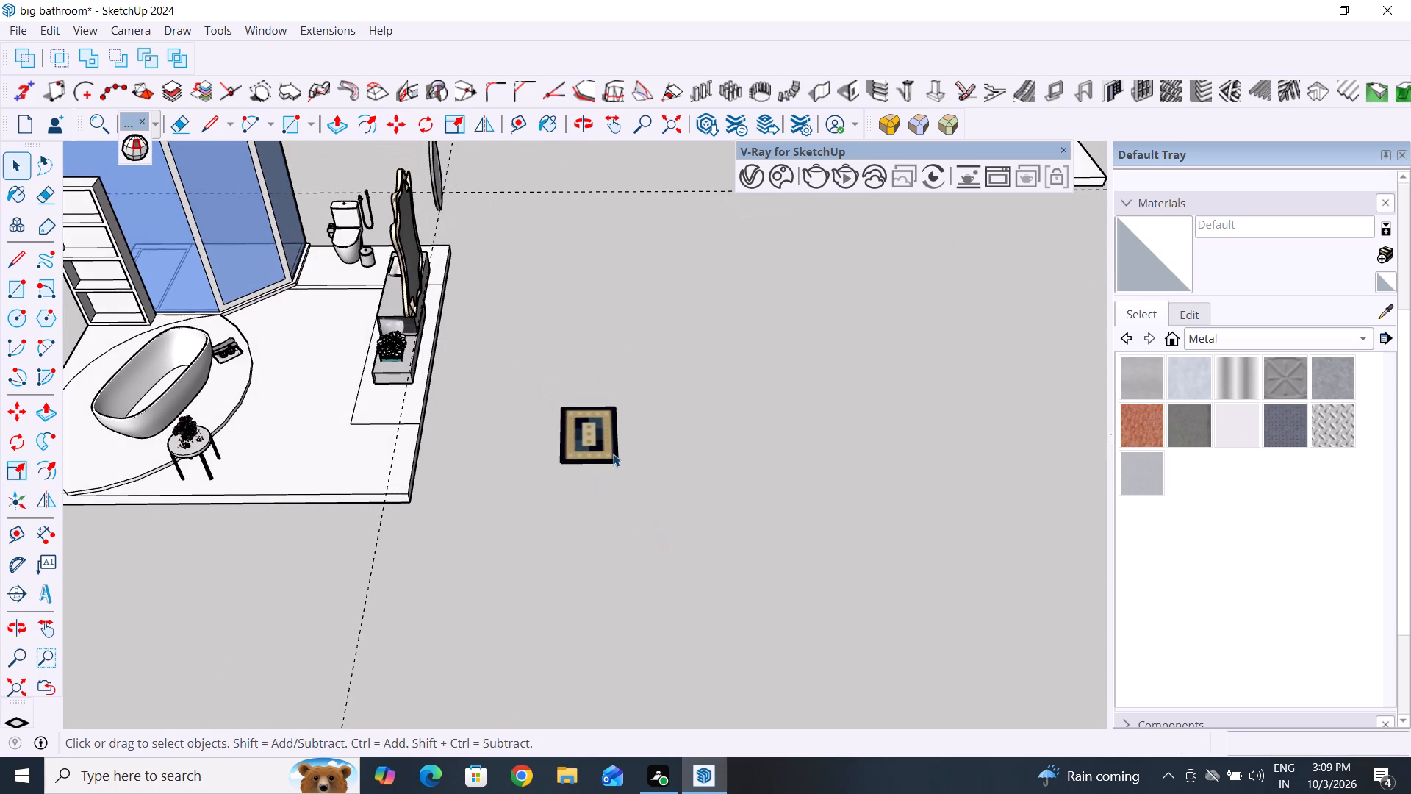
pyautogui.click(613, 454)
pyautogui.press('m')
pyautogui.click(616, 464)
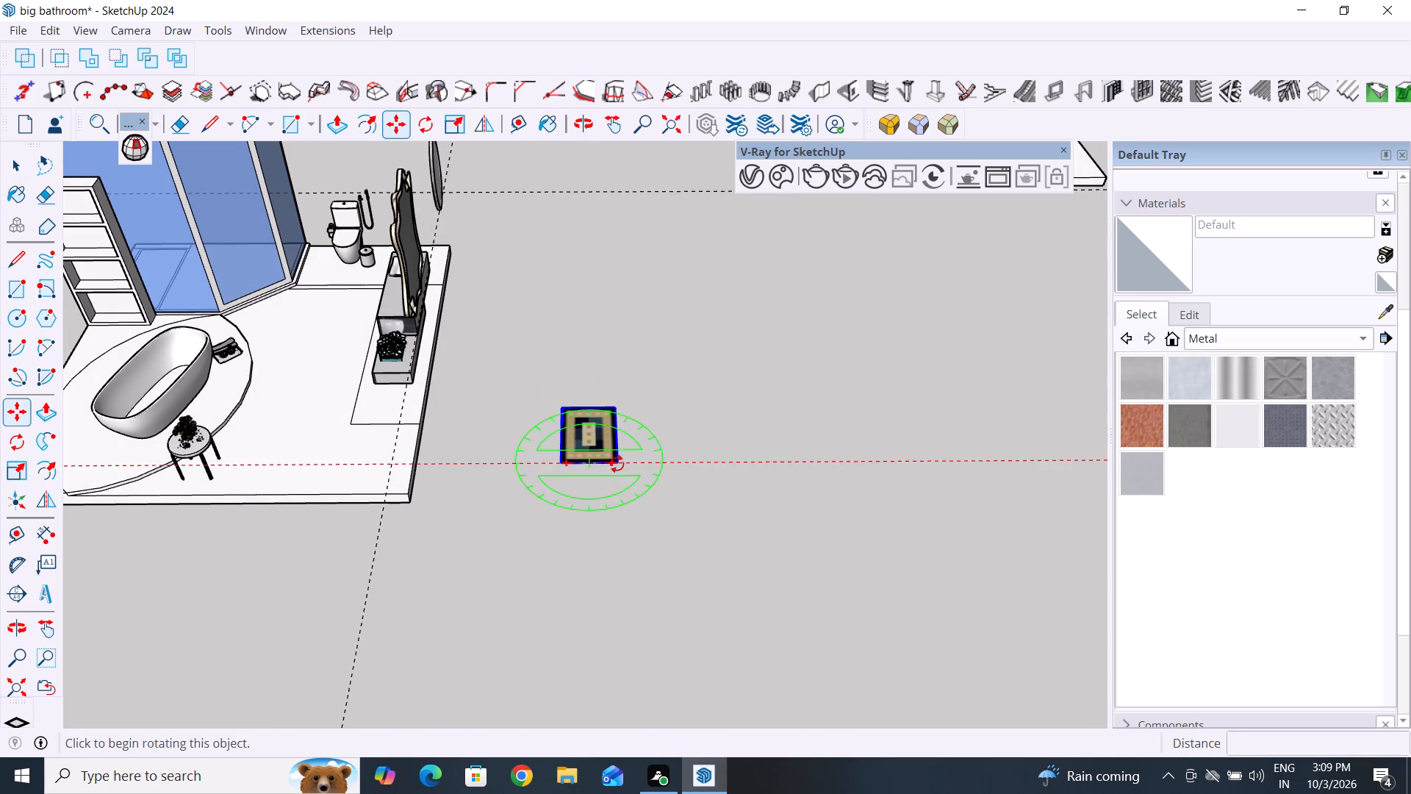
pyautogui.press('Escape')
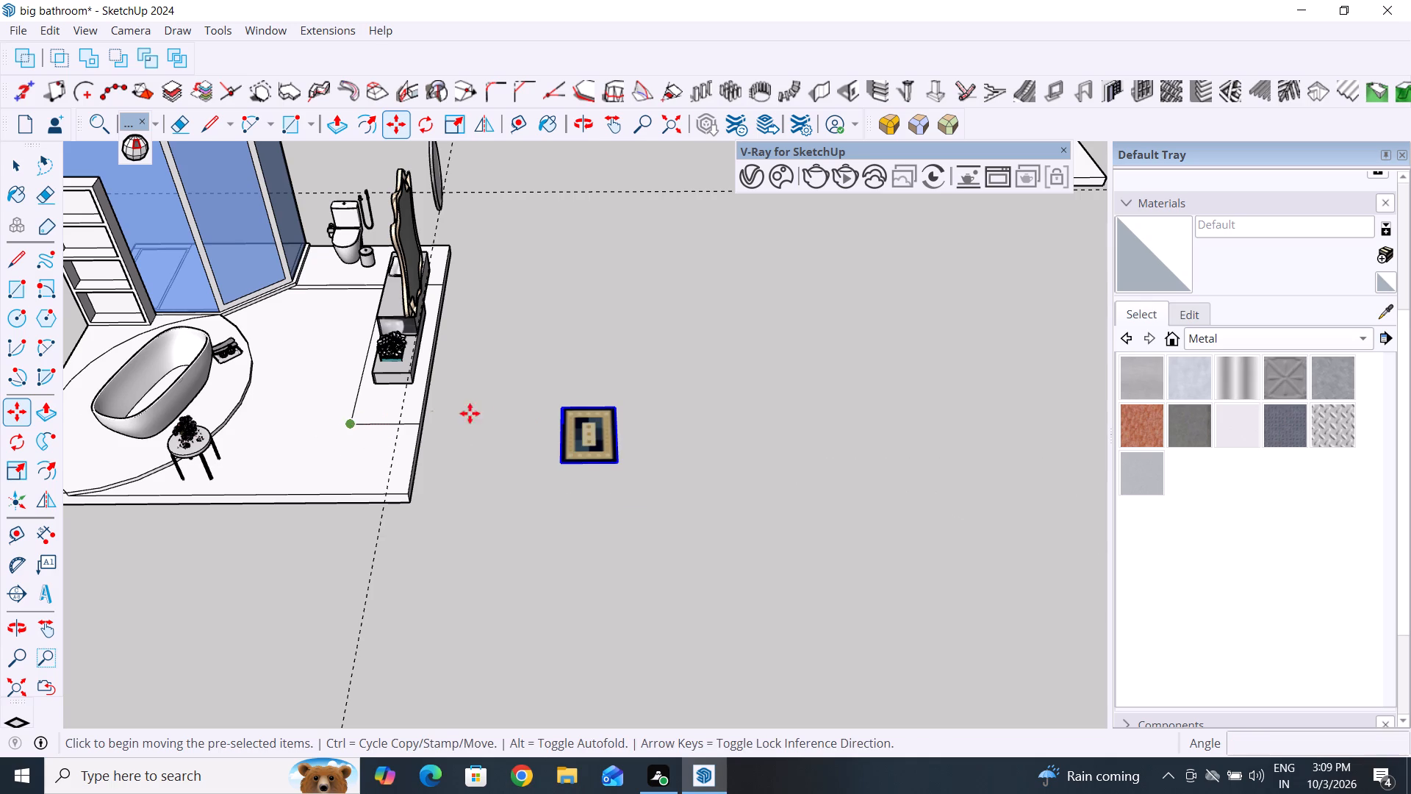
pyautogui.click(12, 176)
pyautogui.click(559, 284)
# Move the rug by its corner onto the bathroom floor slab, between the bathtub platform and the vanity, and deselect it.
pyautogui.click(608, 448)
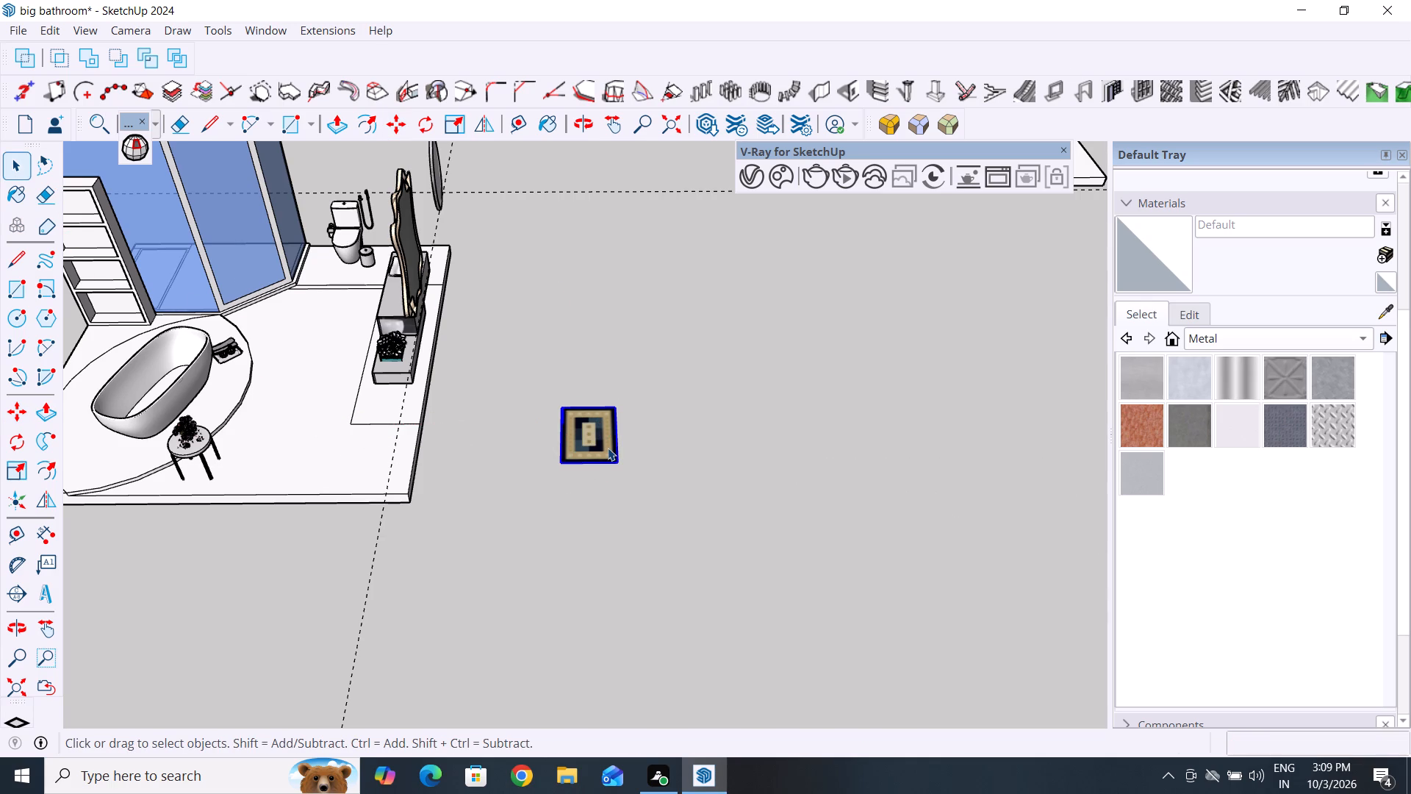
pyautogui.press('m')
pyautogui.click(618, 459)
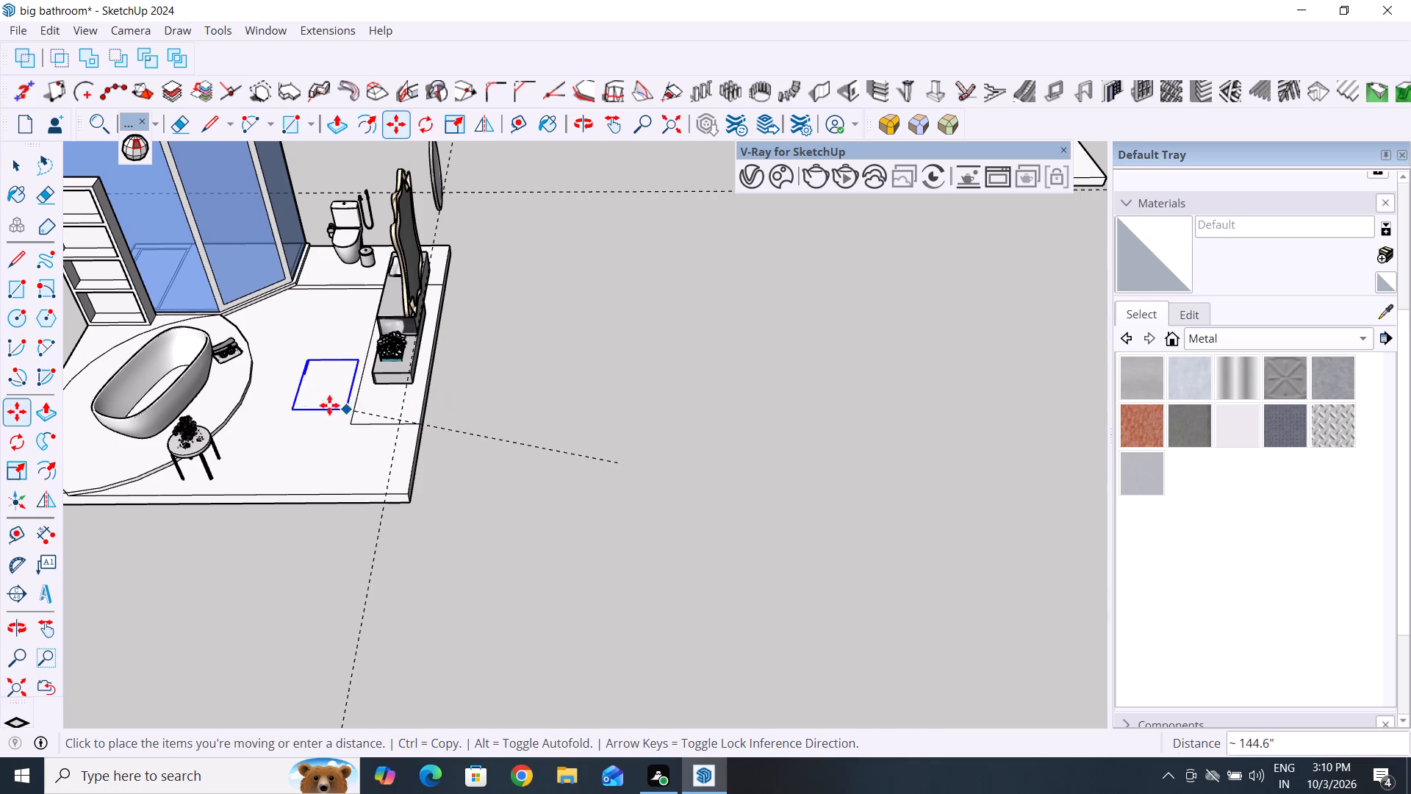
pyautogui.click(309, 412)
pyautogui.moveTo(615, 468); pyautogui.dragTo(643, 440, button='middle')
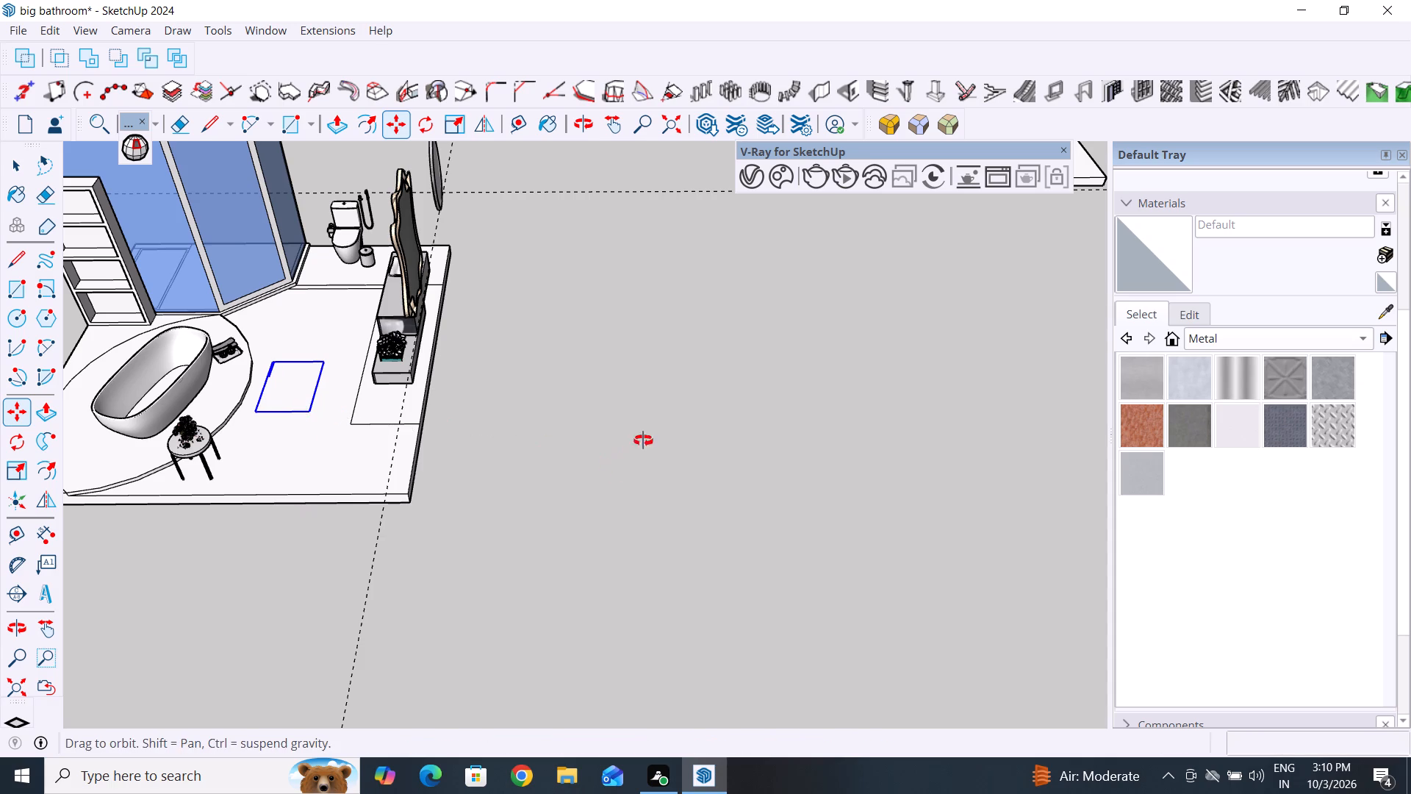
pyautogui.moveTo(643, 440); pyautogui.dragTo(692, 396, button='middle')
pyautogui.click(20, 182)
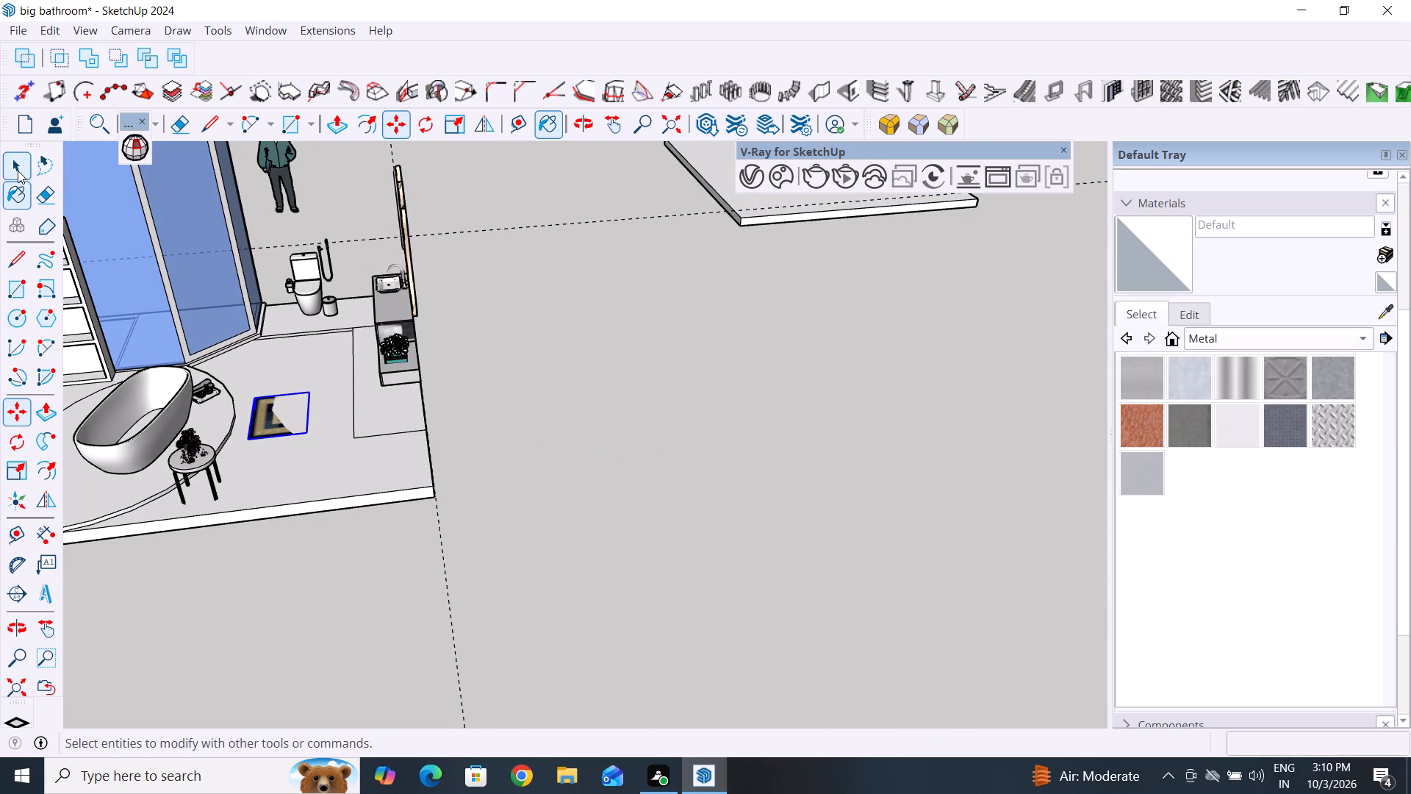
pyautogui.click(18, 171)
pyautogui.click(584, 348)
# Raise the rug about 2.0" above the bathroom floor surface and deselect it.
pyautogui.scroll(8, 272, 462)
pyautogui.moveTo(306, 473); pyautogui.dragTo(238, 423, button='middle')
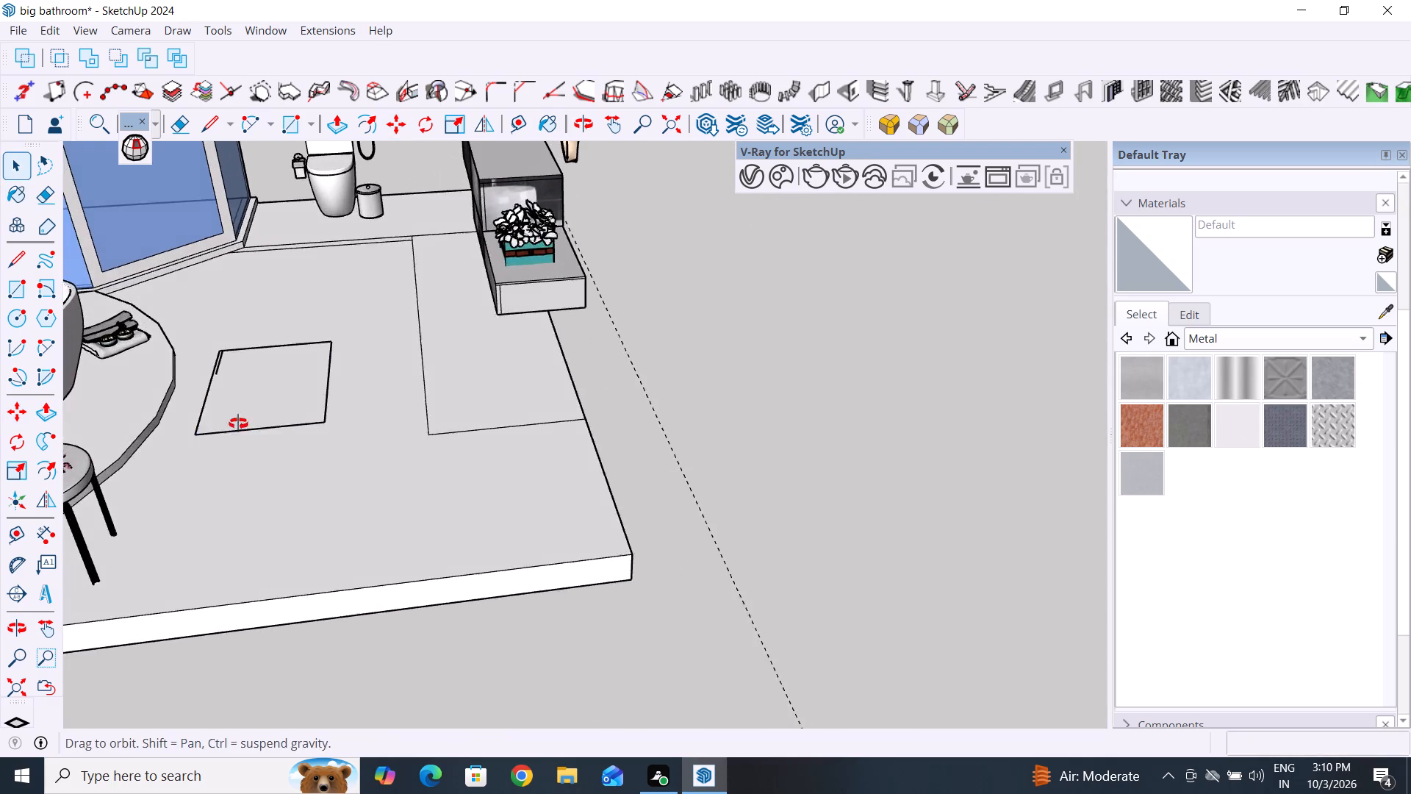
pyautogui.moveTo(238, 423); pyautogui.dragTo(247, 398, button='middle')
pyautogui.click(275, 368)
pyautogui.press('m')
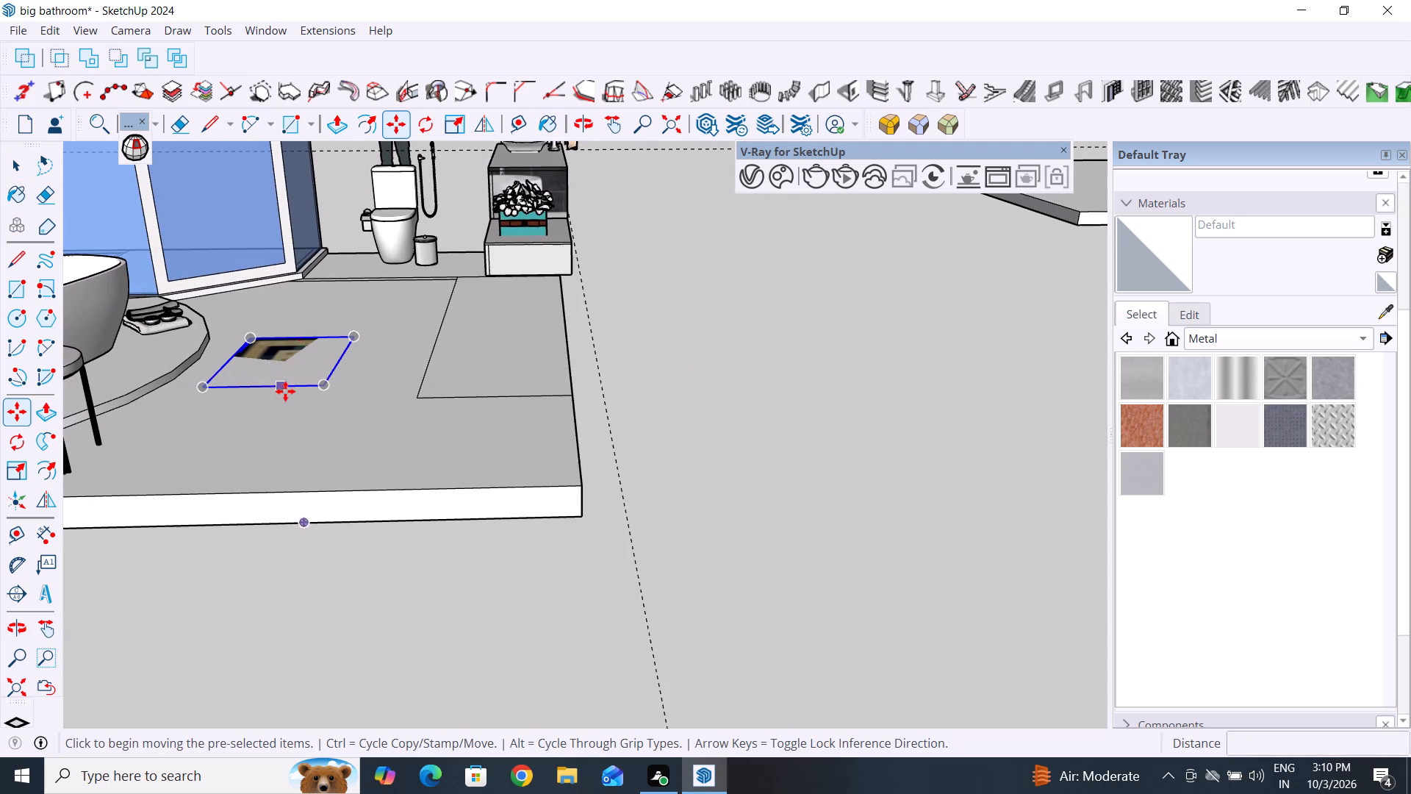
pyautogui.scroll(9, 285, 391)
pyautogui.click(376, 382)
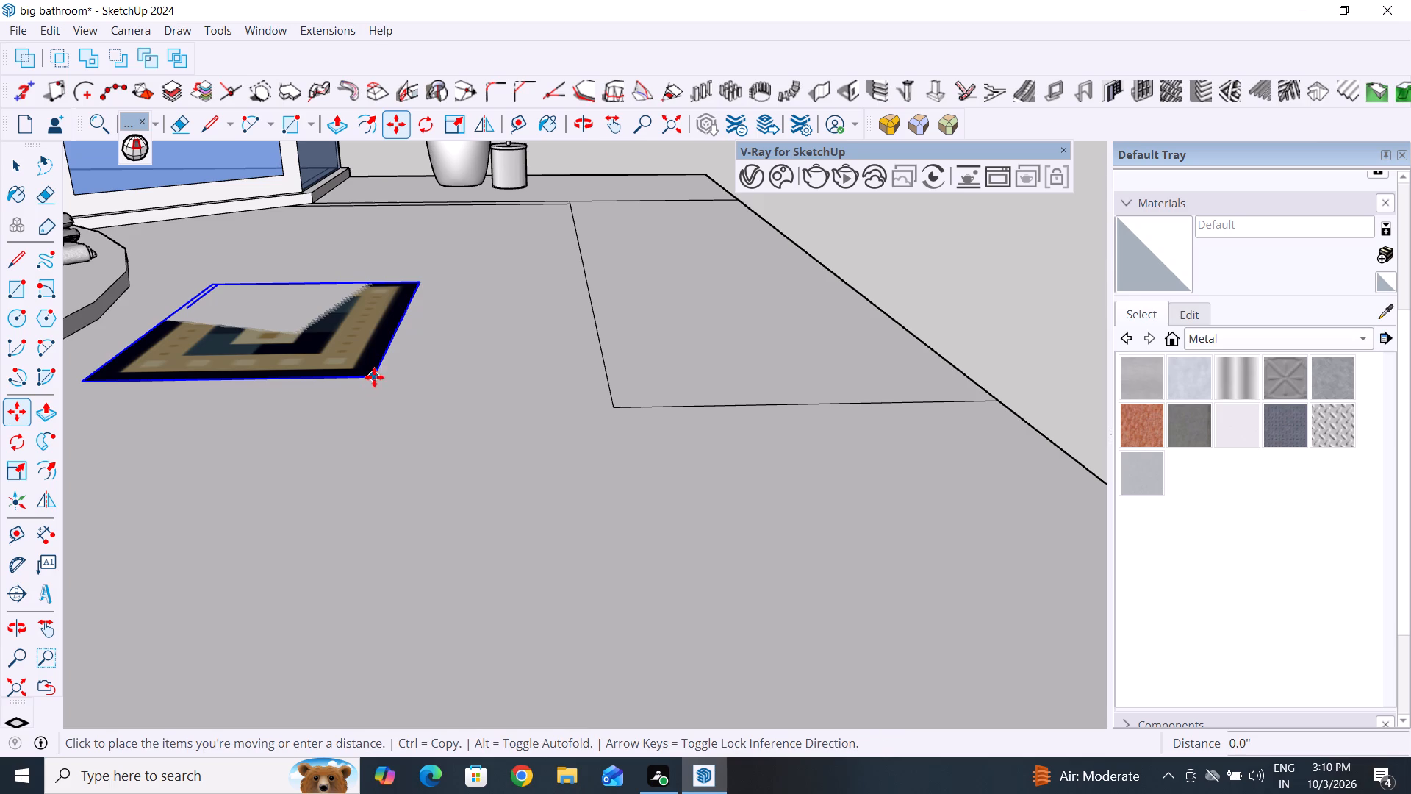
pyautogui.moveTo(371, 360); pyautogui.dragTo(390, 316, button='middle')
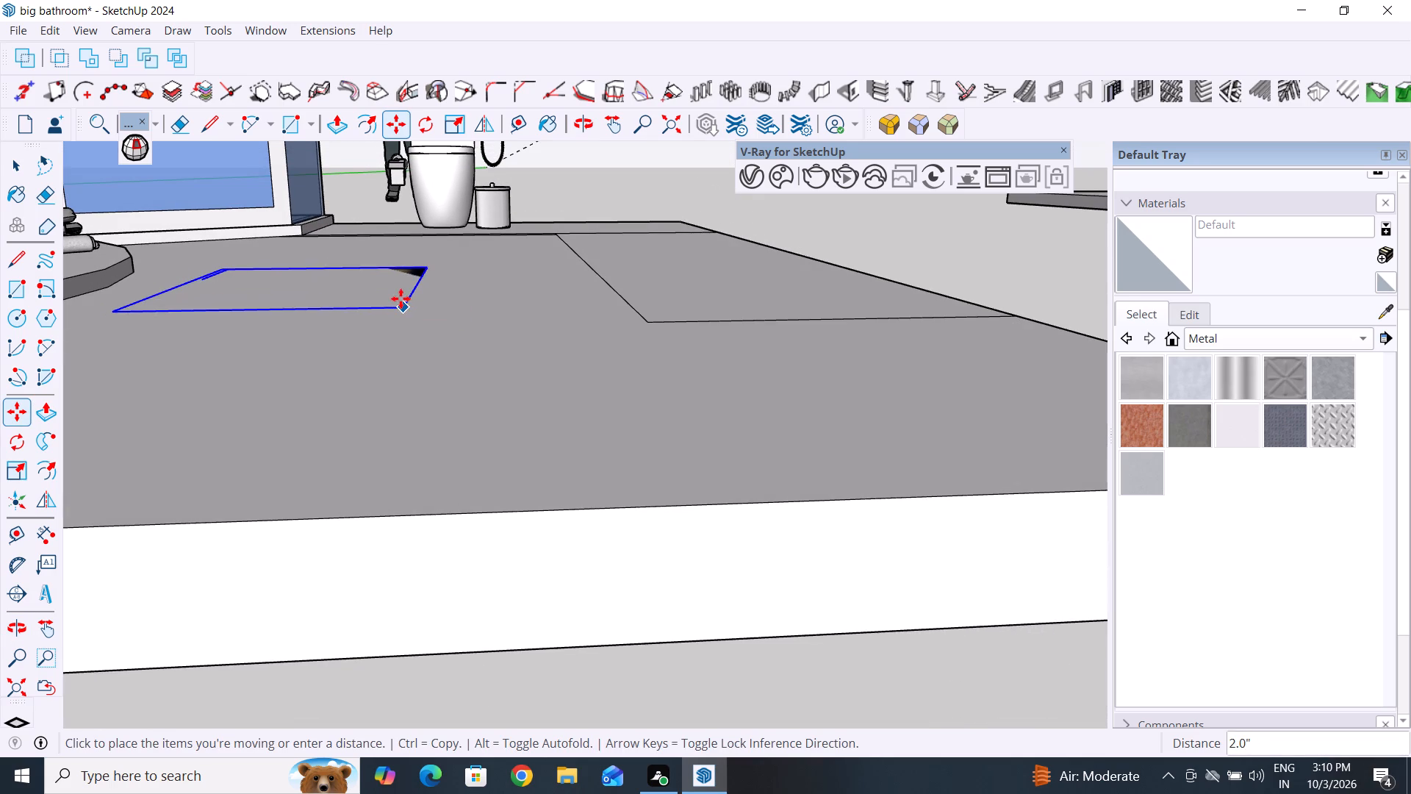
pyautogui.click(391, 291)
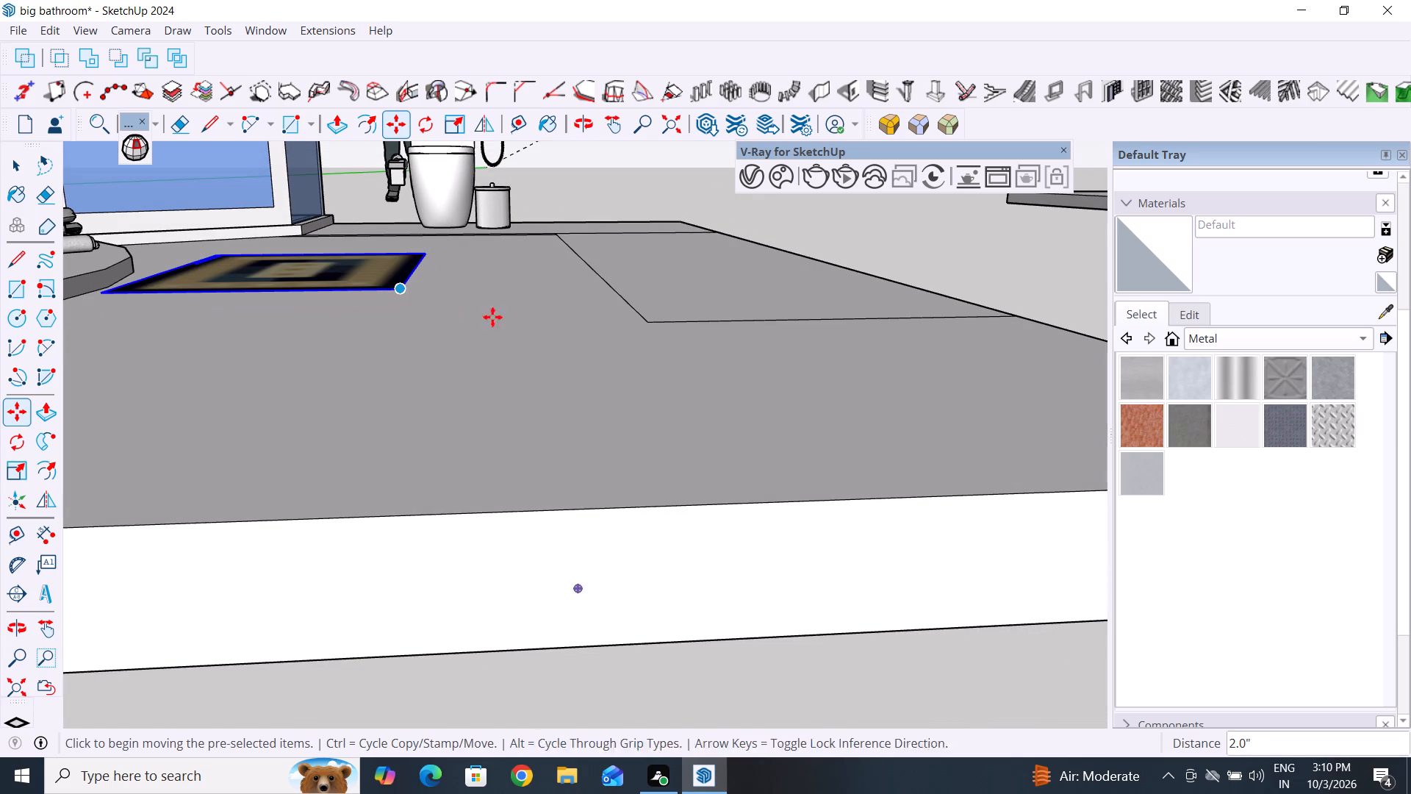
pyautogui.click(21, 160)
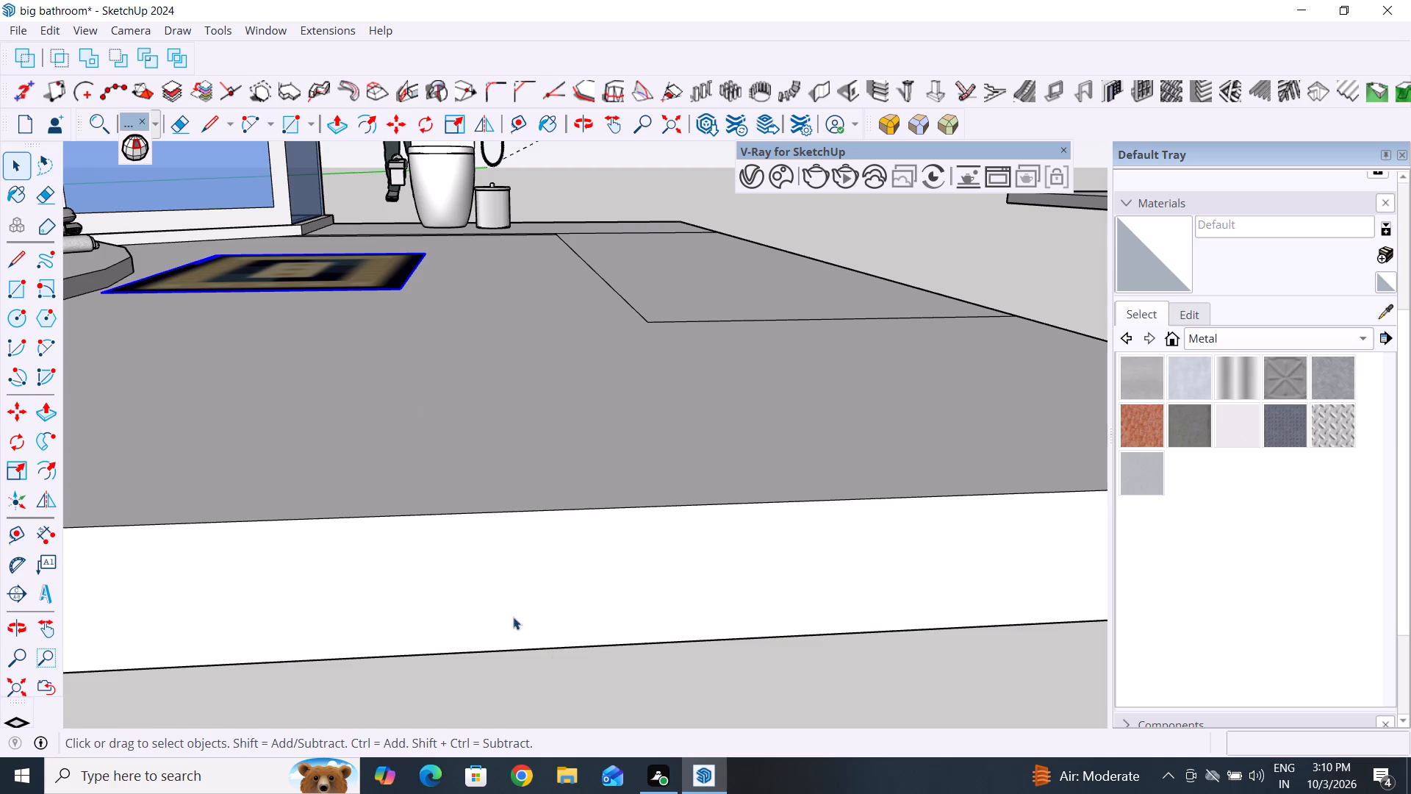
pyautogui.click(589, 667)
# Check the rug's height from a low side view and lower it about 2.0" onto the floor face.
pyautogui.scroll(-5, 390, 347)
pyautogui.moveTo(429, 385); pyautogui.dragTo(313, 648, button='middle')
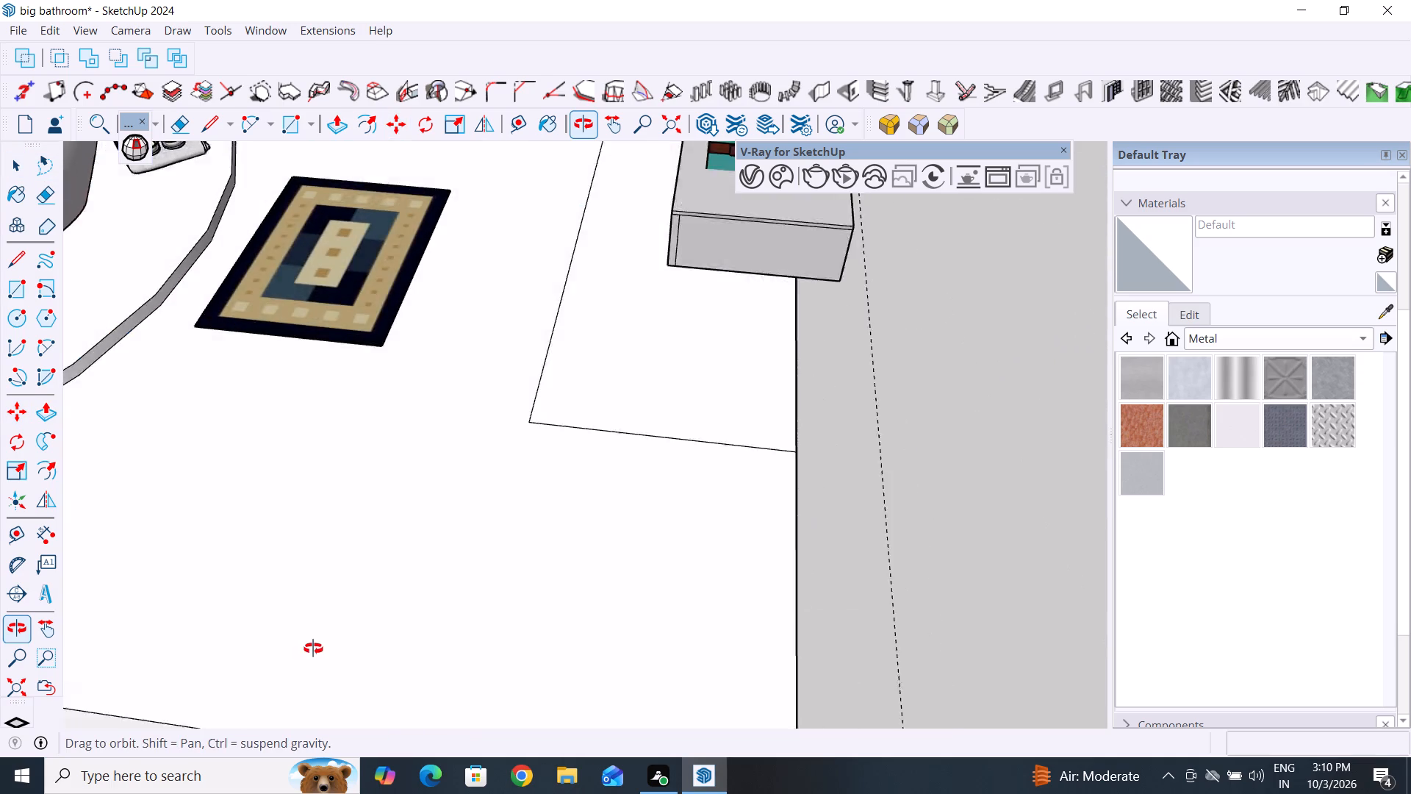
pyautogui.moveTo(313, 648); pyautogui.dragTo(341, 388, button='middle')
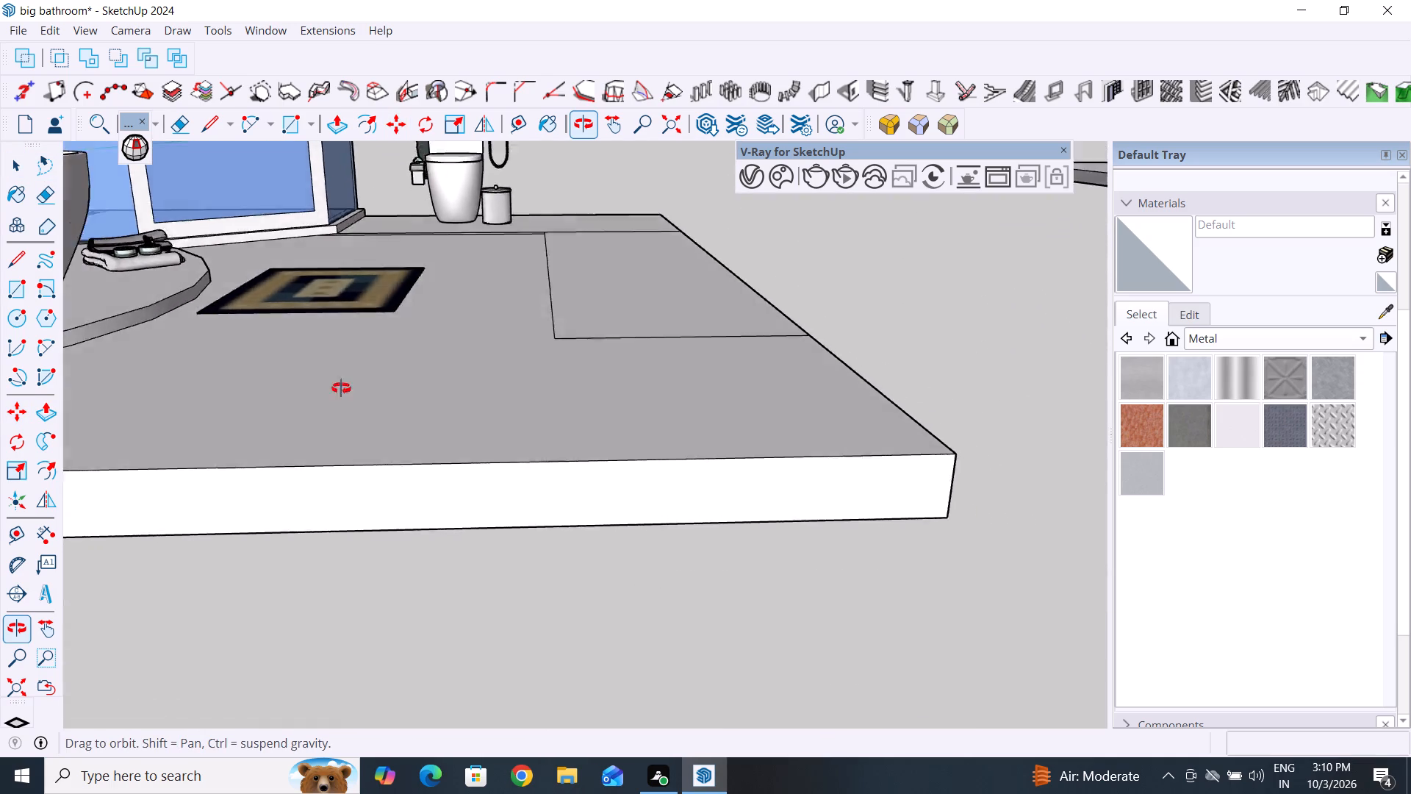
pyautogui.moveTo(341, 388); pyautogui.dragTo(358, 348, button='middle')
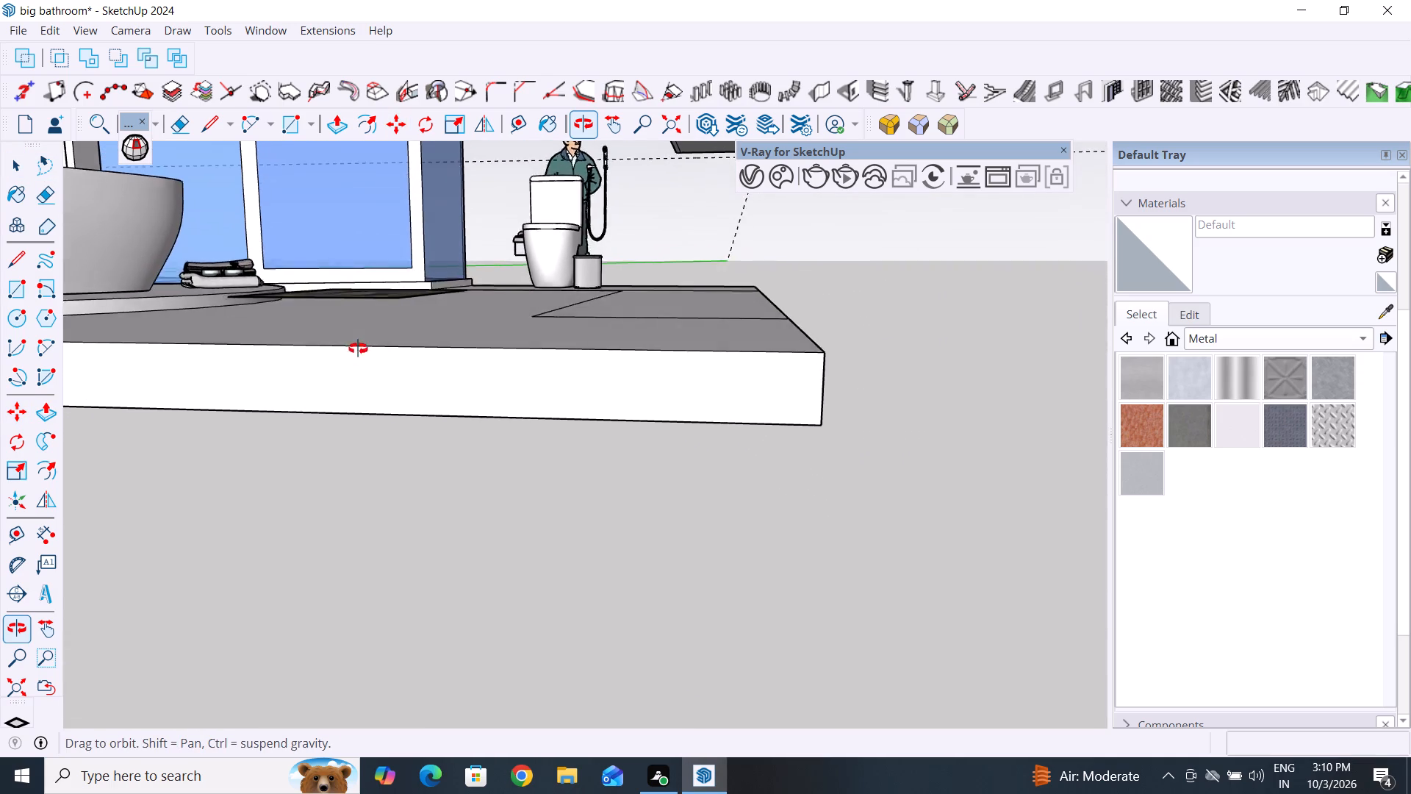
pyautogui.moveTo(358, 348); pyautogui.dragTo(393, 336, button='middle')
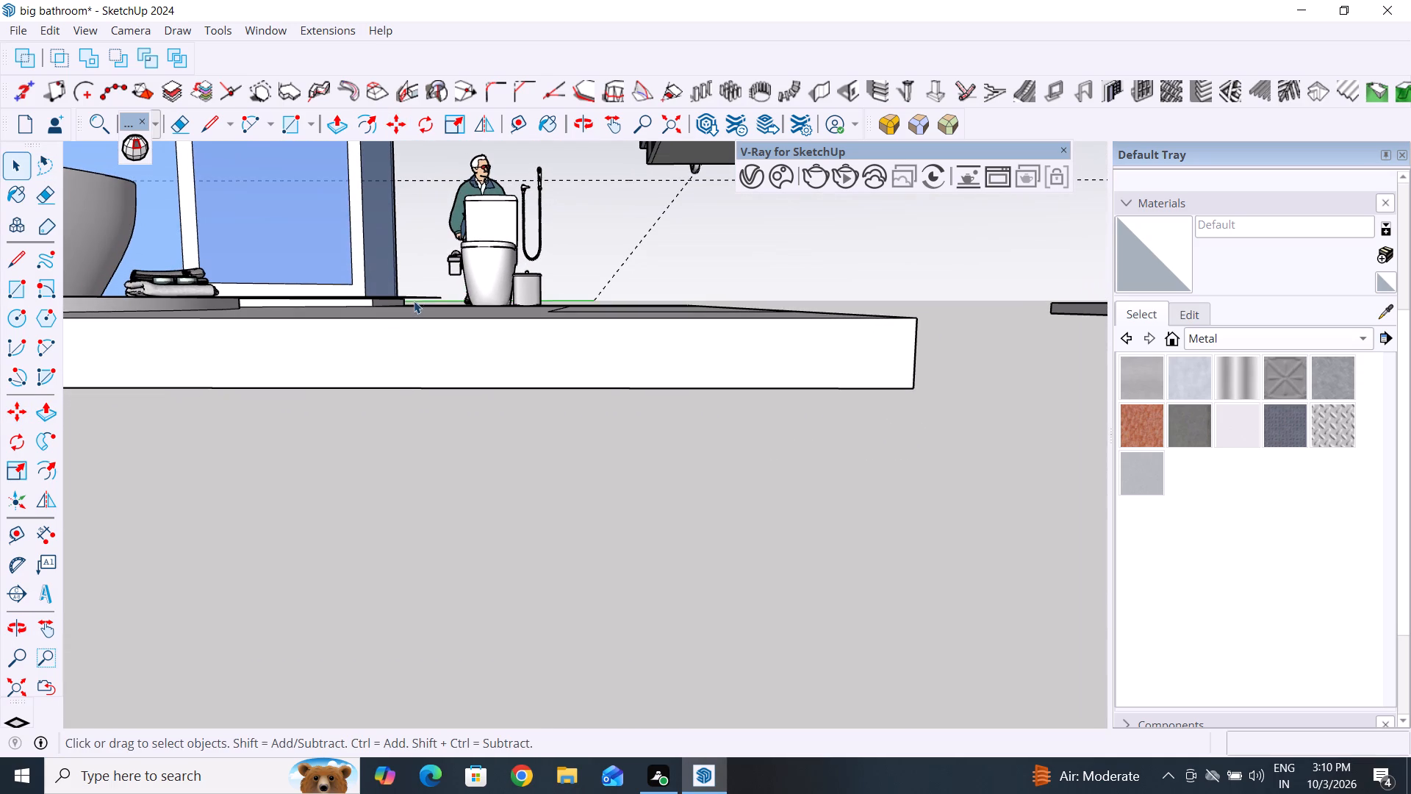
pyautogui.click(415, 294)
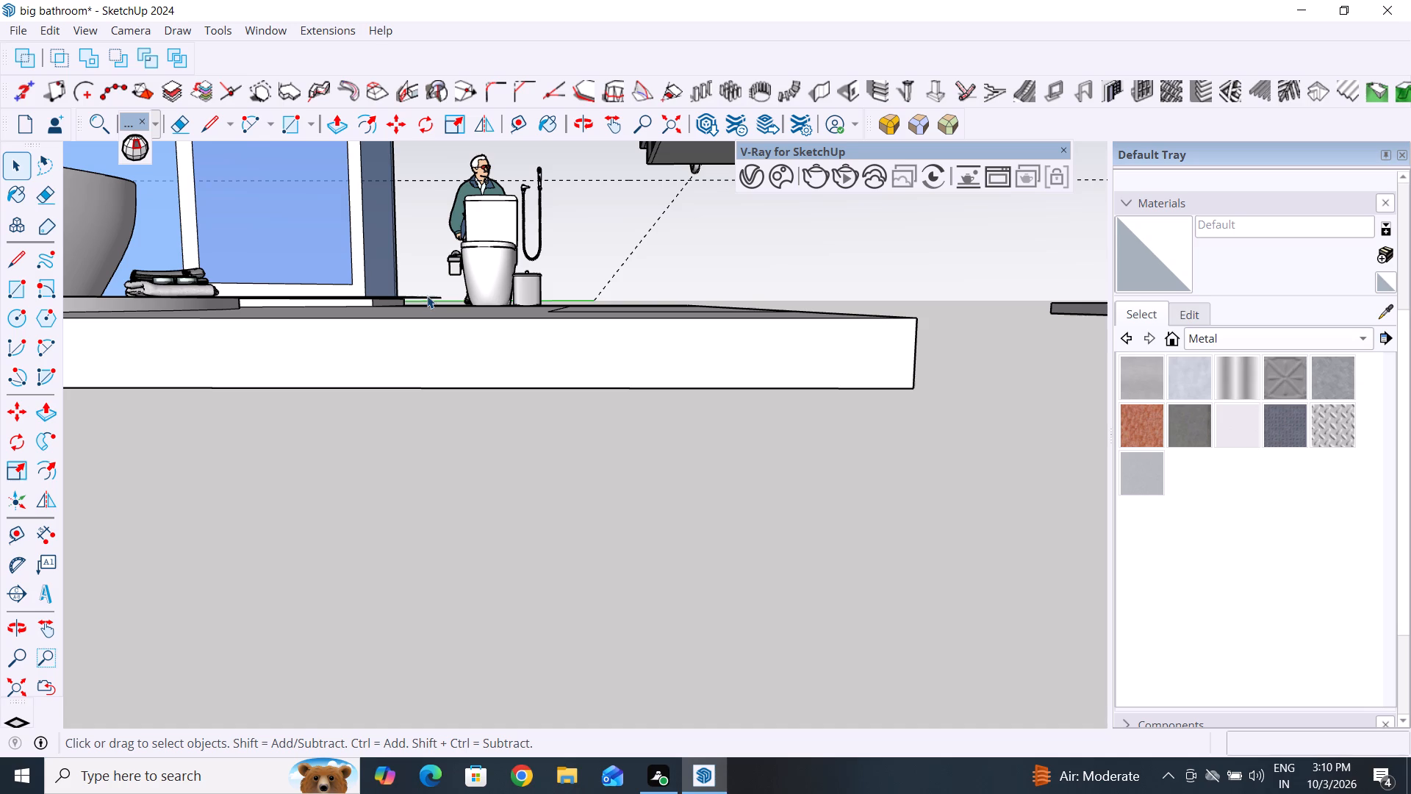
pyautogui.click(427, 294)
pyautogui.click(425, 296)
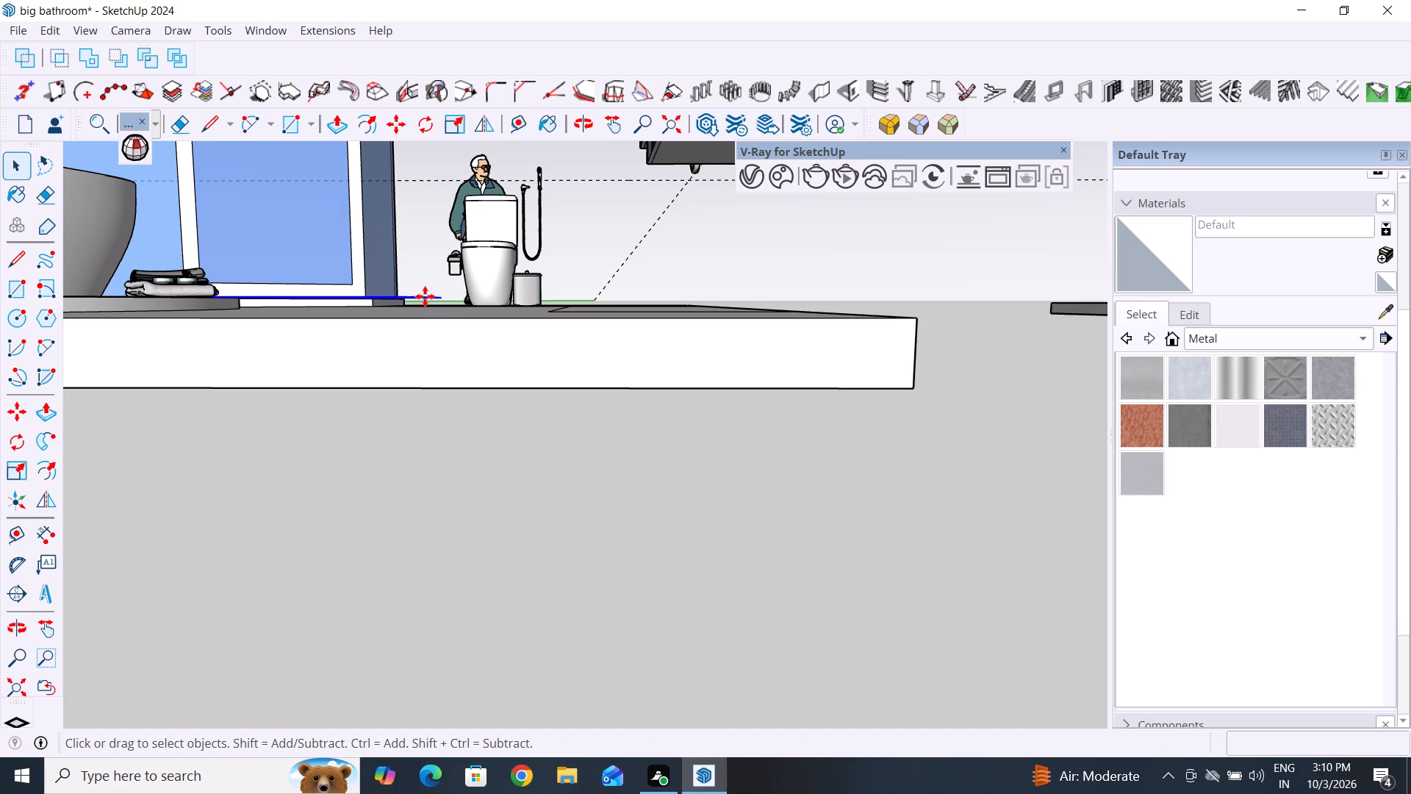
pyautogui.press('m')
pyautogui.click(439, 301)
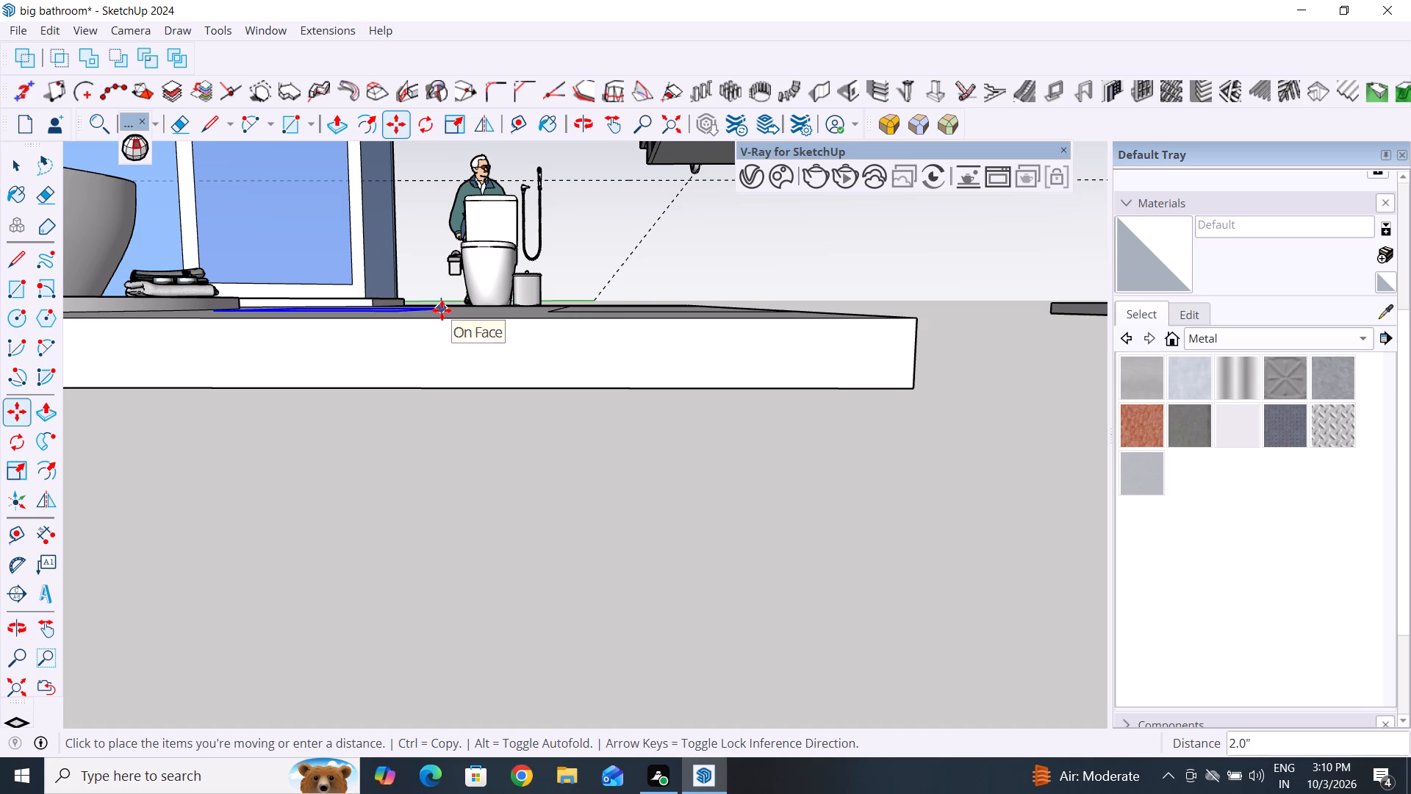
pyautogui.click(442, 310)
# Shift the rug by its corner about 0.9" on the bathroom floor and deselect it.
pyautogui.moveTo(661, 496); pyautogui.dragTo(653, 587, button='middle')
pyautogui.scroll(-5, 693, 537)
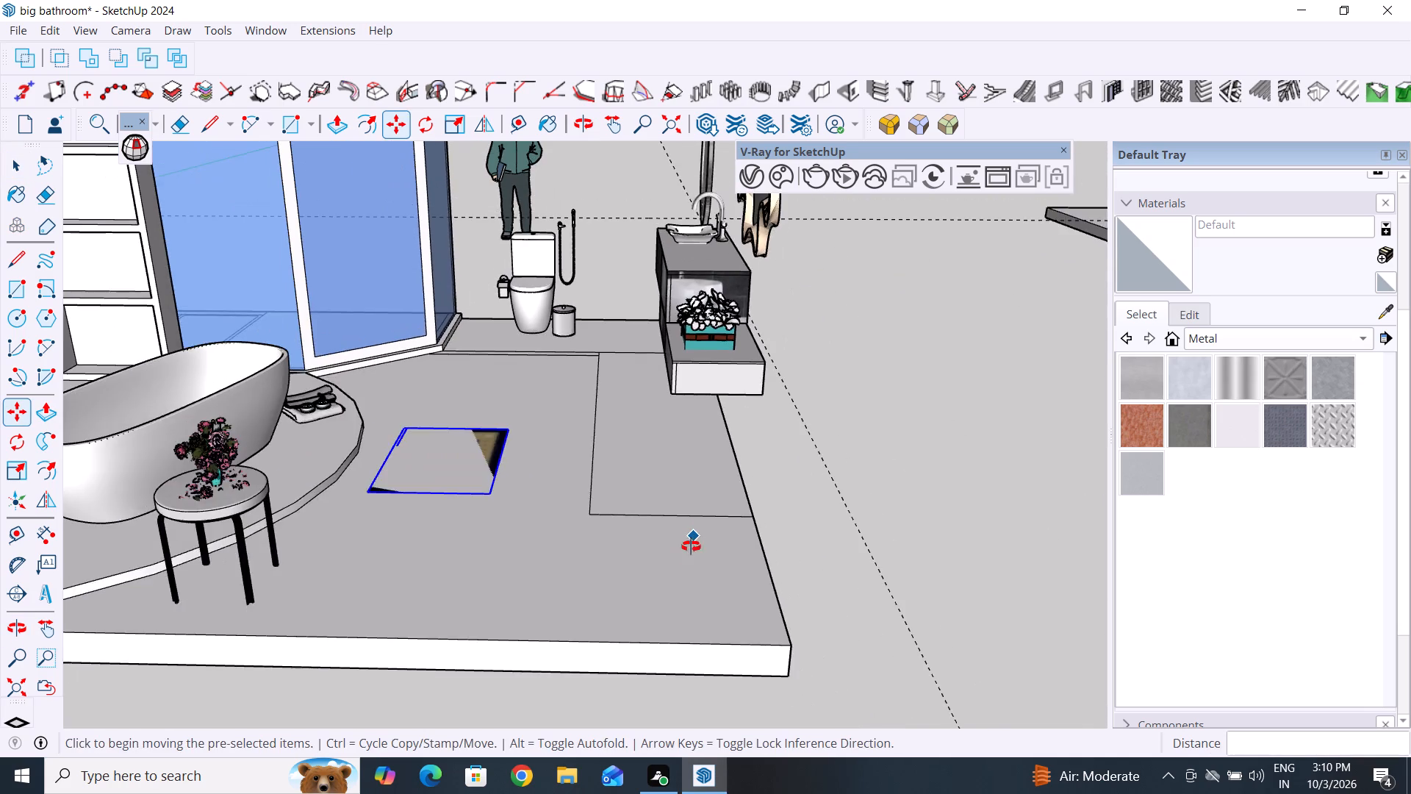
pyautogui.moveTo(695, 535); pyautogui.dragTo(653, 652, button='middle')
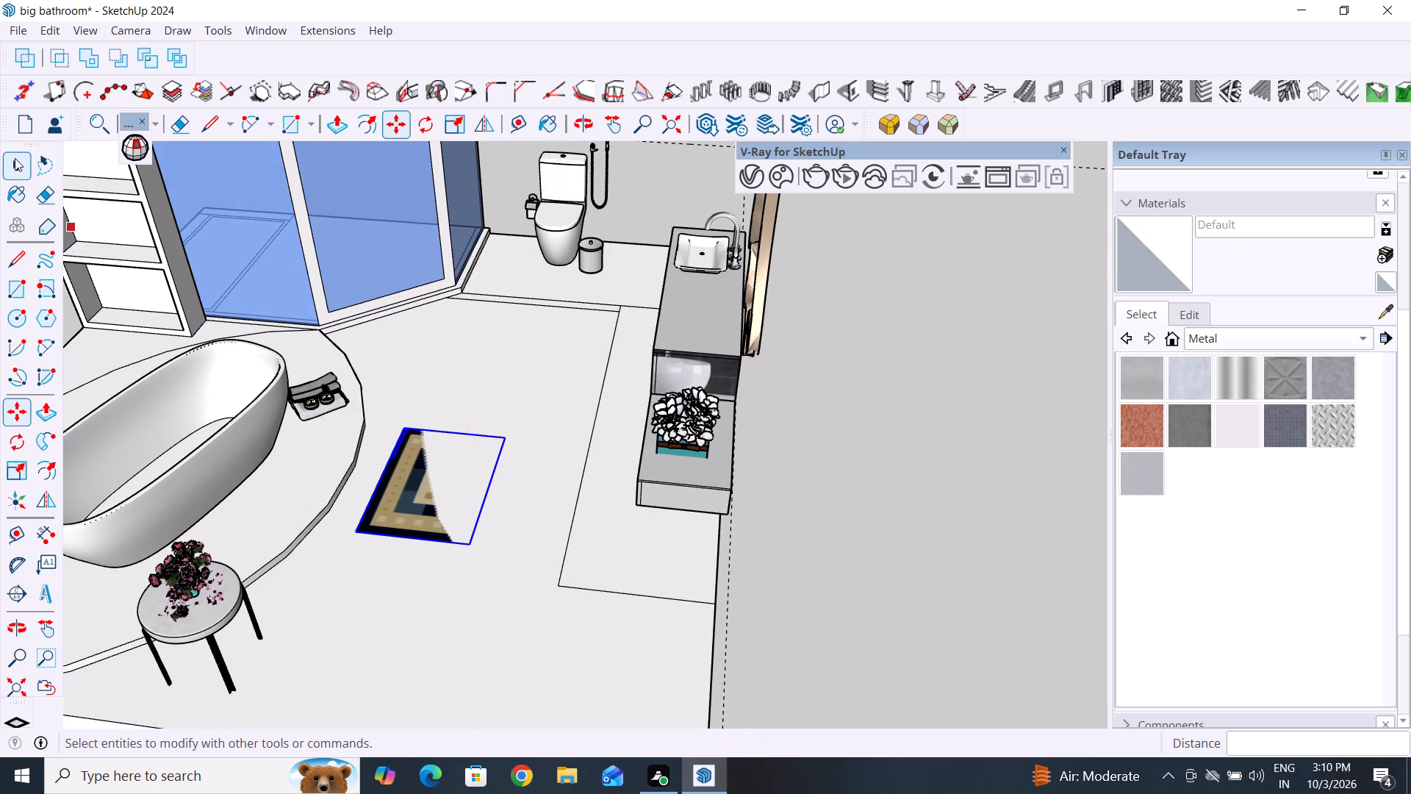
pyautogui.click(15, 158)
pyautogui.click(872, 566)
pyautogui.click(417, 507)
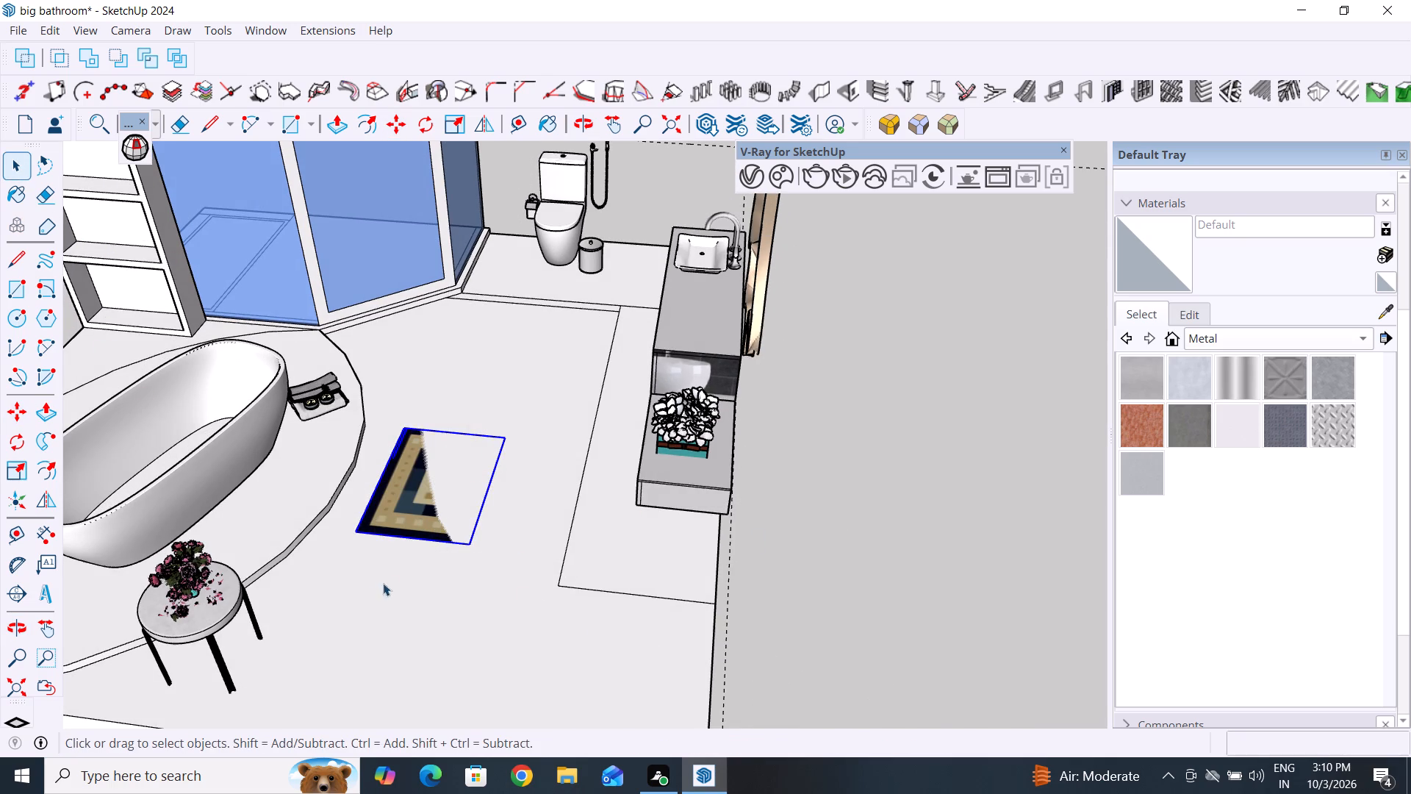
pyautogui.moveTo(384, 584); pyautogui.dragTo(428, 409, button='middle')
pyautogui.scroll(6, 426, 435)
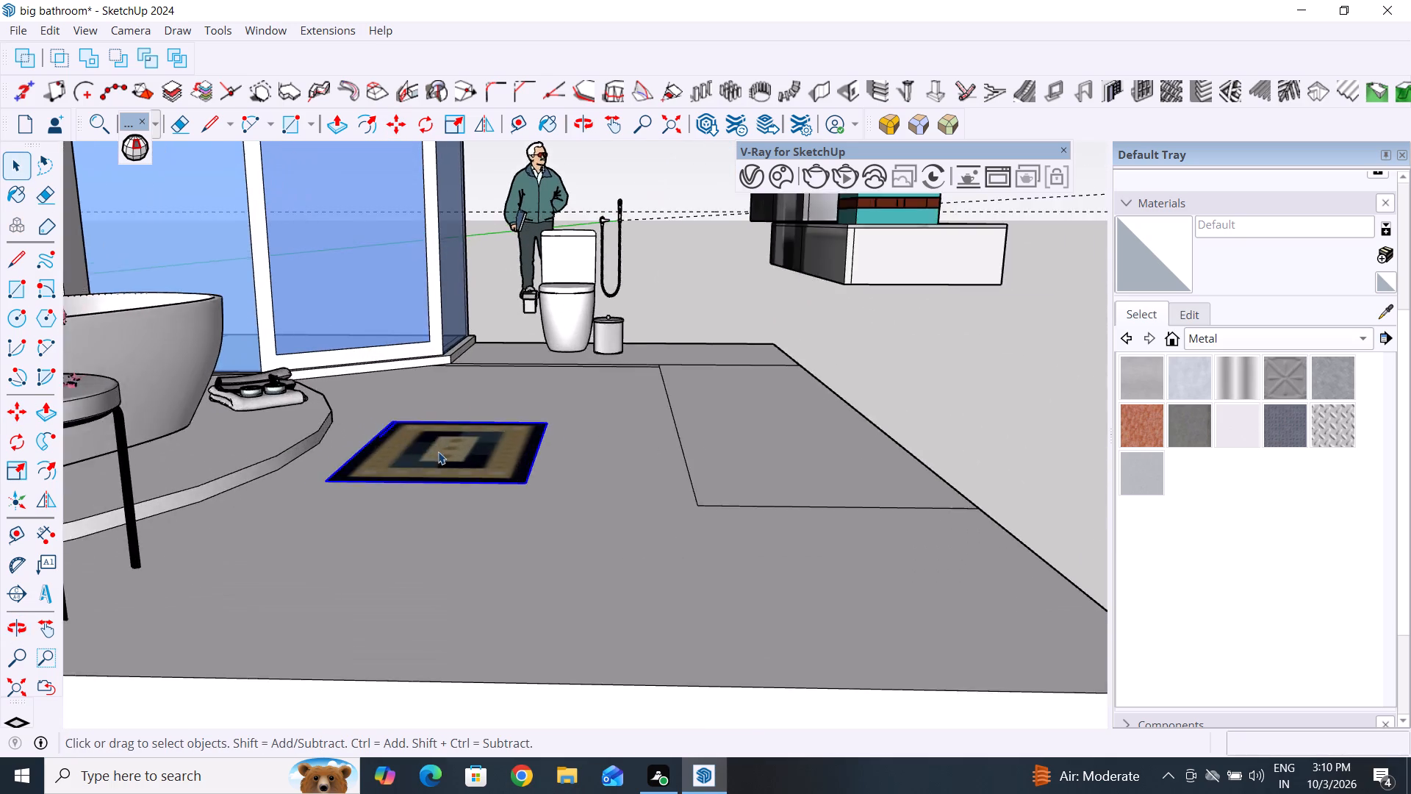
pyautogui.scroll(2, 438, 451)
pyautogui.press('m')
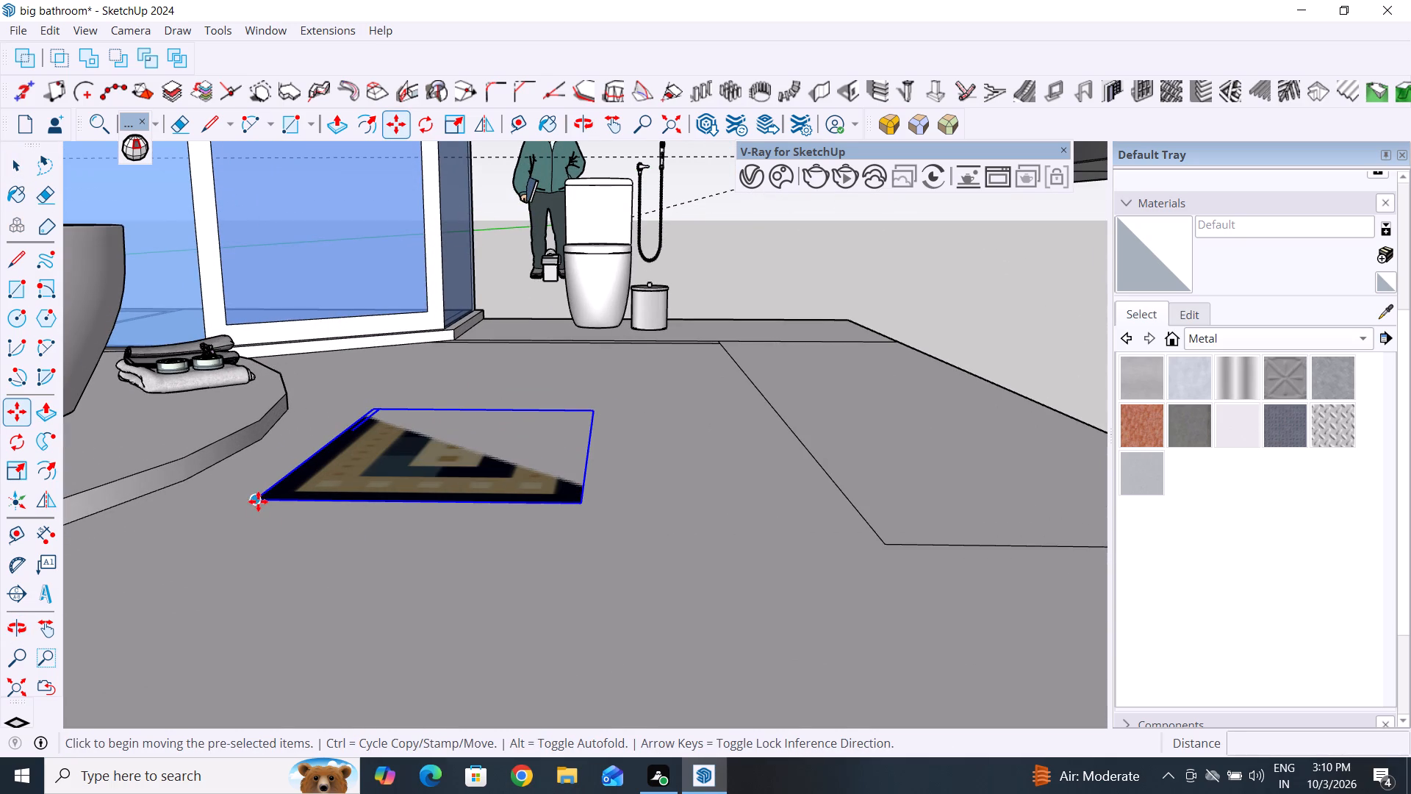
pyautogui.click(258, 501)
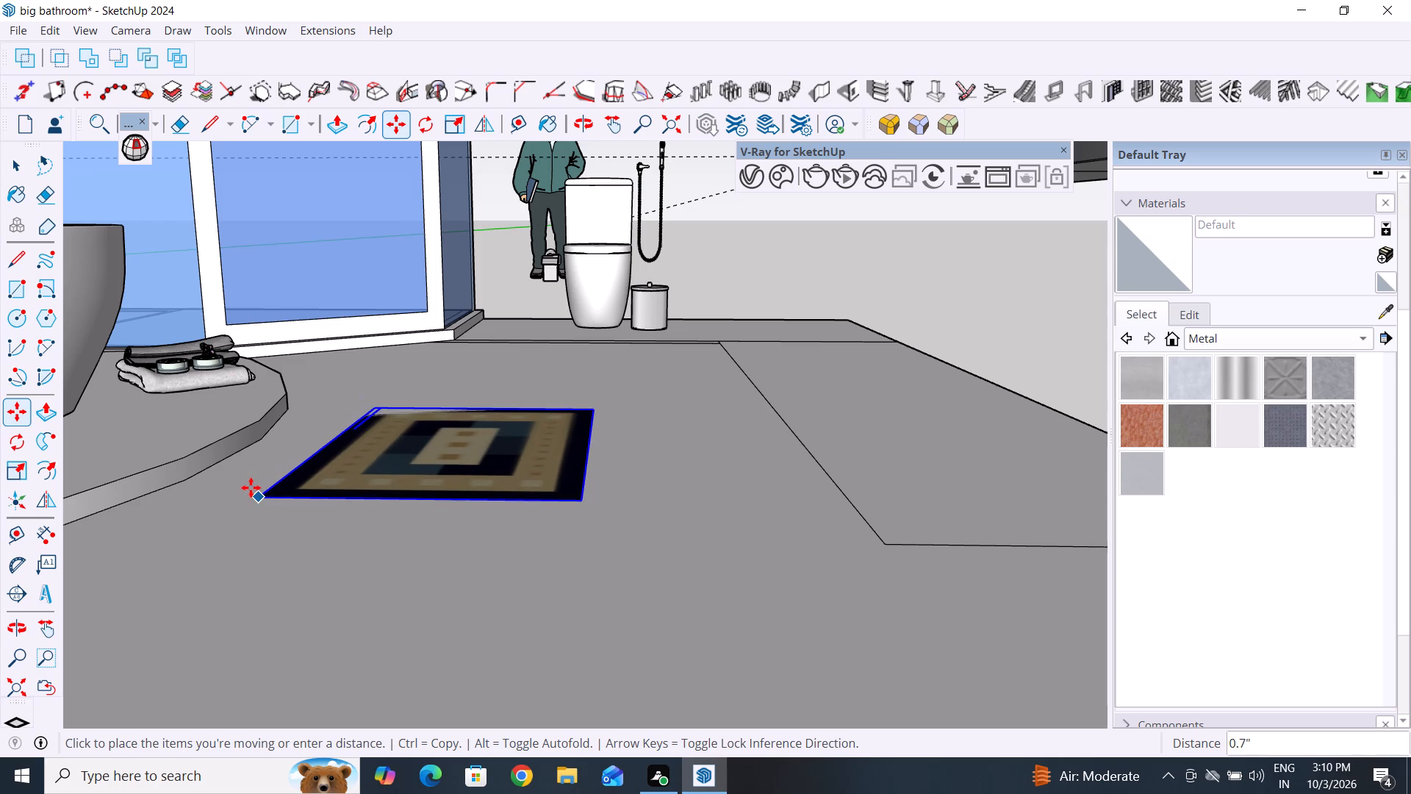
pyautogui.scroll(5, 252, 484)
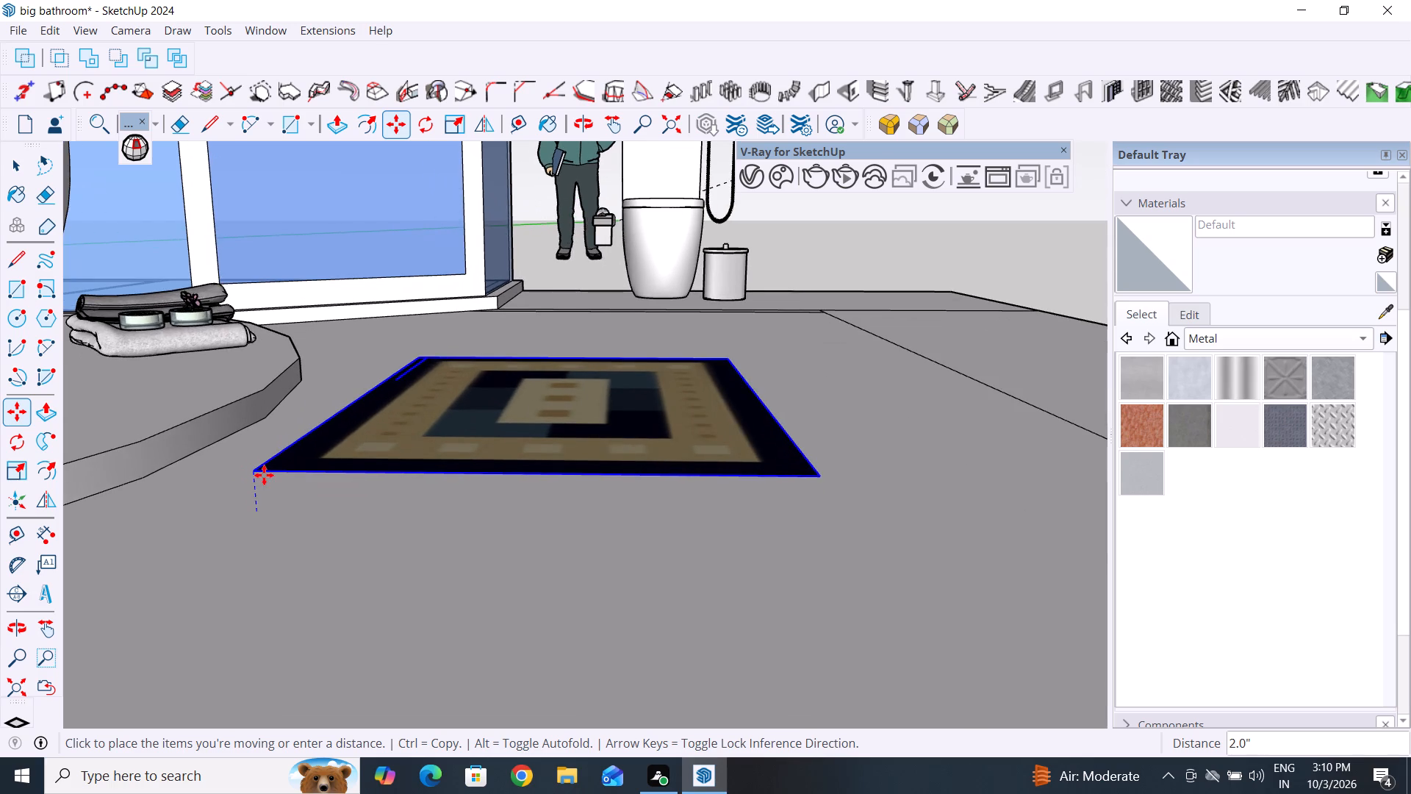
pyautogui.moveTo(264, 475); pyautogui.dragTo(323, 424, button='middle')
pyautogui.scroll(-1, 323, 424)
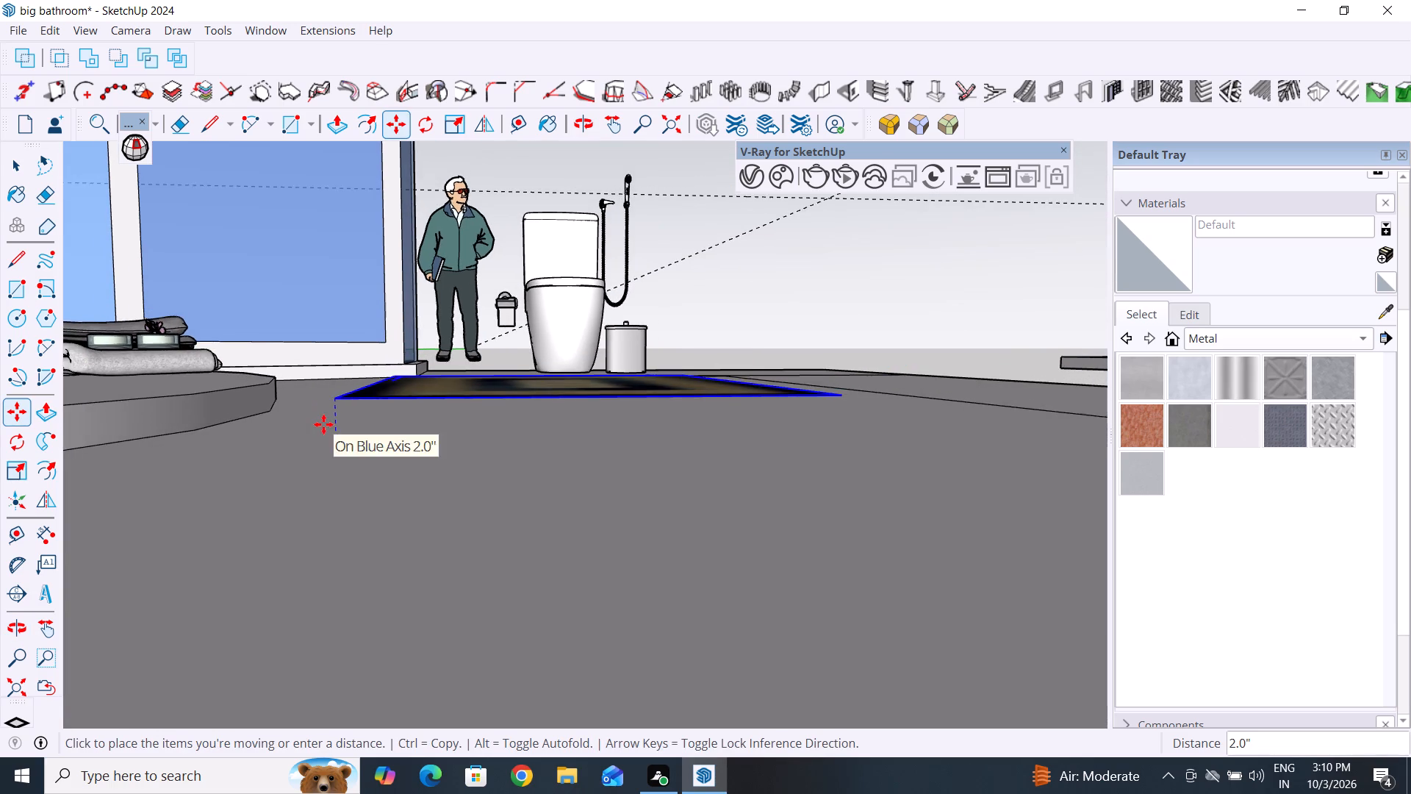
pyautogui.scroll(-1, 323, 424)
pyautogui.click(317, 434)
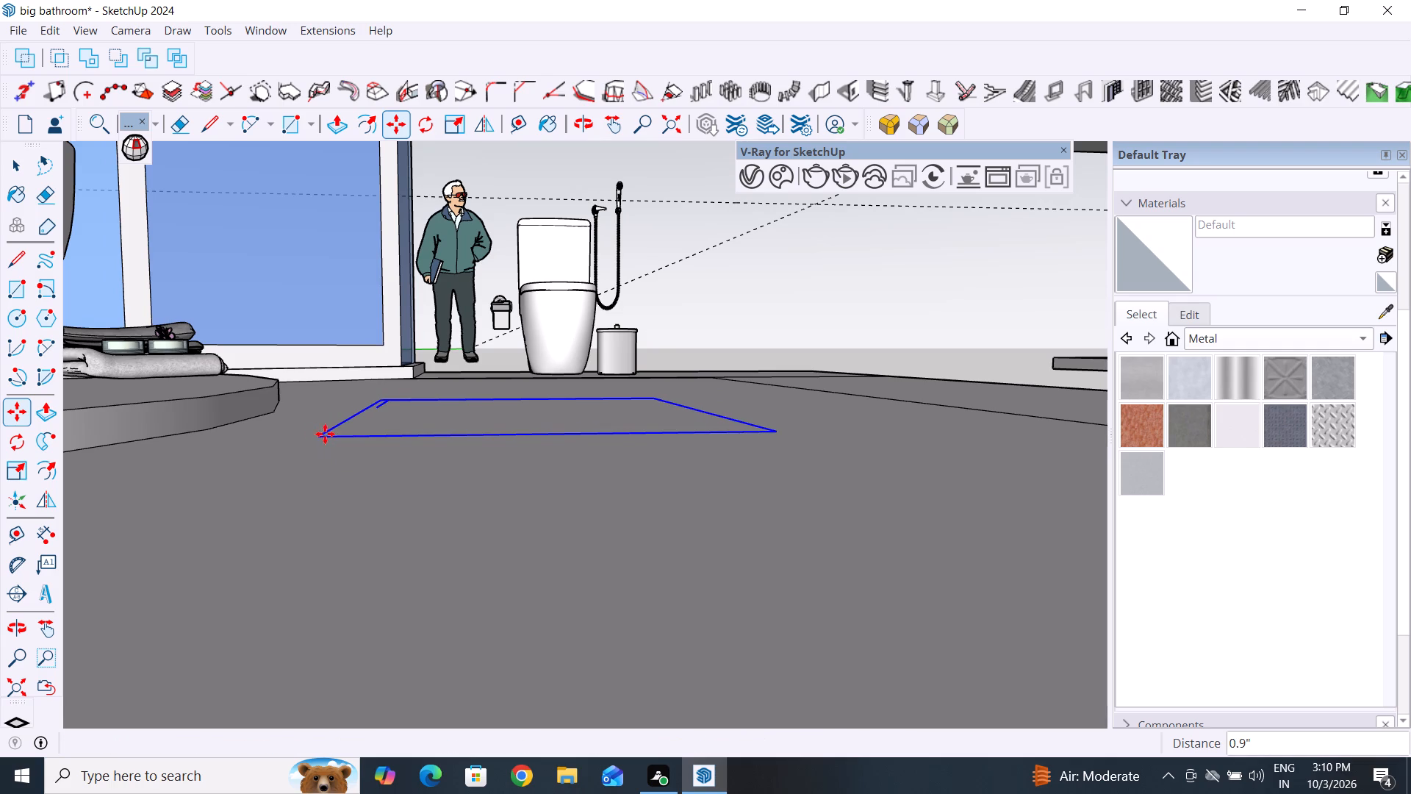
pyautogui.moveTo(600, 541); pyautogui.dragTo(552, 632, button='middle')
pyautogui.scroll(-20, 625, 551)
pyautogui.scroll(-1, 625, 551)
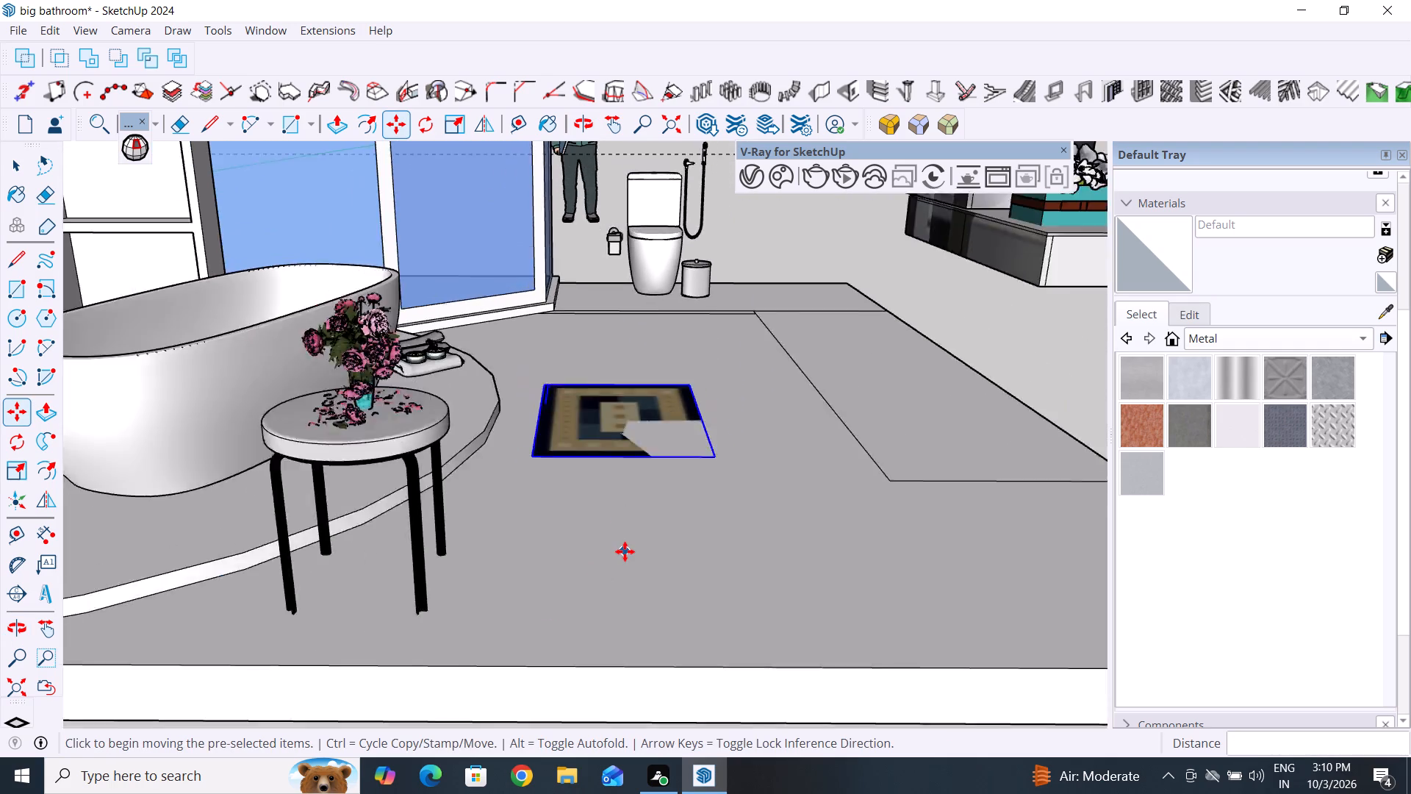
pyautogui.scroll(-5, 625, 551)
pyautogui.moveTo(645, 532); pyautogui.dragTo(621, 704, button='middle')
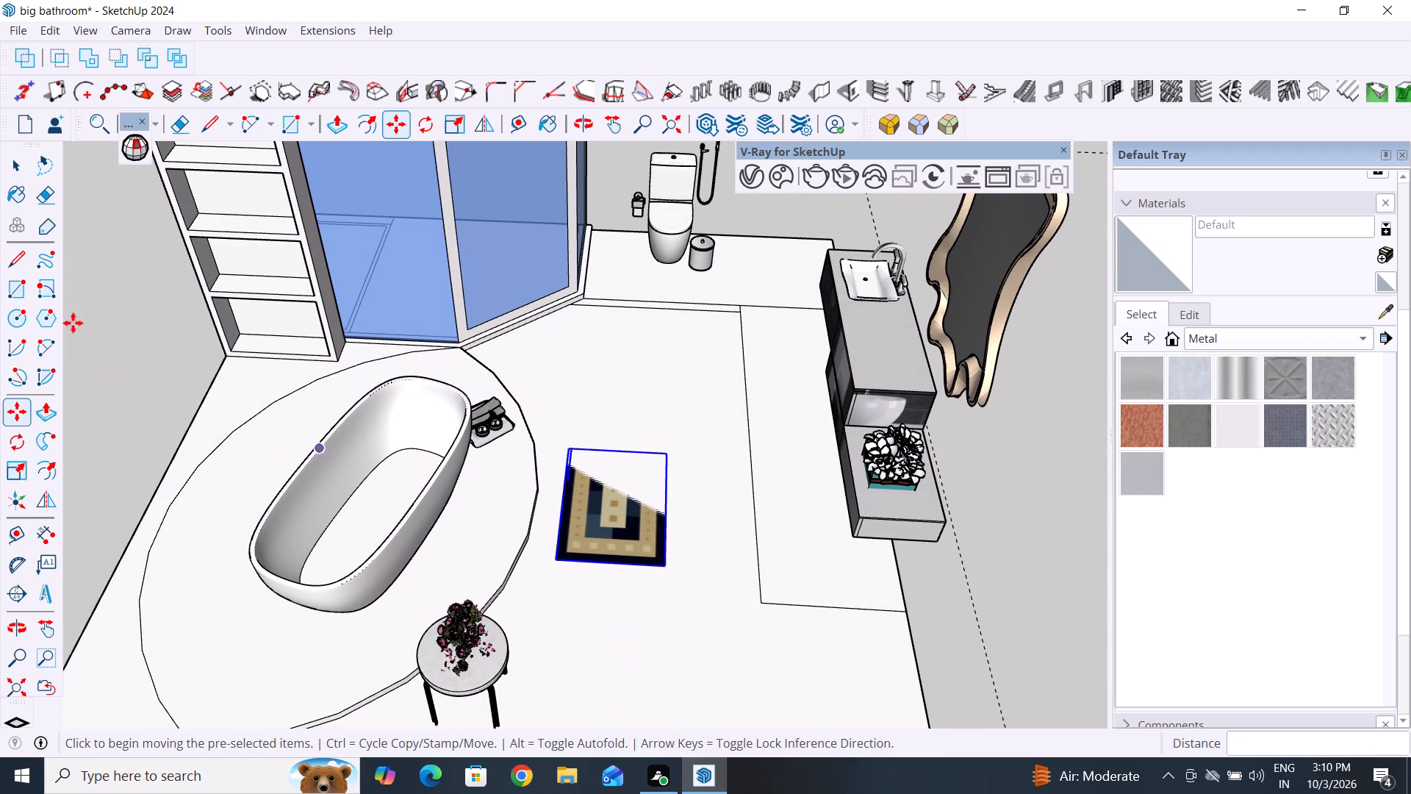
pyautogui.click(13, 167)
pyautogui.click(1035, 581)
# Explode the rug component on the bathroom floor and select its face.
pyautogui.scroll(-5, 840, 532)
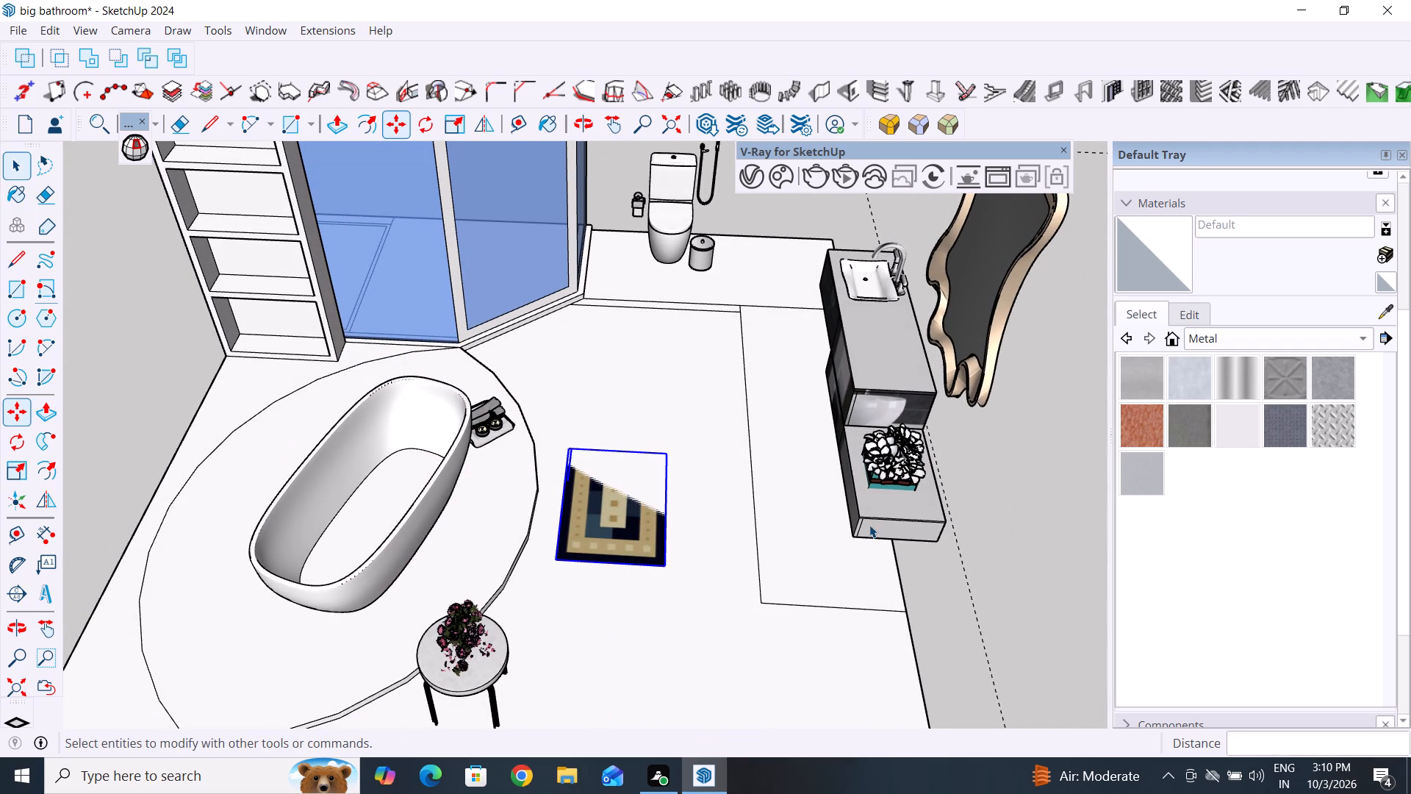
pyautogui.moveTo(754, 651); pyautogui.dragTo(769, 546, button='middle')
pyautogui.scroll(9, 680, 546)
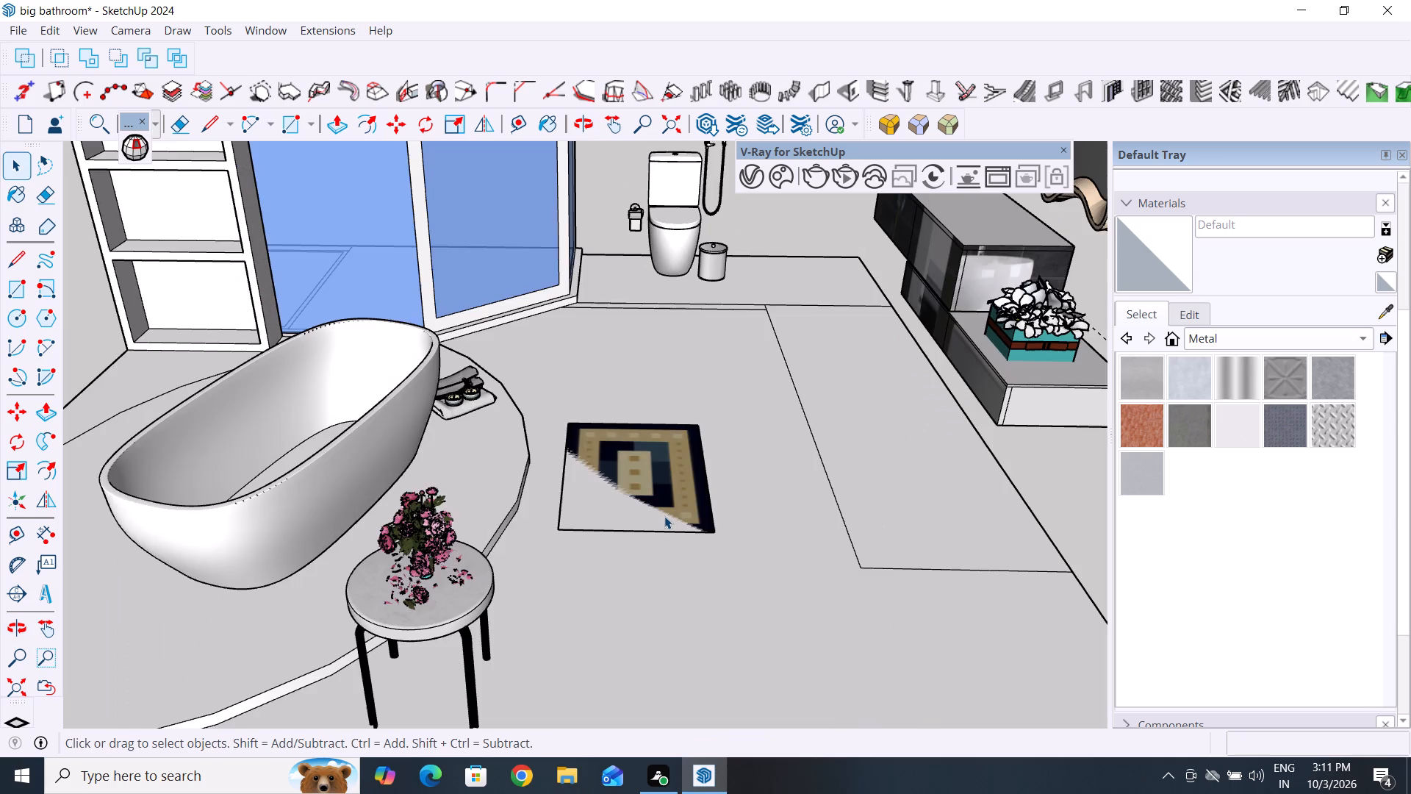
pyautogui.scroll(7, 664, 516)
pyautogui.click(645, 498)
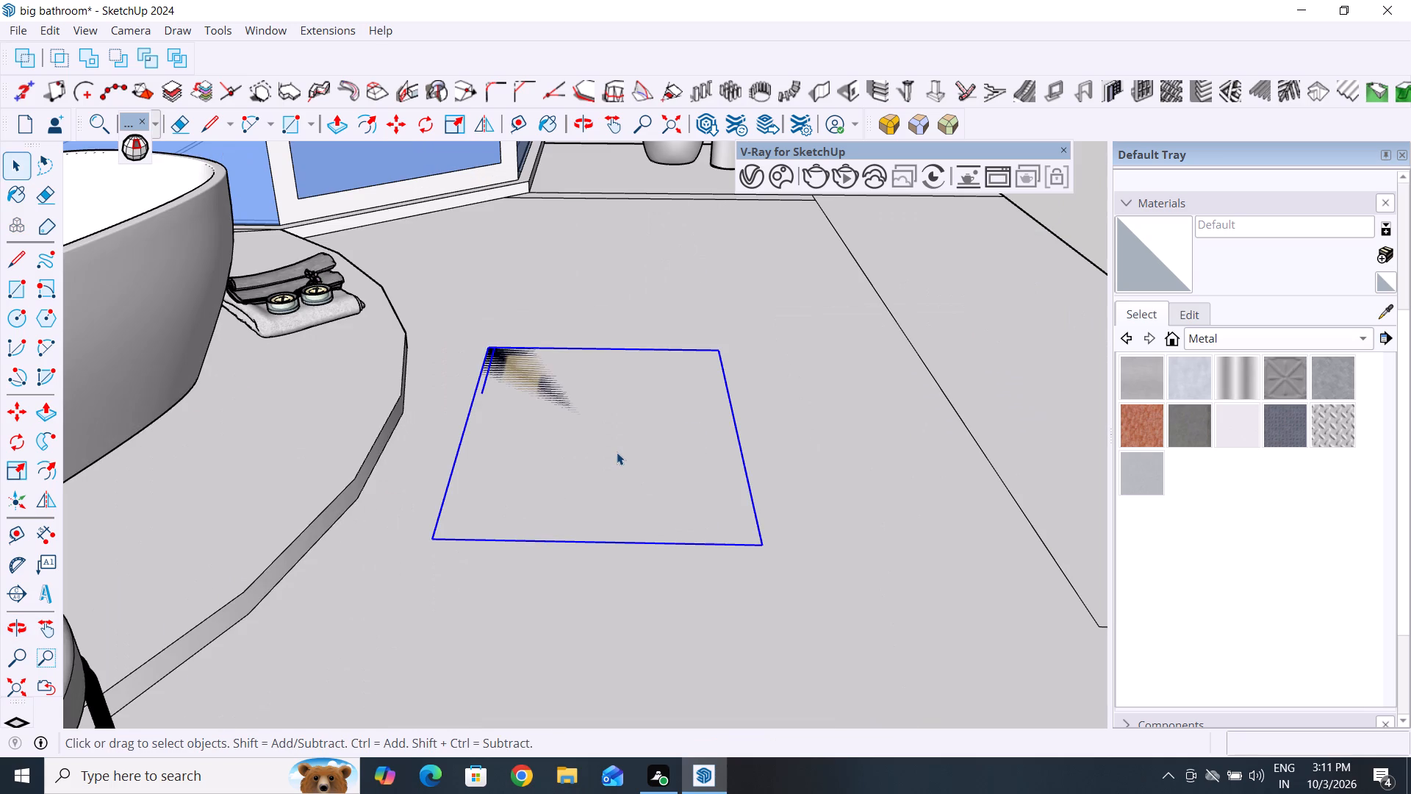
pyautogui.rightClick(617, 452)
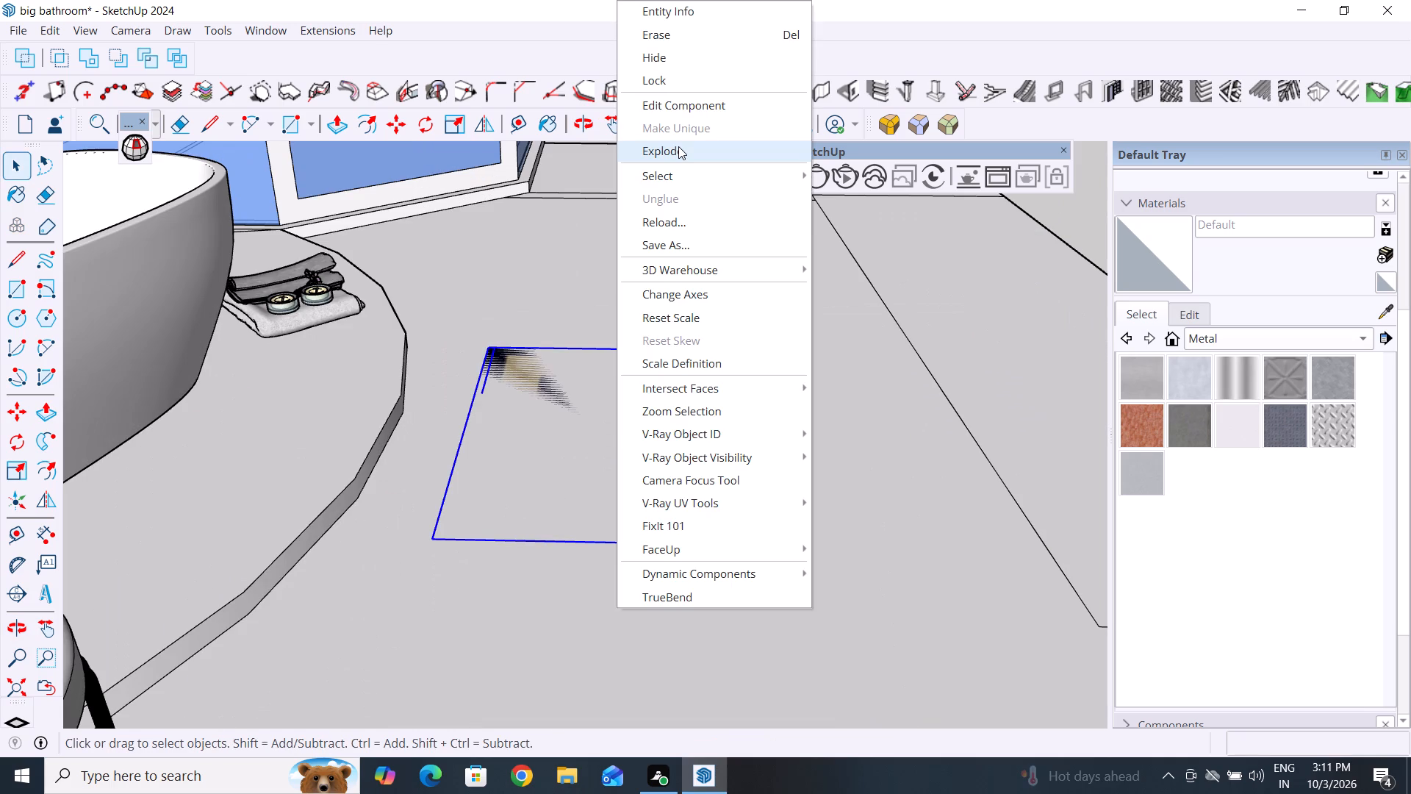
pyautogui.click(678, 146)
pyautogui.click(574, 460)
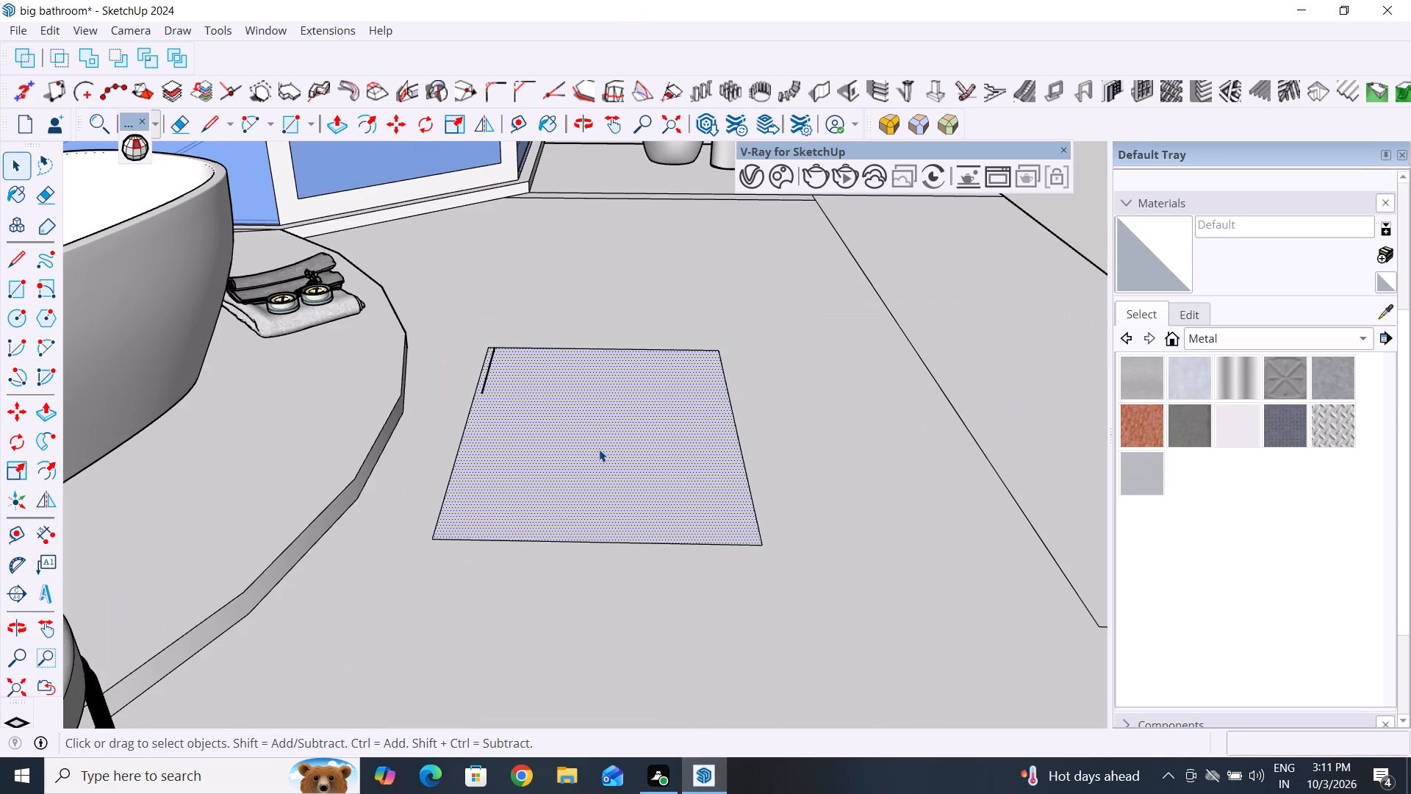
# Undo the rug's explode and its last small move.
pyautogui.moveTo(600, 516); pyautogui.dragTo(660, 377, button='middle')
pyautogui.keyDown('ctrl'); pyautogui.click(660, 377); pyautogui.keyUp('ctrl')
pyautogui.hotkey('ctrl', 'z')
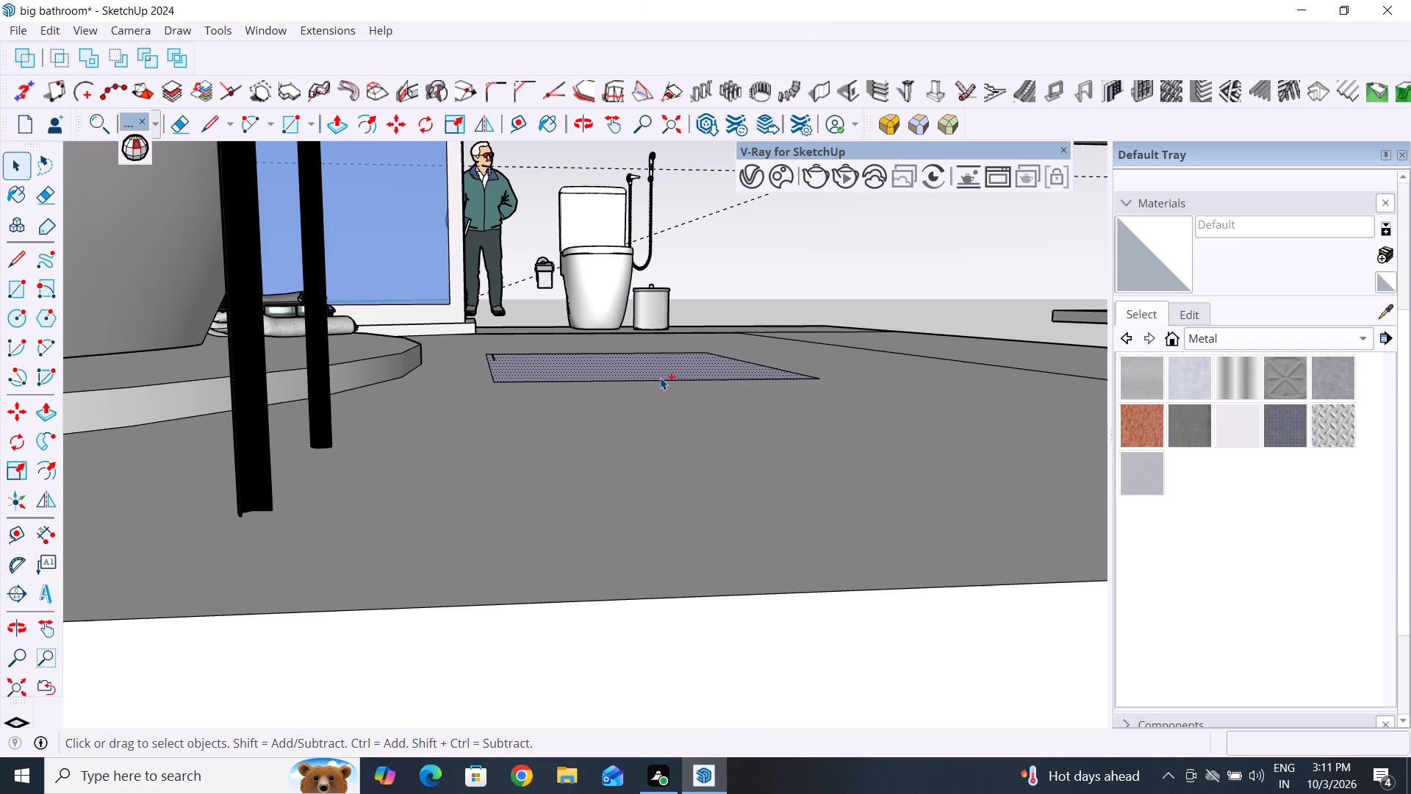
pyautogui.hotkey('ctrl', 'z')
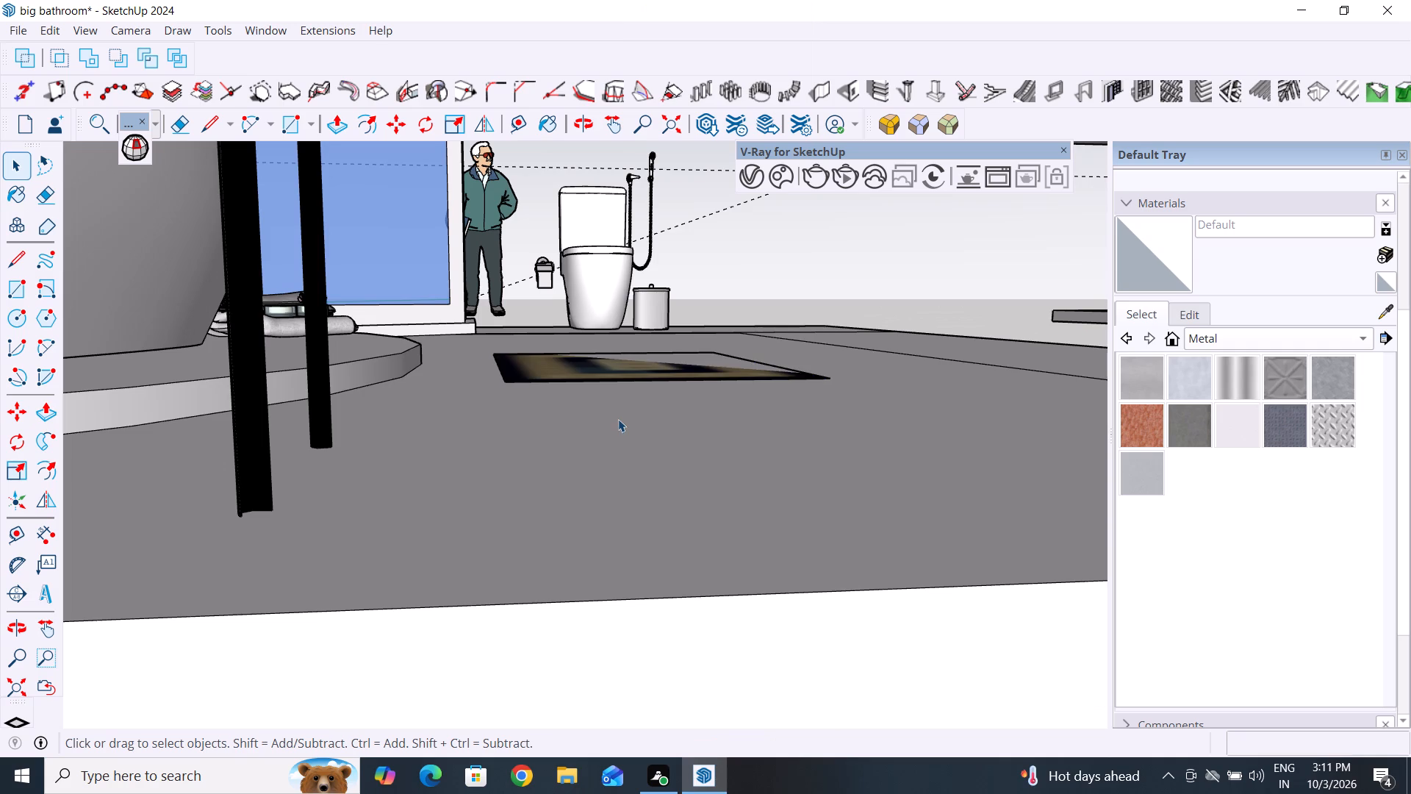
# Move the rug by its corner about 139.0" along the red axis, off the floor slab past the vanity, and deselect it.
pyautogui.scroll(-9, 614, 422)
pyautogui.moveTo(593, 483); pyautogui.dragTo(574, 579, button='middle')
pyautogui.scroll(-6, 606, 461)
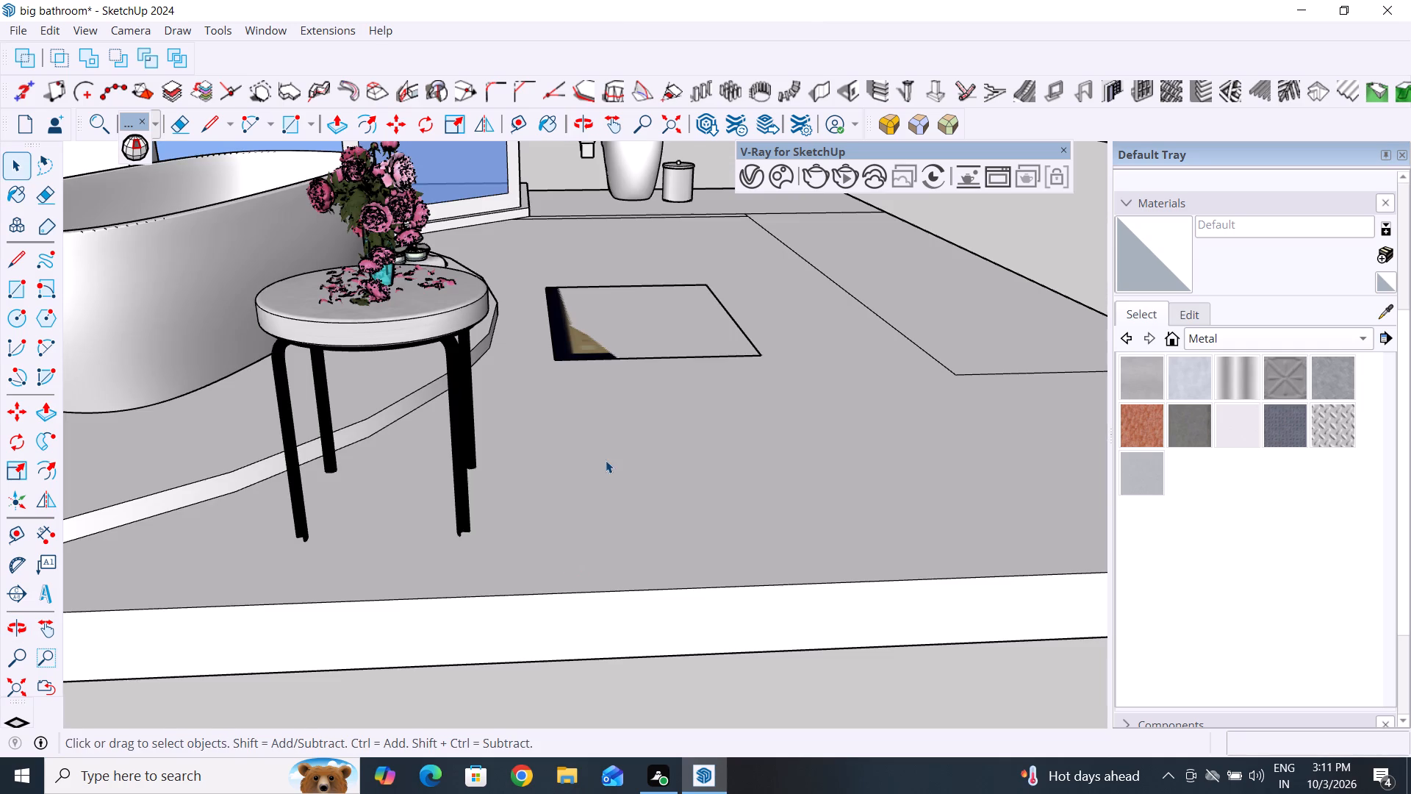
pyautogui.scroll(-5, 606, 460)
pyautogui.moveTo(629, 465); pyautogui.dragTo(603, 614, button='middle')
pyautogui.scroll(4, 683, 428)
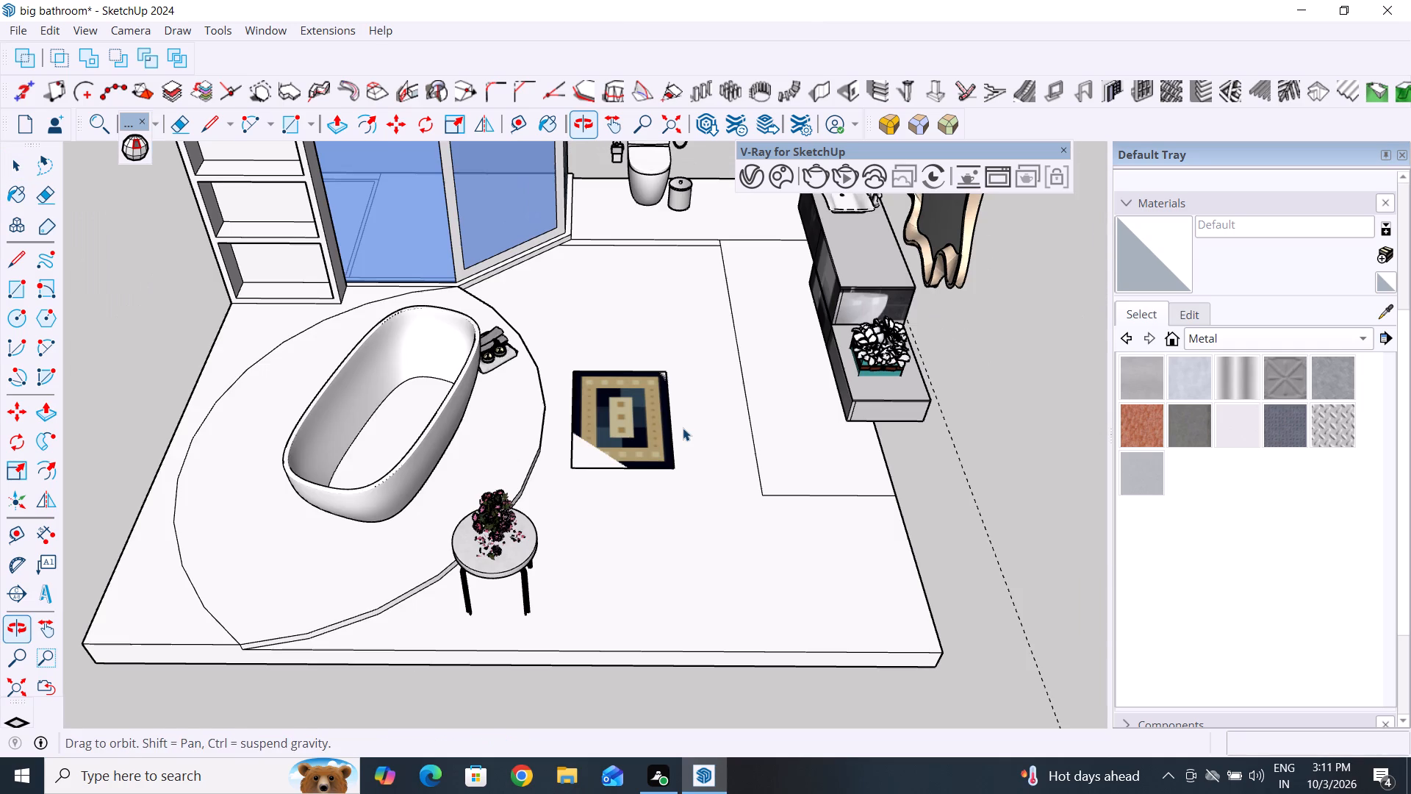
pyautogui.click(629, 466)
pyautogui.press('m')
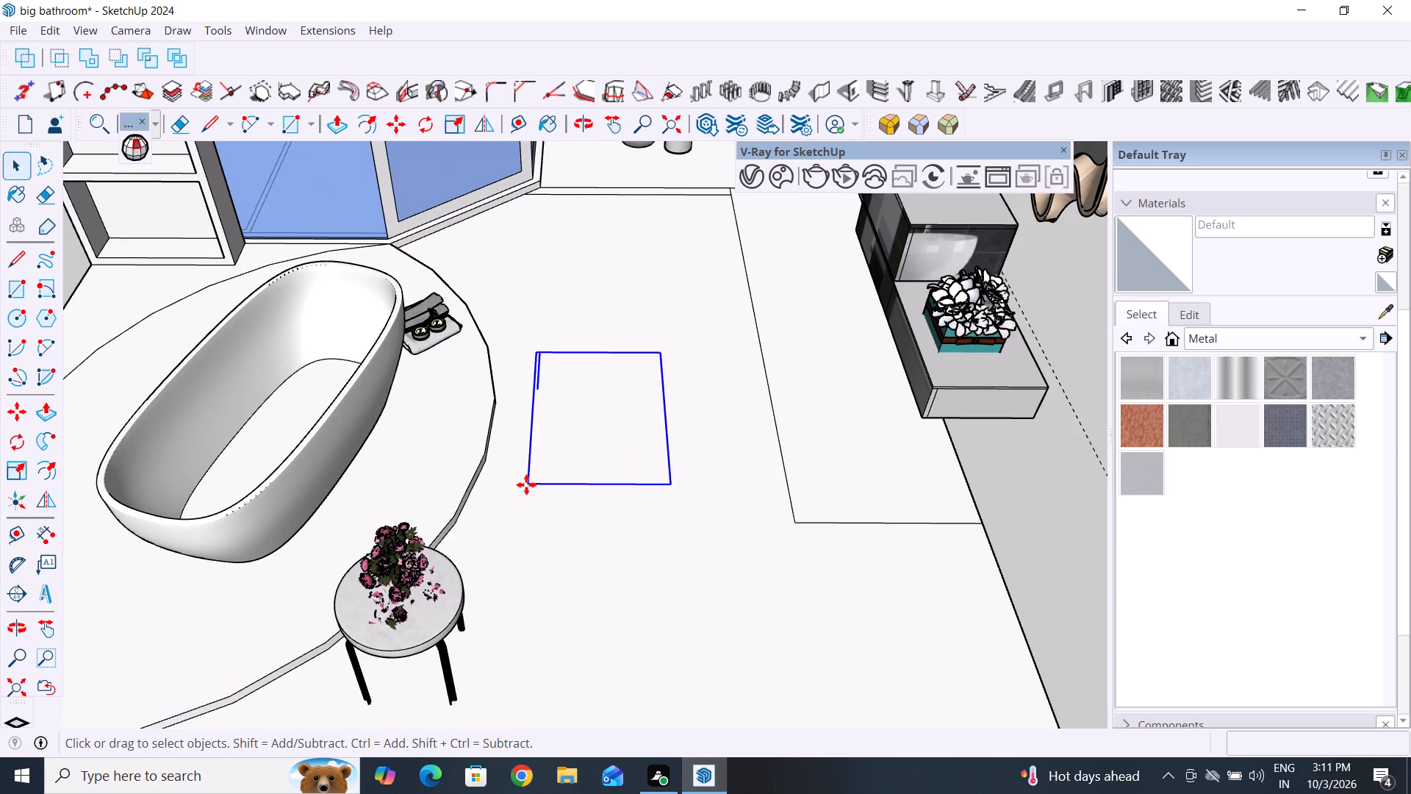
pyautogui.click(525, 484)
pyautogui.scroll(-9, 567, 485)
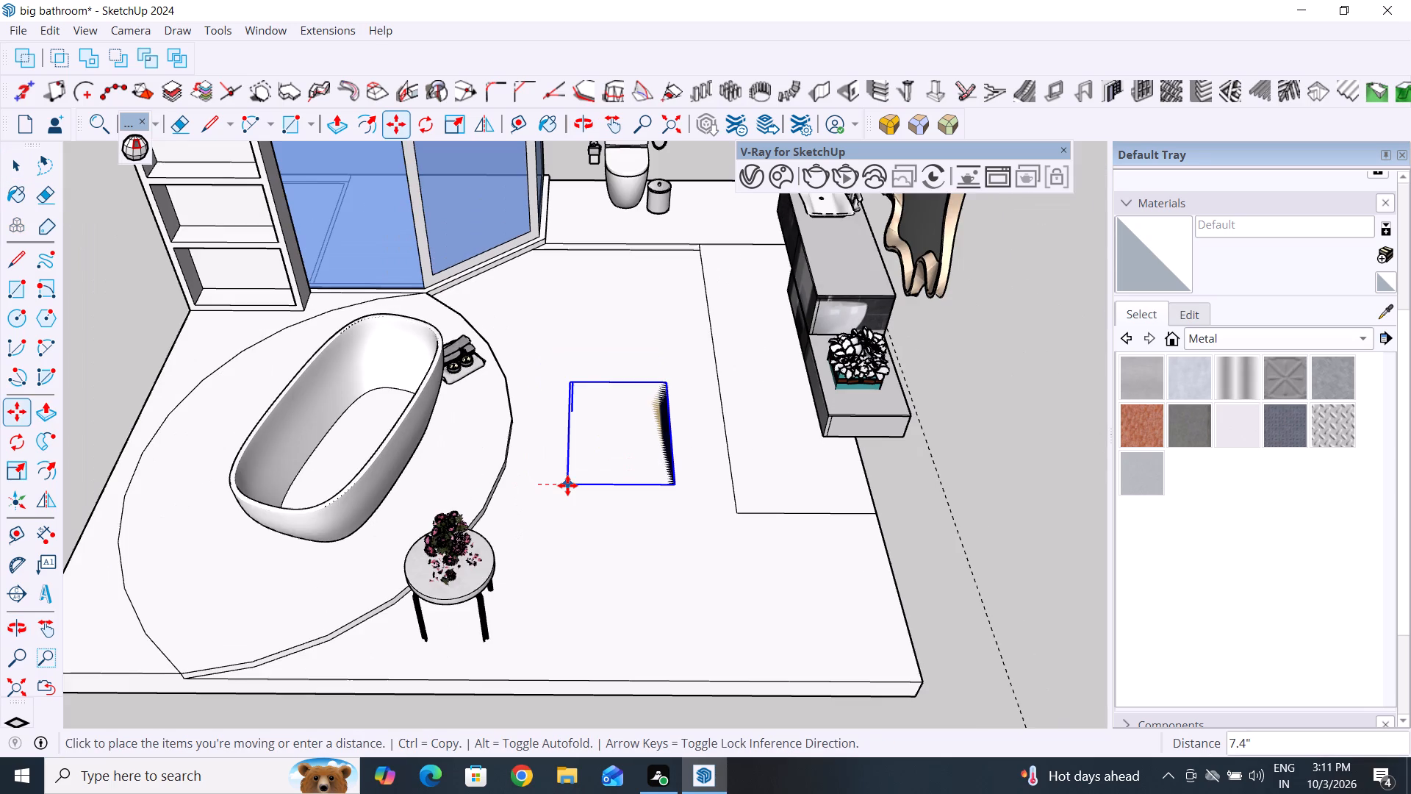
pyautogui.scroll(-11, 567, 485)
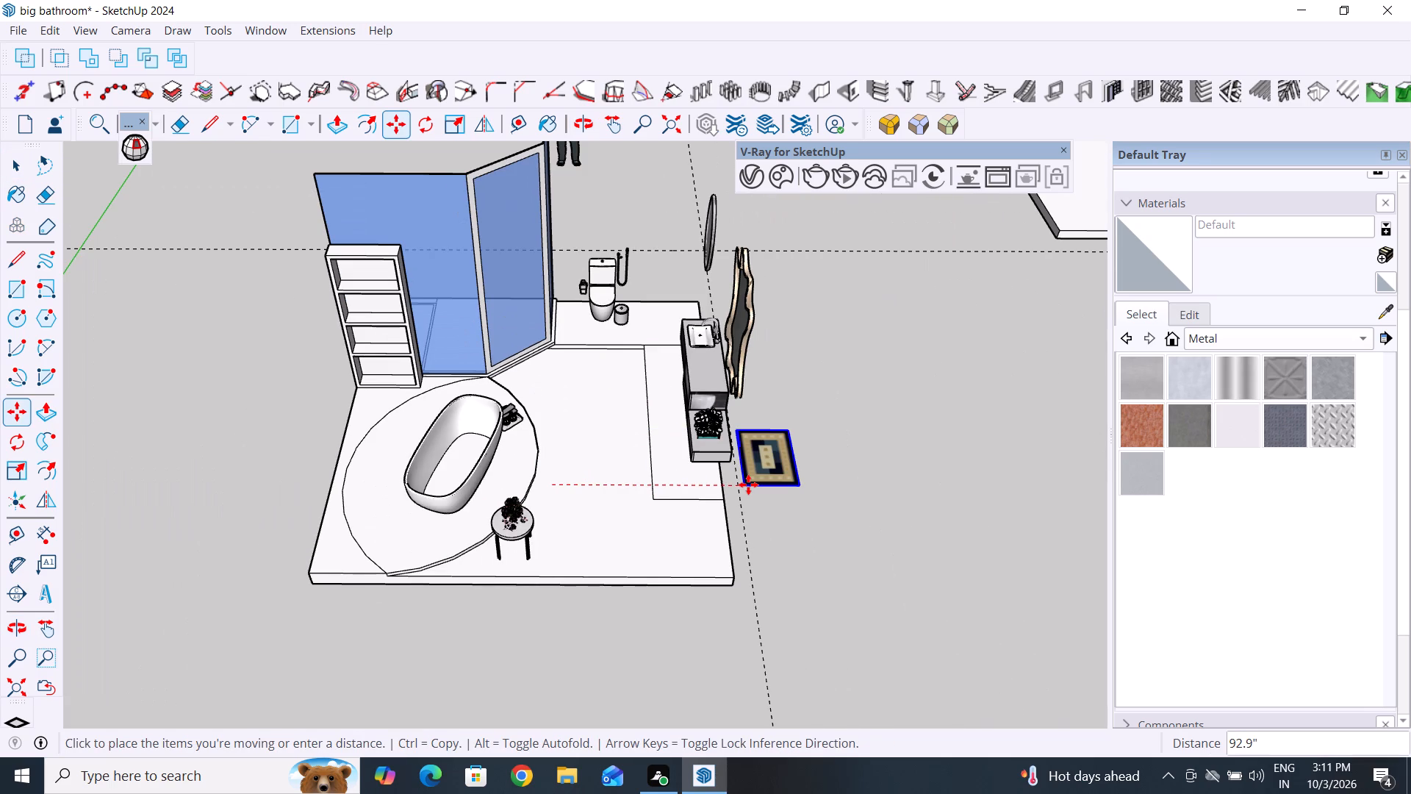
pyautogui.click(0, 793)
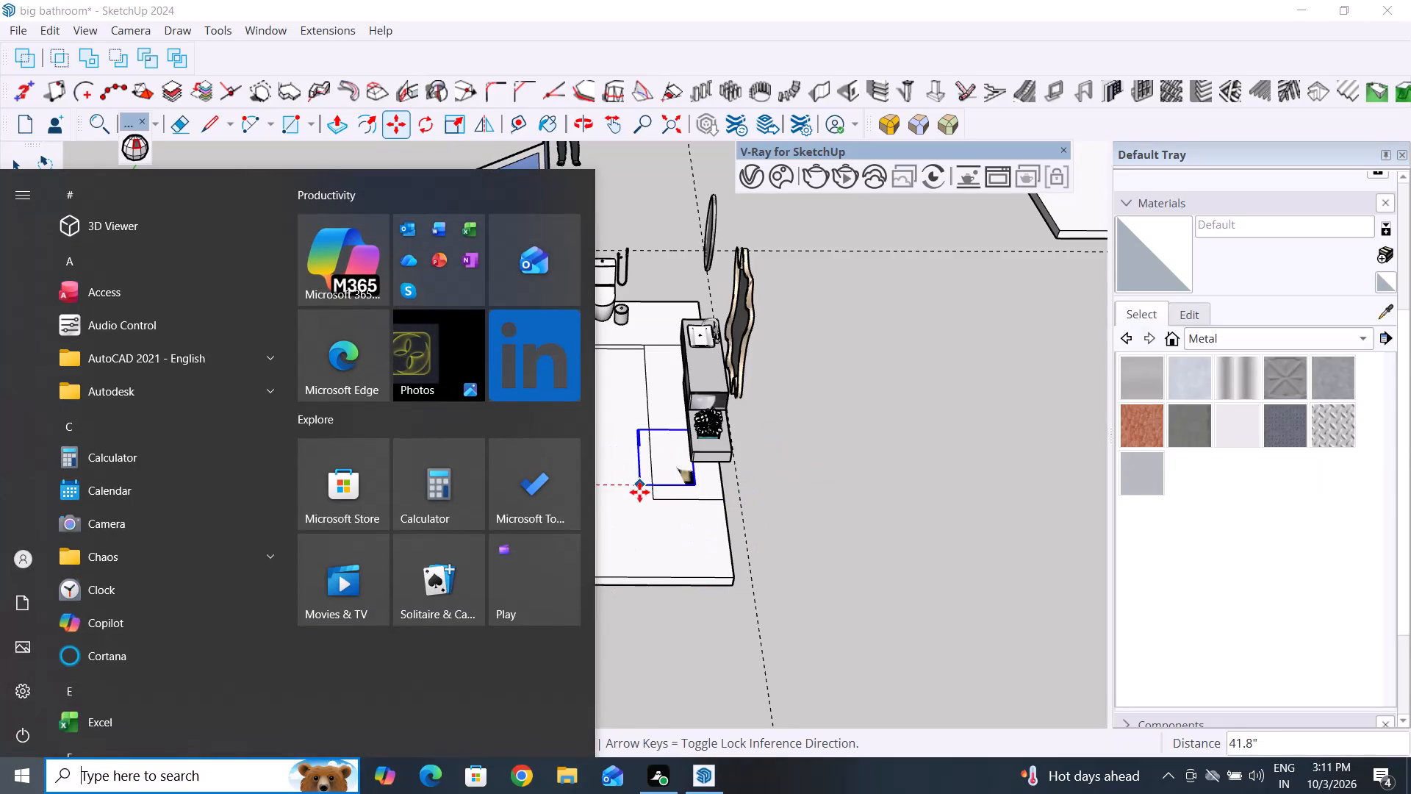
pyautogui.click(841, 490)
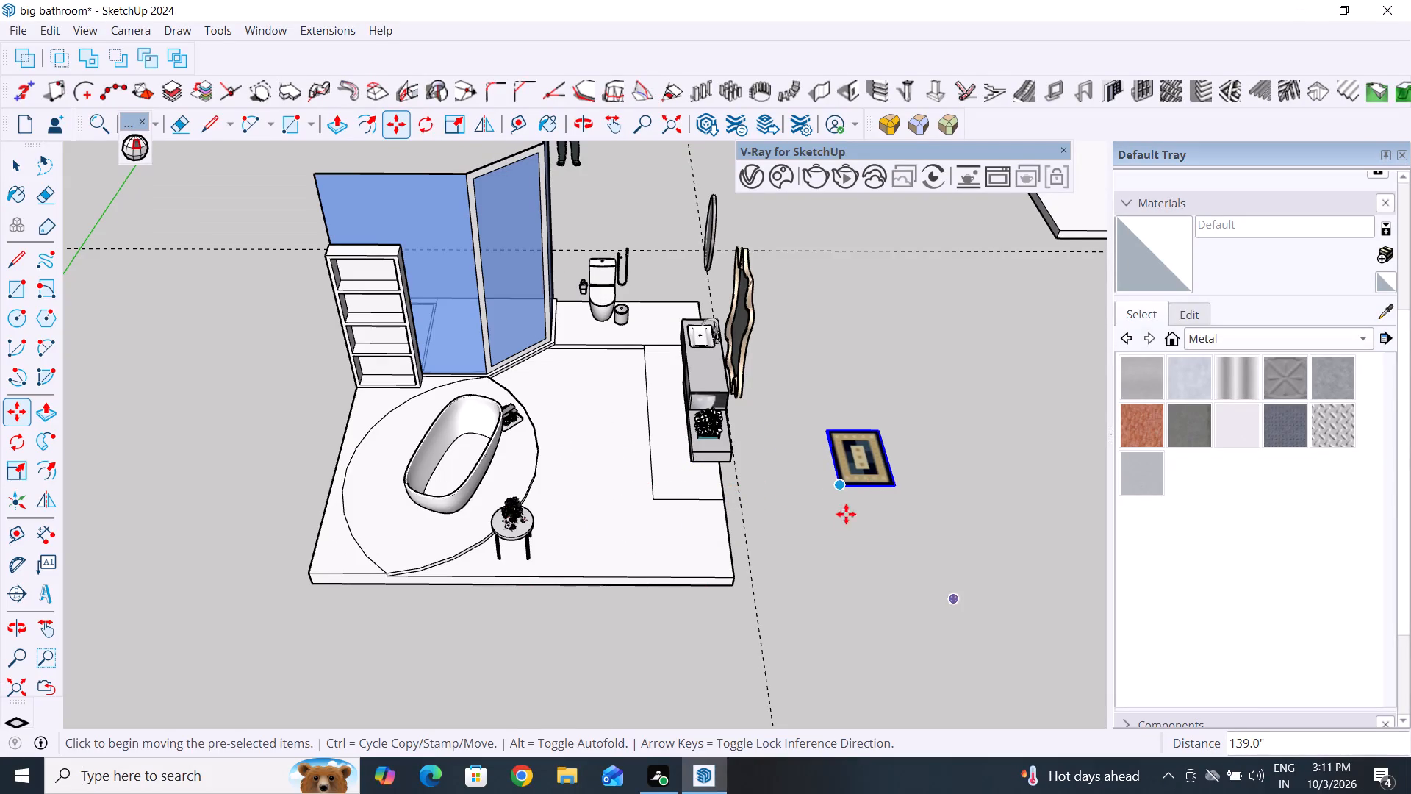
pyautogui.click(6, 174)
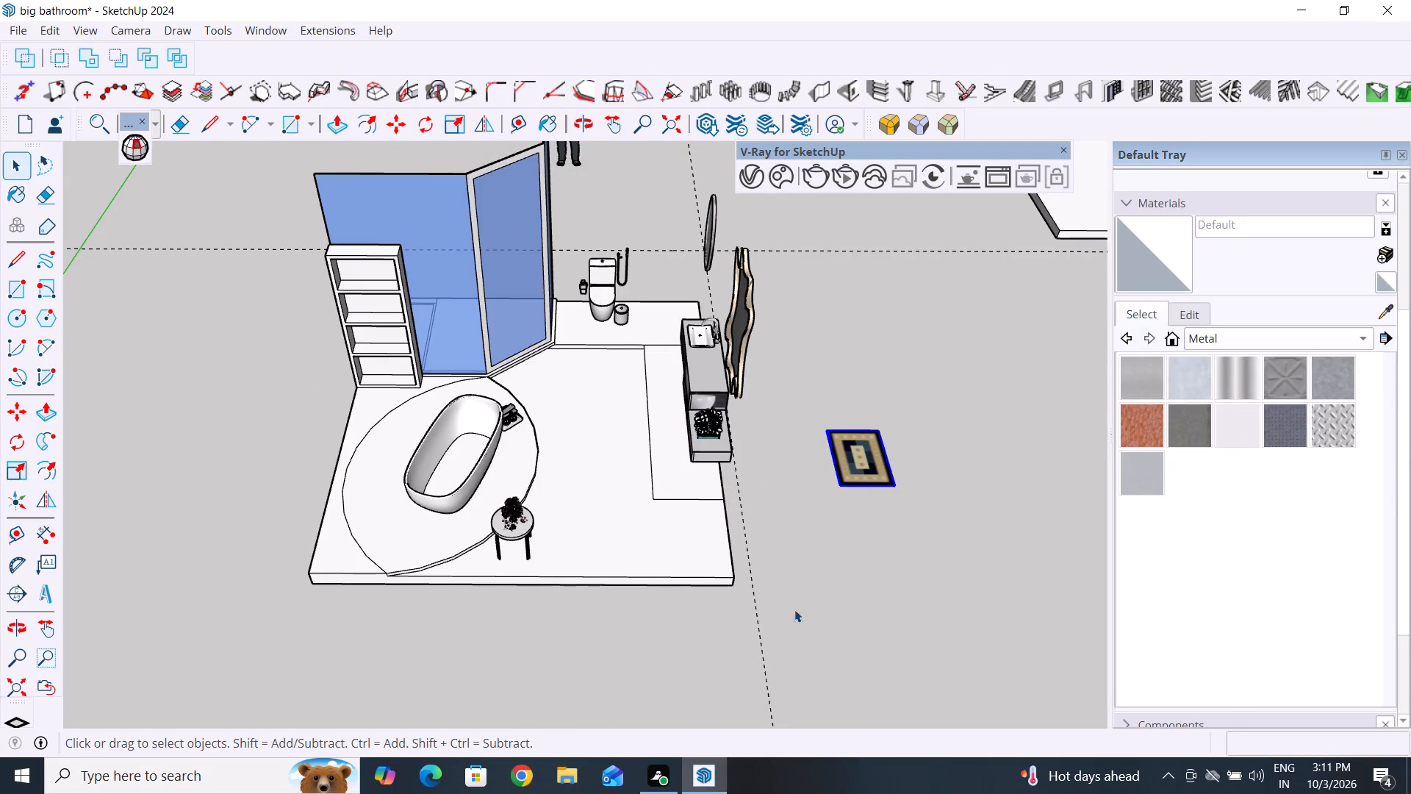
pyautogui.click(913, 580)
# Move the rug by its near corner about 137.6" back onto the bathroom floor, between the bathtub platform and the vanity.
pyautogui.moveTo(921, 550); pyautogui.dragTo(925, 357, button='middle')
pyautogui.scroll(3, 911, 440)
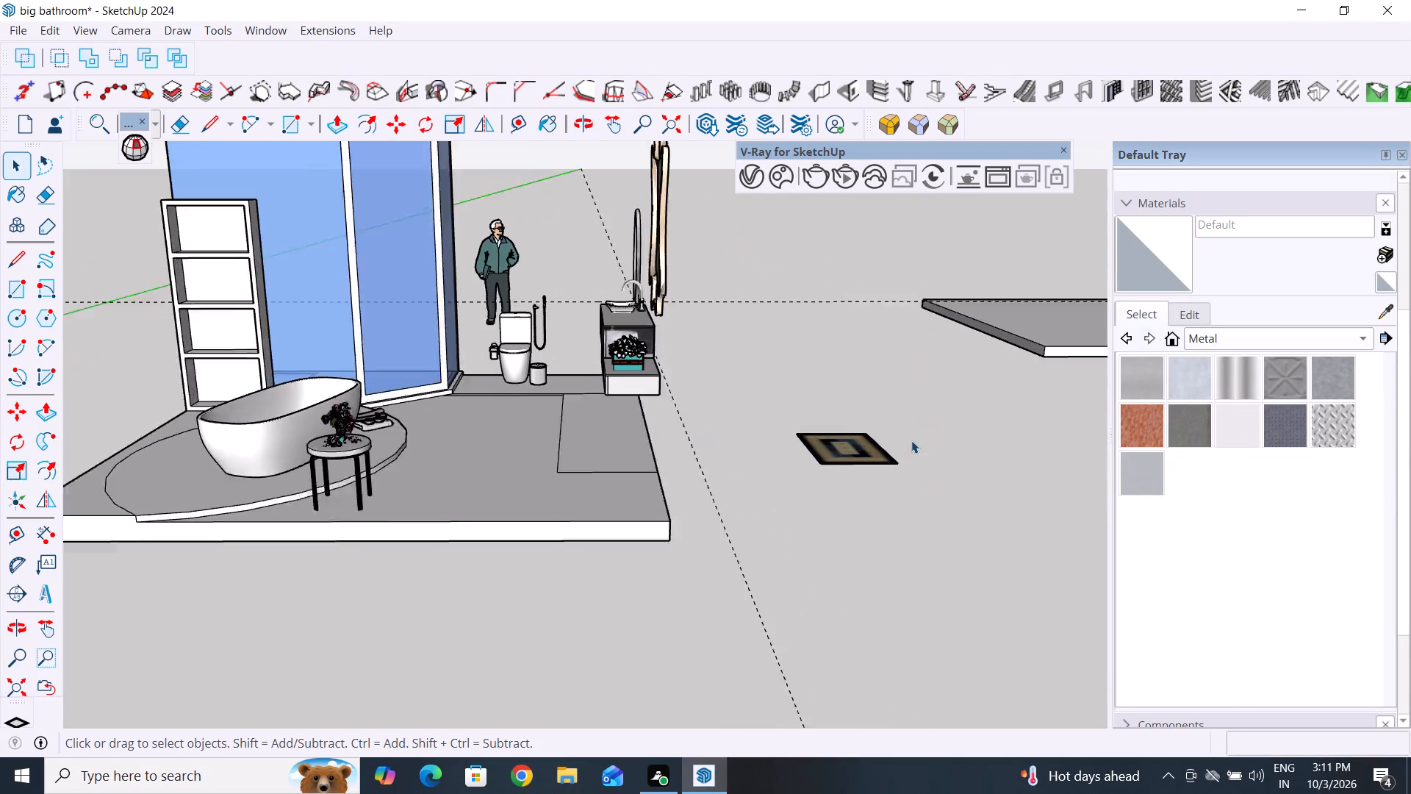
pyautogui.scroll(5, 911, 440)
pyautogui.scroll(-11, 841, 487)
pyautogui.click(846, 476)
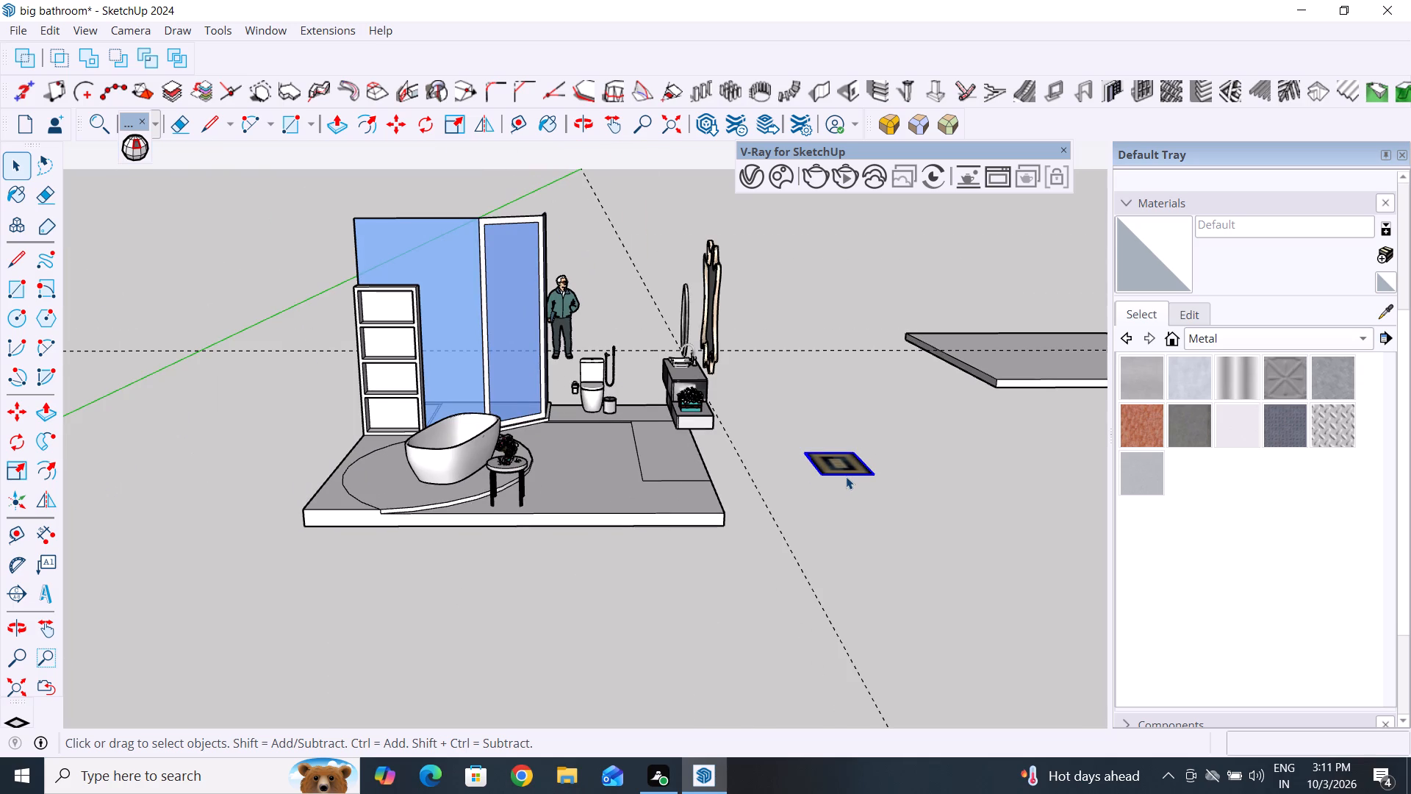
pyautogui.press('m')
pyautogui.click(877, 469)
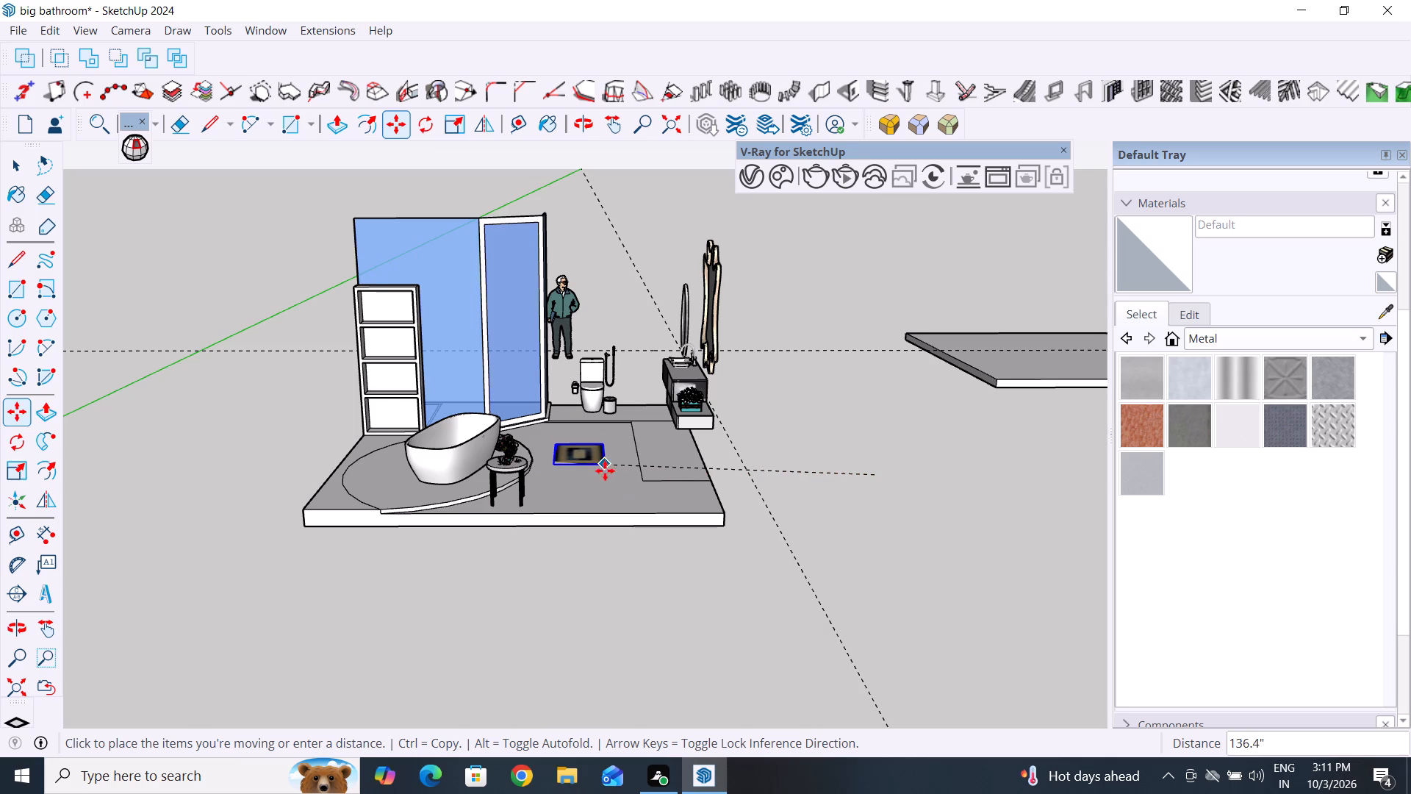
pyautogui.click(602, 476)
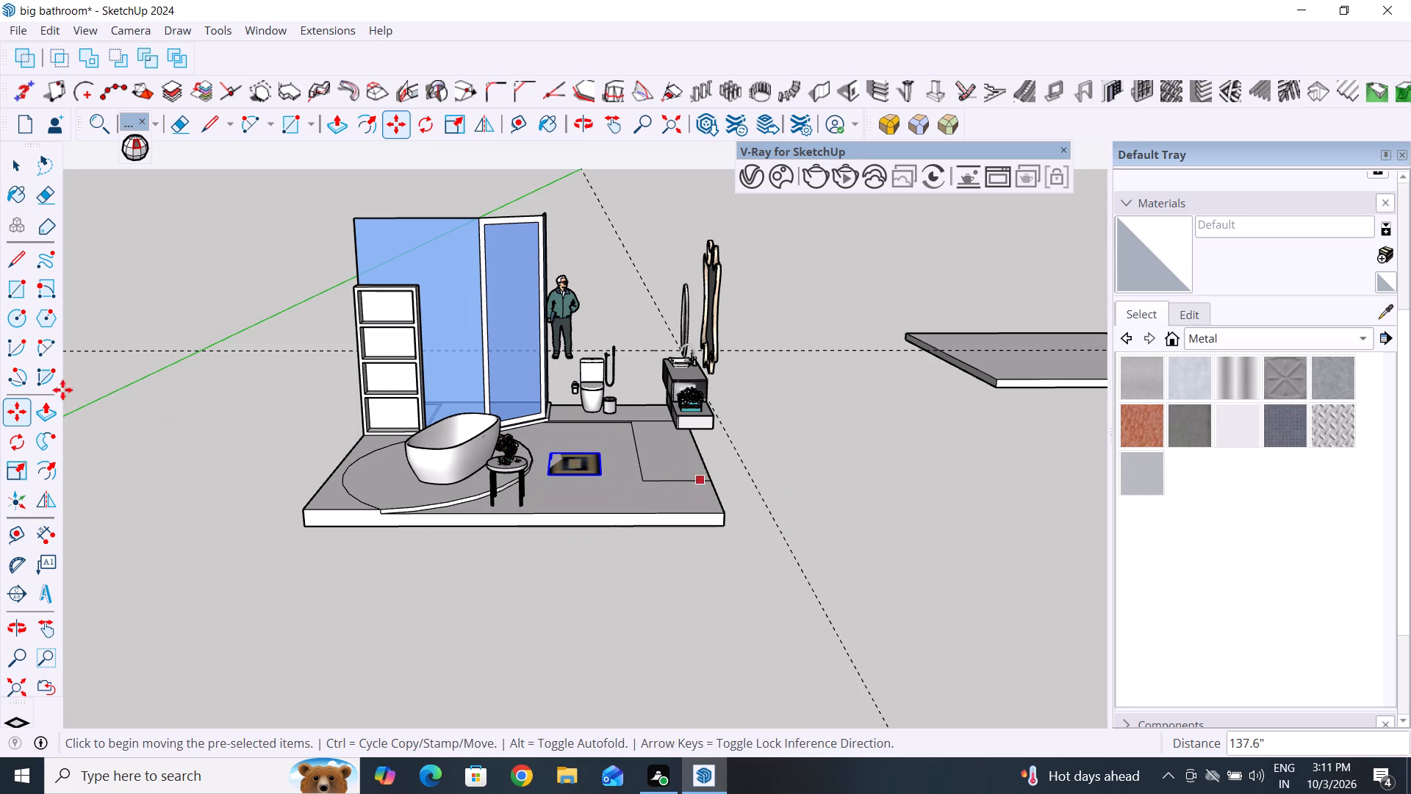
pyautogui.click(13, 171)
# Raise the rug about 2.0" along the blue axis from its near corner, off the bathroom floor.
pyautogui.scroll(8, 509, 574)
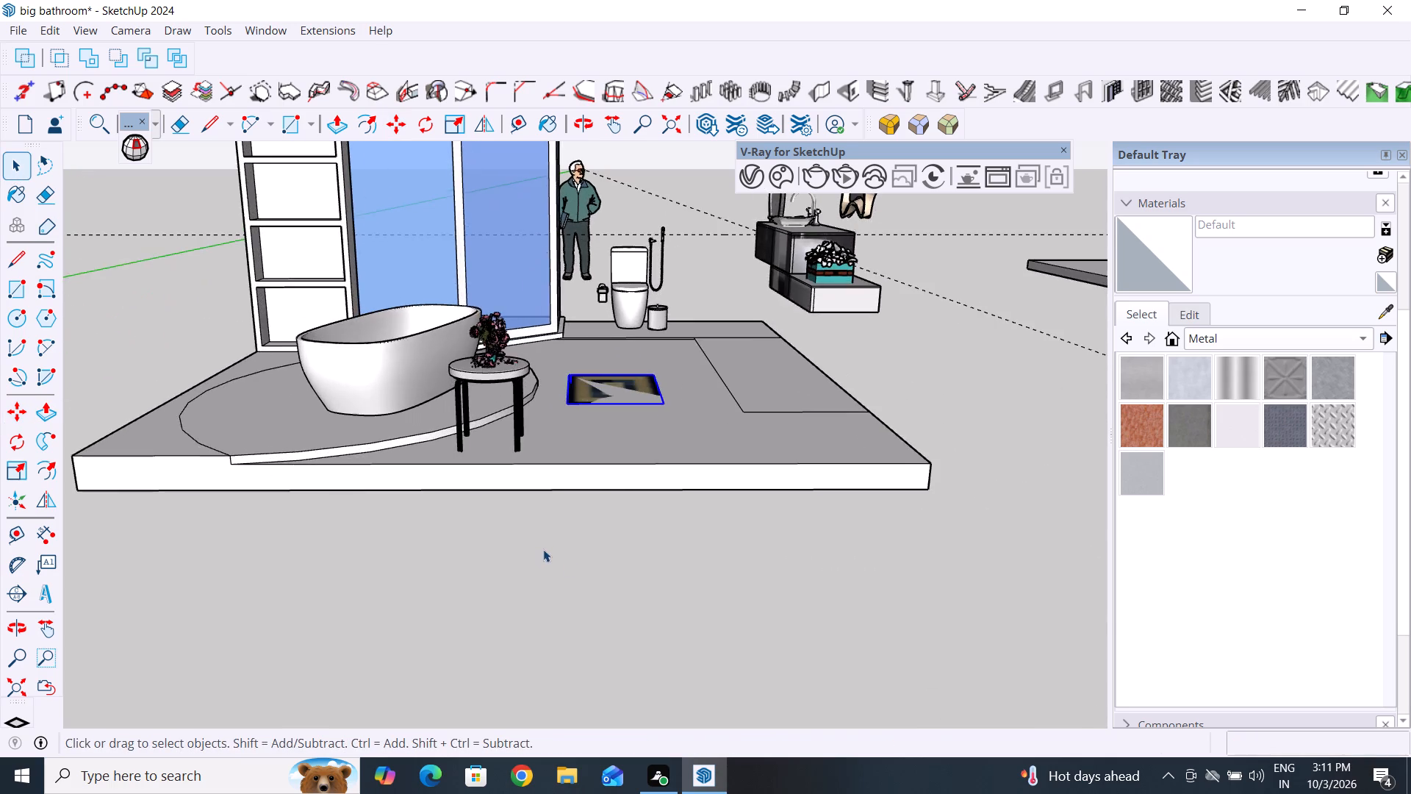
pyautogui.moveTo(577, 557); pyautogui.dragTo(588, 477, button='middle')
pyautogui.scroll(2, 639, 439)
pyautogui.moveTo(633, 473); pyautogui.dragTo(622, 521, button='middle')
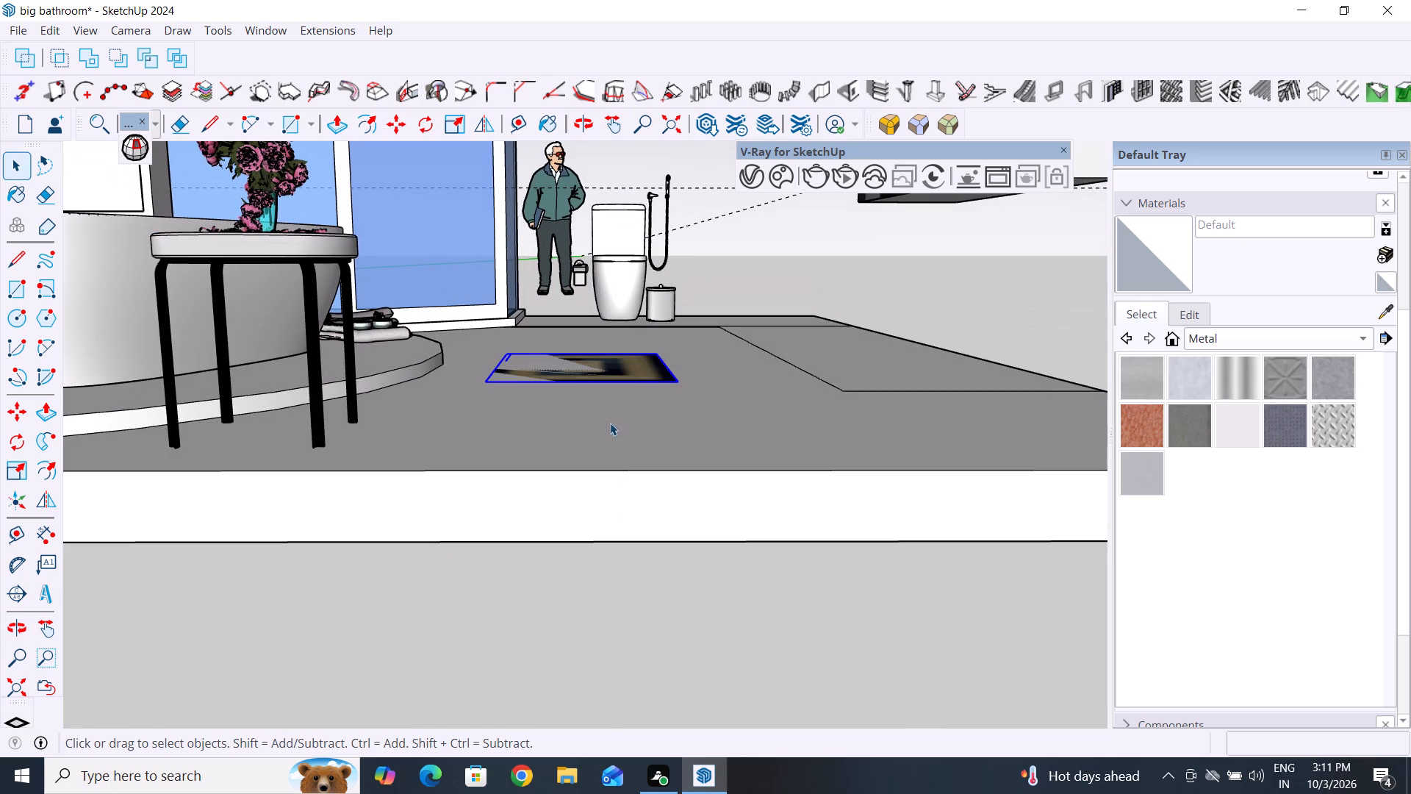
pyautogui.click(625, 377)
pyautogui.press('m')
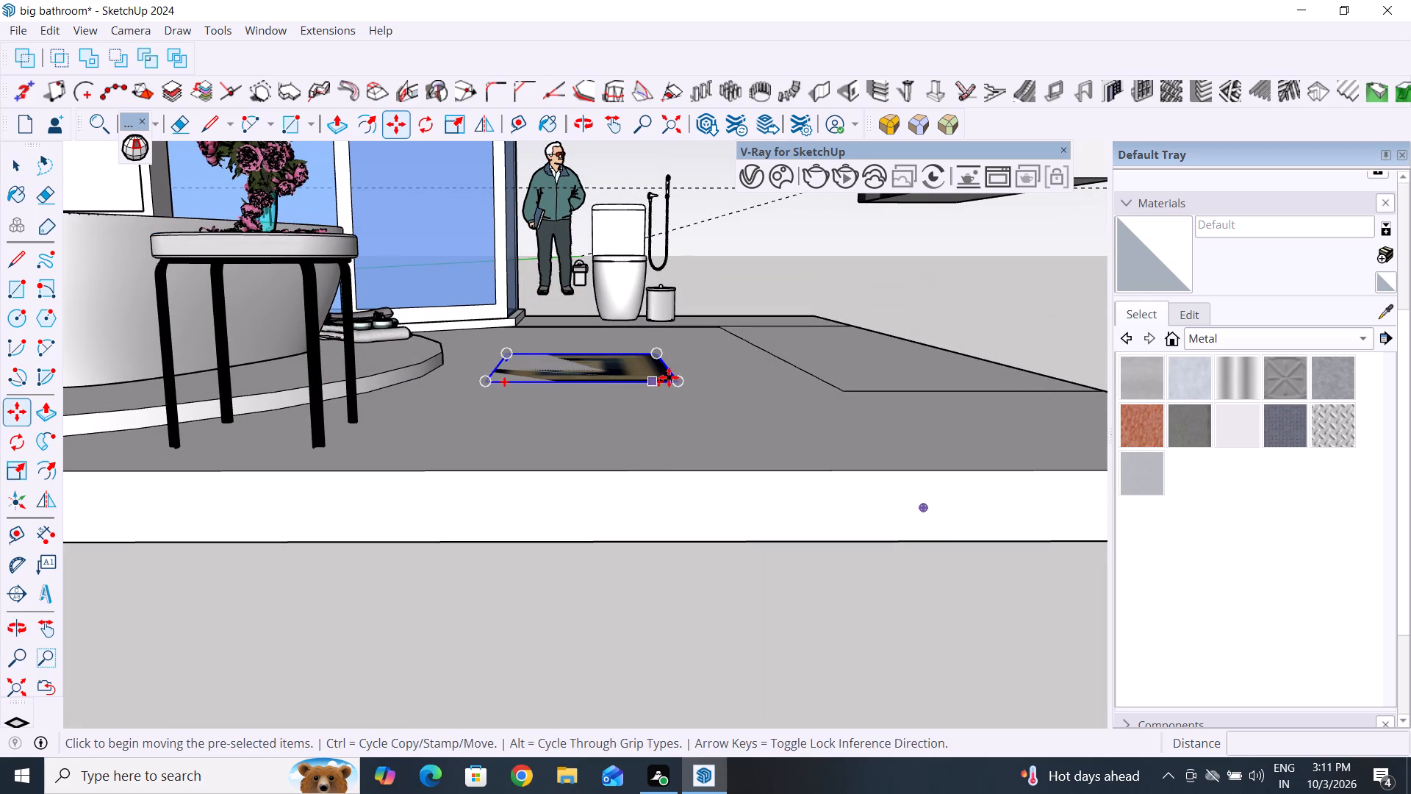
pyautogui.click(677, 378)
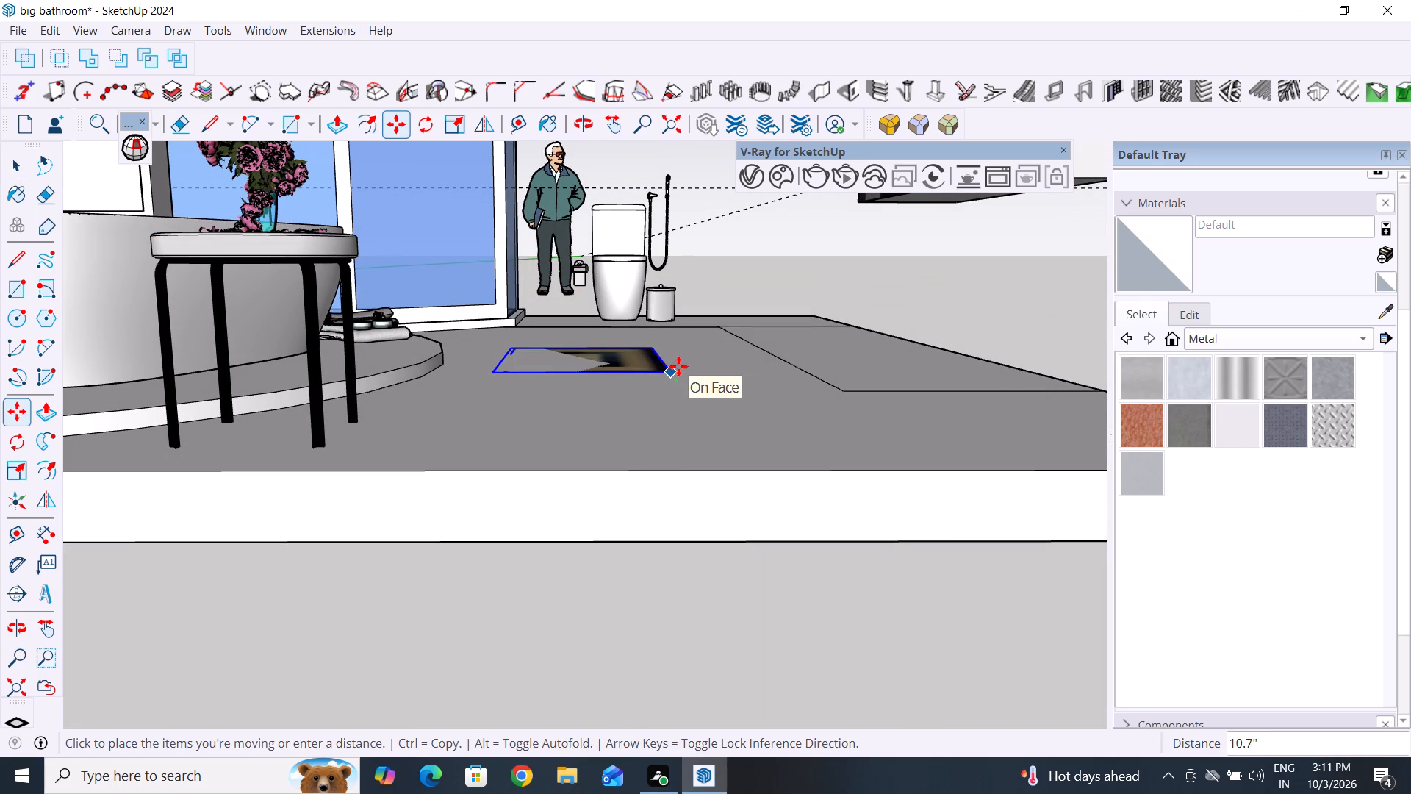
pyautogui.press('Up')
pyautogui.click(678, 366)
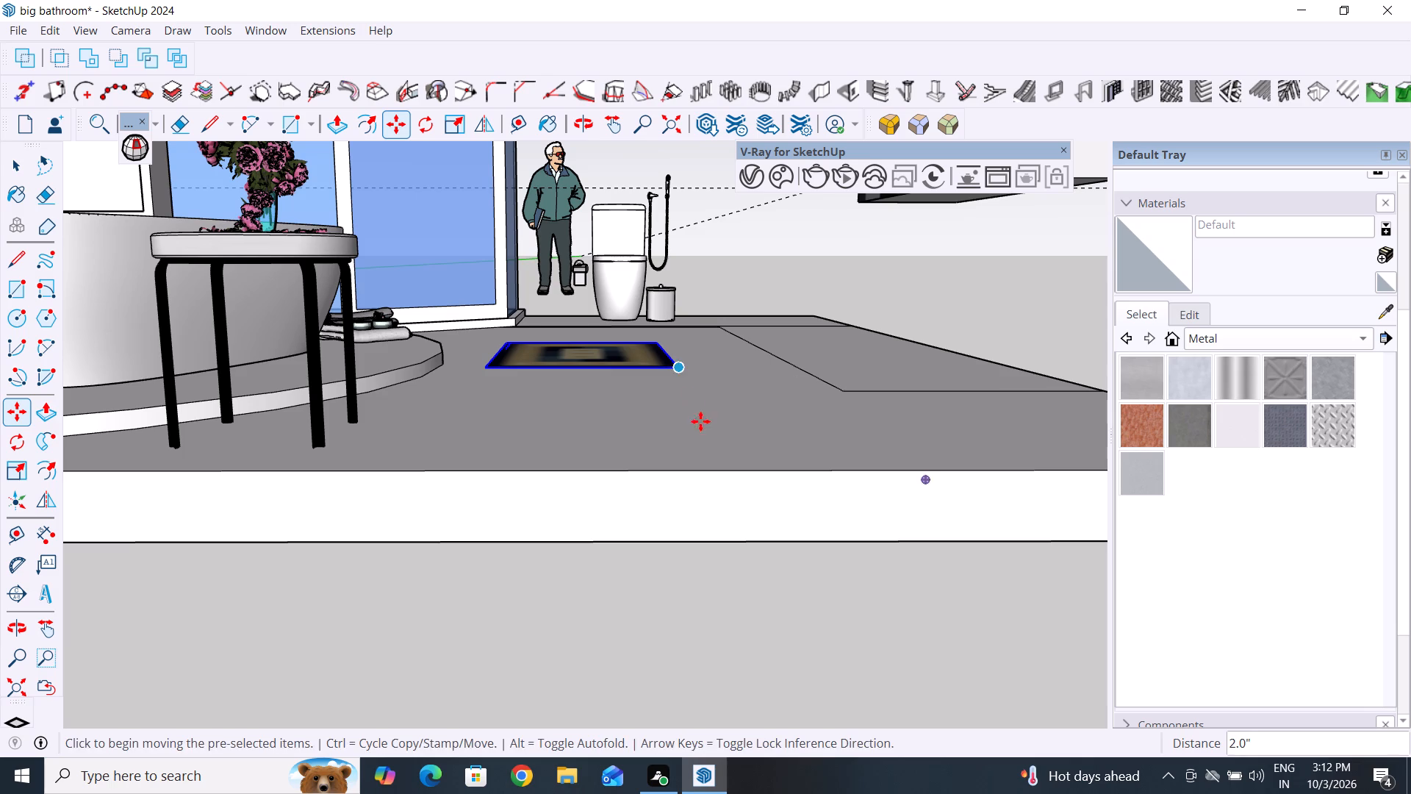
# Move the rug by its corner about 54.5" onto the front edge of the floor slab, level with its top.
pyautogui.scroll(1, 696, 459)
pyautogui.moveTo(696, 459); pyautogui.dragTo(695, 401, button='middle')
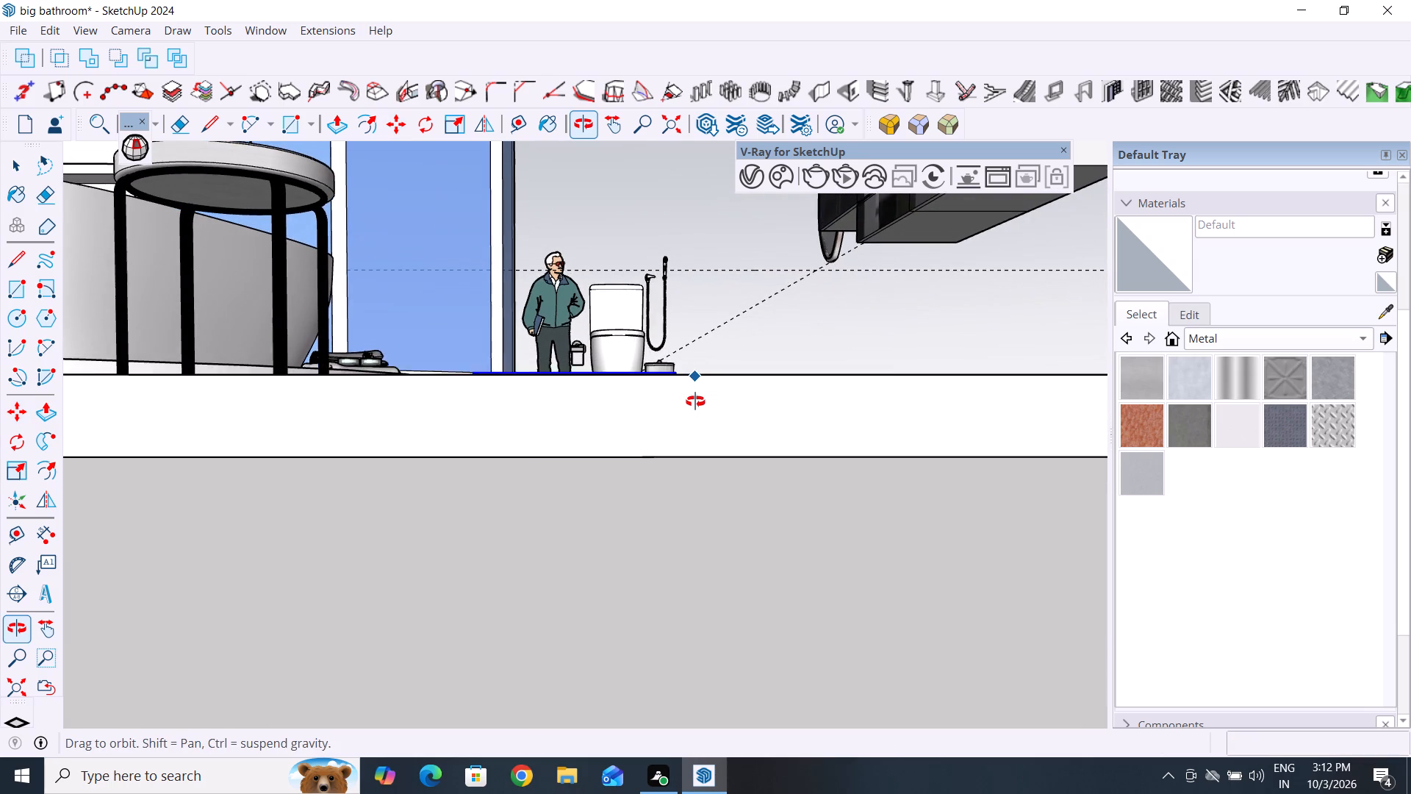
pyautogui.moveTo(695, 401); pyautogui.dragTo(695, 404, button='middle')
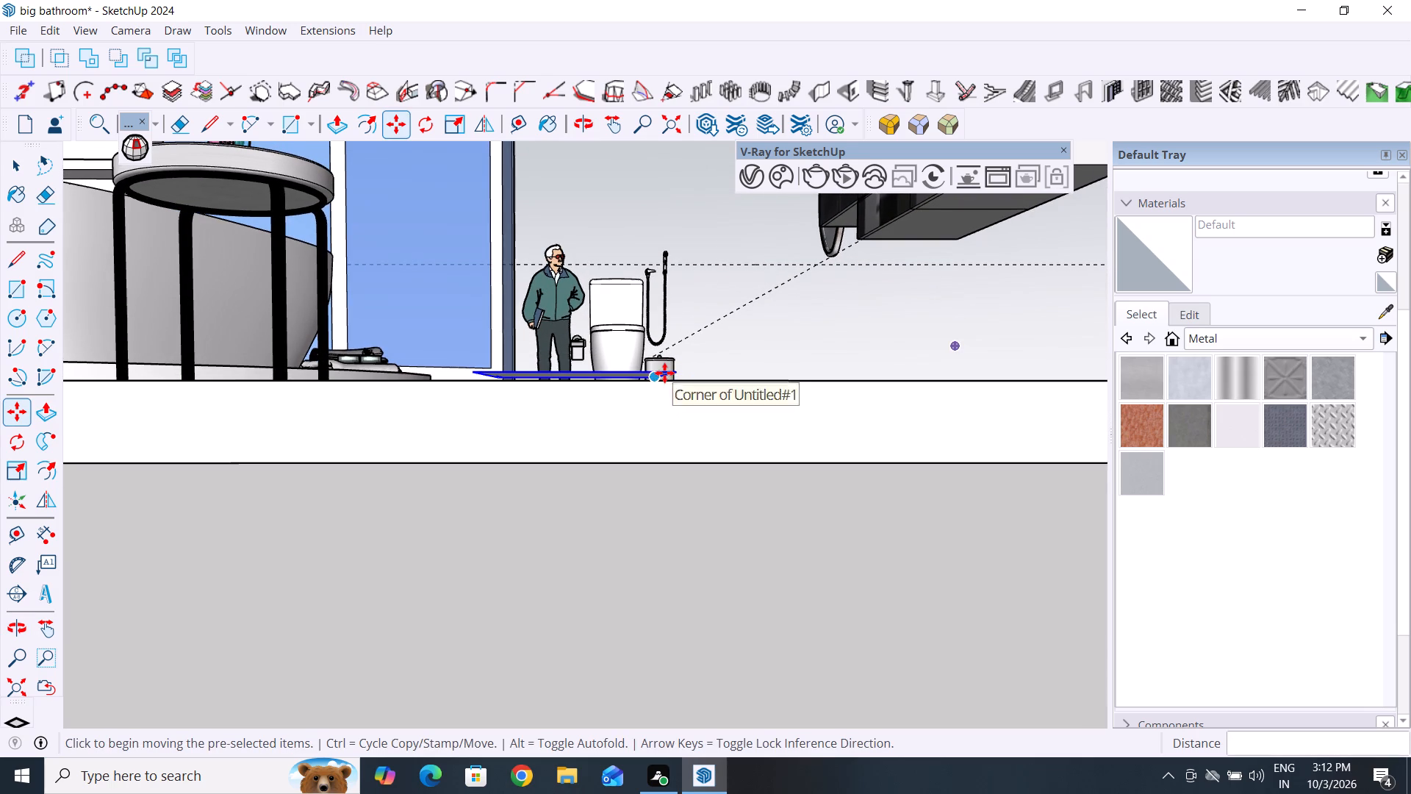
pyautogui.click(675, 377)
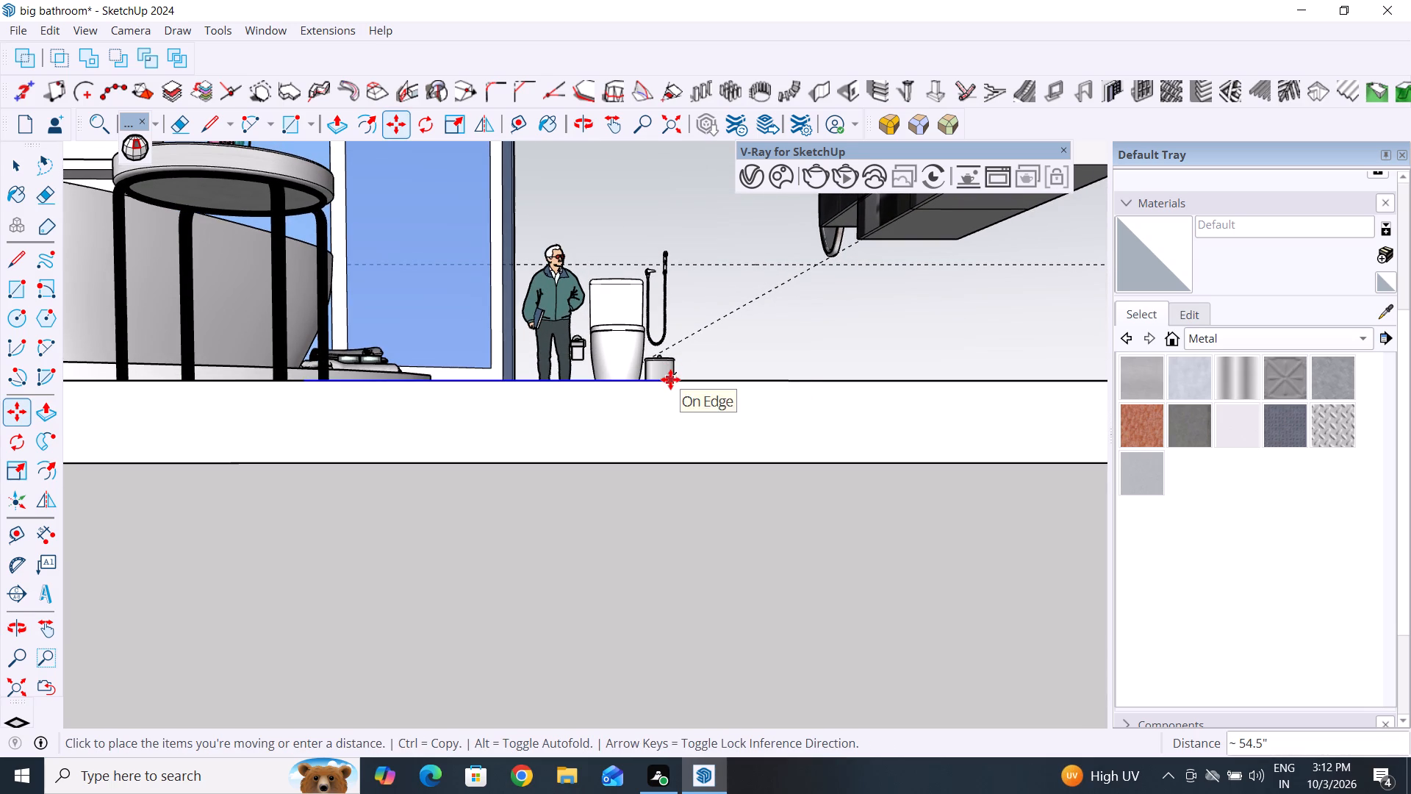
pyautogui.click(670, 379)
# Move the rug by its corner about 47.1" across the floor, between the bathtub platform and the vanity.
pyautogui.moveTo(714, 473); pyautogui.dragTo(677, 582, button='middle')
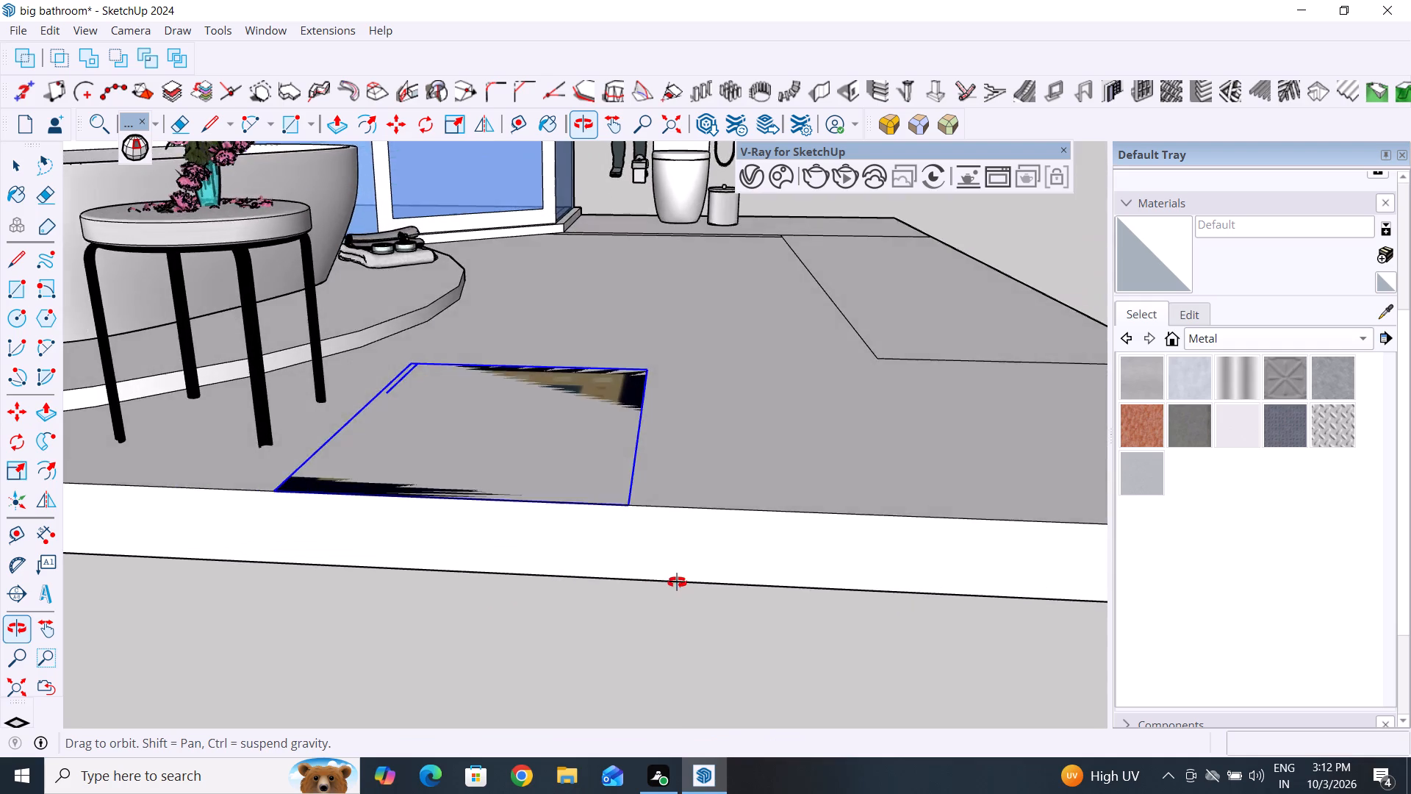
pyautogui.moveTo(677, 582); pyautogui.dragTo(528, 773, button='middle')
pyautogui.click(673, 379)
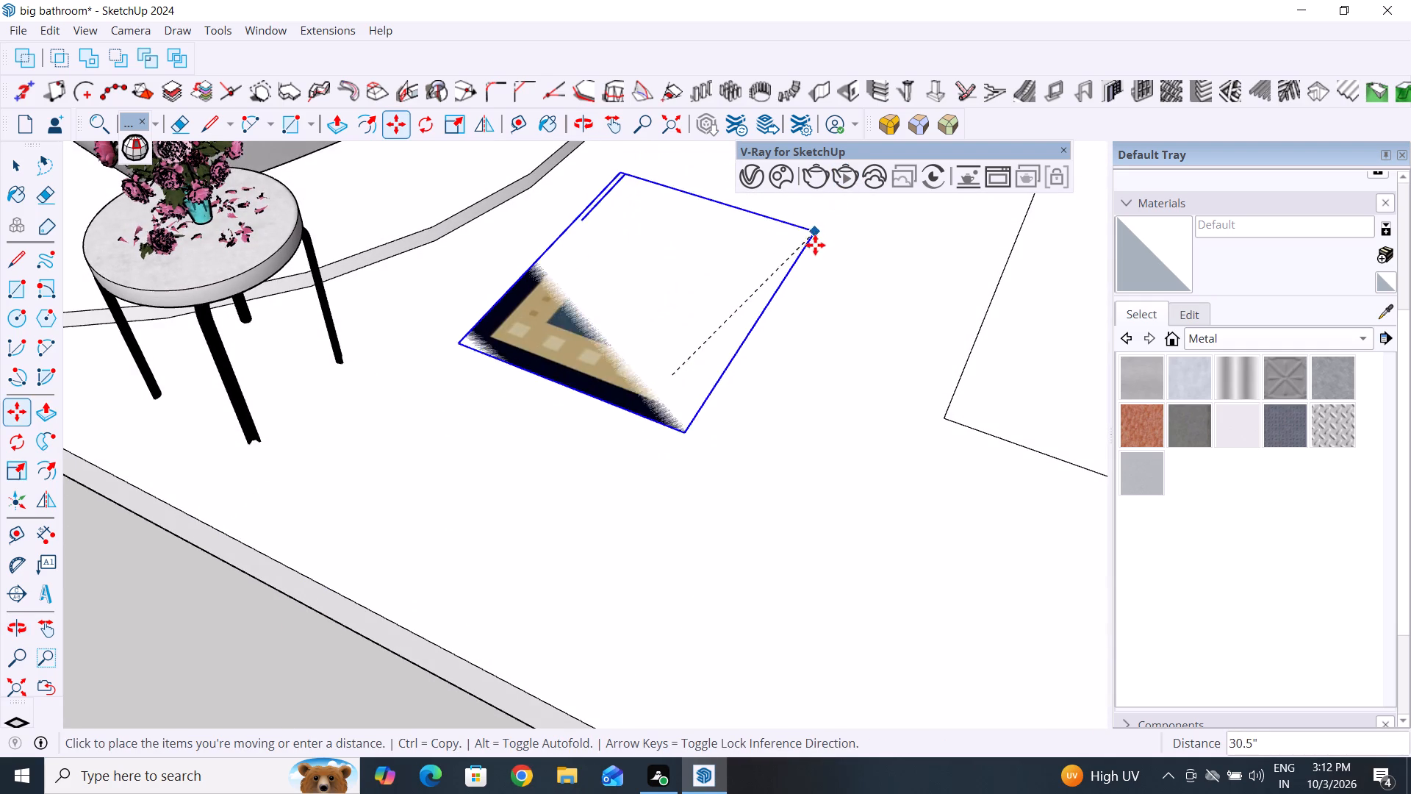
pyautogui.scroll(-5, 609, 480)
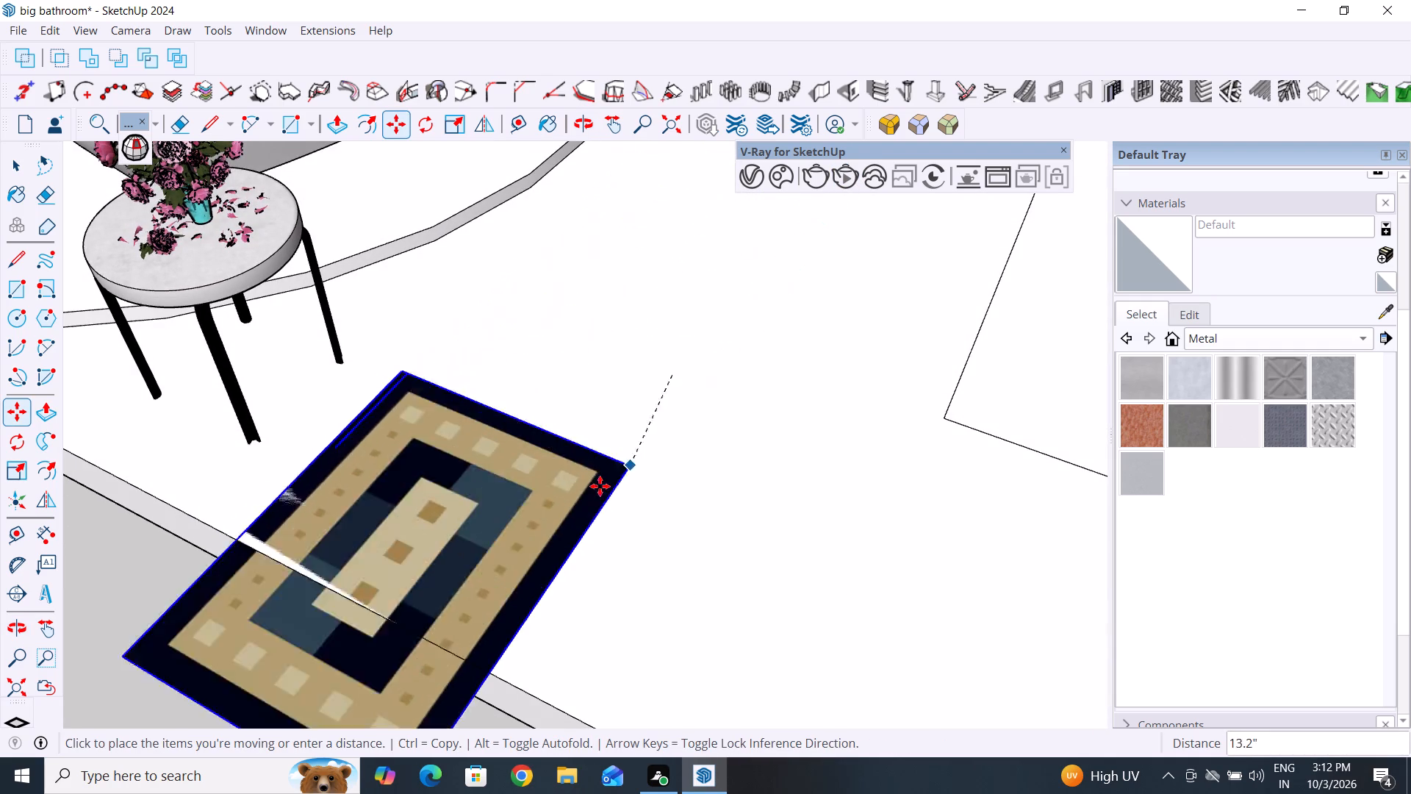
pyautogui.scroll(-7, 600, 486)
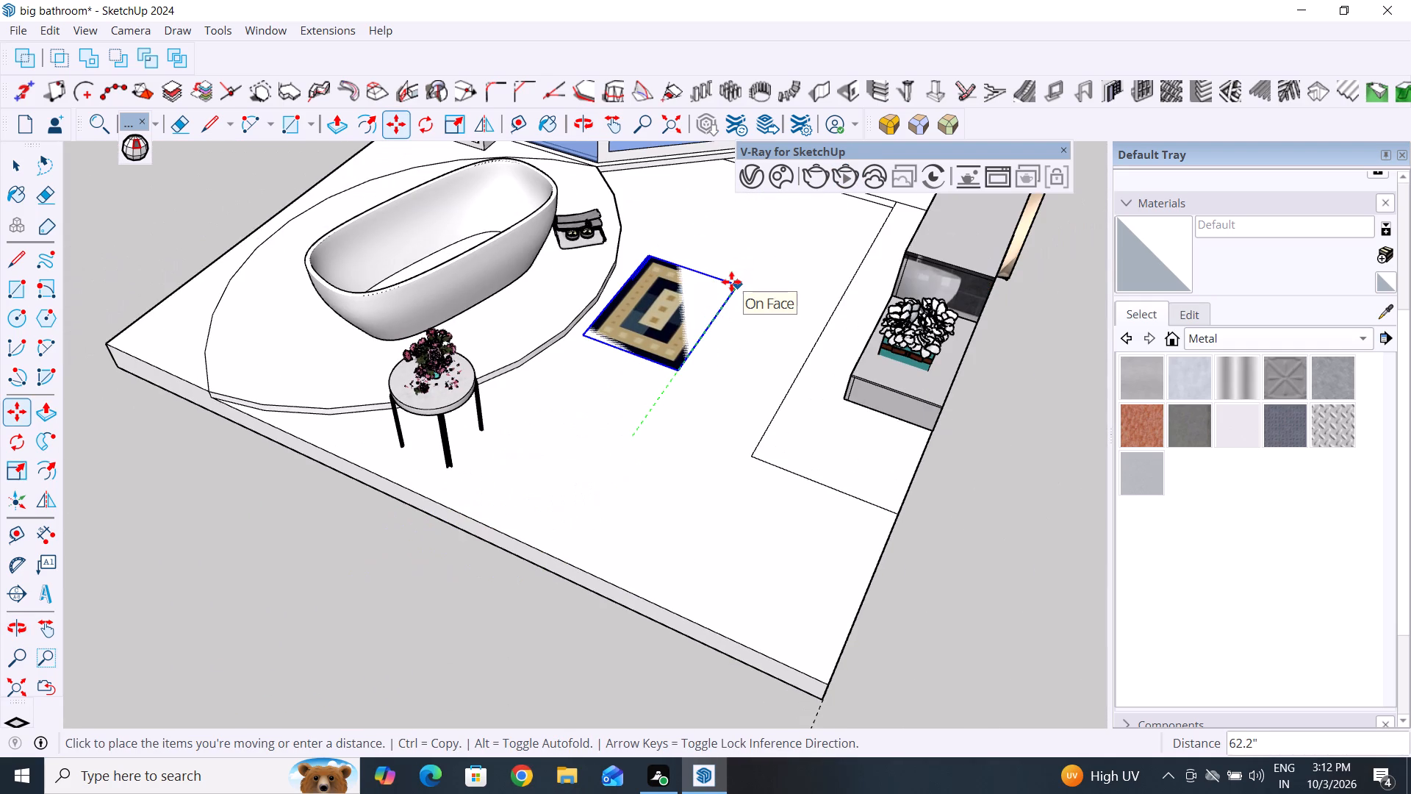
pyautogui.click(711, 315)
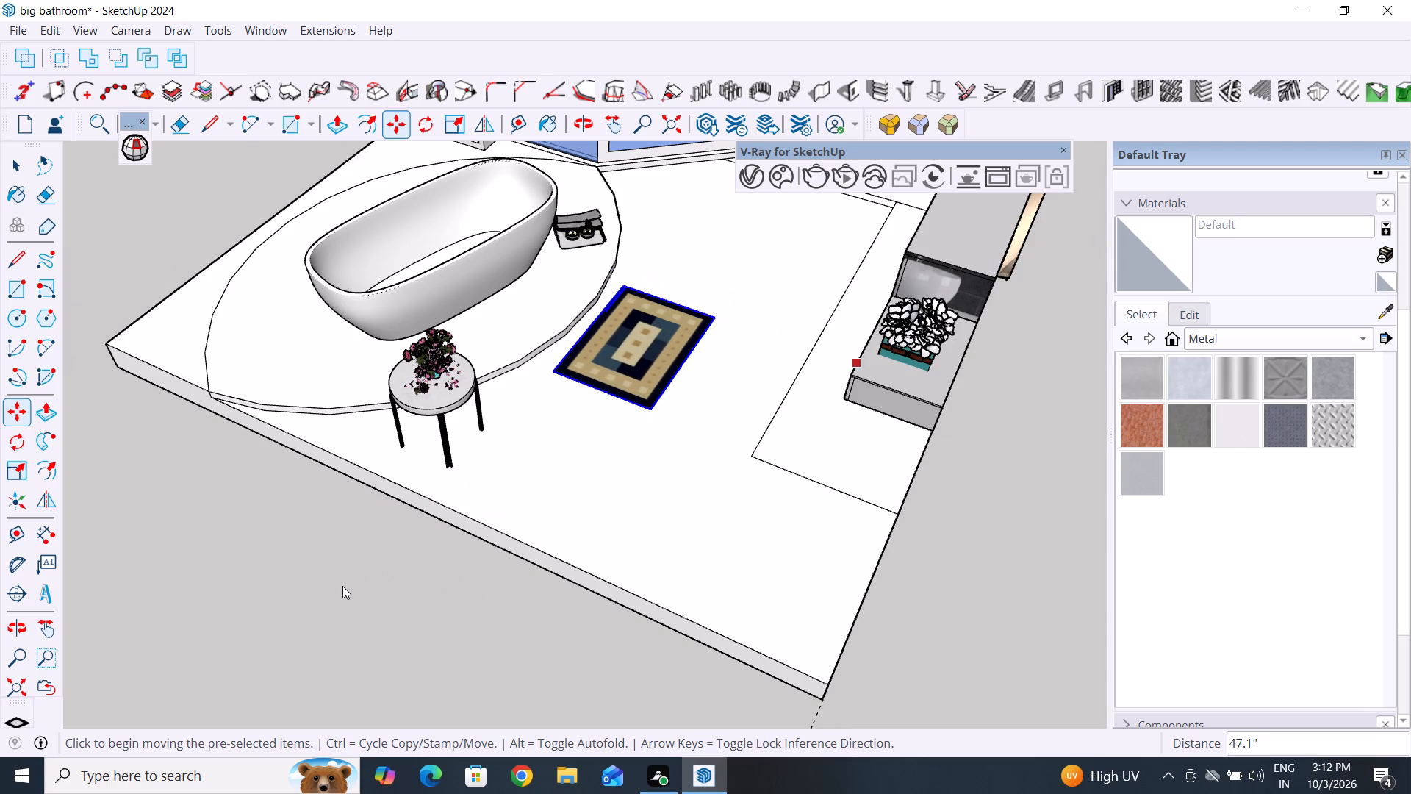
pyautogui.click(13, 162)
pyautogui.click(342, 586)
# Examine the bathroom from several angles to check the rug's placement among the bathtub, vanity and shelf unit.
pyautogui.scroll(-6, 726, 456)
pyautogui.scroll(-4, 625, 536)
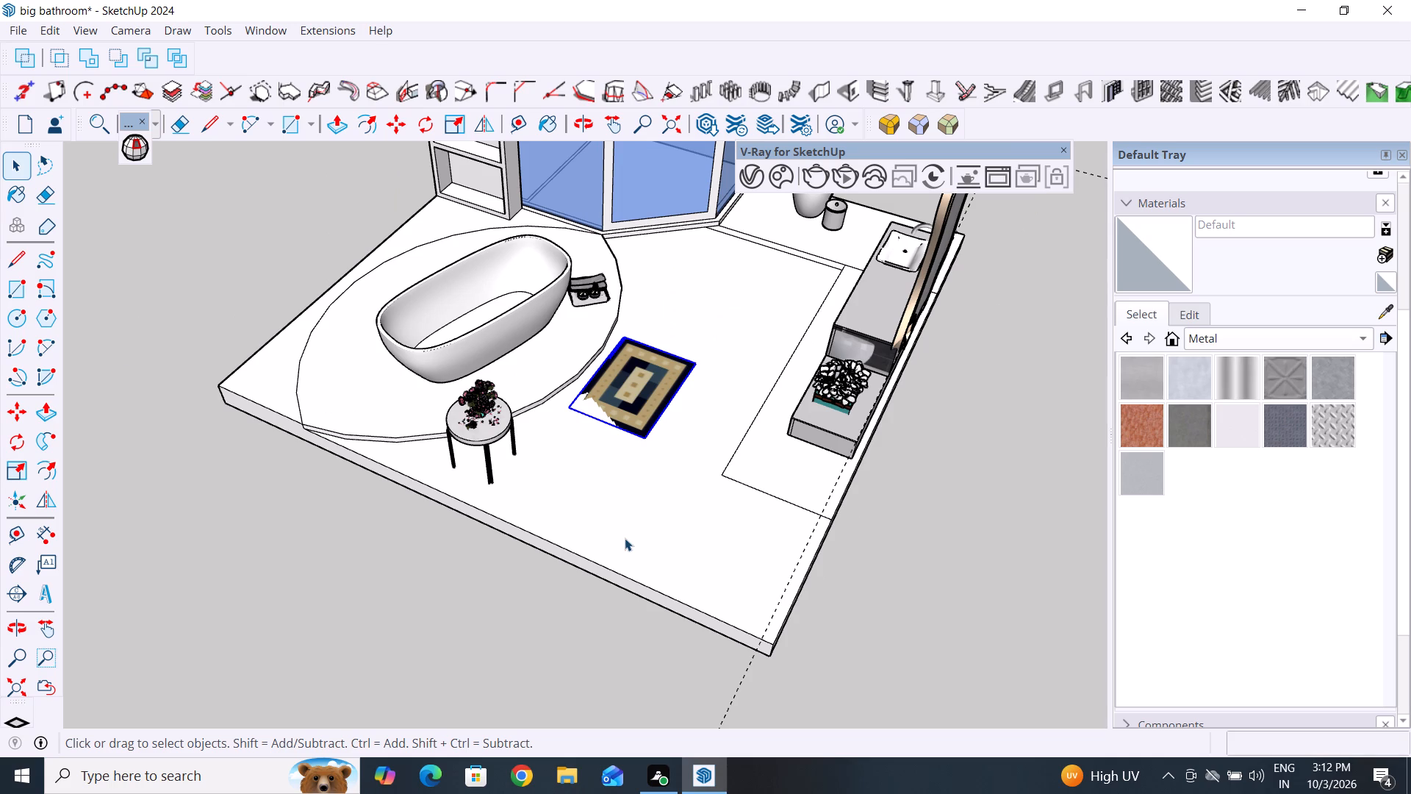
pyautogui.scroll(-4, 470, 476)
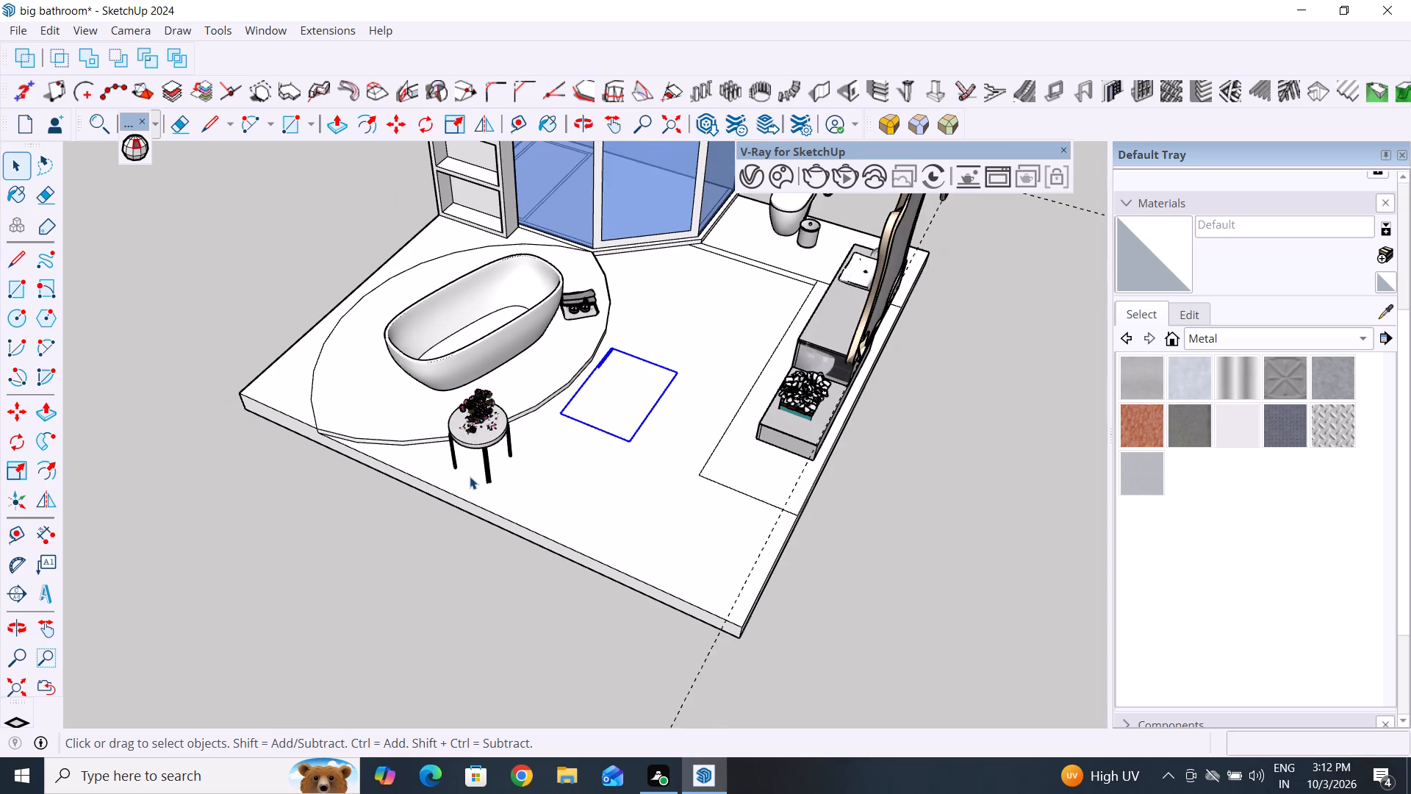
pyautogui.scroll(-5, 470, 476)
pyautogui.moveTo(521, 526); pyautogui.dragTo(595, 445, button='middle')
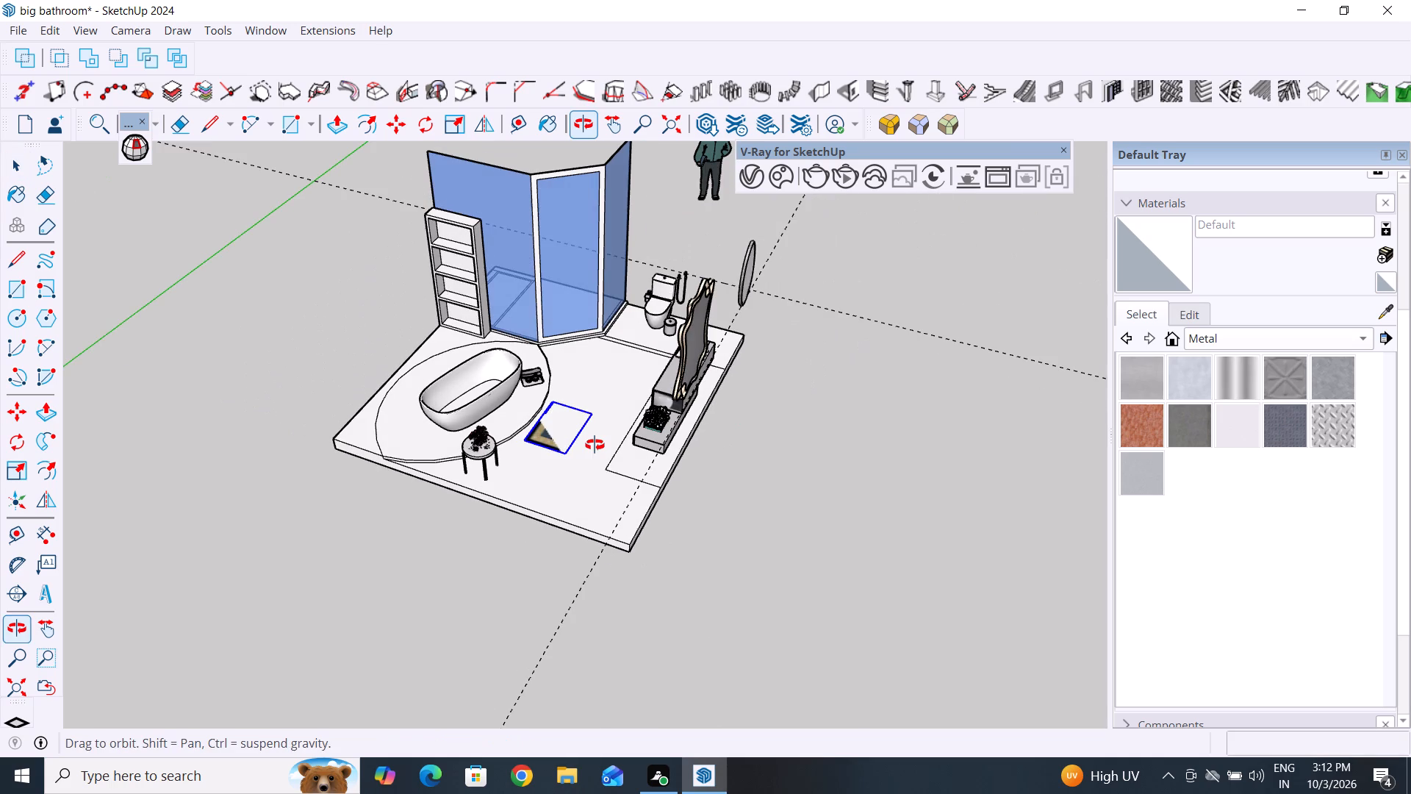
pyautogui.moveTo(595, 445); pyautogui.dragTo(697, 346, button='middle')
pyautogui.moveTo(596, 429); pyautogui.dragTo(595, 421, button='middle')
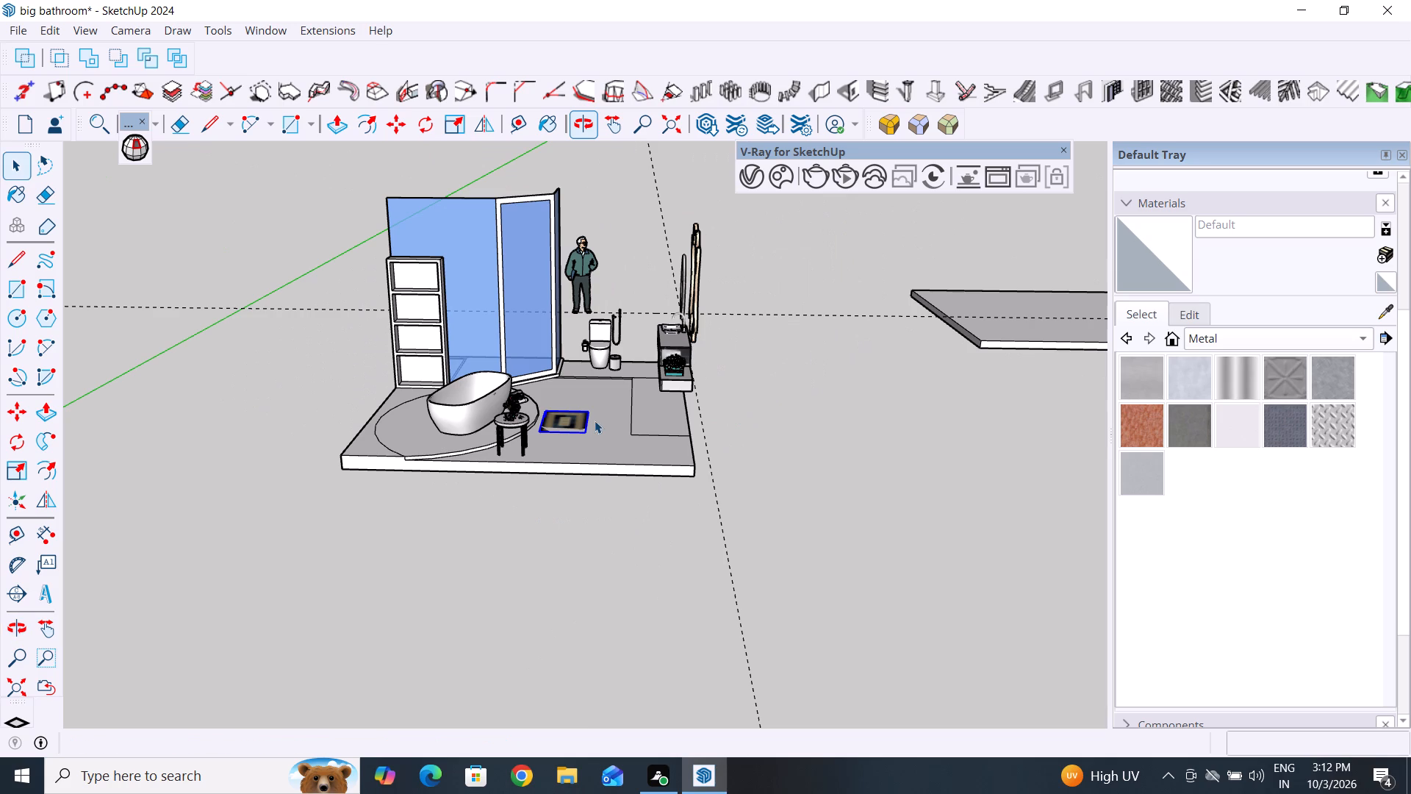
pyautogui.moveTo(595, 421); pyautogui.dragTo(908, 503, button='middle')
pyautogui.scroll(4, 647, 275)
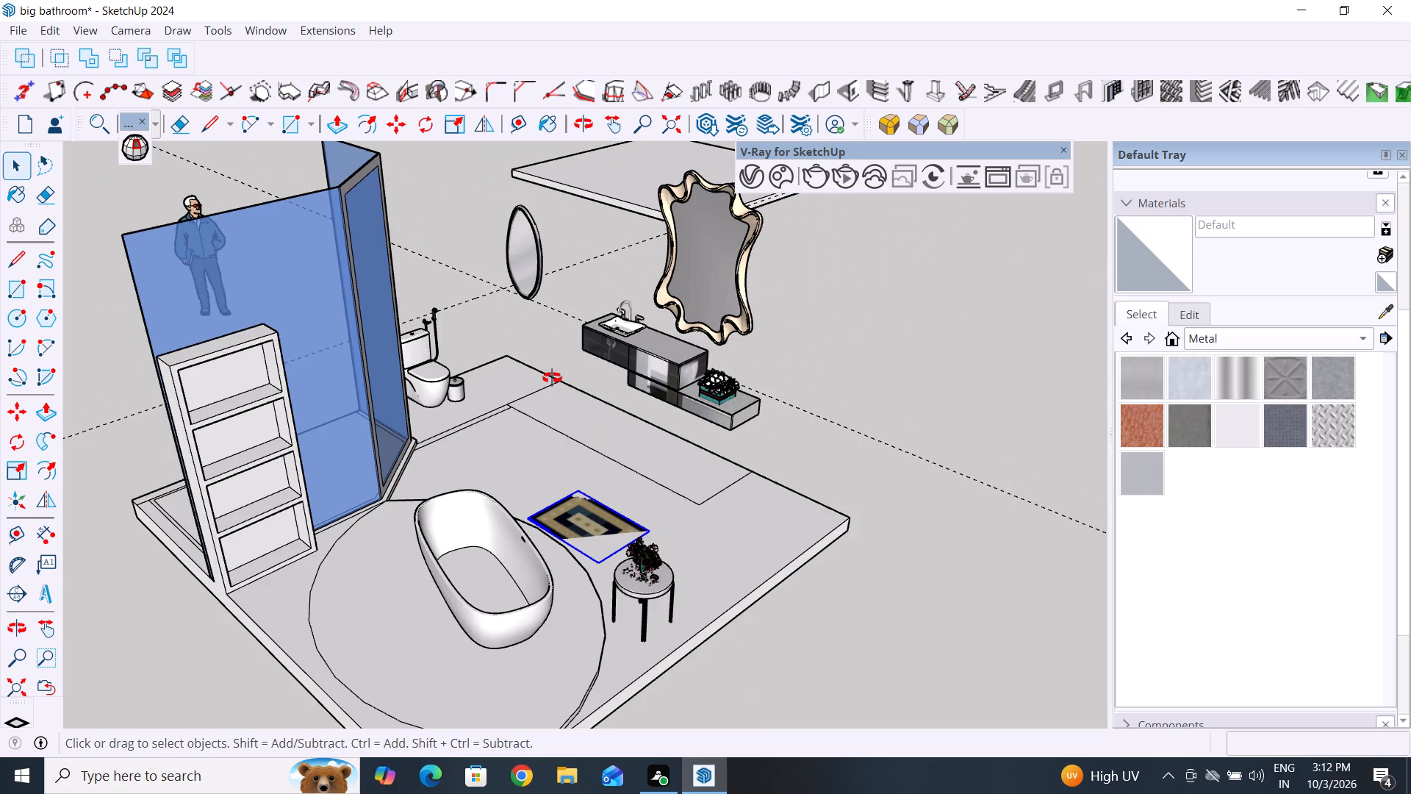
pyautogui.moveTo(625, 368); pyautogui.dragTo(430, 357, button='middle')
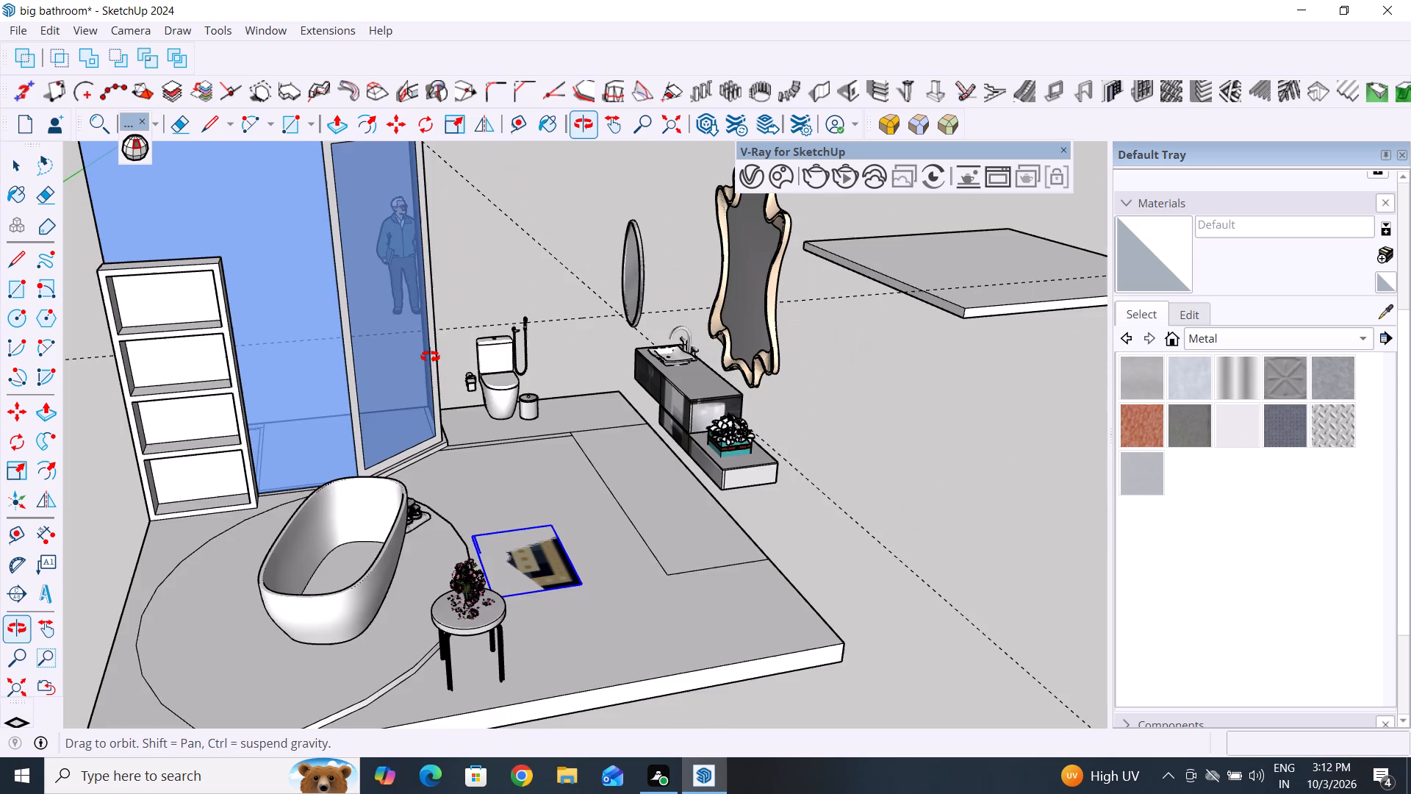
pyautogui.moveTo(430, 357); pyautogui.dragTo(366, 387, button='middle')
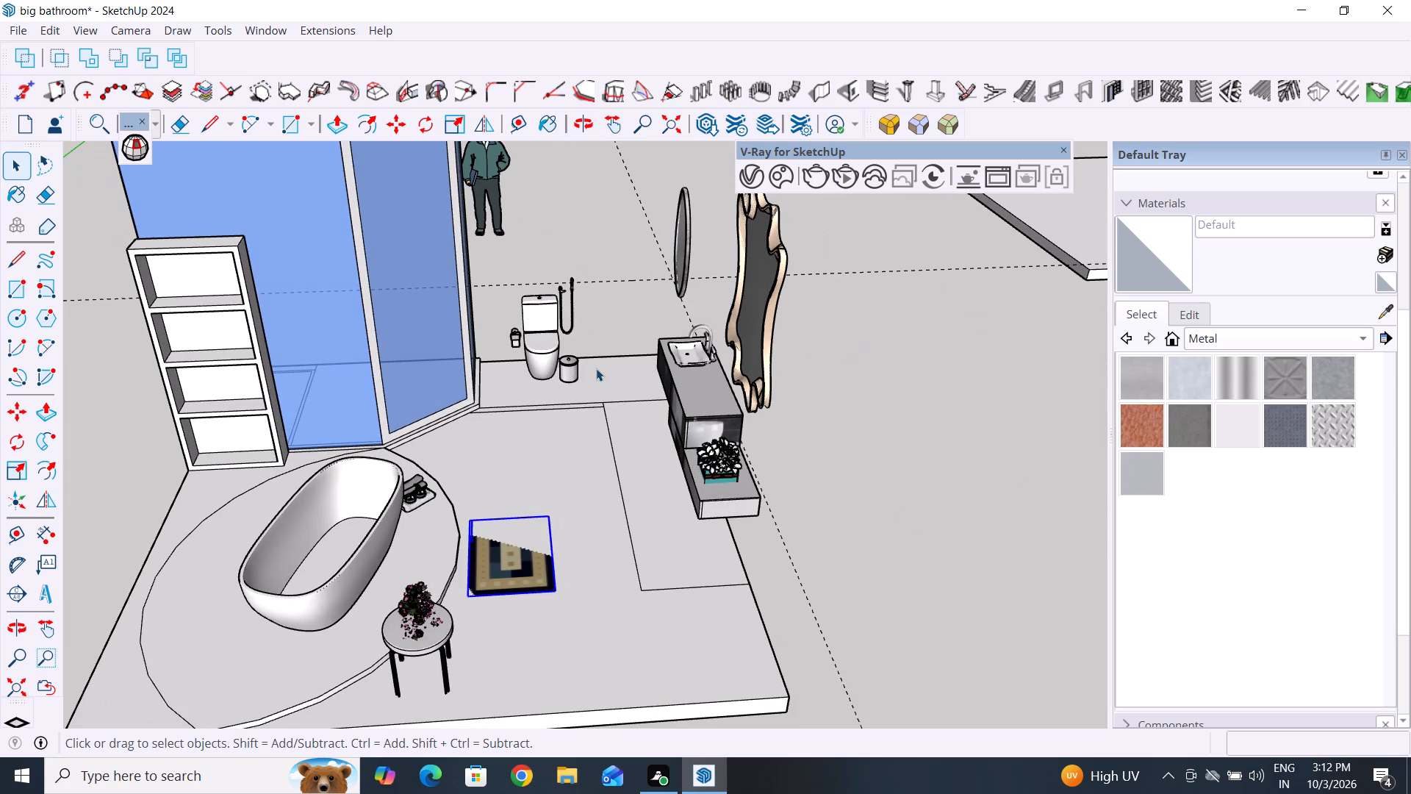
pyautogui.click(241, 414)
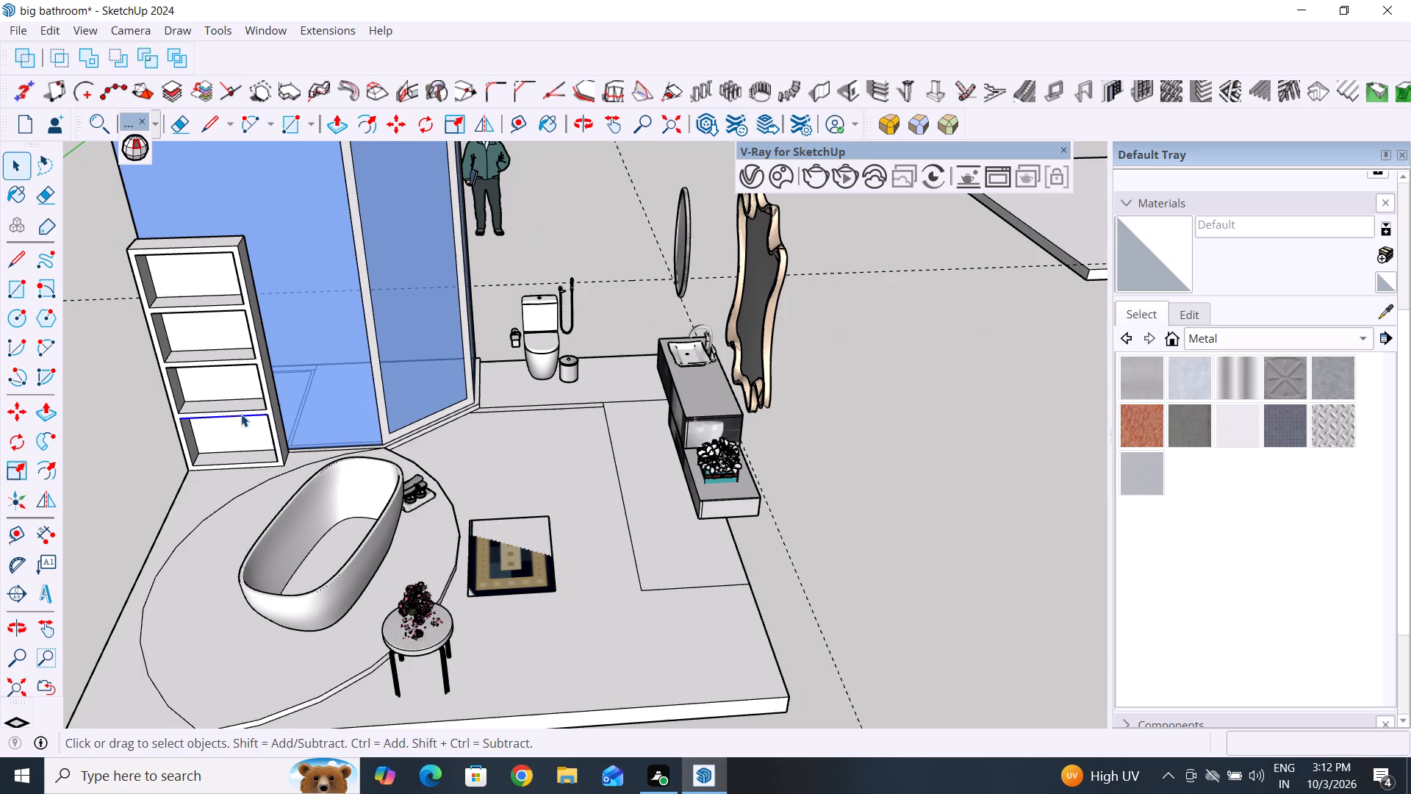
pyautogui.scroll(-7, 828, 416)
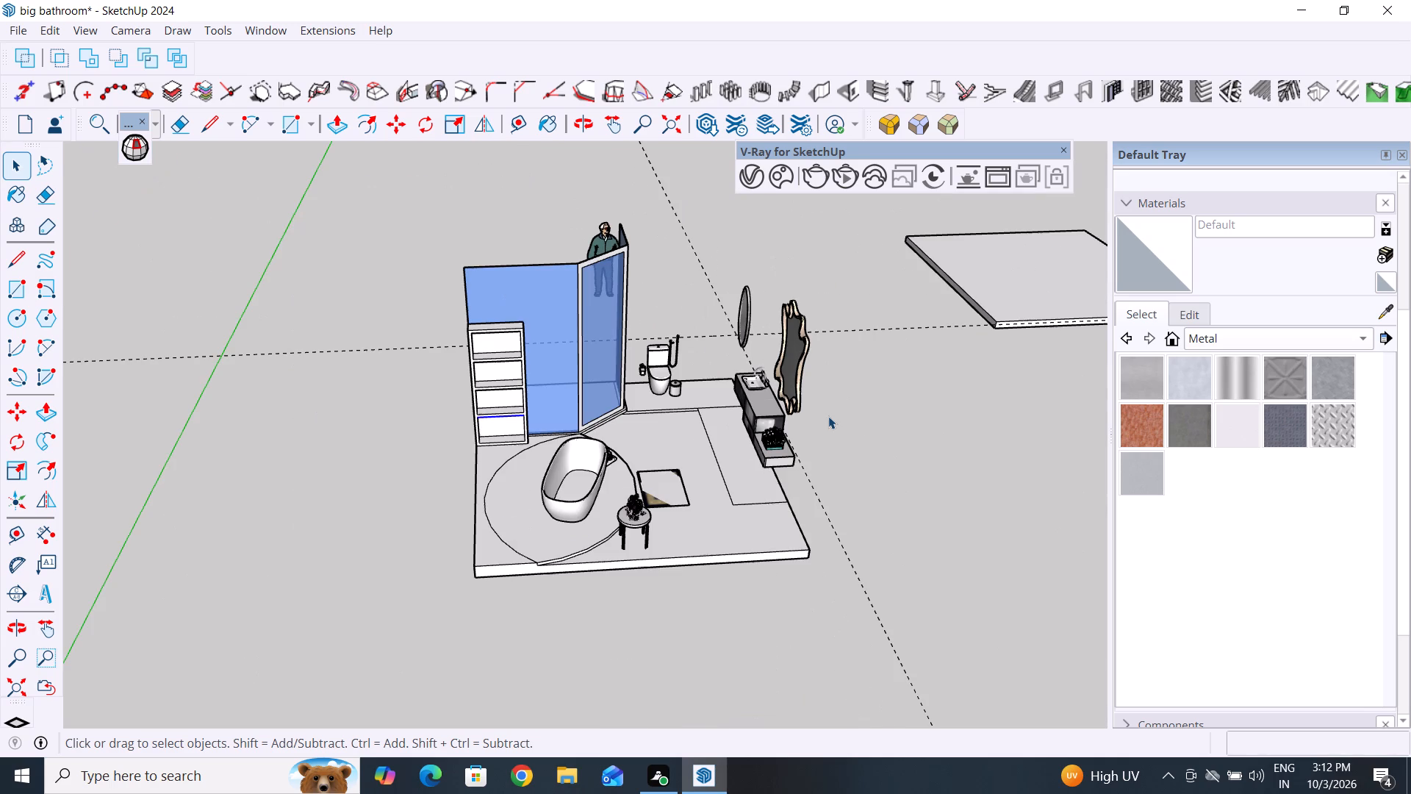
pyautogui.moveTo(685, 548); pyautogui.dragTo(565, 540, button='middle')
pyautogui.moveTo(565, 540); pyautogui.dragTo(475, 483, button='middle')
pyautogui.scroll(5, 475, 483)
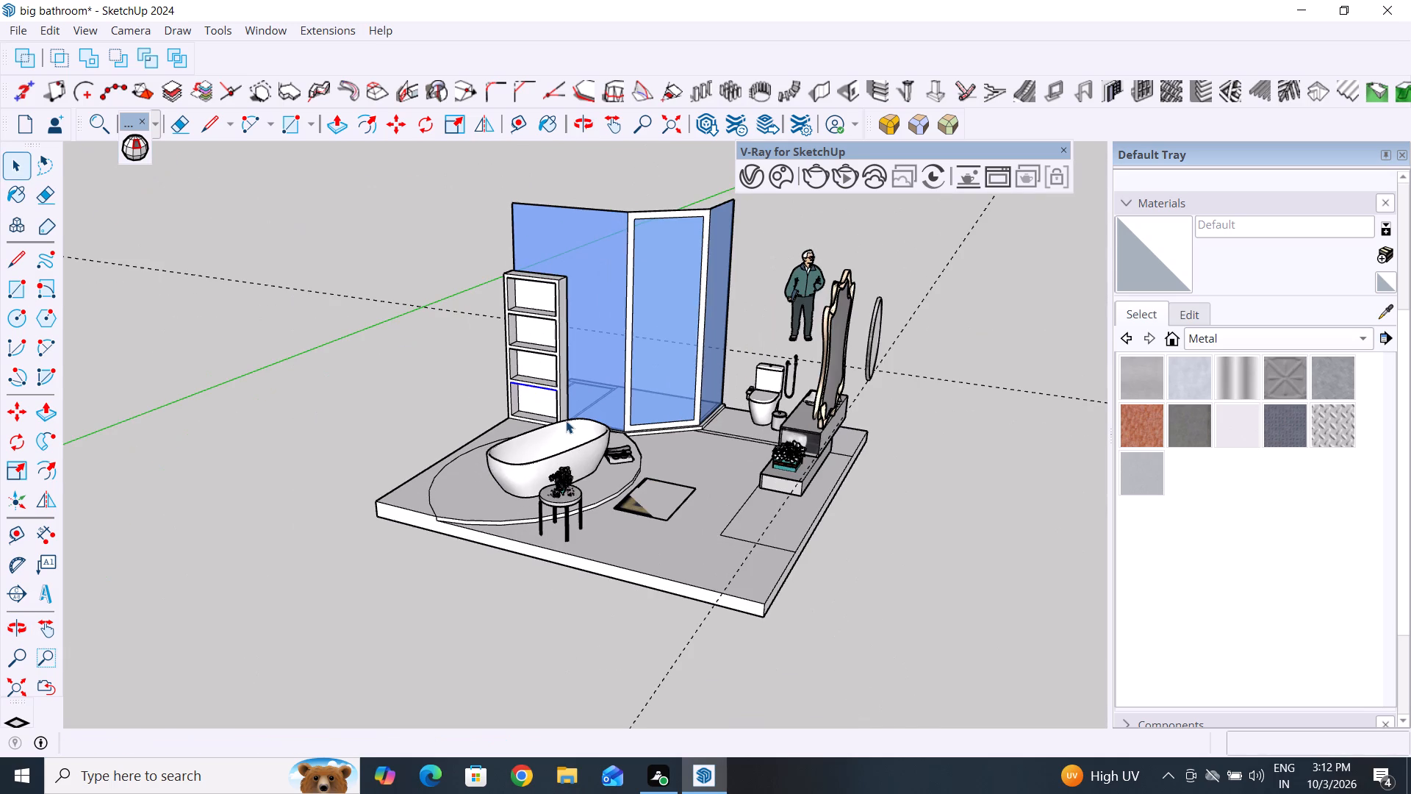
pyautogui.scroll(4, 566, 421)
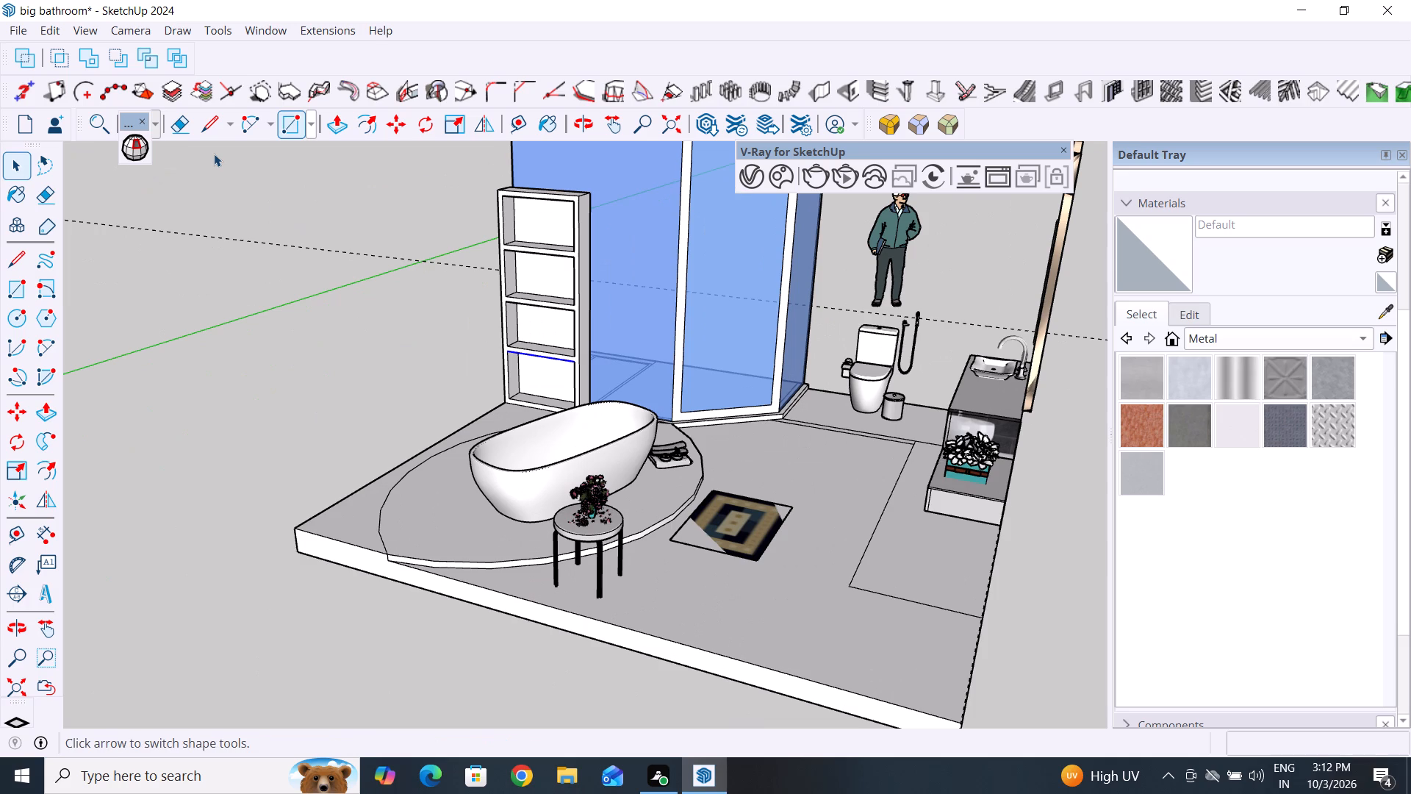
# Open 3D Warehouse and search its models for bathtub.
pyautogui.click(269, 27)
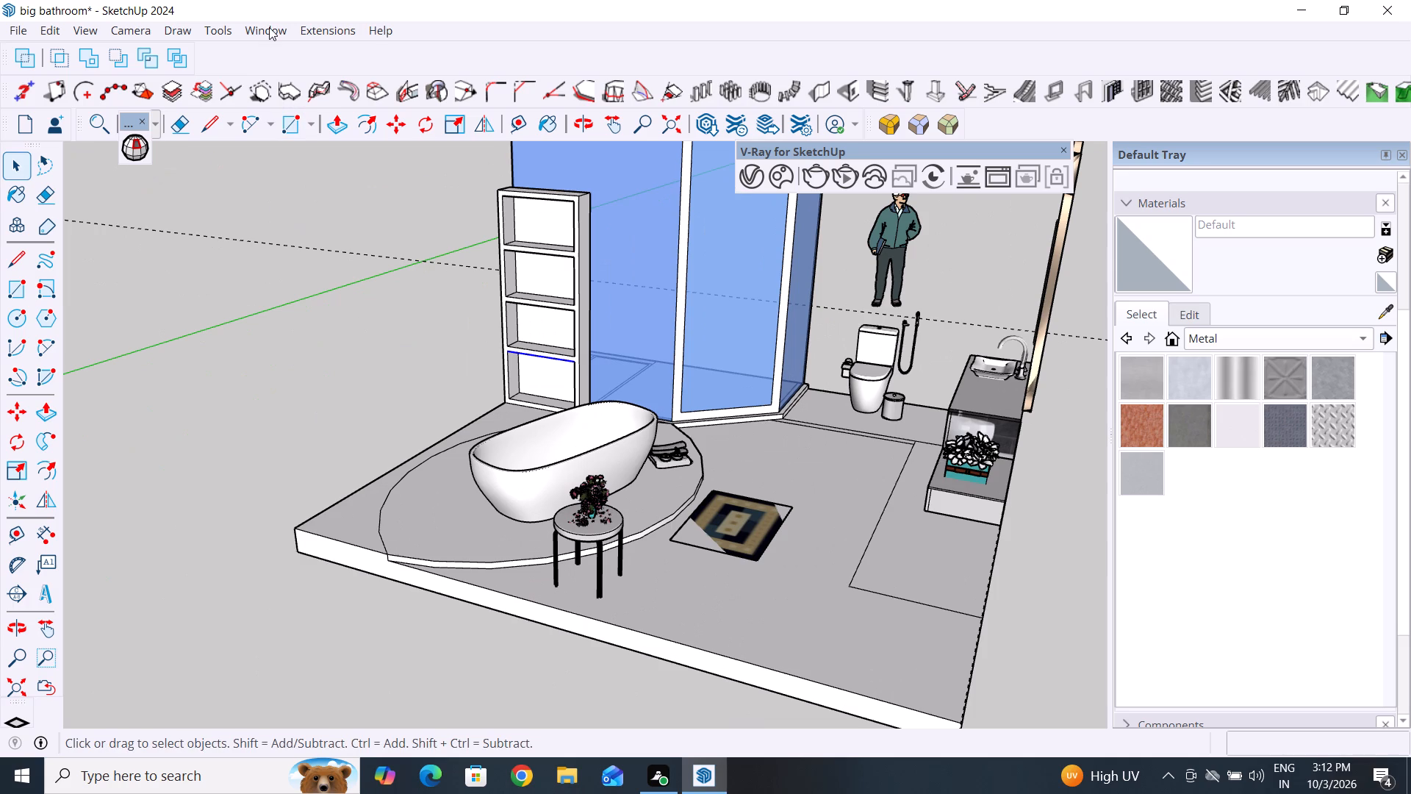
pyautogui.click(346, 176)
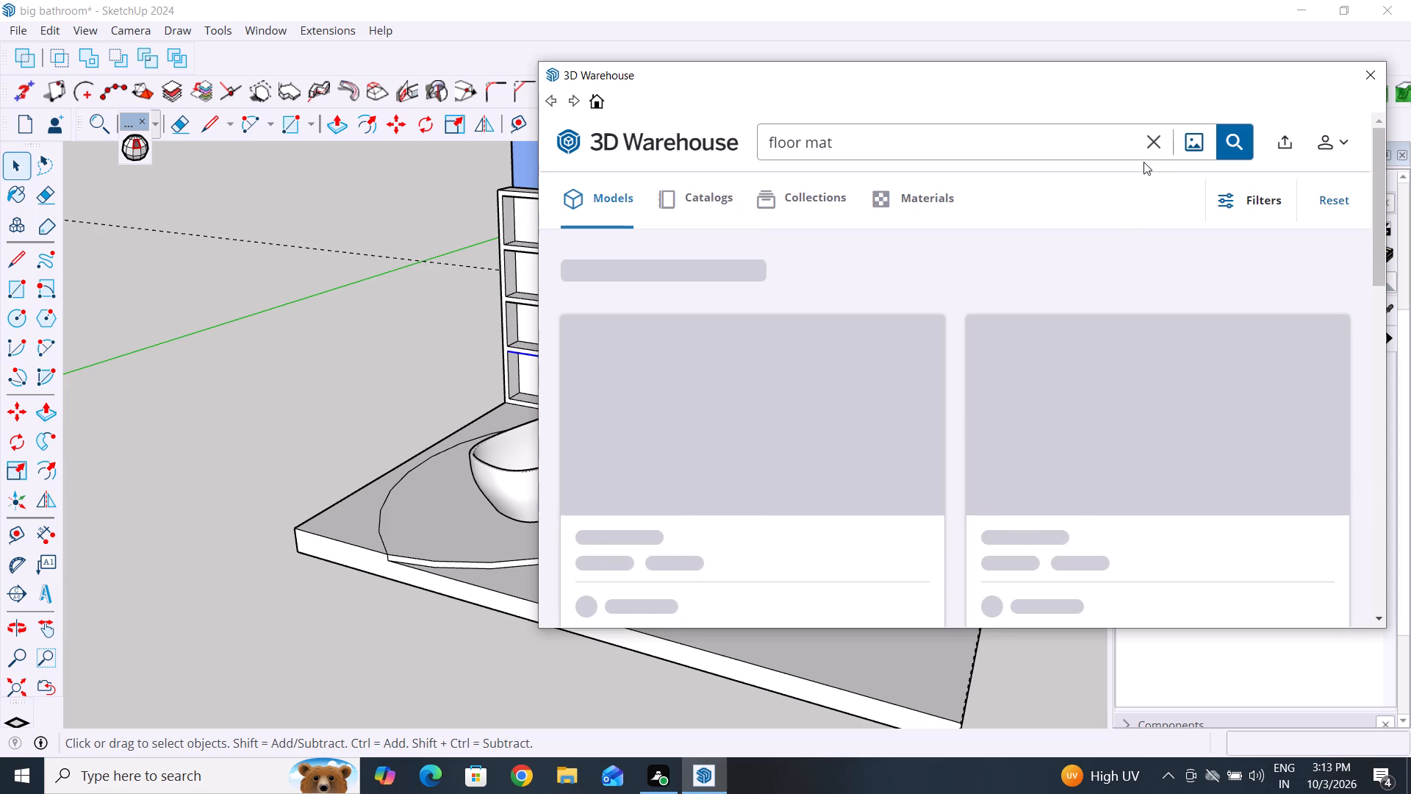
pyautogui.click(1155, 143)
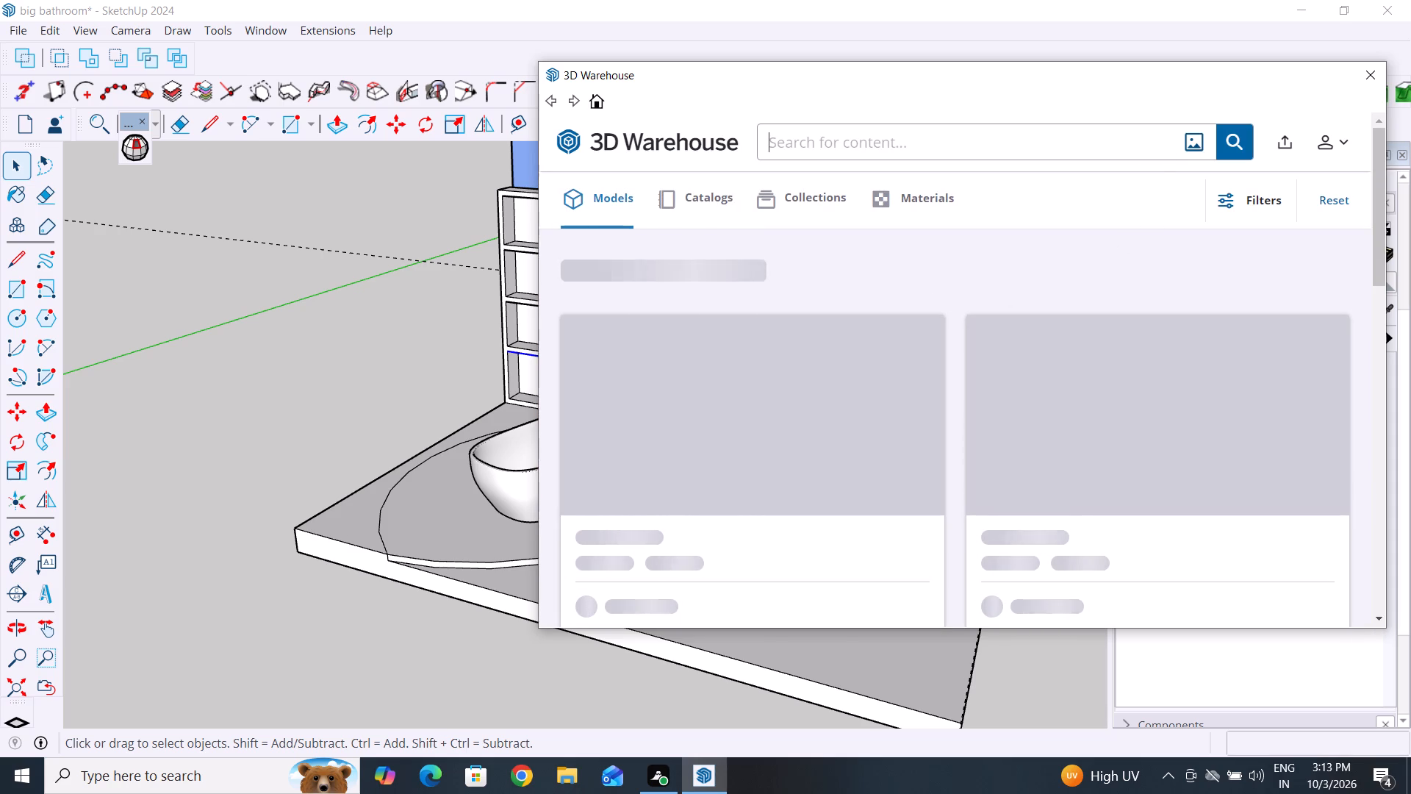
pyautogui.write('bathtub')
pyautogui.press('space')
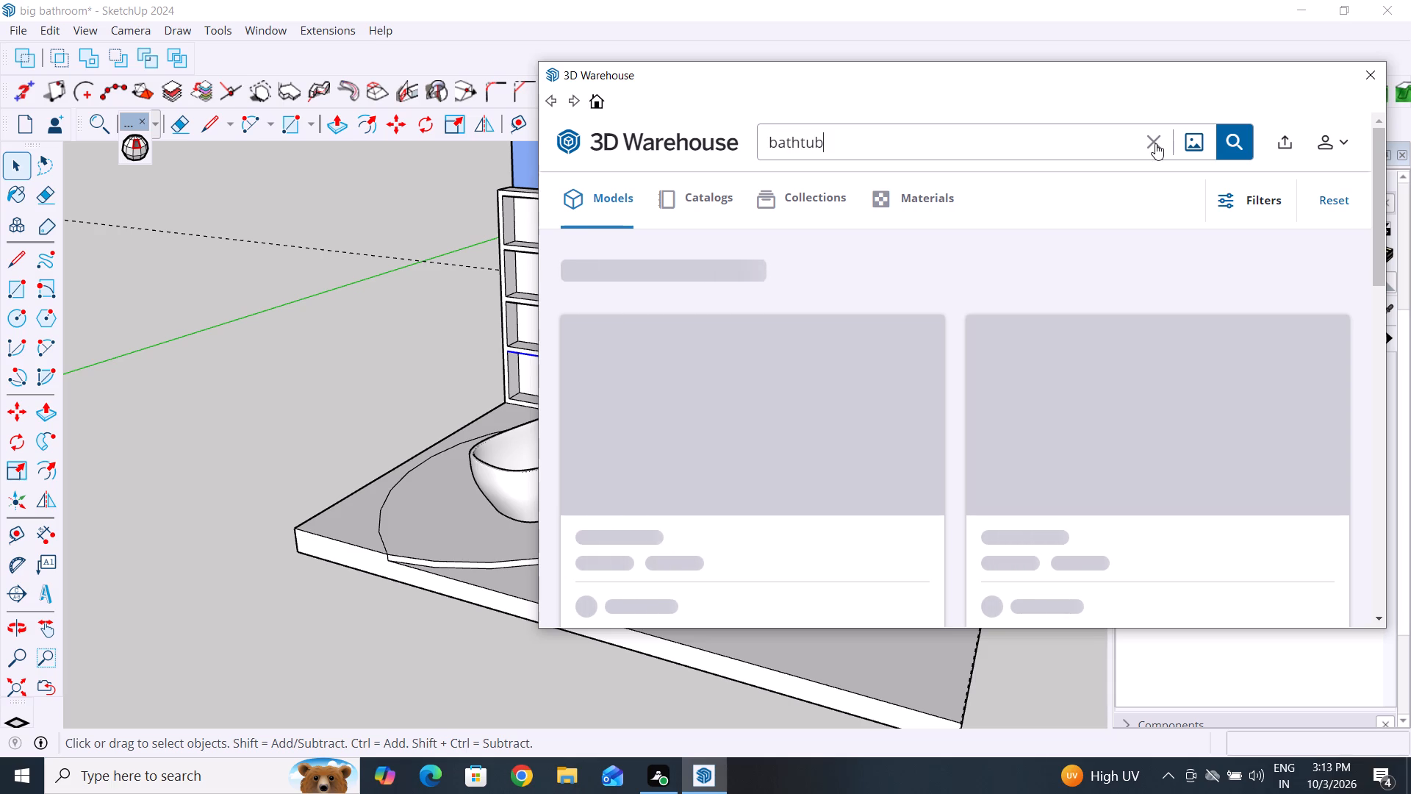
pyautogui.press('Return')
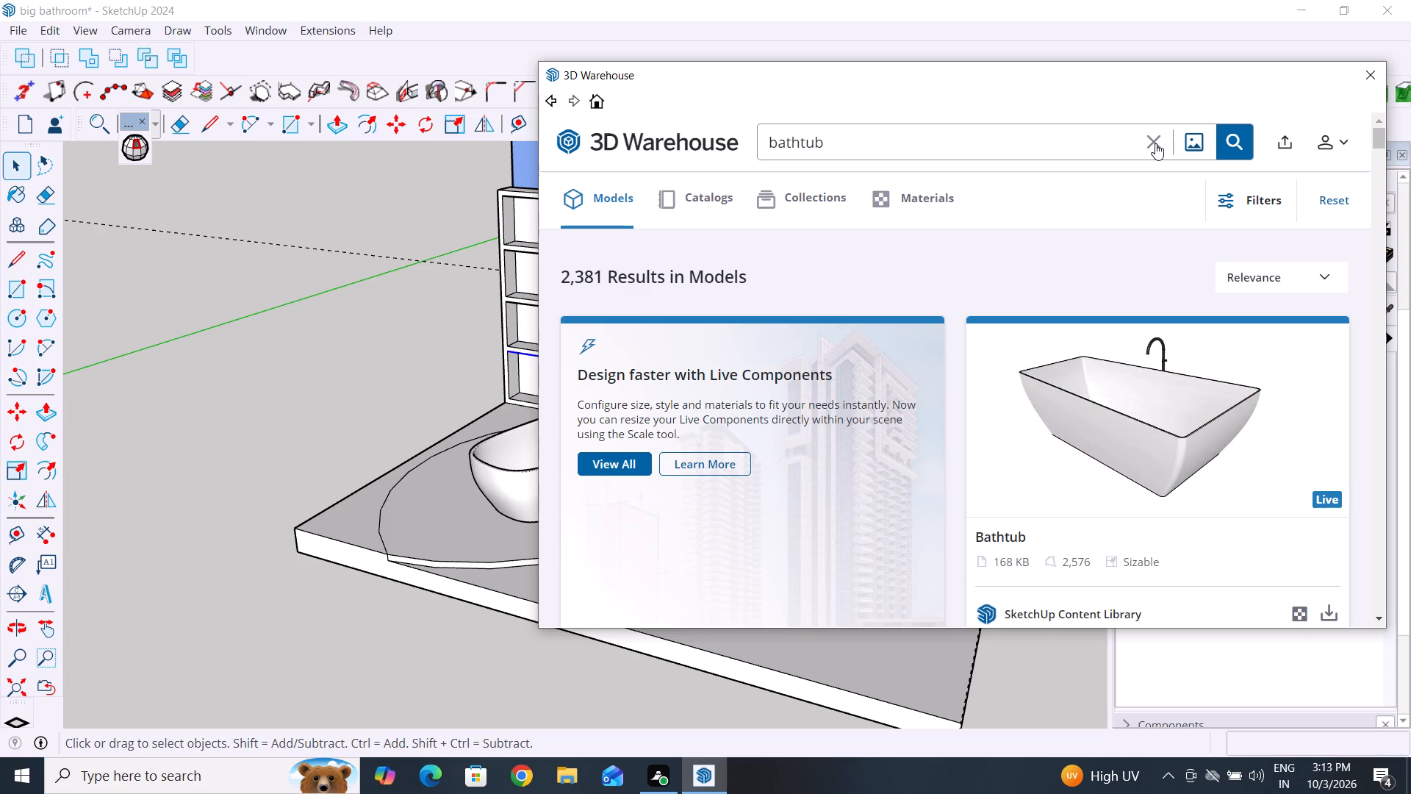
# Browse the bathtub models and start downloading one from the results.
pyautogui.scroll(-11, 910, 454)
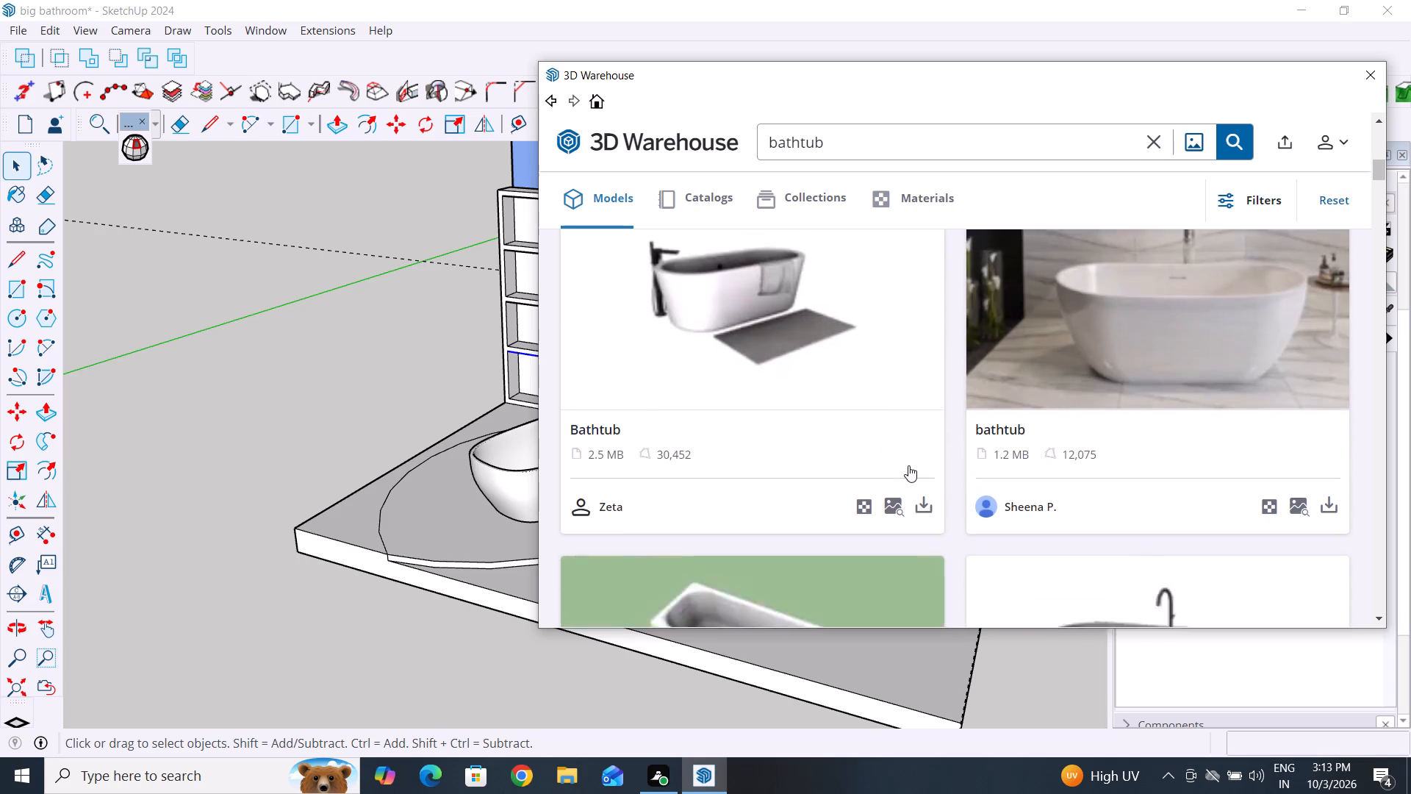
pyautogui.scroll(-15, 908, 465)
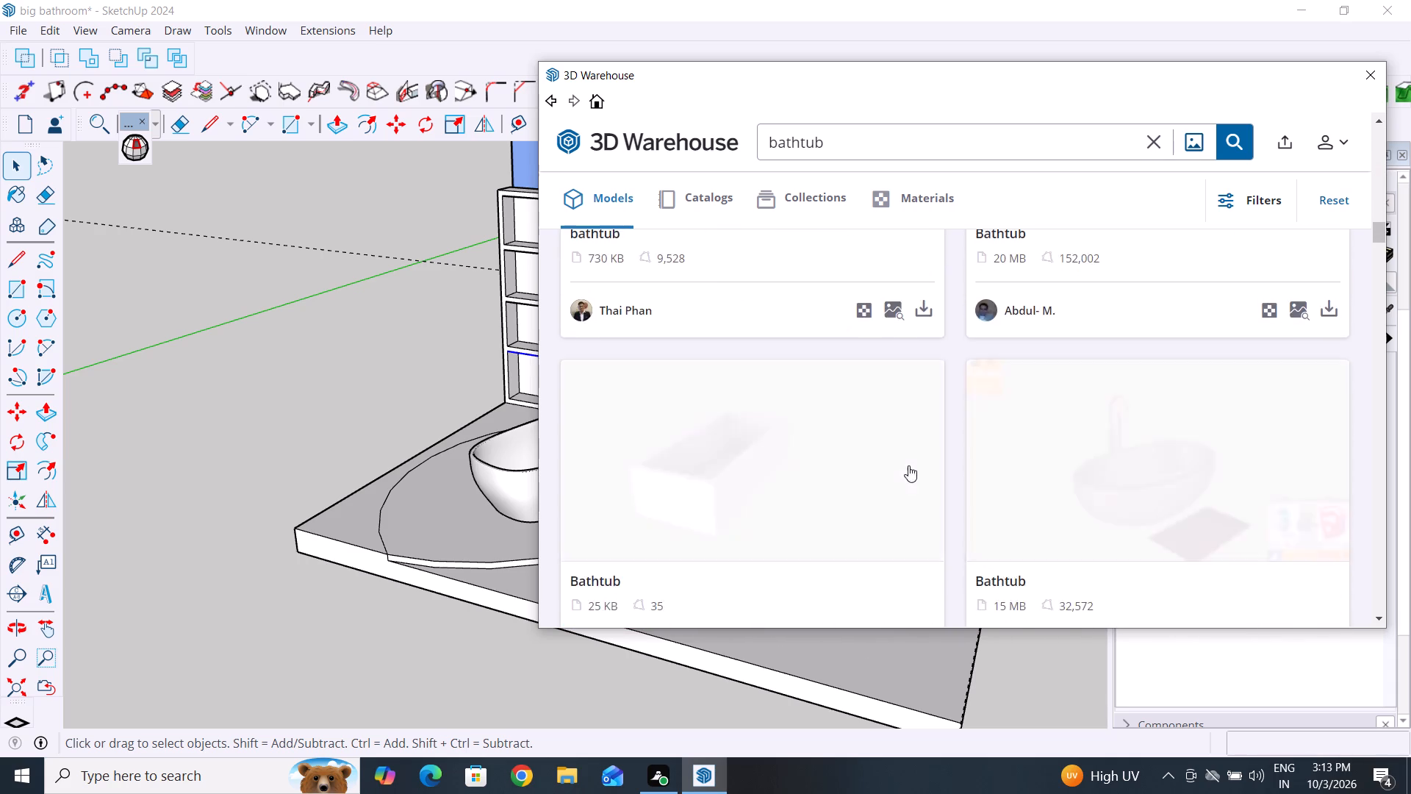
pyautogui.scroll(-10, 908, 465)
pyautogui.scroll(2, 908, 465)
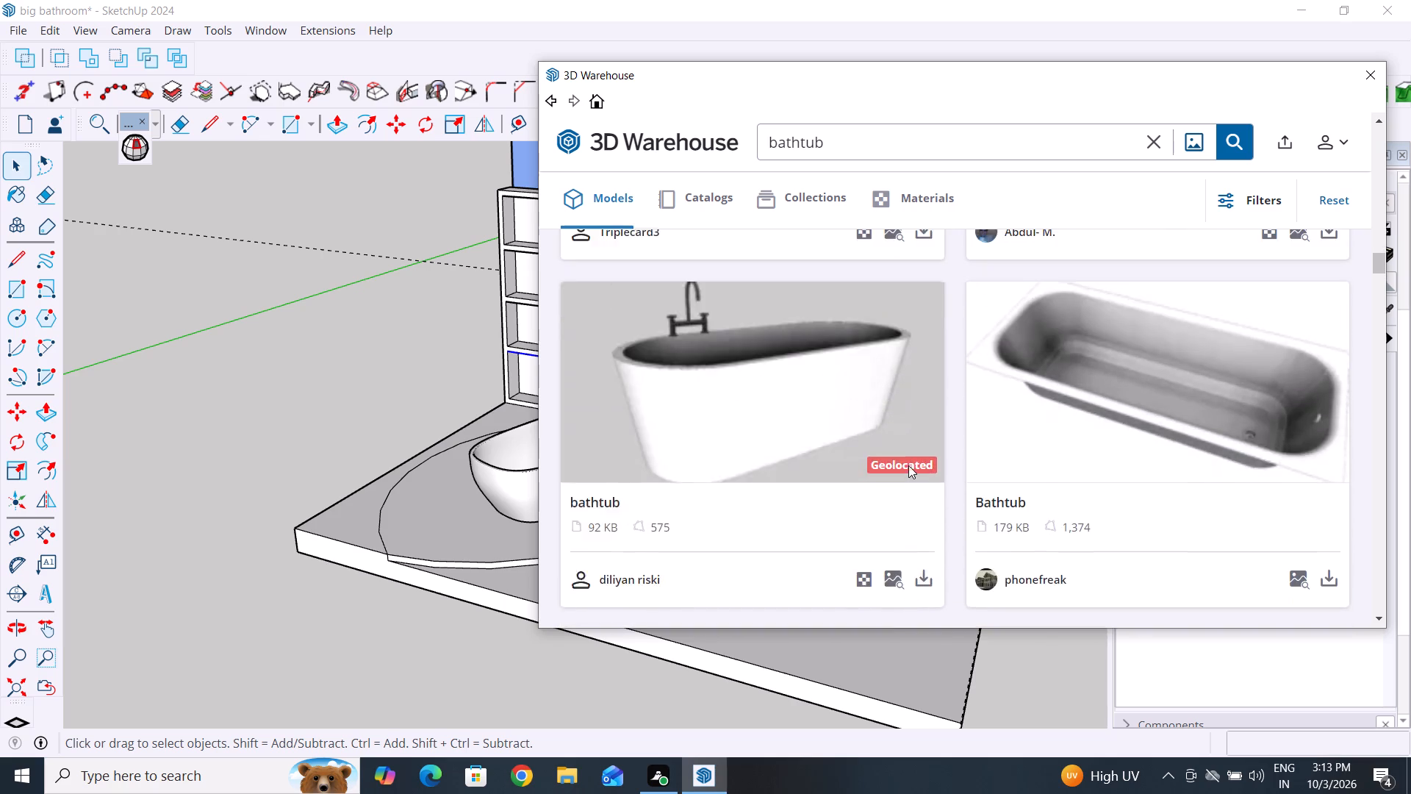
pyautogui.scroll(2, 908, 465)
pyautogui.scroll(-10, 845, 459)
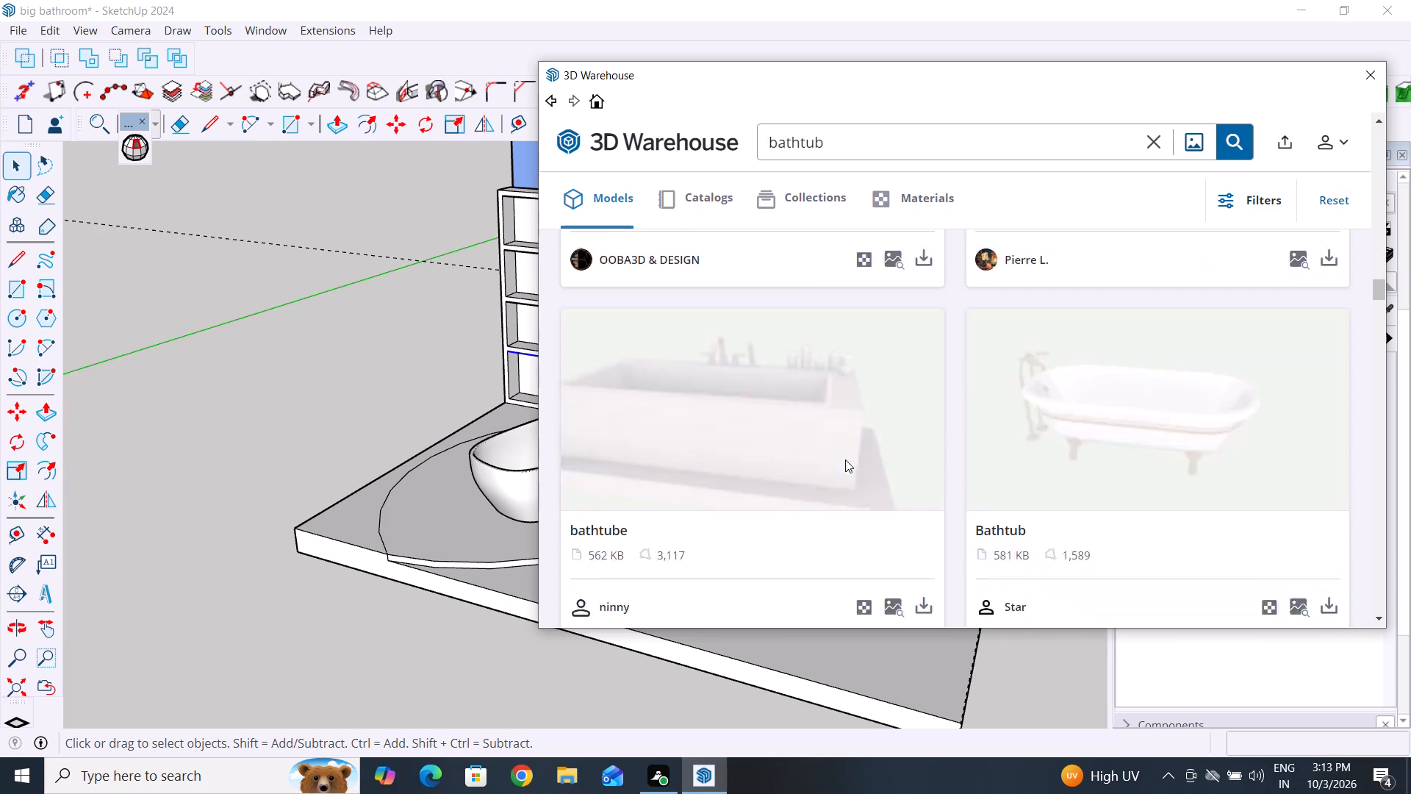
pyautogui.scroll(-11, 845, 459)
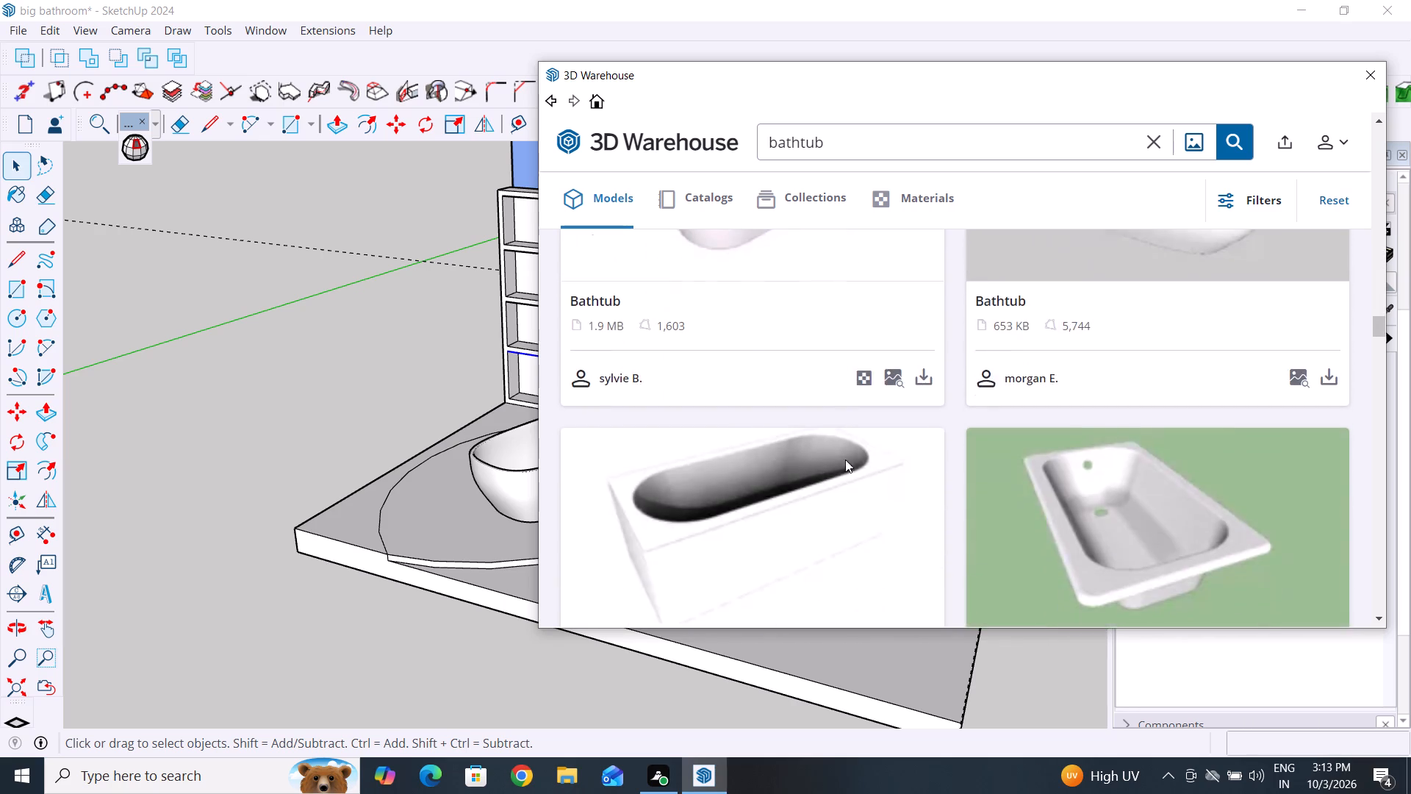
pyautogui.scroll(-3, 845, 459)
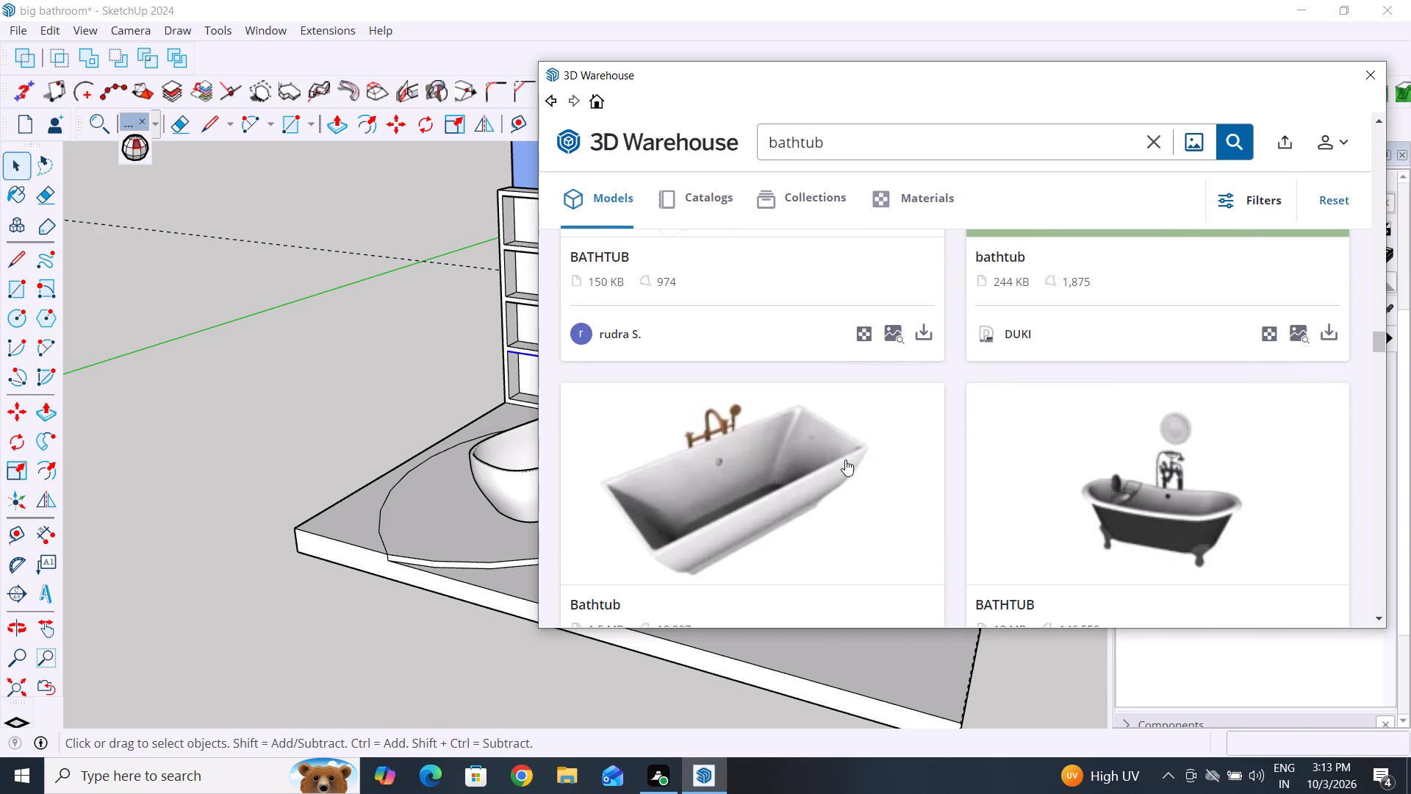
pyautogui.scroll(-7, 695, 598)
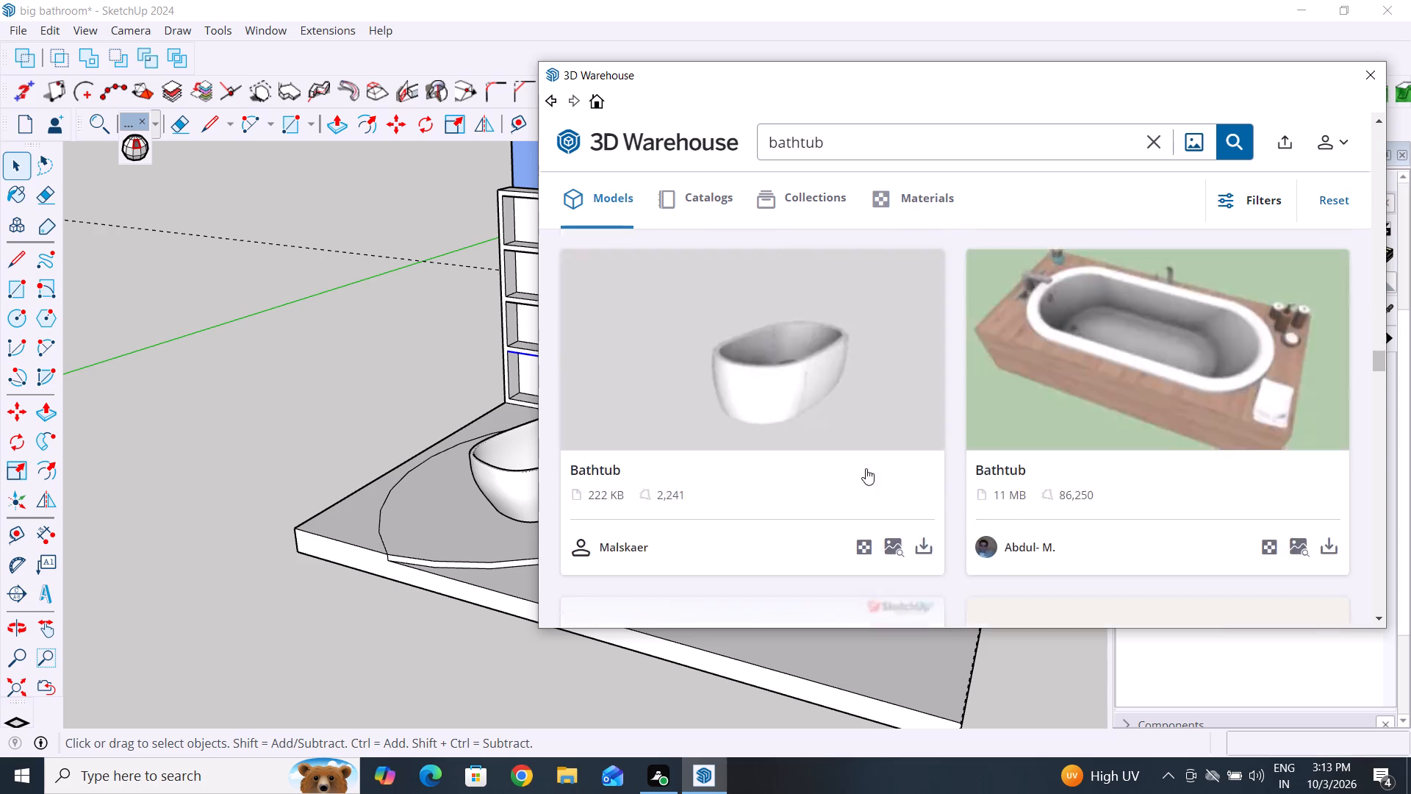
pyautogui.scroll(-8, 866, 468)
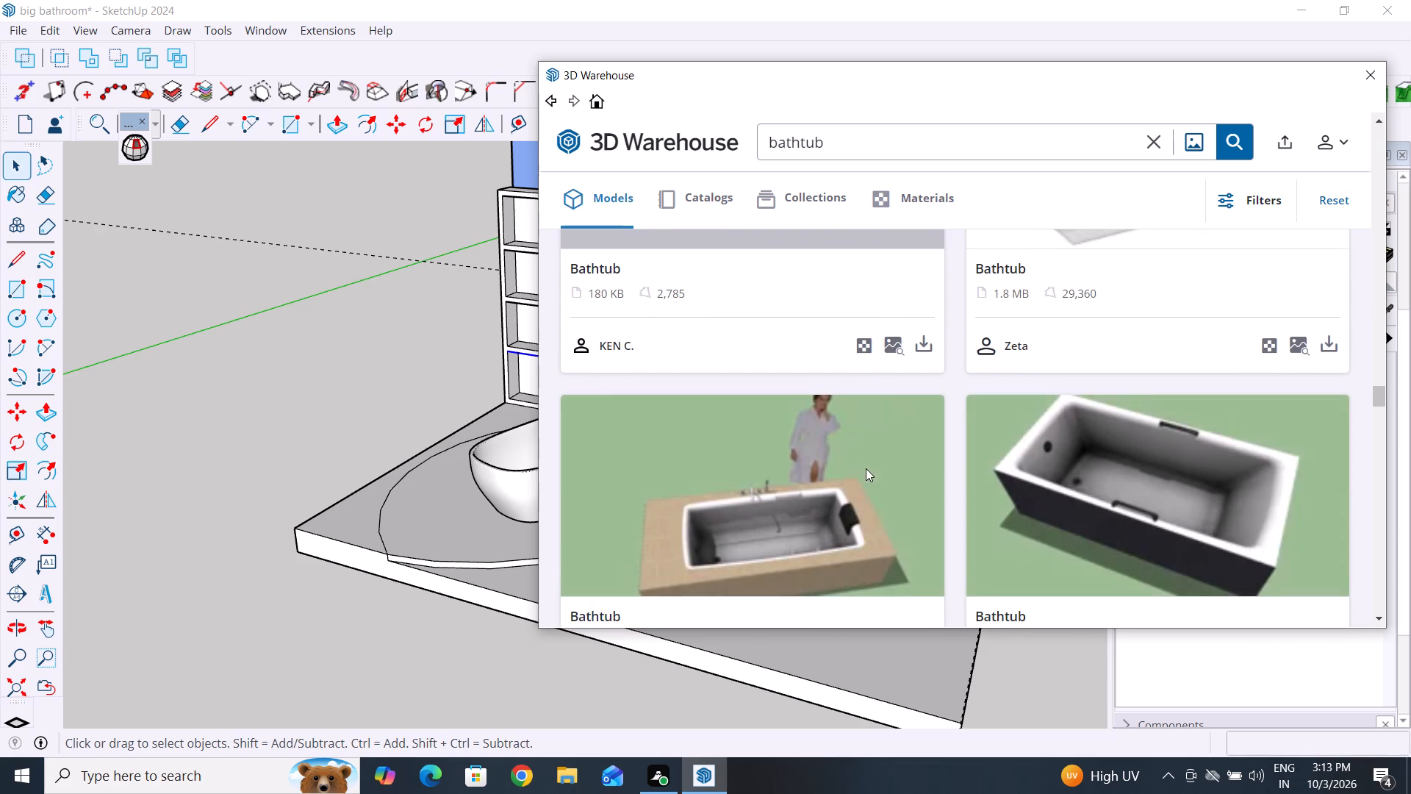
pyautogui.scroll(-5, 866, 468)
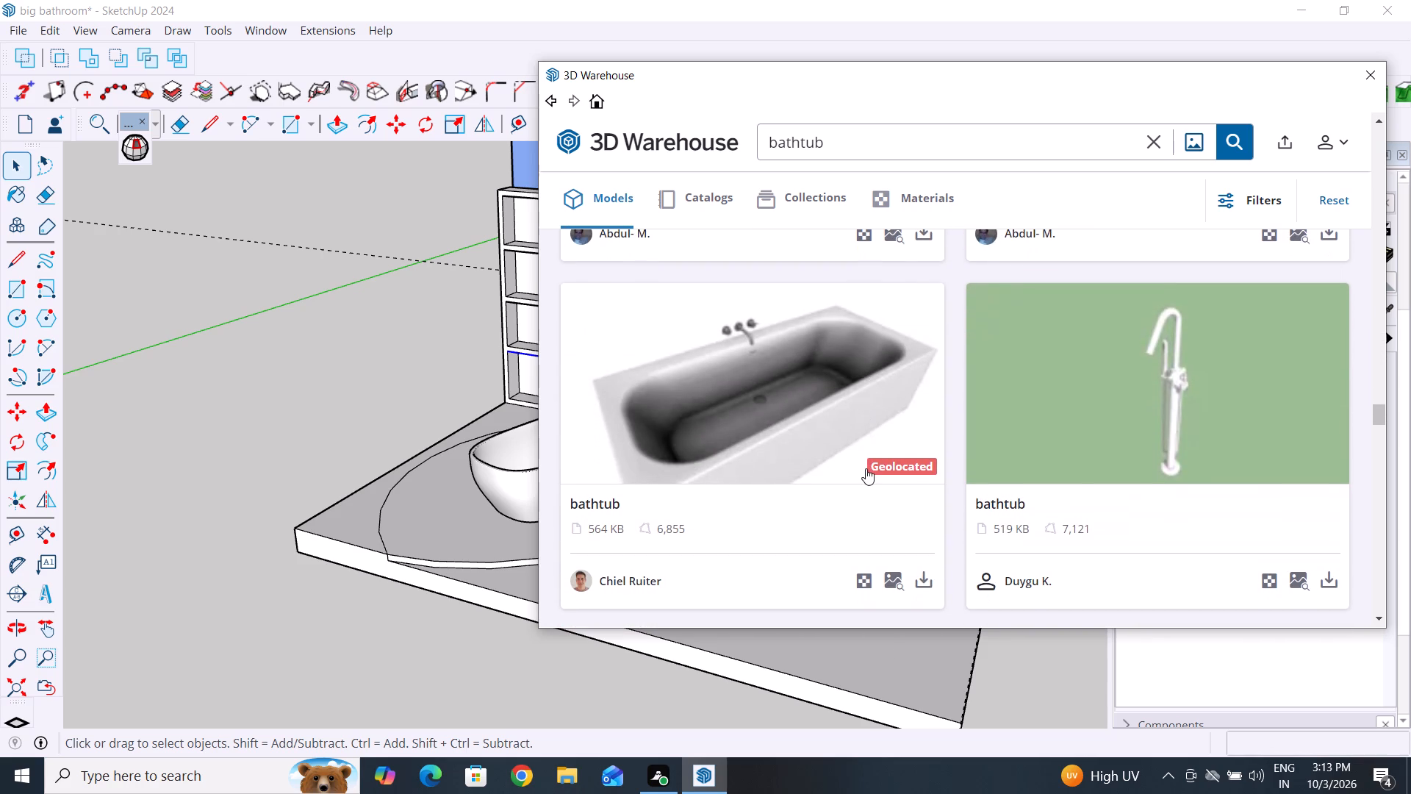
pyautogui.scroll(-2, 1117, 504)
pyautogui.click(1324, 405)
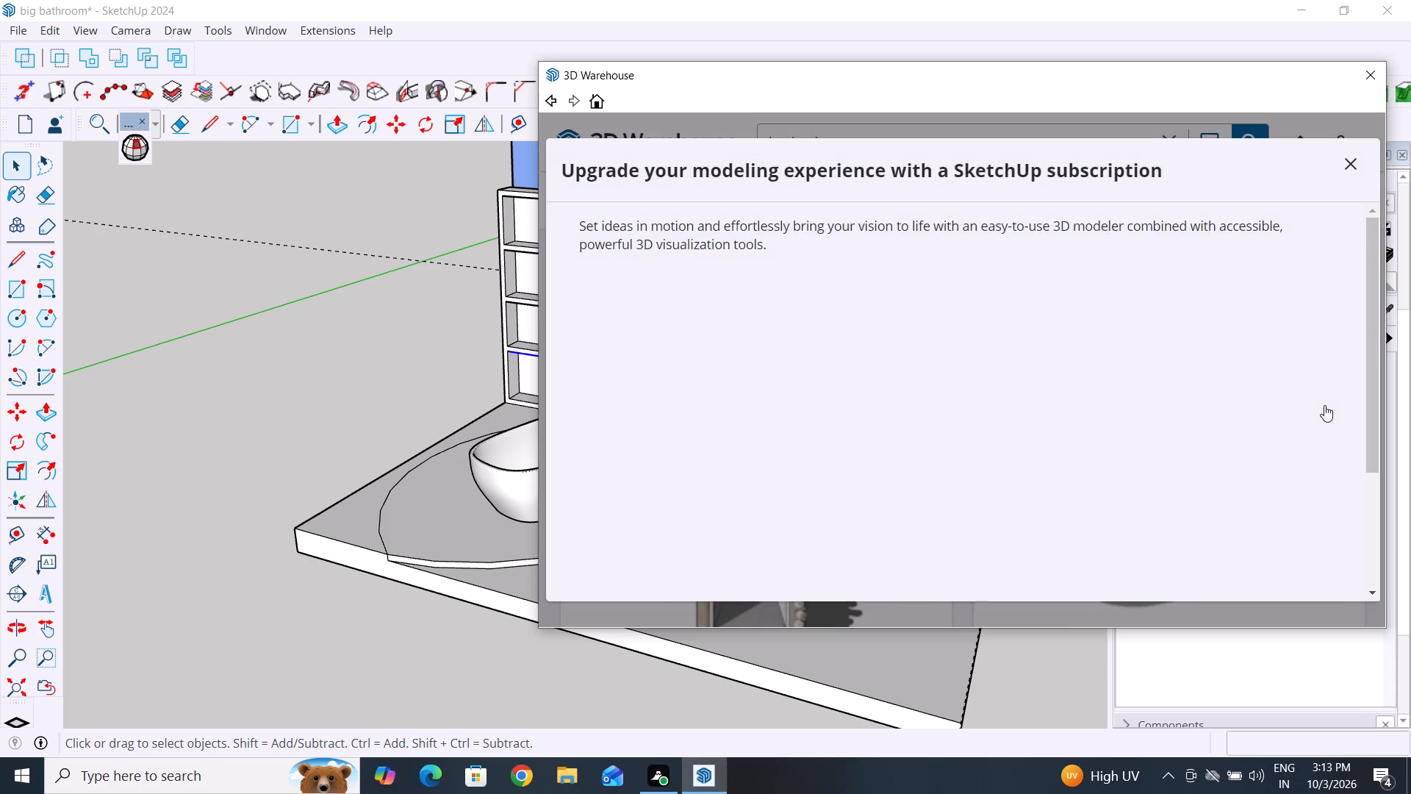
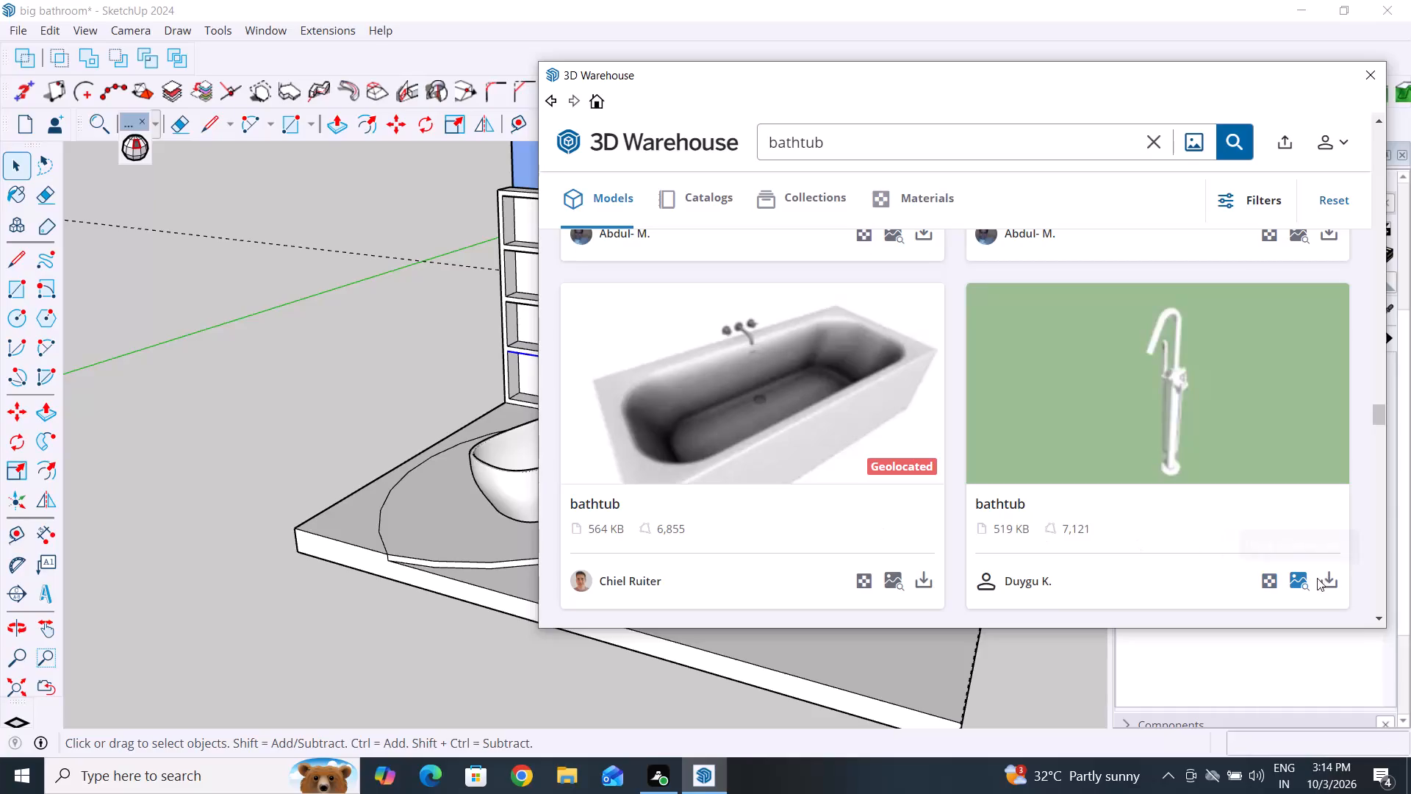
# Browse the bathtub results and load the 13 MB clawfoot Bathtub with tap and hand shower into the model.
pyautogui.click(1329, 579)
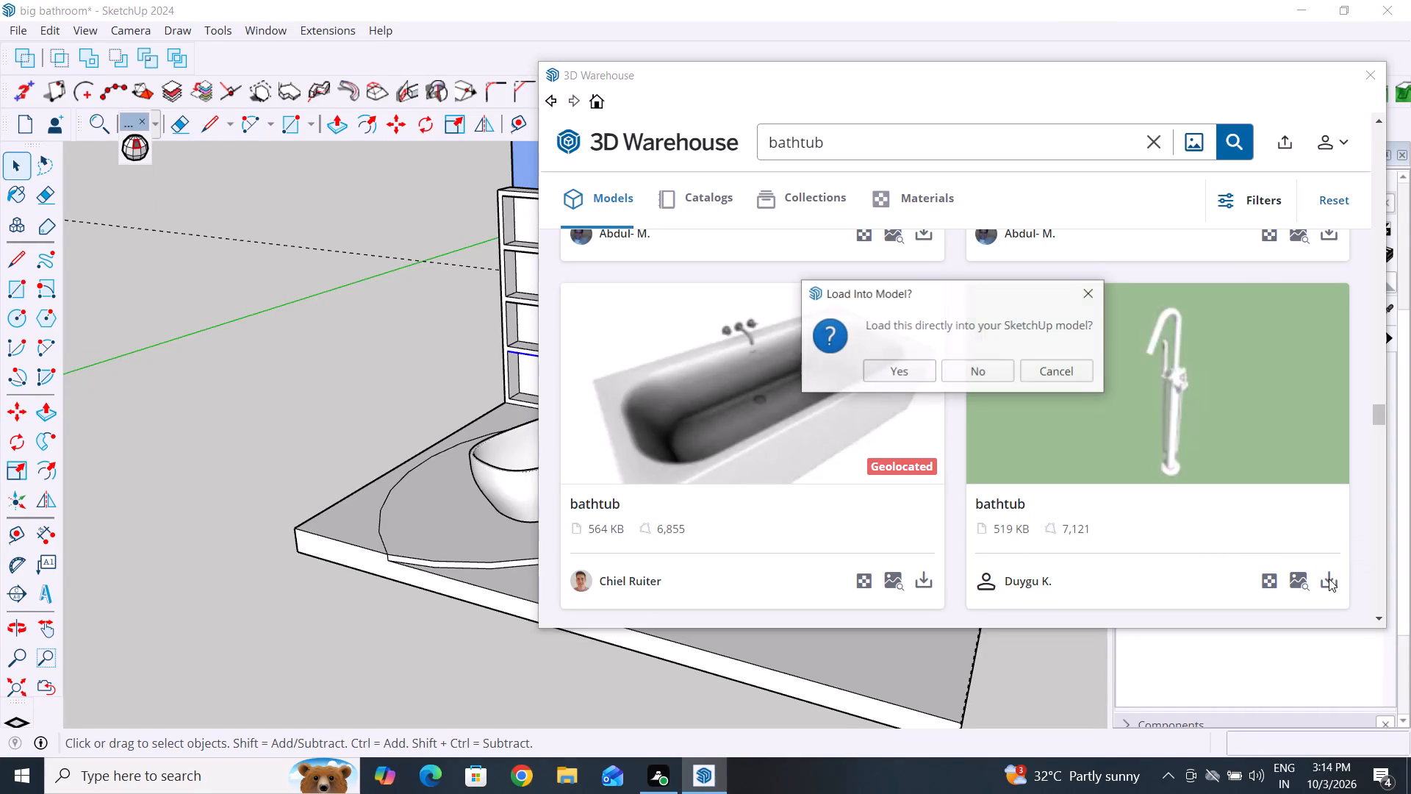
pyautogui.click(1098, 297)
pyautogui.scroll(-4, 908, 527)
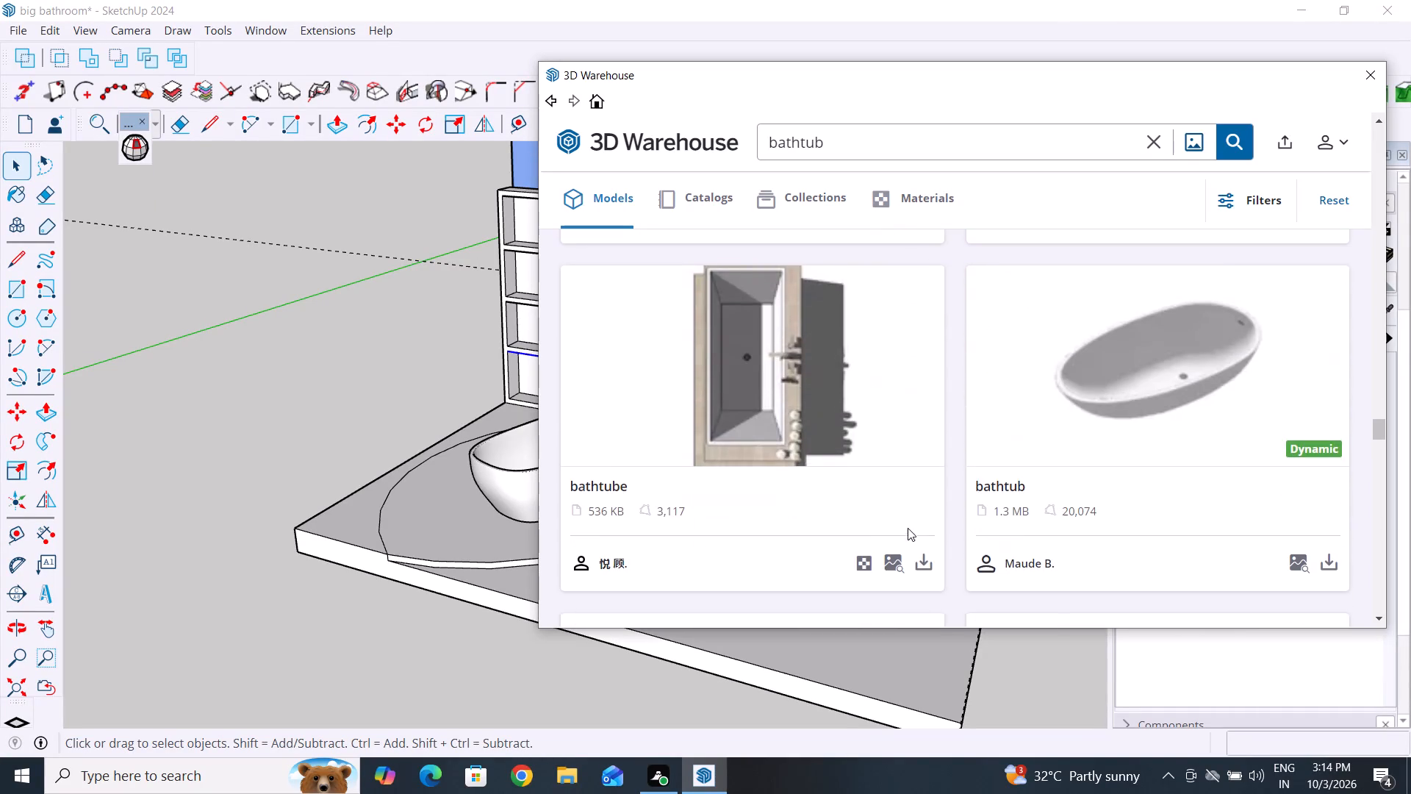
pyautogui.scroll(-7, 908, 528)
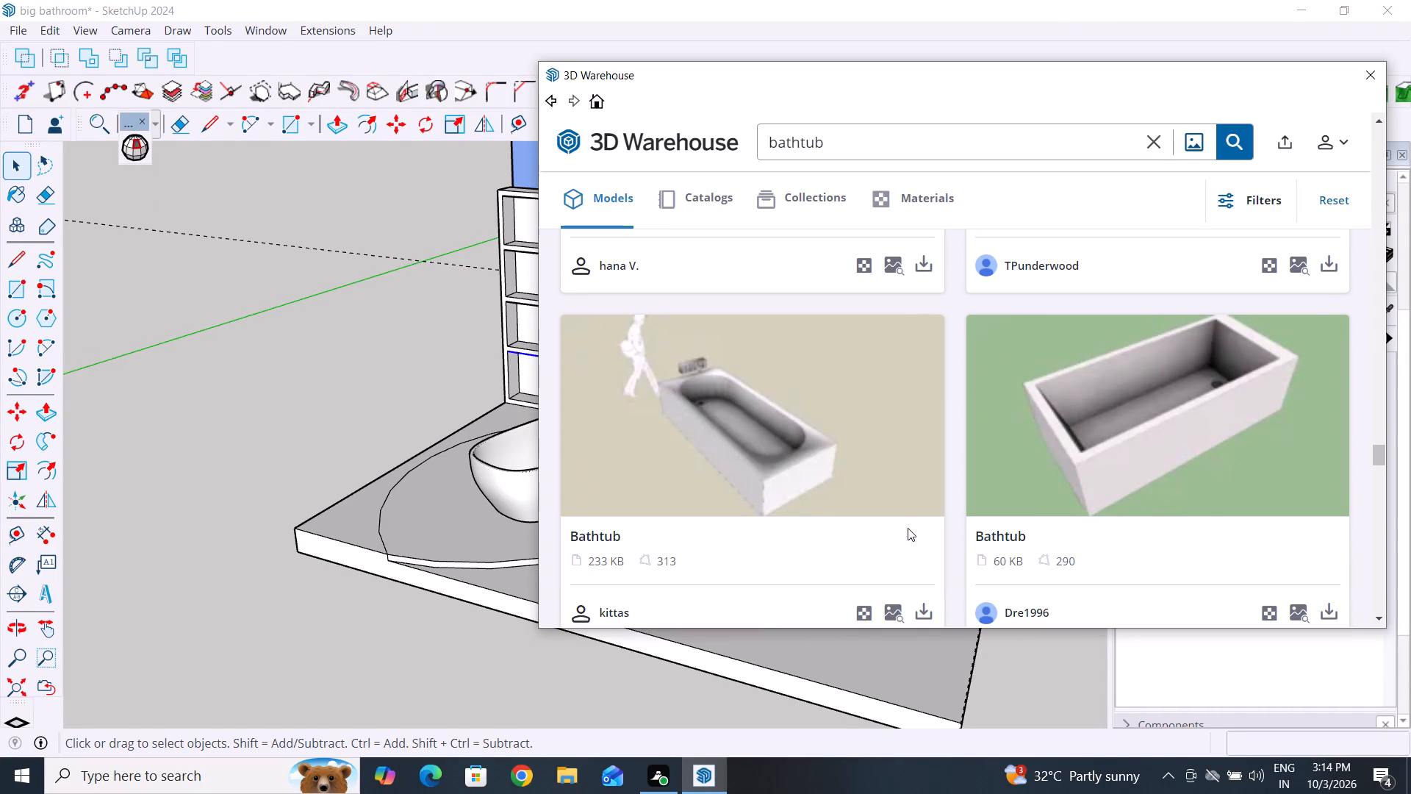
pyautogui.scroll(3, 908, 528)
pyautogui.scroll(-2, 907, 529)
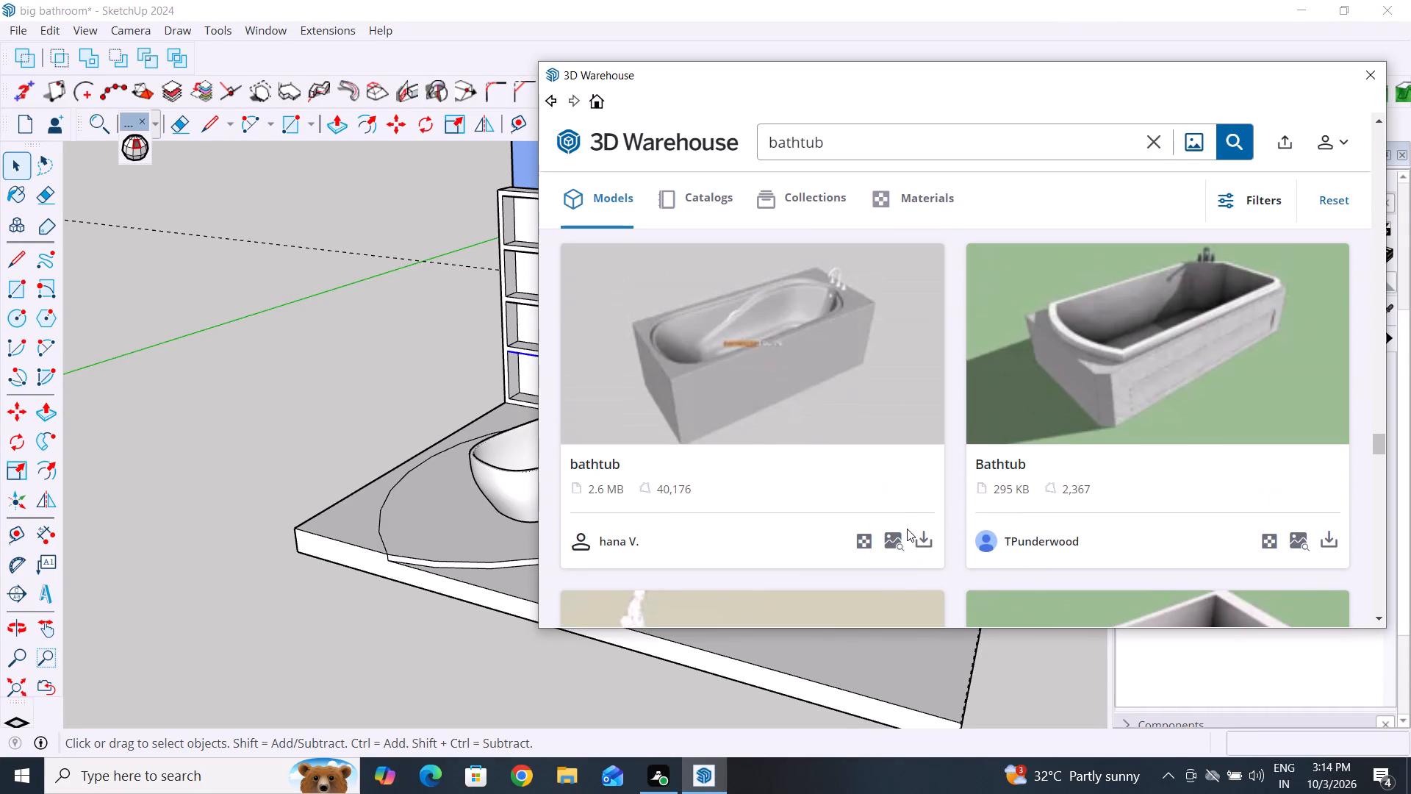
pyautogui.scroll(-7, 907, 529)
pyautogui.scroll(2, 907, 529)
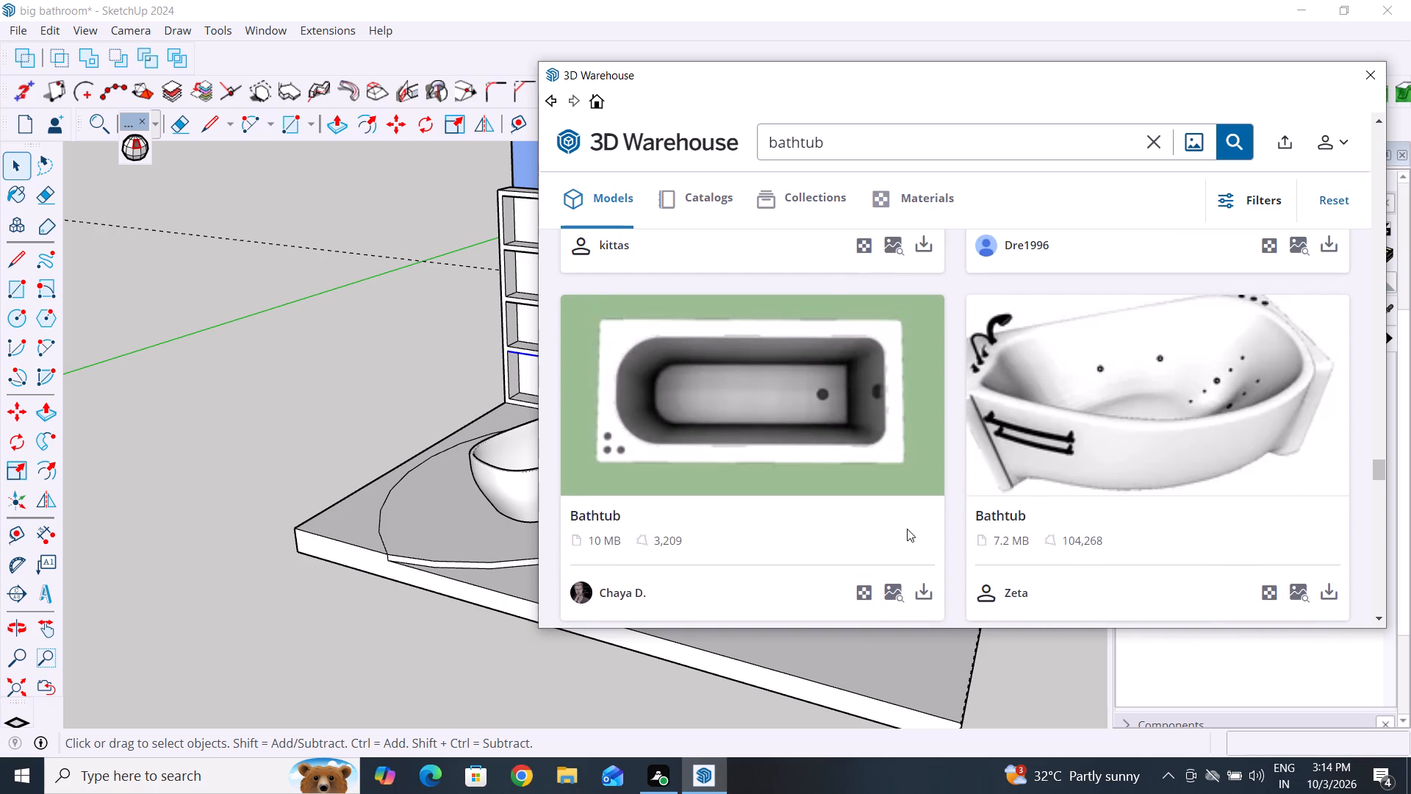
pyautogui.scroll(-4, 907, 529)
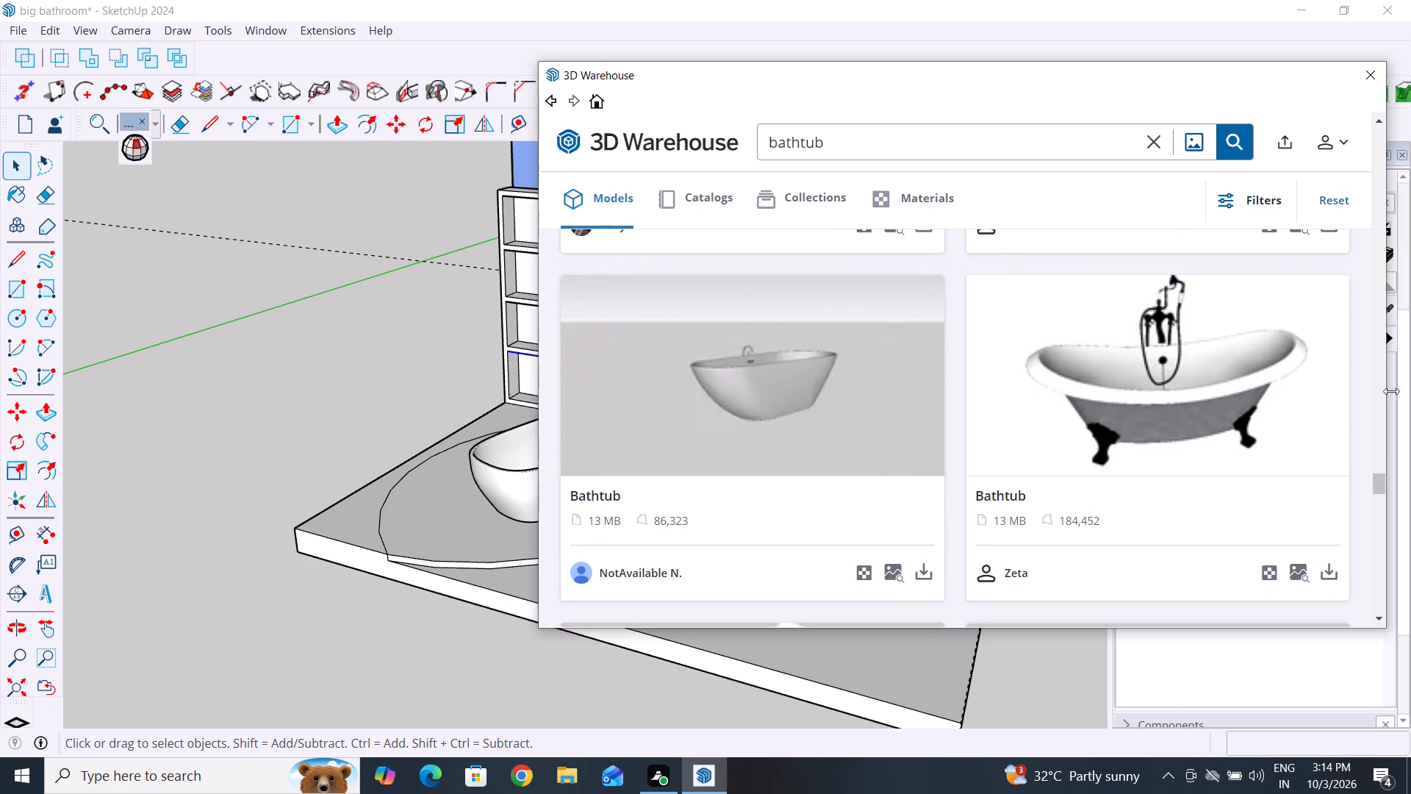
pyautogui.click(1329, 576)
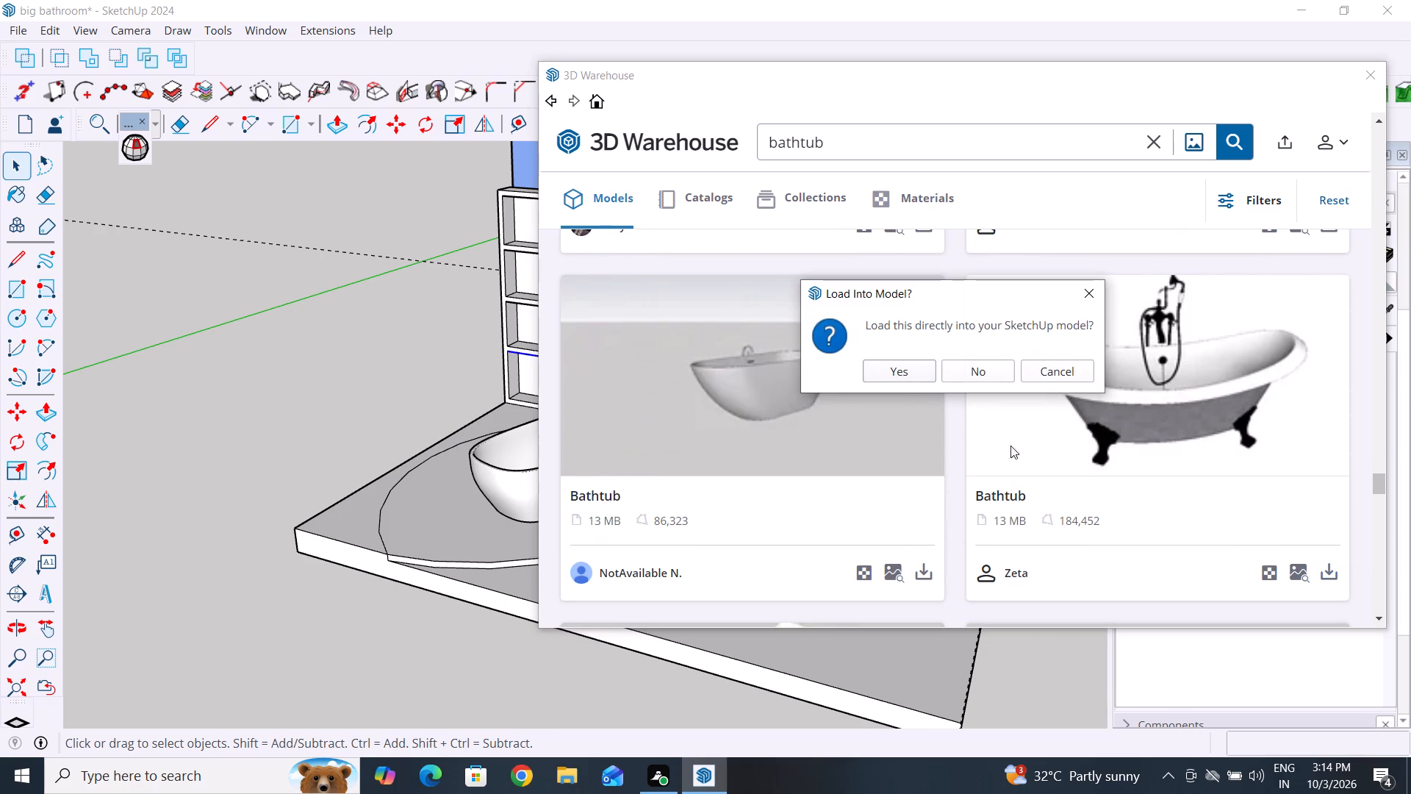
pyautogui.click(911, 376)
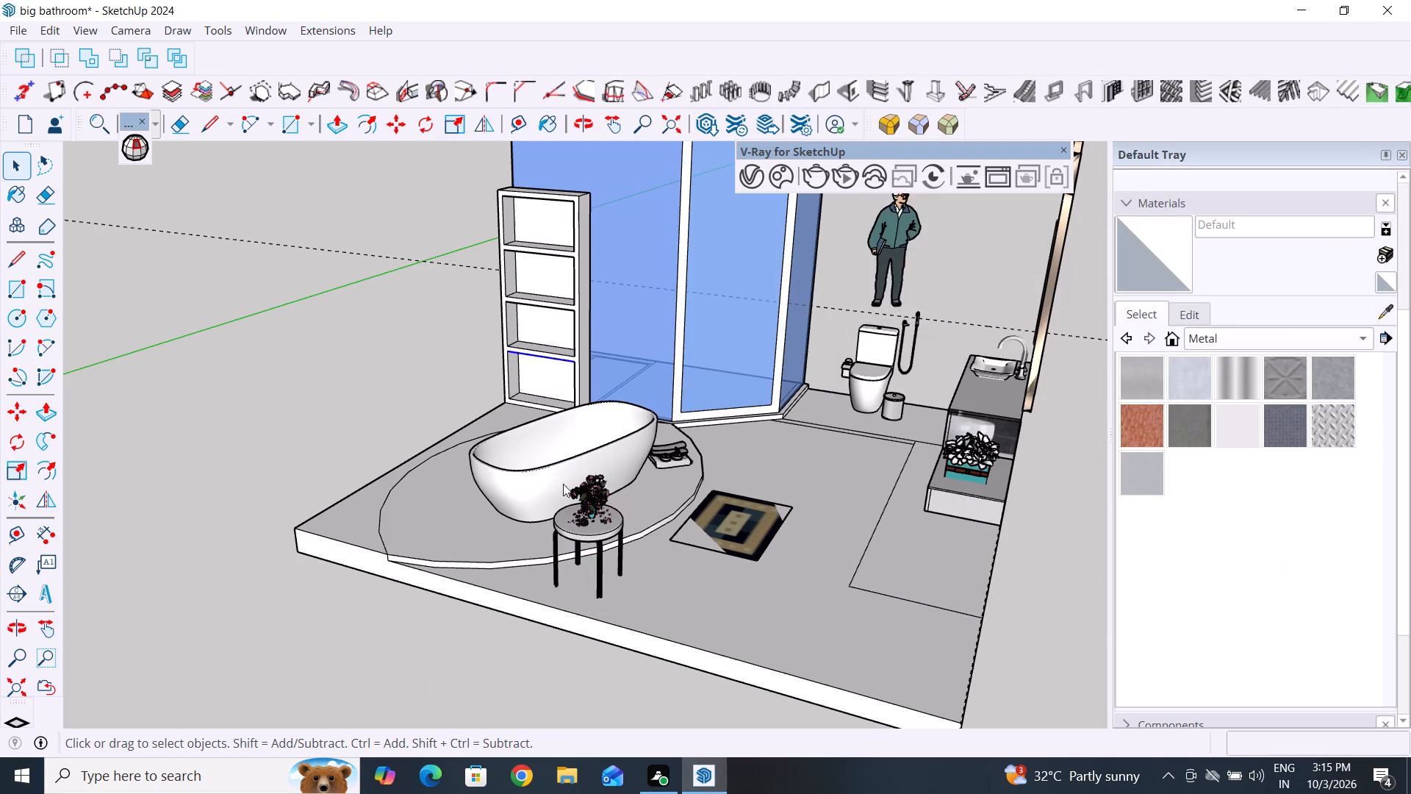
# Place the downloaded clawfoot bathtub on the open ground outside the bathroom floor, on the shelf unit's side.
pyautogui.scroll(-3, 697, 573)
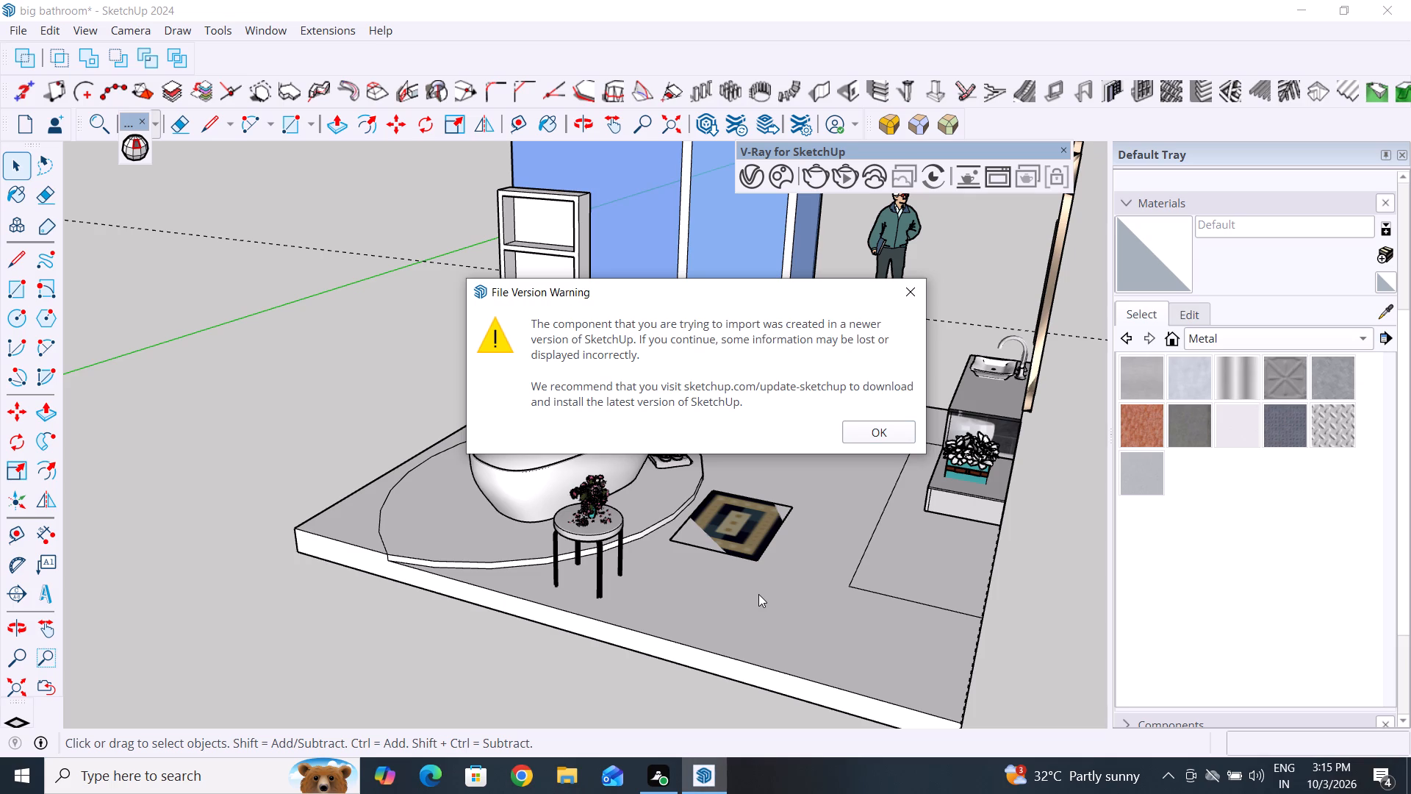
pyautogui.click(895, 436)
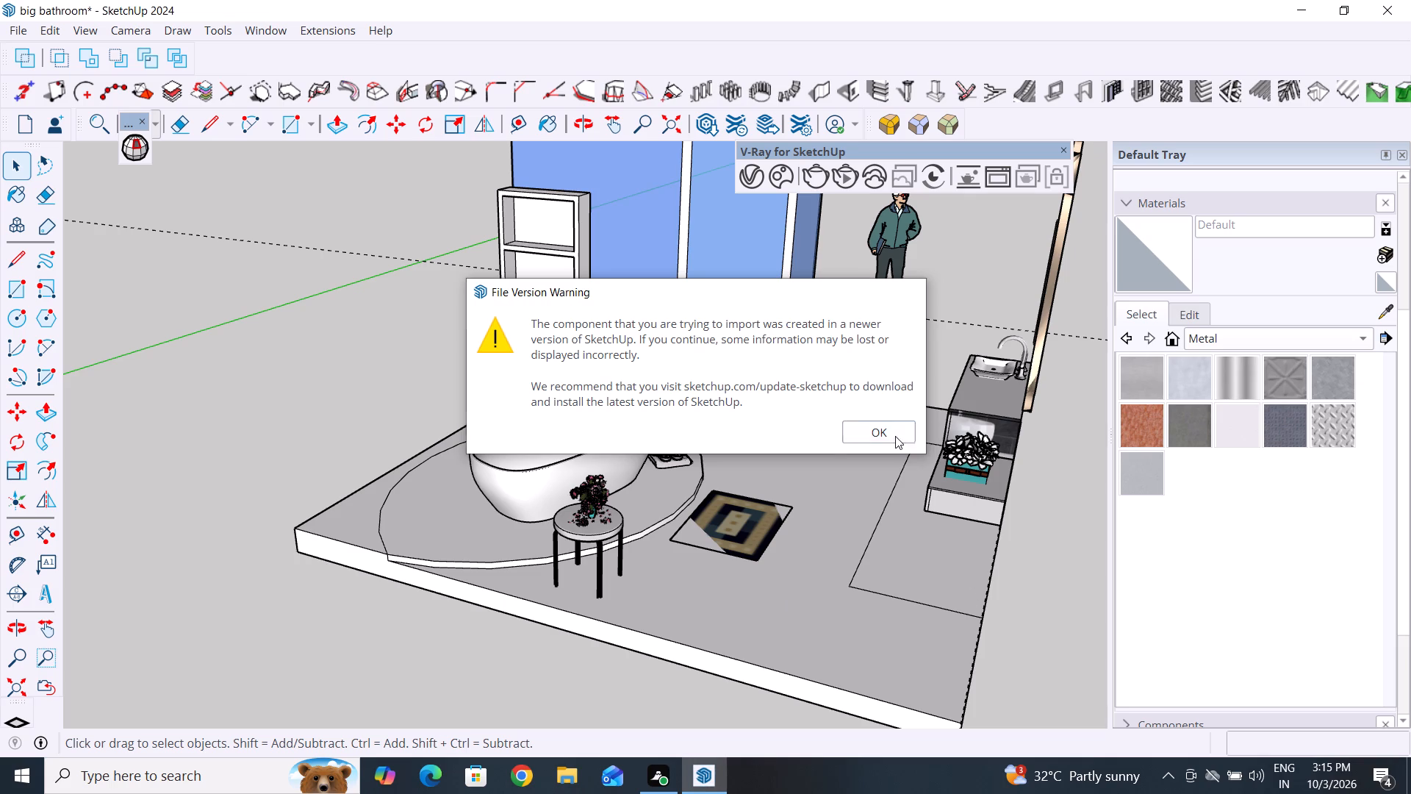
pyautogui.scroll(-3, 803, 533)
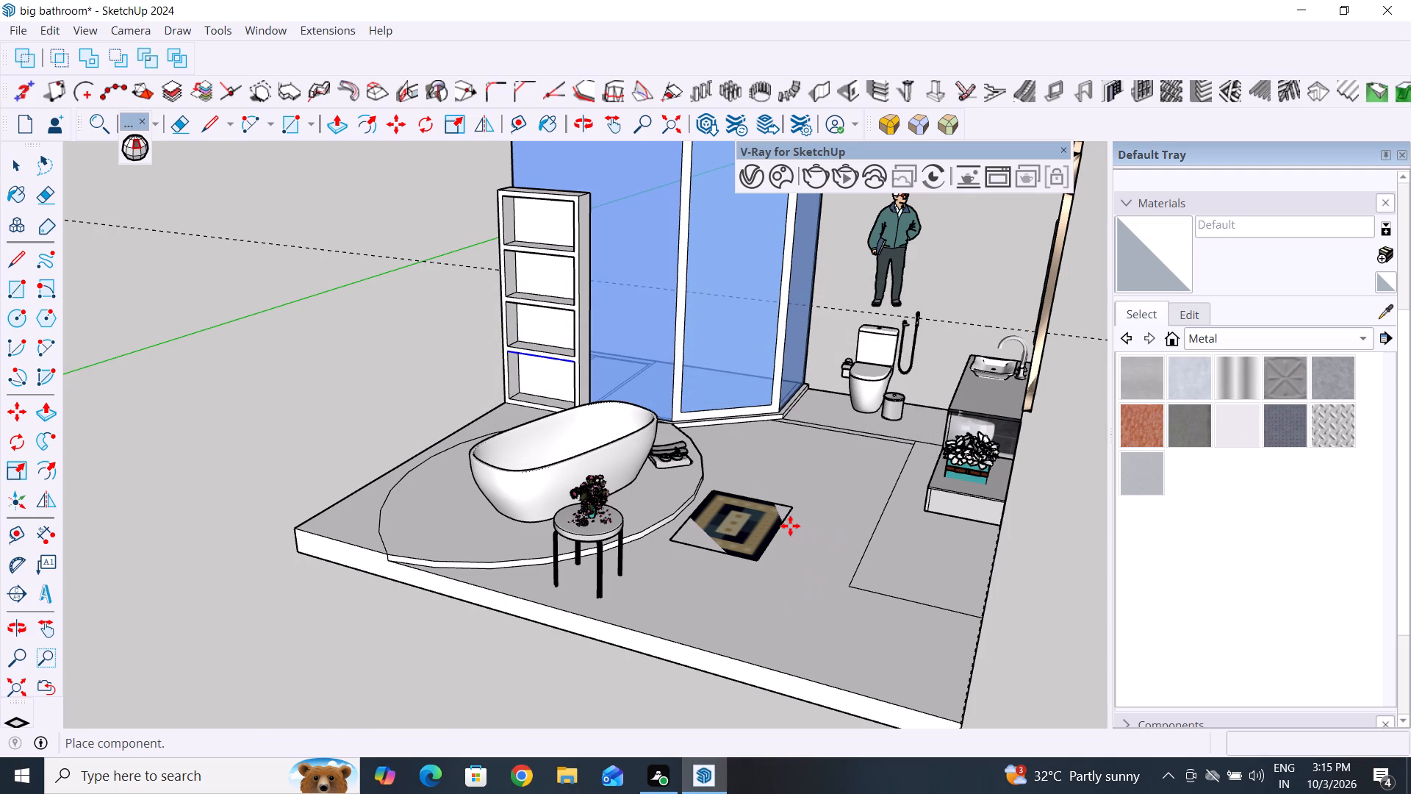
pyautogui.scroll(-6, 790, 526)
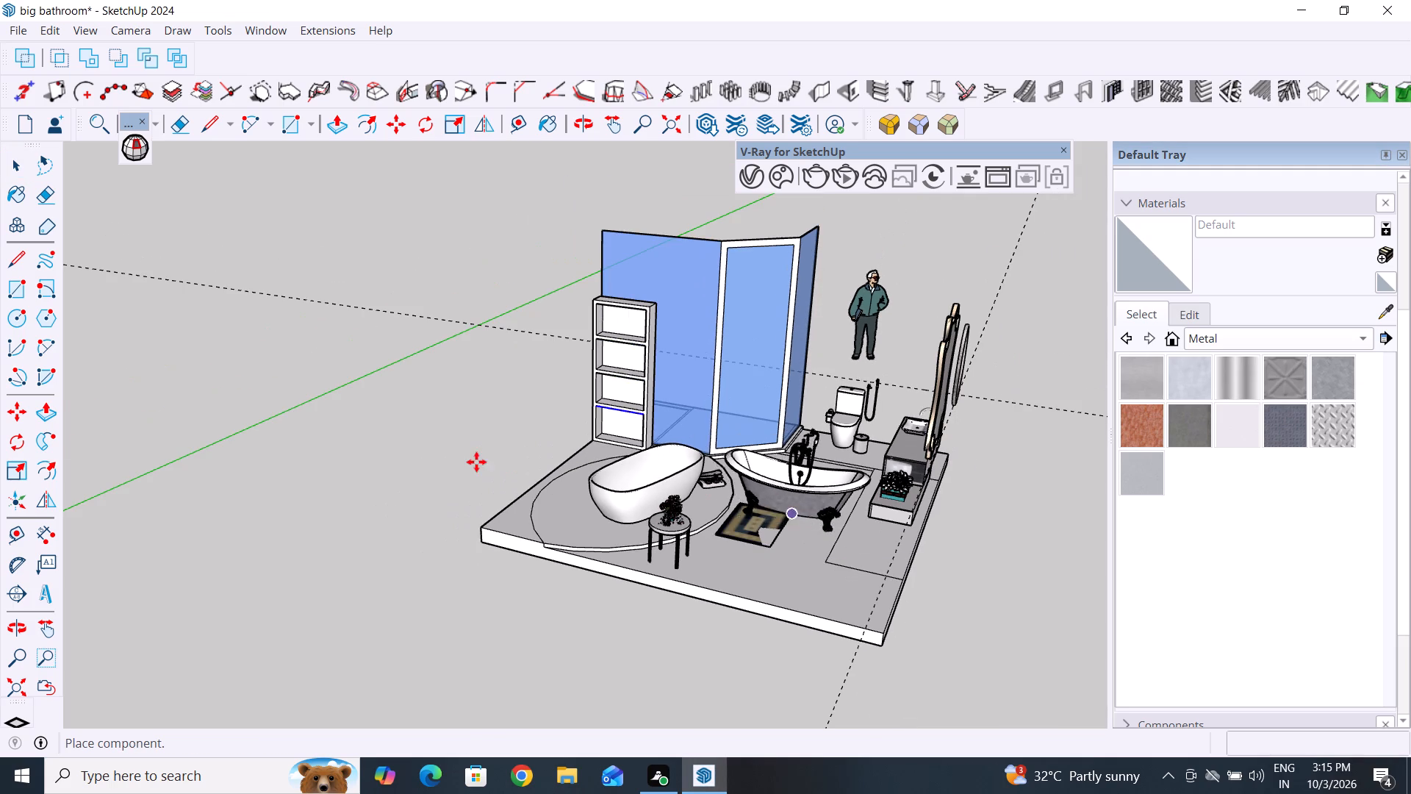
pyautogui.click(400, 473)
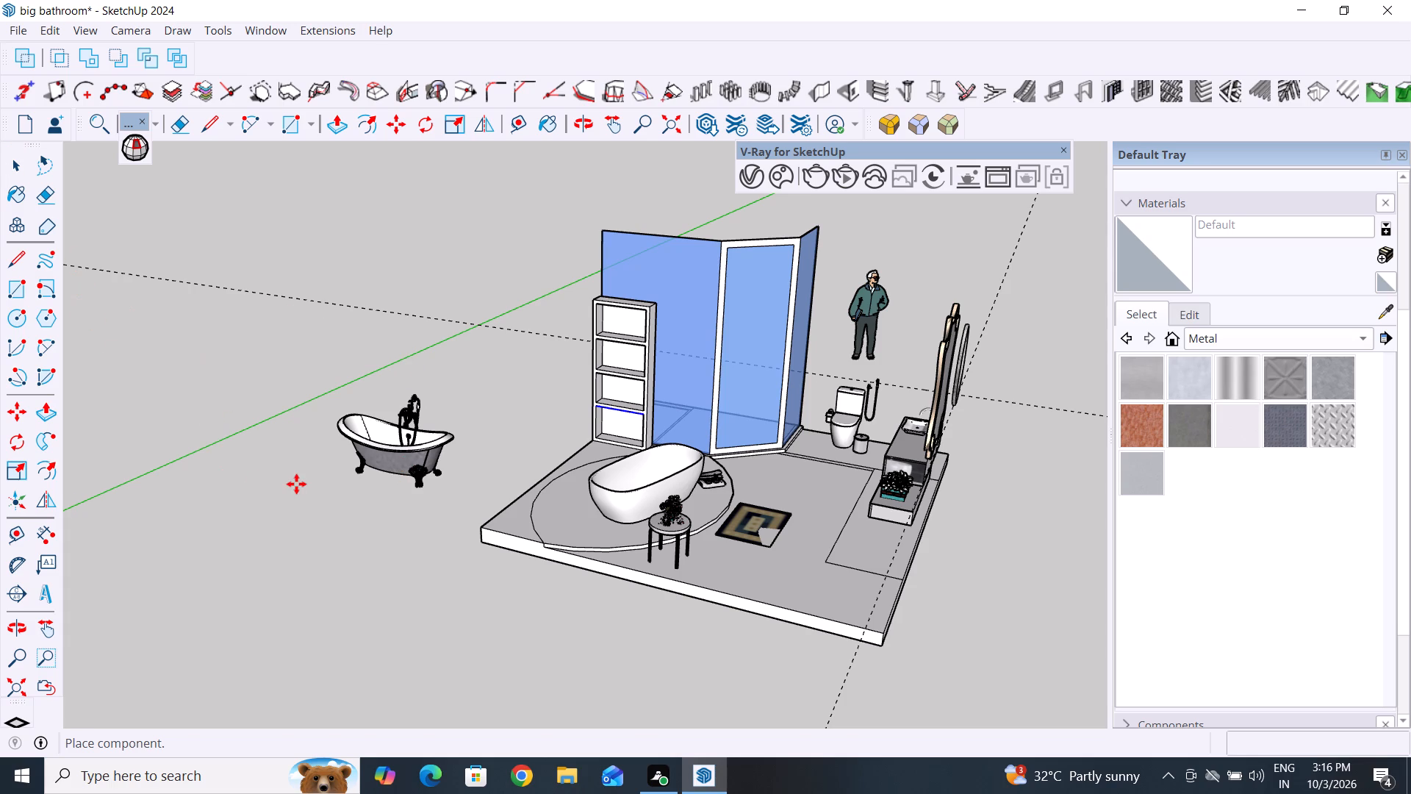
# Explode the placed clawfoot bathtub component.
pyautogui.scroll(3, 296, 484)
pyautogui.moveTo(347, 462); pyautogui.dragTo(802, 509, button='middle')
pyautogui.scroll(3, 656, 487)
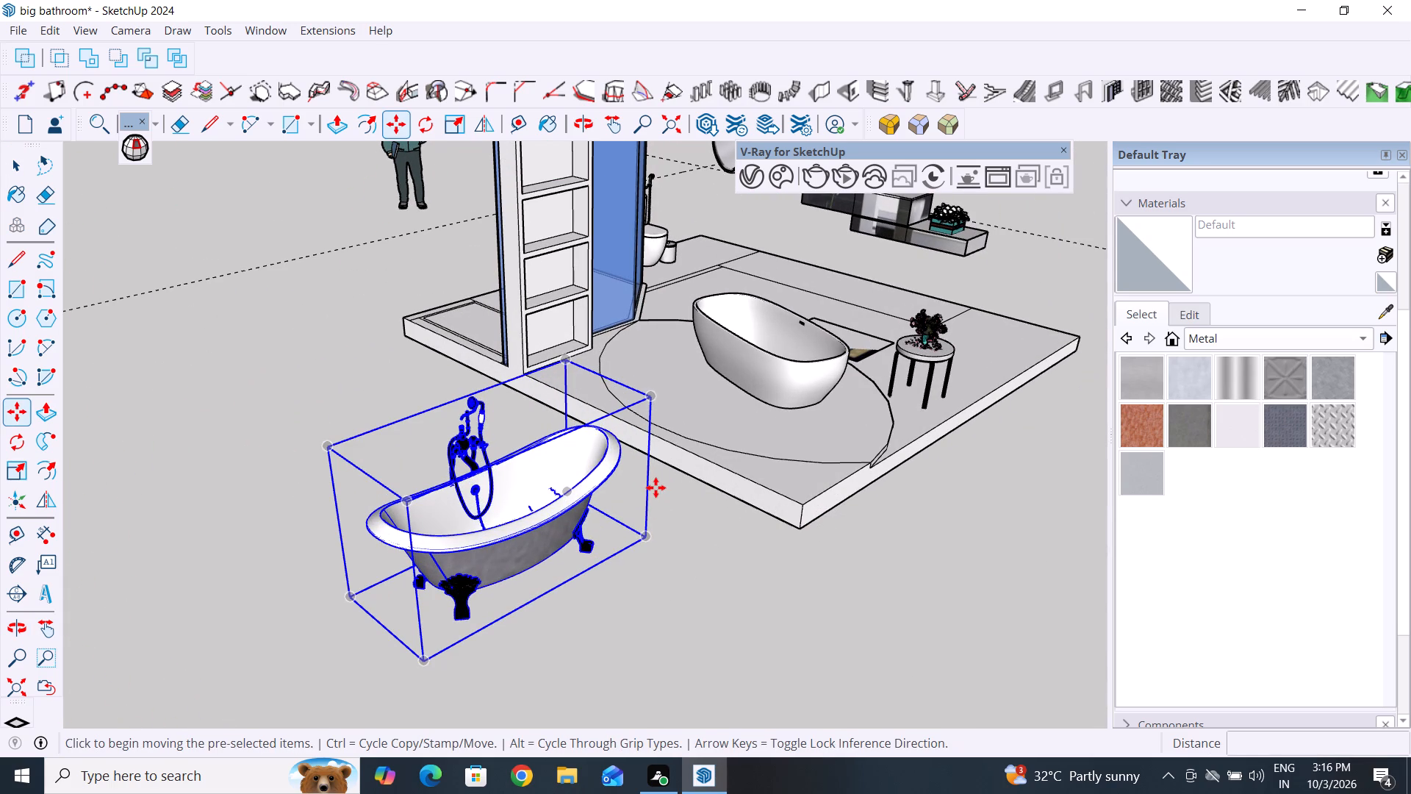
pyautogui.scroll(4, 656, 487)
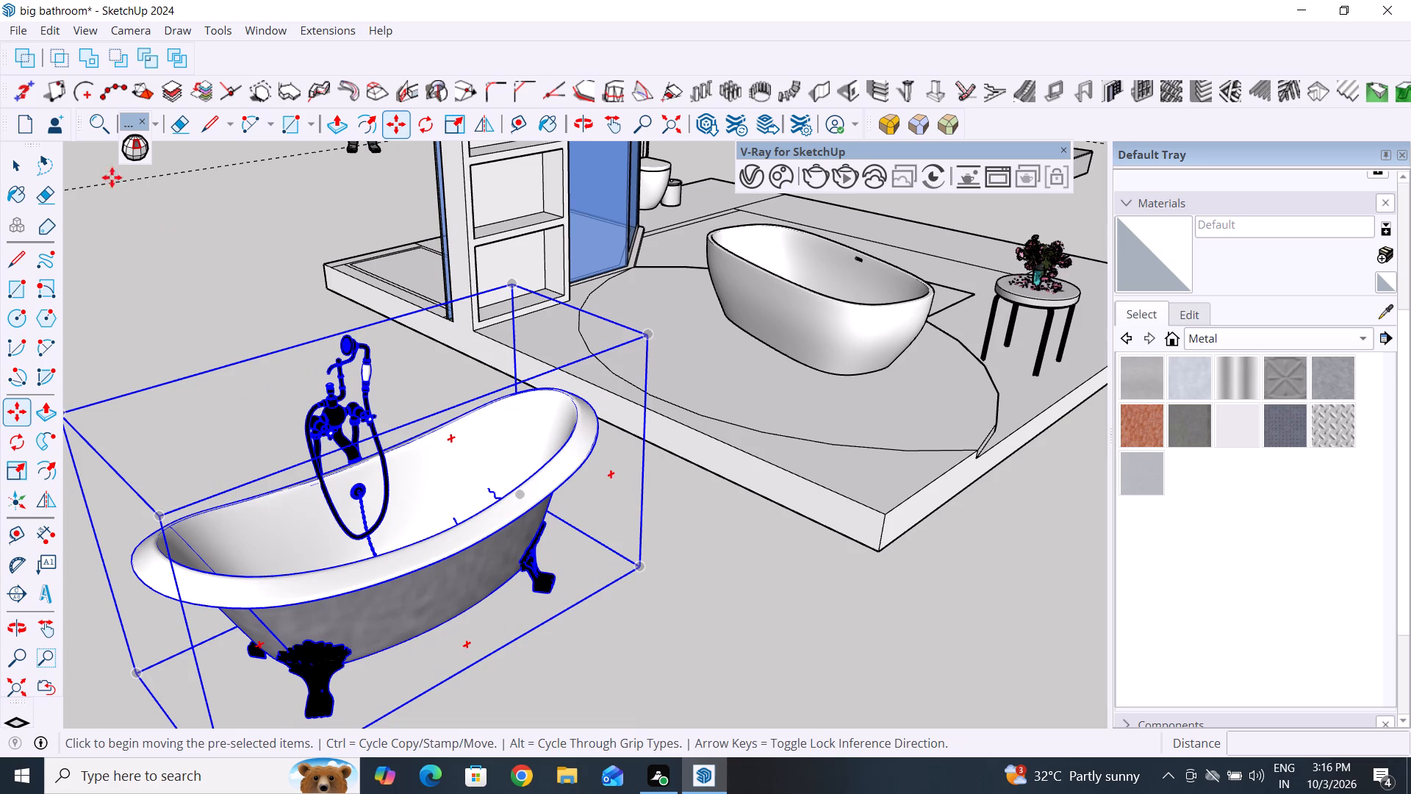
pyautogui.rightClick(463, 549)
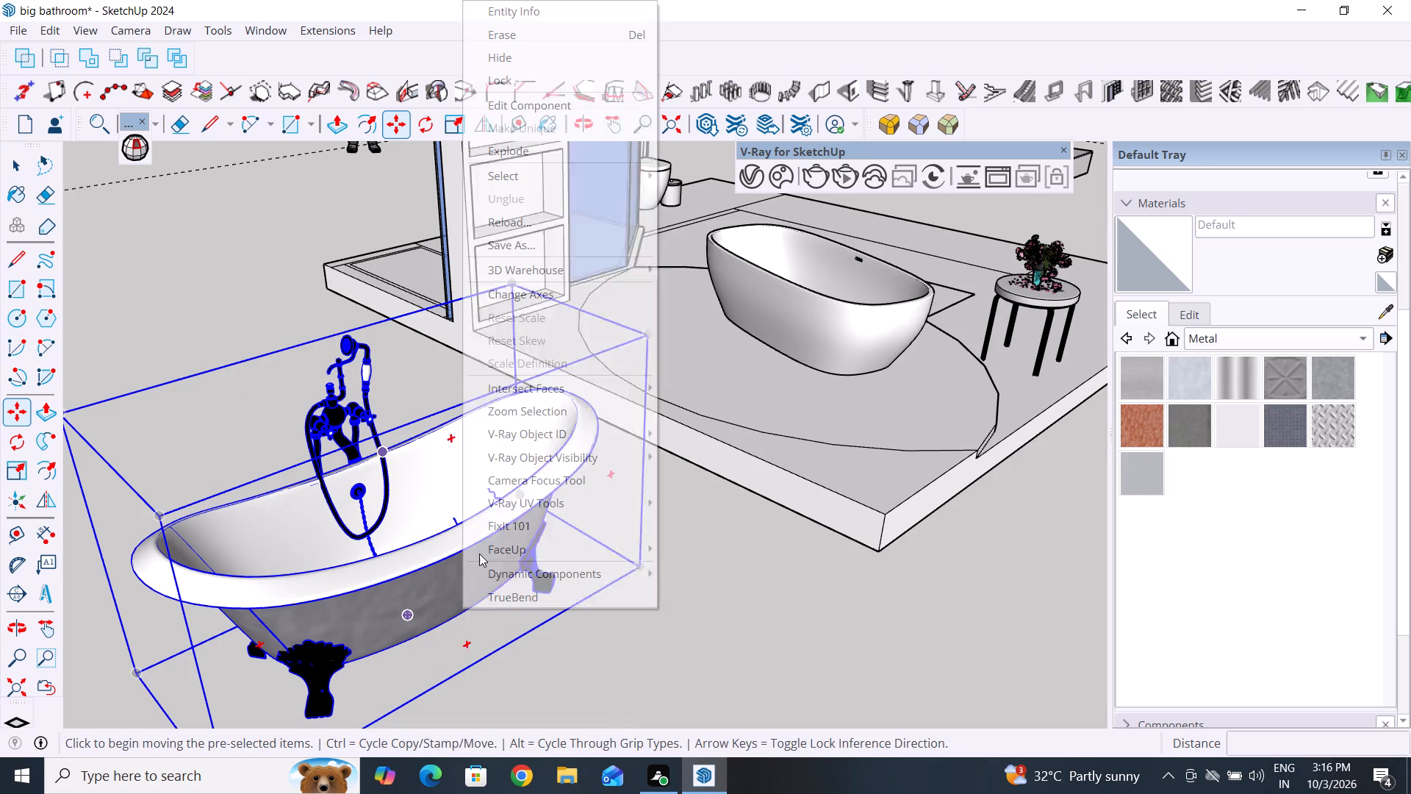
pyautogui.click(549, 158)
pyautogui.click(655, 644)
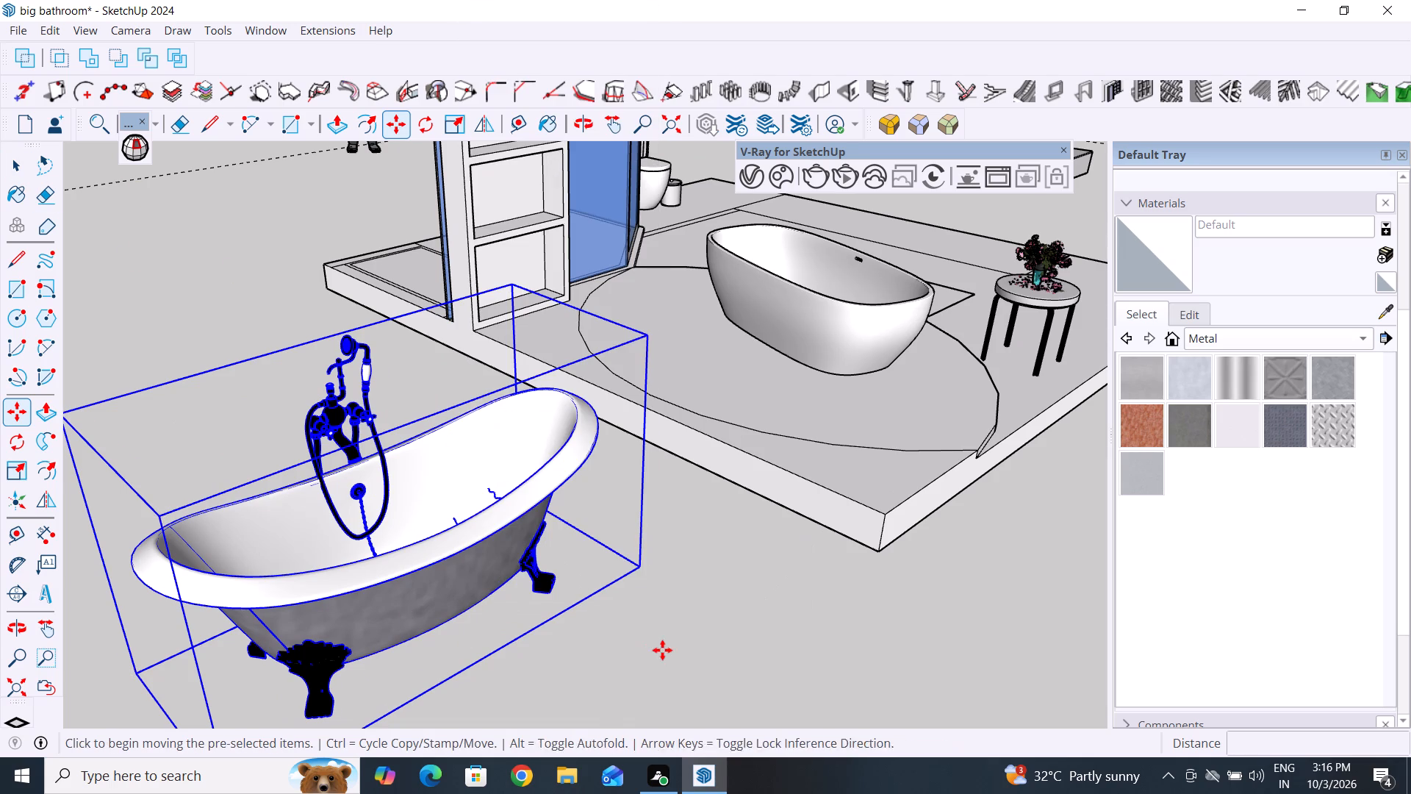
pyautogui.click(595, 622)
pyautogui.press('Escape')
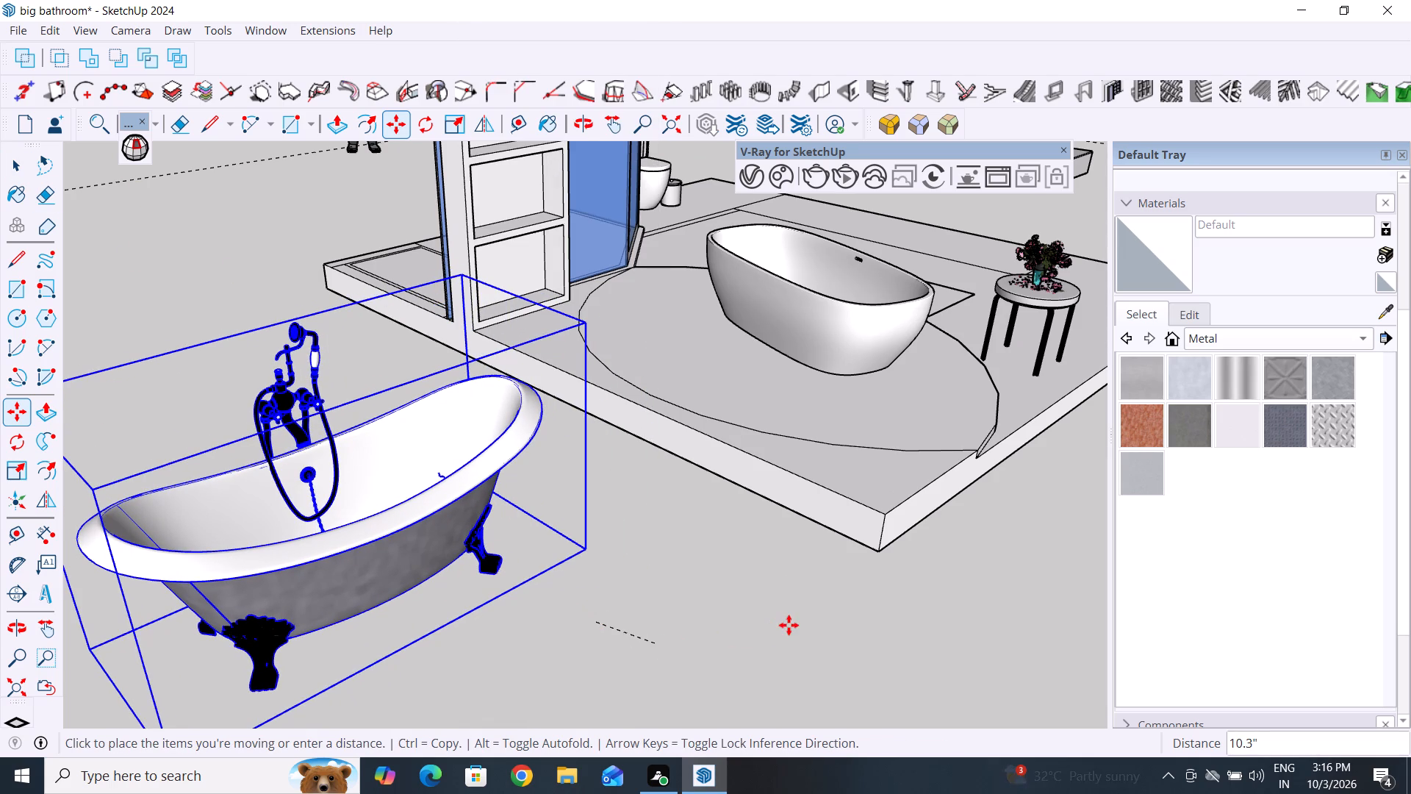
# Explode the group that holds the whole clawfoot bathtub.
pyautogui.click(21, 176)
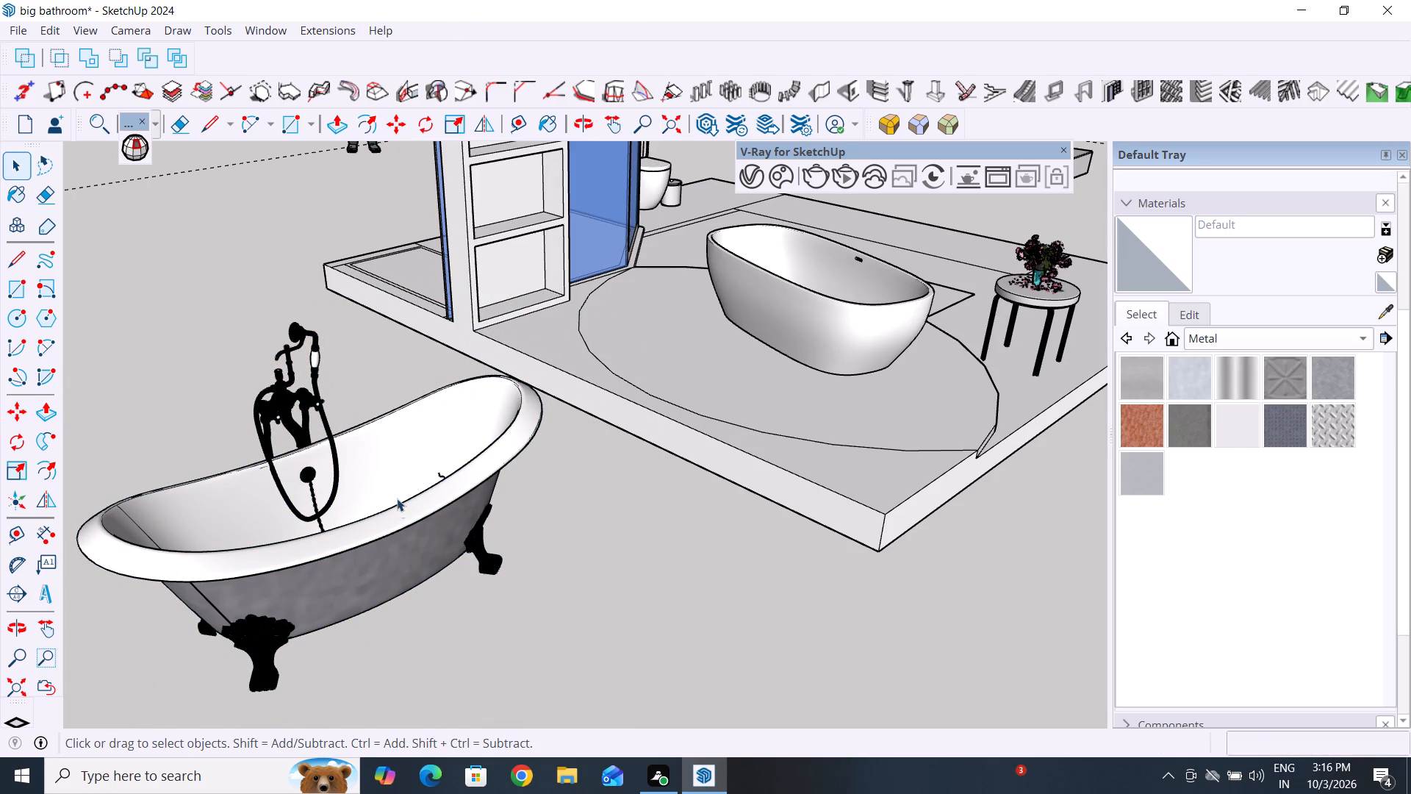
pyautogui.click(396, 532)
pyautogui.rightClick(396, 532)
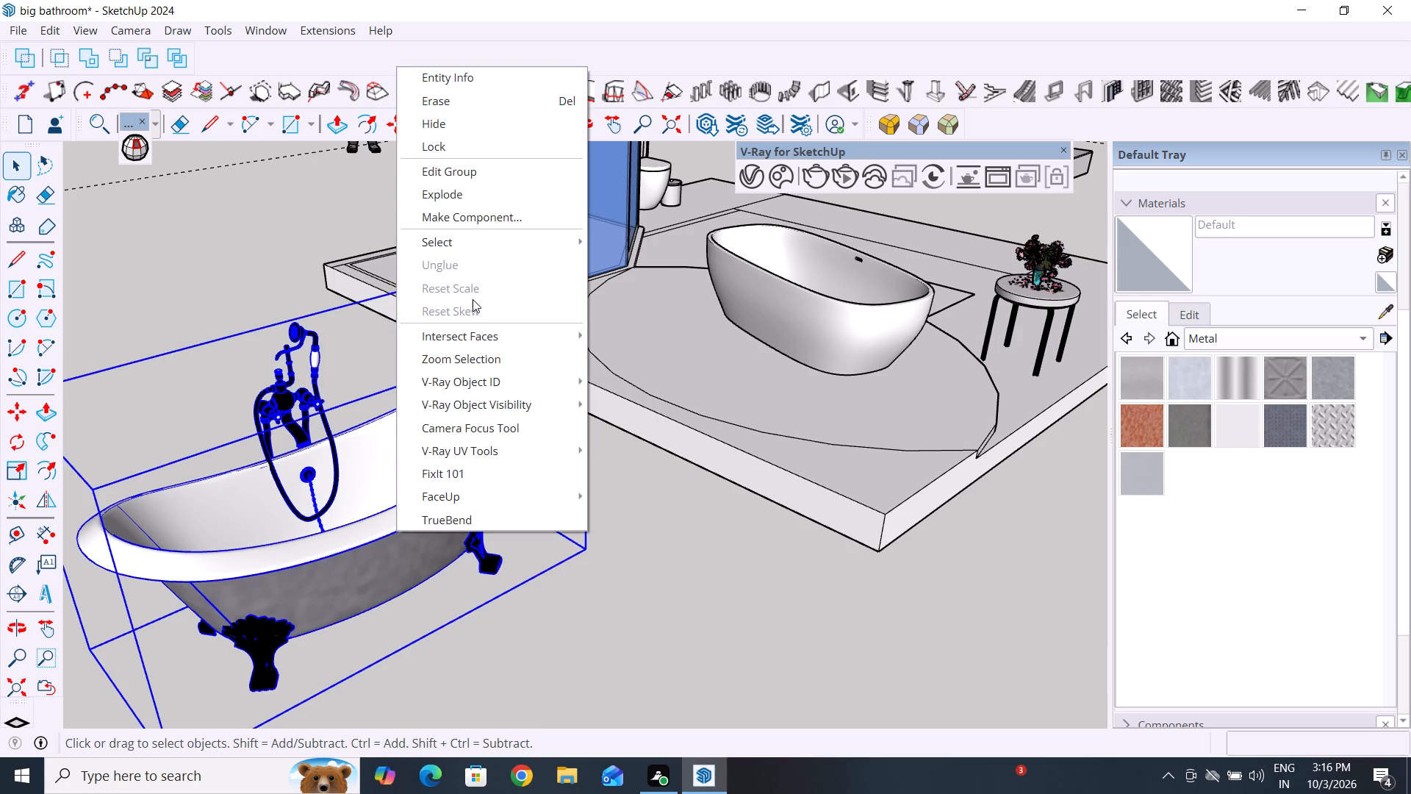
pyautogui.click(467, 196)
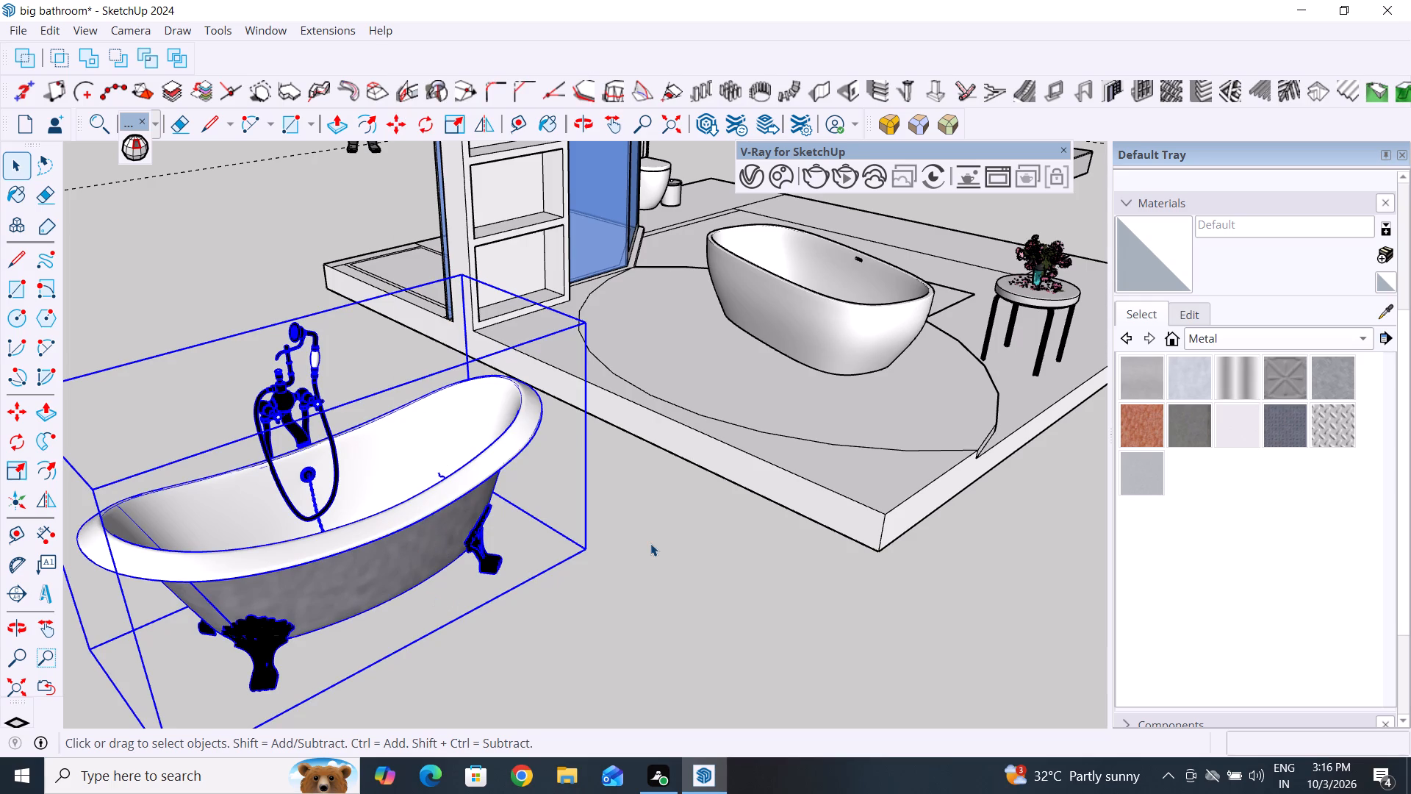
pyautogui.scroll(-7, 653, 543)
pyautogui.click(631, 609)
# Explode the next nested bathtub group to separate the tub from its fittings.
pyautogui.moveTo(495, 550); pyautogui.dragTo(834, 529, button='middle')
pyautogui.scroll(13, 847, 401)
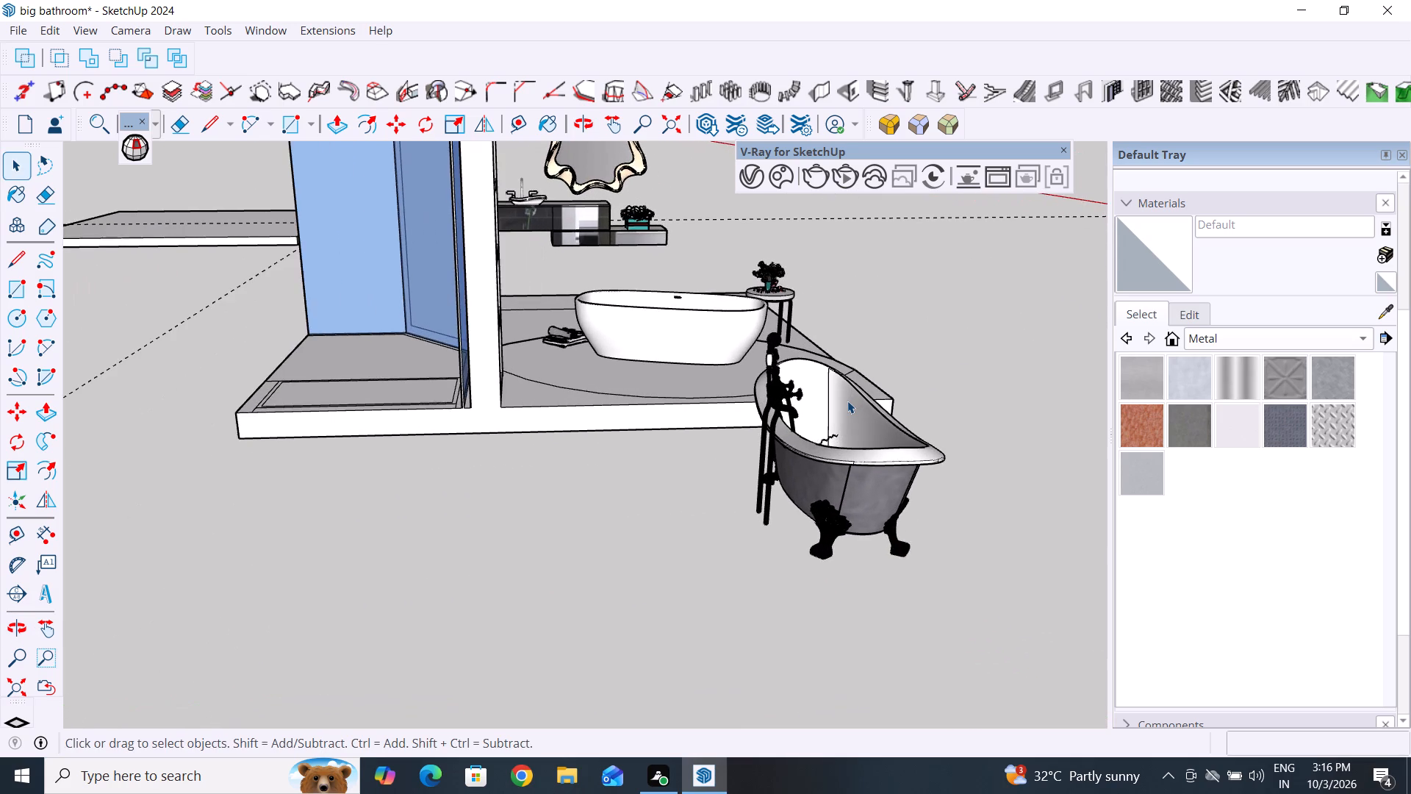
pyautogui.scroll(6, 847, 401)
pyautogui.click(869, 518)
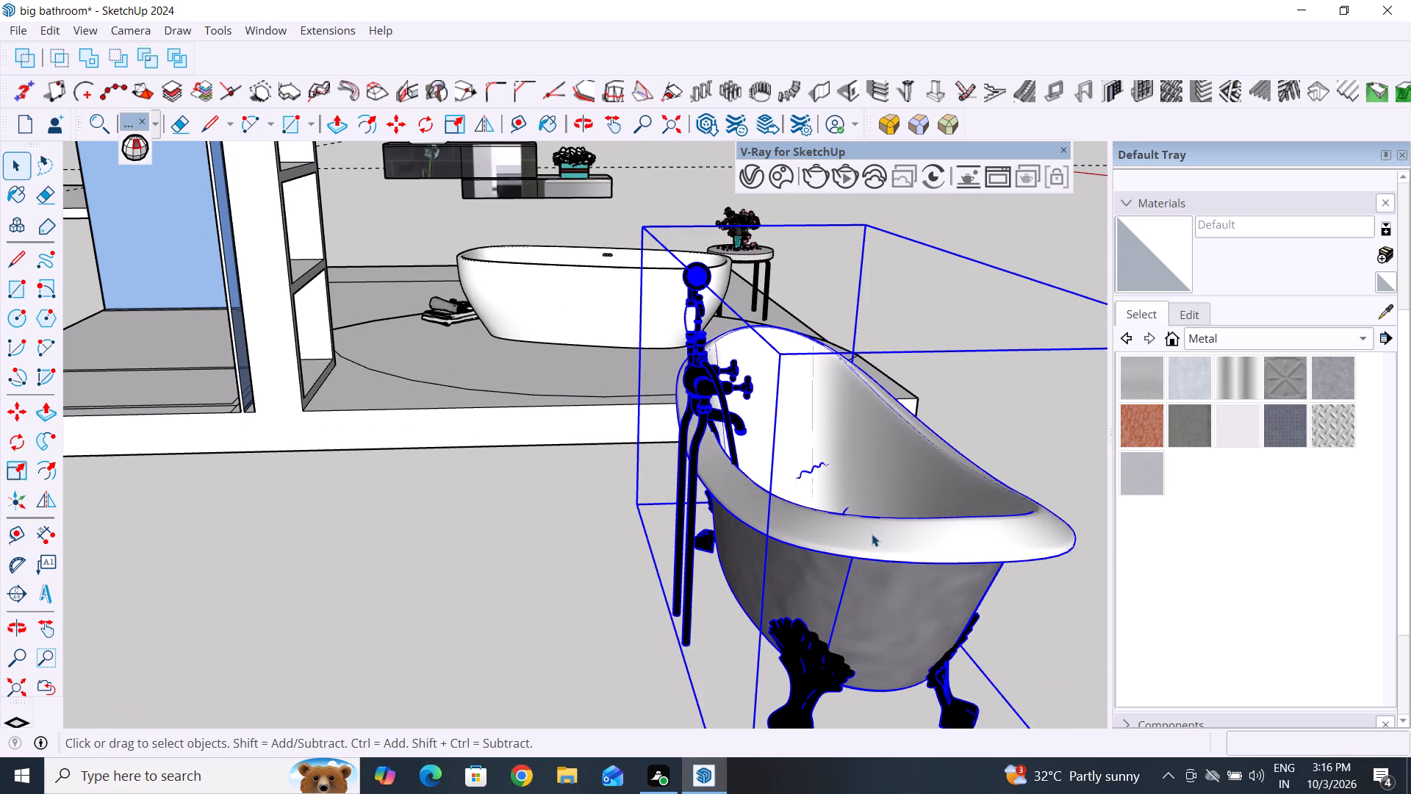
pyautogui.rightClick(873, 537)
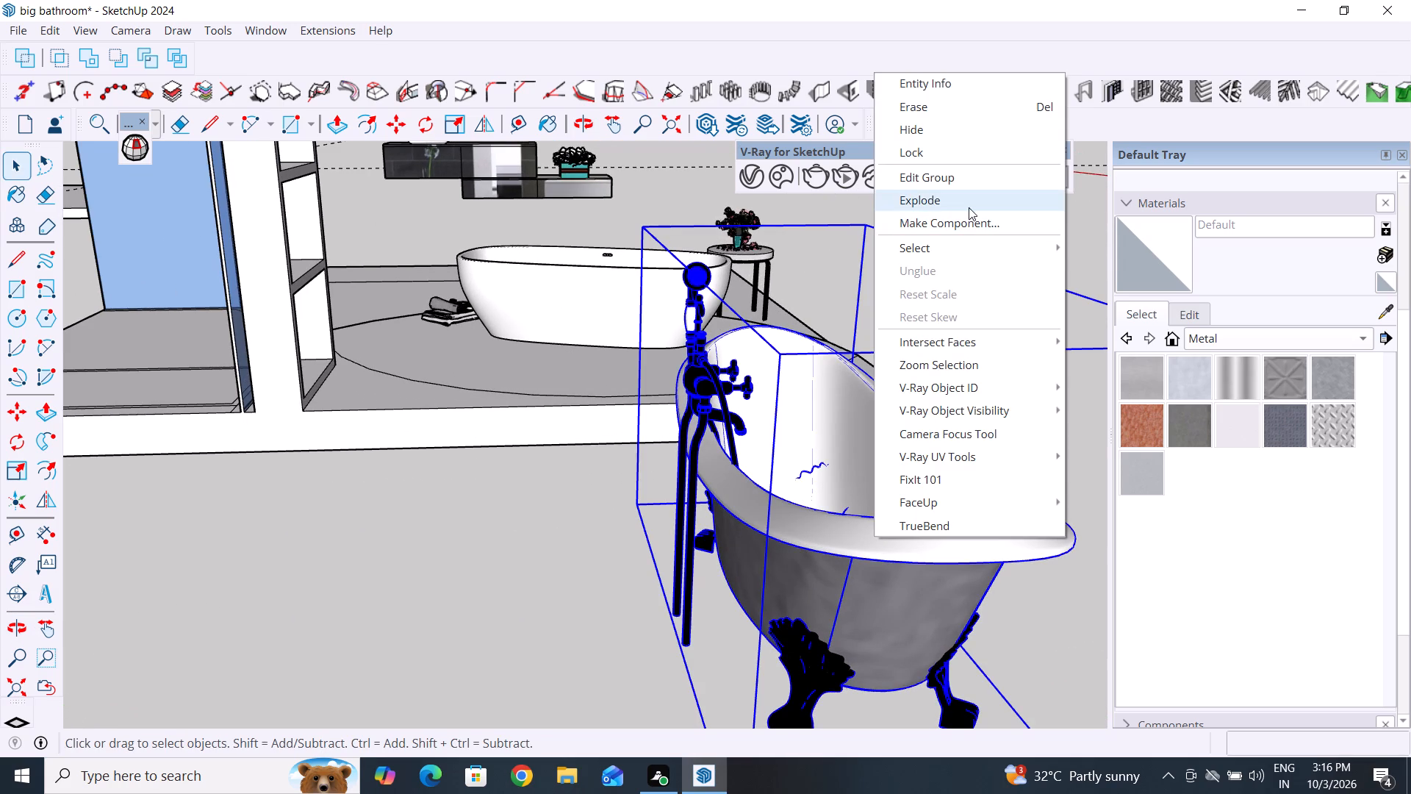
pyautogui.click(969, 207)
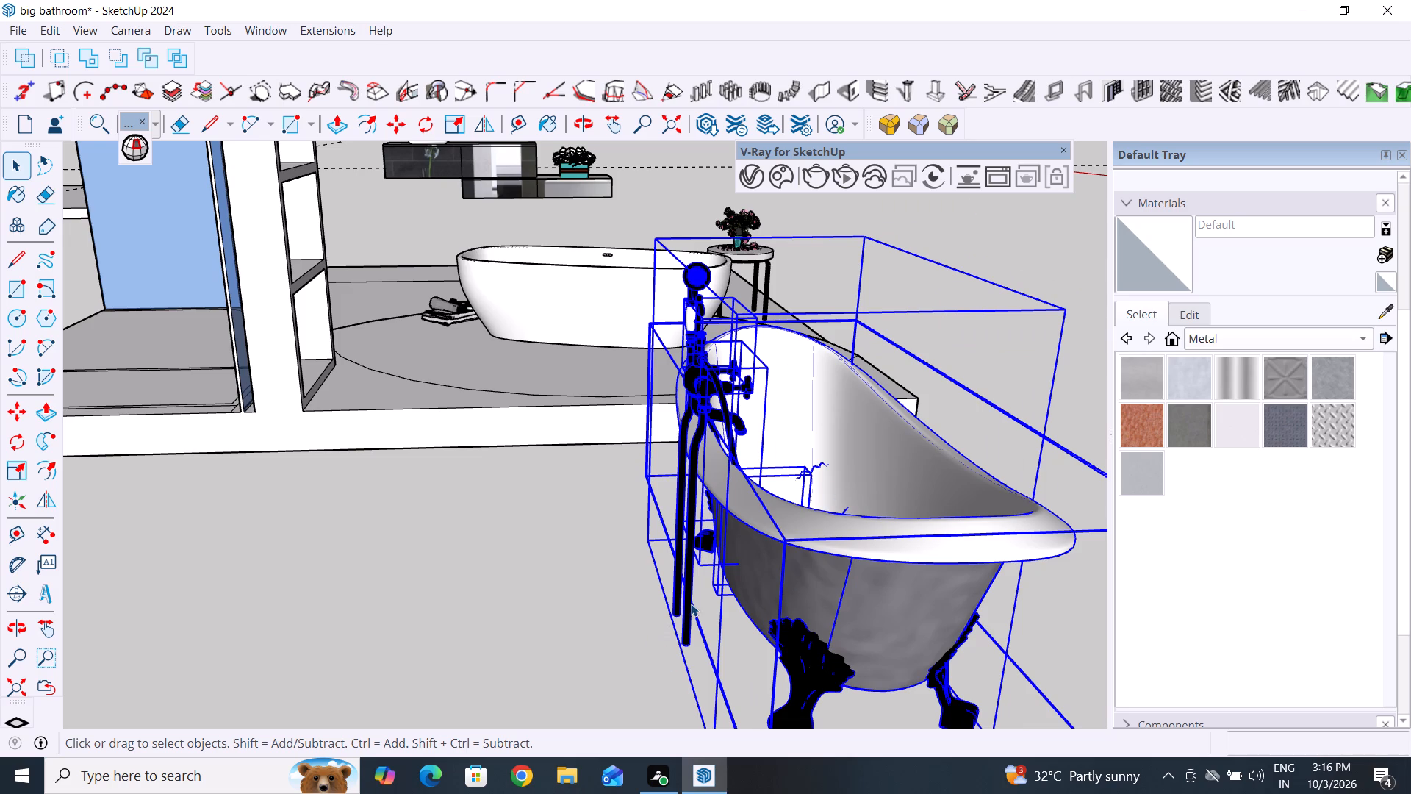
# Move the group of black faucet and claw feet about 49.3" away from the tub, in front of the shelf unit.
pyautogui.click(691, 604)
pyautogui.press('m')
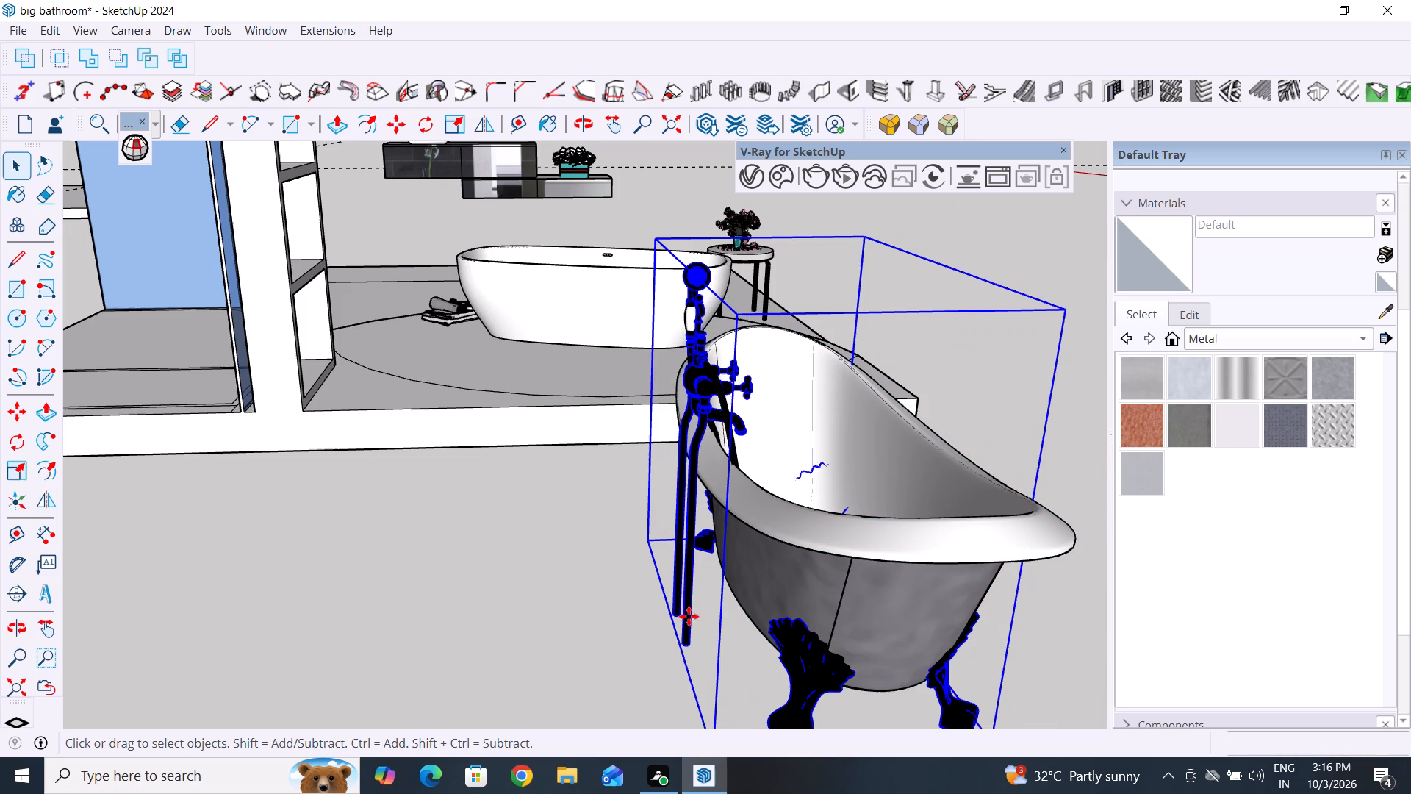
pyautogui.click(685, 633)
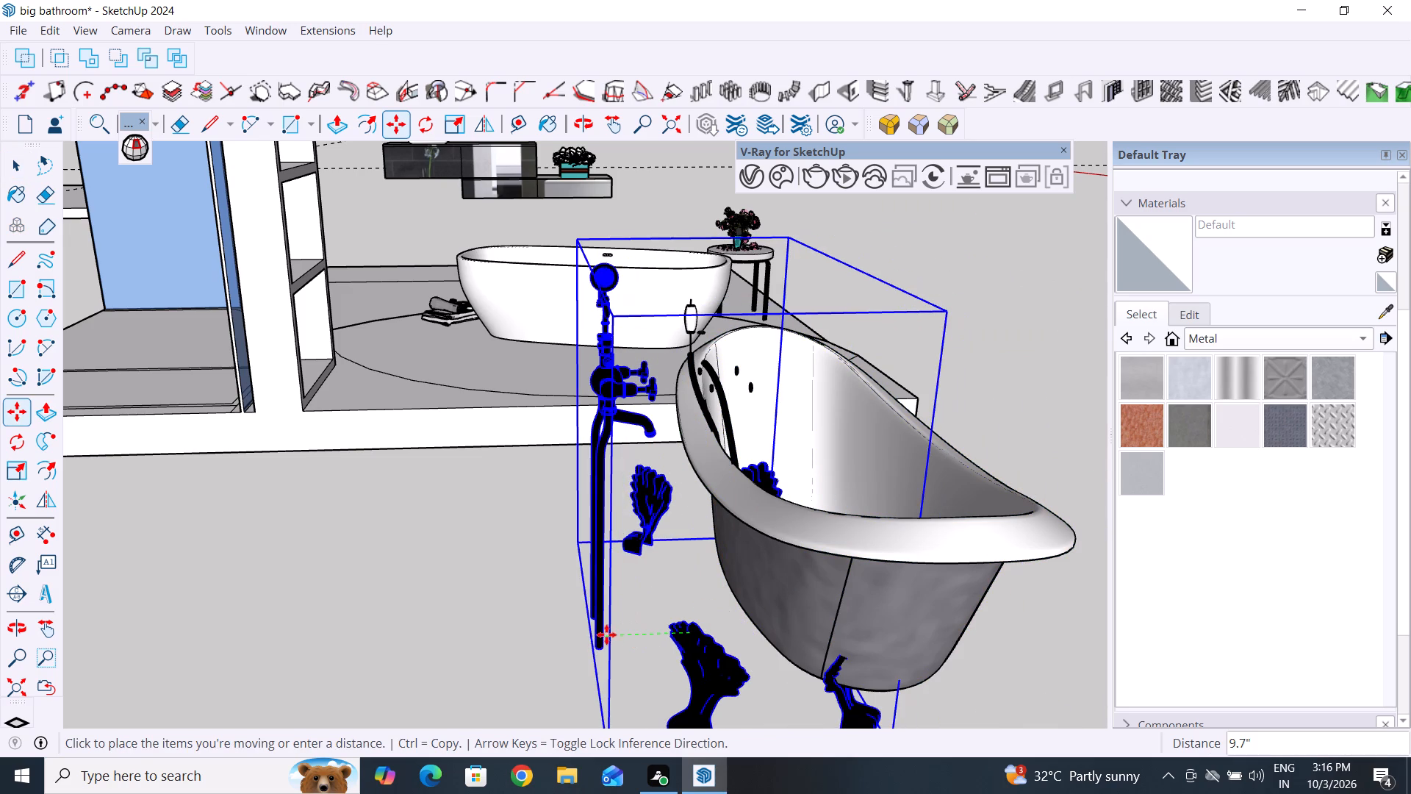
pyautogui.scroll(-3, 489, 607)
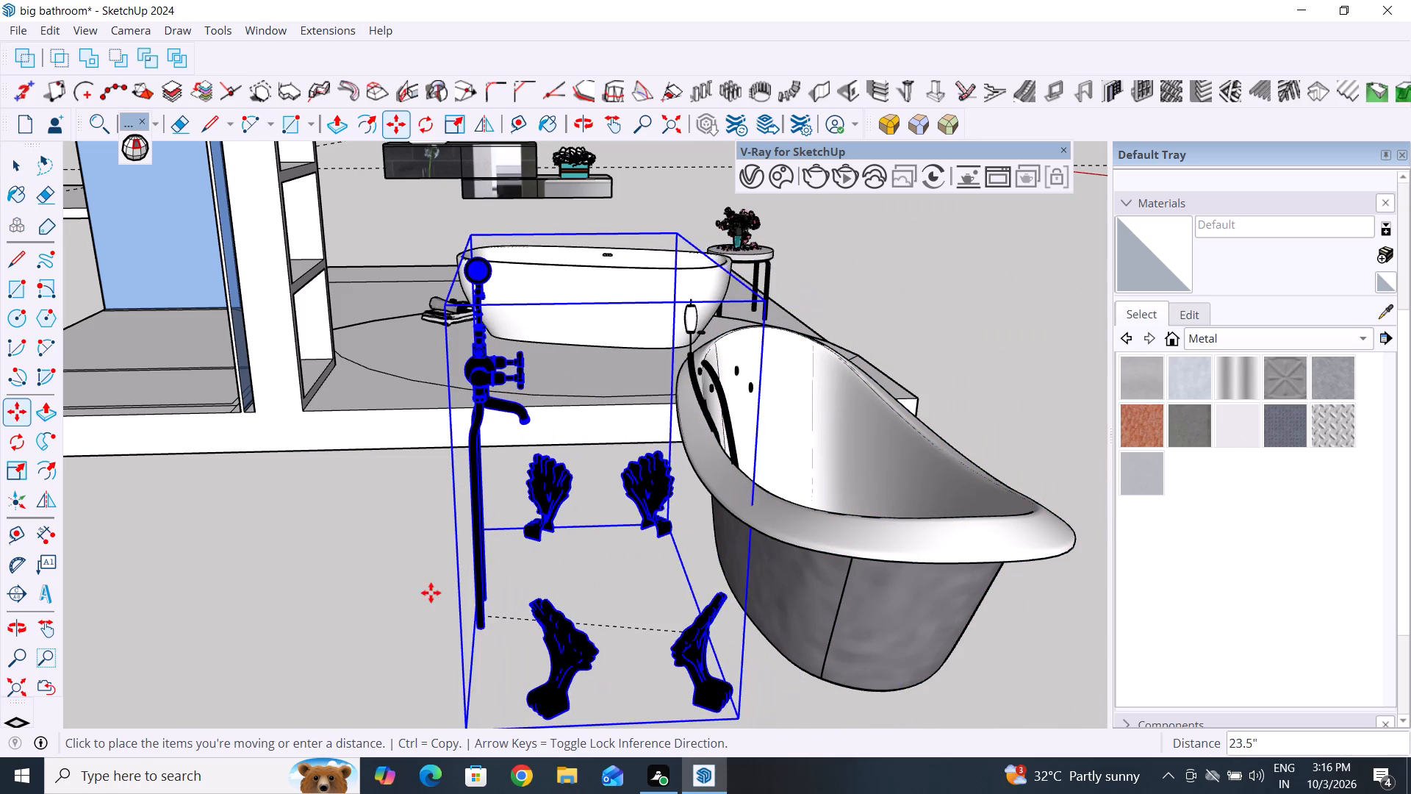
pyautogui.scroll(-5, 431, 593)
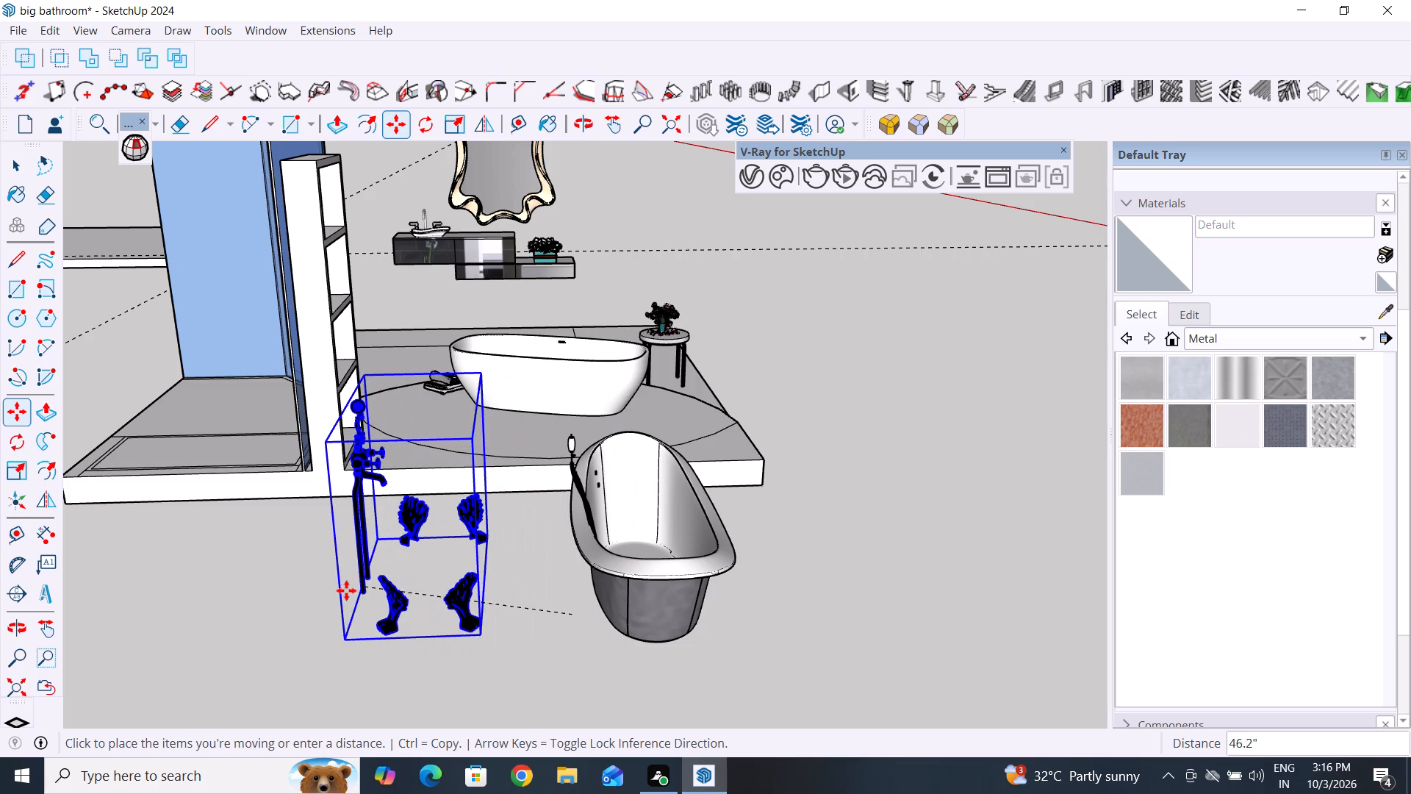
pyautogui.click(346, 590)
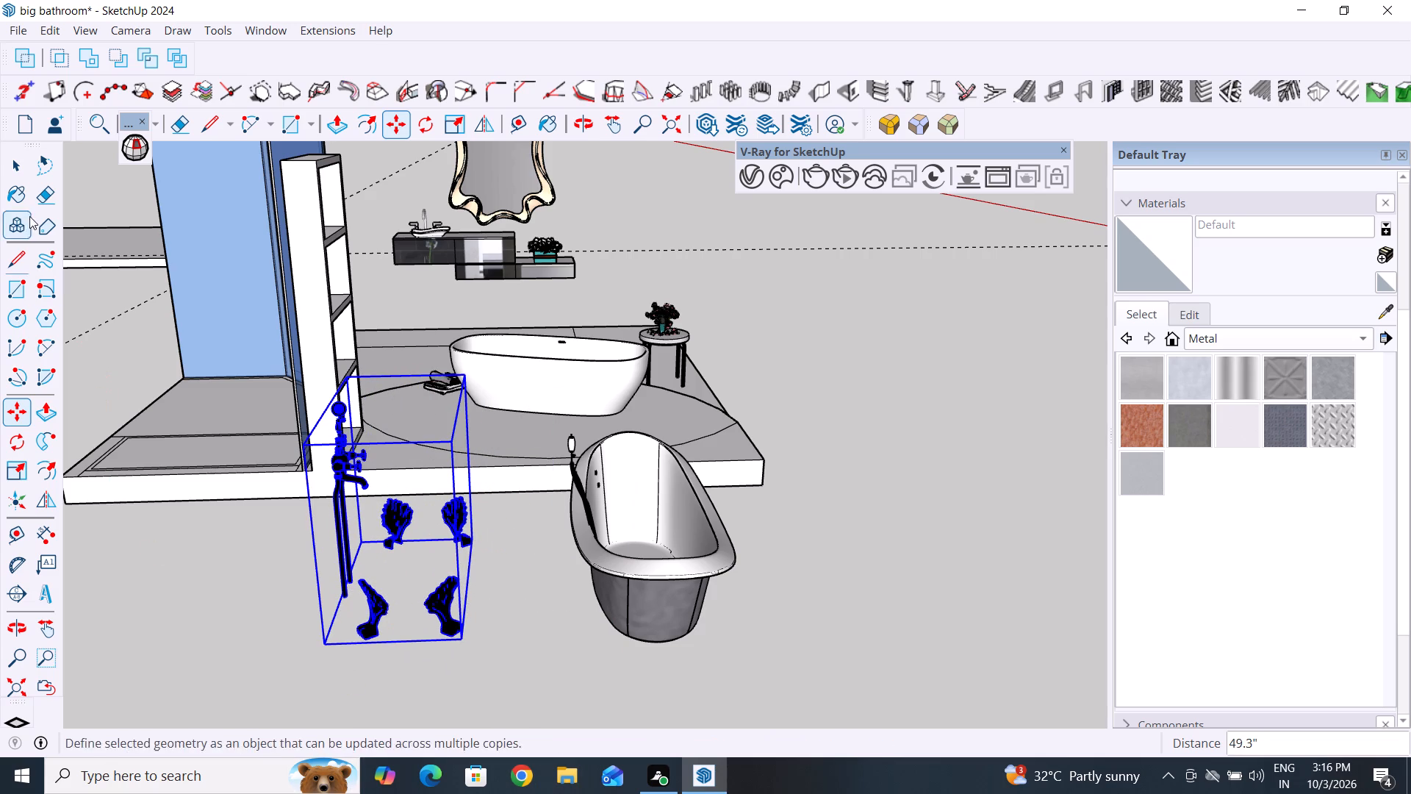
pyautogui.click(12, 176)
pyautogui.click(224, 609)
# Explode the separated faucet and claw feet group.
pyautogui.scroll(4, 342, 616)
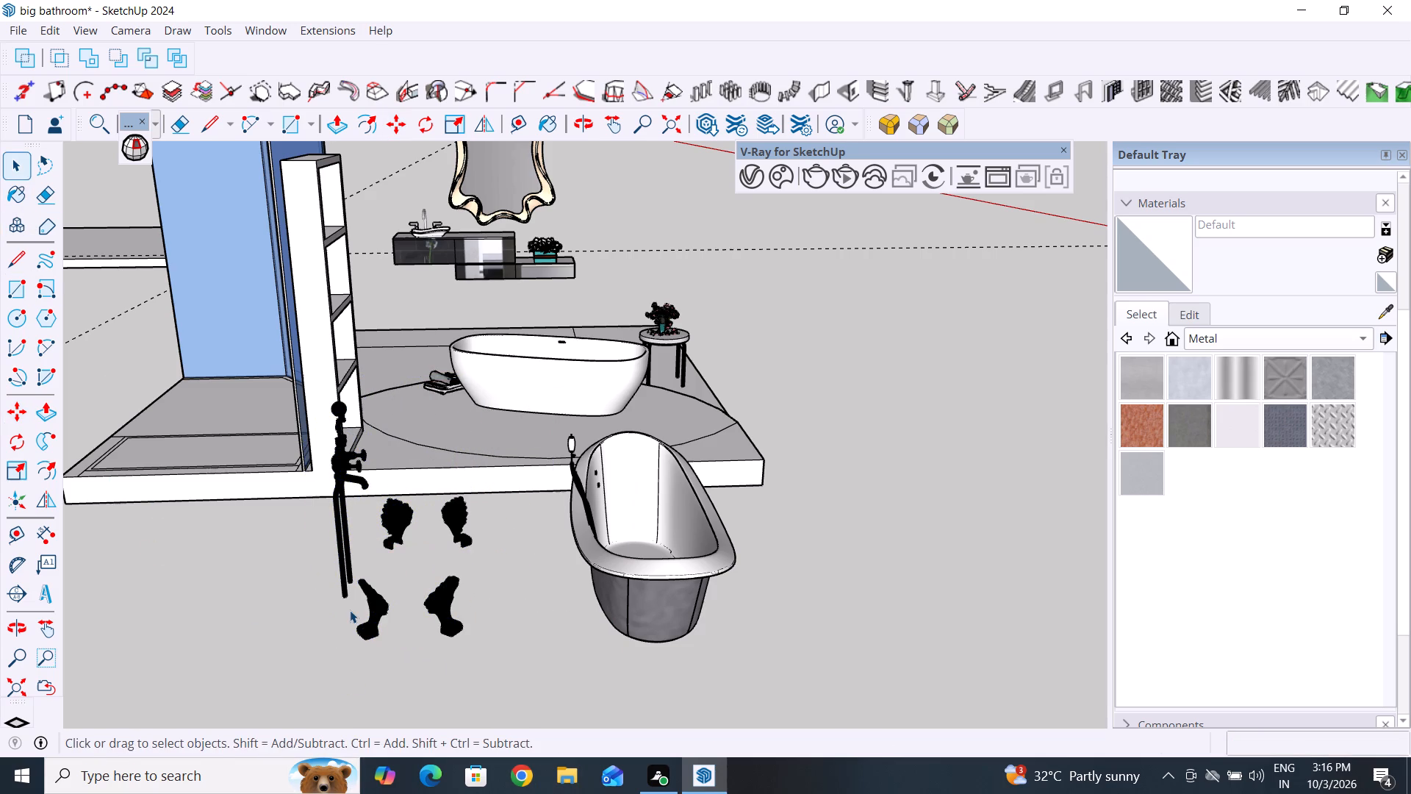
pyautogui.moveTo(512, 554); pyautogui.dragTo(368, 659)
pyautogui.rightClick(378, 618)
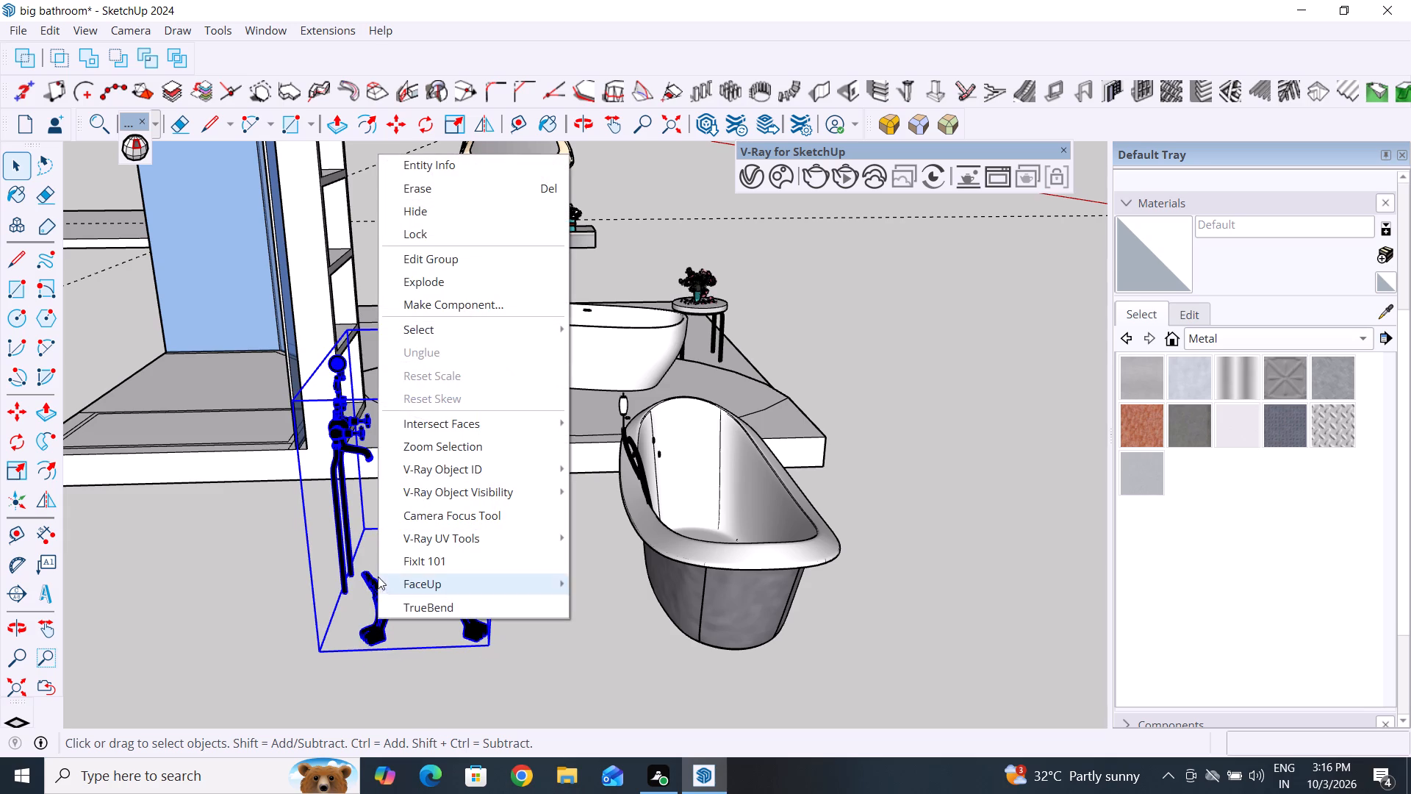
pyautogui.click(487, 291)
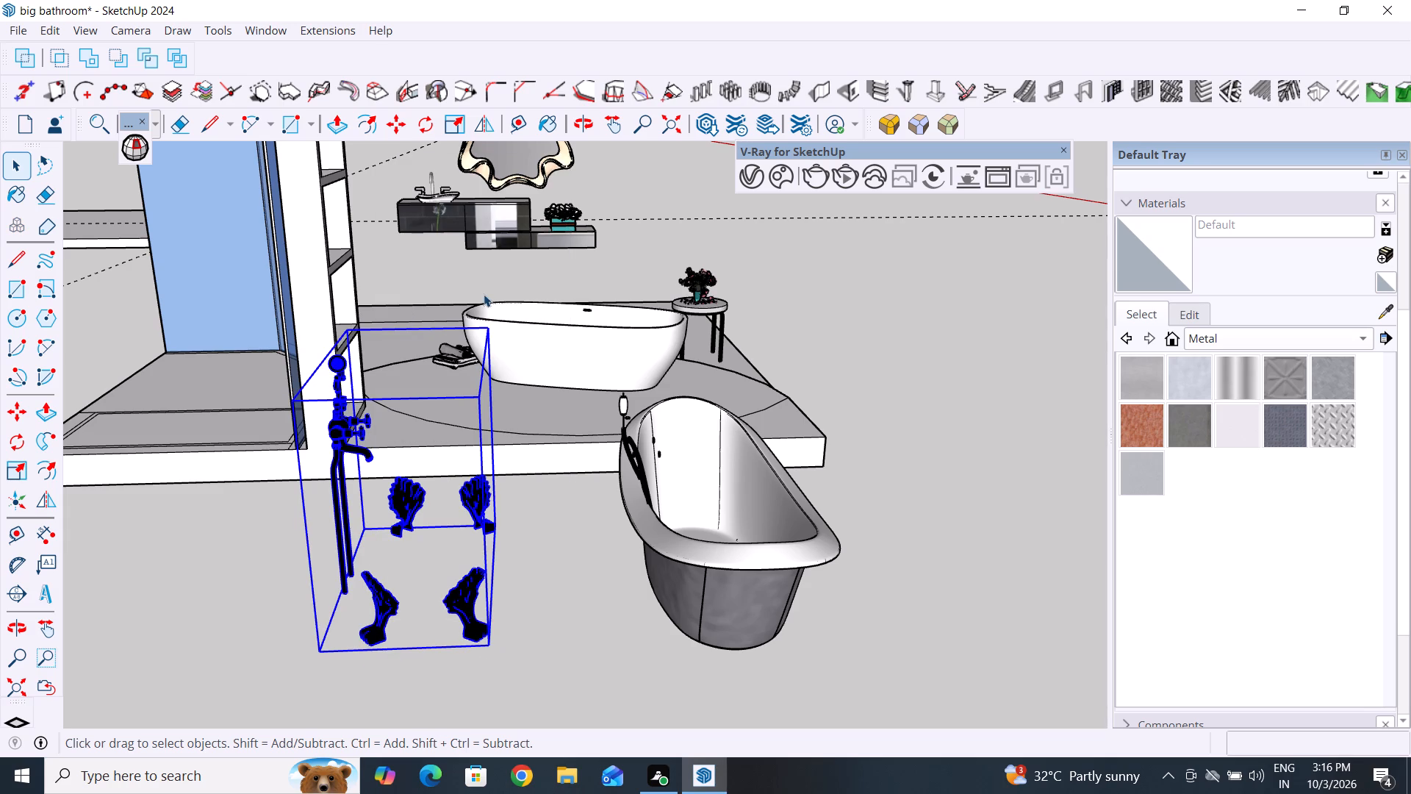
# Explode the nested component that still joins the faucet with the four claw feet.
pyautogui.scroll(3, 421, 695)
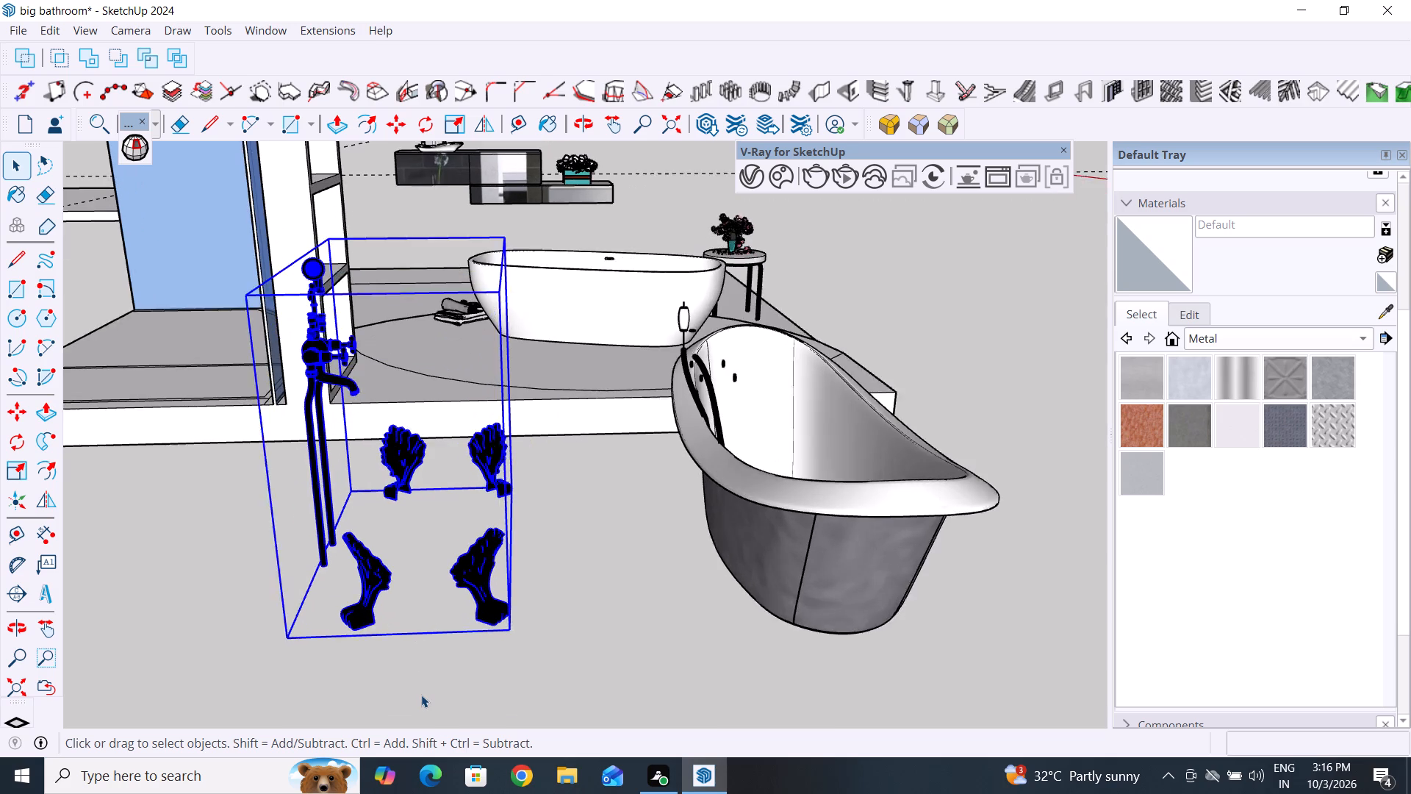
pyautogui.scroll(1, 421, 695)
pyautogui.click(445, 672)
pyautogui.rightClick(357, 598)
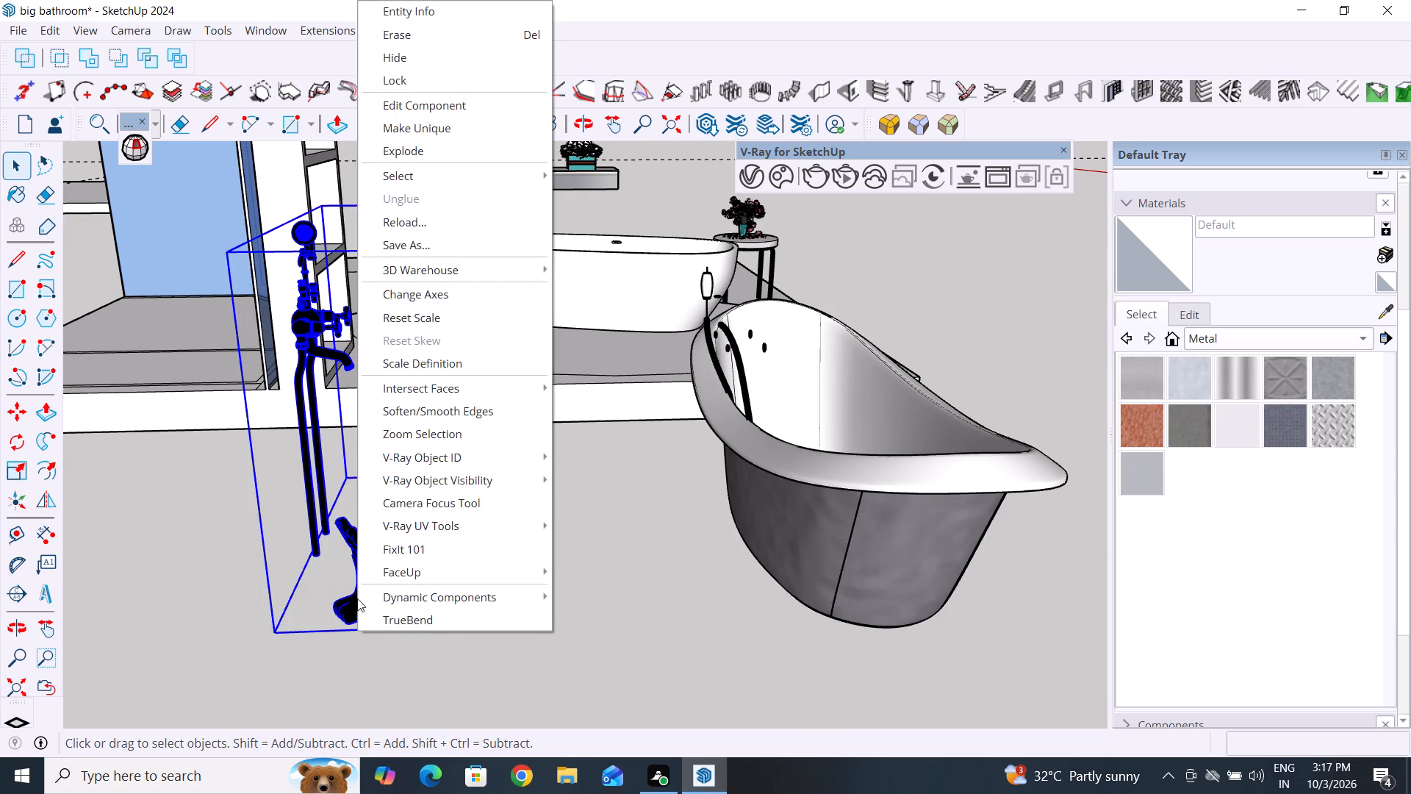
pyautogui.click(447, 162)
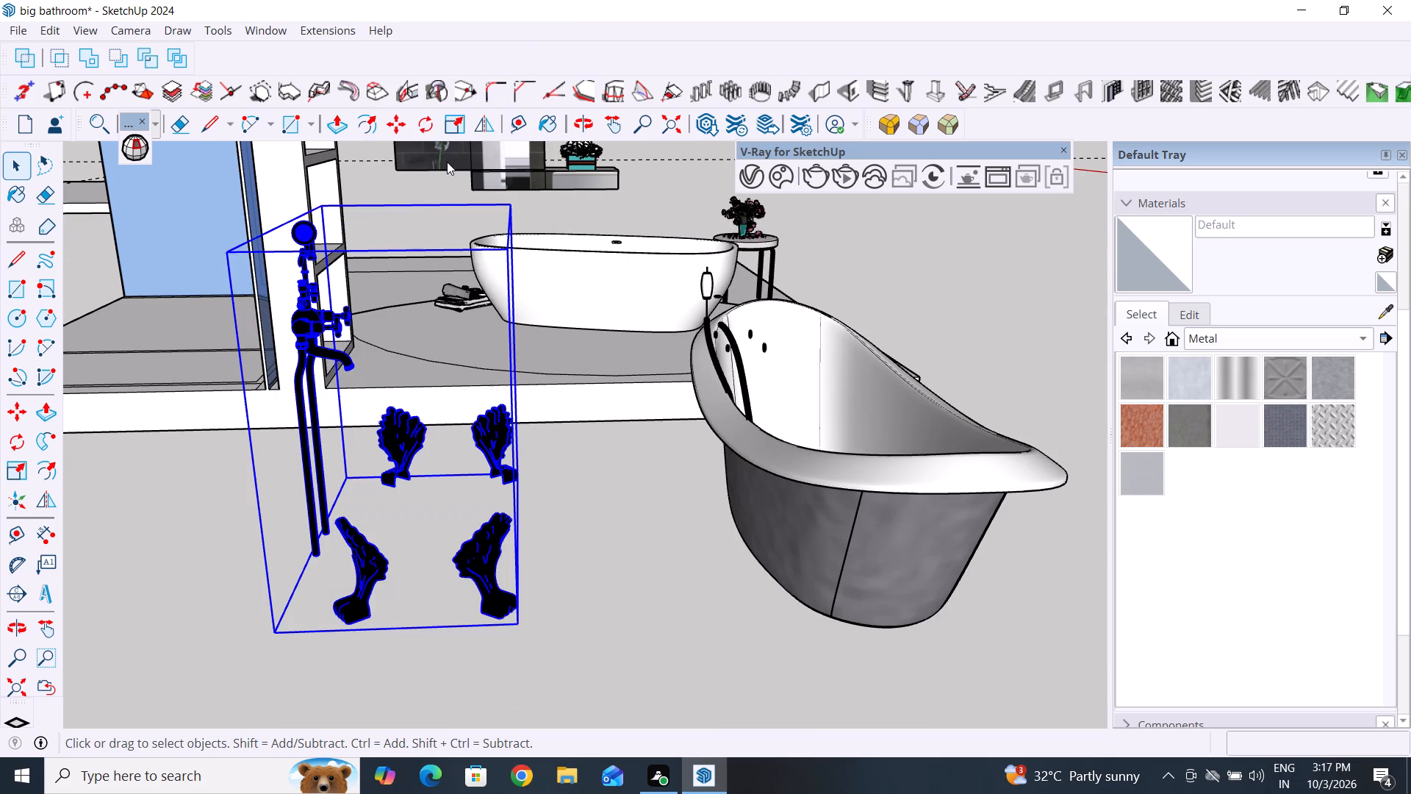
pyautogui.click(650, 594)
pyautogui.rightClick(502, 601)
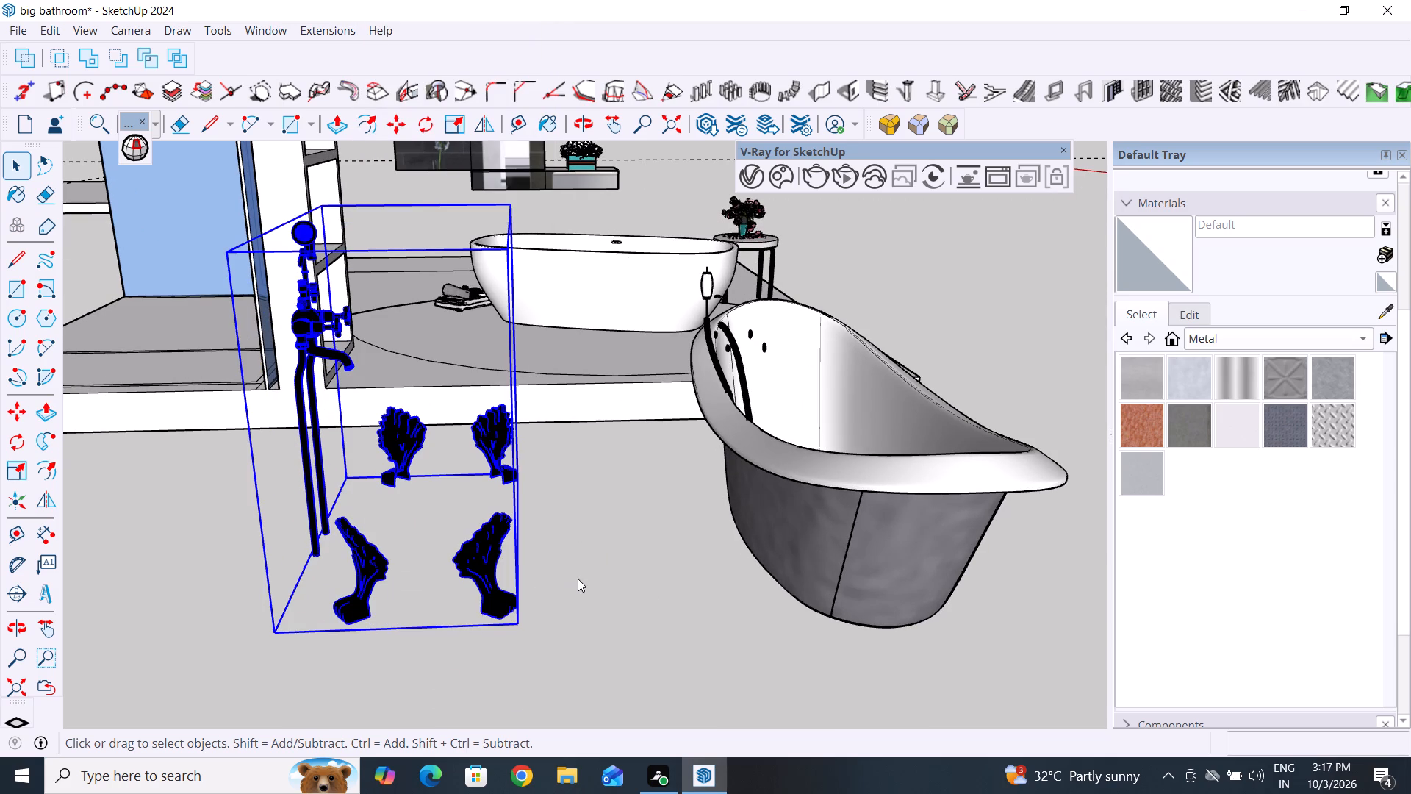
pyautogui.click(580, 579)
pyautogui.scroll(-4, 587, 641)
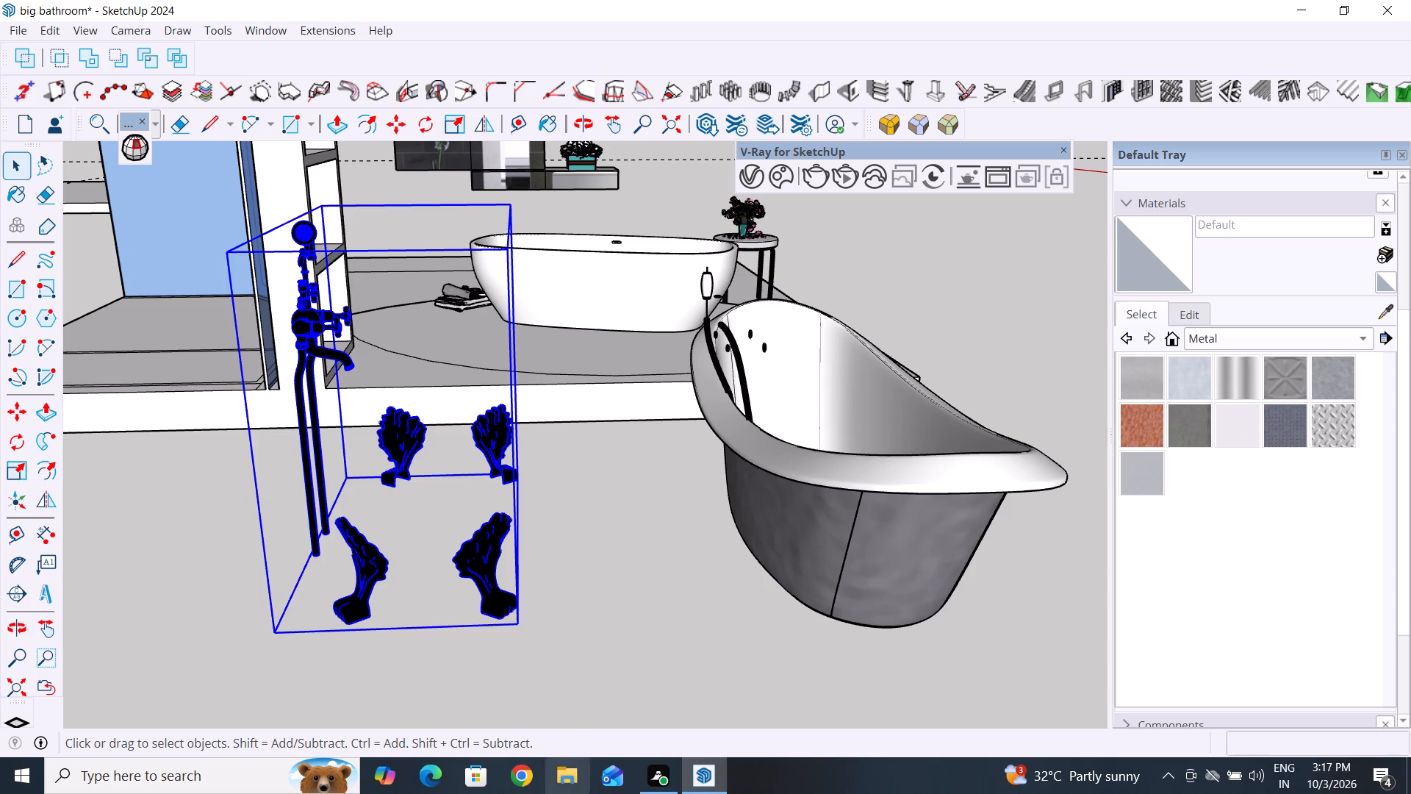
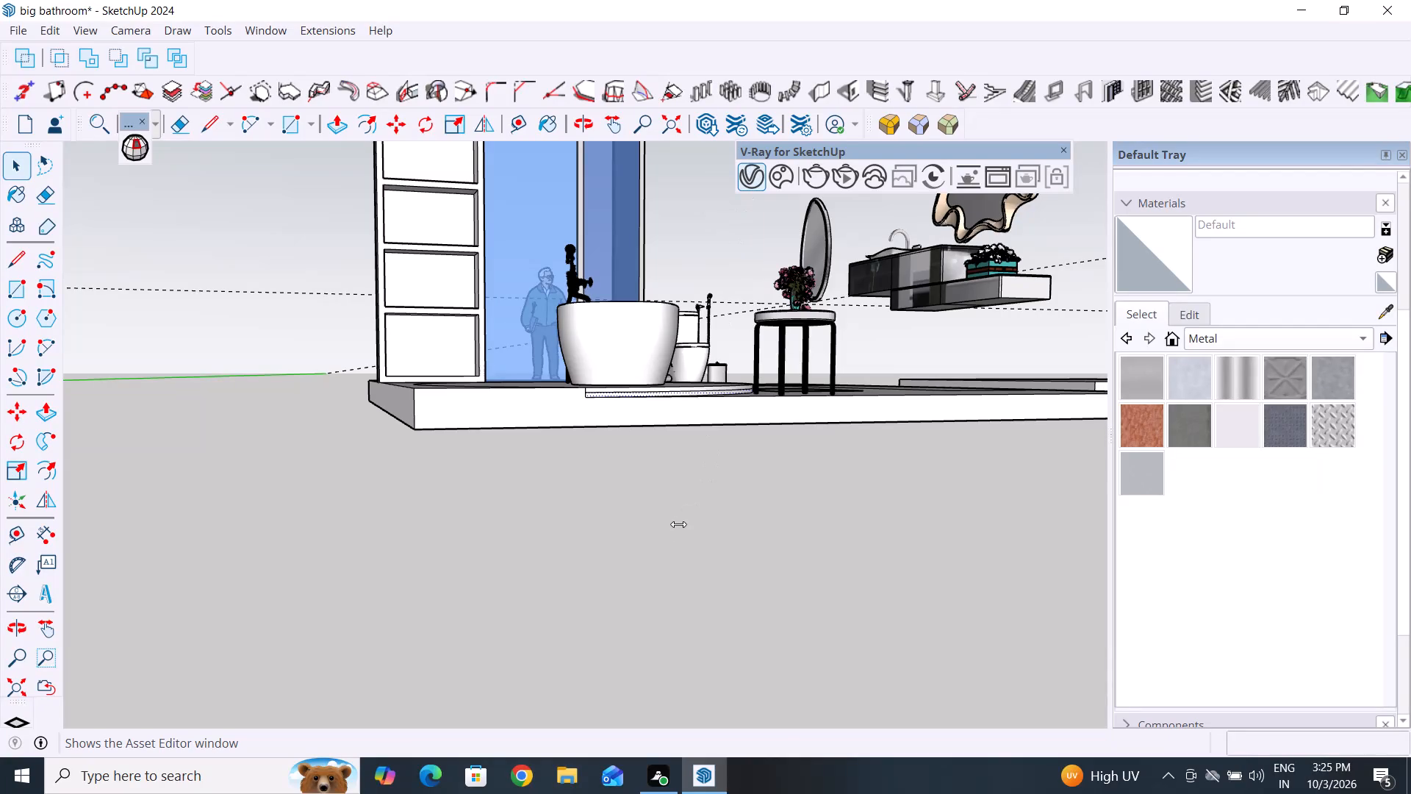
# Open the V-Ray Asset Editor and place it beside the bathroom model.
pyautogui.click(756, 180)
pyautogui.scroll(-4, 694, 630)
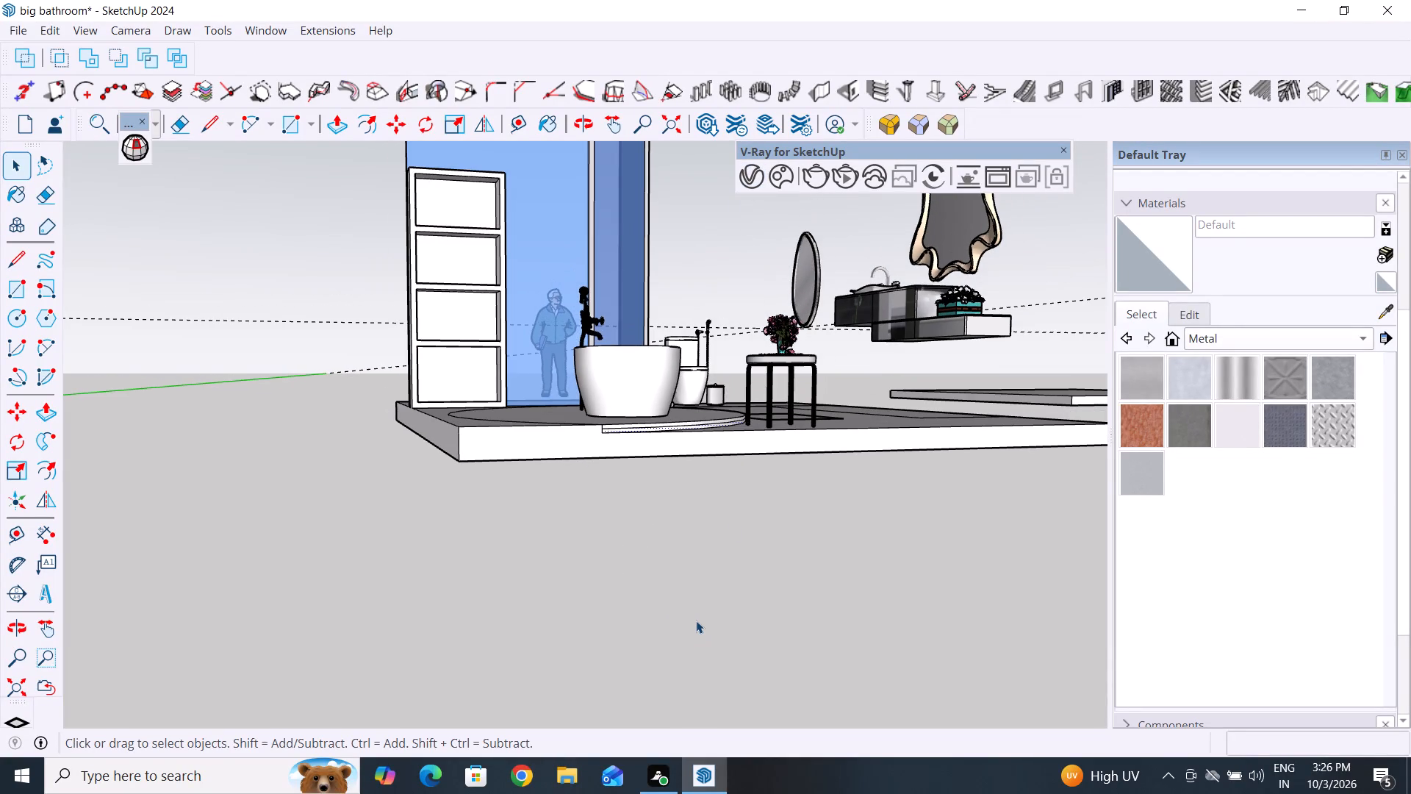
pyautogui.moveTo(759, 509); pyautogui.dragTo(739, 607, button='middle')
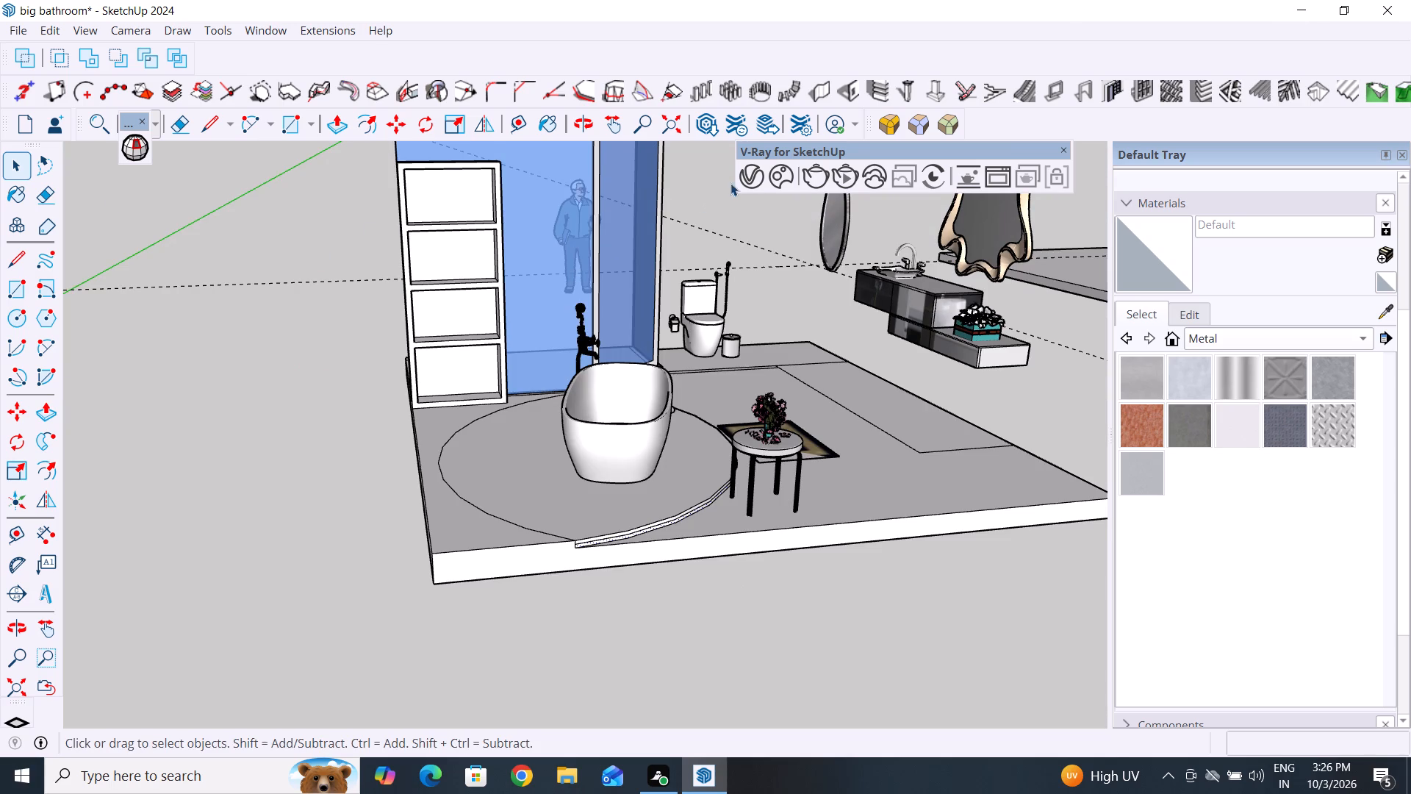
pyautogui.click(753, 171)
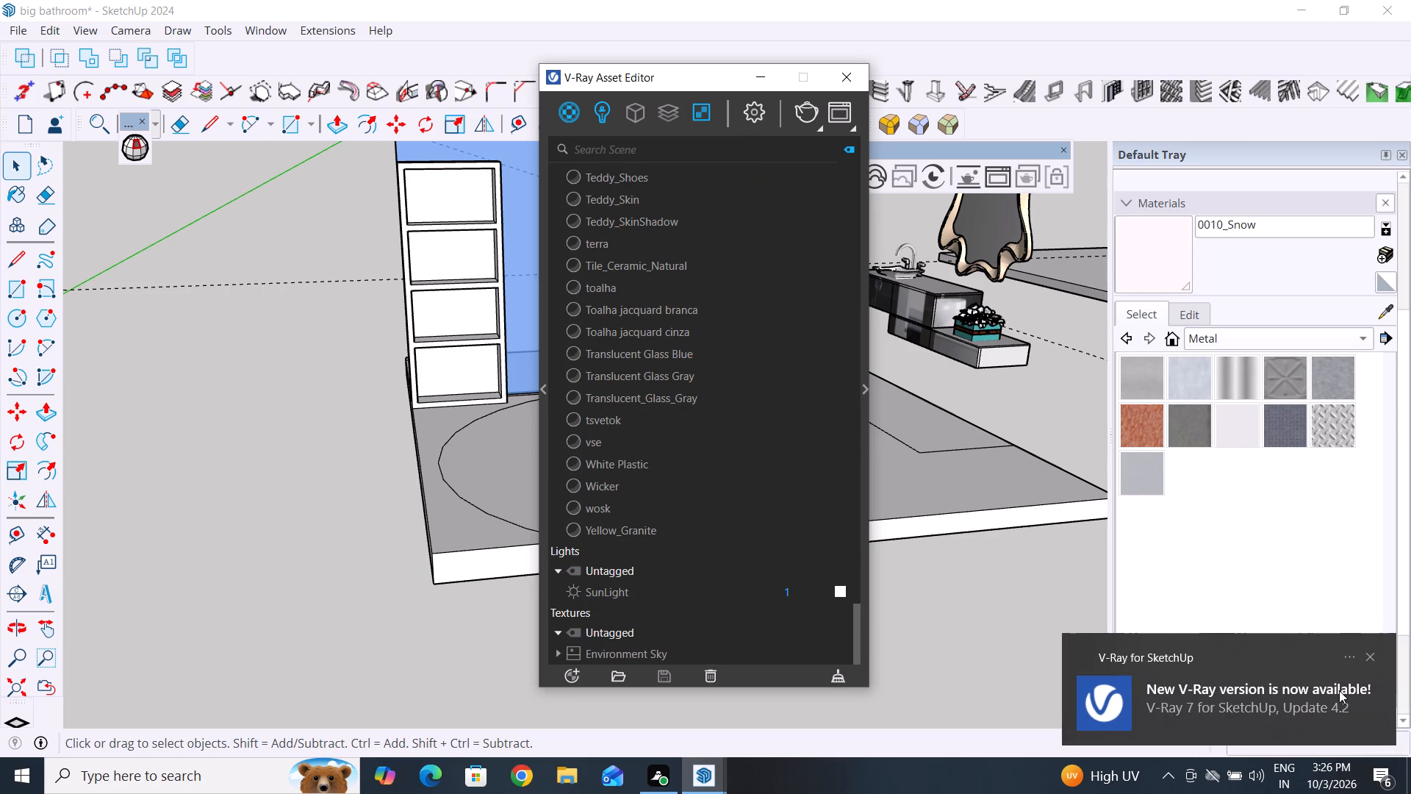
pyautogui.click(1372, 656)
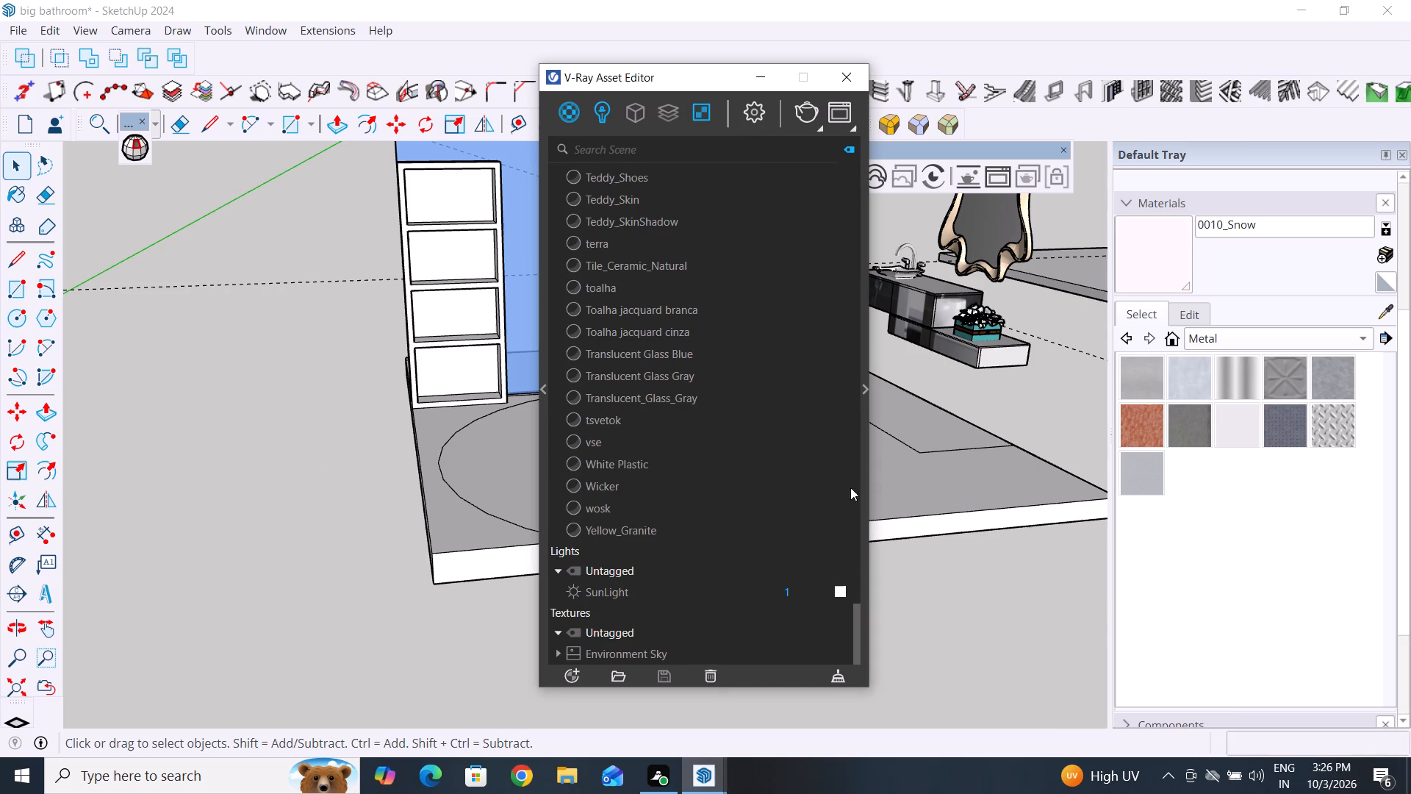
pyautogui.moveTo(720, 79); pyautogui.dragTo(1186, 146)
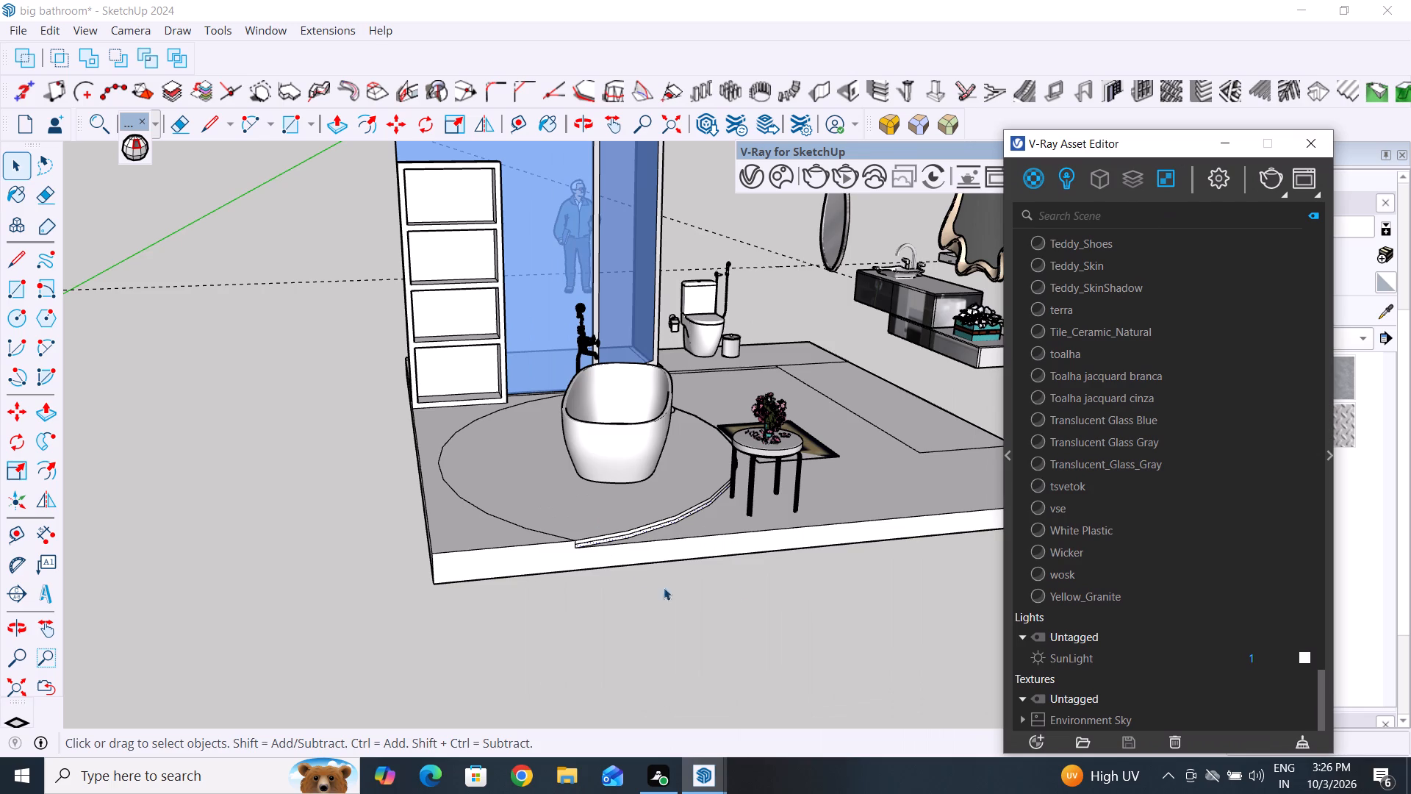
# Examine the furnished bathroom from several angles, including the bathtub, faucet, stool, rug, vanity and shower enclosure.
pyautogui.moveTo(796, 590); pyautogui.dragTo(552, 668, button='middle')
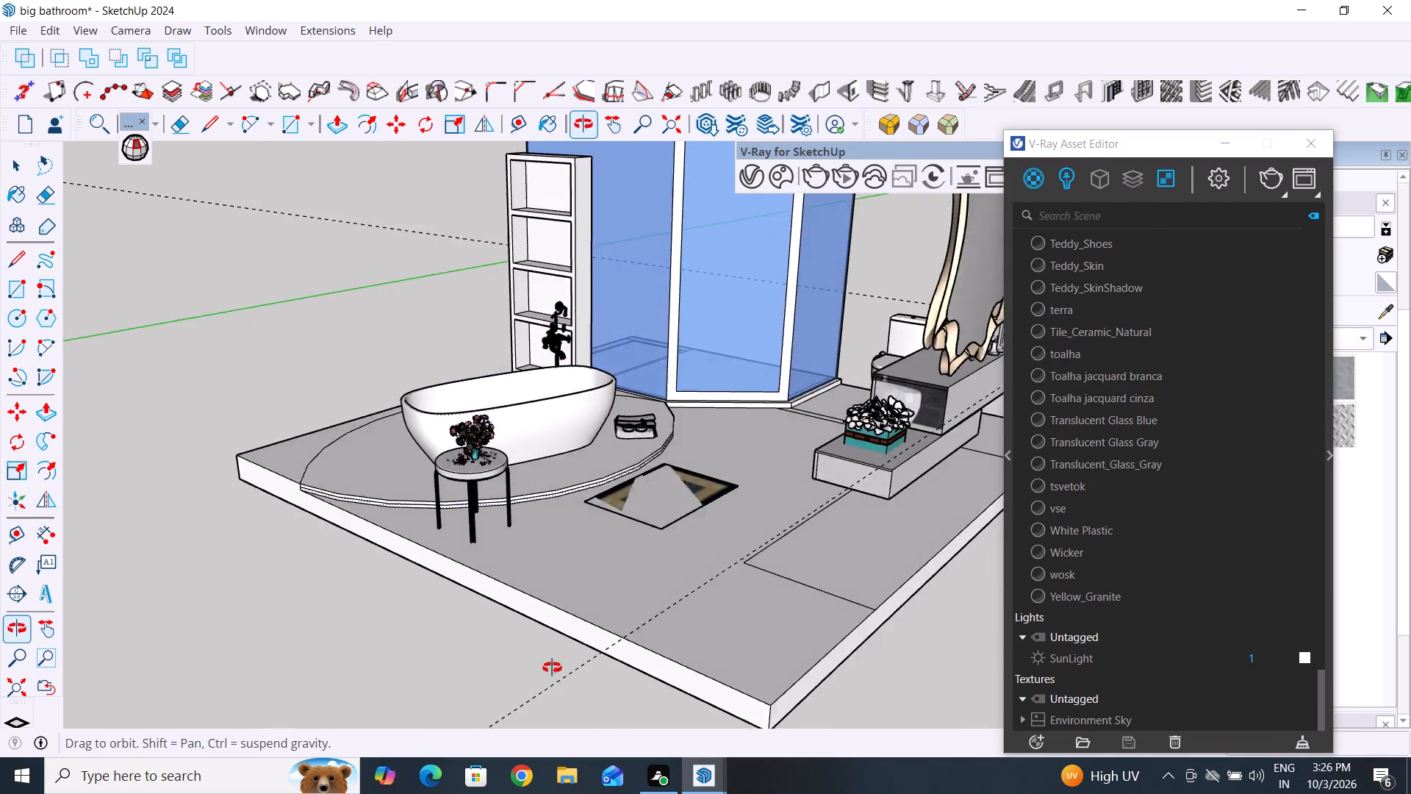
pyautogui.moveTo(552, 668); pyautogui.dragTo(556, 670, button='middle')
pyautogui.click(556, 670)
pyautogui.scroll(1, 729, 512)
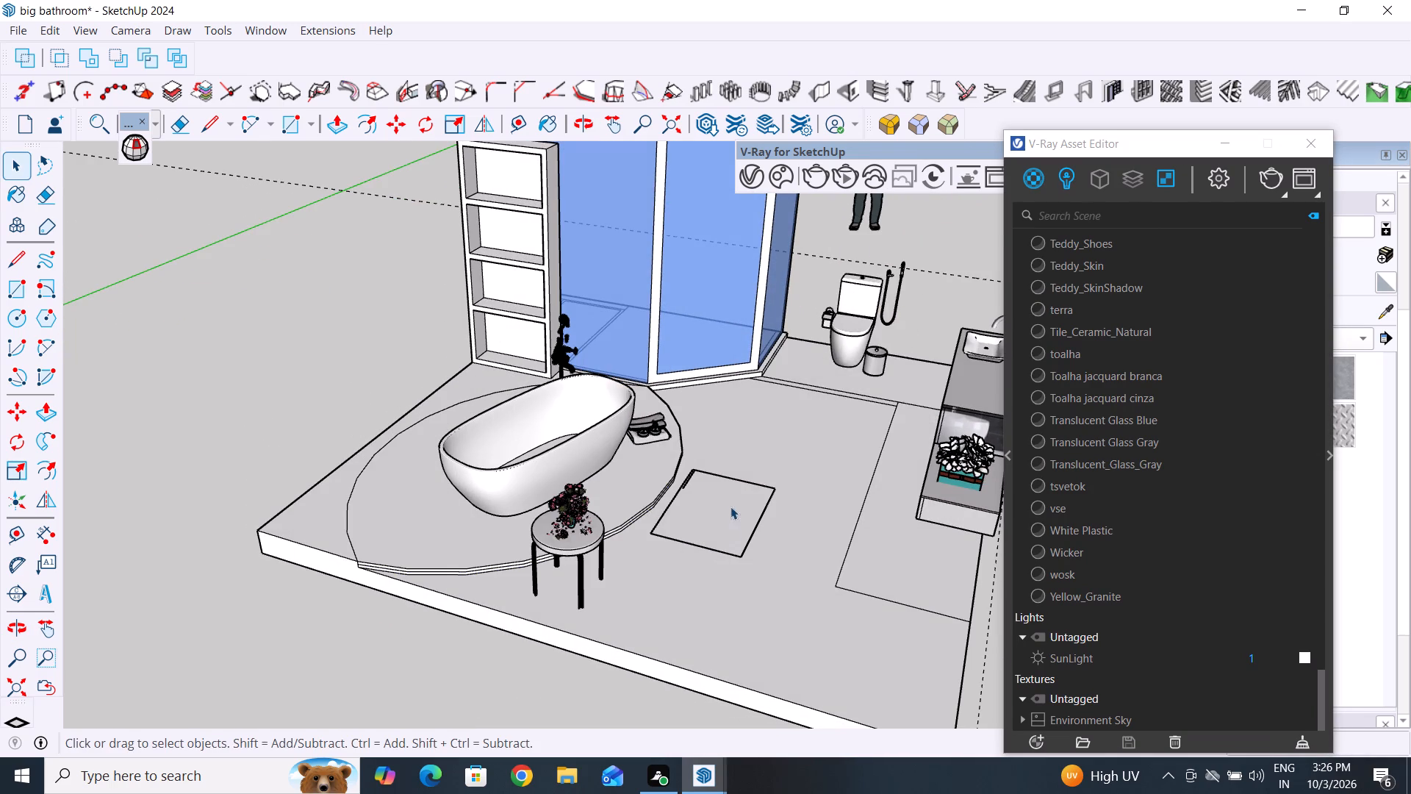
pyautogui.scroll(2, 730, 507)
pyautogui.scroll(-5, 608, 342)
pyautogui.scroll(-4, 625, 476)
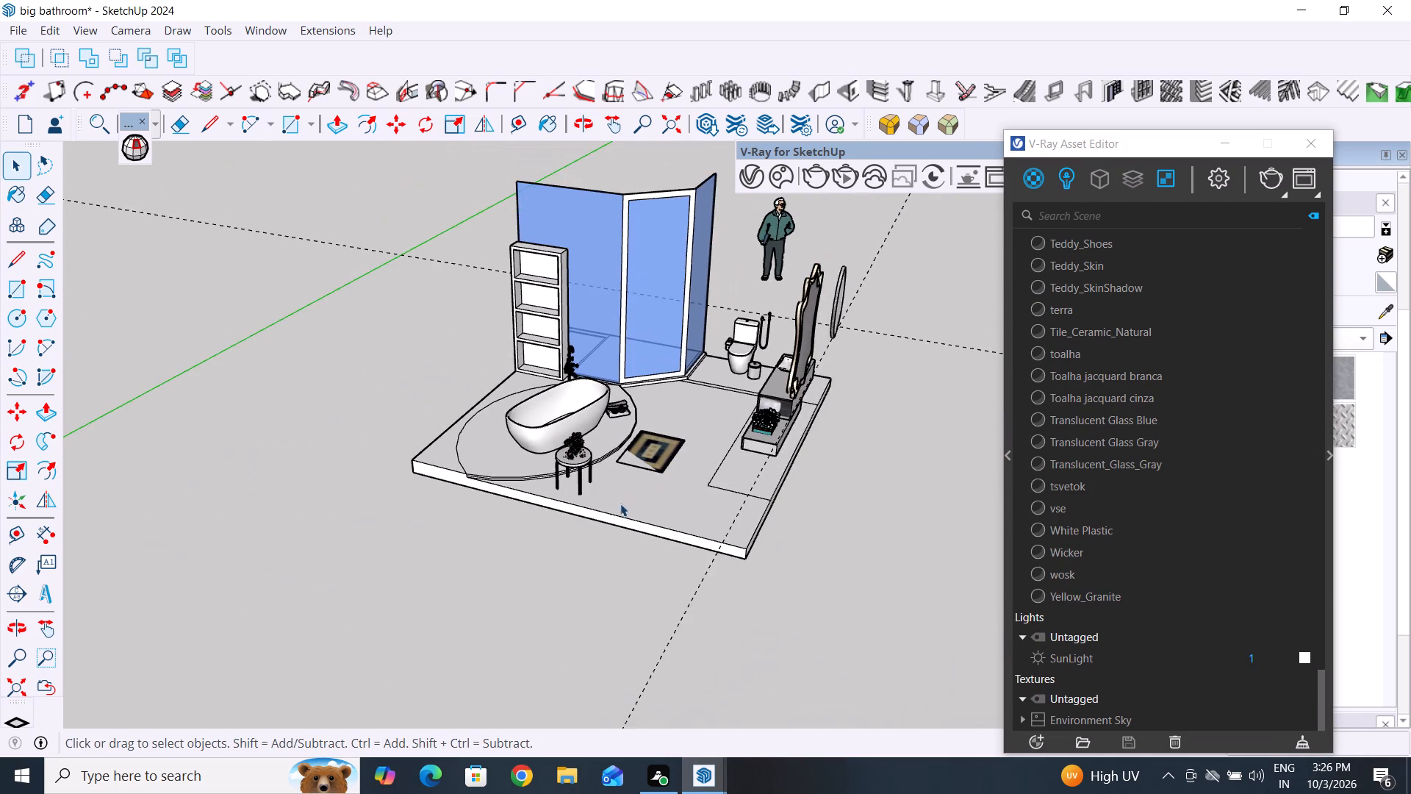
pyautogui.moveTo(642, 516); pyautogui.dragTo(619, 622, button='middle')
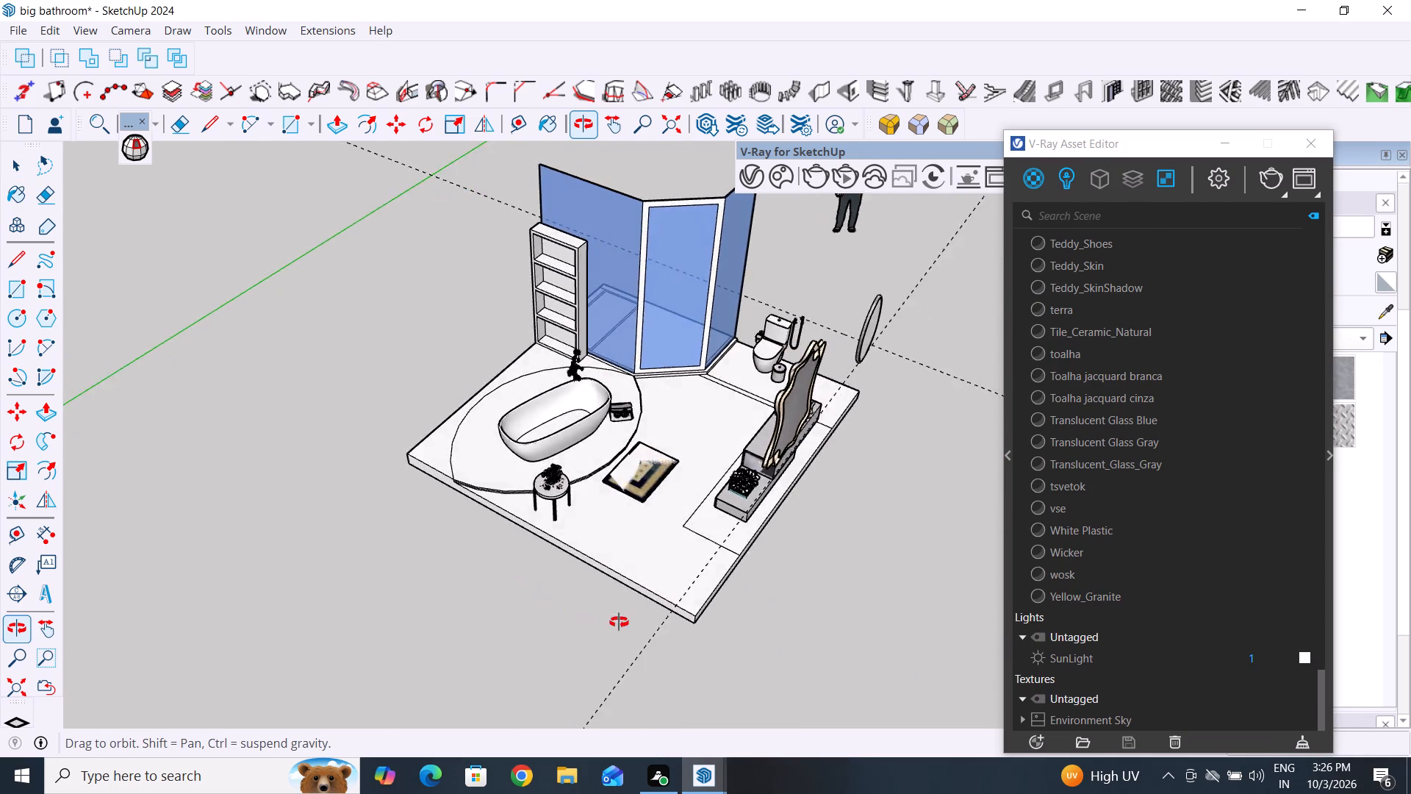
pyautogui.moveTo(619, 622); pyautogui.dragTo(896, 545, button='middle')
pyautogui.moveTo(551, 521); pyautogui.dragTo(819, 525, button='middle')
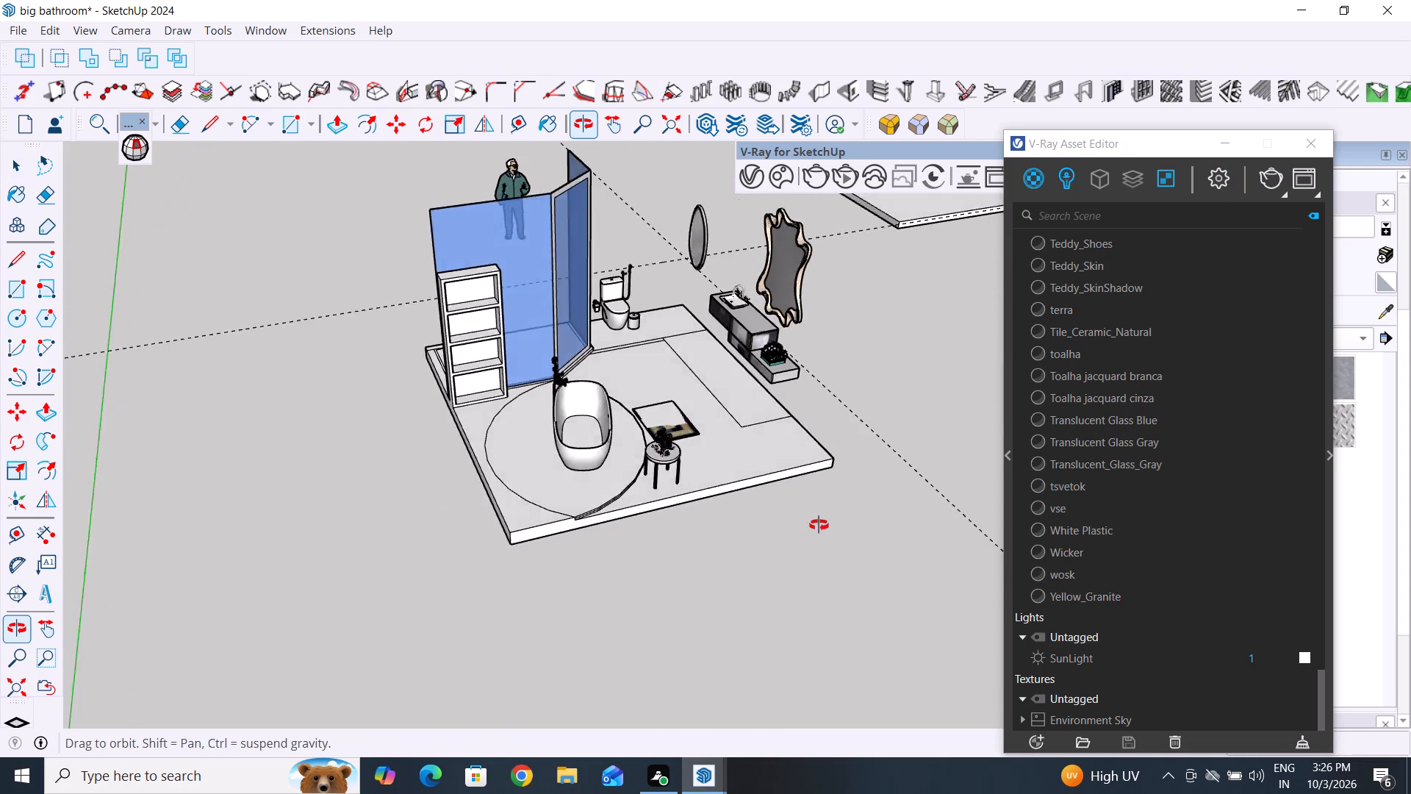
pyautogui.moveTo(819, 525); pyautogui.dragTo(827, 523, button='middle')
pyautogui.scroll(-4, 744, 570)
pyautogui.moveTo(792, 376); pyautogui.dragTo(0, 768, button='middle')
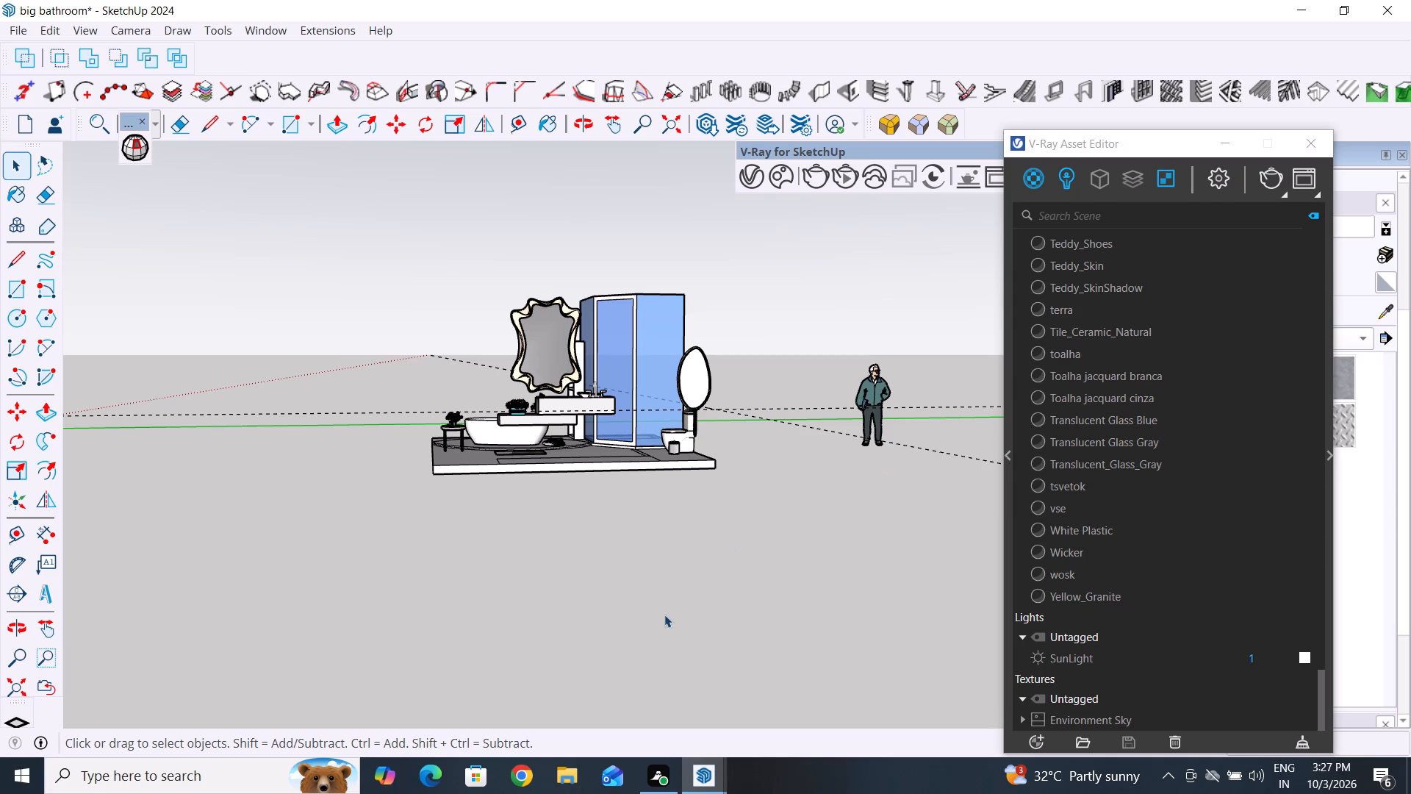
pyautogui.click(716, 569)
pyautogui.scroll(-3, 327, 500)
pyautogui.moveTo(331, 501); pyautogui.dragTo(707, 643, button='middle')
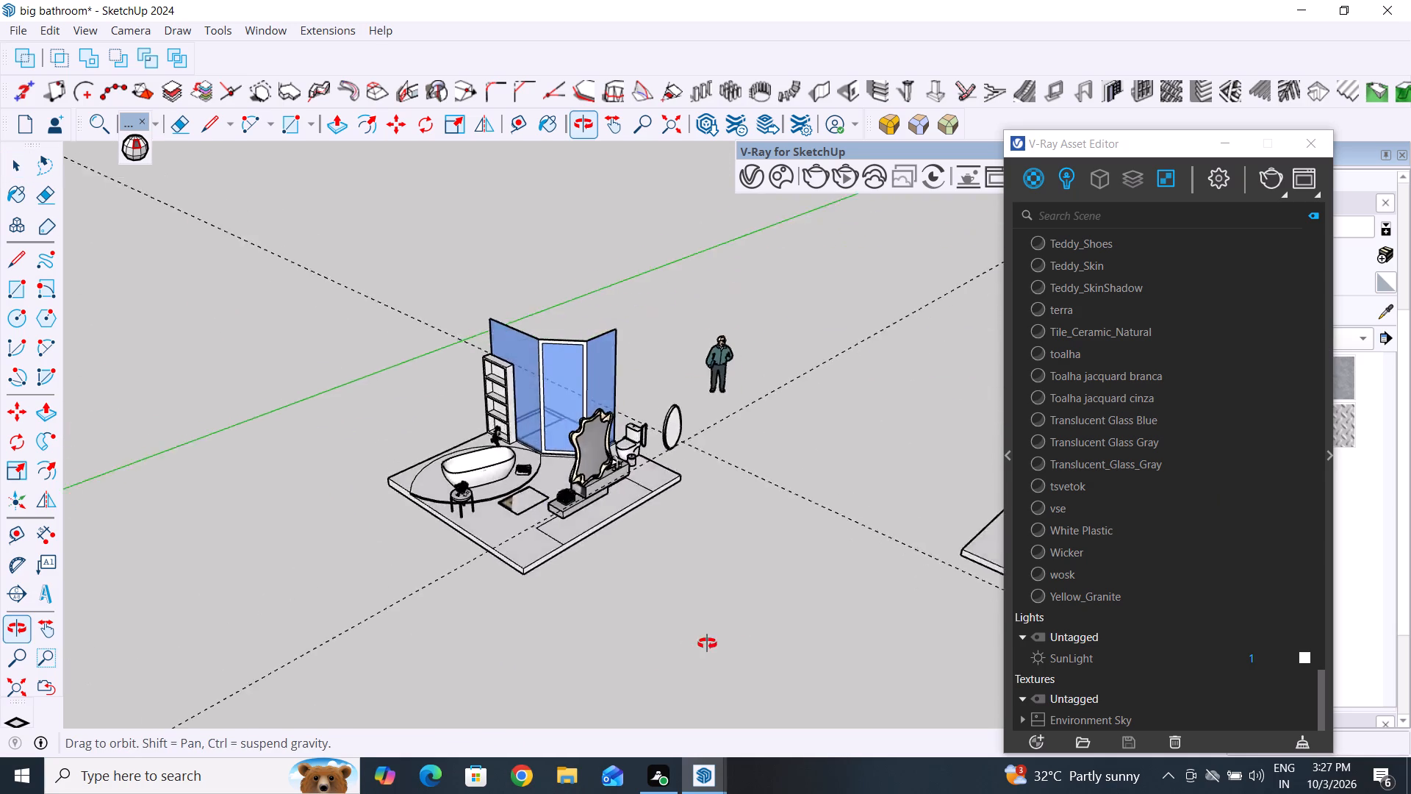
pyautogui.moveTo(707, 643); pyautogui.dragTo(782, 618, button='middle')
pyautogui.moveTo(496, 565); pyautogui.dragTo(718, 651, button='middle')
pyautogui.scroll(-1, 496, 565)
pyautogui.scroll(5, 739, 548)
pyautogui.moveTo(757, 595); pyautogui.dragTo(747, 615, button='middle')
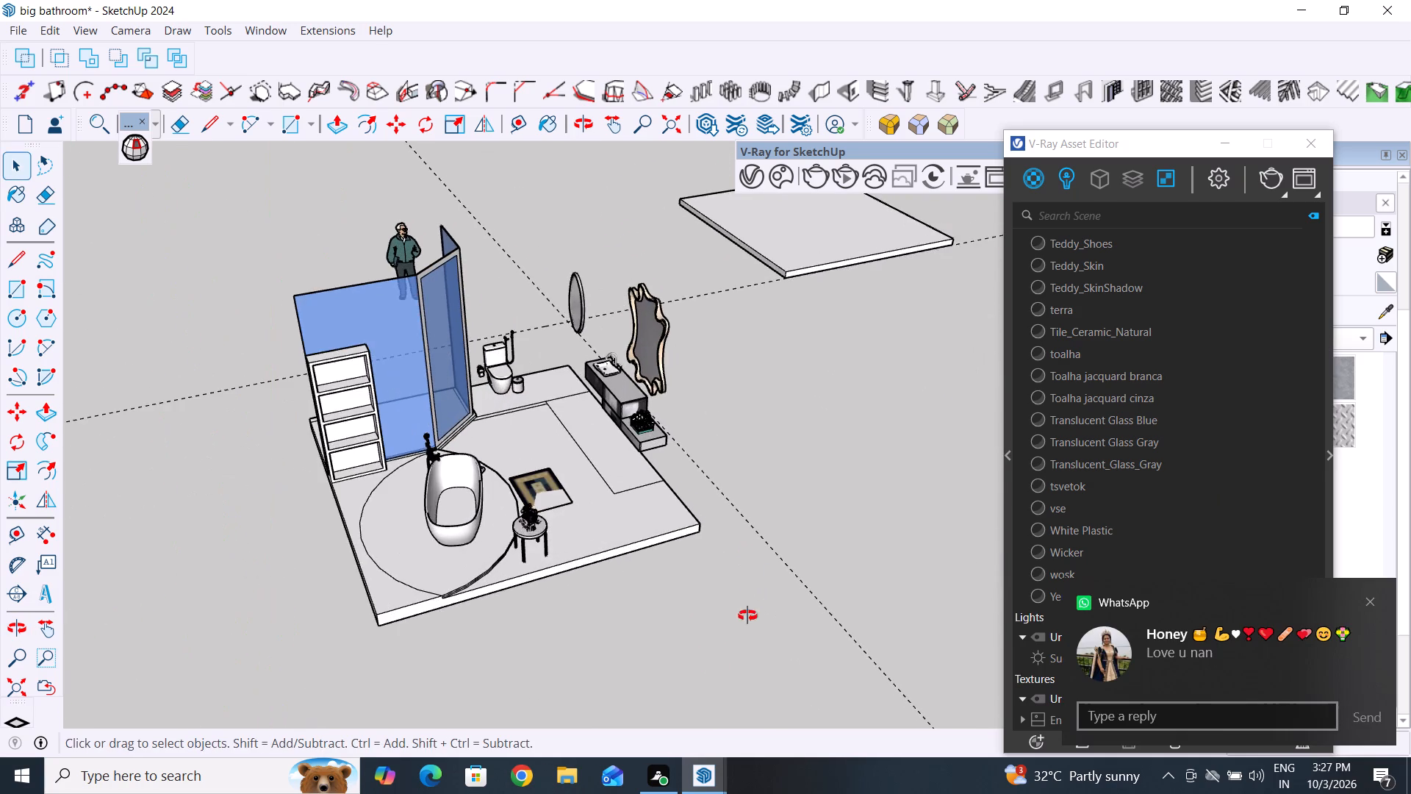
pyautogui.moveTo(747, 615); pyautogui.dragTo(693, 678, button='middle')
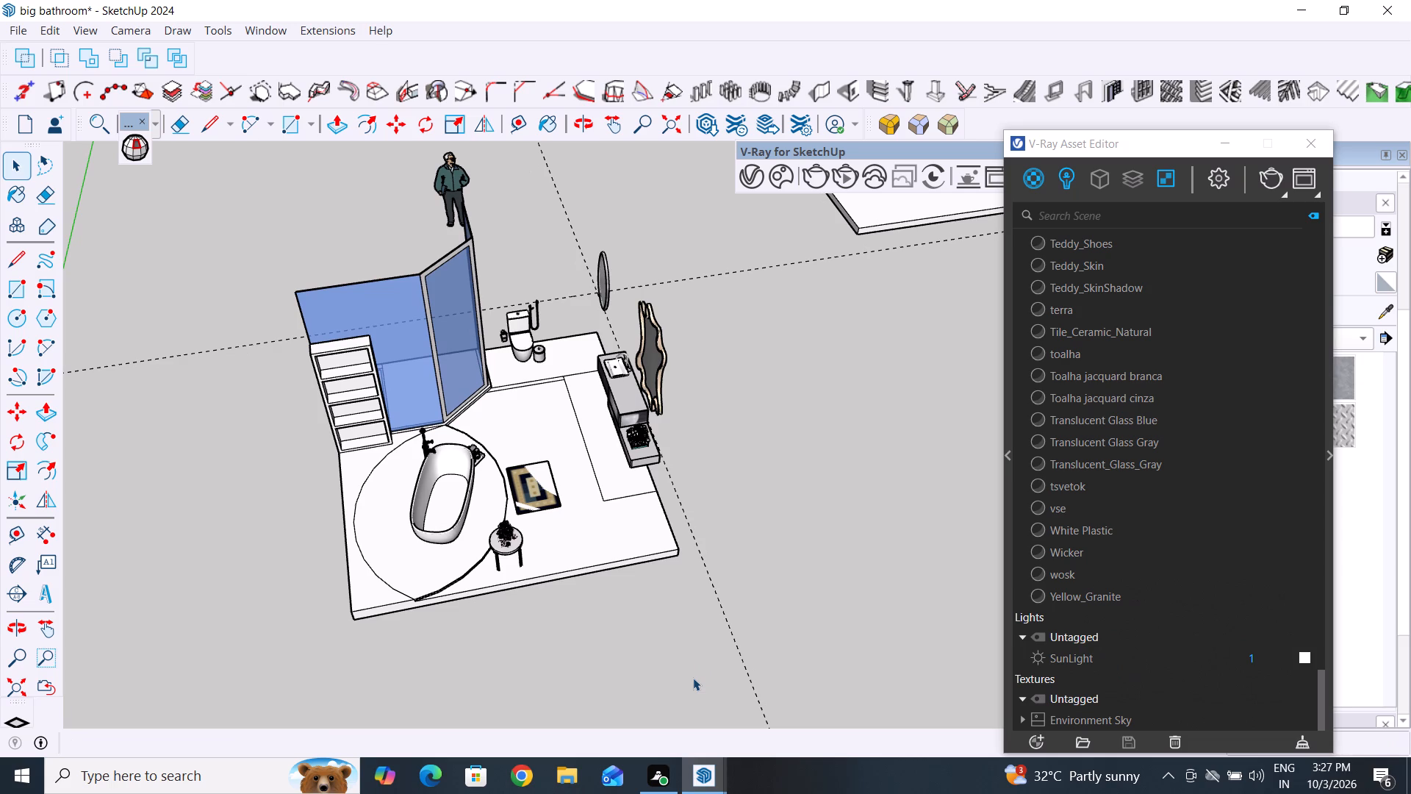
pyautogui.moveTo(626, 599); pyautogui.dragTo(552, 628, button='middle')
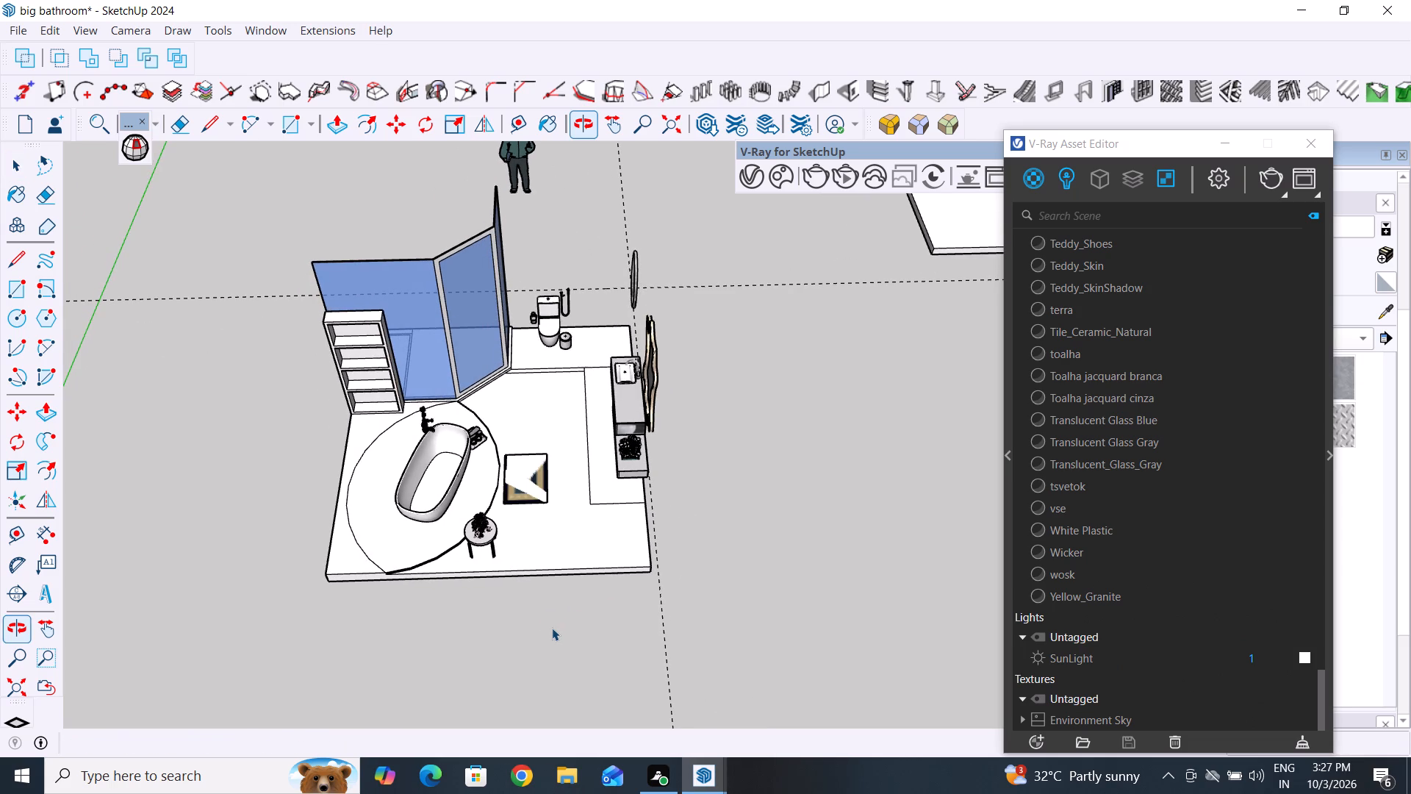
pyautogui.scroll(1, 552, 628)
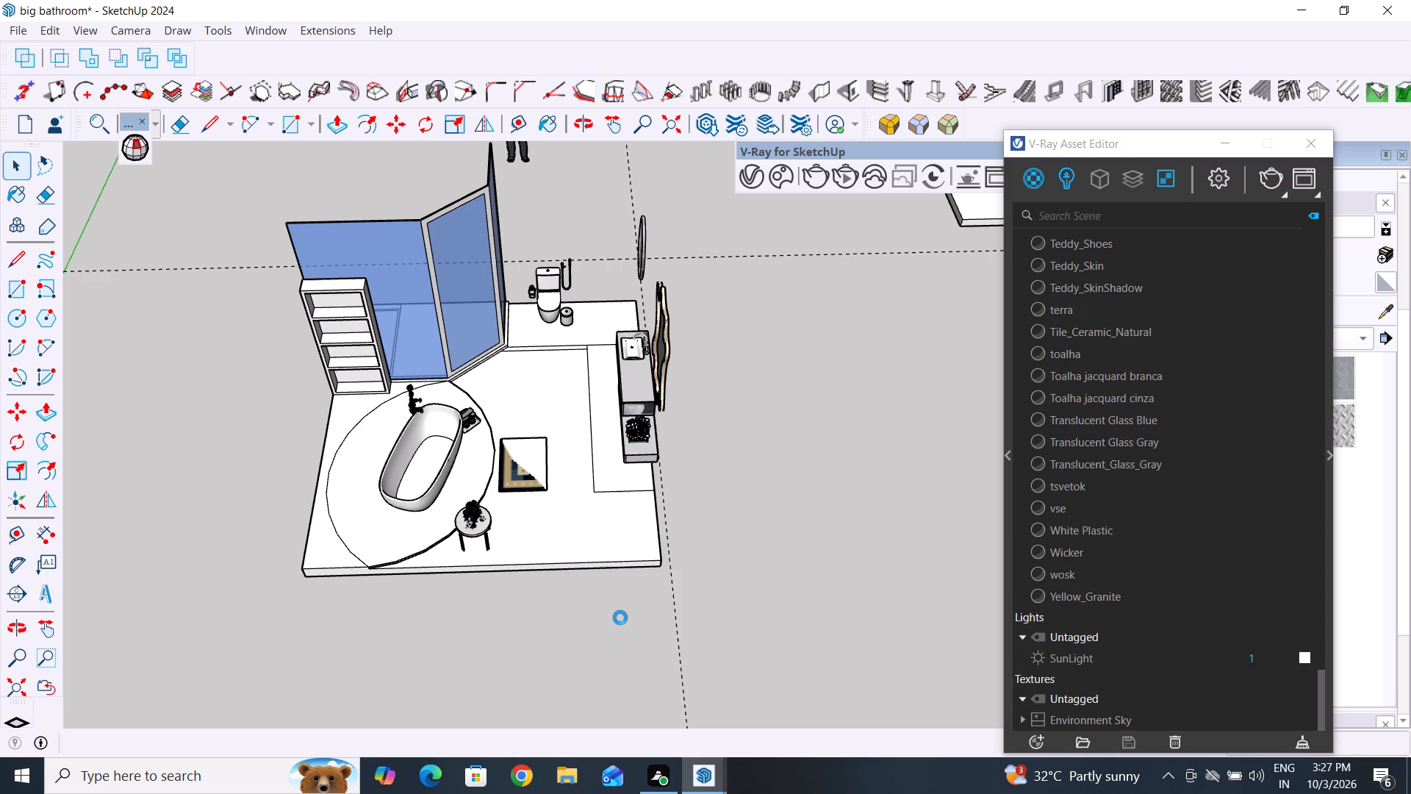
pyautogui.scroll(3, 592, 548)
pyautogui.scroll(3, 710, 670)
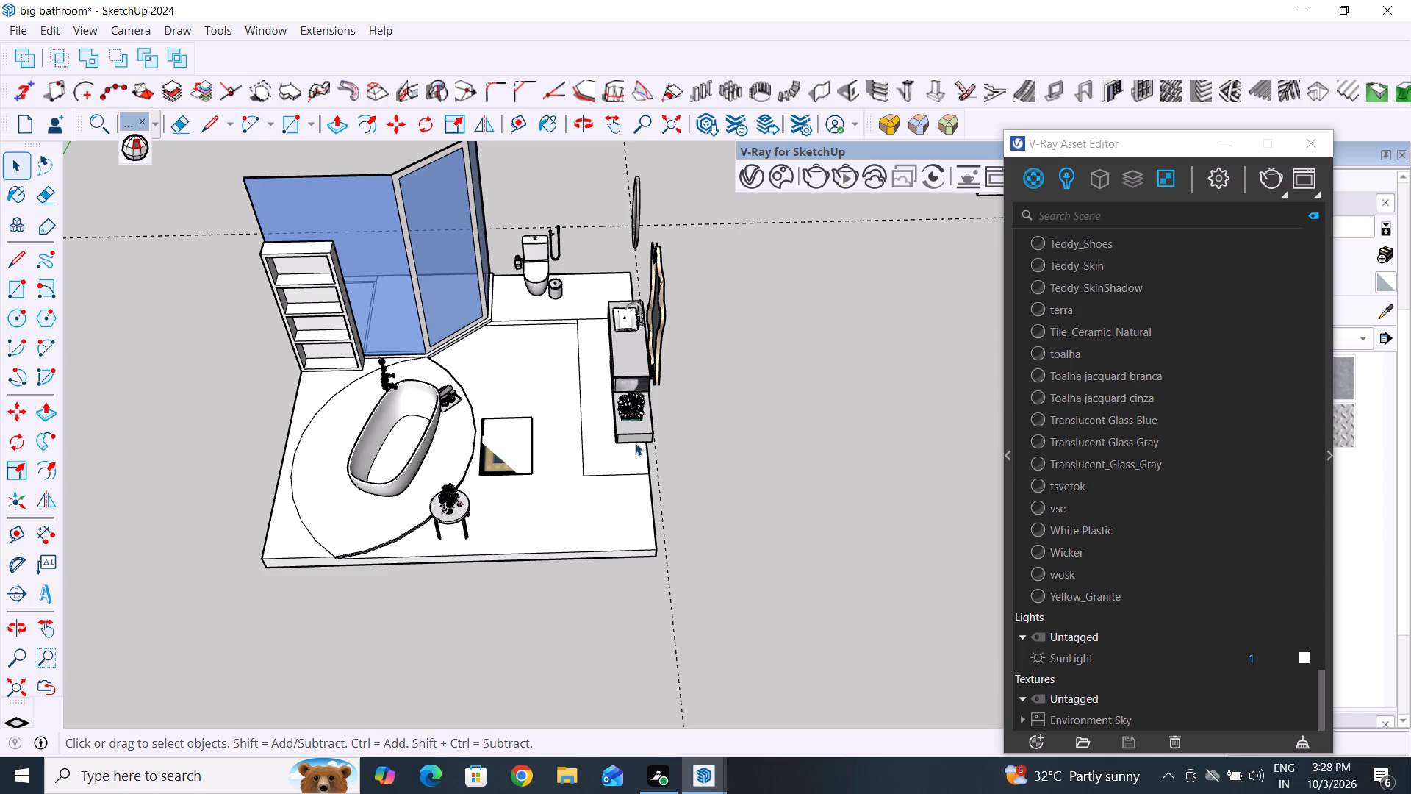
pyautogui.click(920, 423)
pyautogui.scroll(-2, 798, 496)
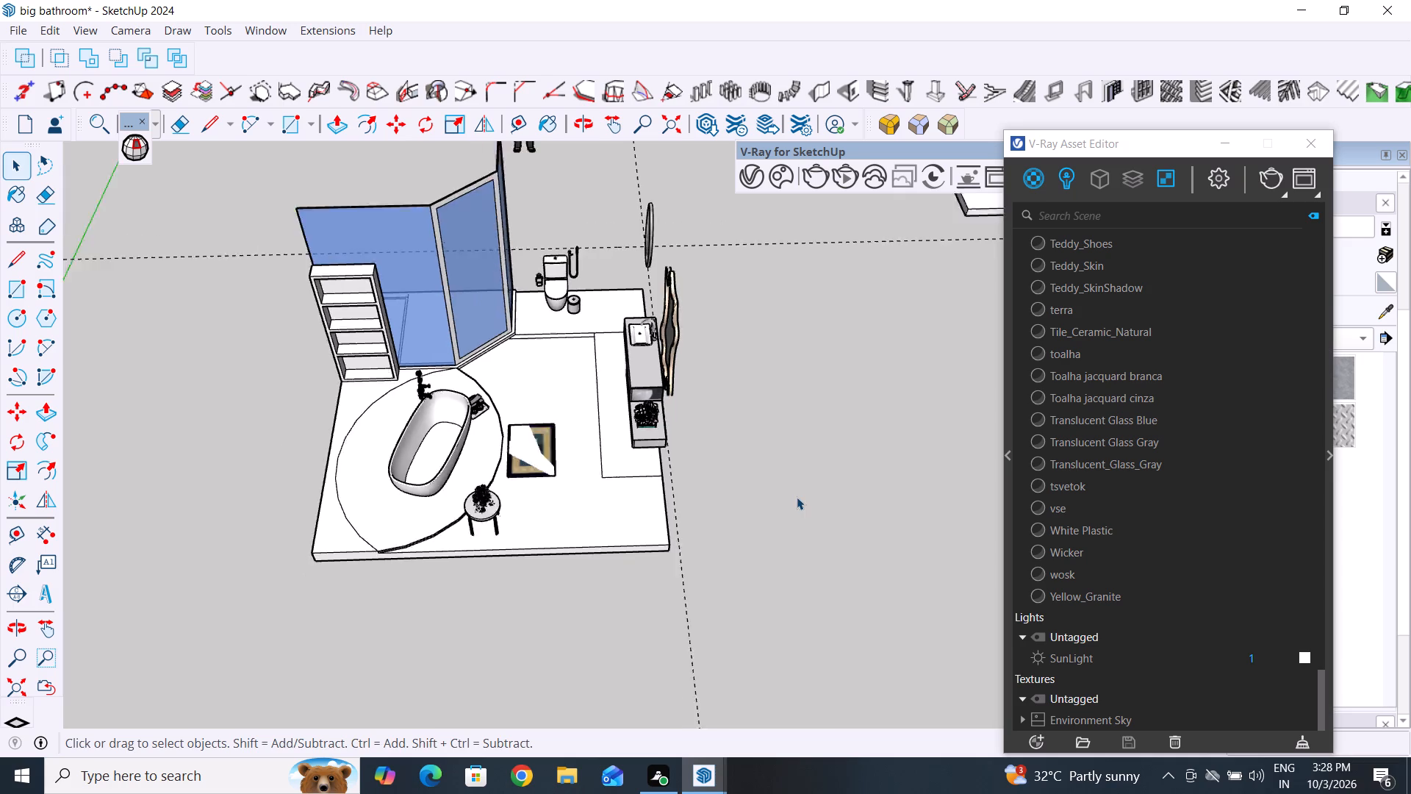
pyautogui.scroll(-1, 797, 497)
pyautogui.moveTo(786, 540); pyautogui.dragTo(766, 420, button='middle')
pyautogui.scroll(2, 748, 444)
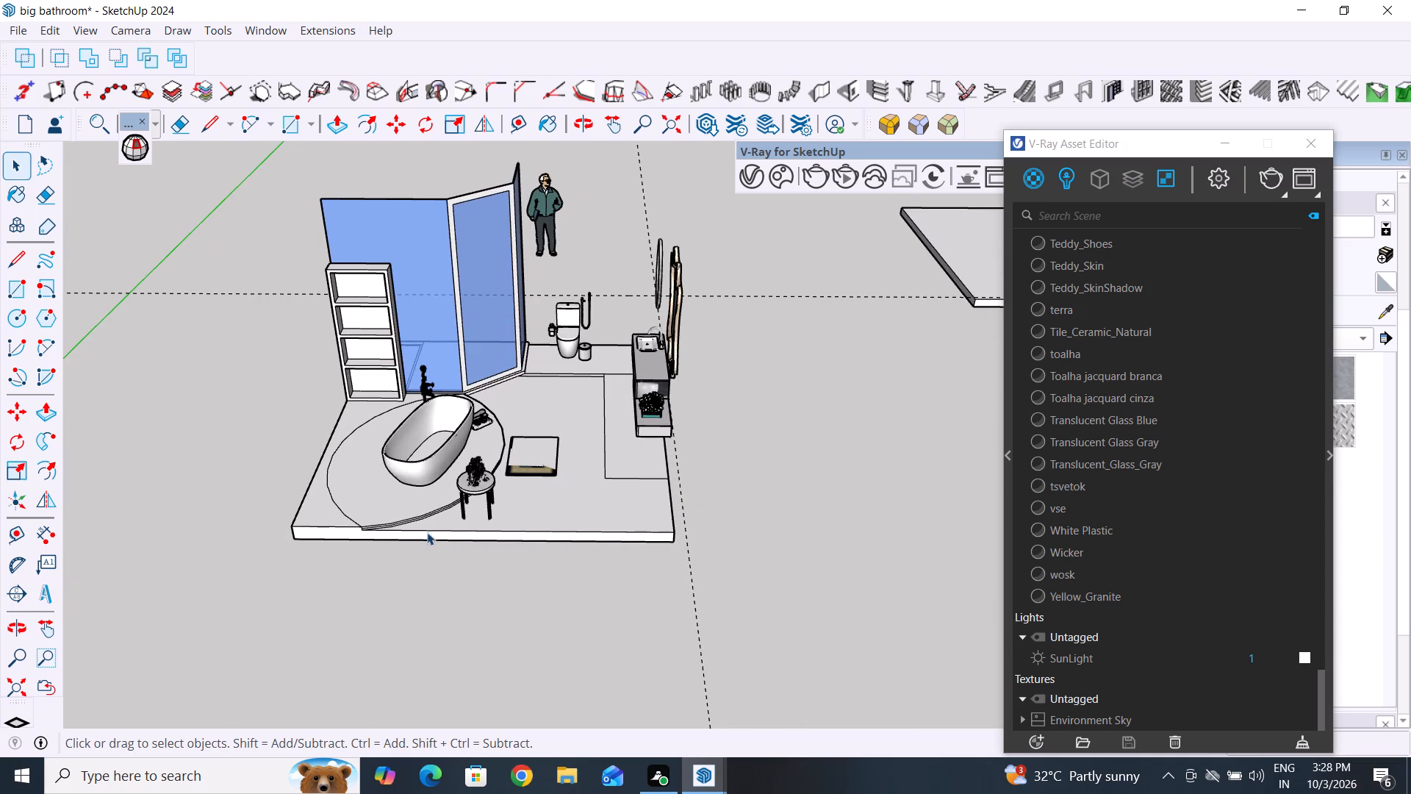
pyautogui.scroll(5, 427, 530)
pyautogui.moveTo(620, 456); pyautogui.dragTo(797, 396, button='middle')
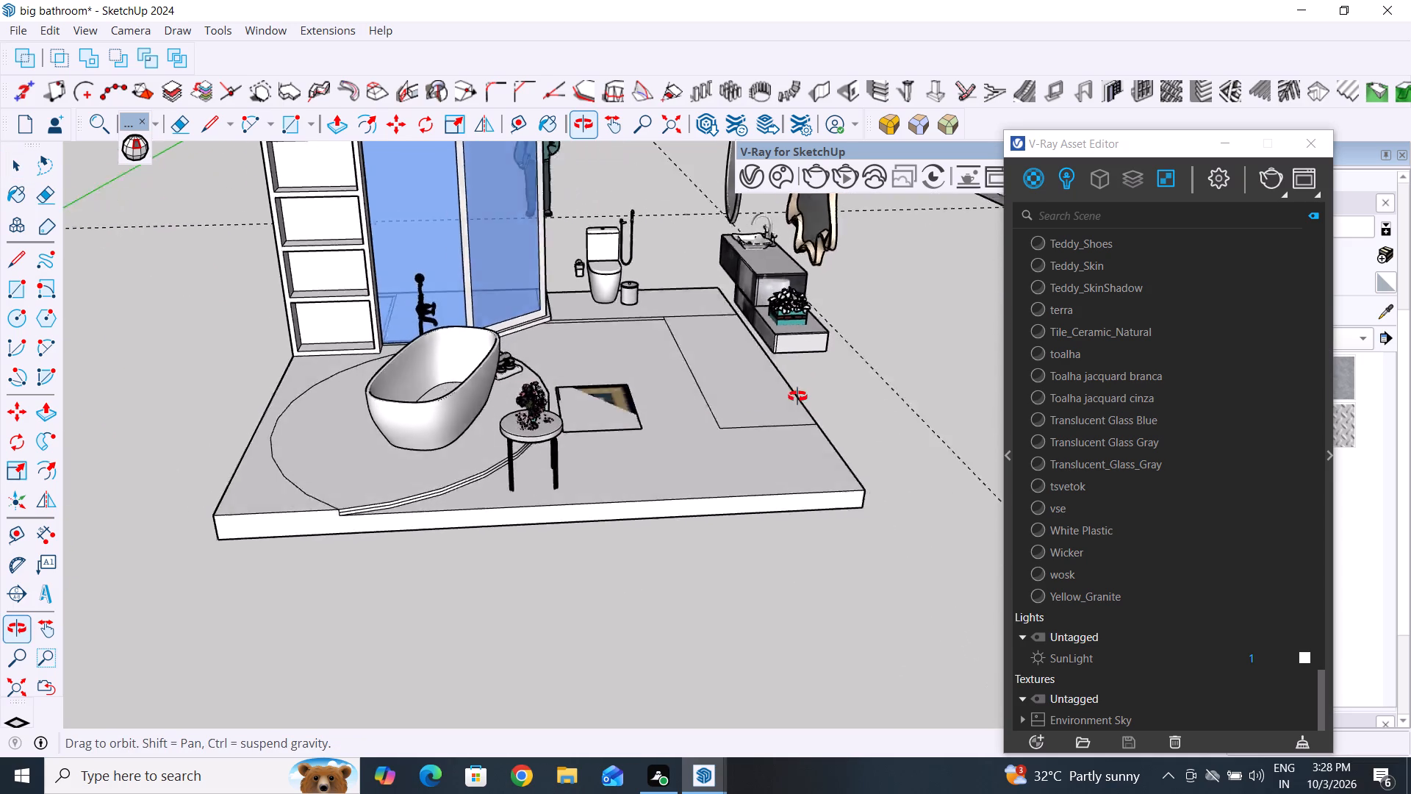
pyautogui.moveTo(797, 396); pyautogui.dragTo(595, 454, button='middle')
pyautogui.moveTo(799, 382); pyautogui.dragTo(687, 437, button='middle')
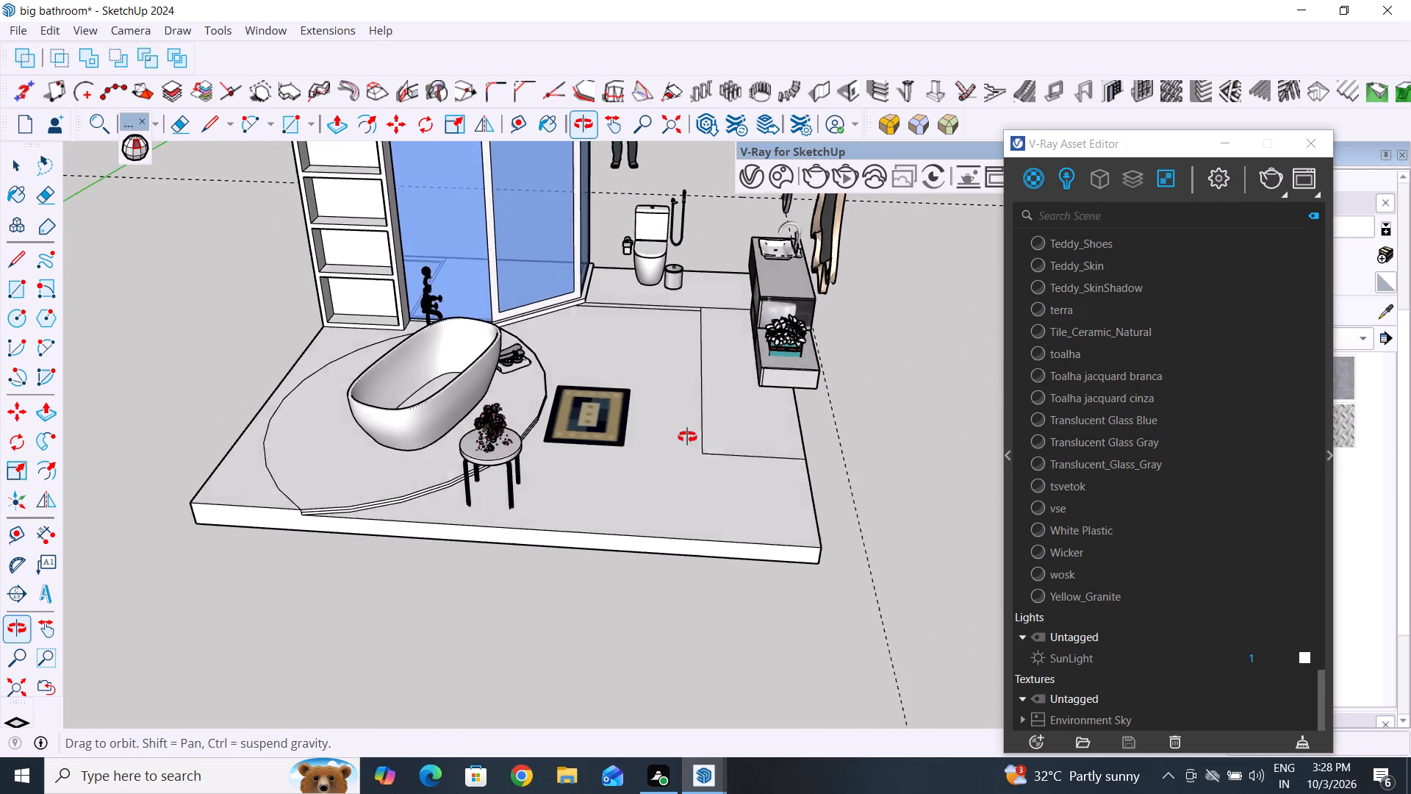
pyautogui.moveTo(687, 437); pyautogui.dragTo(775, 406, button='middle')
pyautogui.scroll(5, 458, 504)
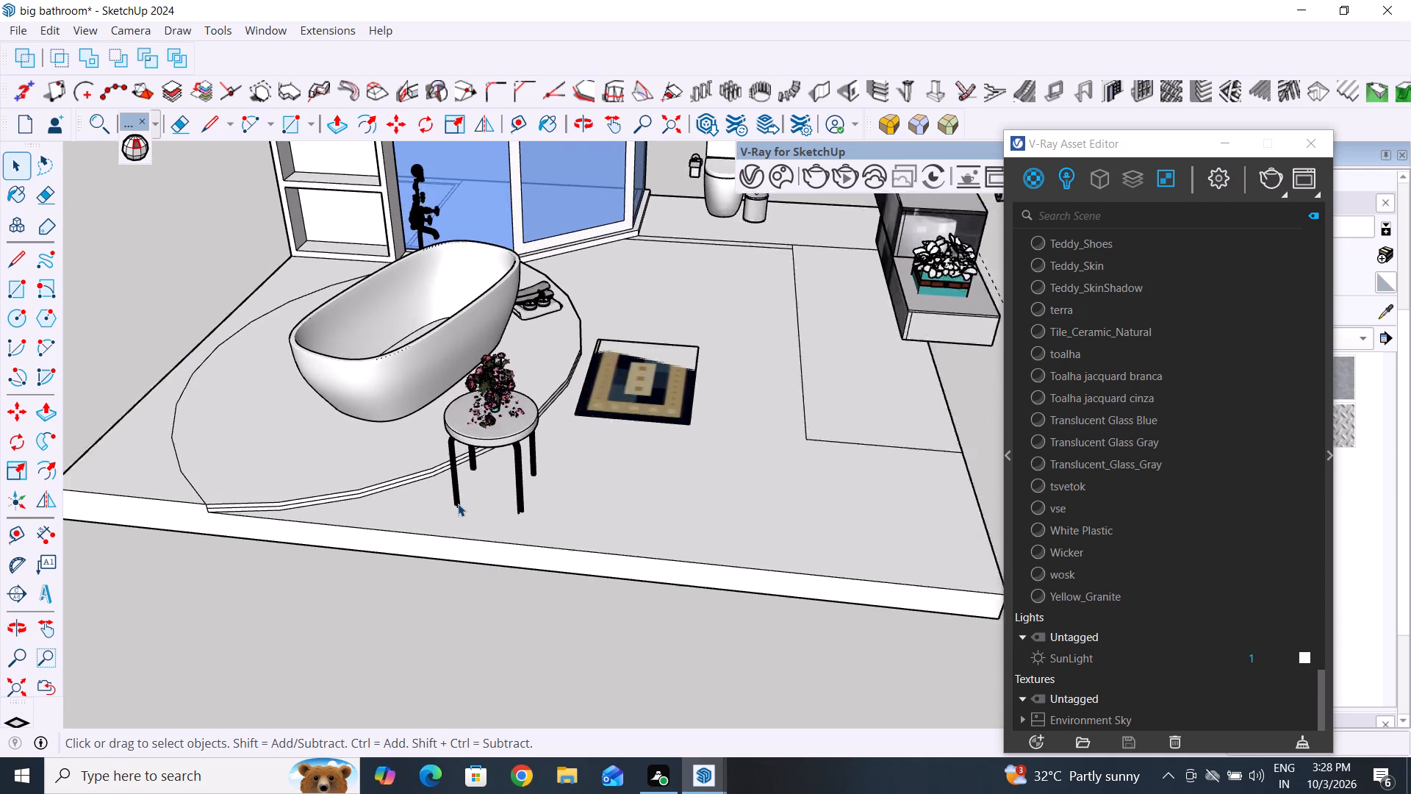
# Delete the scene materials from Teddy_Shoes through Yellow_Granite in the V-Ray Asset Editor.
pyautogui.click(1076, 249)
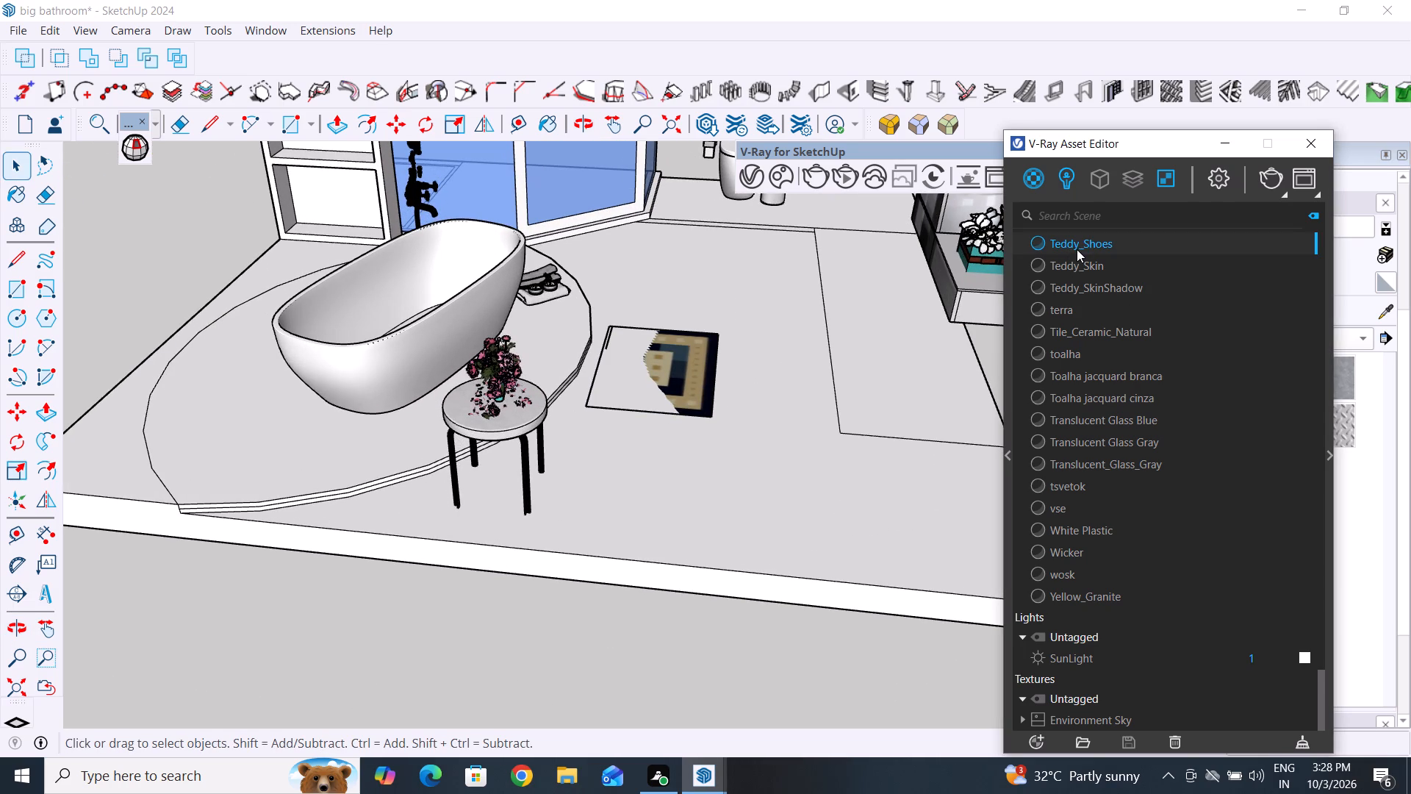
pyautogui.scroll(-4, 1041, 432)
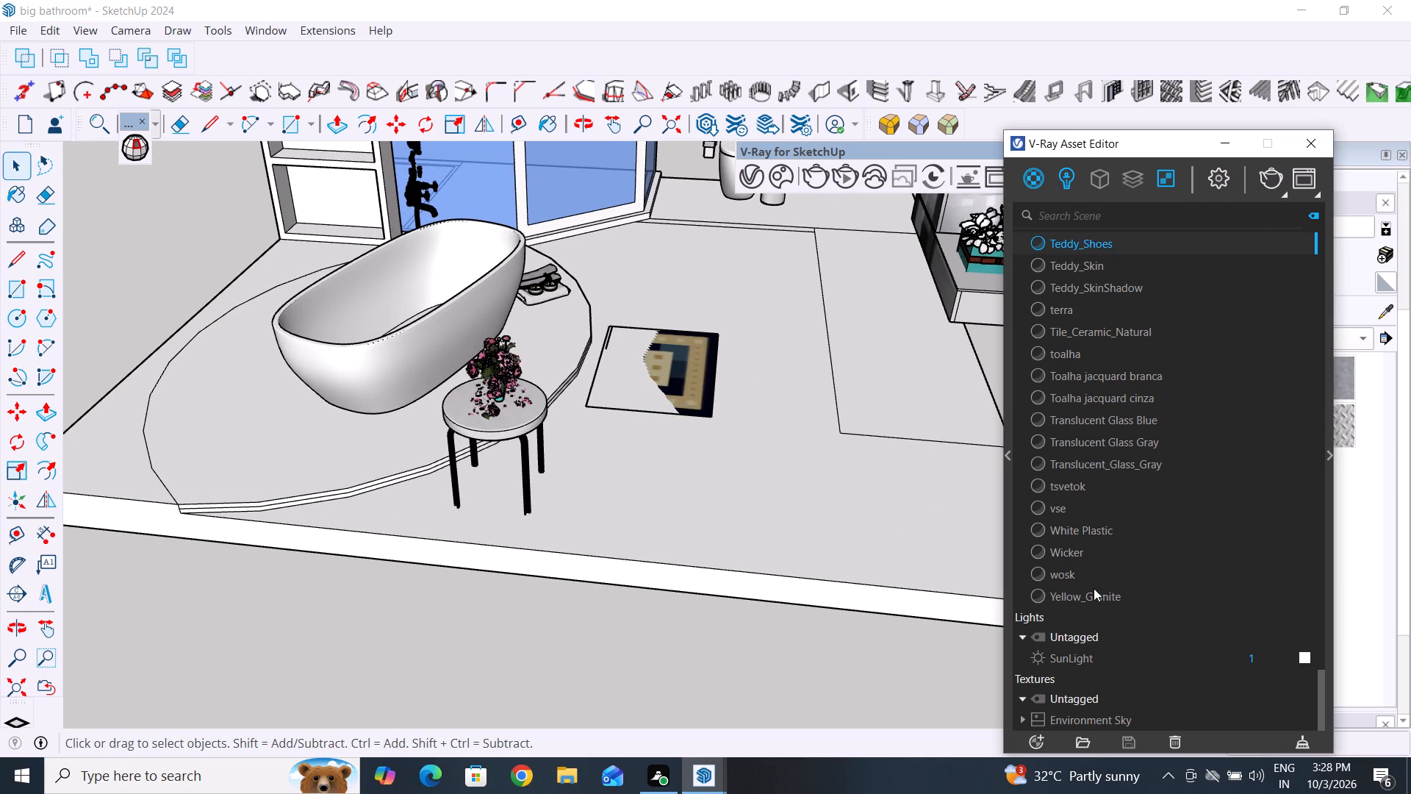
pyautogui.keyDown('shift'); pyautogui.click(1091, 595); pyautogui.keyUp('shift')
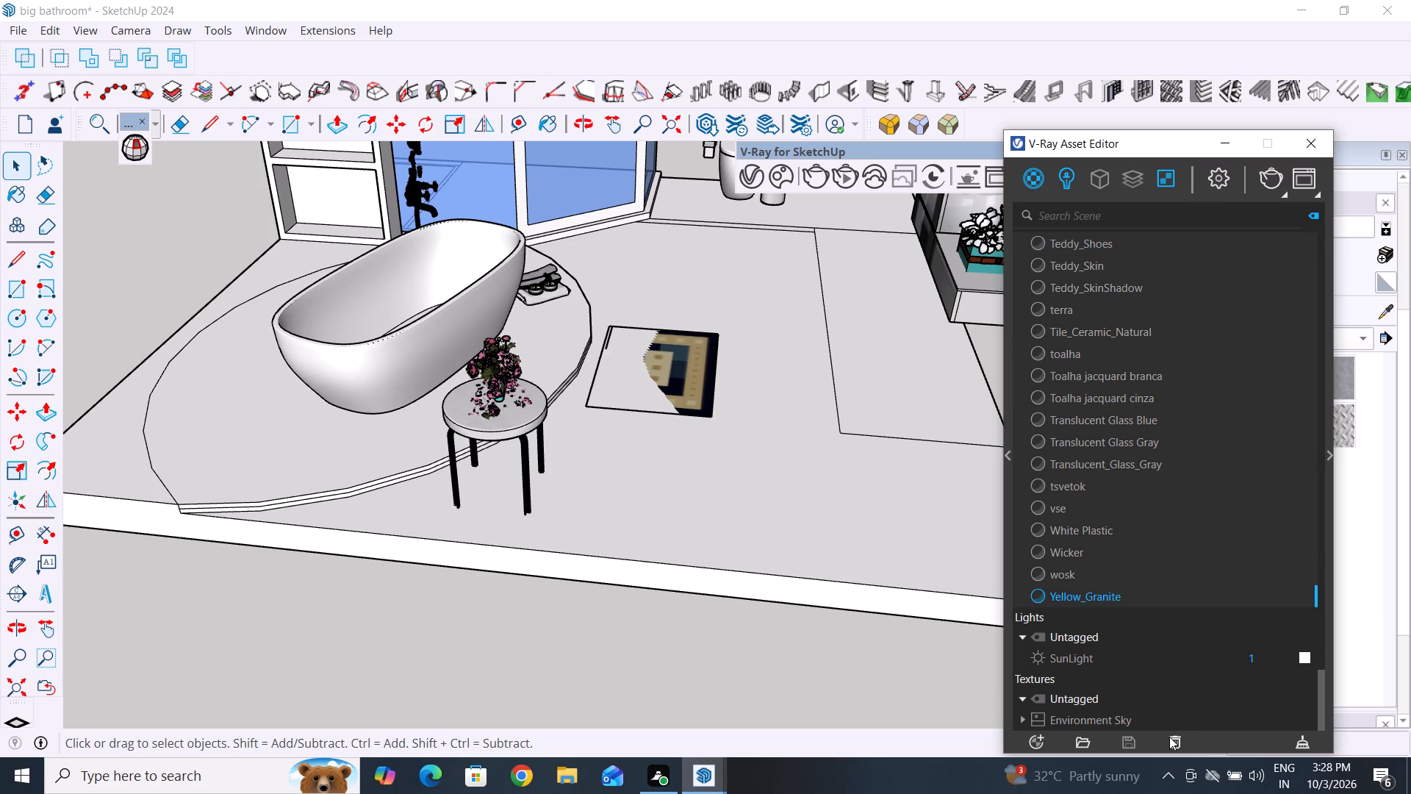
pyautogui.click(1182, 740)
pyautogui.click(777, 387)
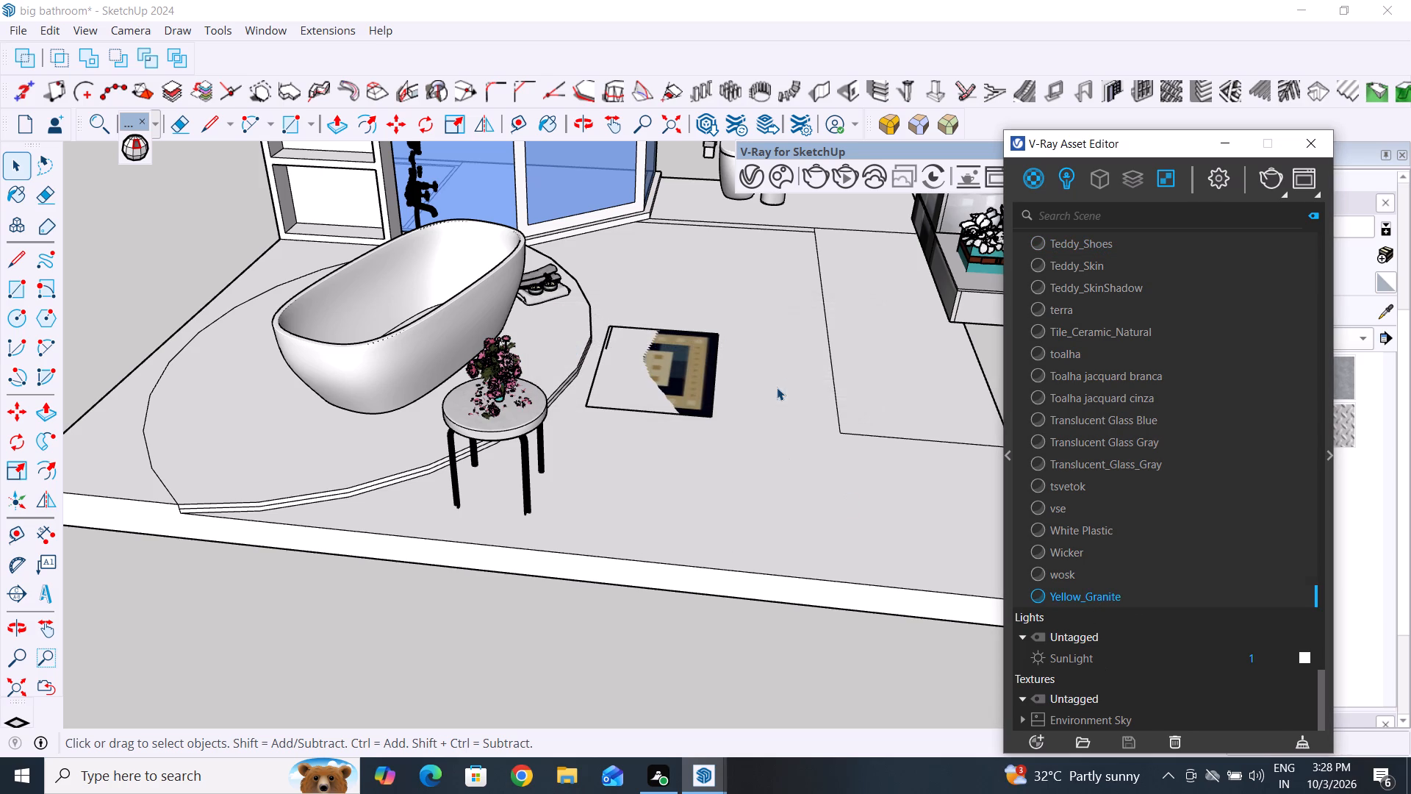
pyautogui.click(636, 650)
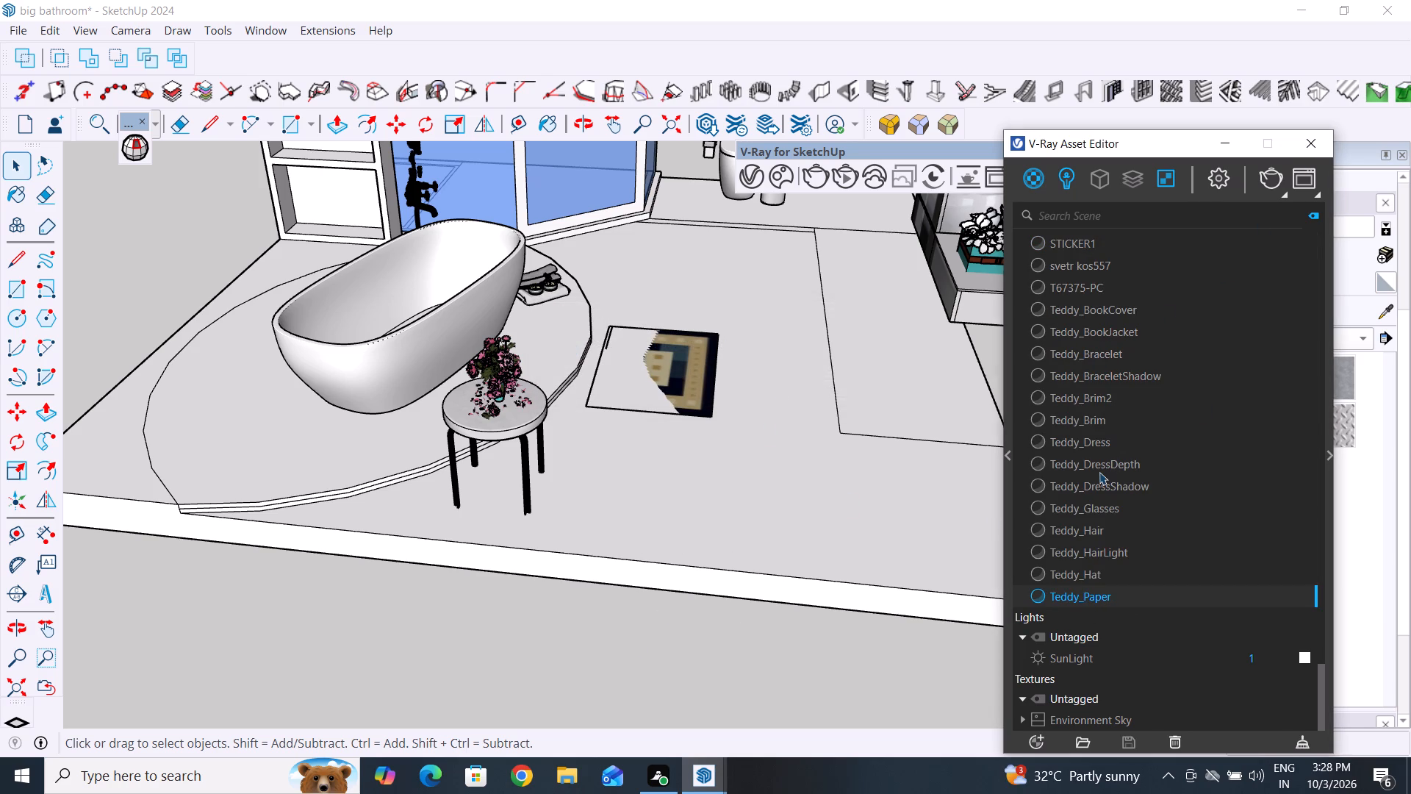
# Delete all remaining scene materials, from 0010_Snow through Teddy_Paper, in the V-Ray Asset Editor.
pyautogui.scroll(15, 1099, 472)
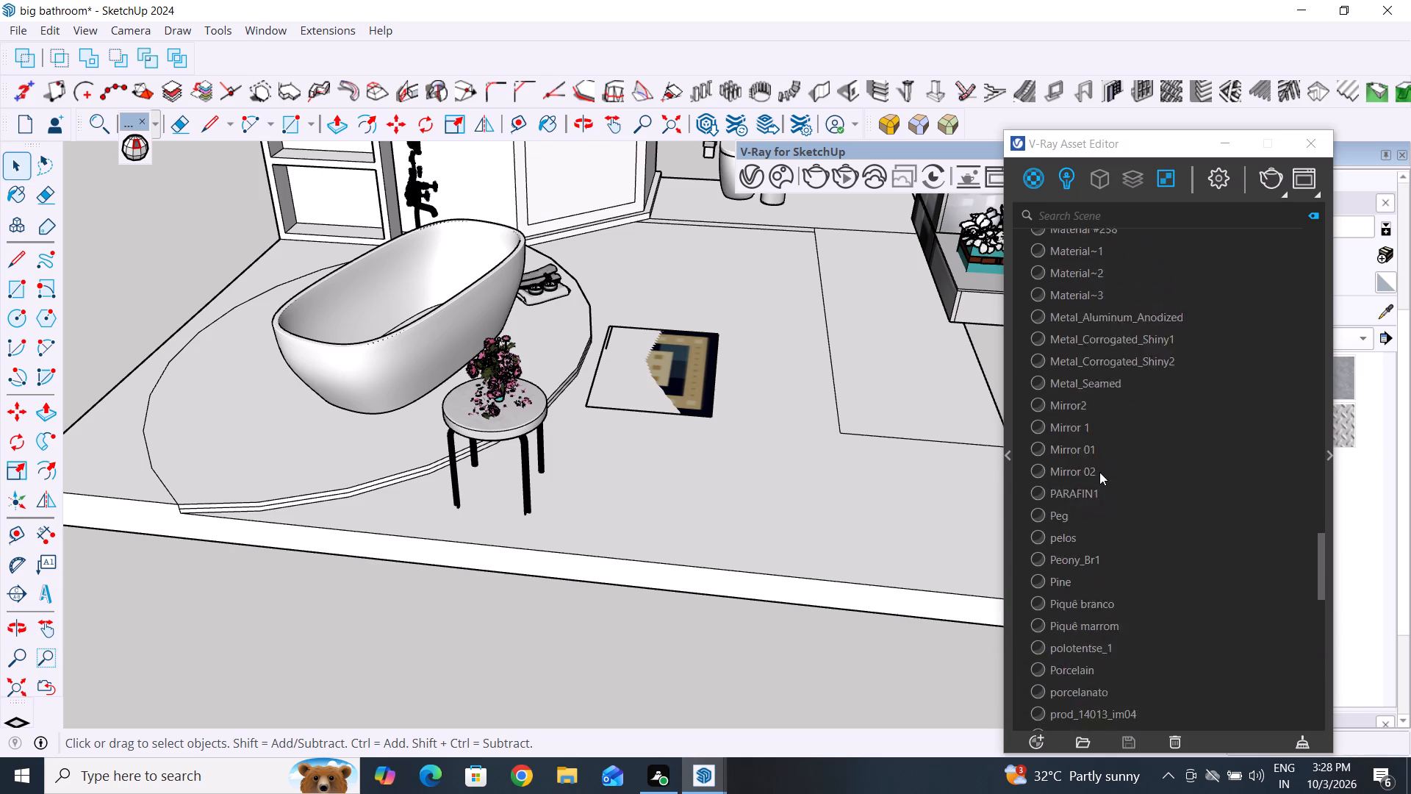
pyautogui.scroll(6, 1099, 472)
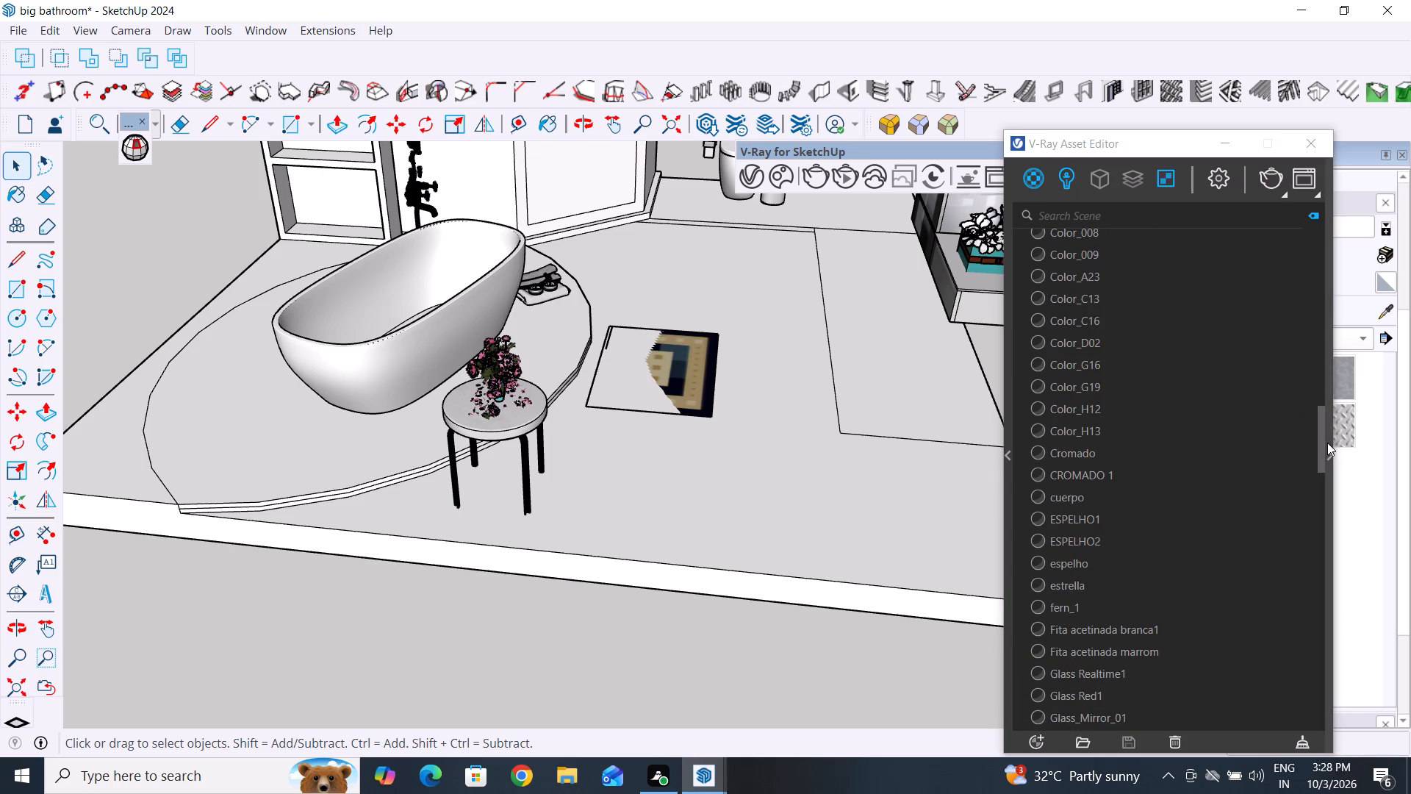
pyautogui.moveTo(1324, 443); pyautogui.dragTo(1363, 204)
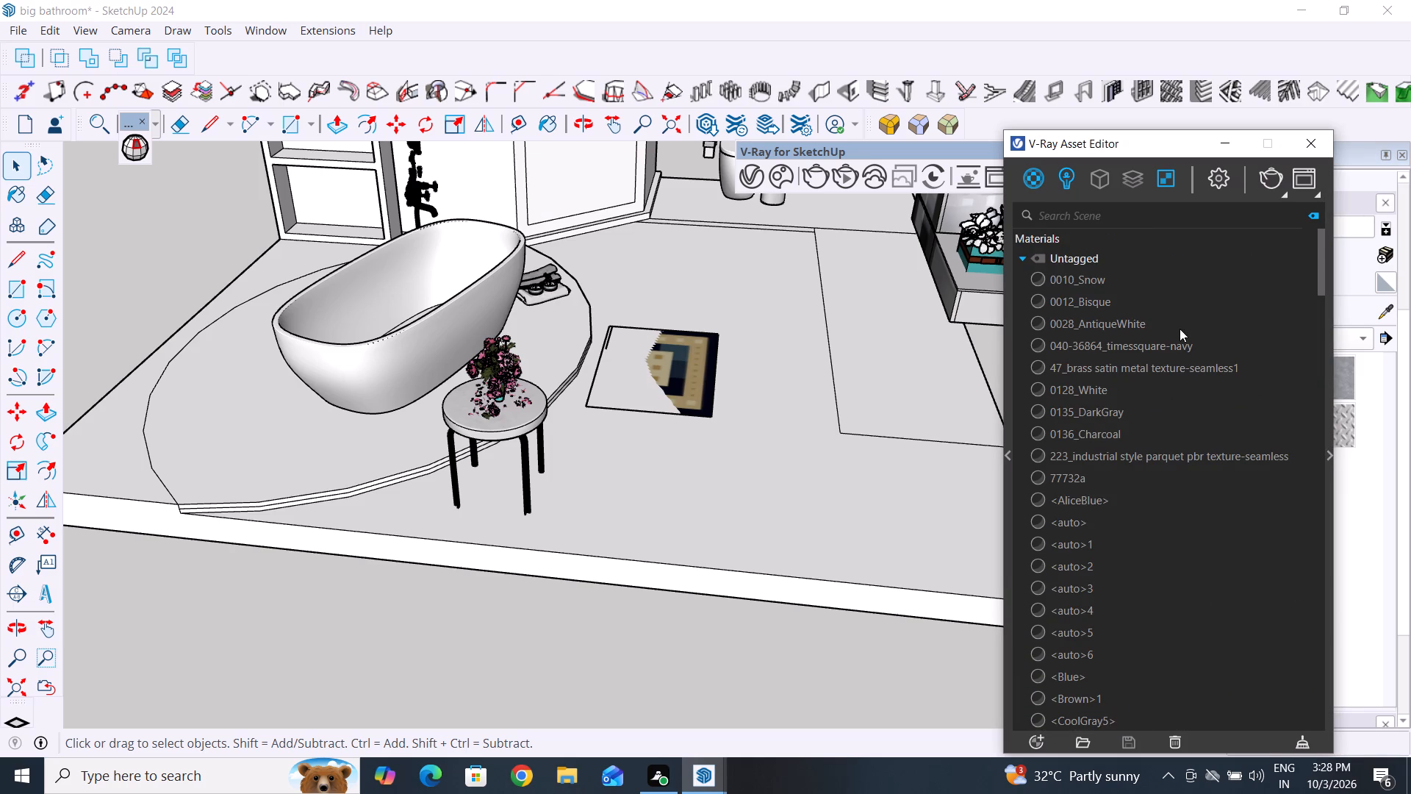
pyautogui.click(1159, 279)
pyautogui.keyDown('shift'); pyautogui.moveTo(1320, 256); pyautogui.dragTo(1410, 551); pyautogui.keyUp('shift')
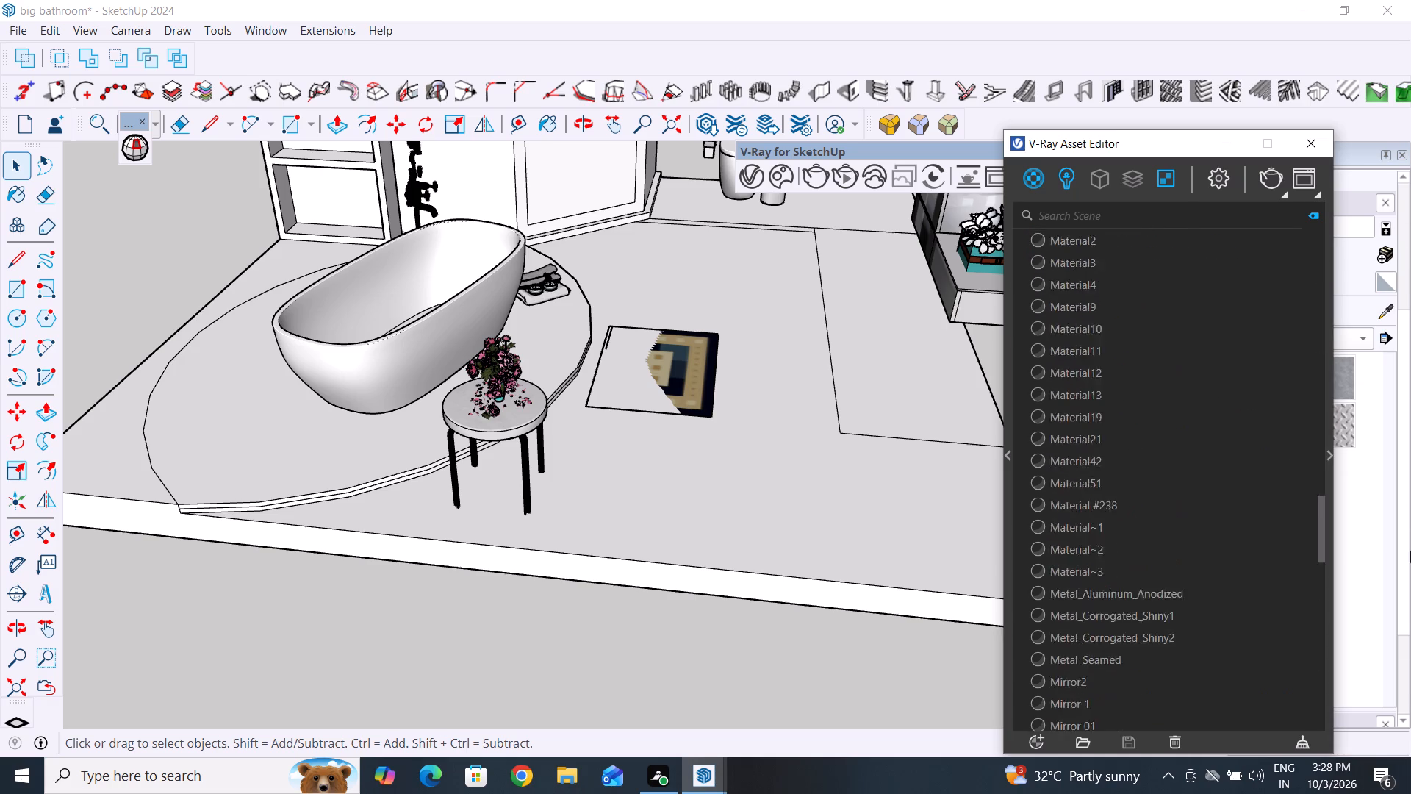
pyautogui.keyDown('shift'); pyautogui.moveTo(1410, 551); pyautogui.dragTo(1383, 793); pyautogui.keyUp('shift')
pyautogui.keyDown('shift'); pyautogui.click(1133, 597); pyautogui.keyUp('shift')
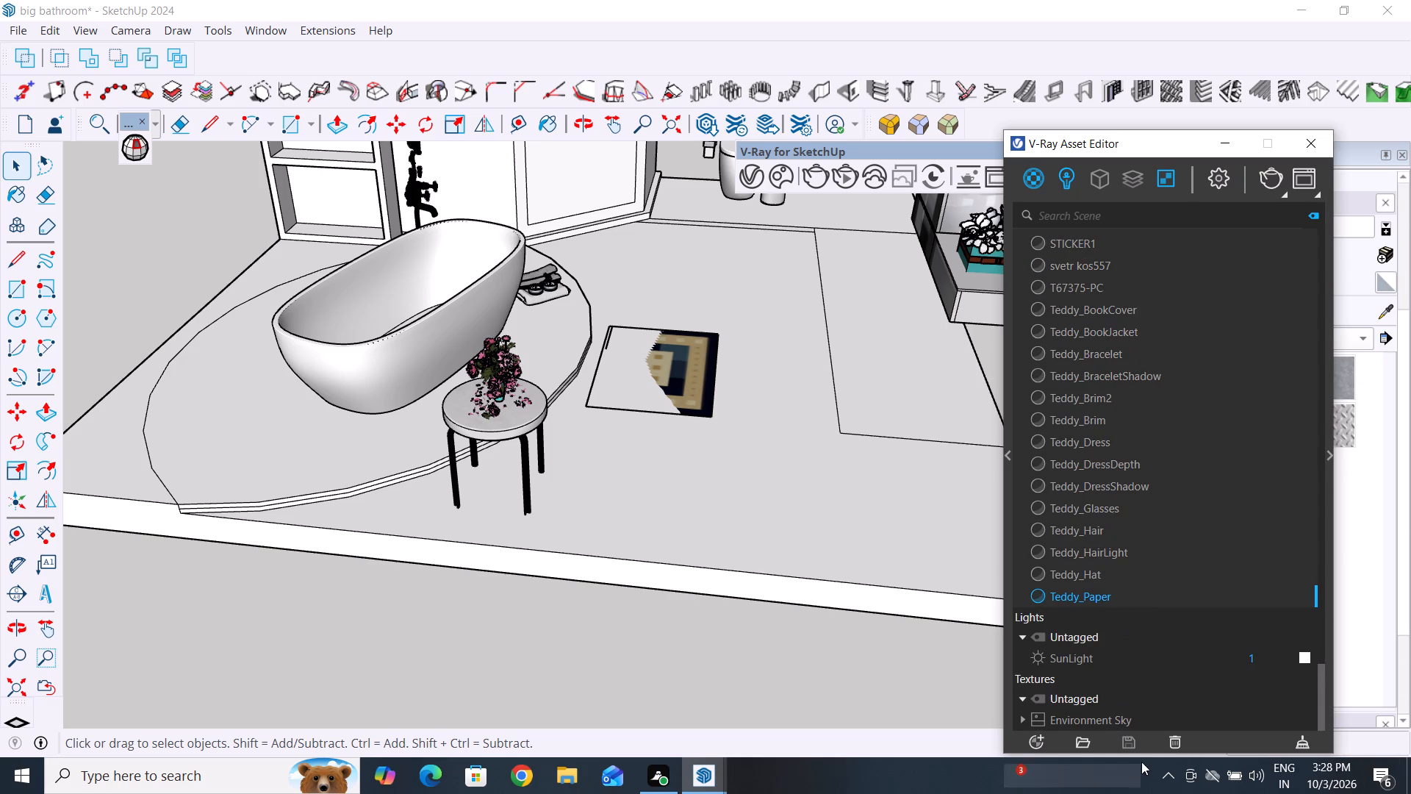
pyautogui.click(1173, 737)
pyautogui.click(756, 385)
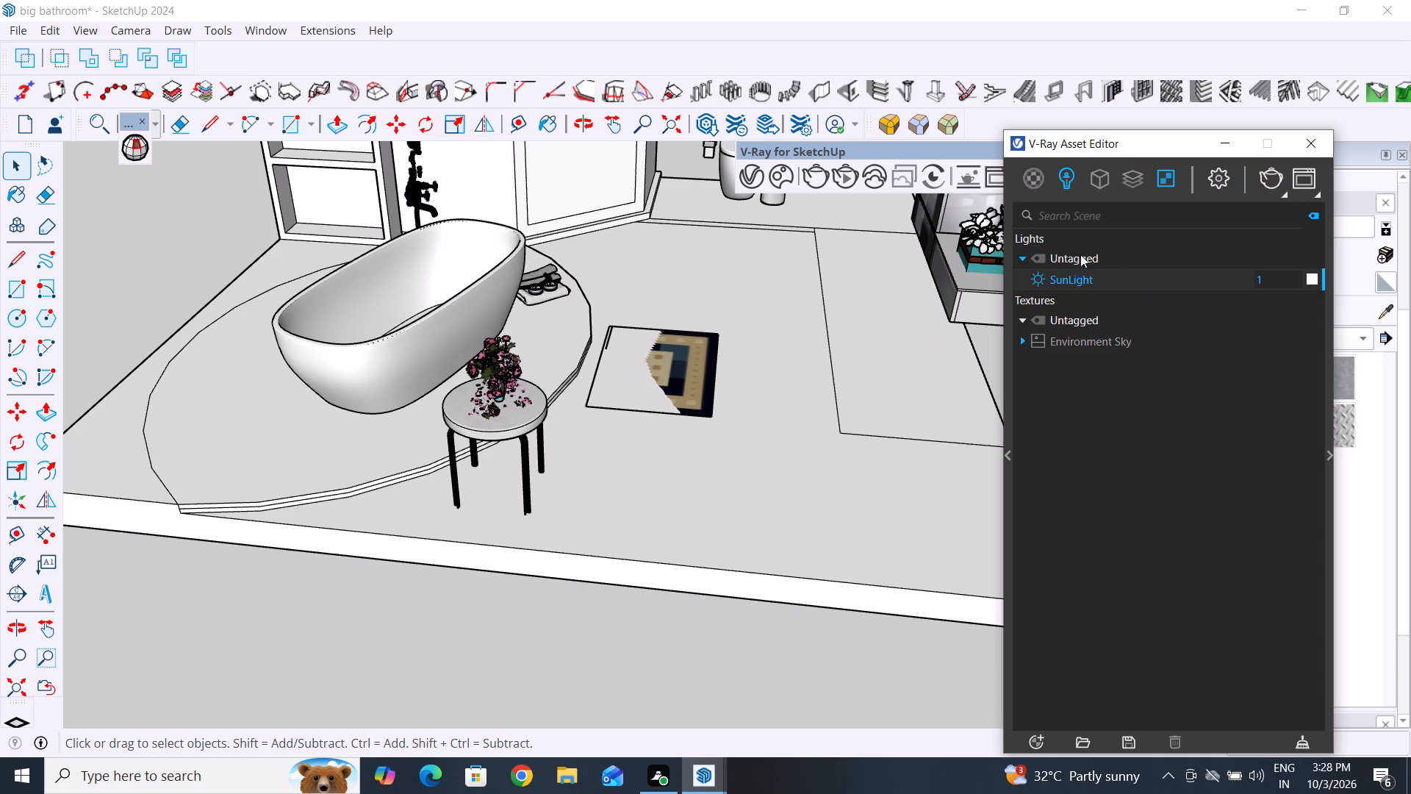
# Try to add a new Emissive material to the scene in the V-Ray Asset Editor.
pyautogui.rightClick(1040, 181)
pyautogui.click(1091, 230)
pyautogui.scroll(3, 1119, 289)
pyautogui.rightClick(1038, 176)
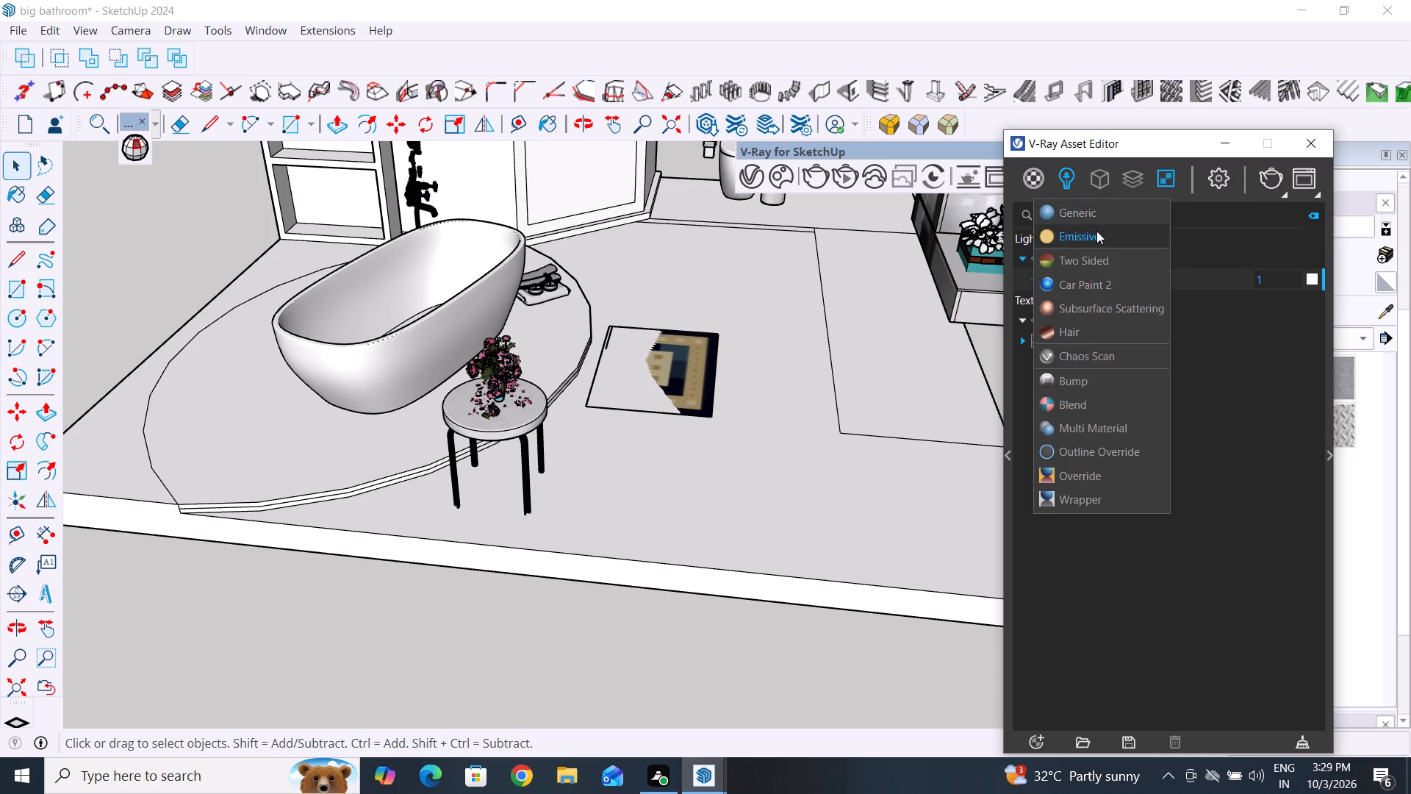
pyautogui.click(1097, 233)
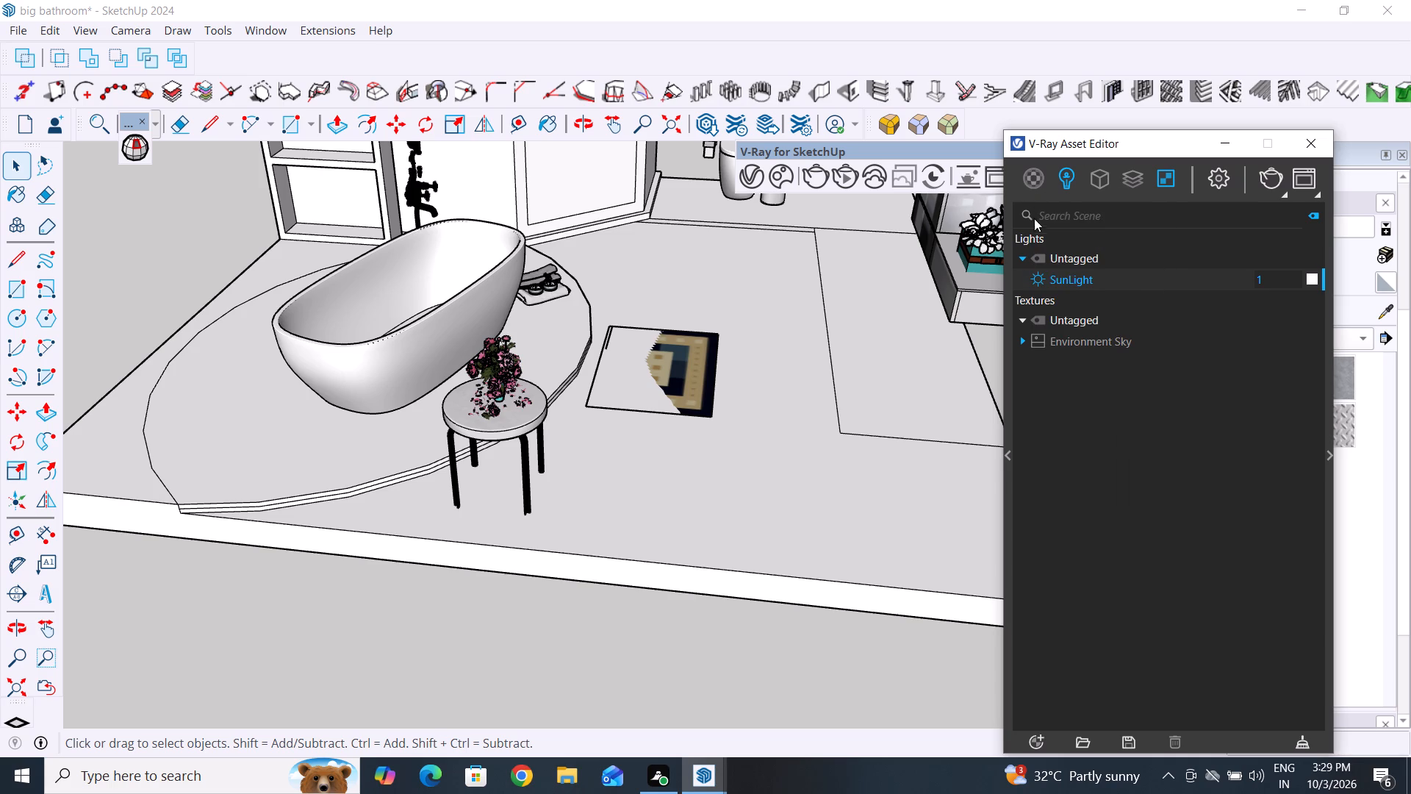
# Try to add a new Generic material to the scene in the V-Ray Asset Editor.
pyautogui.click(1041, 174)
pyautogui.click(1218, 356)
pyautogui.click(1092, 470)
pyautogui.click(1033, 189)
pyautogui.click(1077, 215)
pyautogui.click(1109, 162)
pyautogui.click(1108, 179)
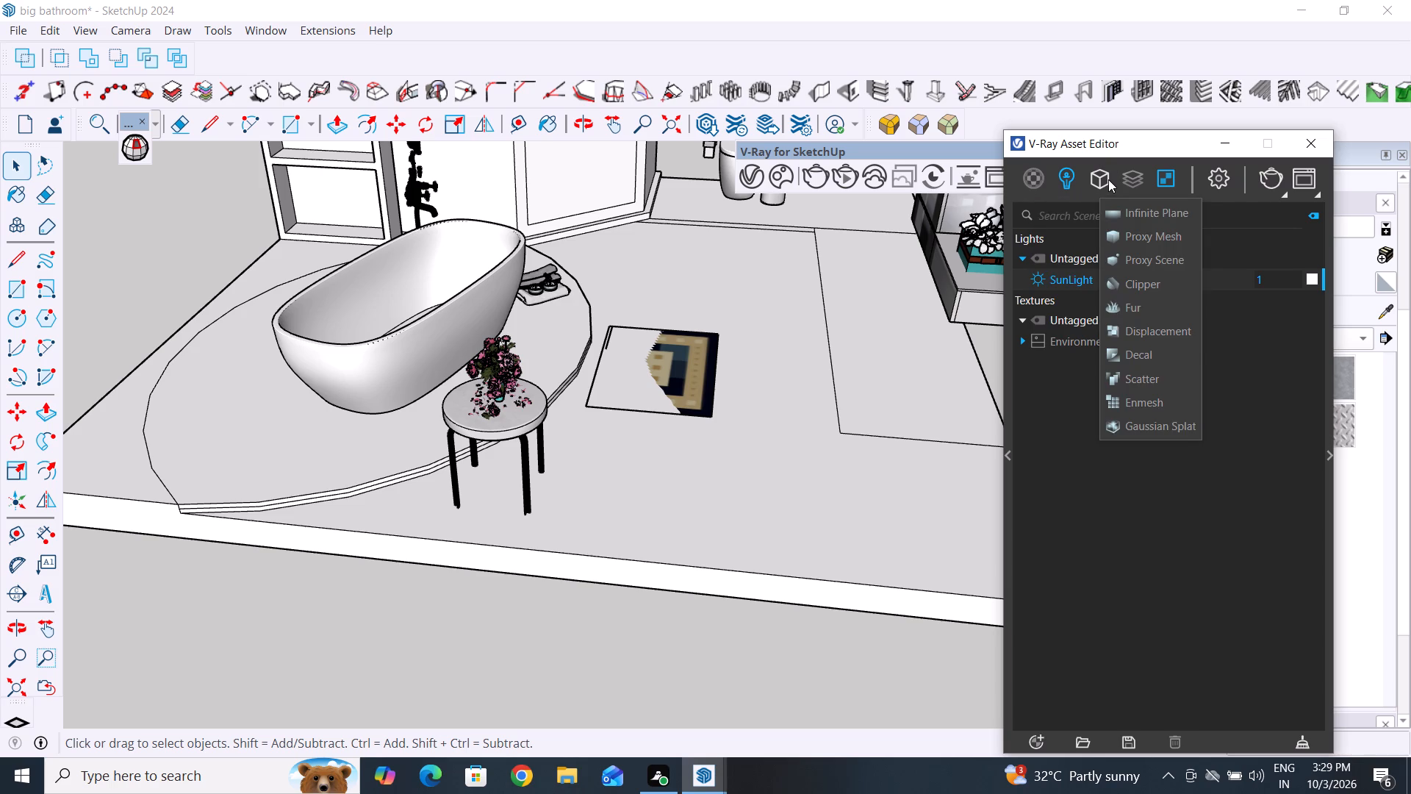
# Close and reopen the V-Ray Asset Editor.
pyautogui.click(1310, 143)
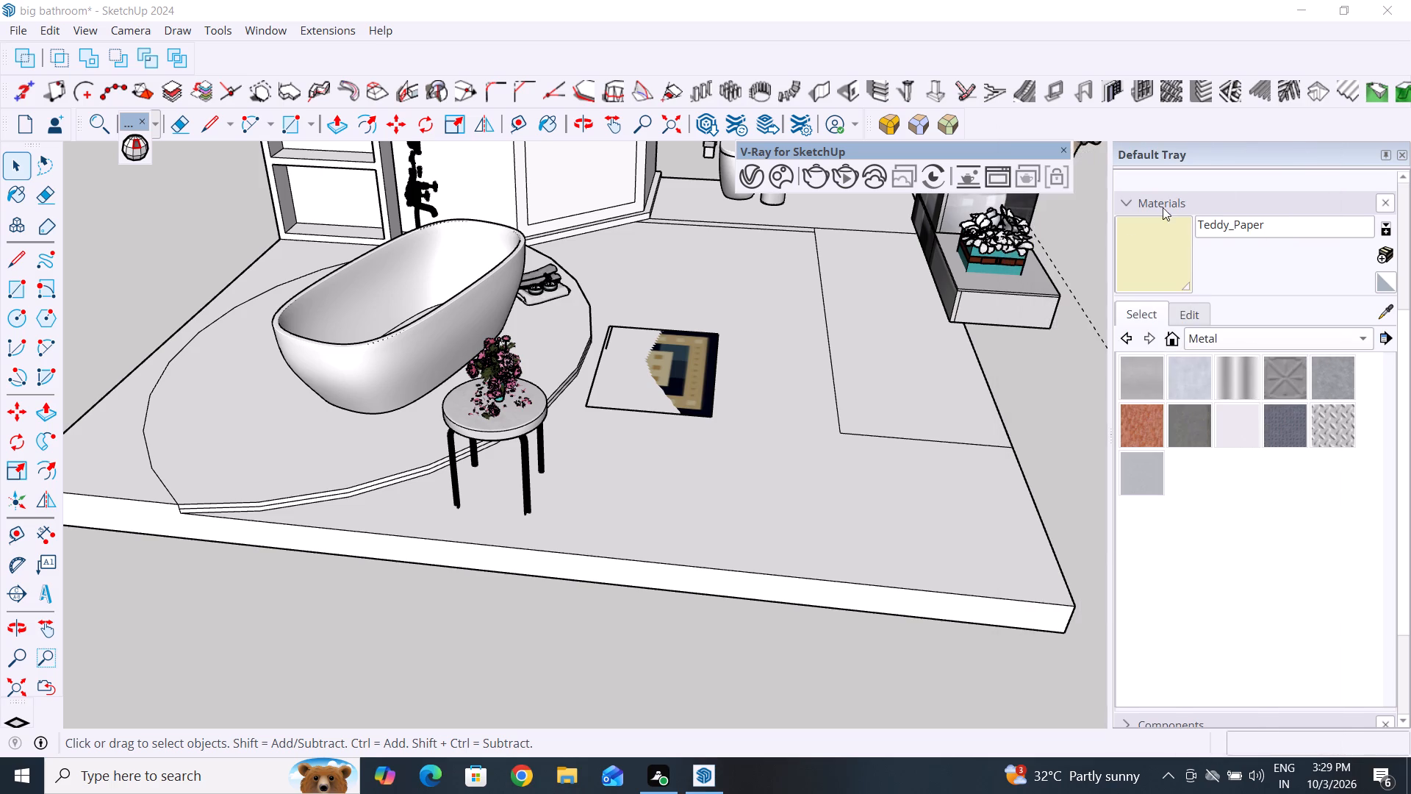
pyautogui.click(750, 174)
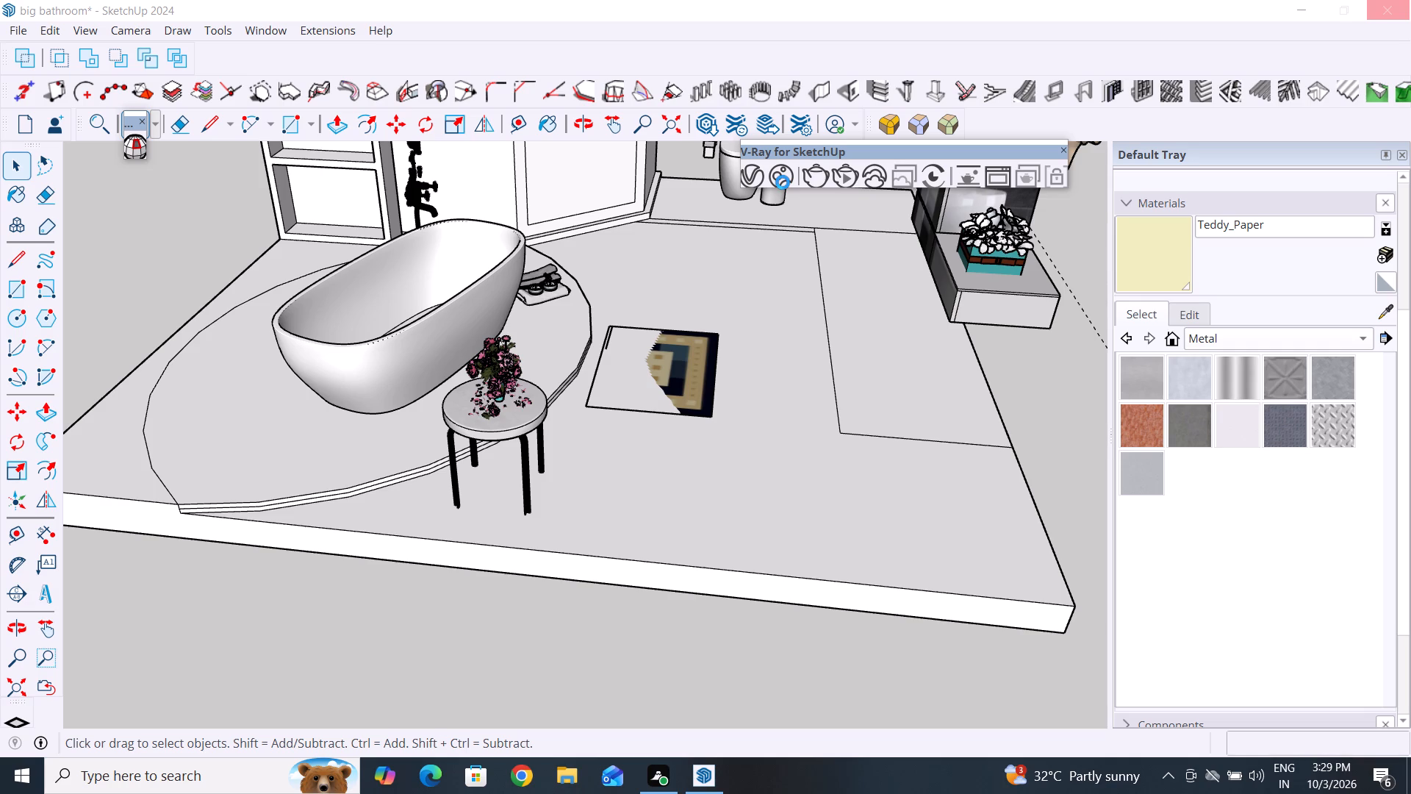
# Save the big bathroom model.
pyautogui.hotkey('ctrl', 's')
pyautogui.hotkey('ctrl', 's')
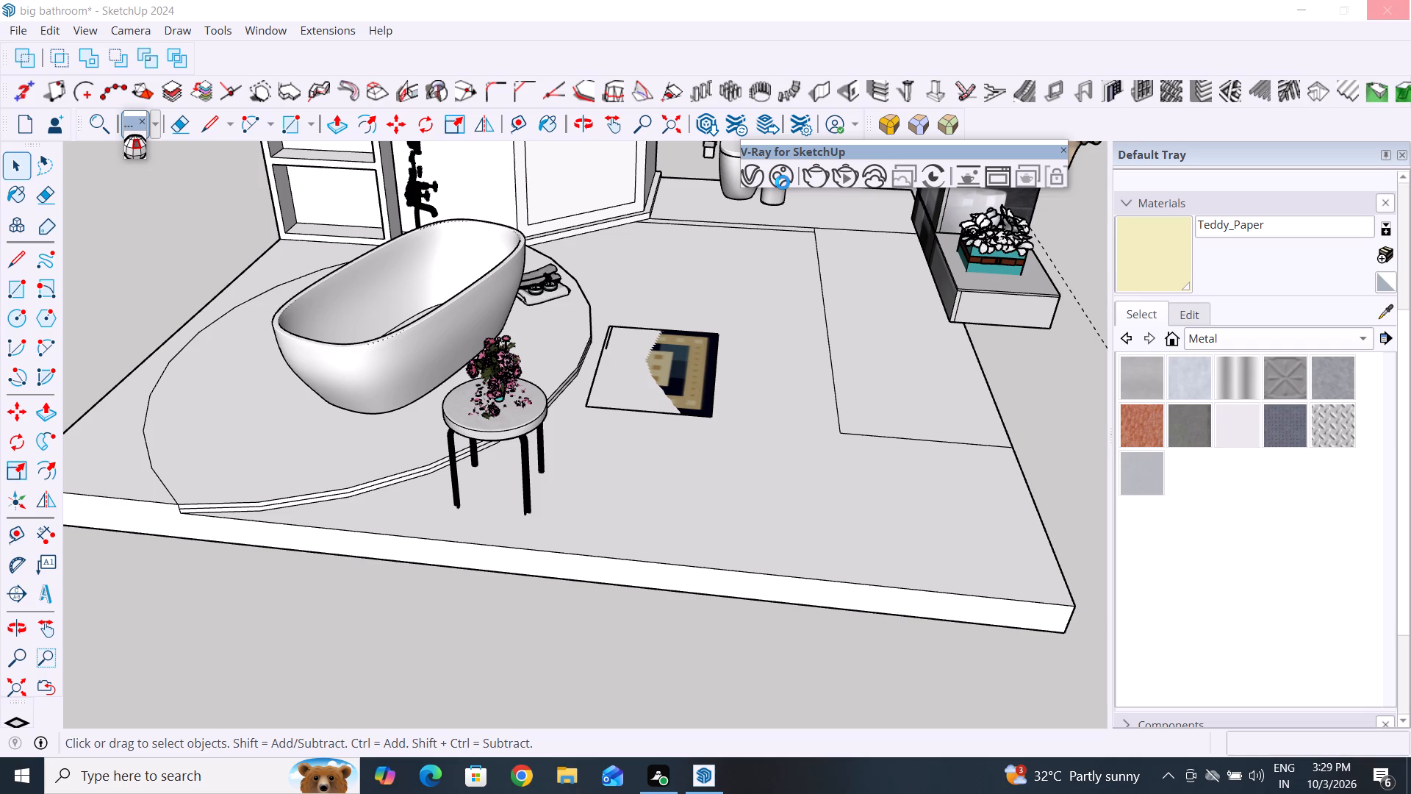
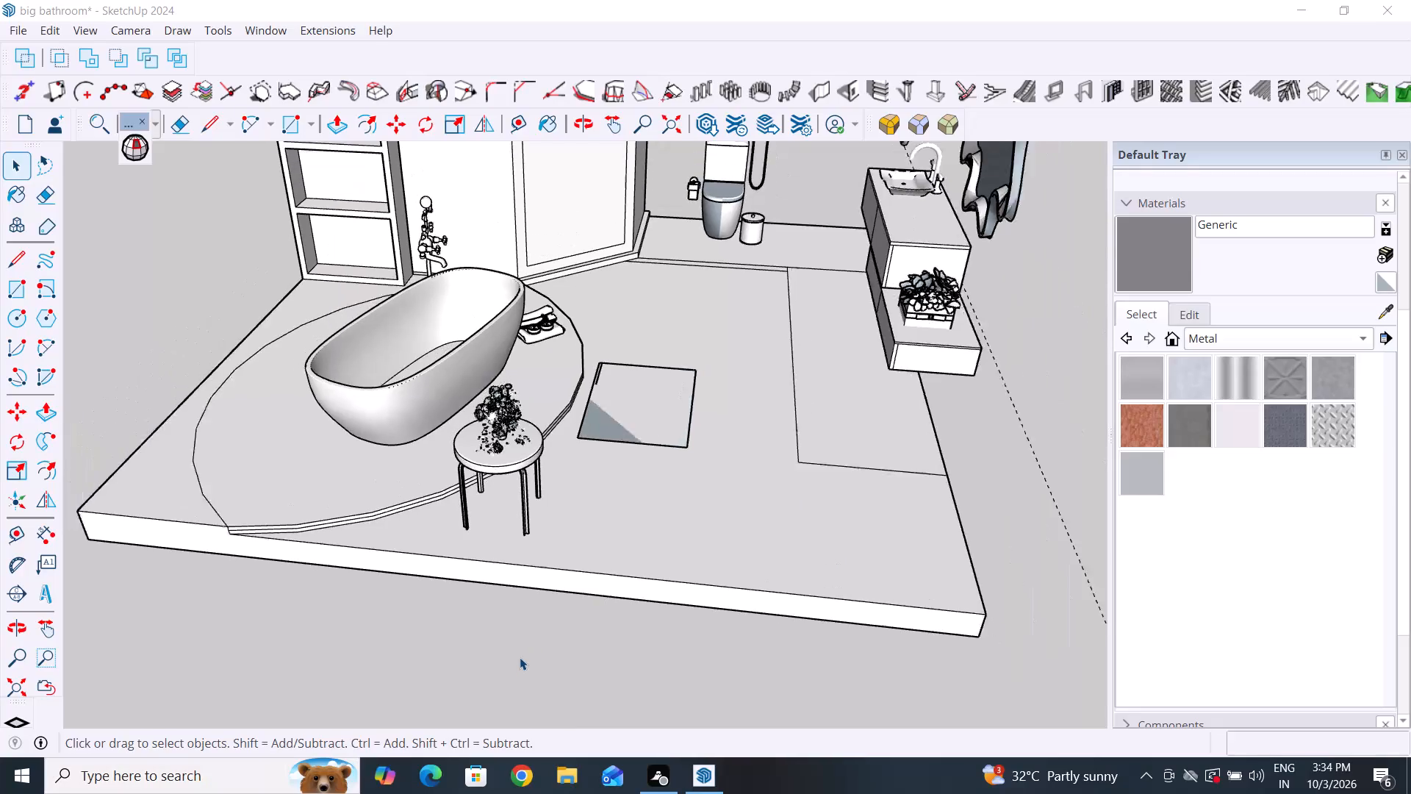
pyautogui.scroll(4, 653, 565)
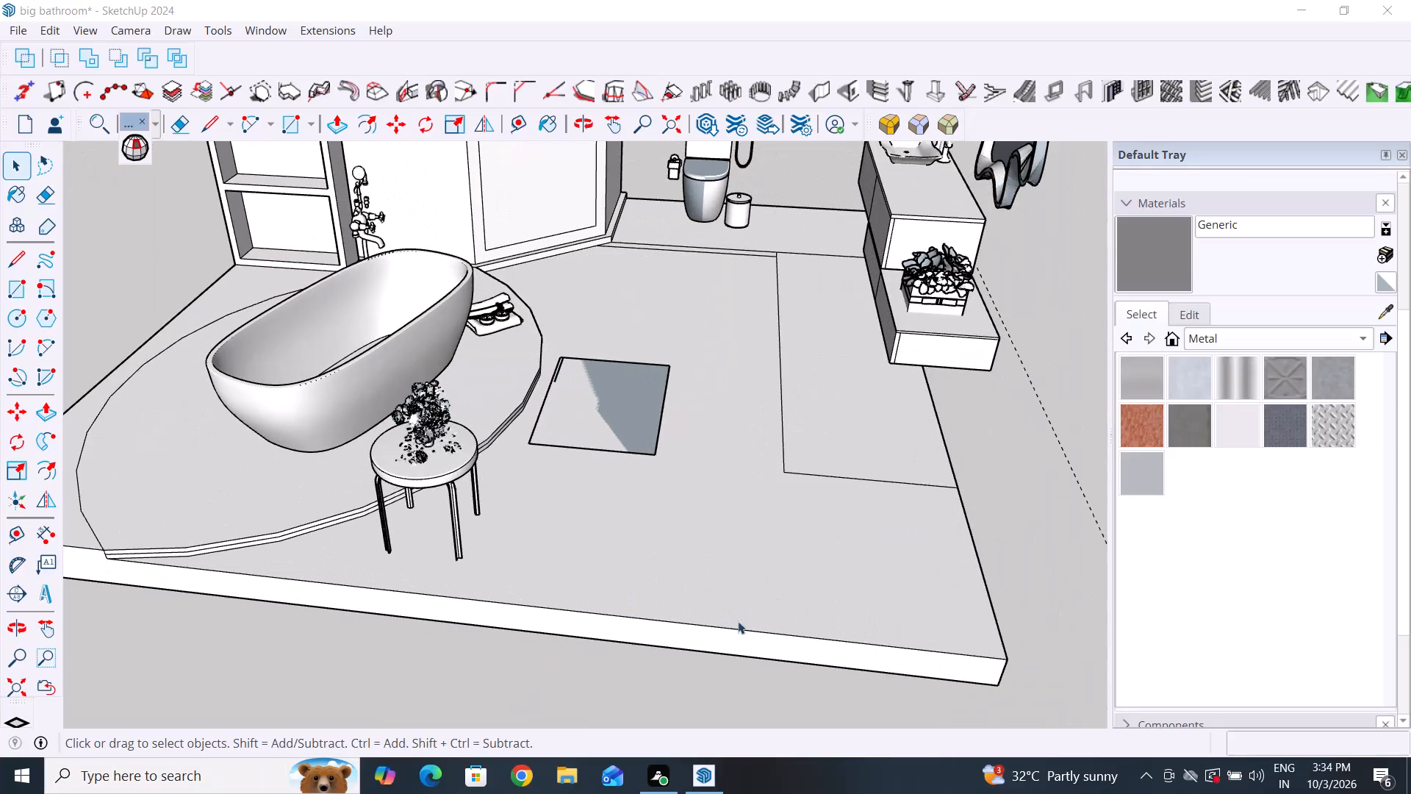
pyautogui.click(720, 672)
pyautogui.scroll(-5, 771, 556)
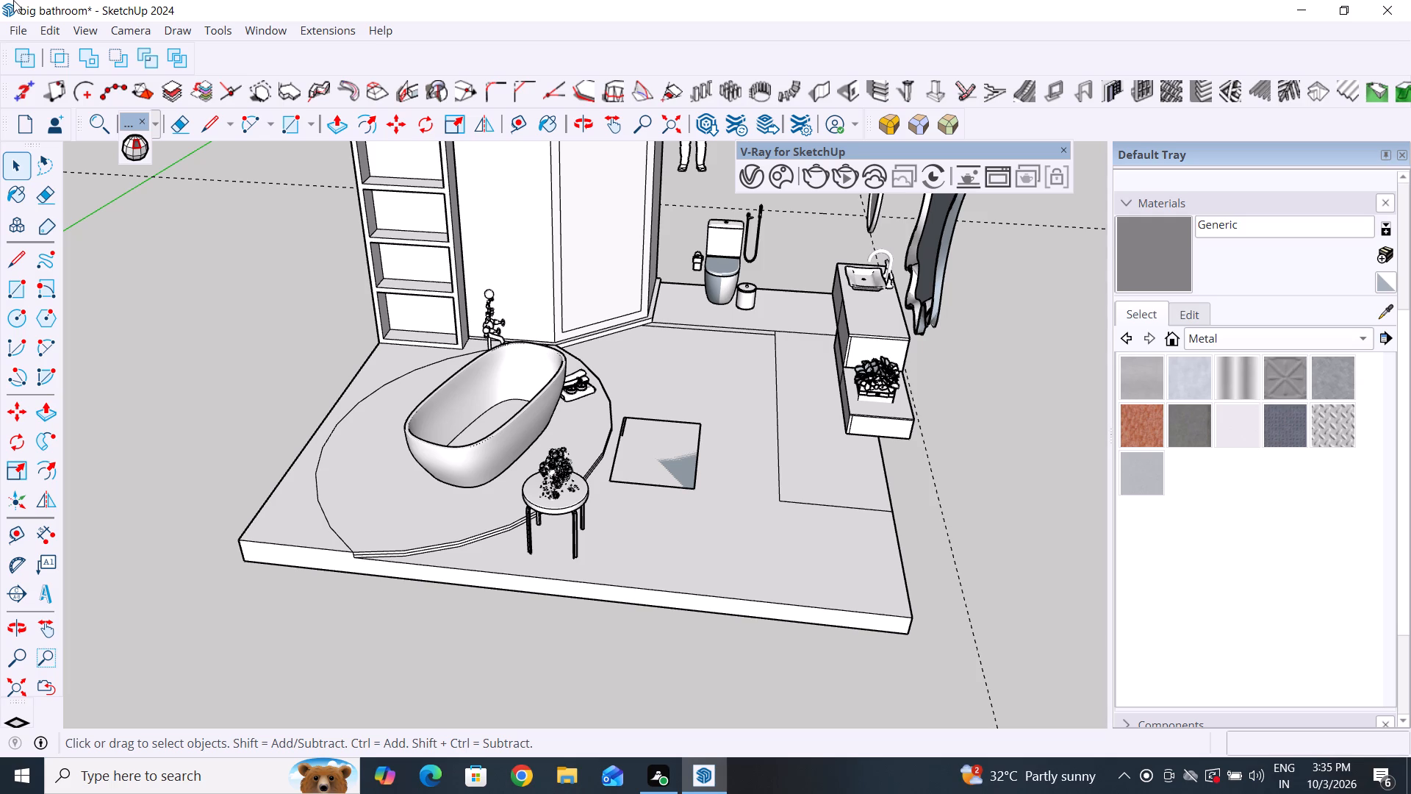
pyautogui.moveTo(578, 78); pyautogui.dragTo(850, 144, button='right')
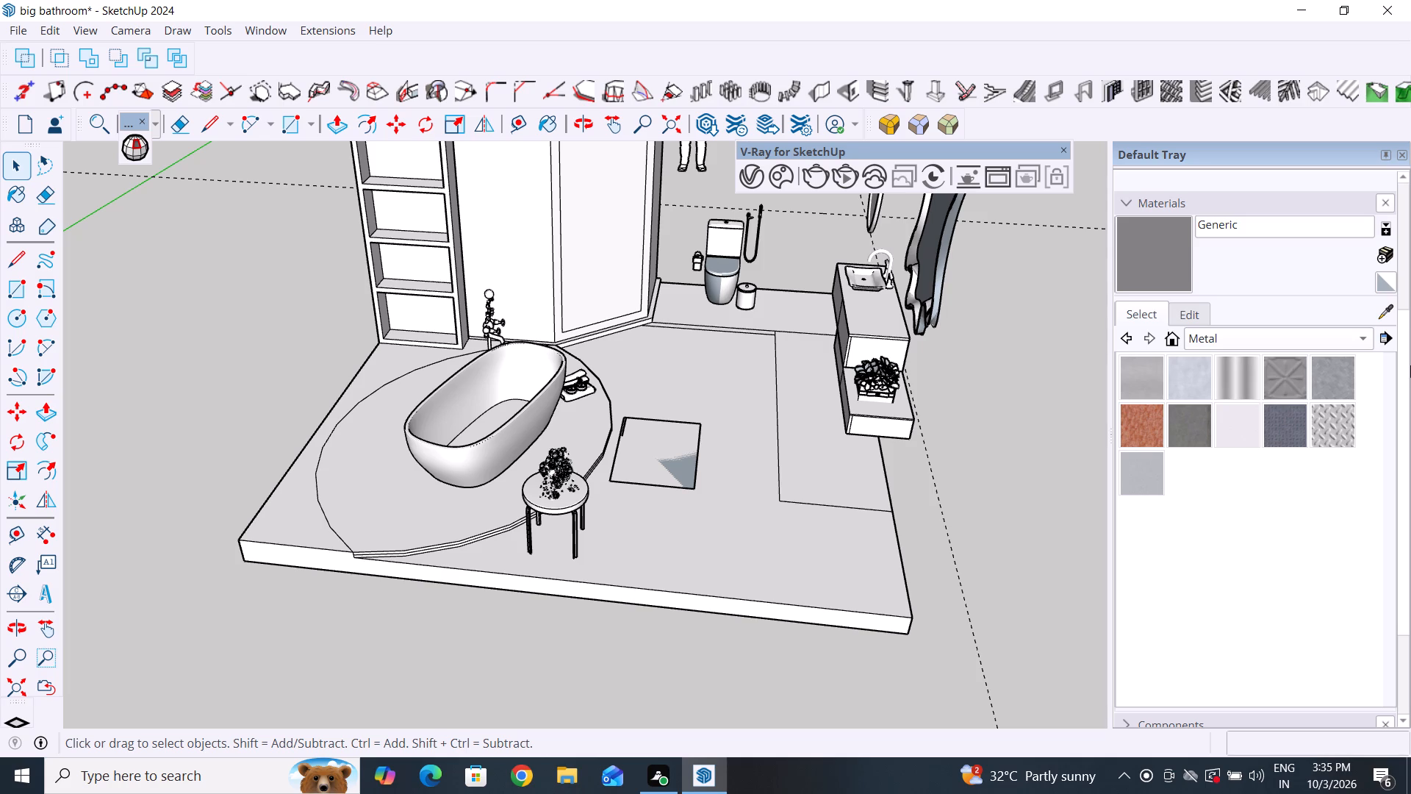
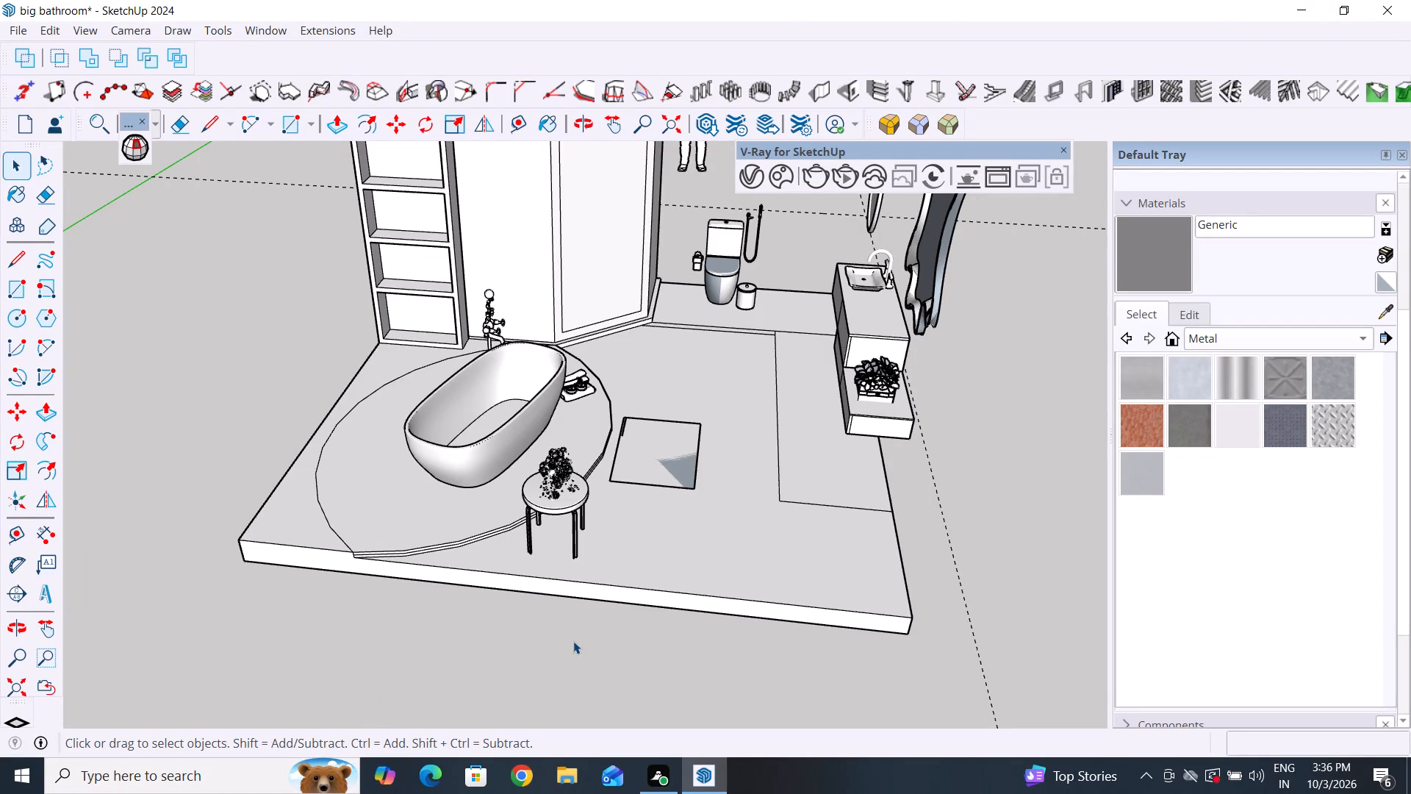
# Examine the bathroom layout from several sides, checking the floor slab, vanity, mirrors, bathtub and toilet areas.
pyautogui.scroll(-4, 394, 560)
pyautogui.moveTo(603, 532); pyautogui.dragTo(633, 482, button='middle')
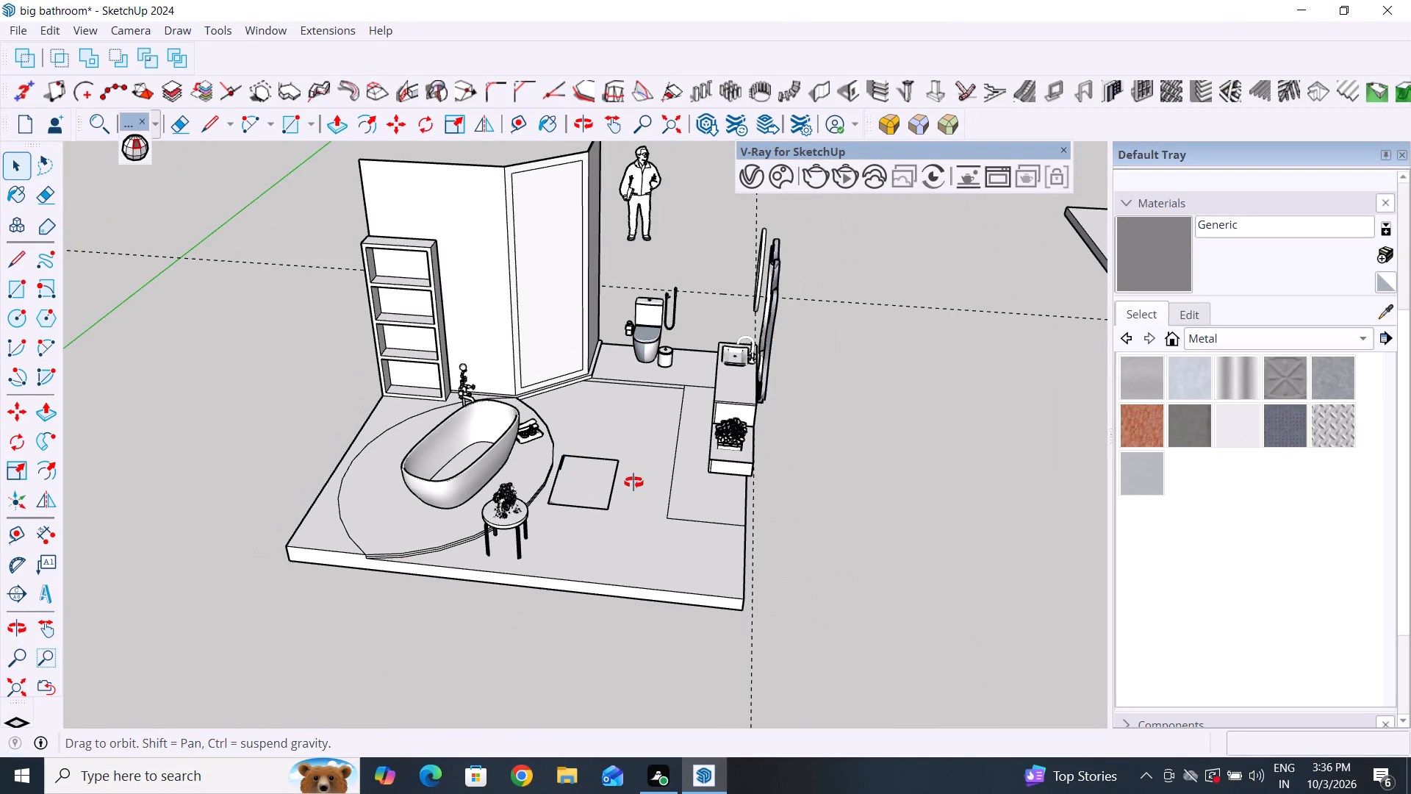
pyautogui.moveTo(633, 482); pyautogui.dragTo(647, 443, button='middle')
pyautogui.scroll(2, 849, 426)
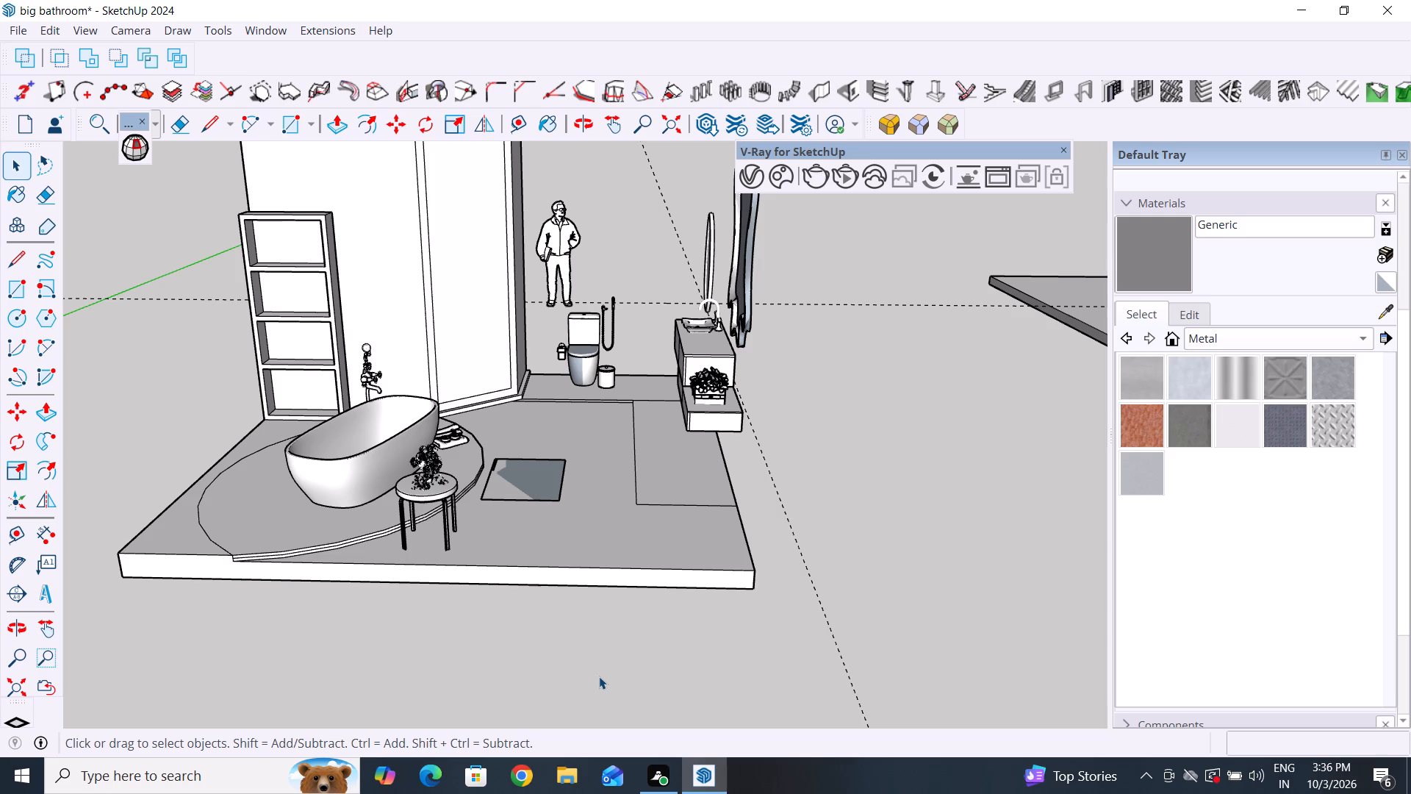
pyautogui.click(649, 657)
pyautogui.scroll(-4, 791, 575)
pyautogui.moveTo(735, 598); pyautogui.dragTo(923, 540, button='middle')
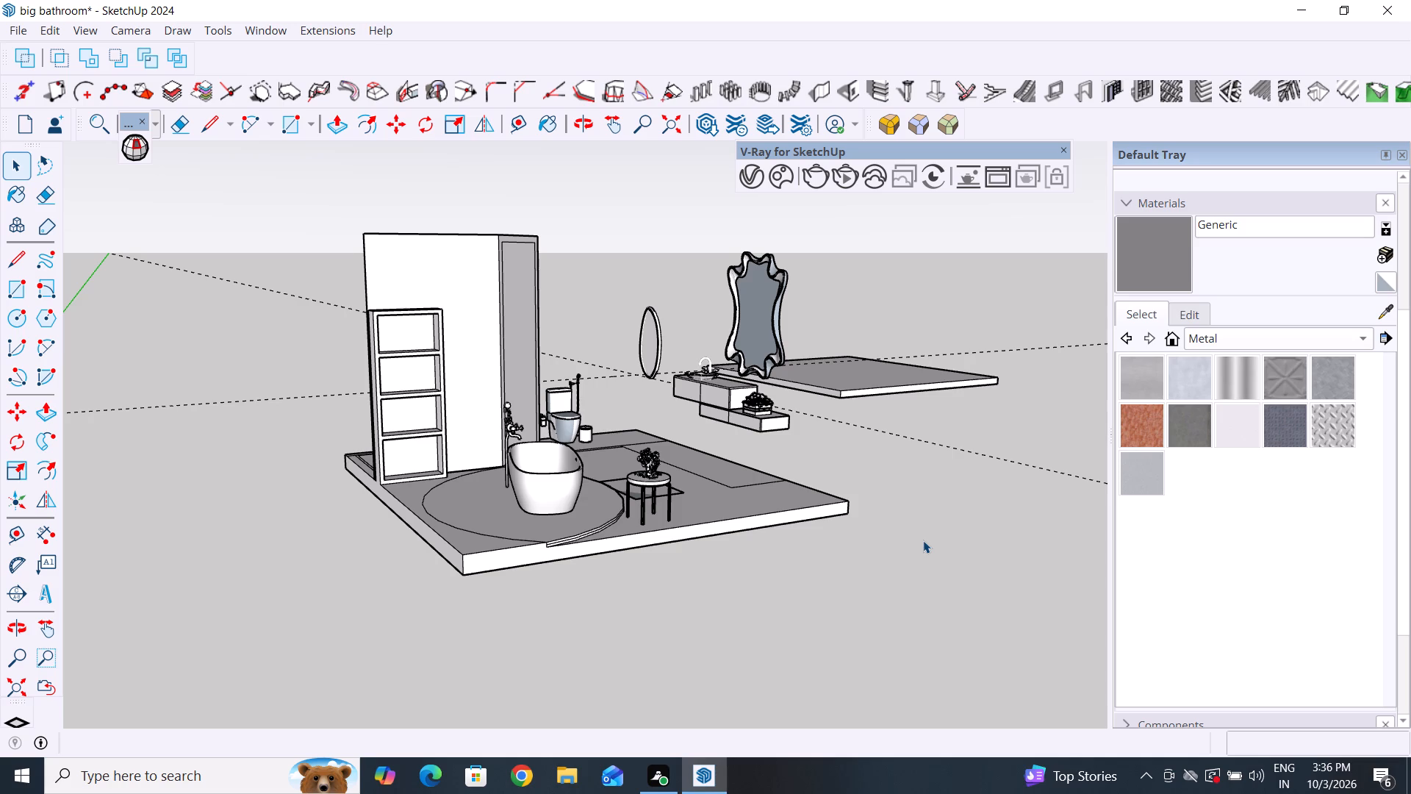
pyautogui.scroll(-3, 709, 591)
pyautogui.moveTo(803, 540); pyautogui.dragTo(797, 584, button='middle')
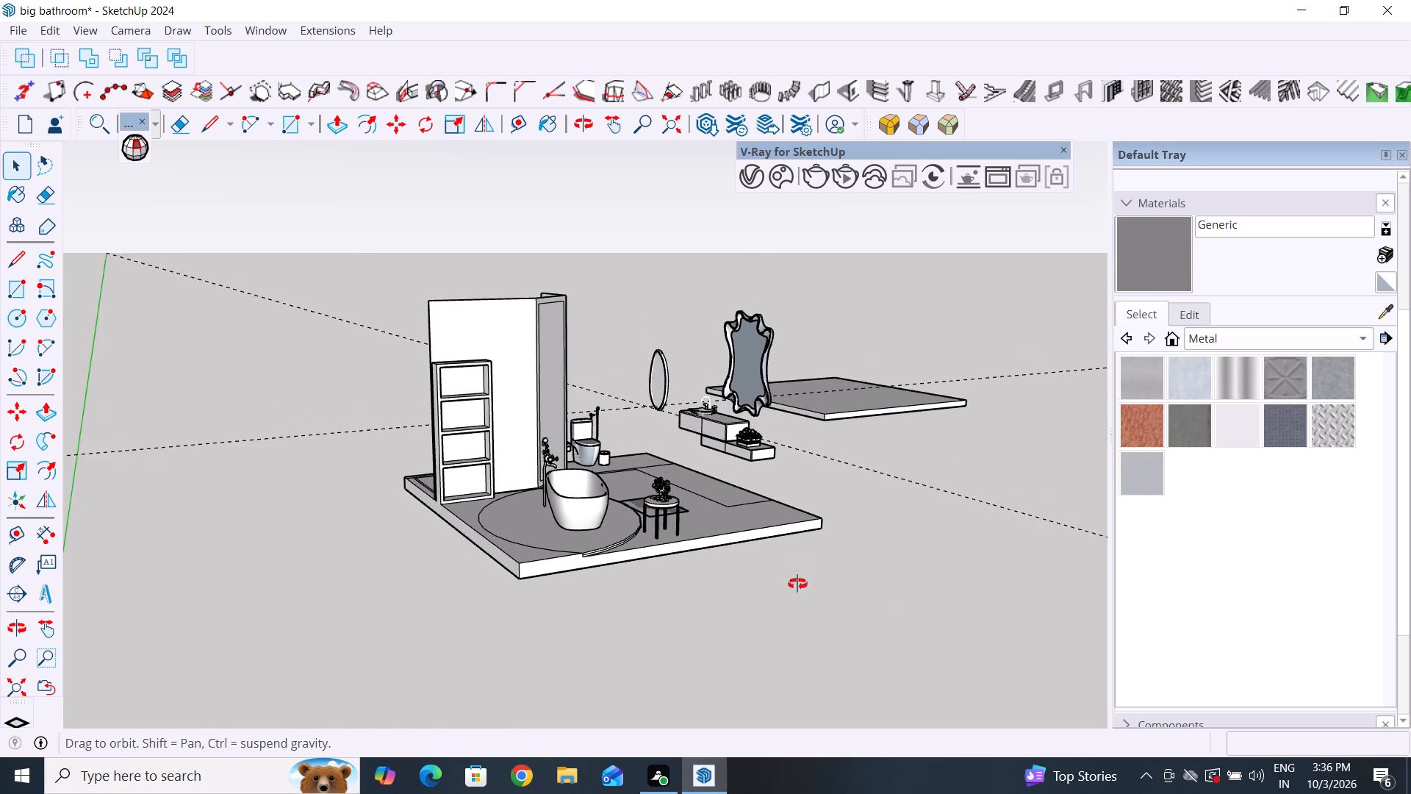
pyautogui.moveTo(797, 584); pyautogui.dragTo(705, 671, button='middle')
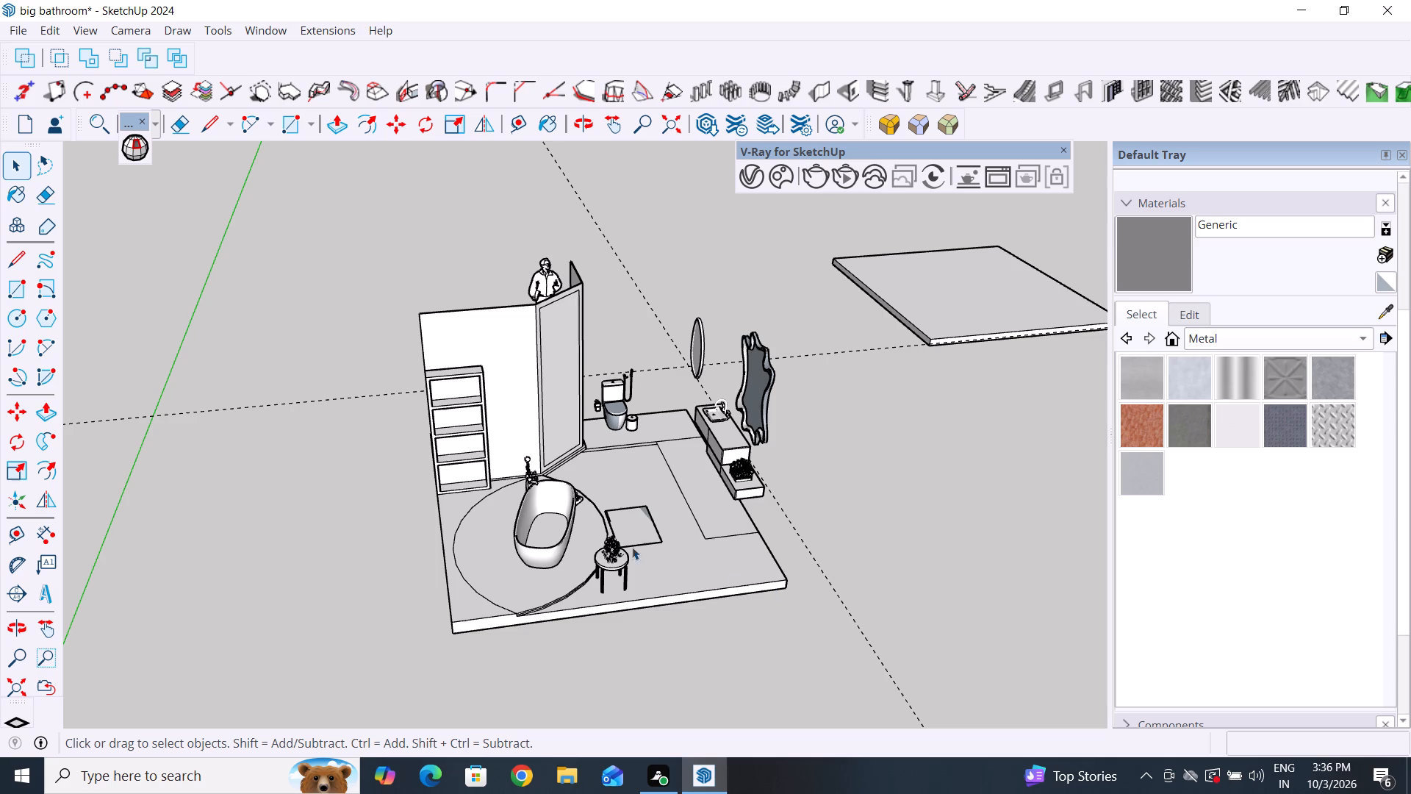
pyautogui.scroll(-3, 606, 573)
pyautogui.moveTo(782, 582); pyautogui.dragTo(740, 670, button='middle')
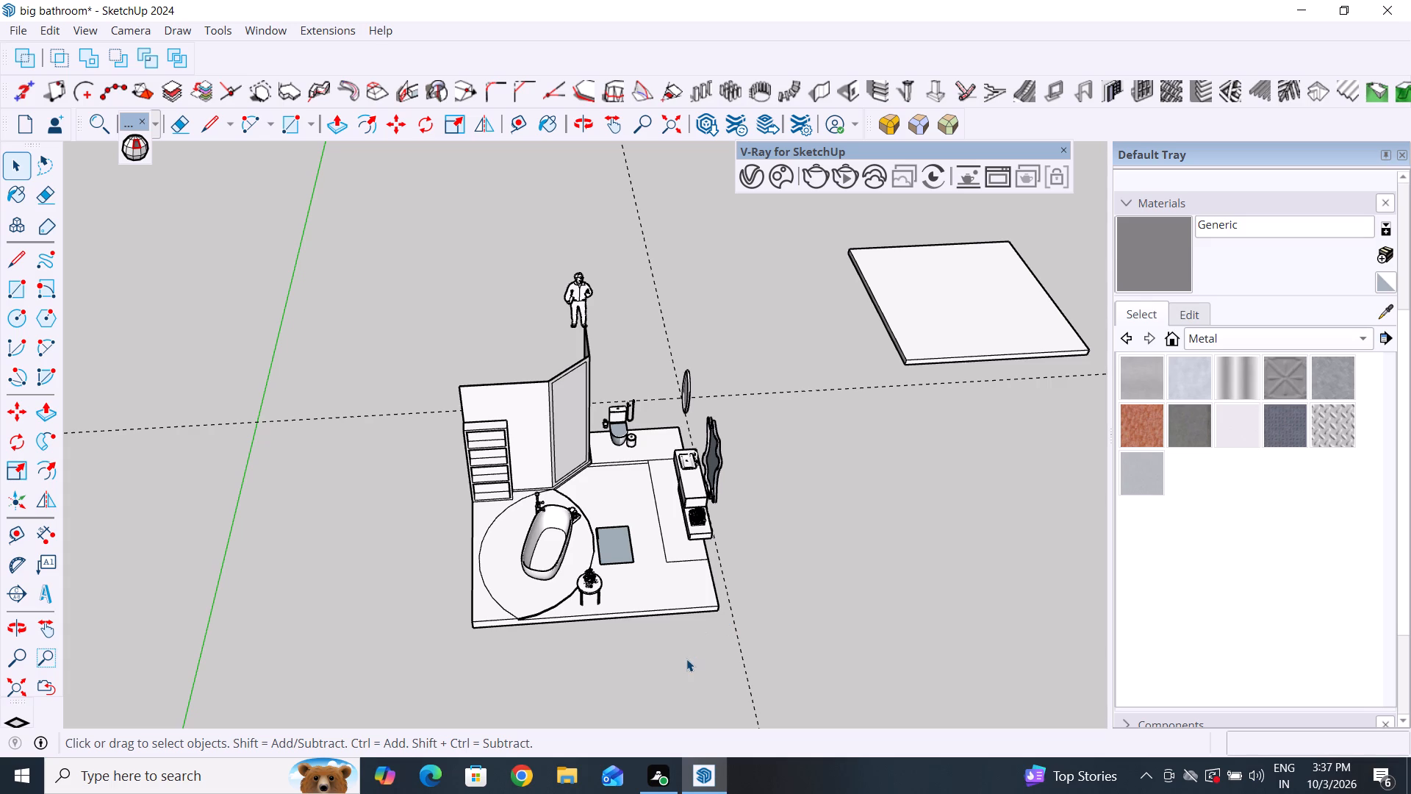
pyautogui.scroll(-3, 687, 660)
pyautogui.moveTo(792, 636); pyautogui.dragTo(596, 470, button='middle')
pyautogui.scroll(4, 617, 573)
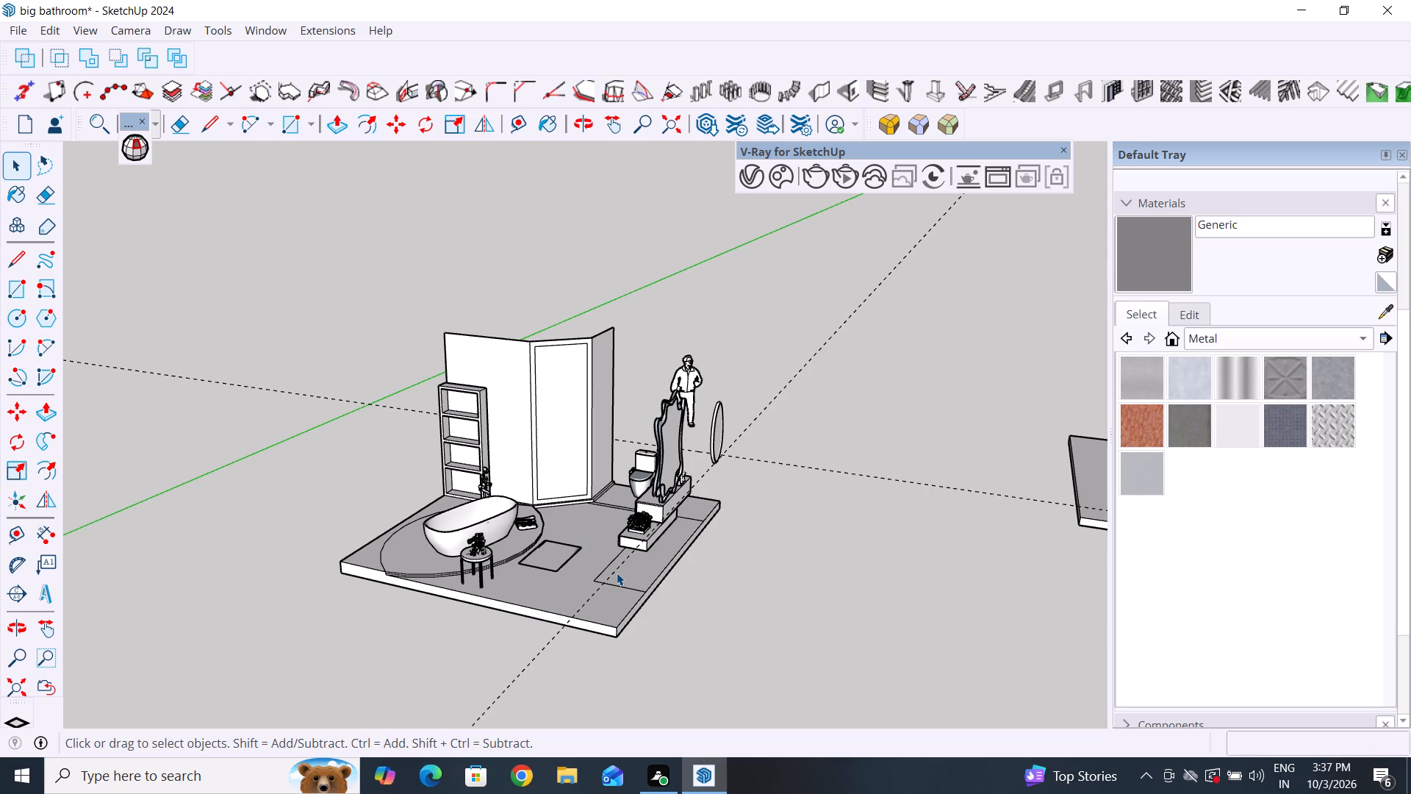
pyautogui.scroll(-3, 717, 558)
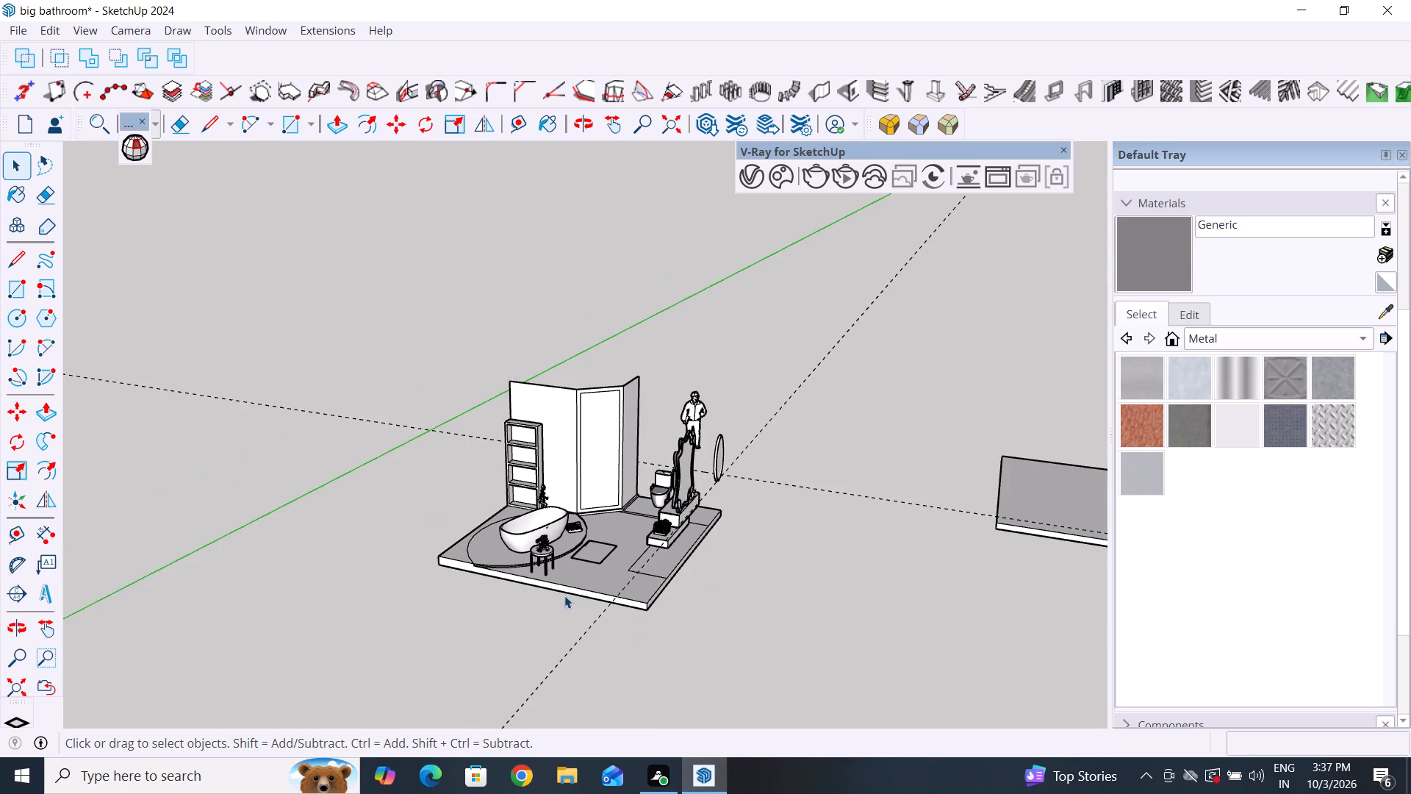
pyautogui.moveTo(589, 618); pyautogui.dragTo(913, 601, button='middle')
pyautogui.scroll(4, 819, 553)
pyautogui.moveTo(805, 596); pyautogui.dragTo(713, 696, button='middle')
pyautogui.scroll(-5, 471, 390)
pyautogui.moveTo(595, 540); pyautogui.dragTo(368, 620, button='middle')
pyautogui.scroll(6, 631, 493)
pyautogui.scroll(5, 624, 379)
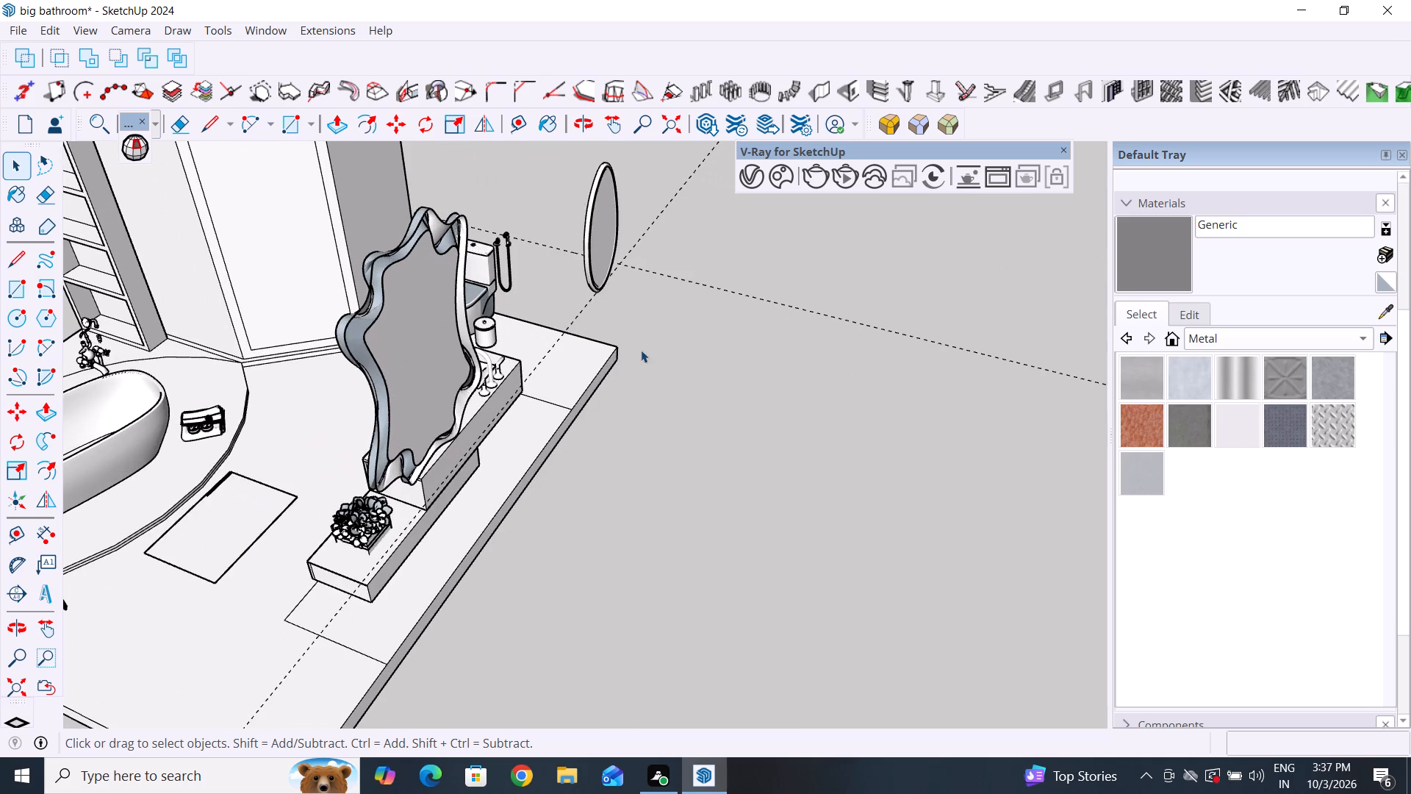
# Place a guide line 10" outside the floor slab's long edge beside the vanity, using Tape Measure.
pyautogui.scroll(-5, 678, 316)
pyautogui.moveTo(629, 446); pyautogui.dragTo(567, 557, button='middle')
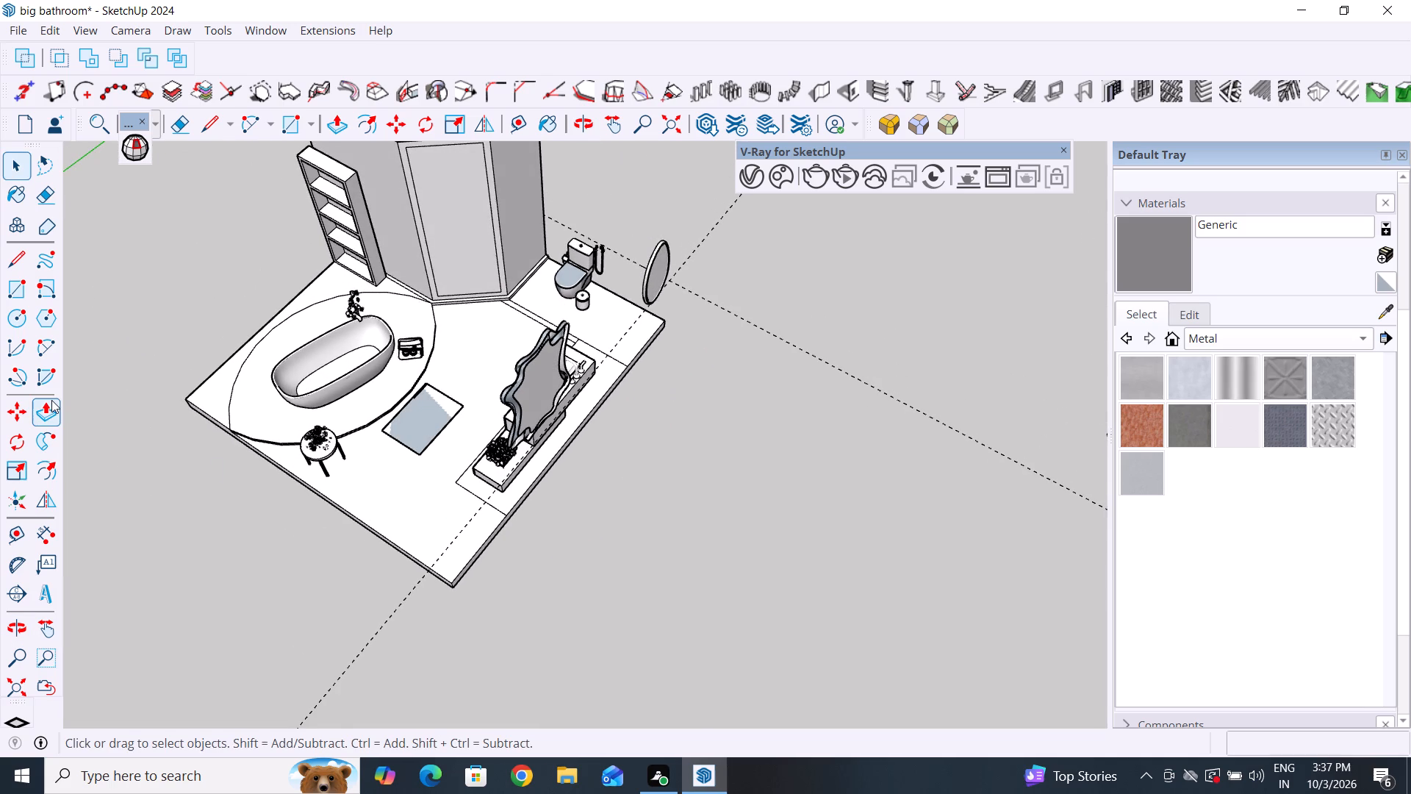
pyautogui.click(19, 534)
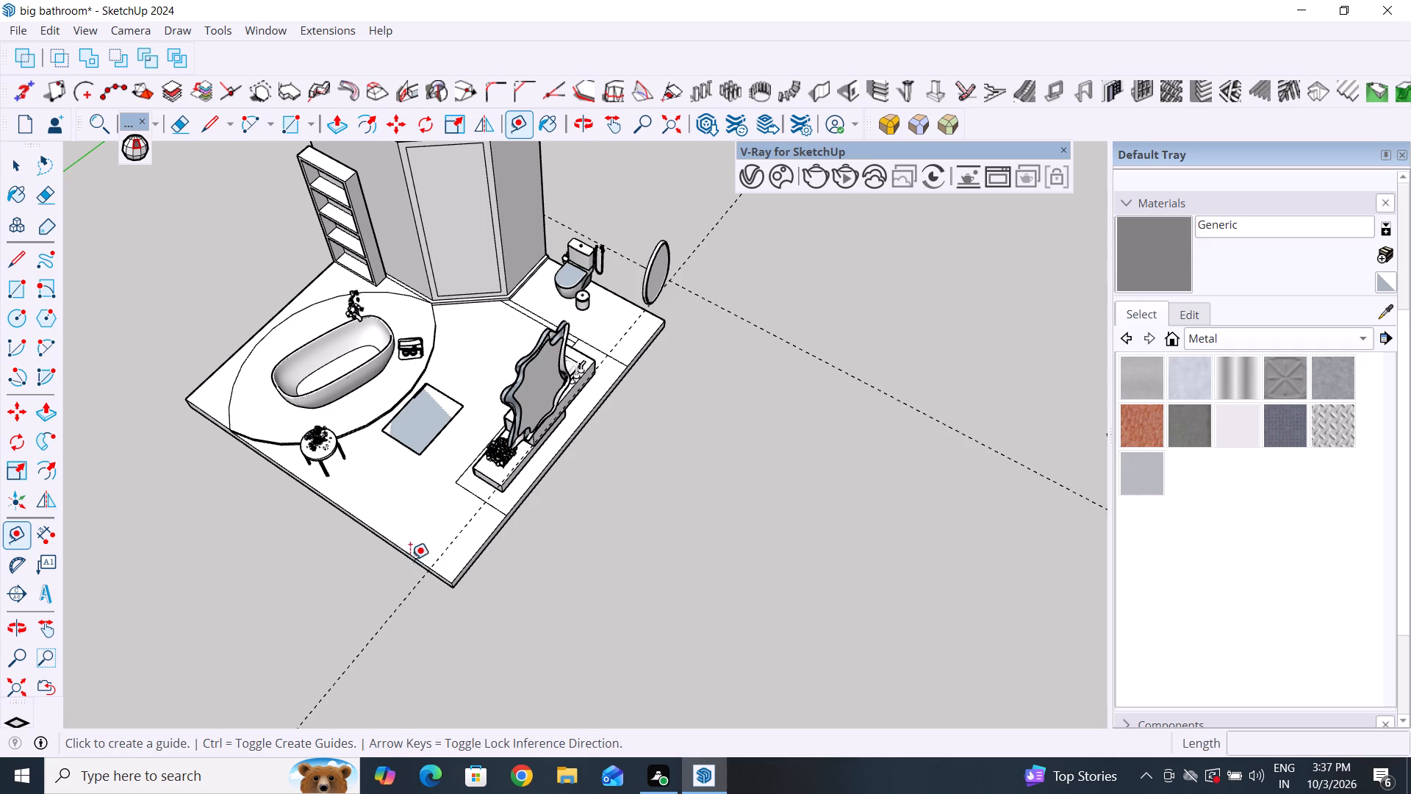
pyautogui.scroll(6, 507, 534)
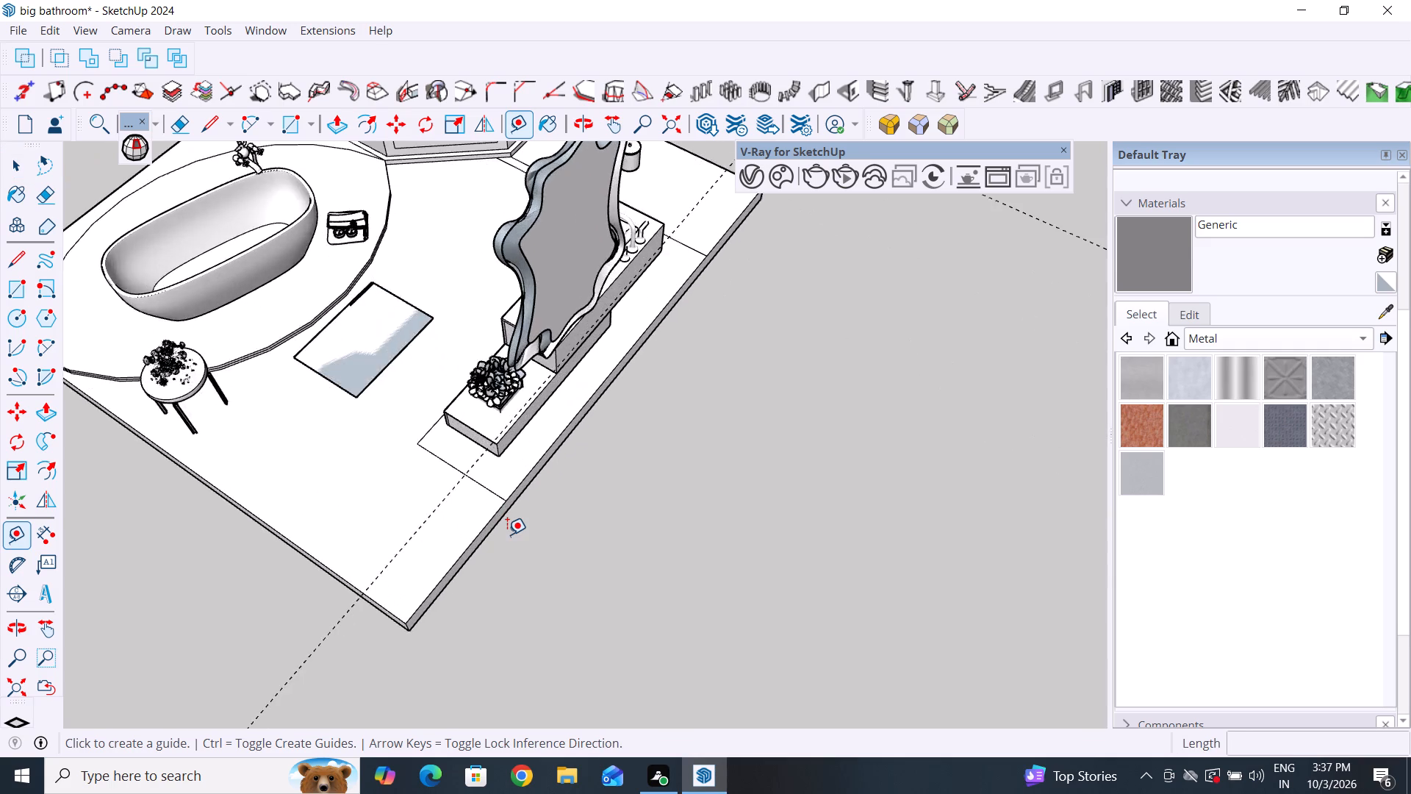
pyautogui.scroll(6, 507, 534)
pyautogui.click(518, 479)
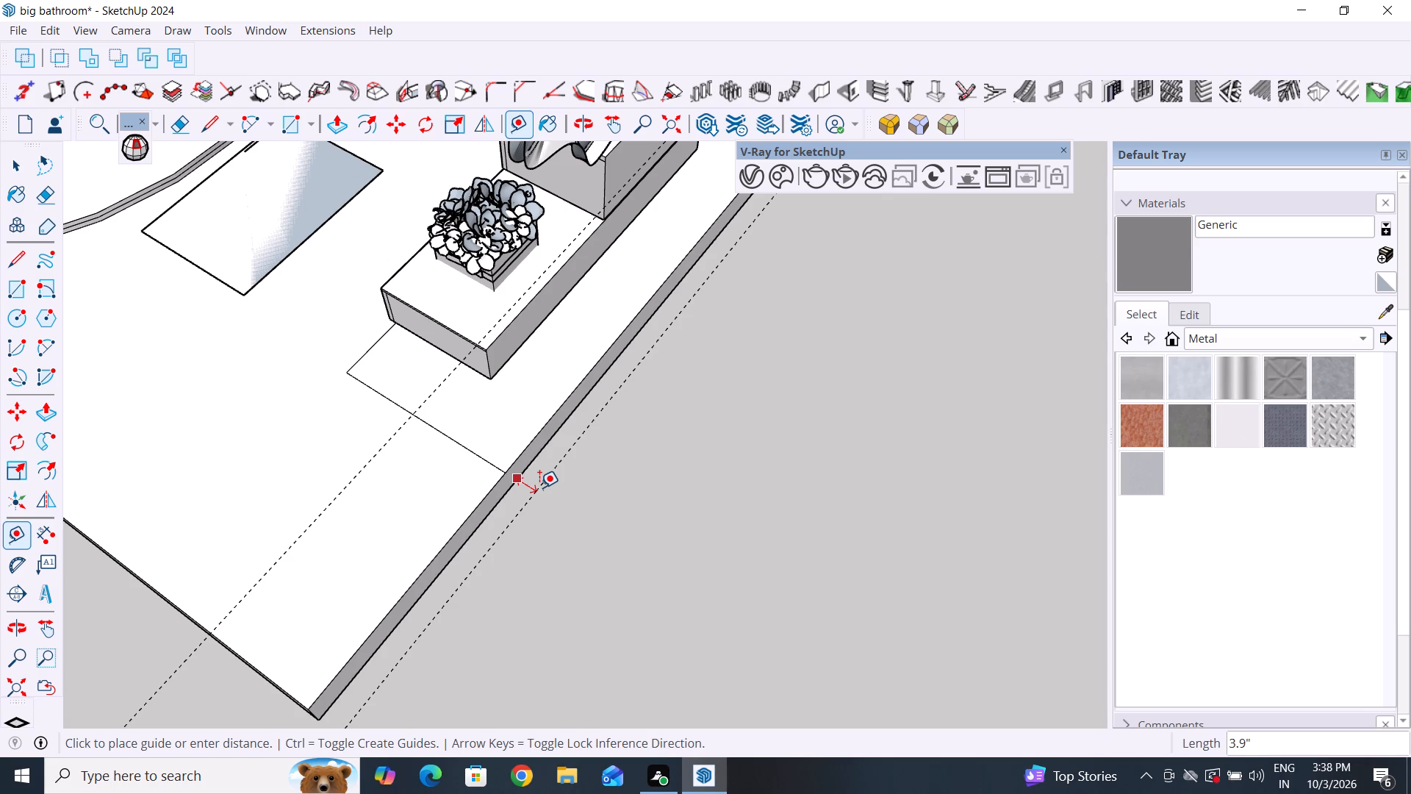
pyautogui.write('10"')
pyautogui.press('Return')
# Place a guide line 10" outside the floor slab's edge behind the toilet.
pyautogui.scroll(-16, 523, 508)
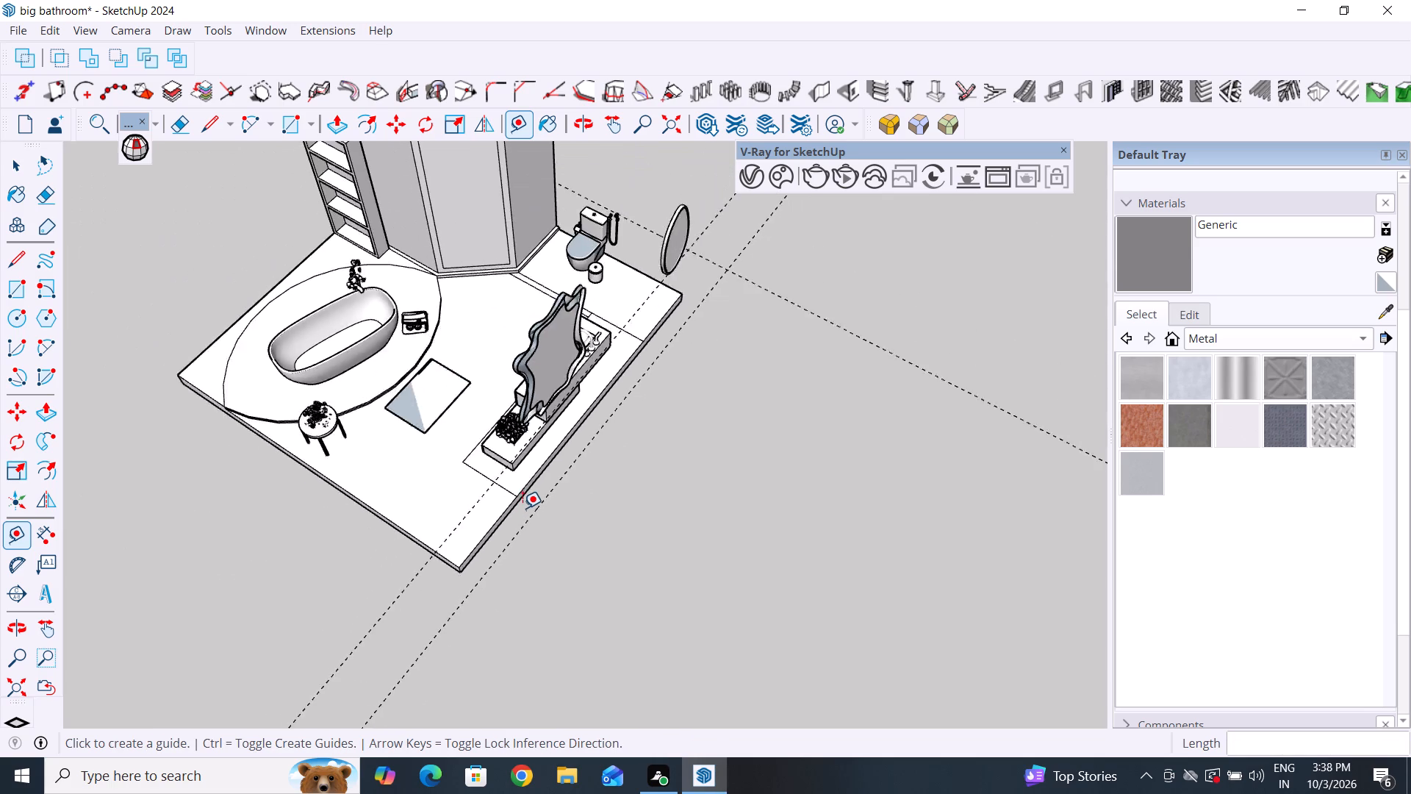
pyautogui.scroll(-4, 523, 508)
pyautogui.moveTo(720, 522); pyautogui.dragTo(283, 532, button='middle')
pyautogui.scroll(4, 794, 332)
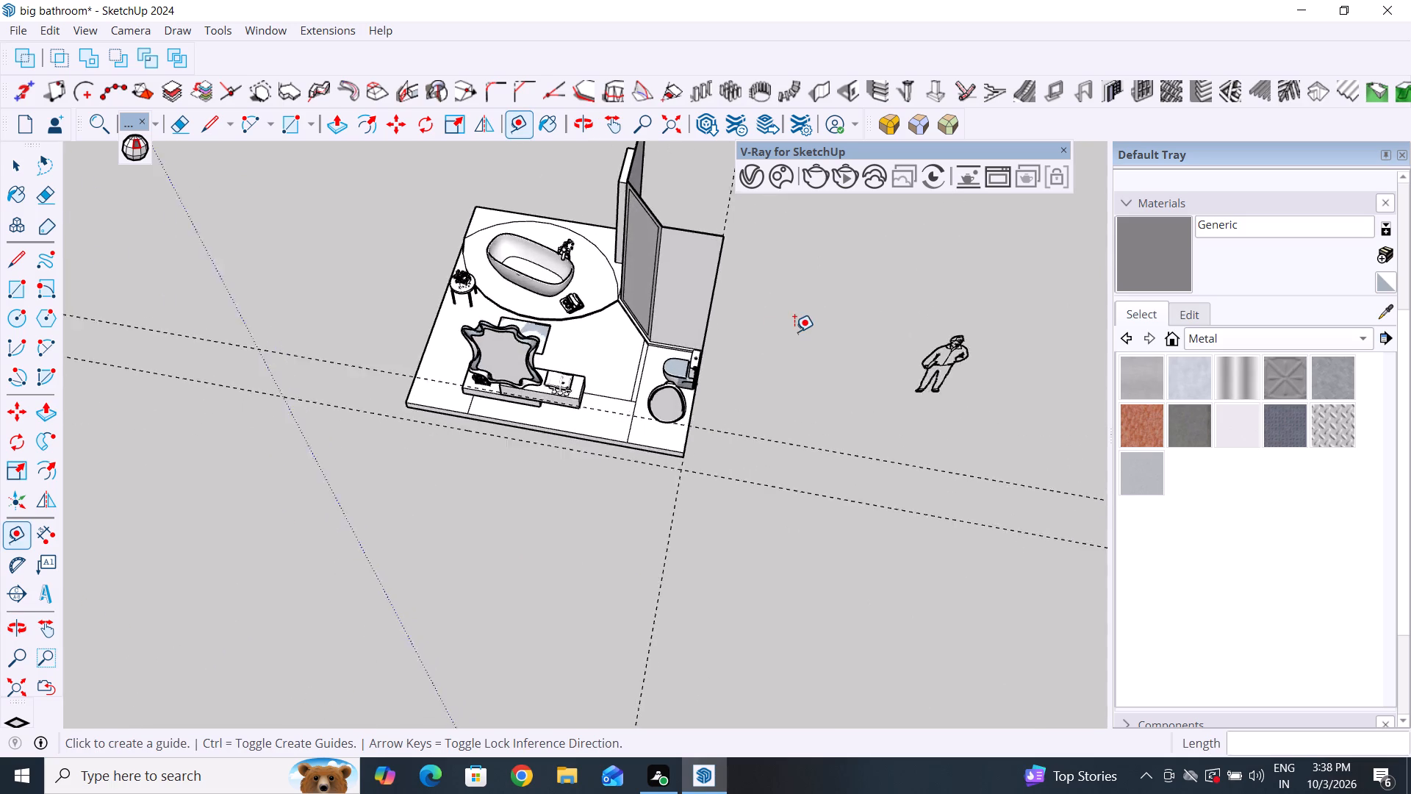
pyautogui.moveTo(834, 440); pyautogui.dragTo(643, 326, button='middle')
pyautogui.scroll(4, 602, 542)
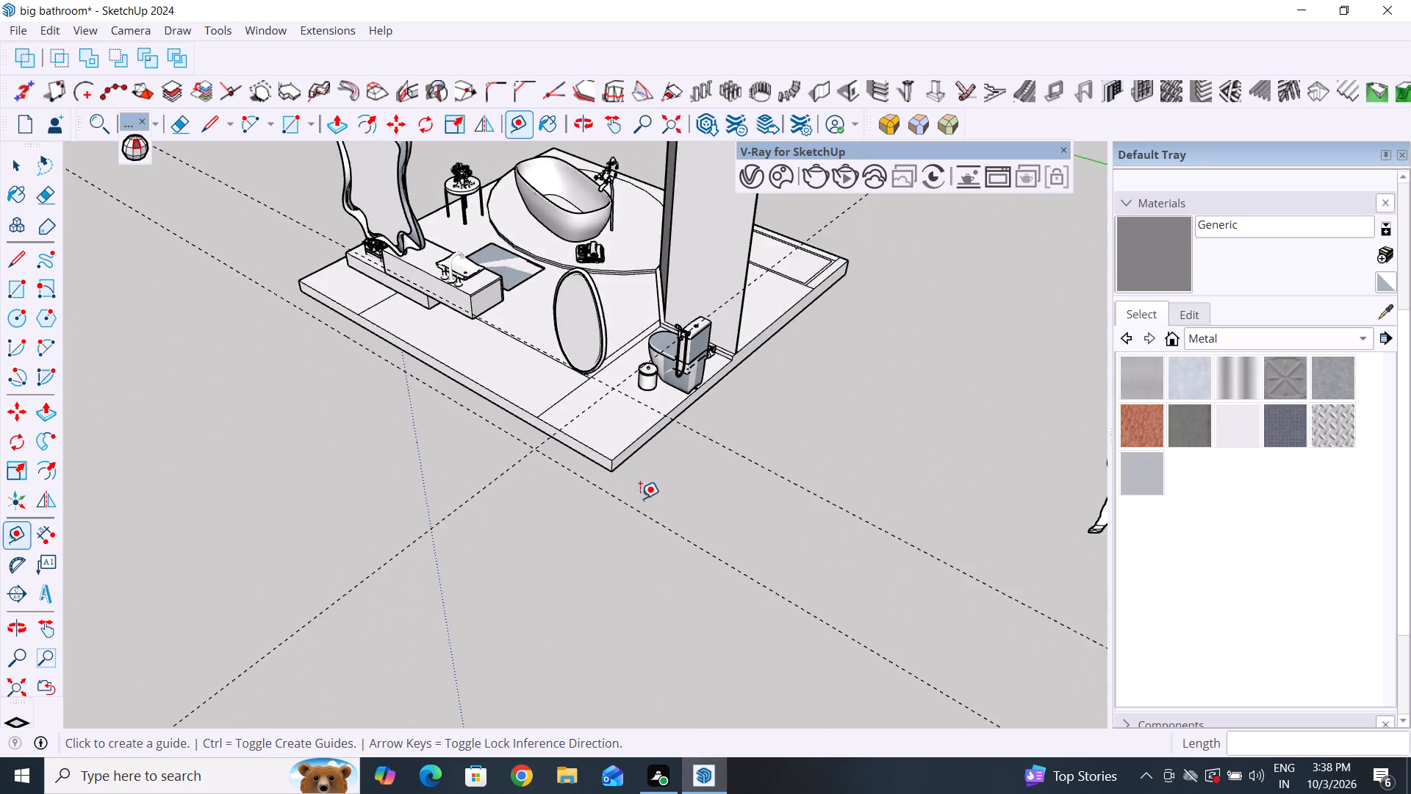
pyautogui.moveTo(648, 491); pyautogui.dragTo(738, 512, button='middle')
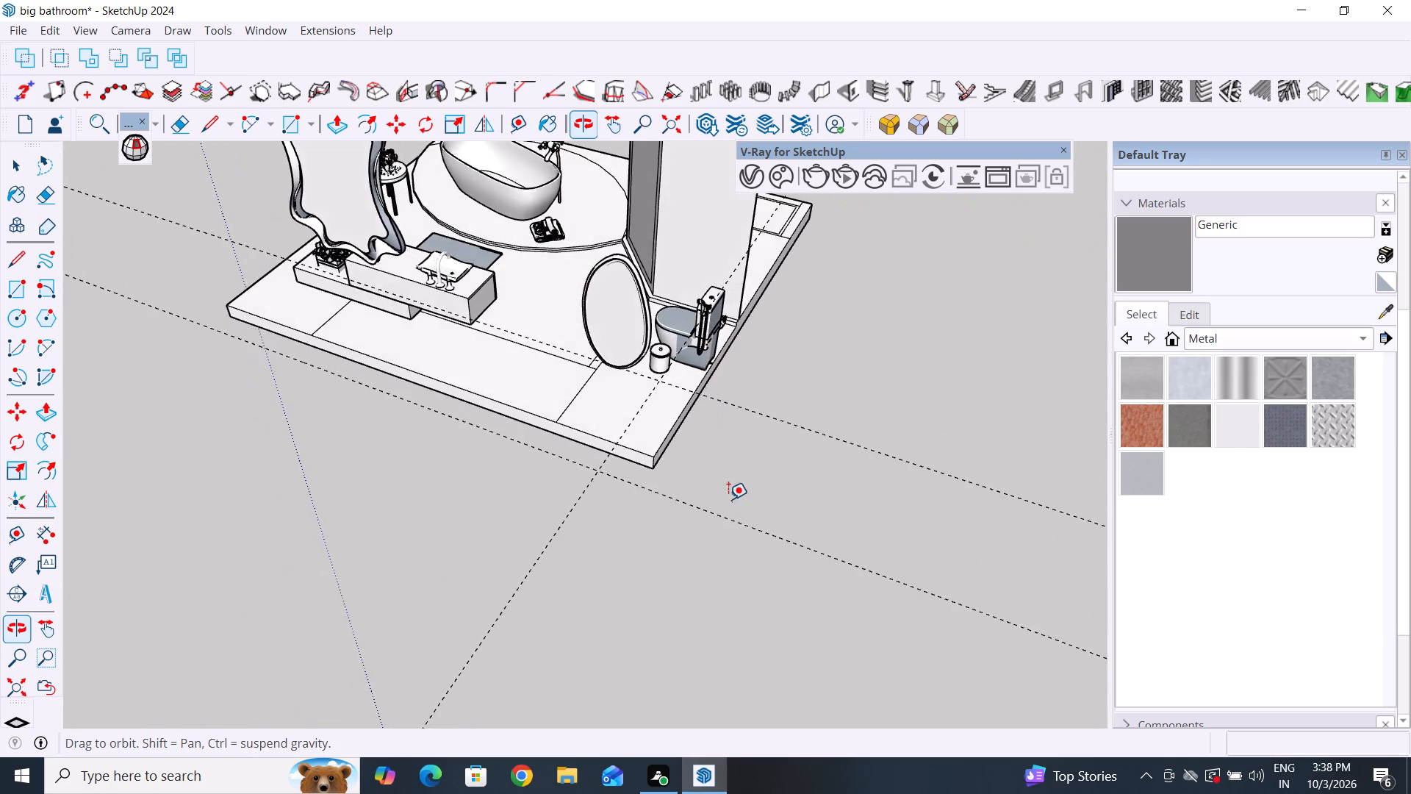
pyautogui.scroll(5, 705, 441)
pyautogui.click(673, 405)
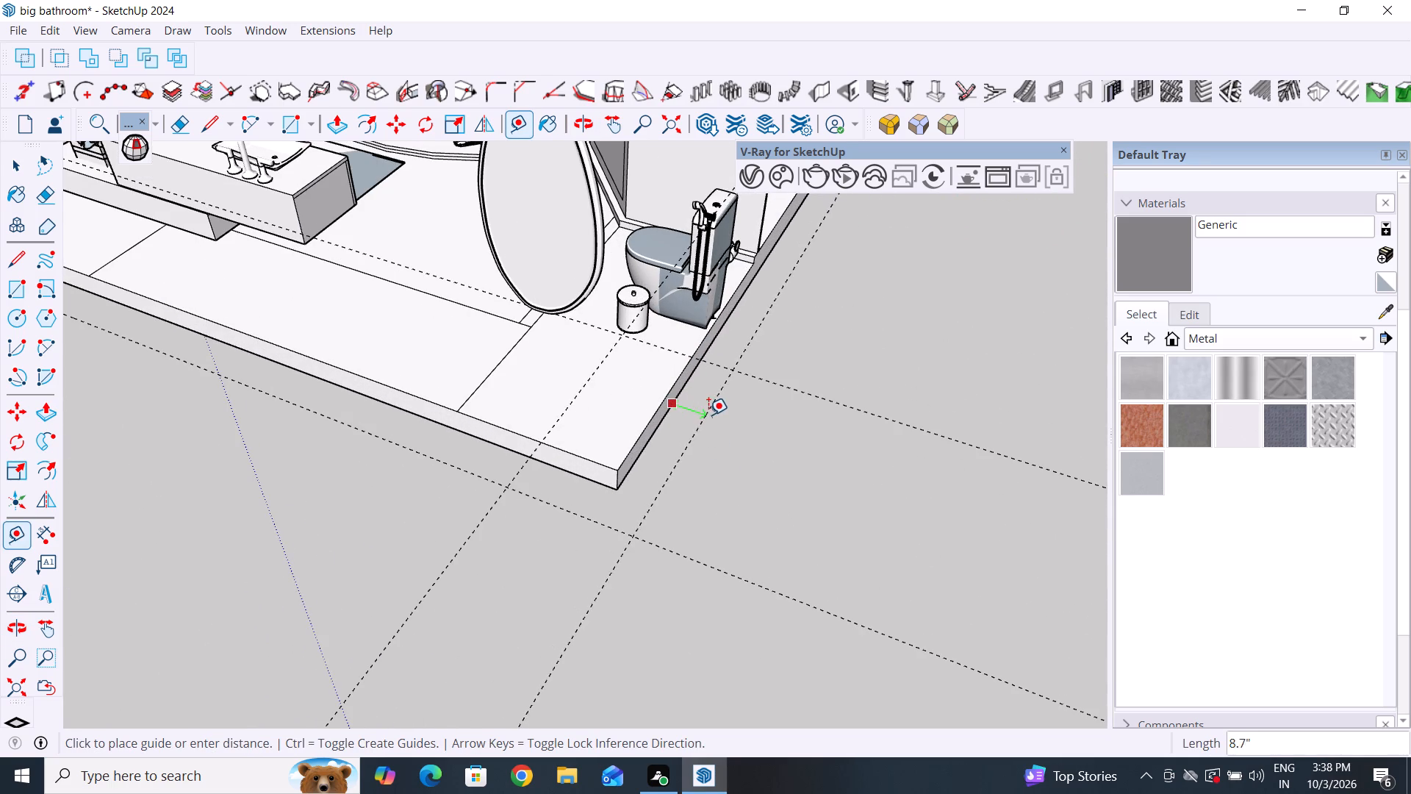
pyautogui.write('10"')
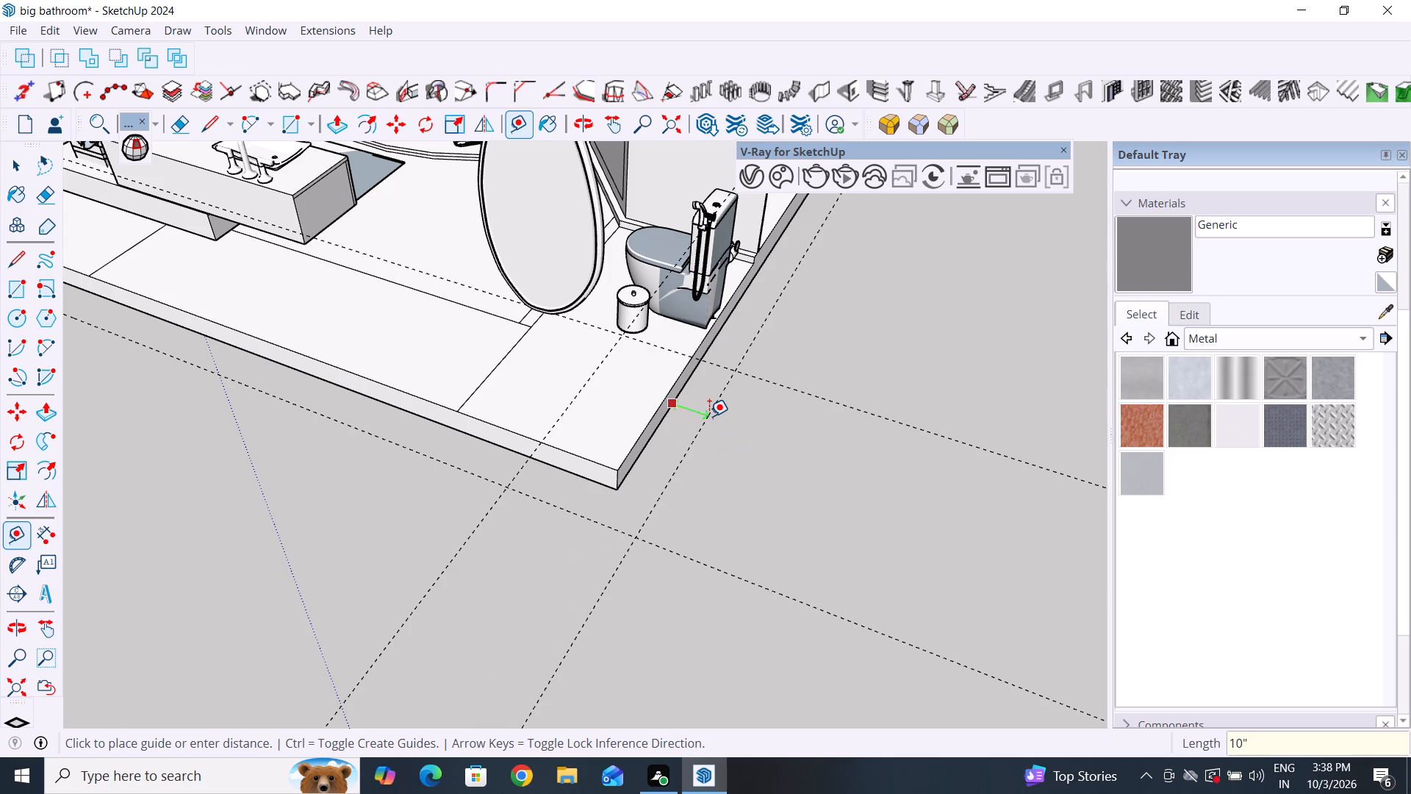
pyautogui.press('Return')
# Place a guide line 10" outside the floor slab's edge that runs past the shower, shelf unit and bathtub.
pyautogui.scroll(-19, 709, 434)
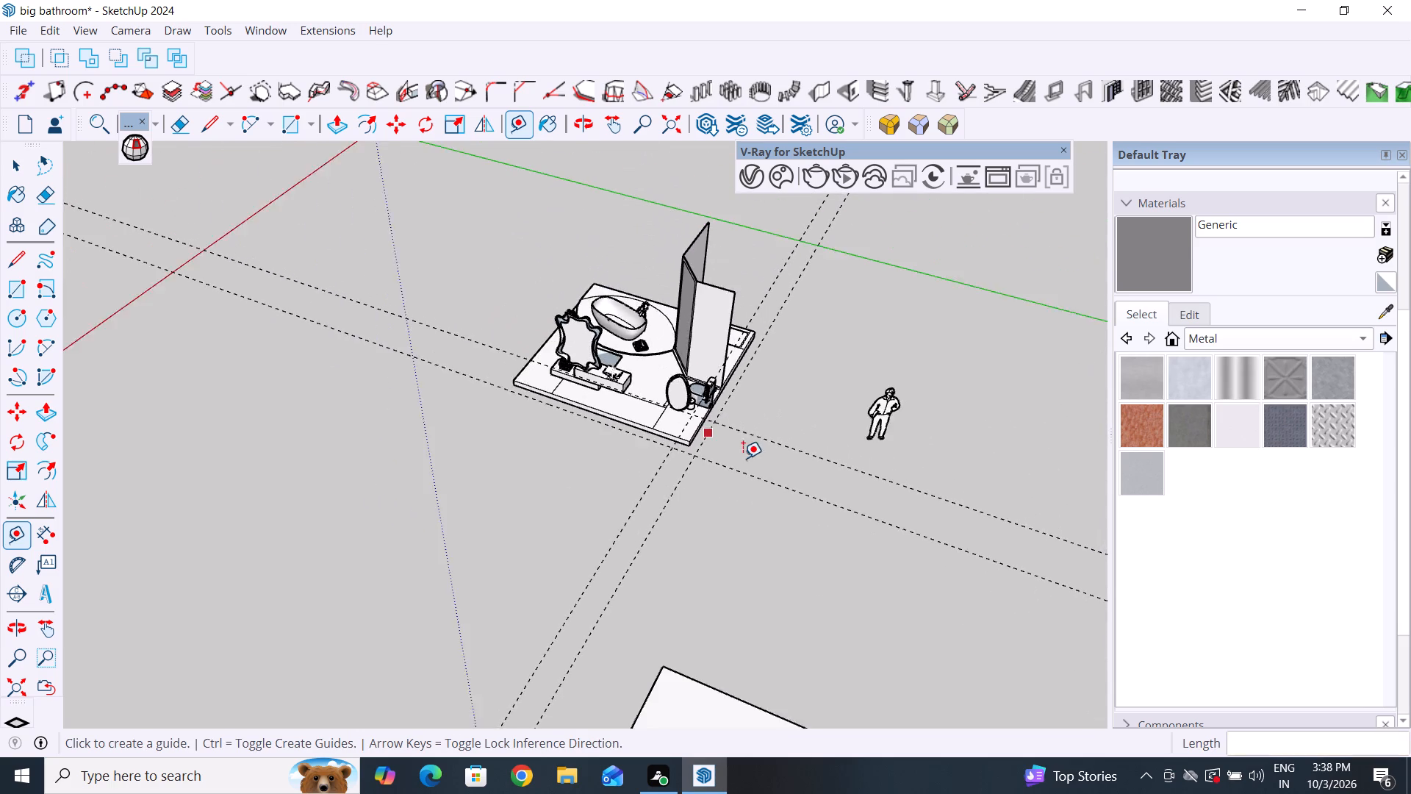
pyautogui.moveTo(833, 423); pyautogui.dragTo(467, 504, button='middle')
pyautogui.moveTo(738, 547); pyautogui.dragTo(550, 476, button='middle')
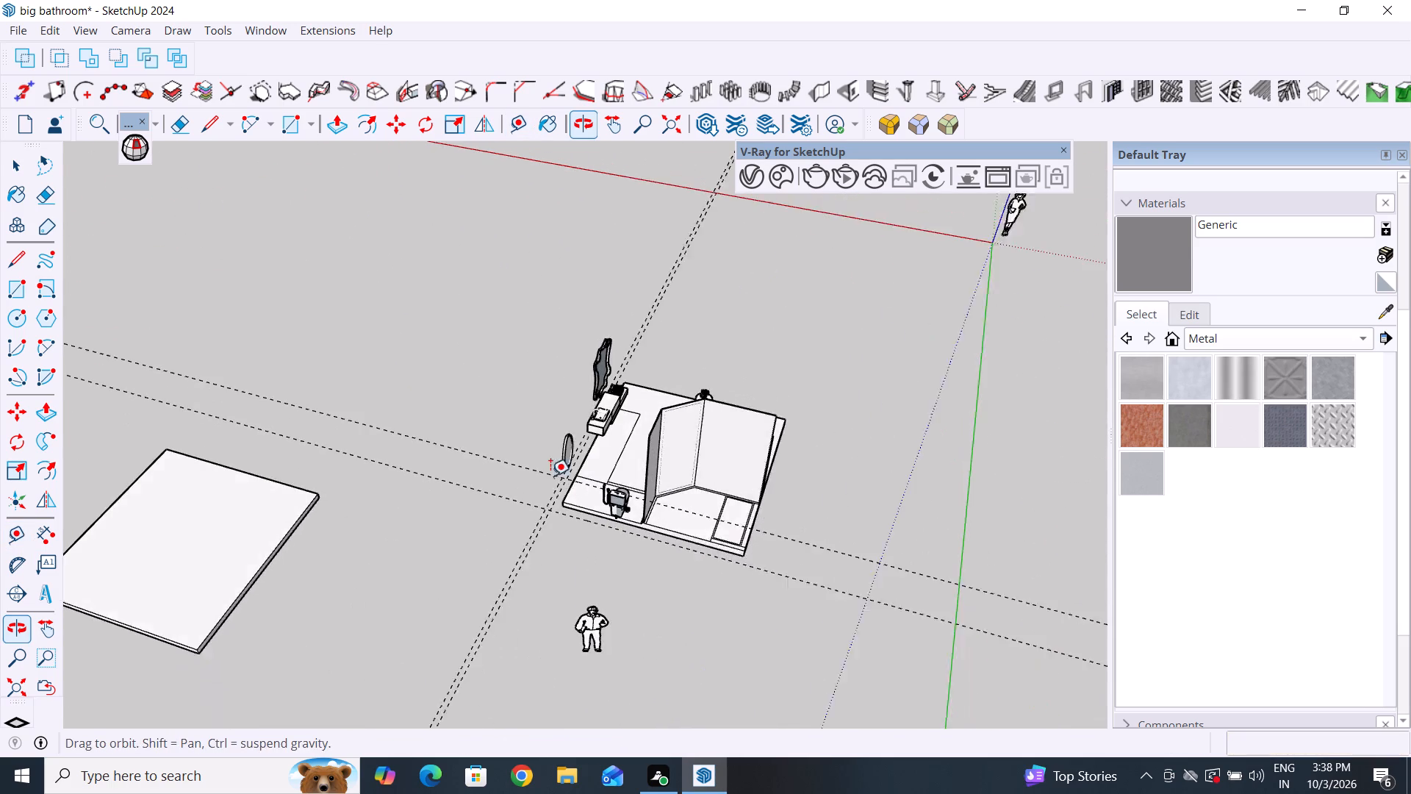
pyautogui.moveTo(550, 476); pyautogui.dragTo(548, 476, button='middle')
pyautogui.scroll(6, 801, 549)
pyautogui.moveTo(864, 509); pyautogui.dragTo(733, 451, button='middle')
pyautogui.scroll(5, 686, 543)
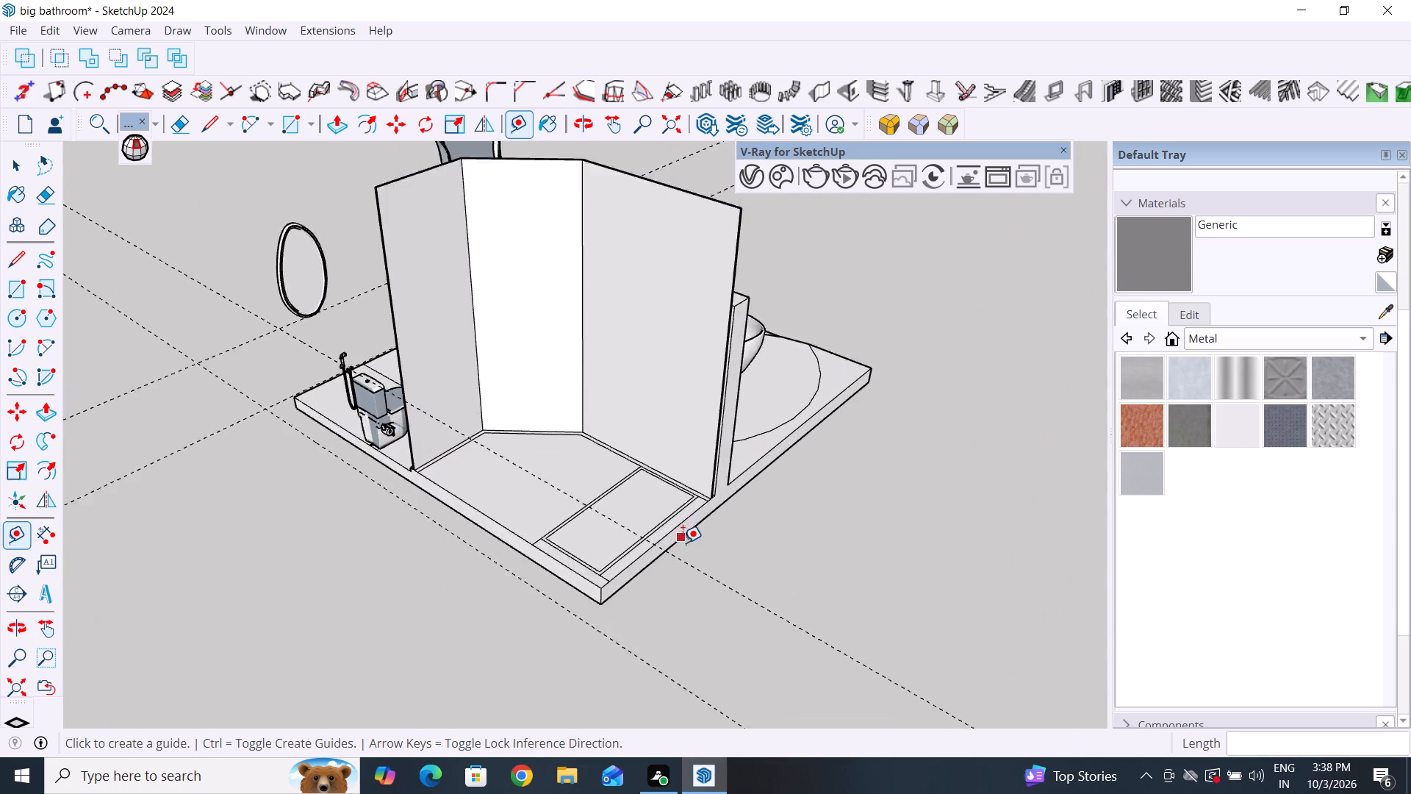
pyautogui.scroll(3, 683, 543)
pyautogui.click(686, 538)
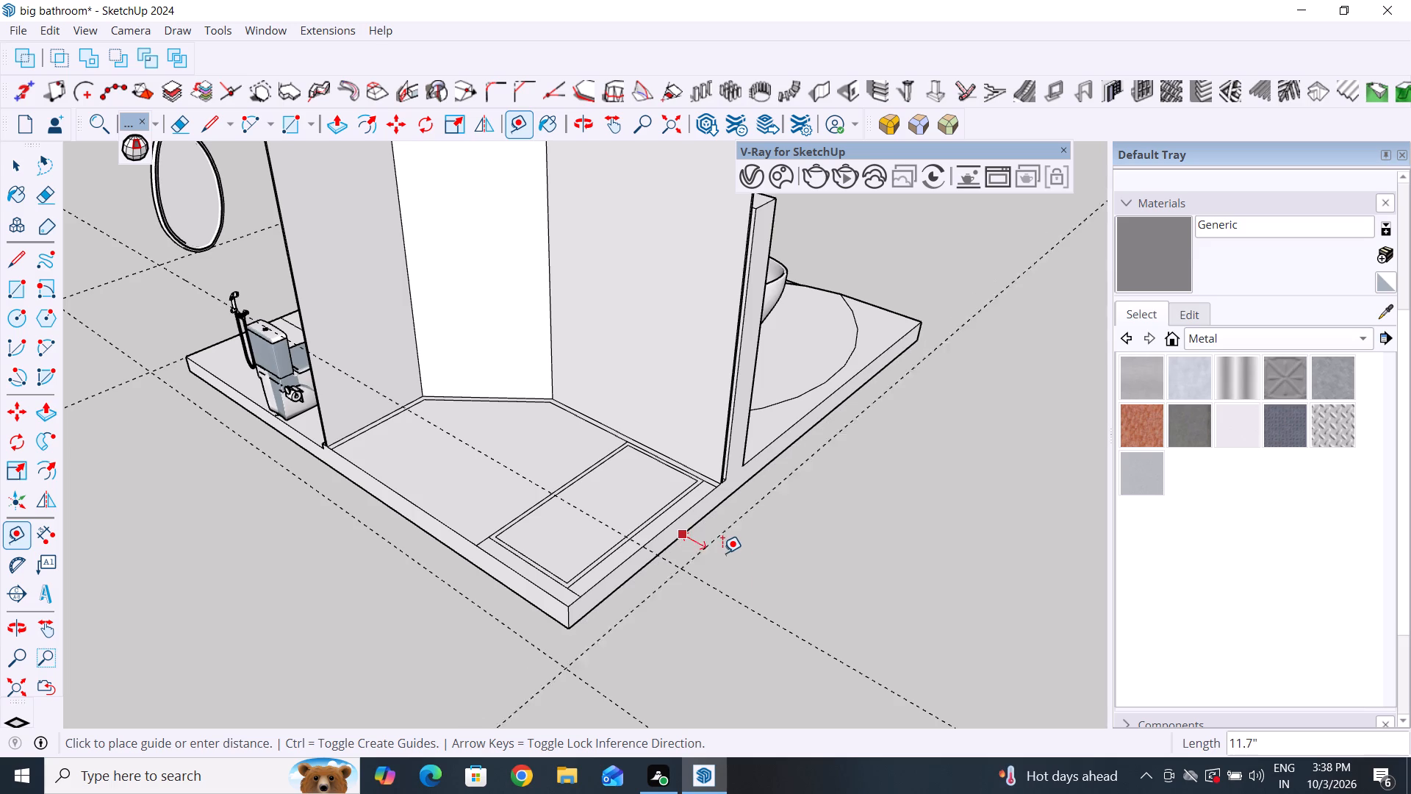
pyautogui.write('10"')
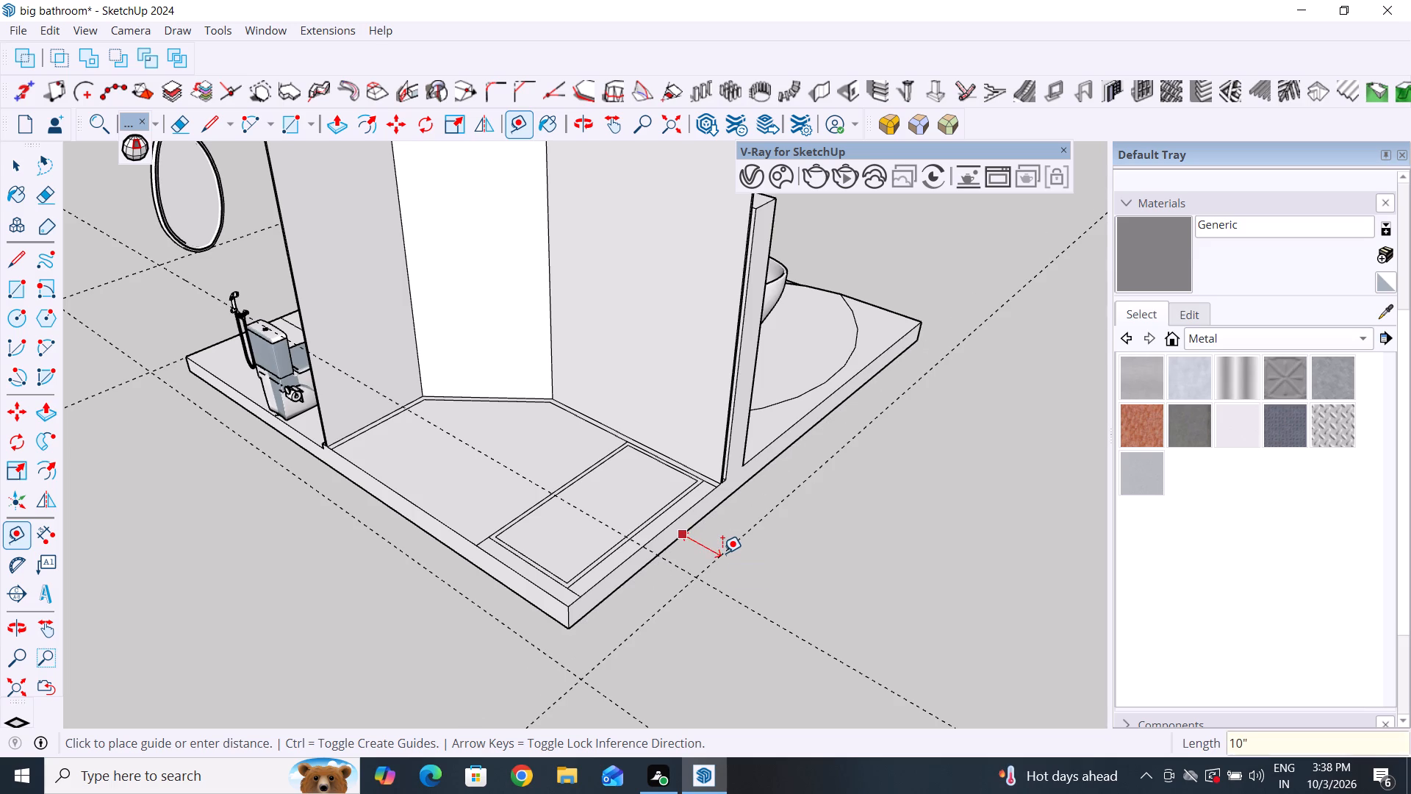
pyautogui.press('Return')
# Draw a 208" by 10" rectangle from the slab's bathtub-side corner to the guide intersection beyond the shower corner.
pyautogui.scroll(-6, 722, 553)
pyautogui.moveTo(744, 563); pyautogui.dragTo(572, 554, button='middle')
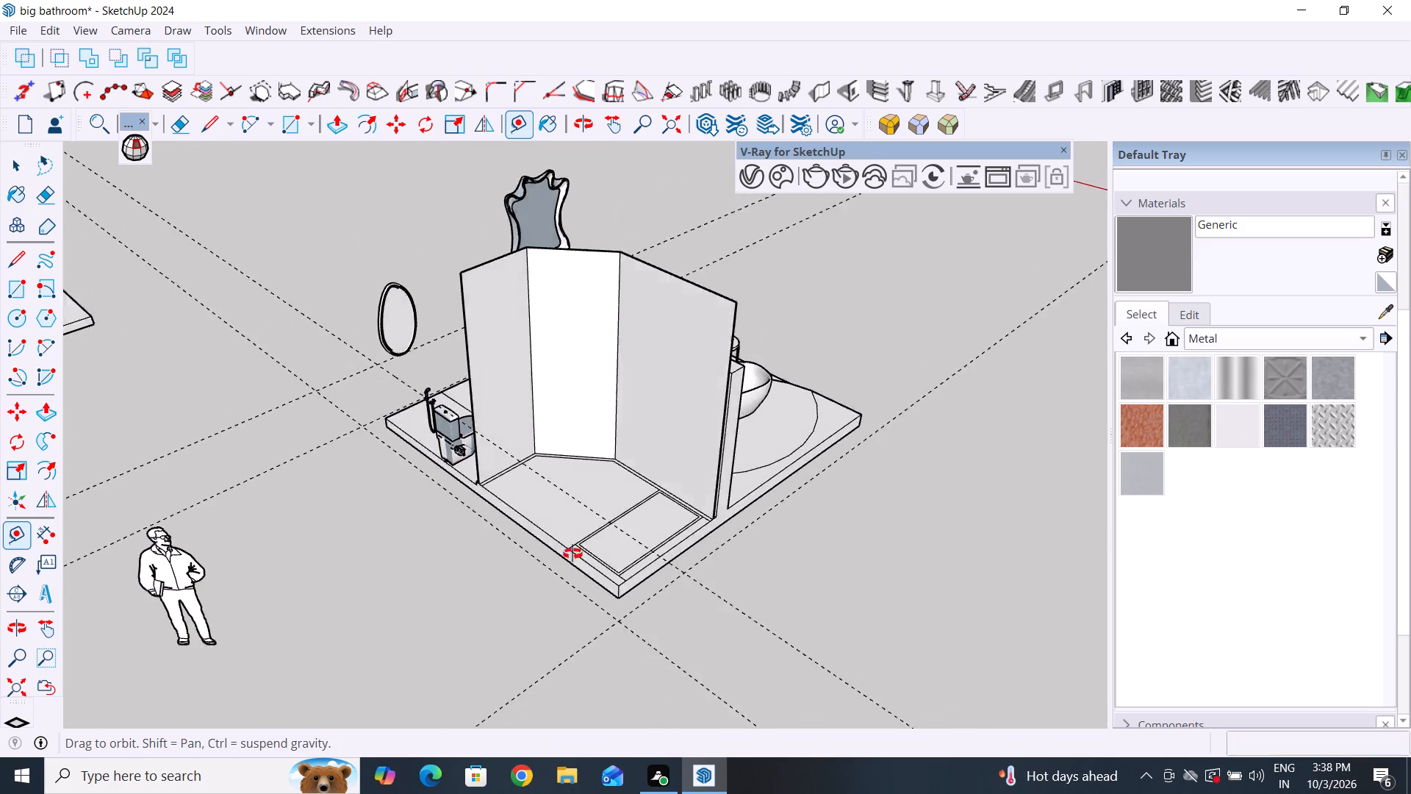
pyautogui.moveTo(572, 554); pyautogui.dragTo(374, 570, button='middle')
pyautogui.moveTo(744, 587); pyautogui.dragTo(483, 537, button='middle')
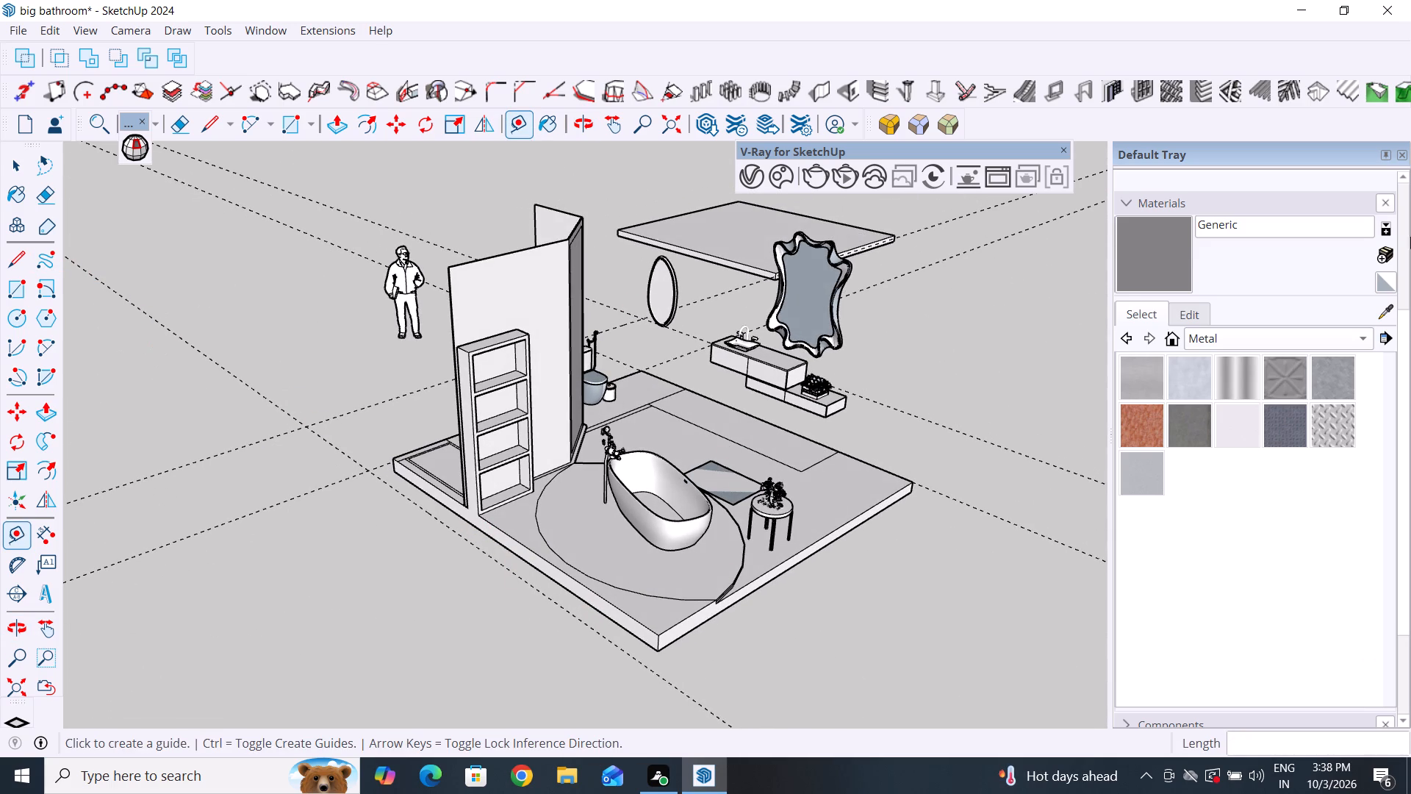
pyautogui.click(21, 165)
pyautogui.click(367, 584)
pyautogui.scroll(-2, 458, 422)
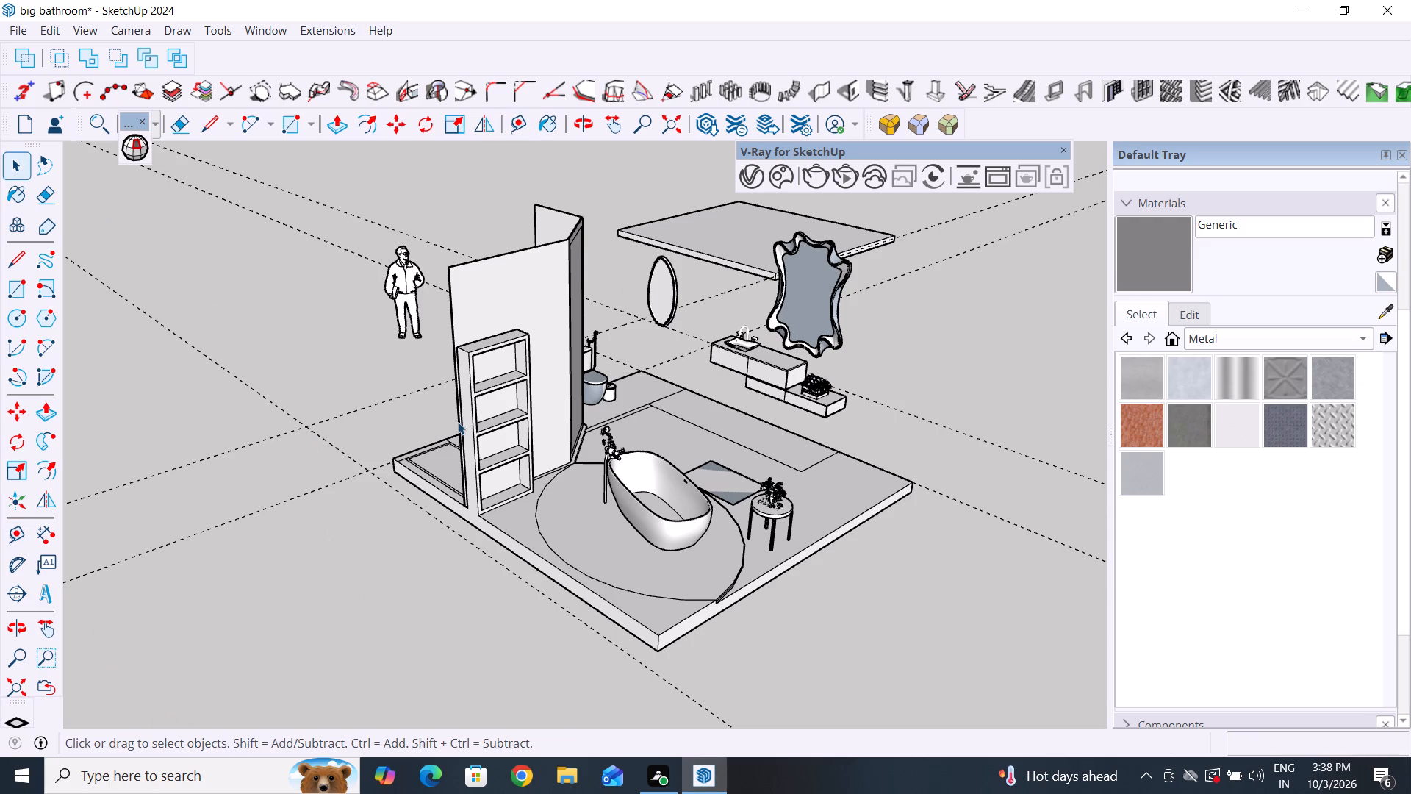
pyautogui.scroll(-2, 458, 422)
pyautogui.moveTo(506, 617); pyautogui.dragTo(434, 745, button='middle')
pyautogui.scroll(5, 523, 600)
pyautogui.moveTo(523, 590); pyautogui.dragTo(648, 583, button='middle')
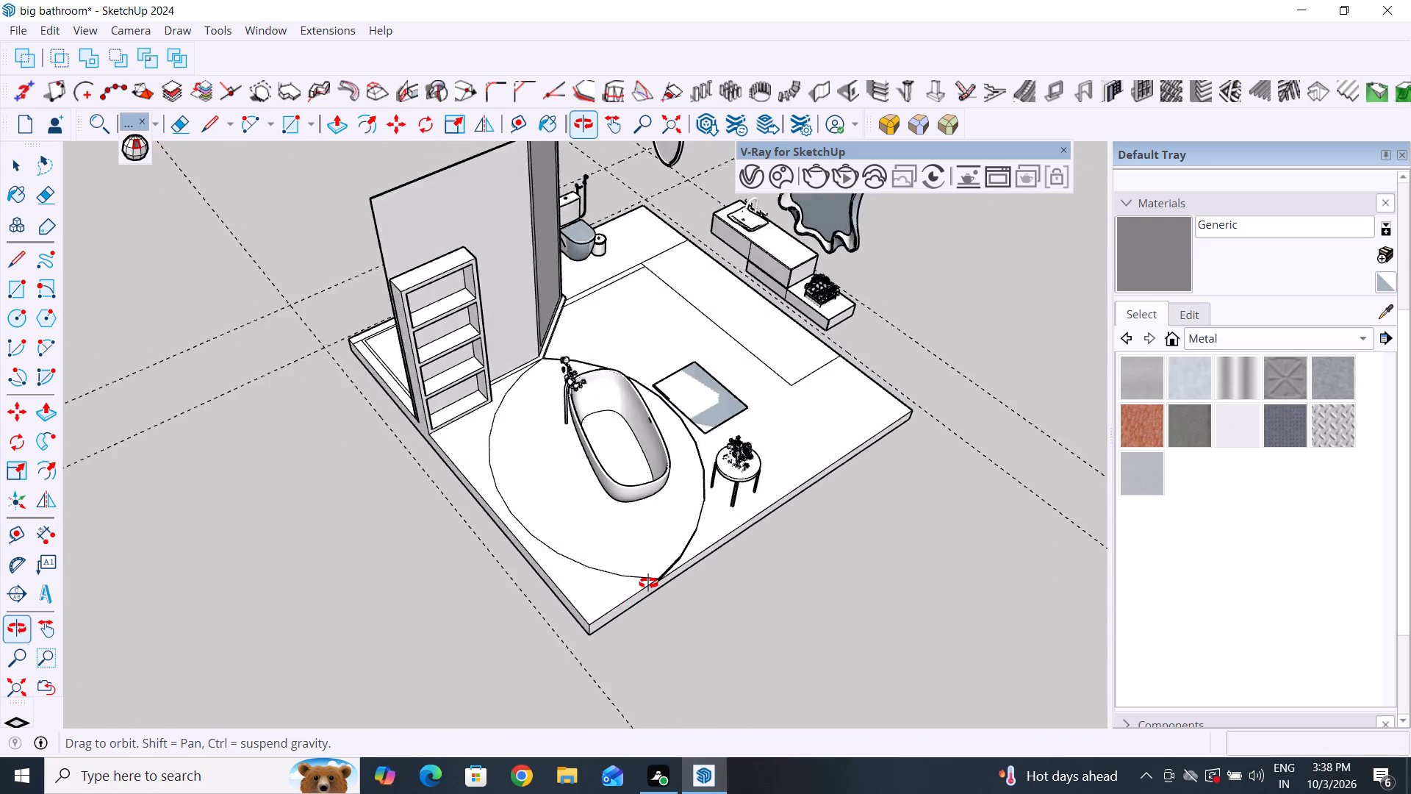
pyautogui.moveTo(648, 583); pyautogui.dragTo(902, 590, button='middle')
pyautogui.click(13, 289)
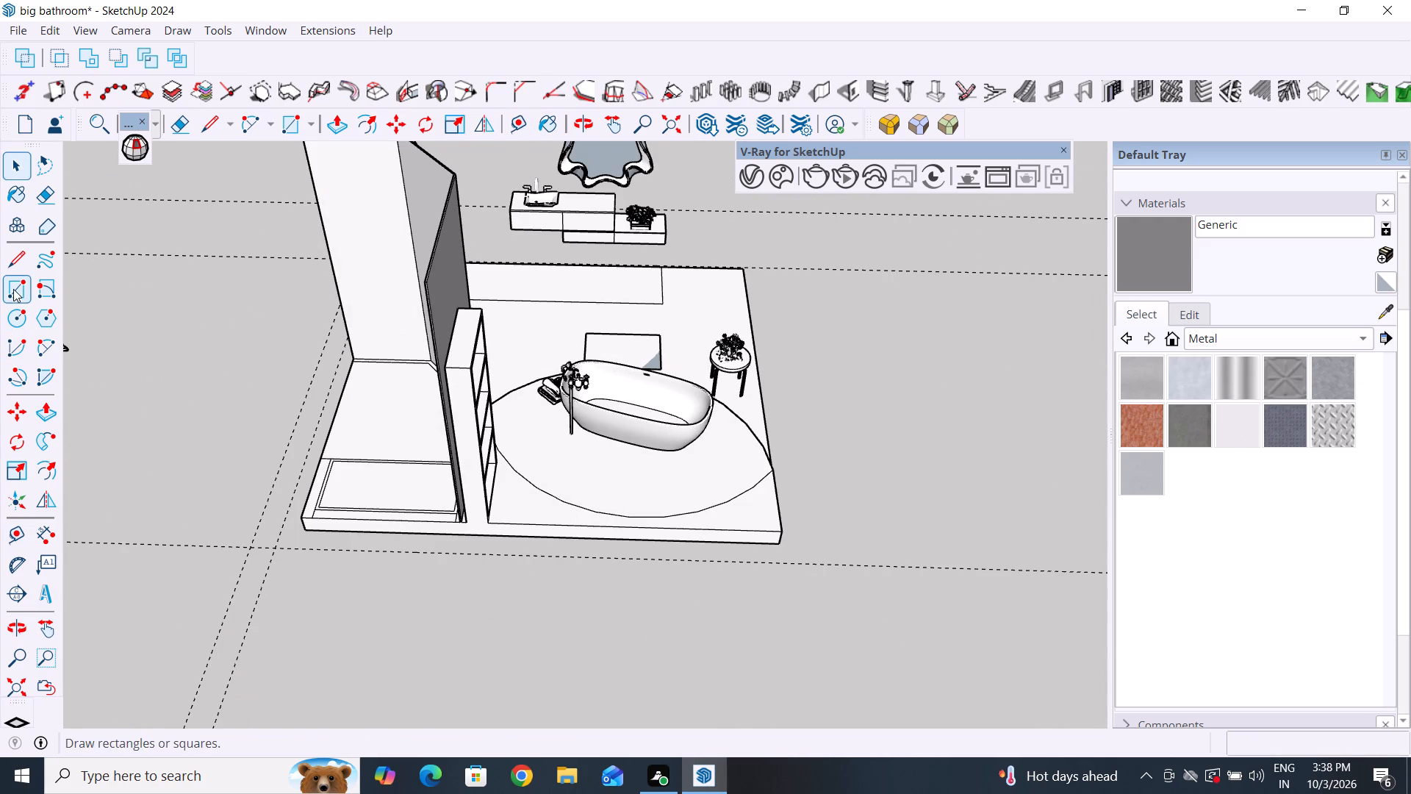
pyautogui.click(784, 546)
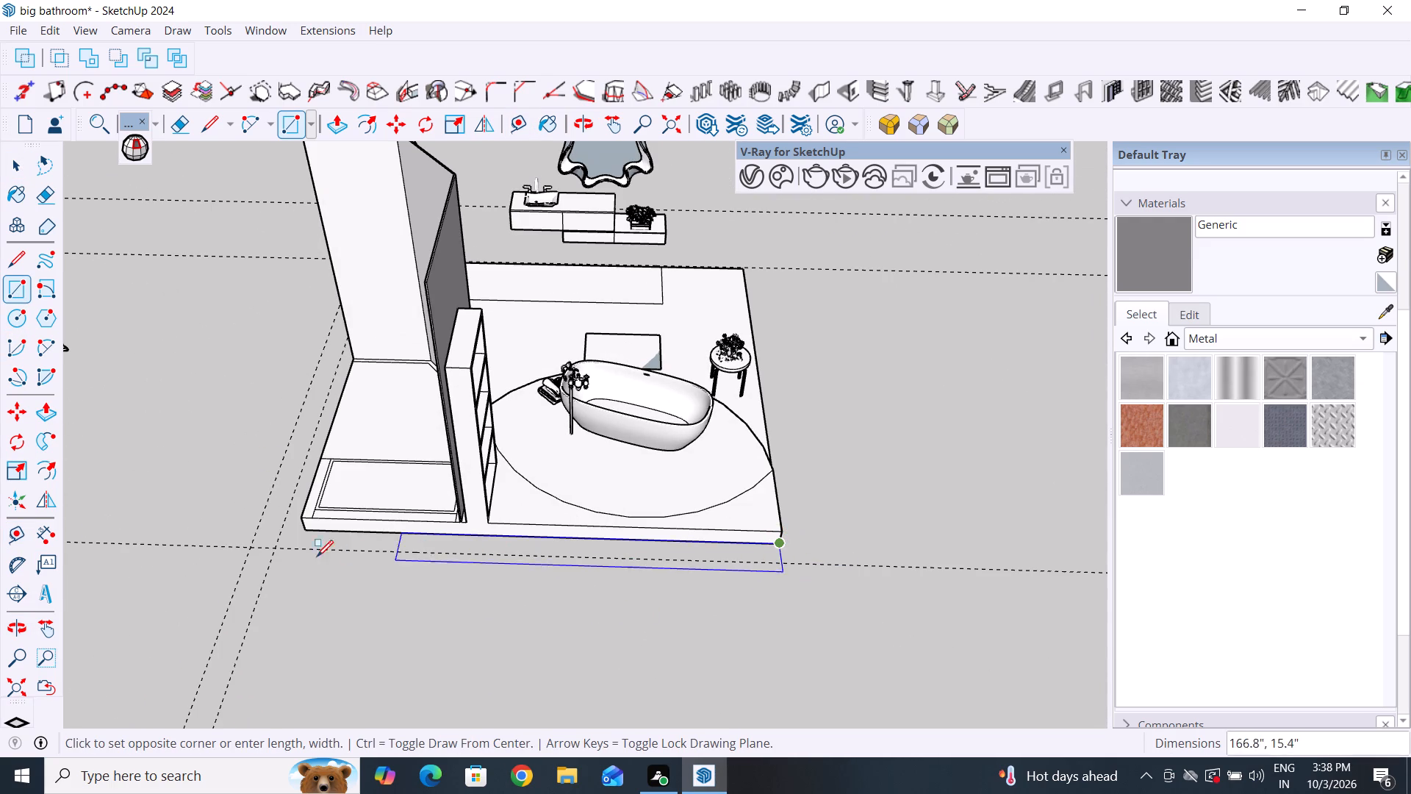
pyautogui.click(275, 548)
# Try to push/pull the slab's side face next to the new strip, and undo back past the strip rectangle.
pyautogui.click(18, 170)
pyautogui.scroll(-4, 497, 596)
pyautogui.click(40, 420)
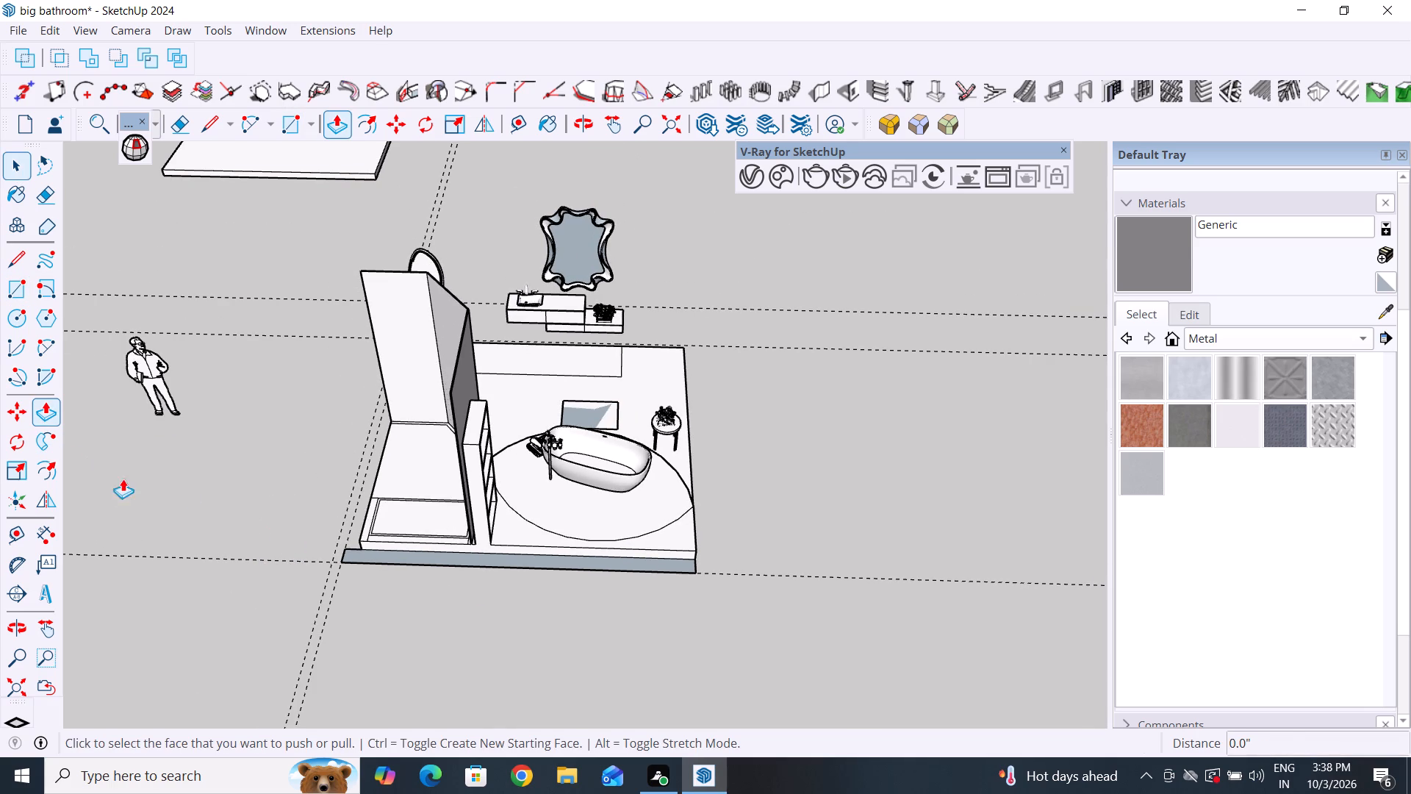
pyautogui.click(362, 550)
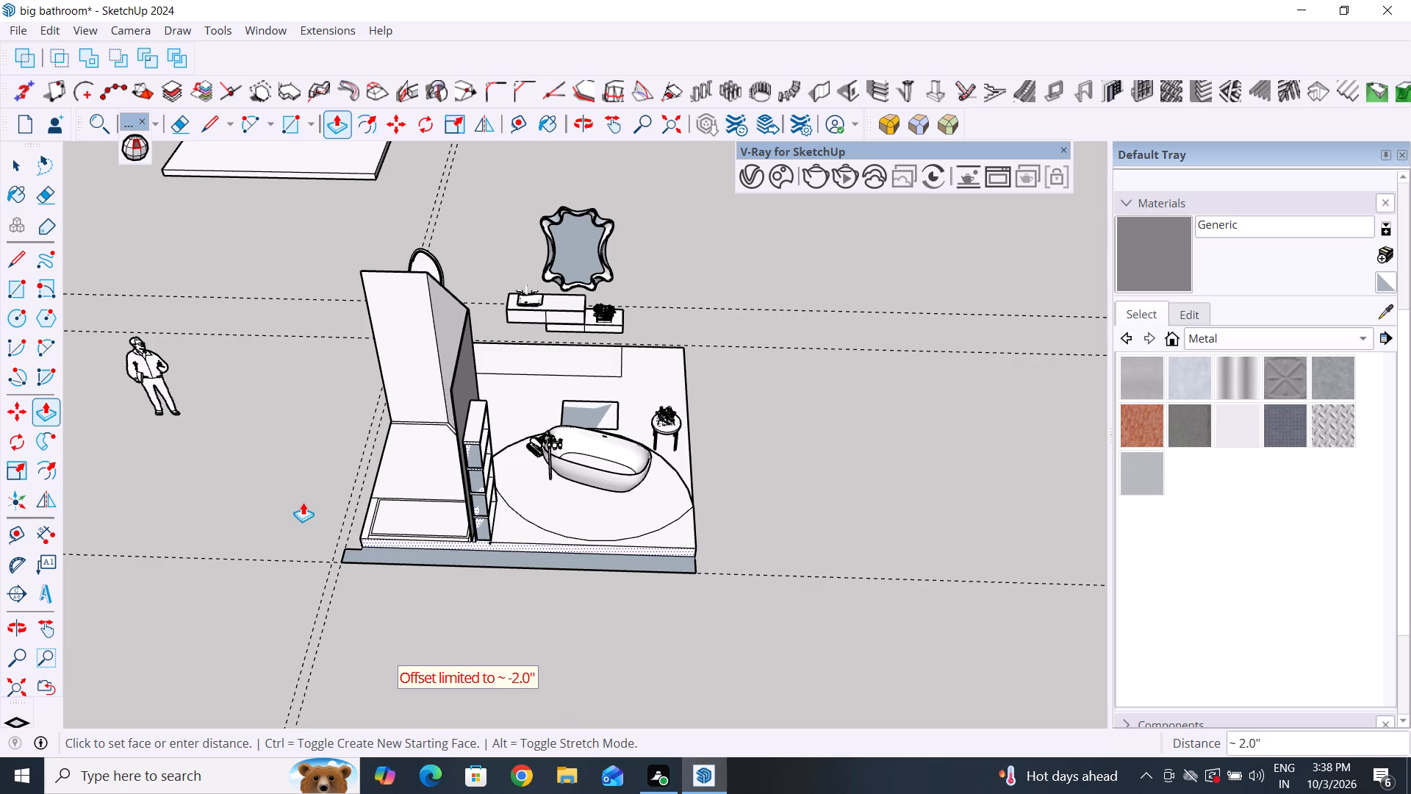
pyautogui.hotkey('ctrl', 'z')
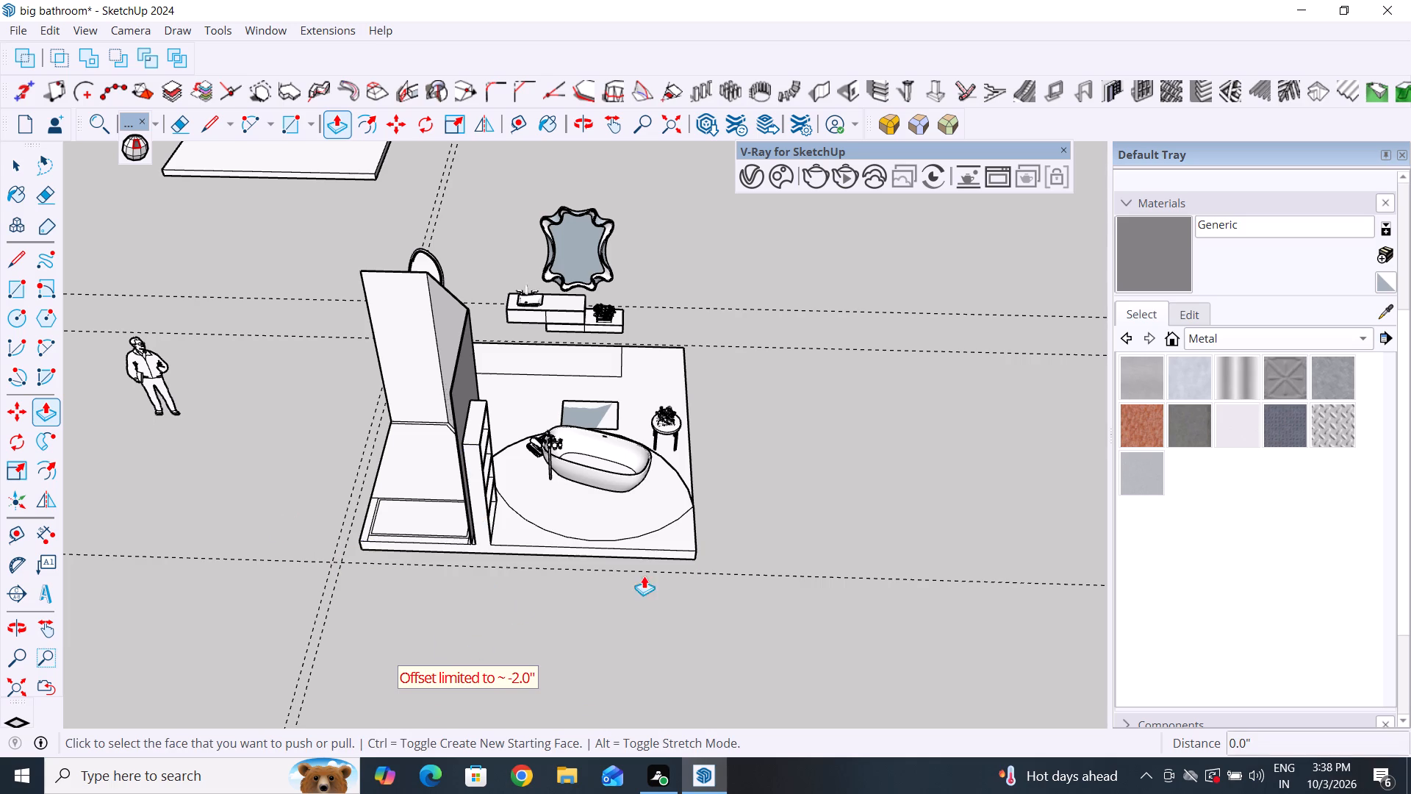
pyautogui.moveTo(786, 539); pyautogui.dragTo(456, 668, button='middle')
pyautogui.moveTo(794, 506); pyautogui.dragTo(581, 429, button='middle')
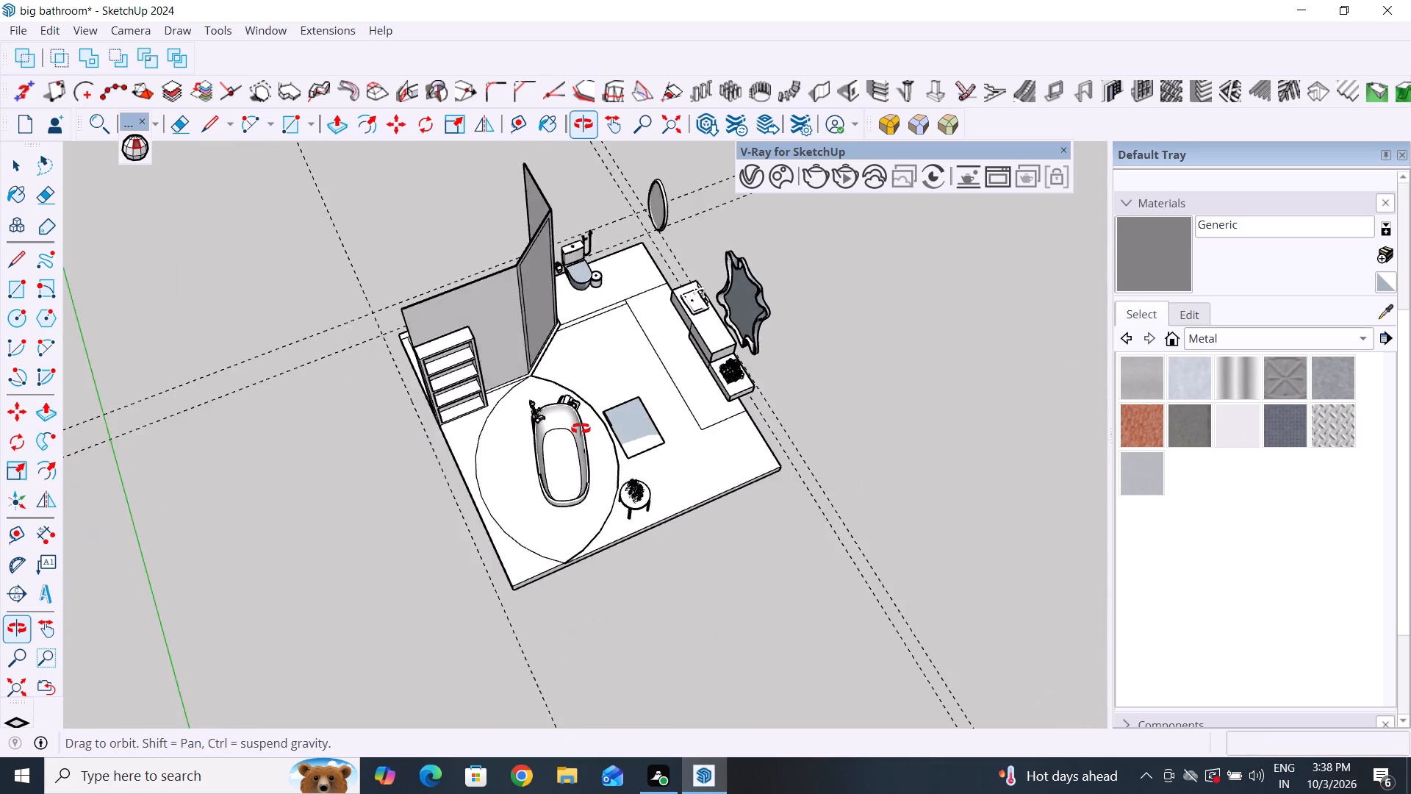
# Draw a 208" by 10" rectangle along the slab's outer edge, from the bathtub-side bottom corner to the guide intersection beyond the shower.
pyautogui.moveTo(581, 429); pyautogui.dragTo(558, 415, button='middle')
pyautogui.click(20, 171)
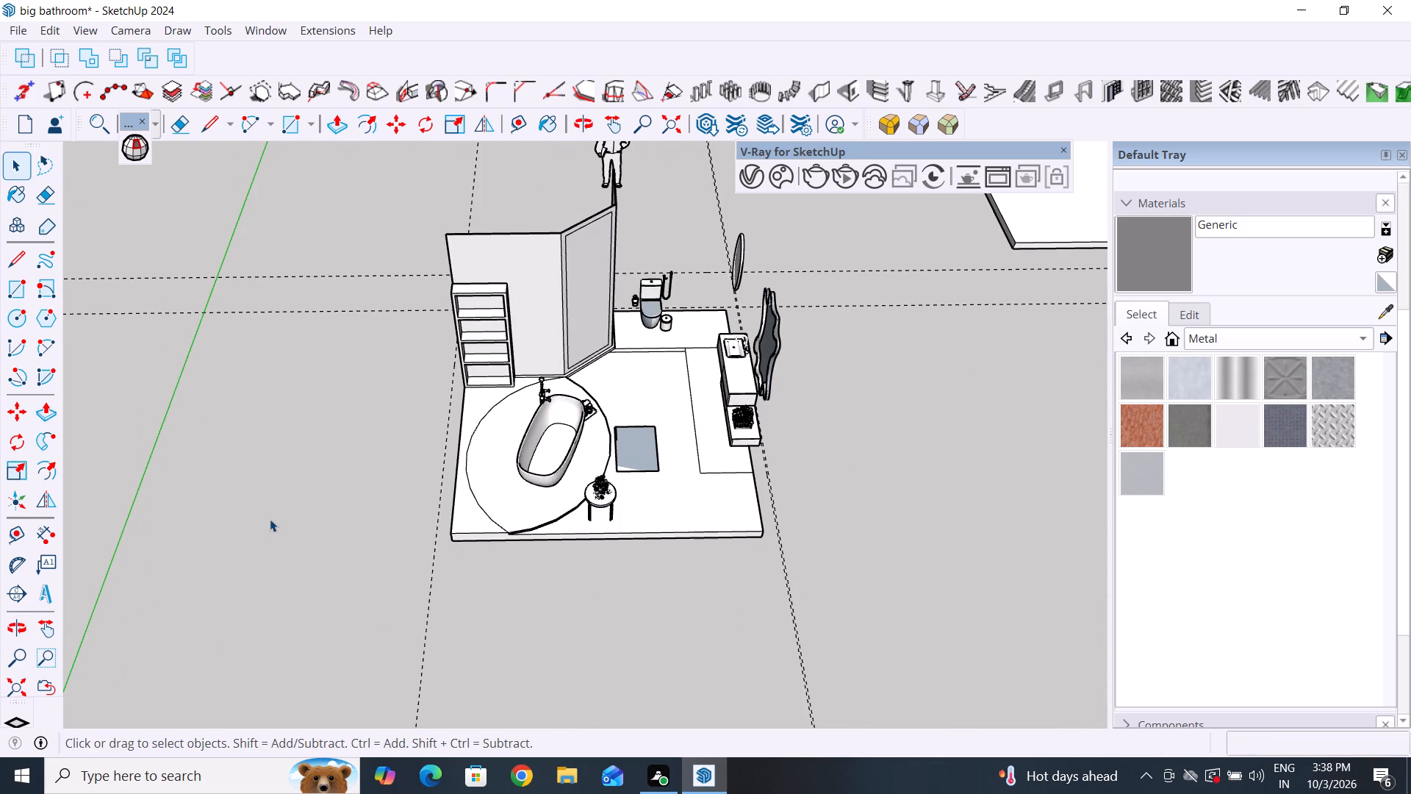
pyautogui.click(271, 521)
pyautogui.moveTo(395, 546); pyautogui.dragTo(901, 412, button='middle')
pyautogui.scroll(3, 651, 488)
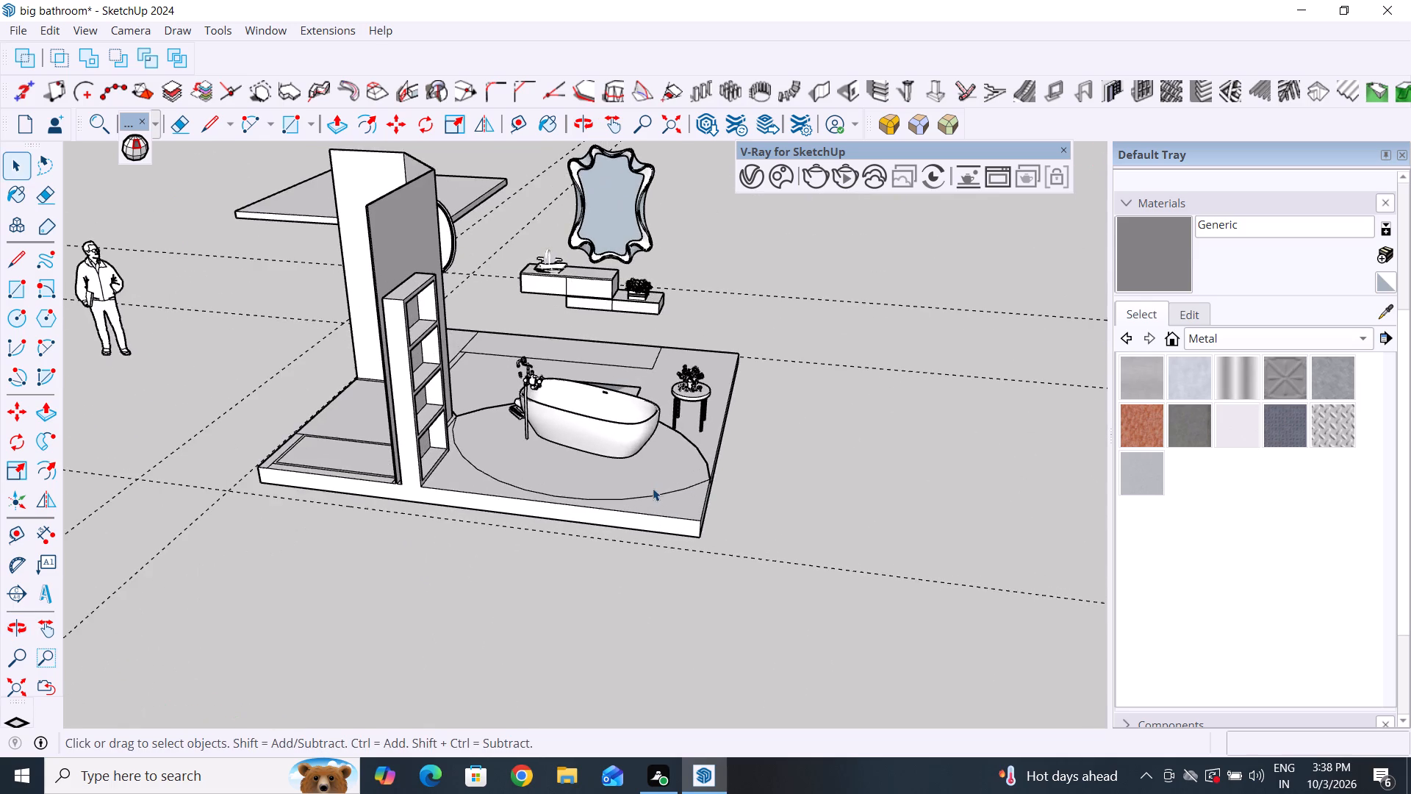
pyautogui.moveTo(716, 509); pyautogui.dragTo(689, 604, button='middle')
pyautogui.tripleClick(660, 576)
pyautogui.doubleClick(660, 576)
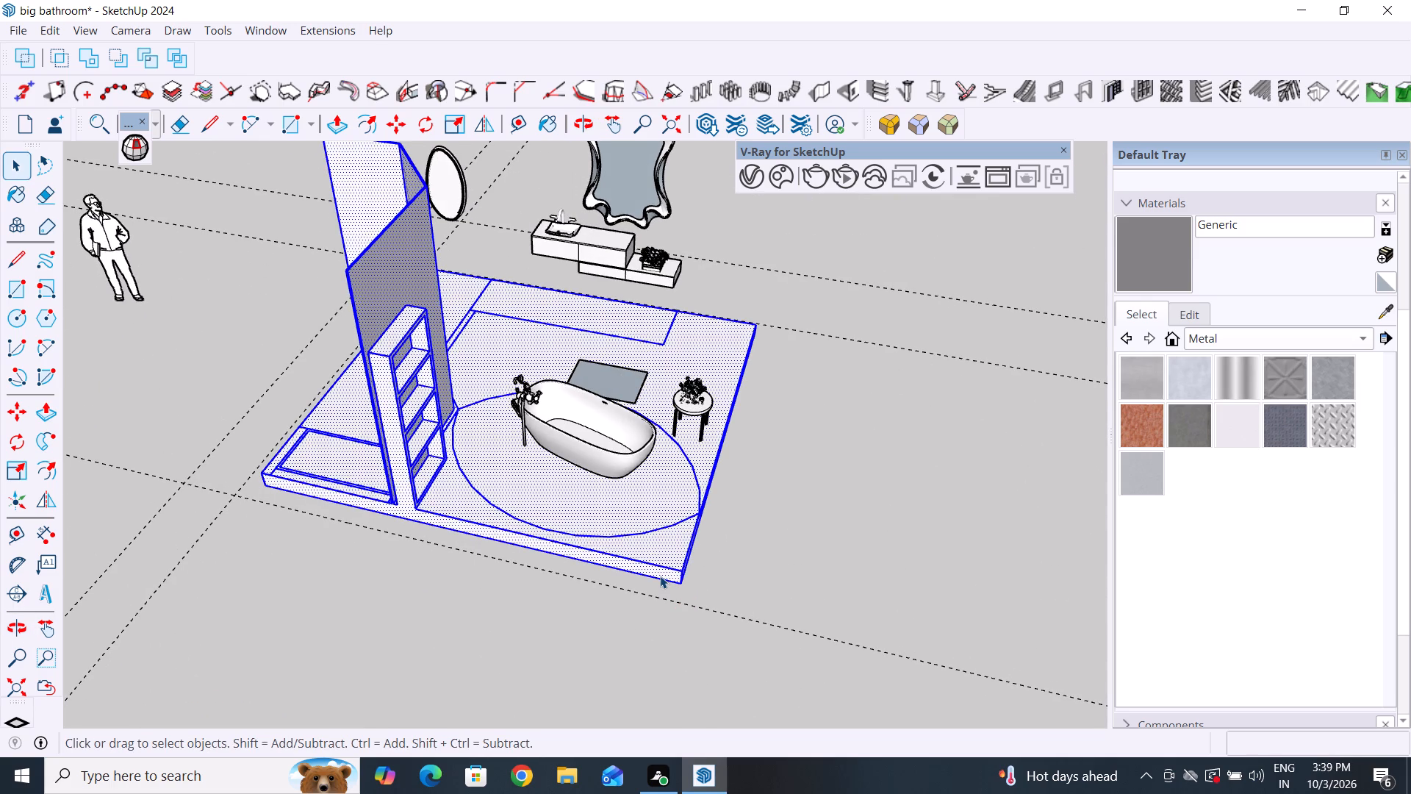
pyautogui.click(890, 600)
pyautogui.moveTo(867, 606); pyautogui.dragTo(778, 637, button='middle')
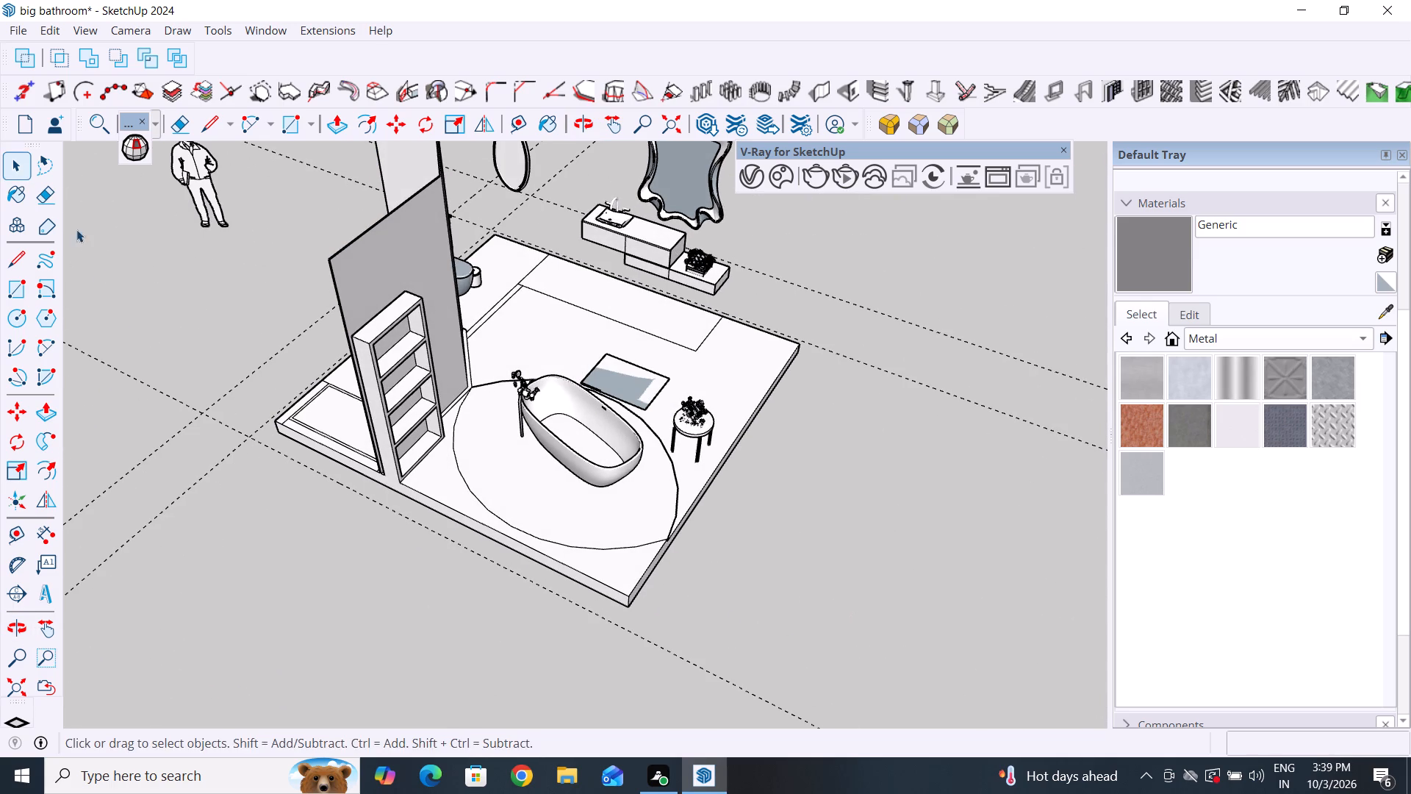
pyautogui.click(26, 284)
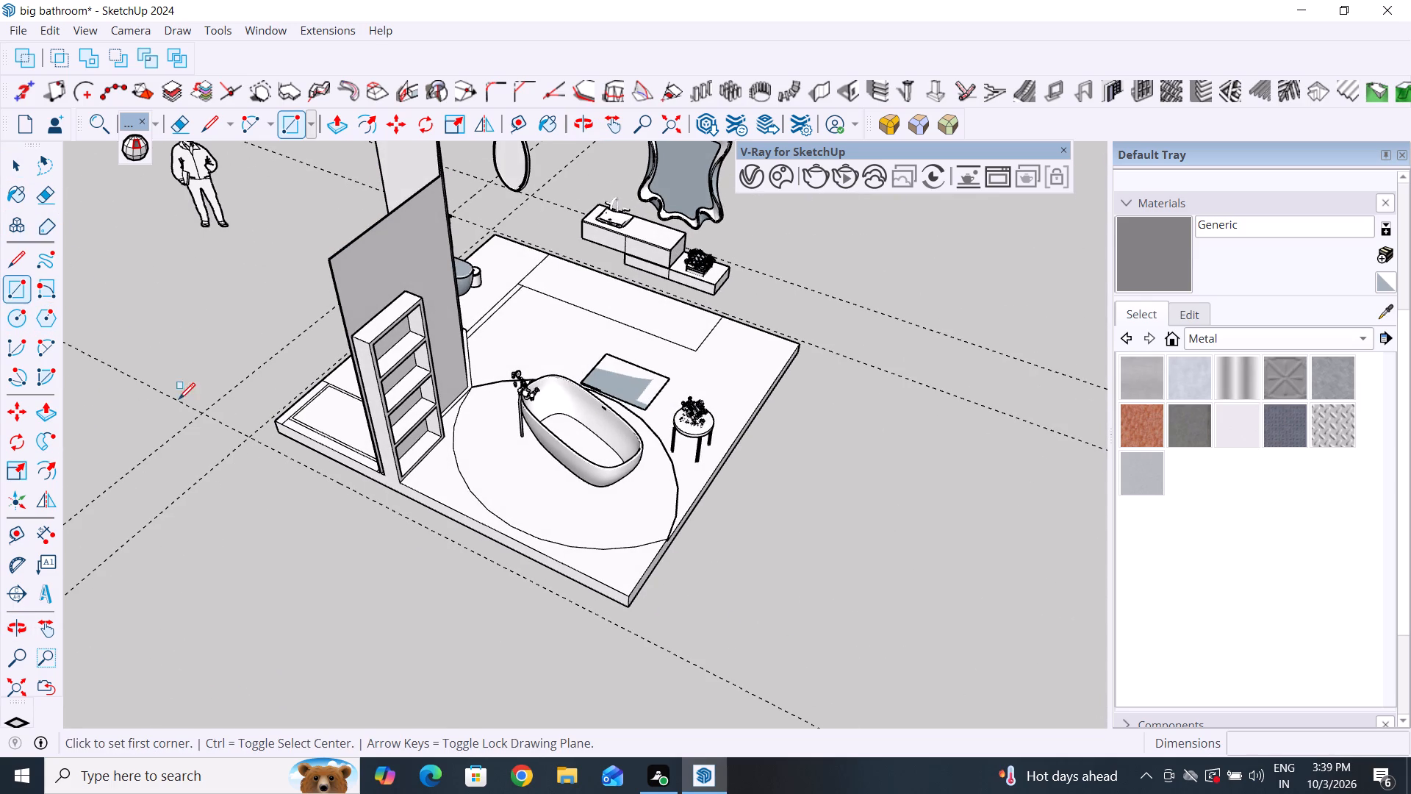
pyautogui.scroll(5, 237, 441)
pyautogui.scroll(-5, 792, 504)
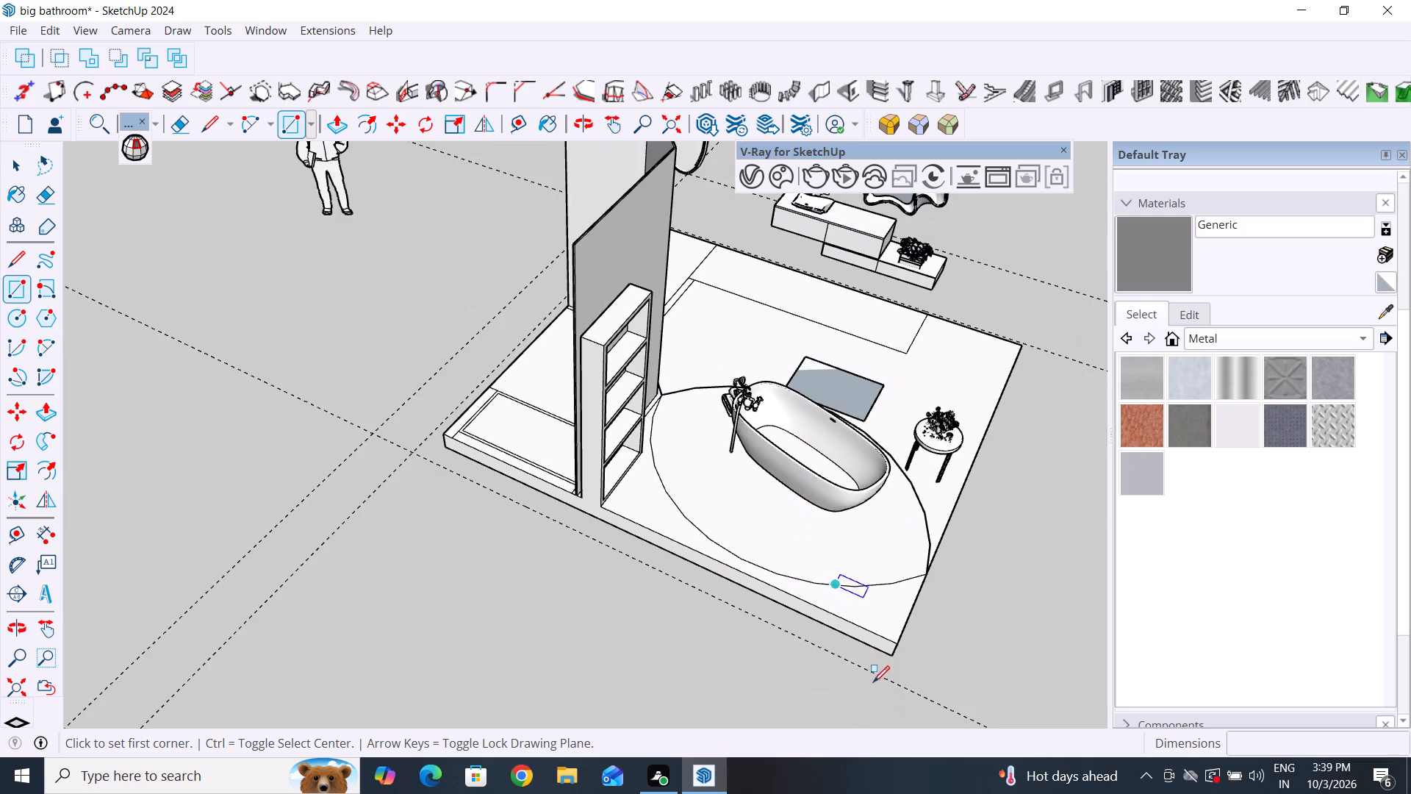
pyautogui.scroll(3, 873, 682)
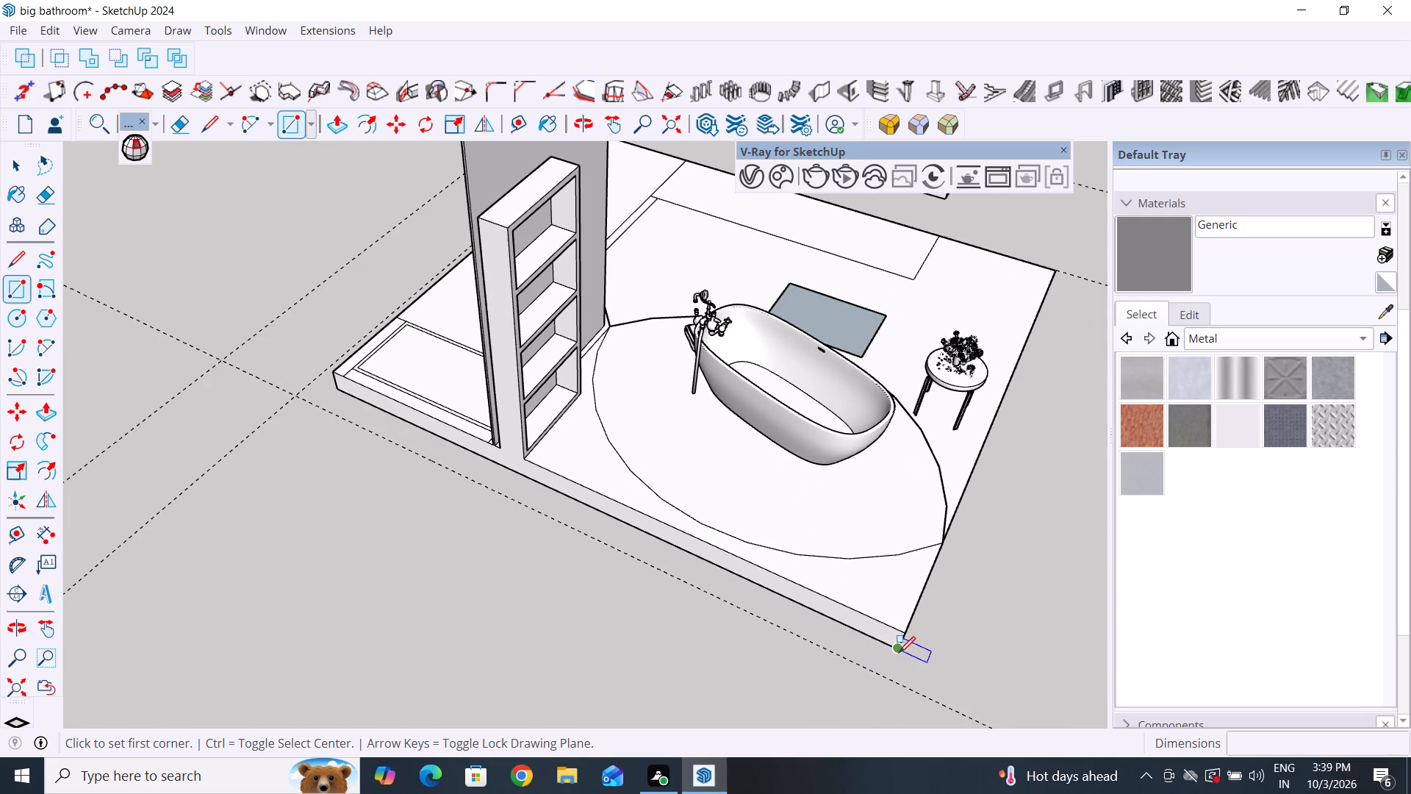
pyautogui.click(897, 654)
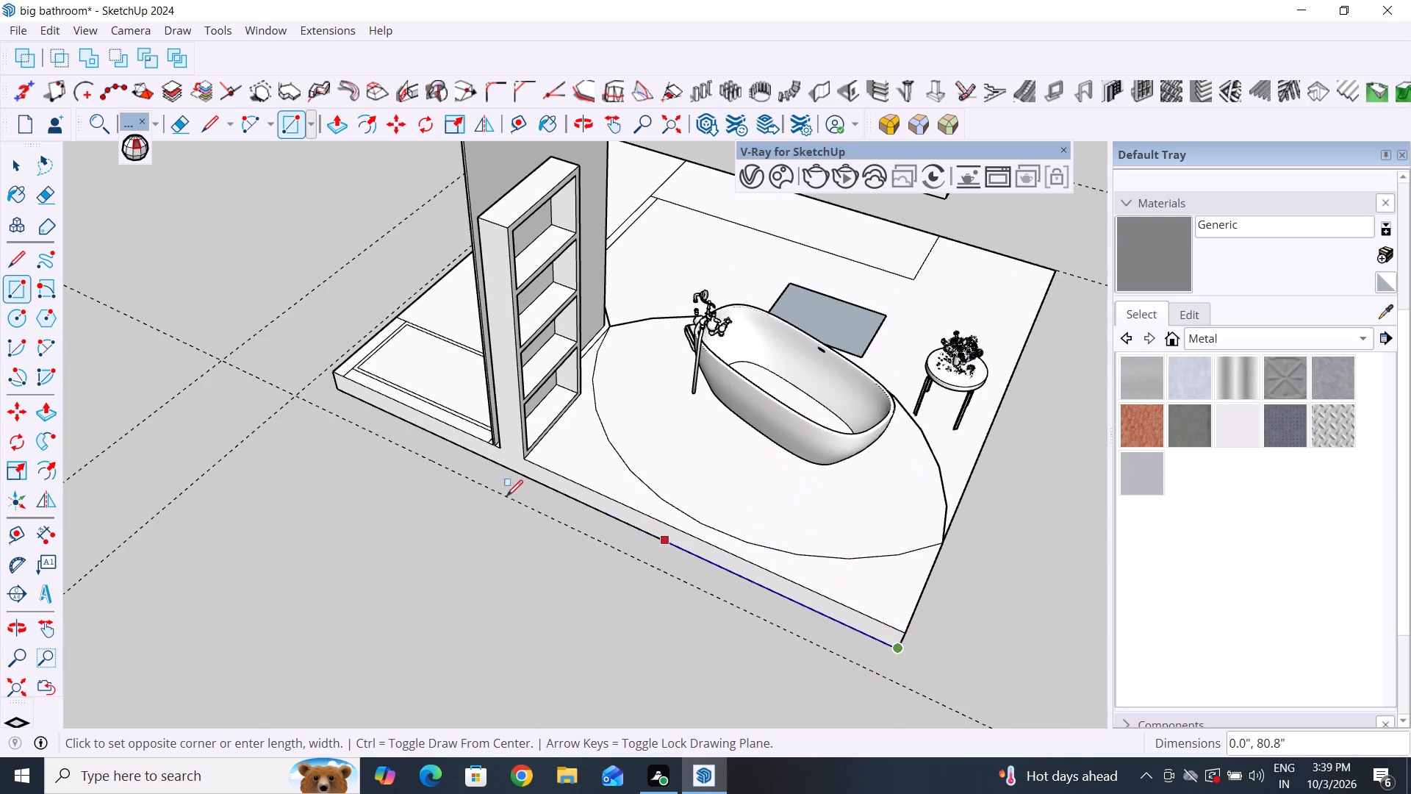
pyautogui.click(298, 400)
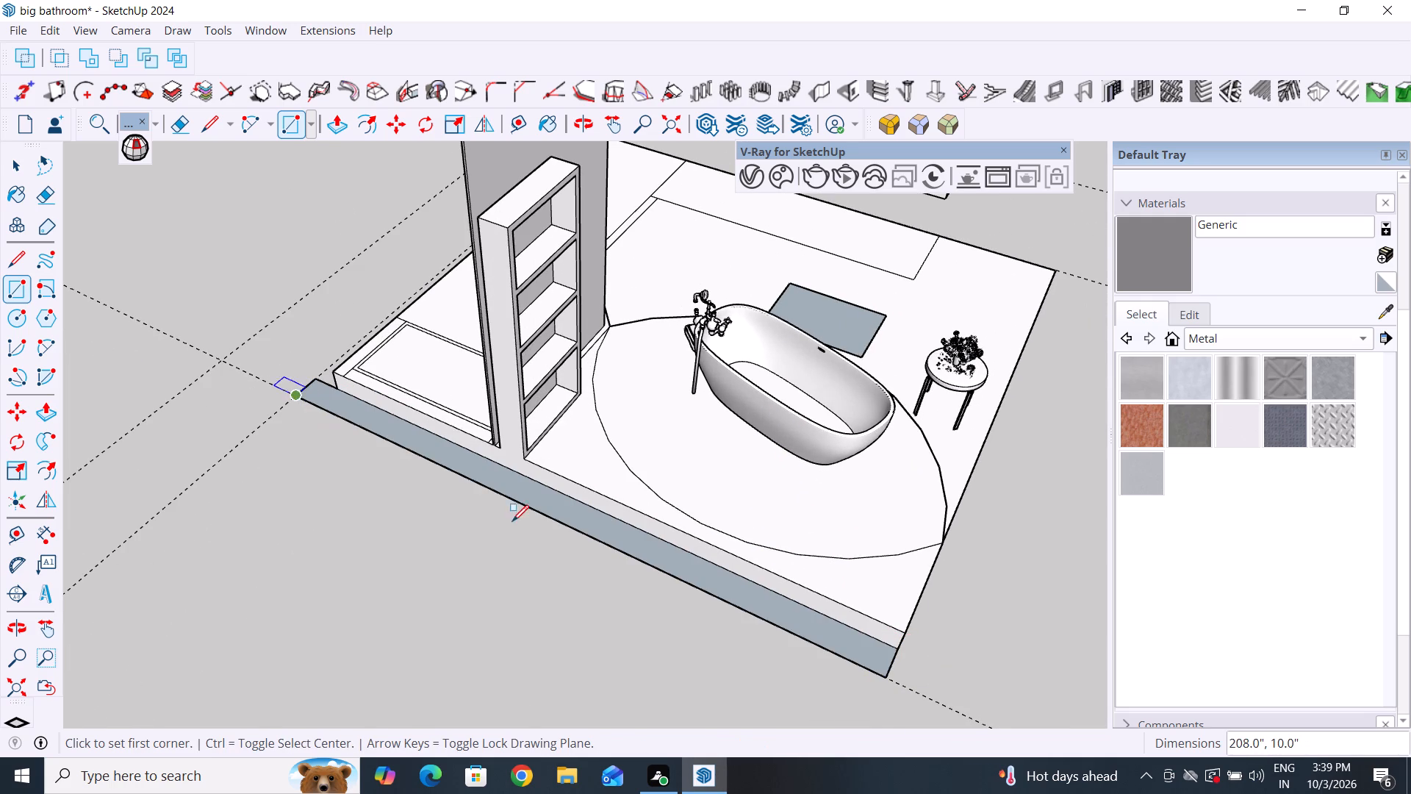
# Group the new strip's face together with its edges.
pyautogui.click(16, 165)
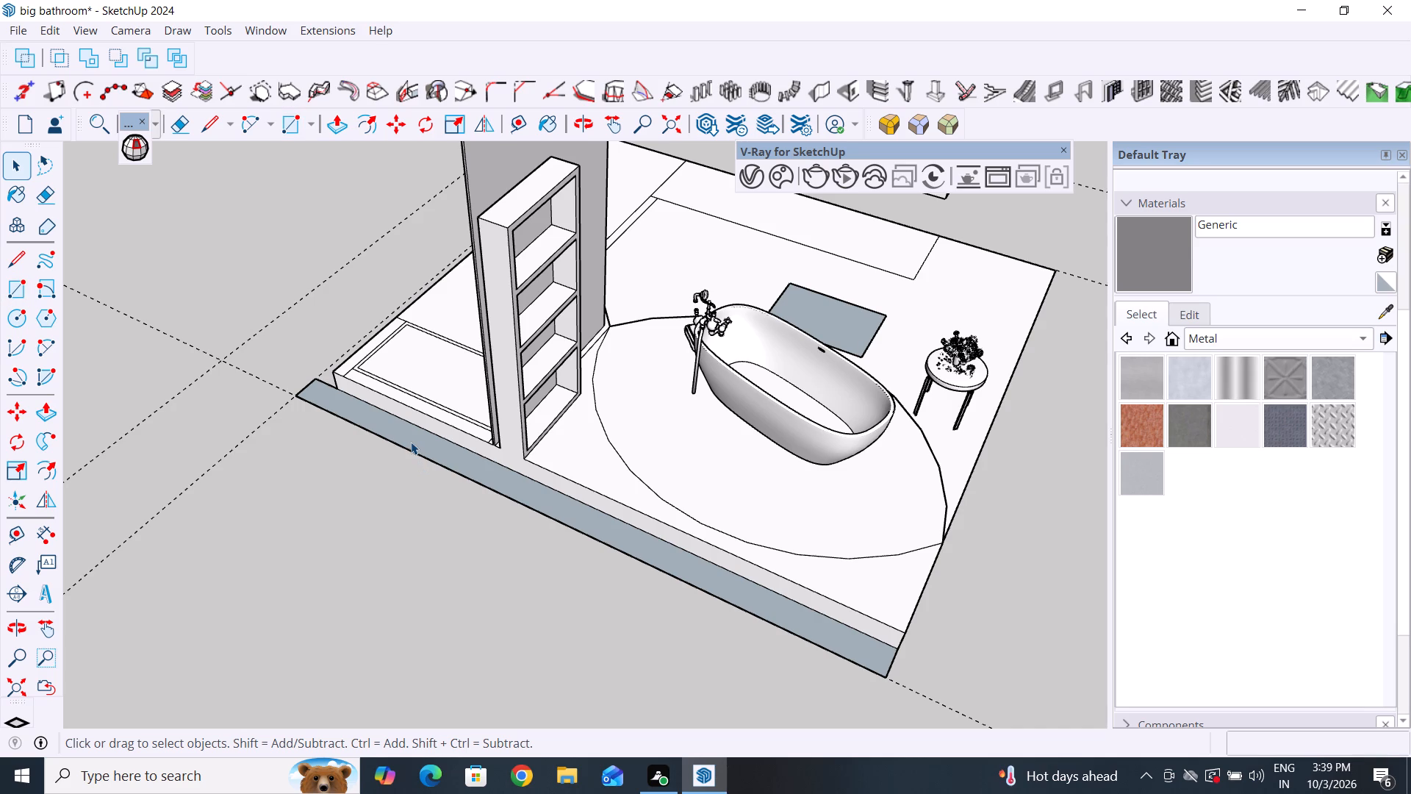
pyautogui.tripleClick(411, 442)
pyautogui.click(411, 442)
pyautogui.doubleClick(411, 442)
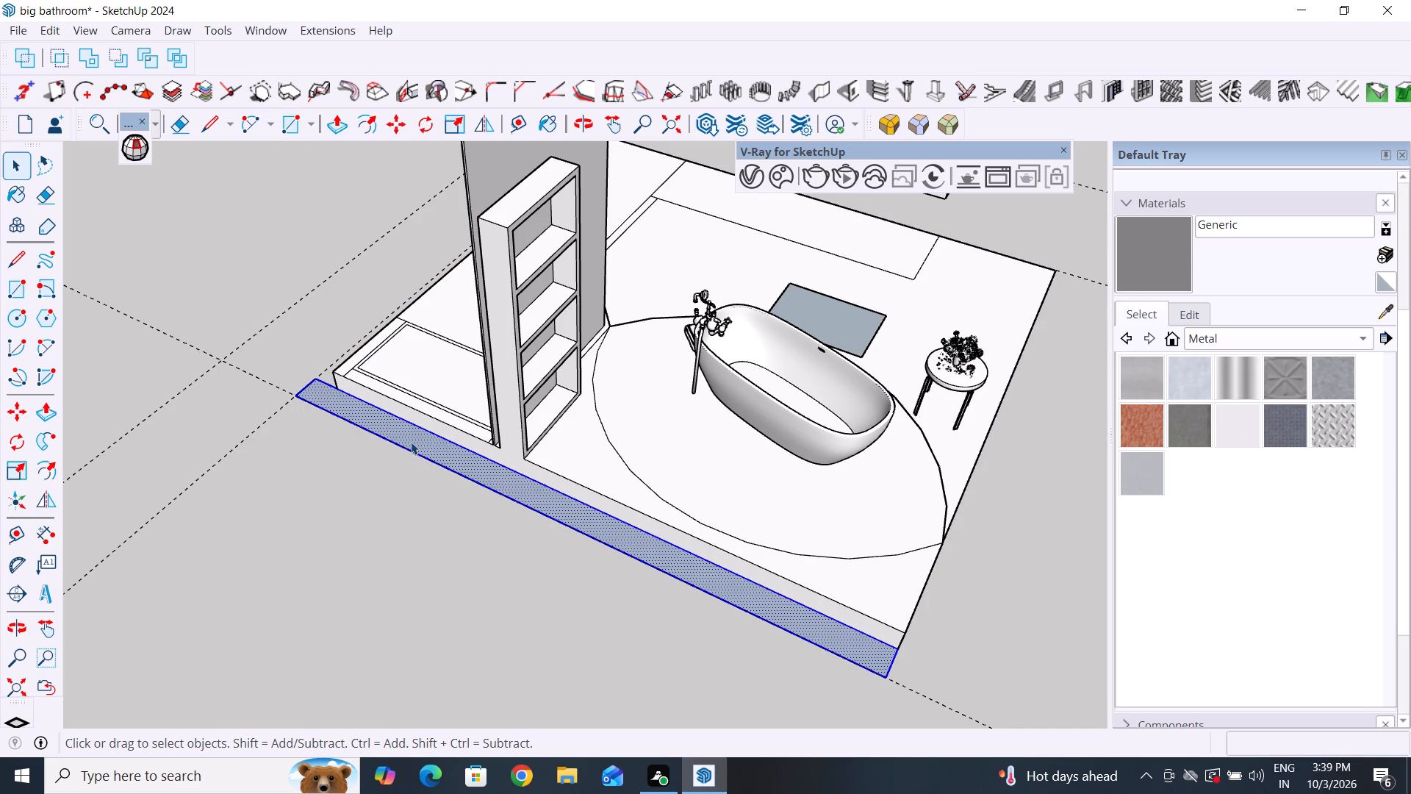
pyautogui.rightClick(411, 442)
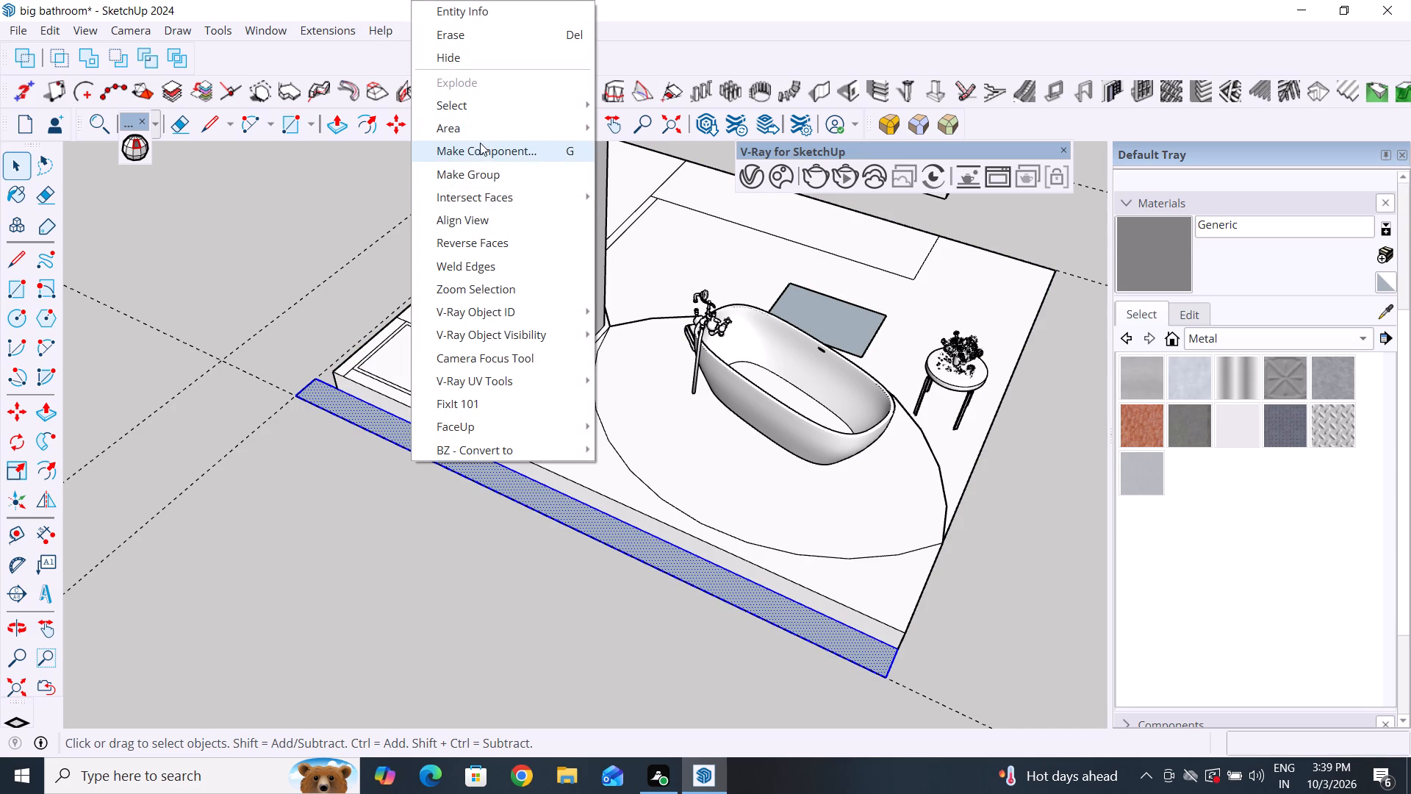
pyautogui.click(475, 182)
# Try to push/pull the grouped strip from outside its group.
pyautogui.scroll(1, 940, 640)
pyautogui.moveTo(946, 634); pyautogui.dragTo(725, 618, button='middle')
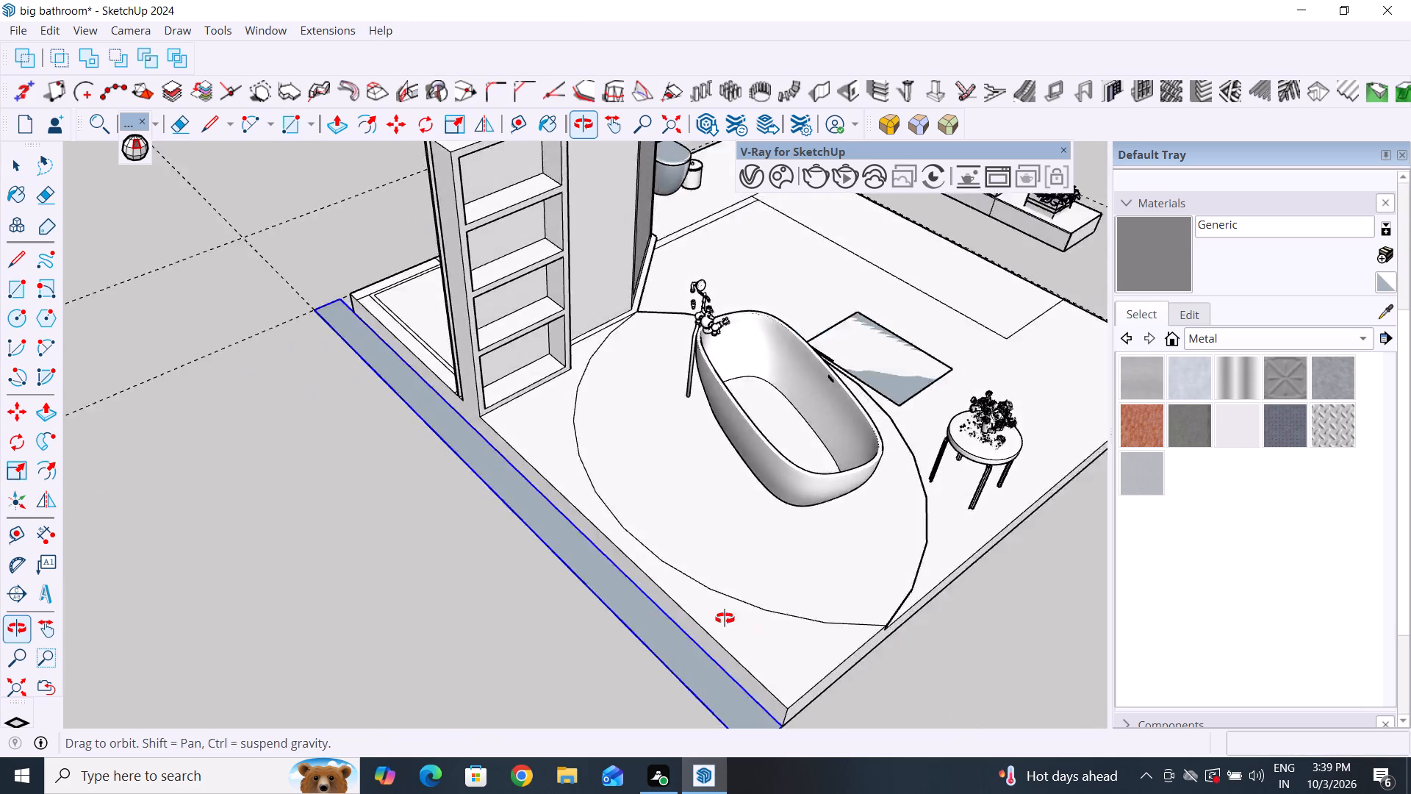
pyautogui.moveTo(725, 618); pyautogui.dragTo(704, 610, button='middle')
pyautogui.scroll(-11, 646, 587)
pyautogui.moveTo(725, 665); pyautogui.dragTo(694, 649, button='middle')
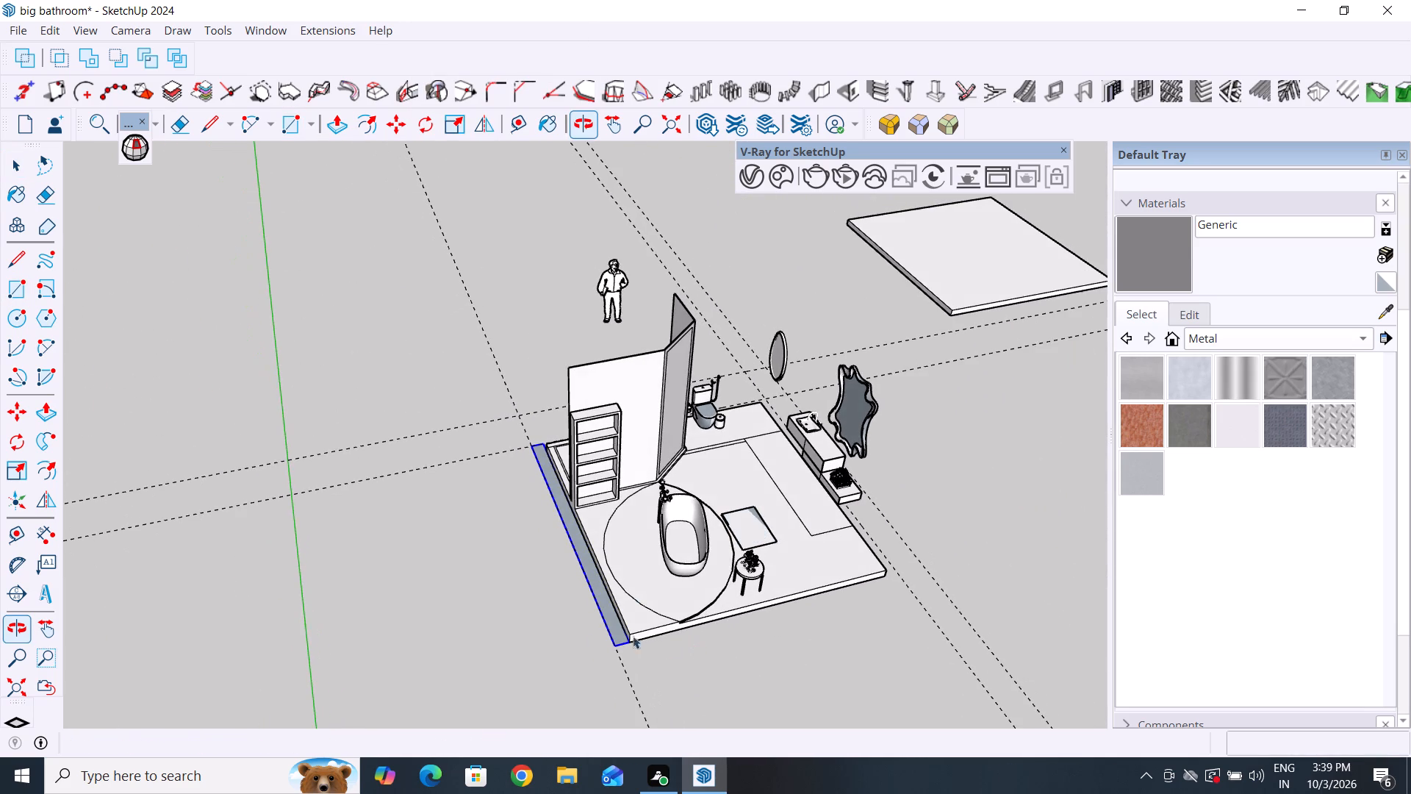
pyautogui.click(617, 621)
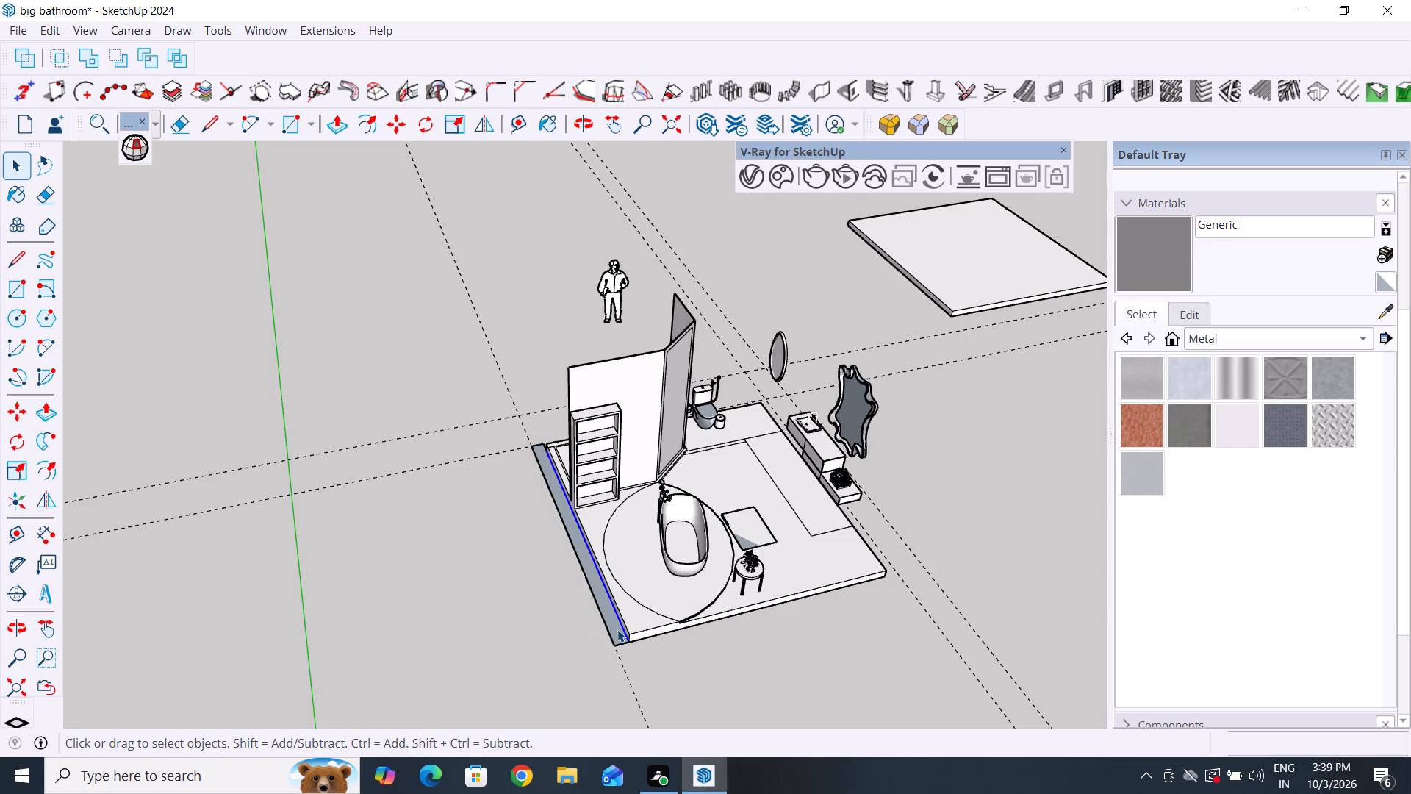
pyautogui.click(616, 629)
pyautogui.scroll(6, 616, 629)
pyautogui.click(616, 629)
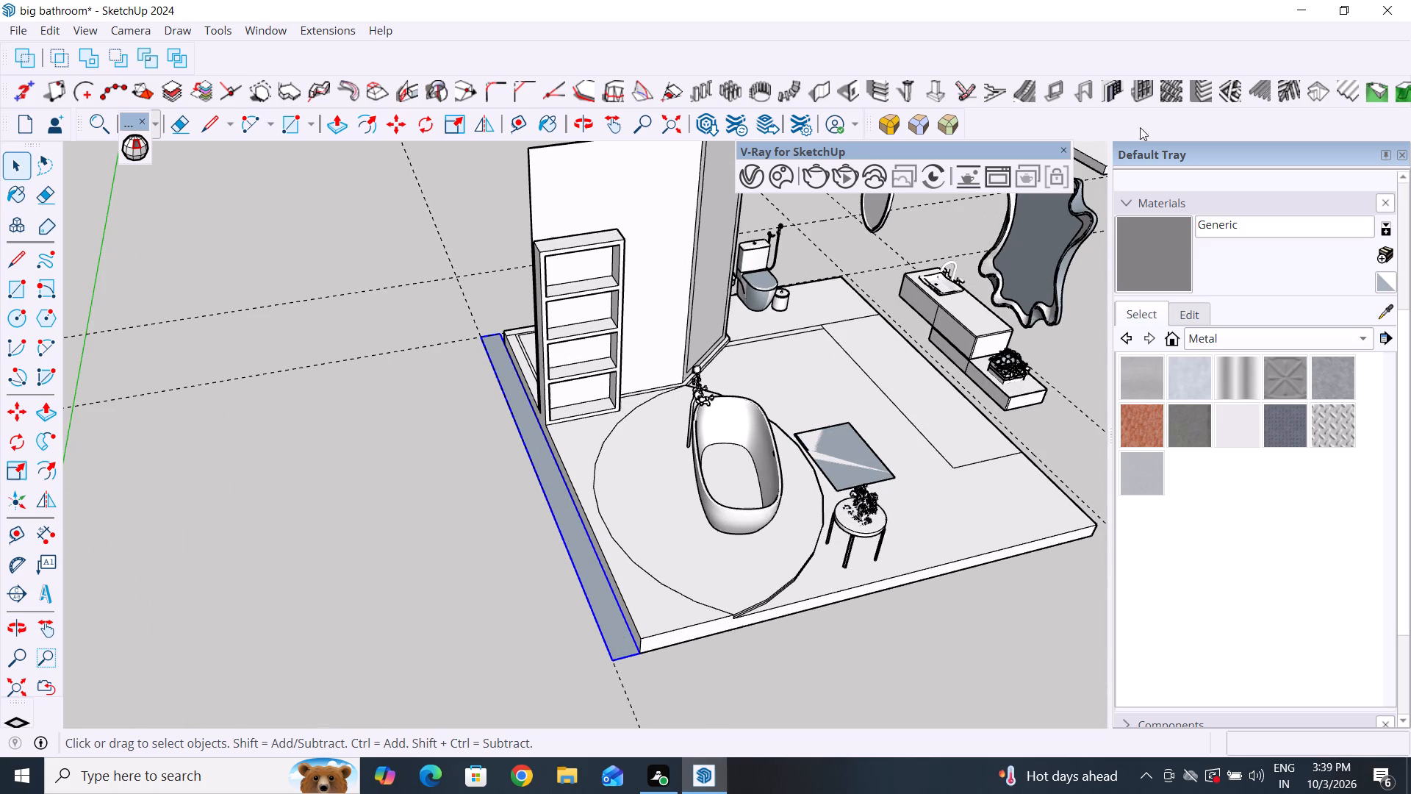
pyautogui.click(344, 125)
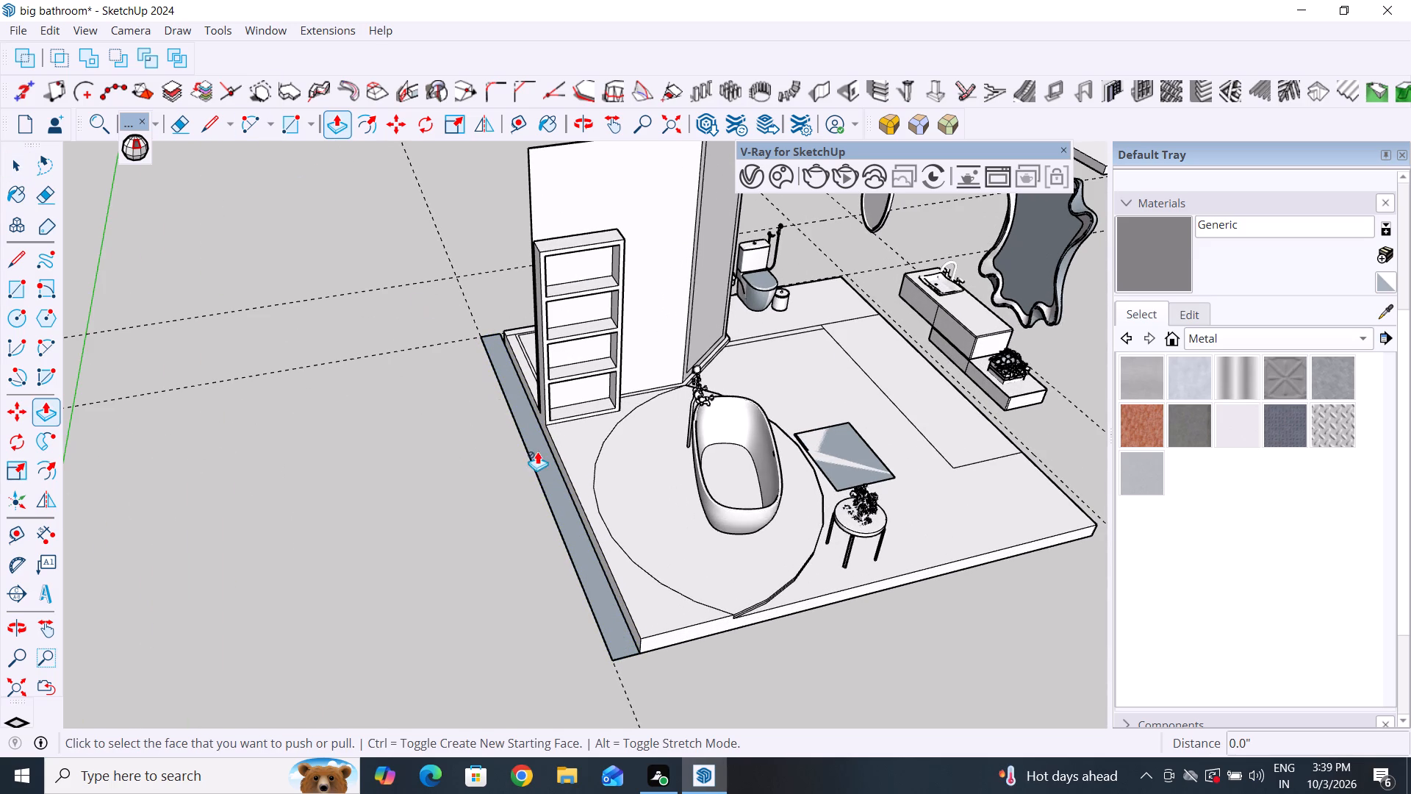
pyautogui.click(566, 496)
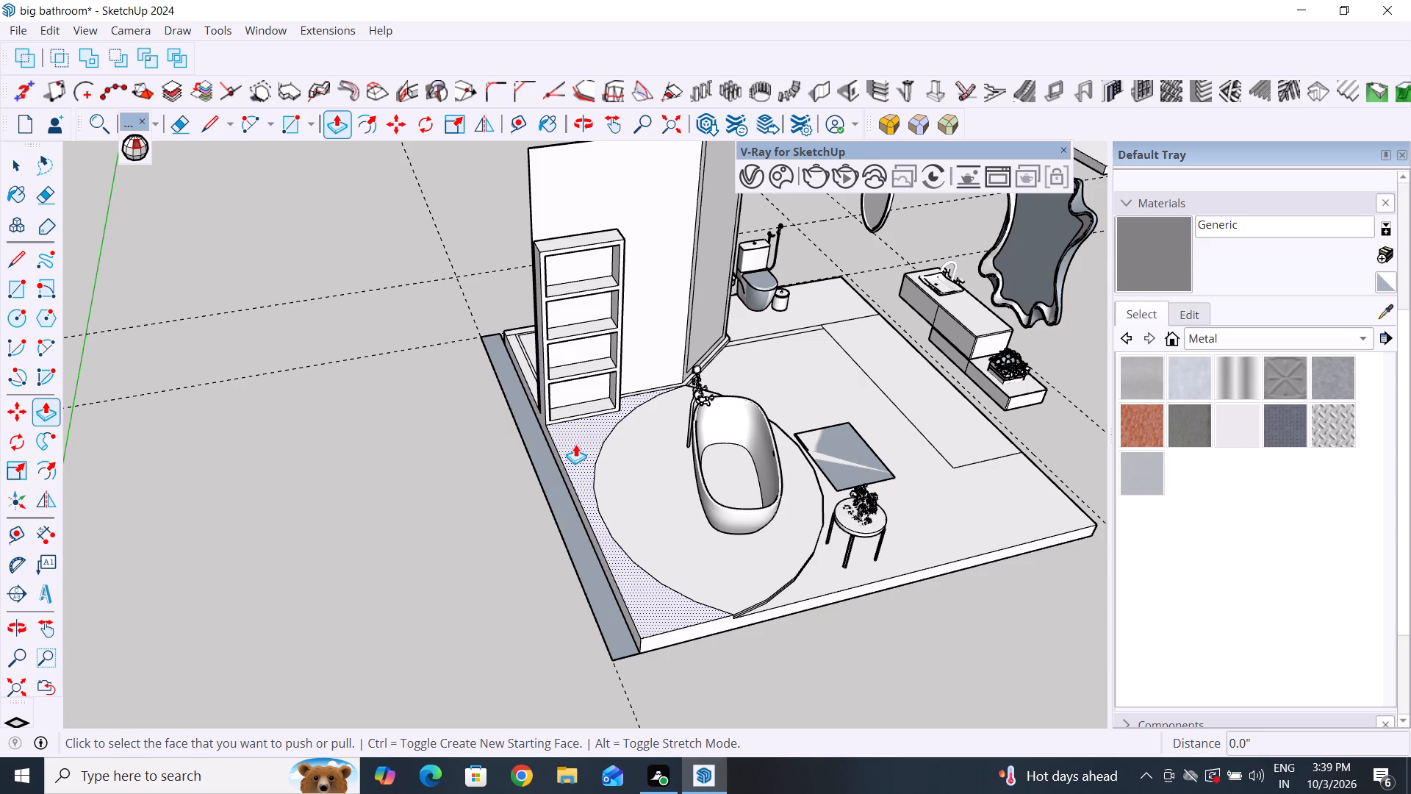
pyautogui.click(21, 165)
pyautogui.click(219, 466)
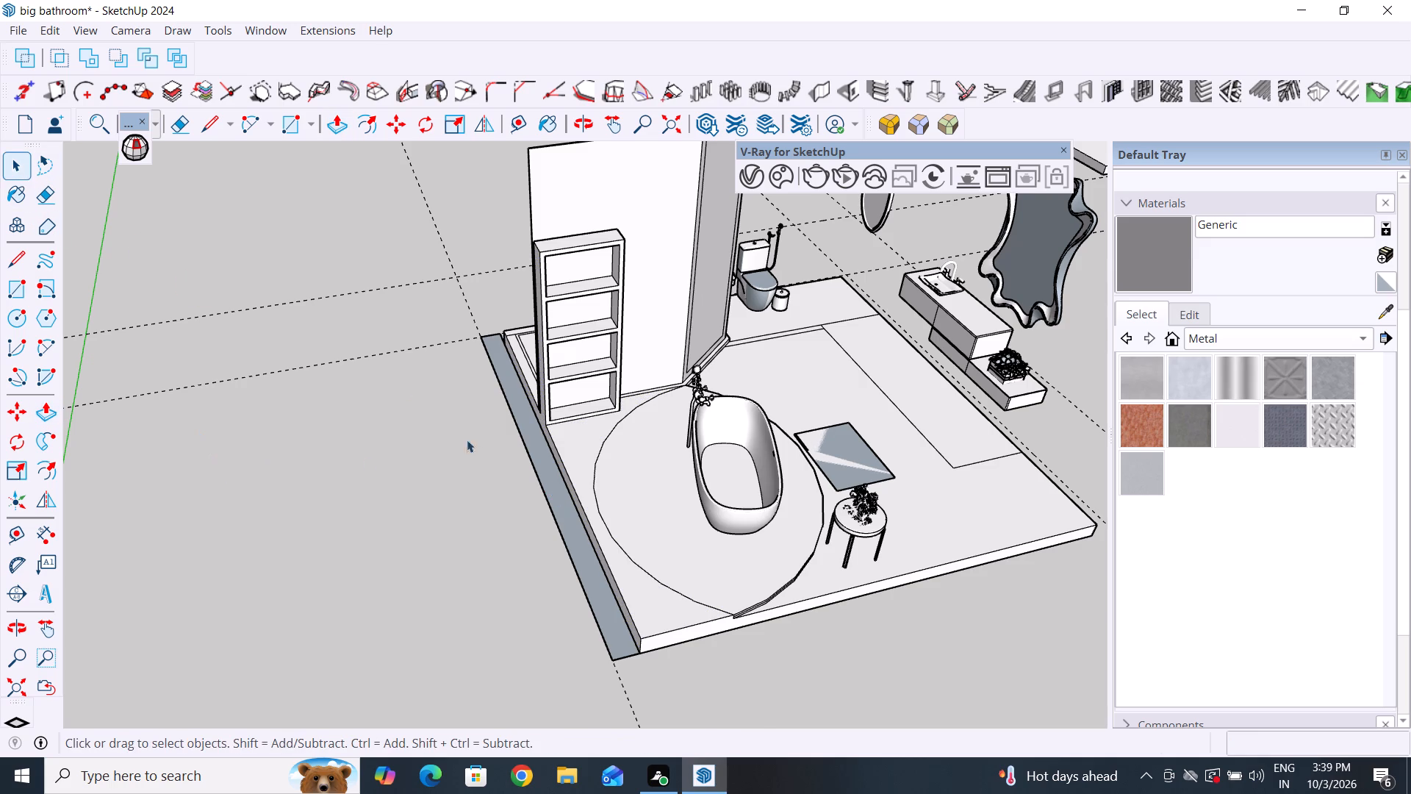
# Inside the strip's group, push/pull its face up 10' to form the wall behind the shelf unit and bathtub, and close the group.
pyautogui.scroll(4, 529, 390)
pyautogui.scroll(4, 475, 326)
pyautogui.moveTo(491, 302); pyautogui.dragTo(490, 420, button='middle')
pyautogui.click(471, 279)
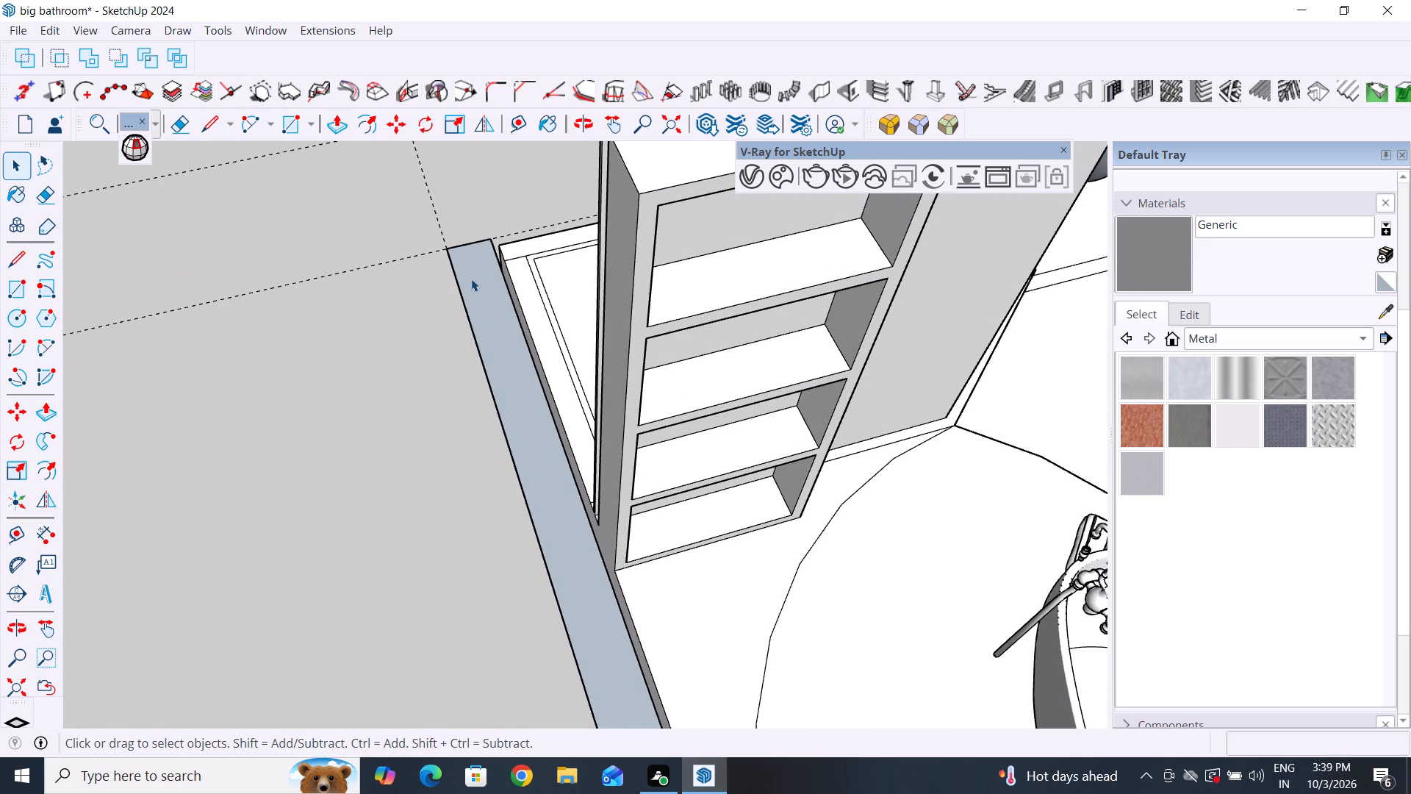
pyautogui.click(482, 299)
pyautogui.tripleClick(482, 299)
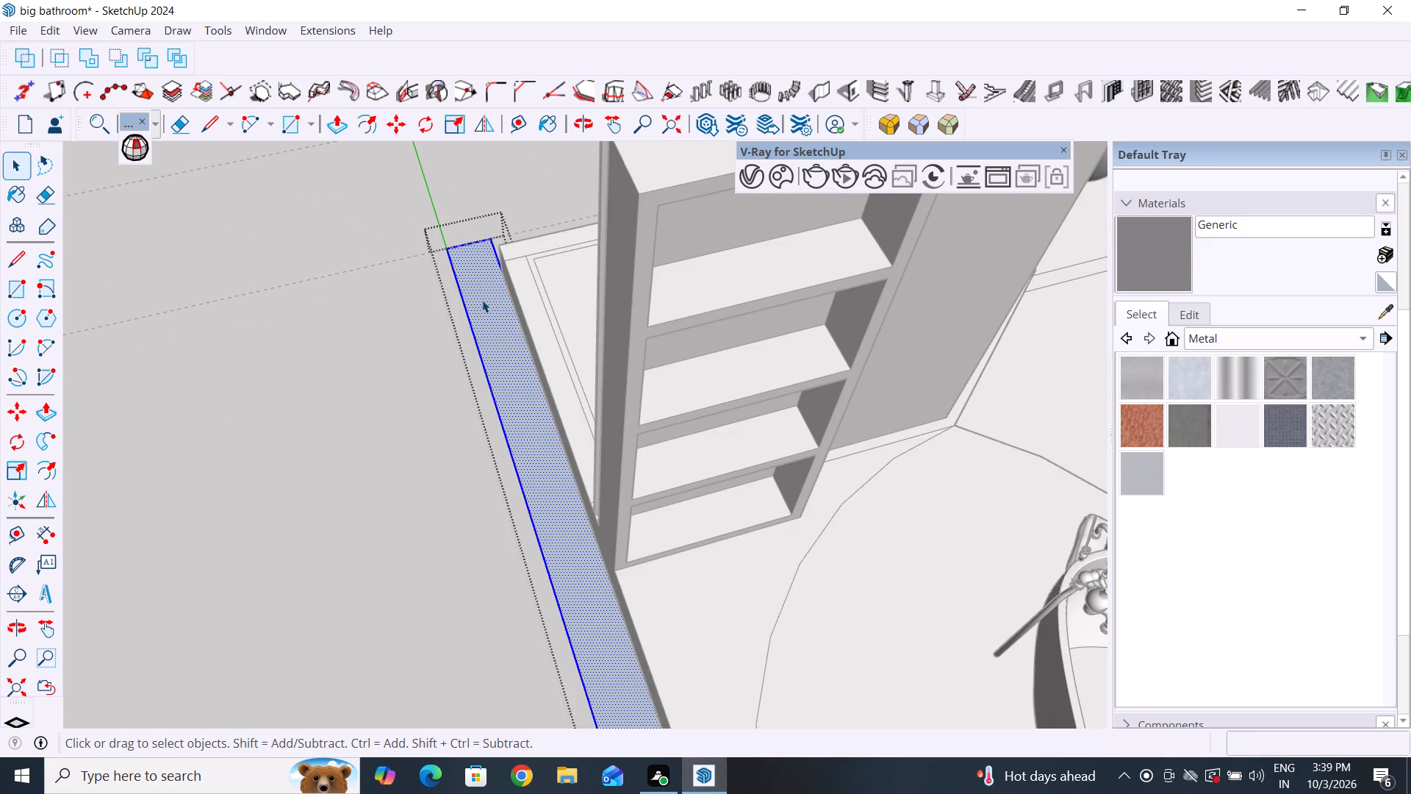
pyautogui.click(337, 128)
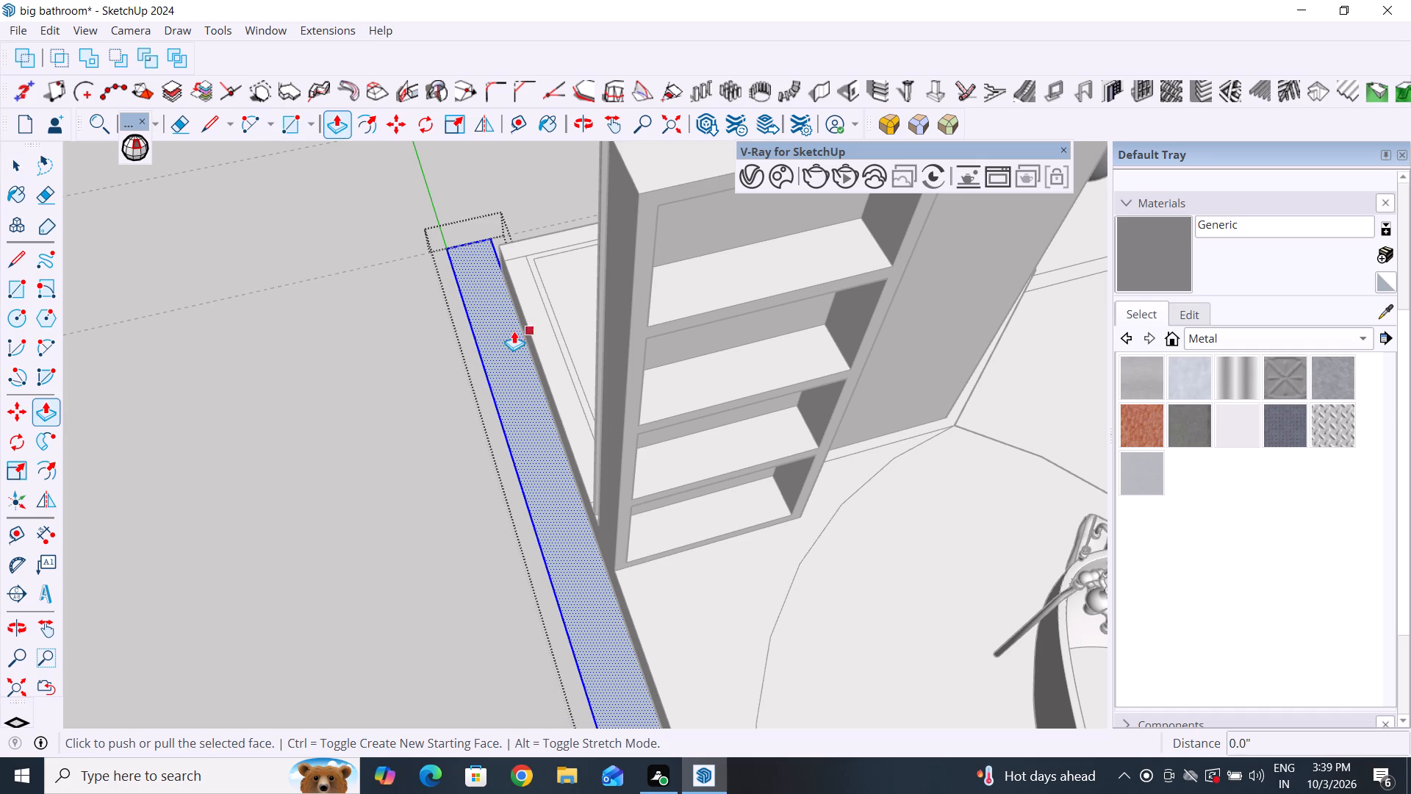
pyautogui.click(507, 332)
pyautogui.scroll(-20, 504, 241)
pyautogui.scroll(-3, 504, 241)
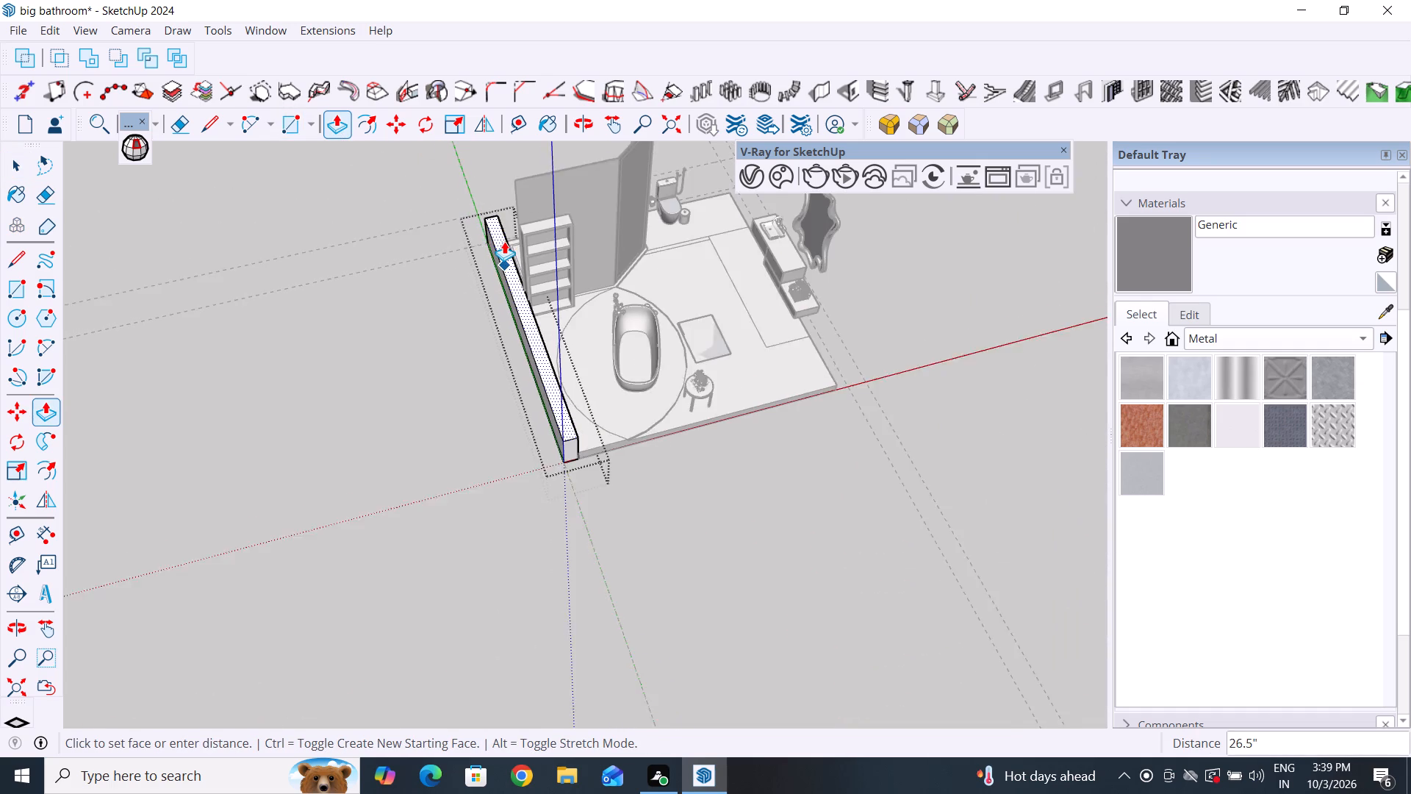
pyautogui.scroll(-2, 504, 241)
pyautogui.moveTo(521, 250); pyautogui.dragTo(750, 172, button='middle')
pyautogui.scroll(1, 373, 267)
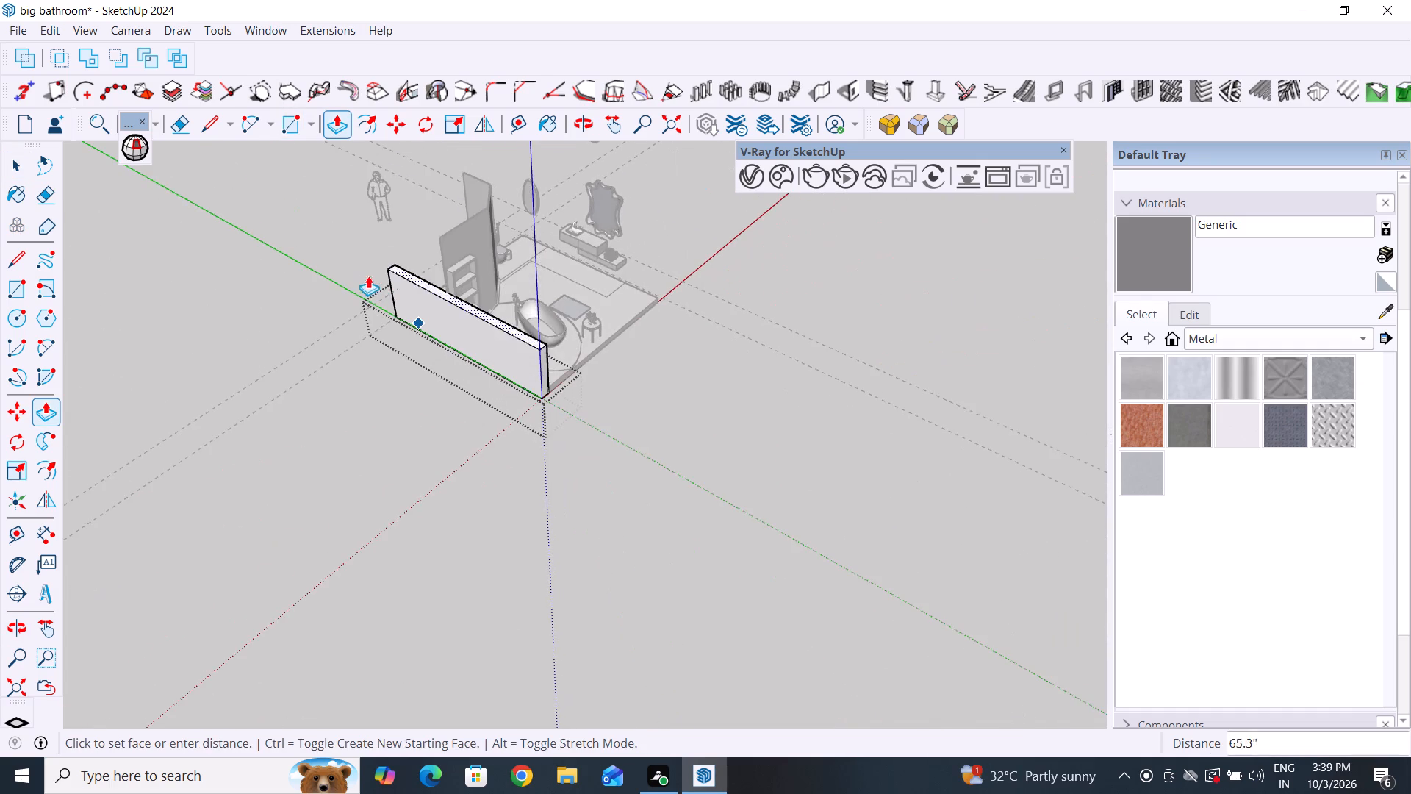
pyautogui.scroll(2, 368, 276)
pyautogui.moveTo(390, 273); pyautogui.dragTo(808, 315, button='middle')
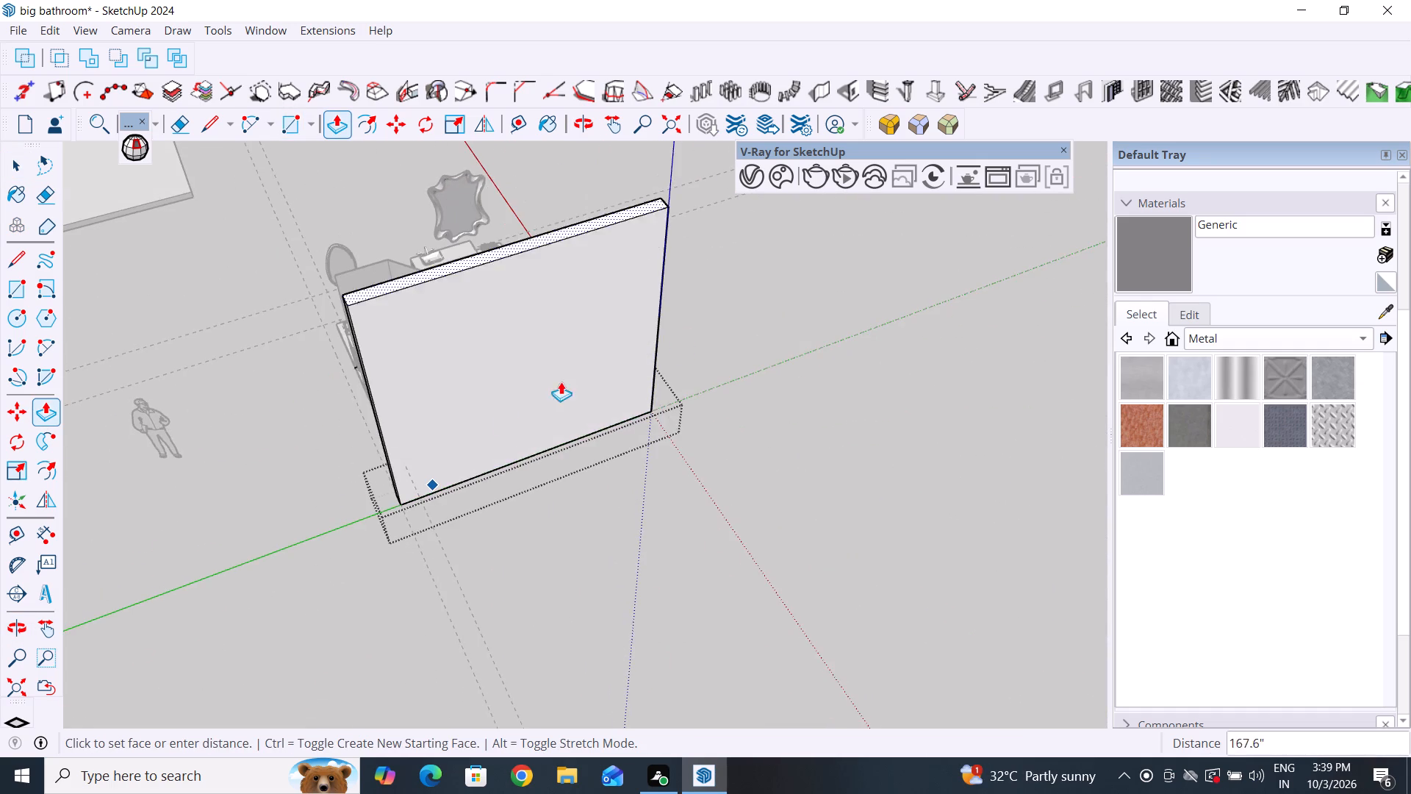
pyautogui.scroll(4, 491, 415)
pyautogui.moveTo(496, 417); pyautogui.dragTo(784, 323, button='middle')
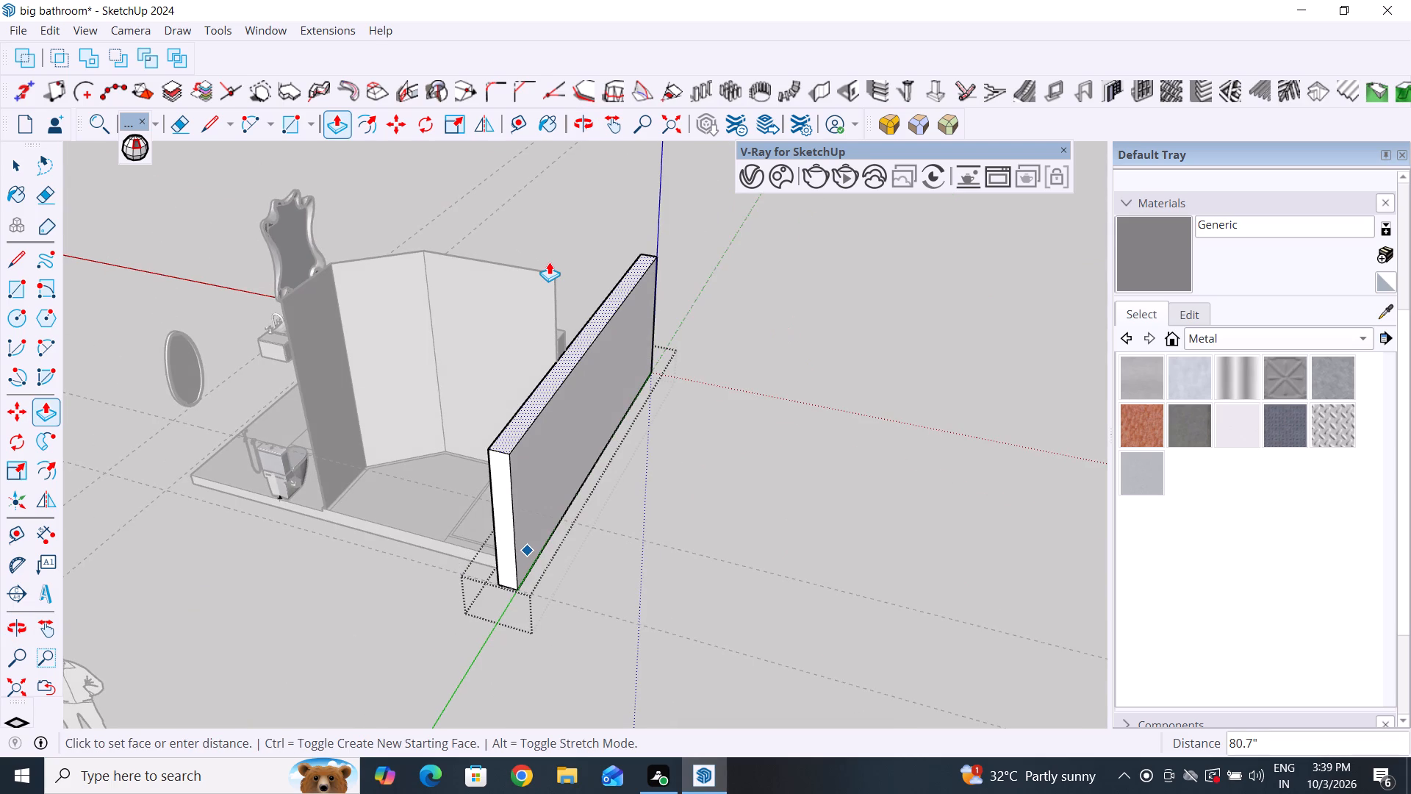
pyautogui.write('10')
pyautogui.press("'")
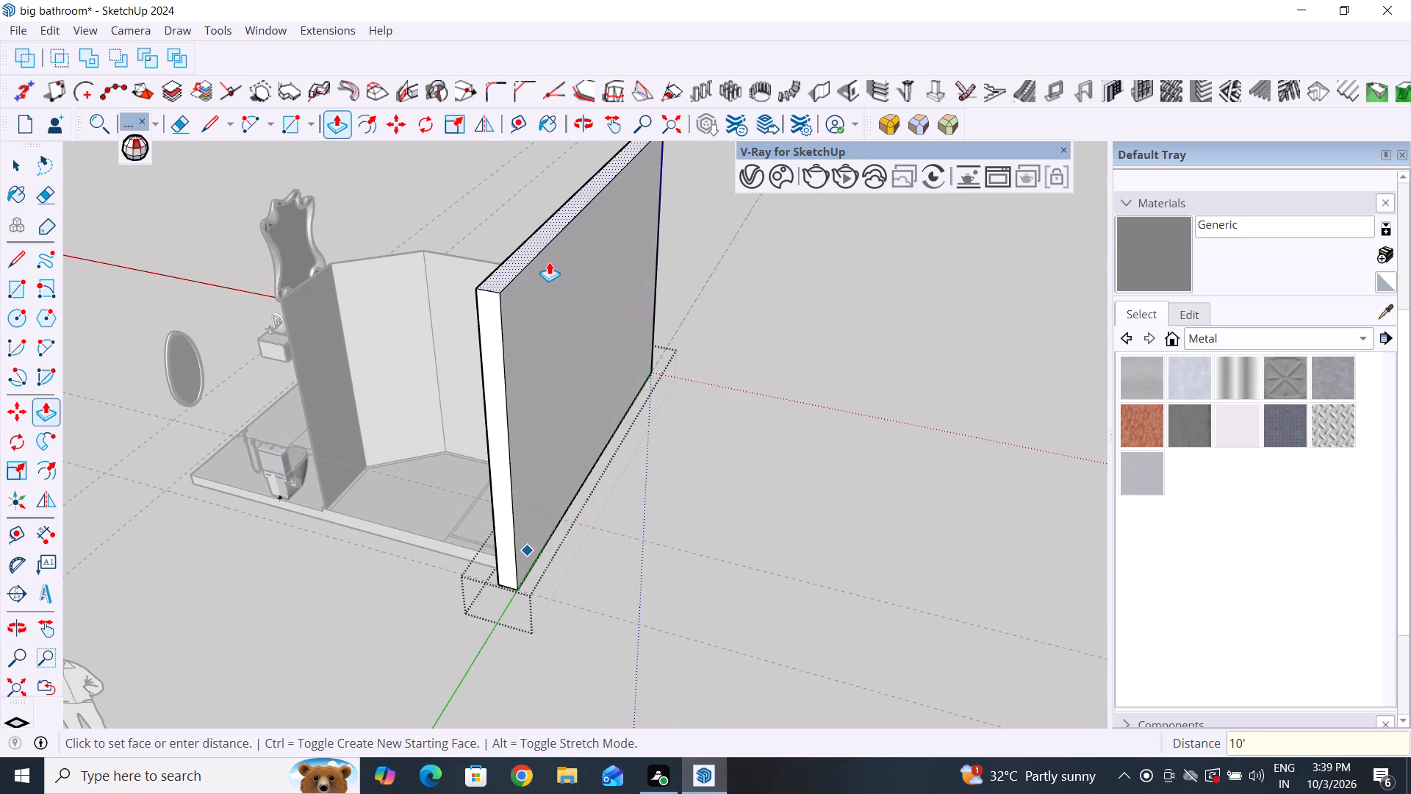
pyautogui.press('Return')
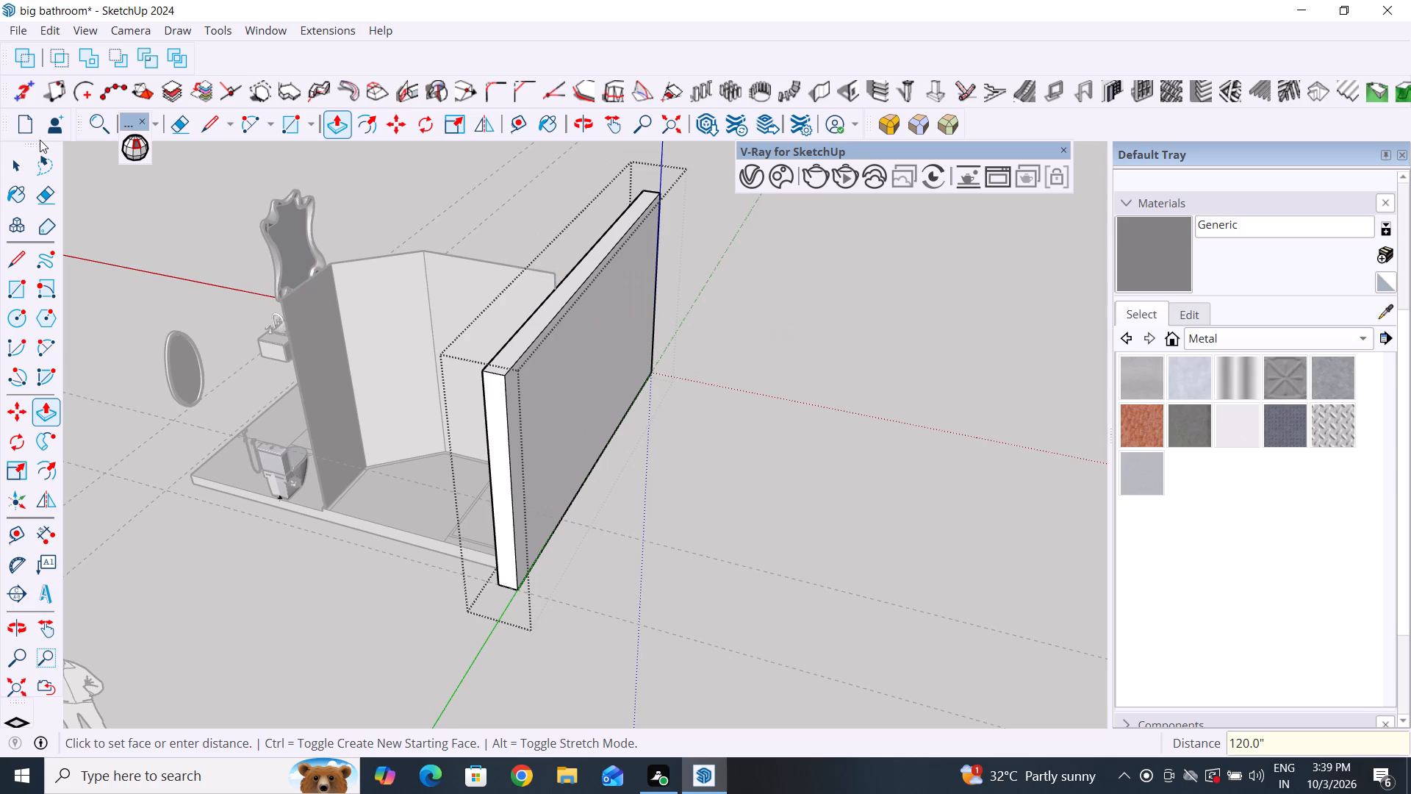
pyautogui.click(18, 159)
pyautogui.click(703, 599)
# Examine the new wall and the slab's open sides by the toilet and vanity from several angles.
pyautogui.scroll(-4, 832, 493)
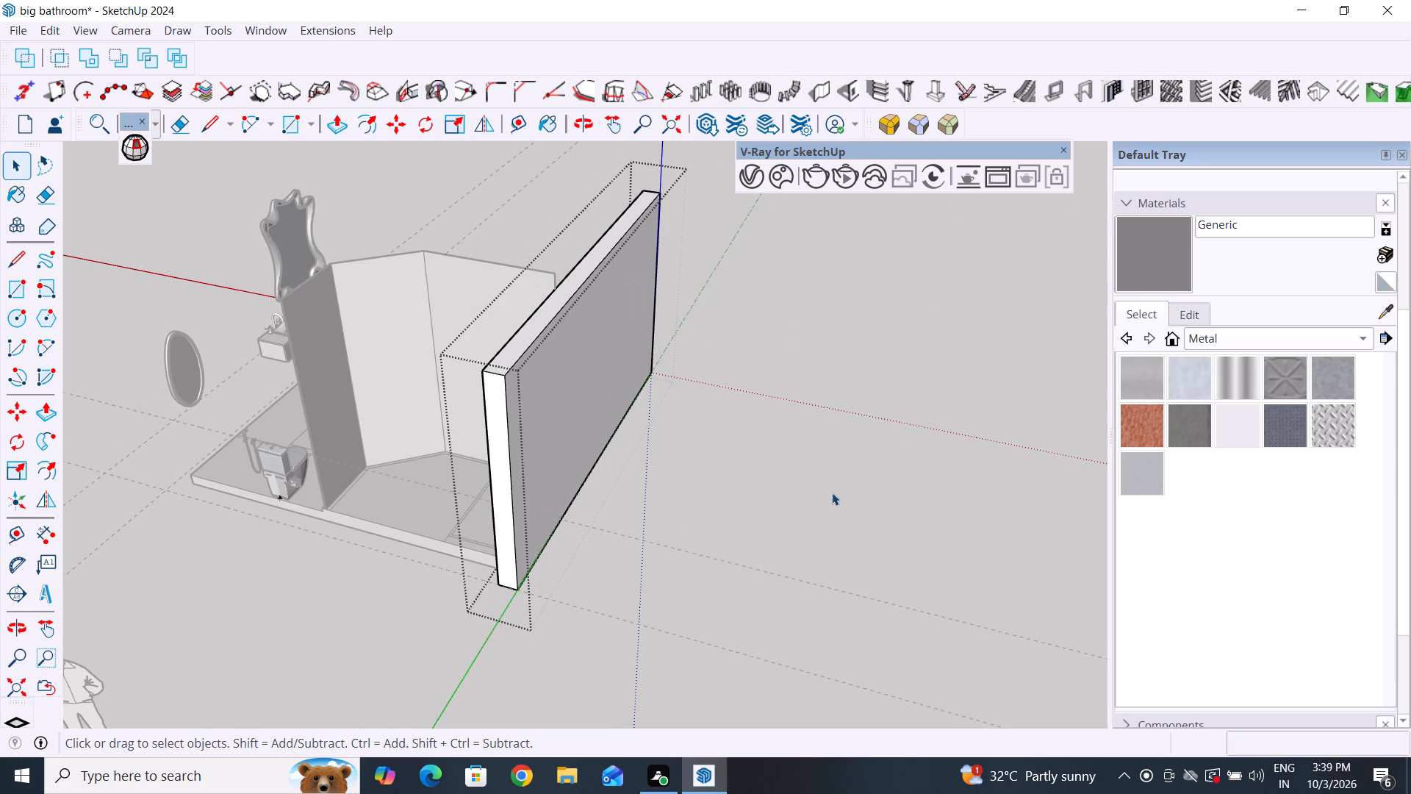
pyautogui.moveTo(645, 596); pyautogui.dragTo(1077, 518, button='middle')
pyautogui.moveTo(656, 562); pyautogui.dragTo(1077, 518, button='middle')
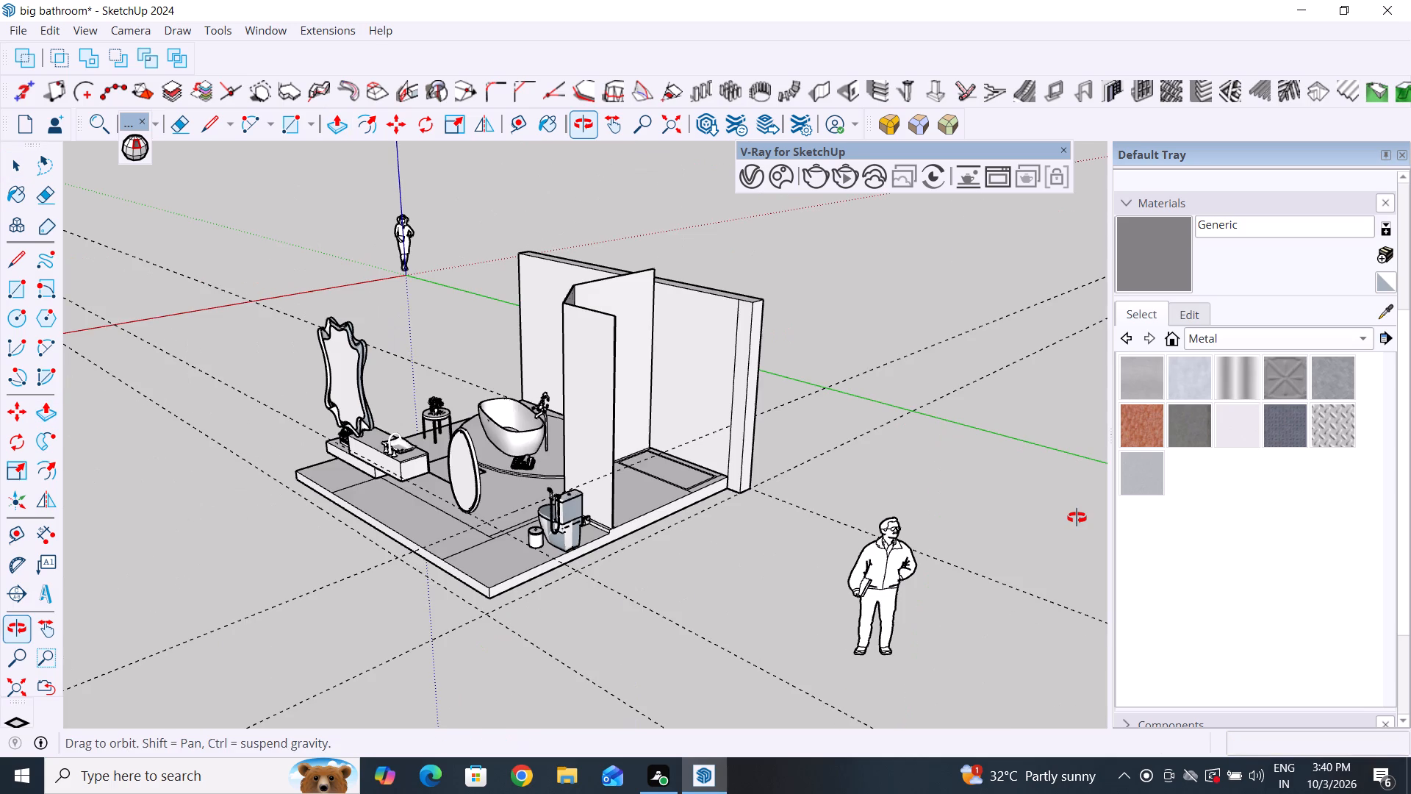
pyautogui.moveTo(1077, 518); pyautogui.dragTo(932, 658, button='middle')
pyautogui.scroll(4, 755, 480)
pyautogui.moveTo(793, 503); pyautogui.dragTo(755, 480, button='middle')
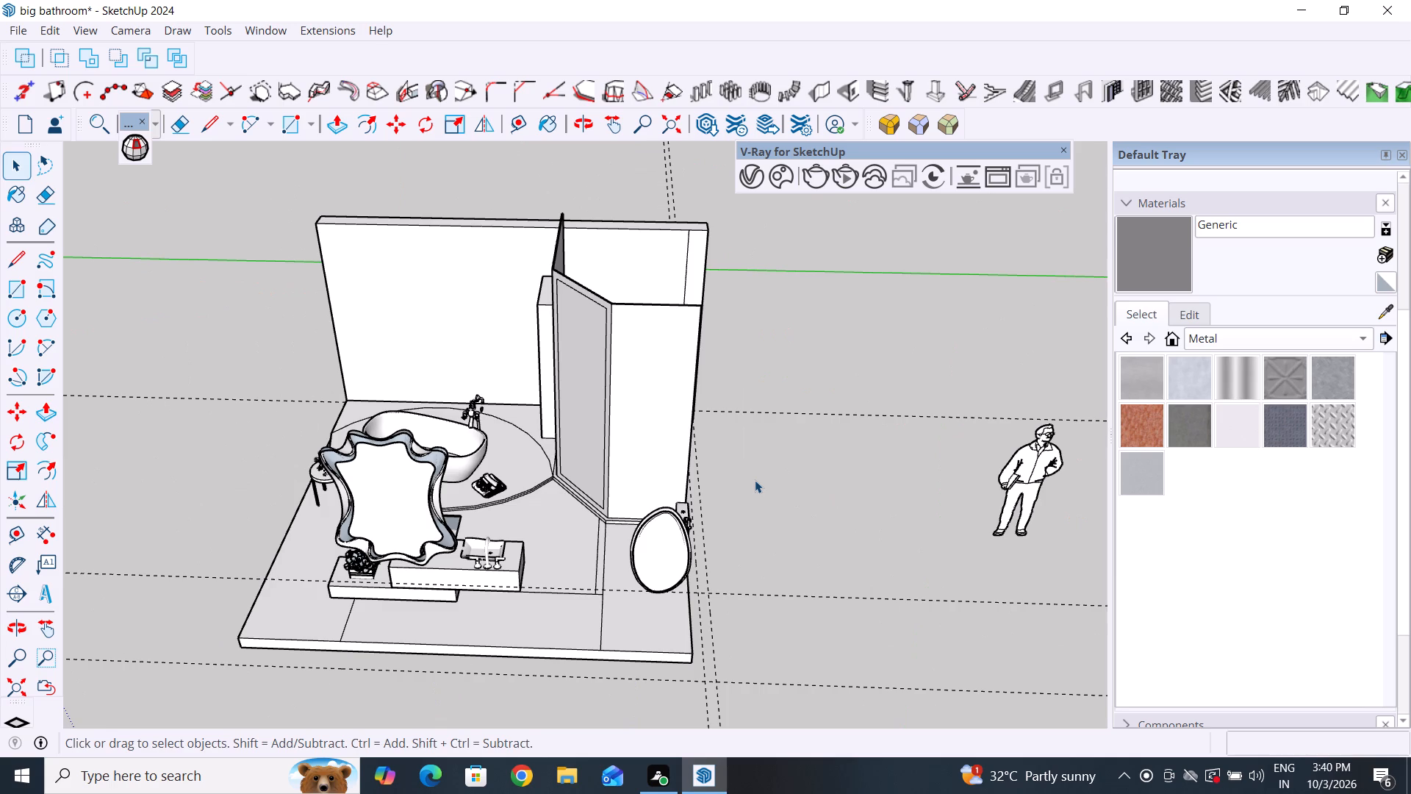
pyautogui.moveTo(755, 480); pyautogui.dragTo(689, 448, button='middle')
pyautogui.scroll(1, 689, 448)
pyautogui.scroll(-6, 780, 329)
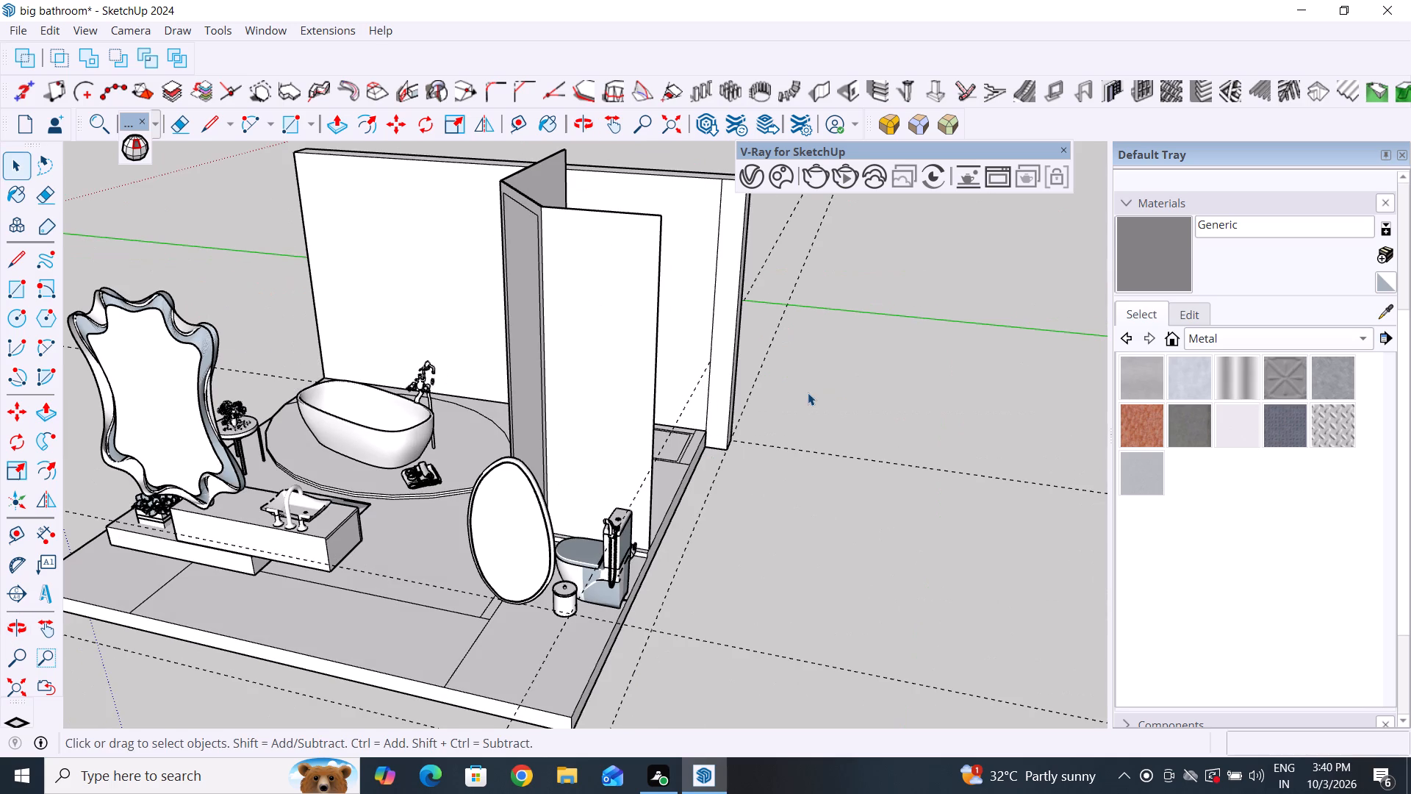
pyautogui.moveTo(809, 389); pyautogui.dragTo(807, 463, button='middle')
pyautogui.scroll(3, 740, 587)
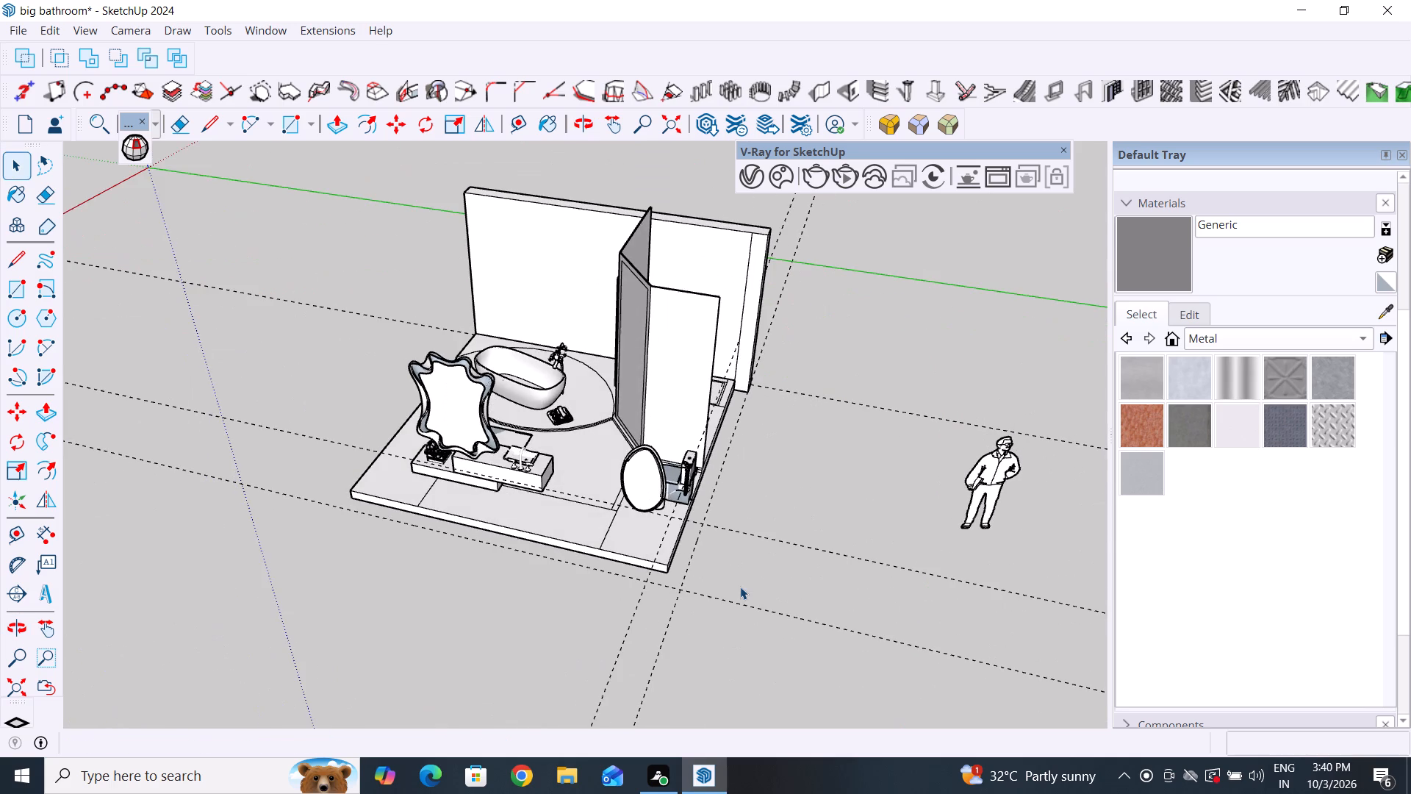
pyautogui.scroll(2, 740, 587)
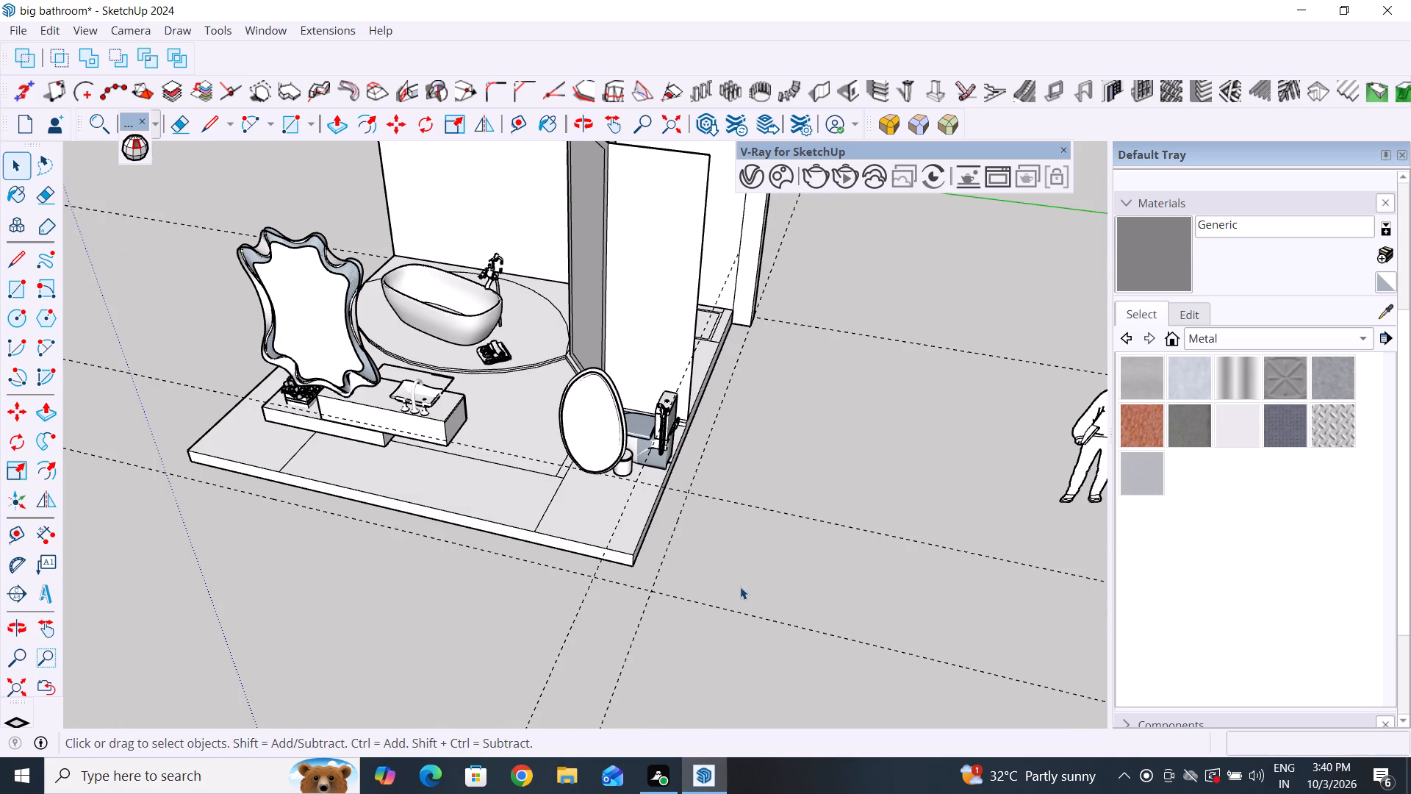
pyautogui.click(803, 424)
pyautogui.scroll(-5, 805, 423)
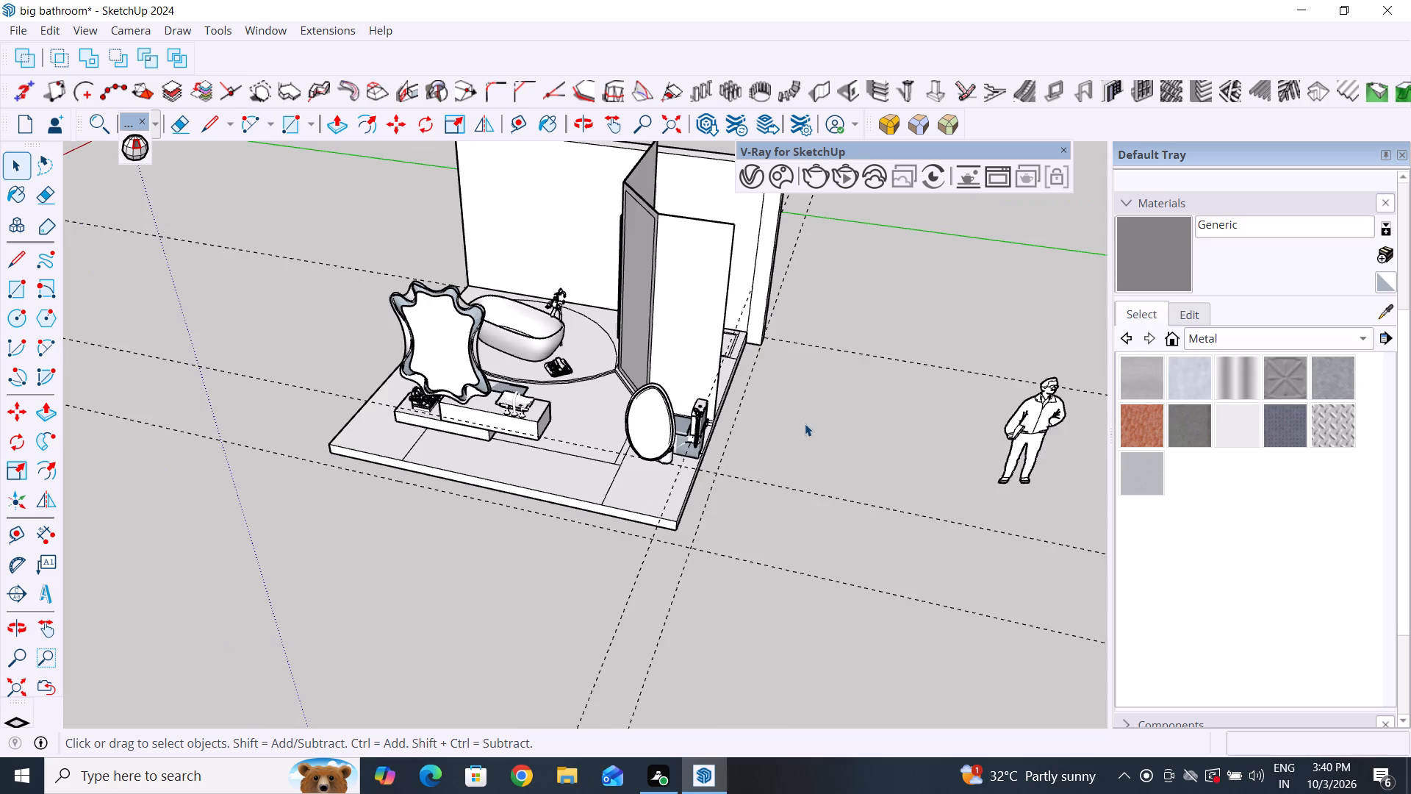
# Examine the wall behind the shower and bathtub and the slab's corner beneath it from several angles.
pyautogui.moveTo(739, 492); pyautogui.dragTo(660, 421, button='middle')
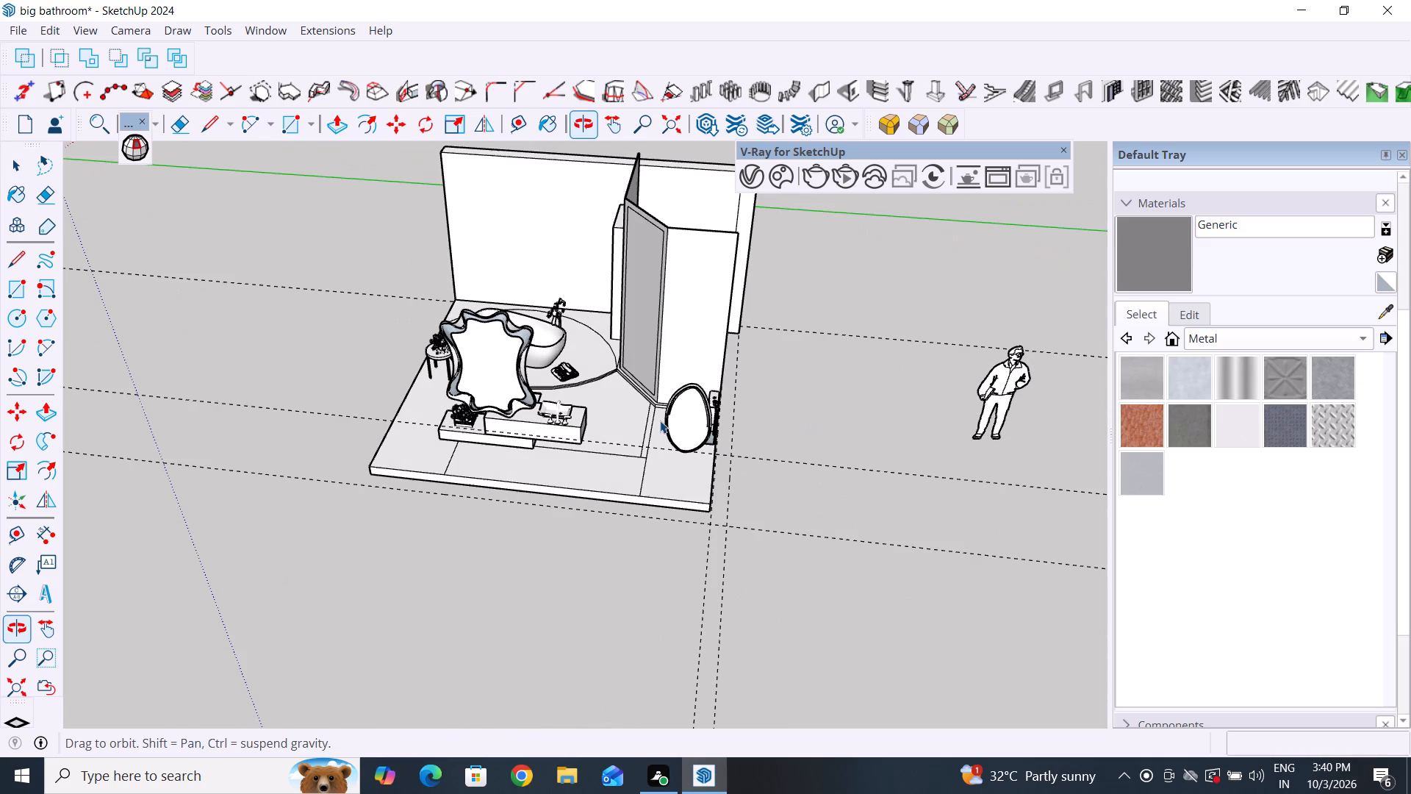
pyautogui.scroll(7, 759, 309)
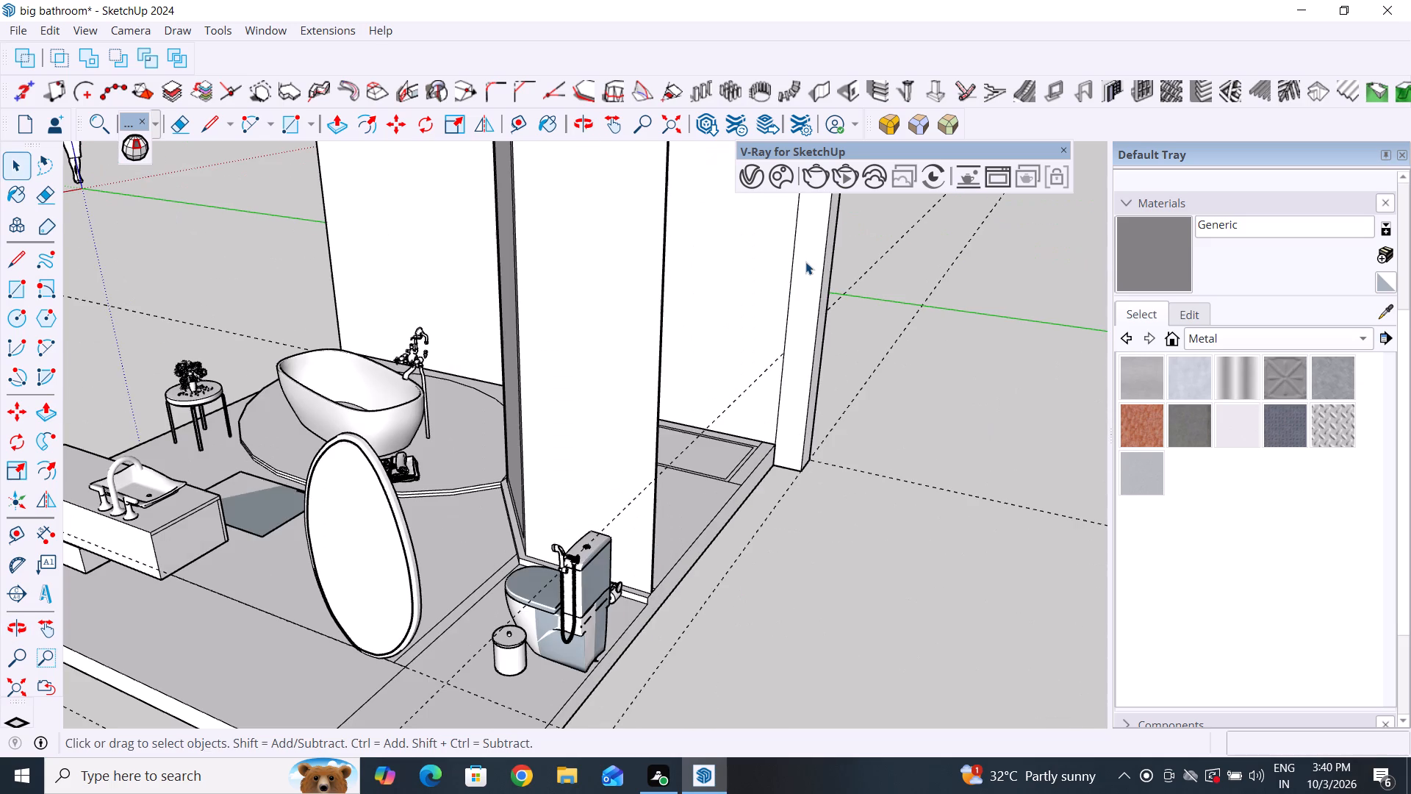
pyautogui.click(805, 262)
pyautogui.moveTo(938, 469); pyautogui.dragTo(830, 453, button='middle')
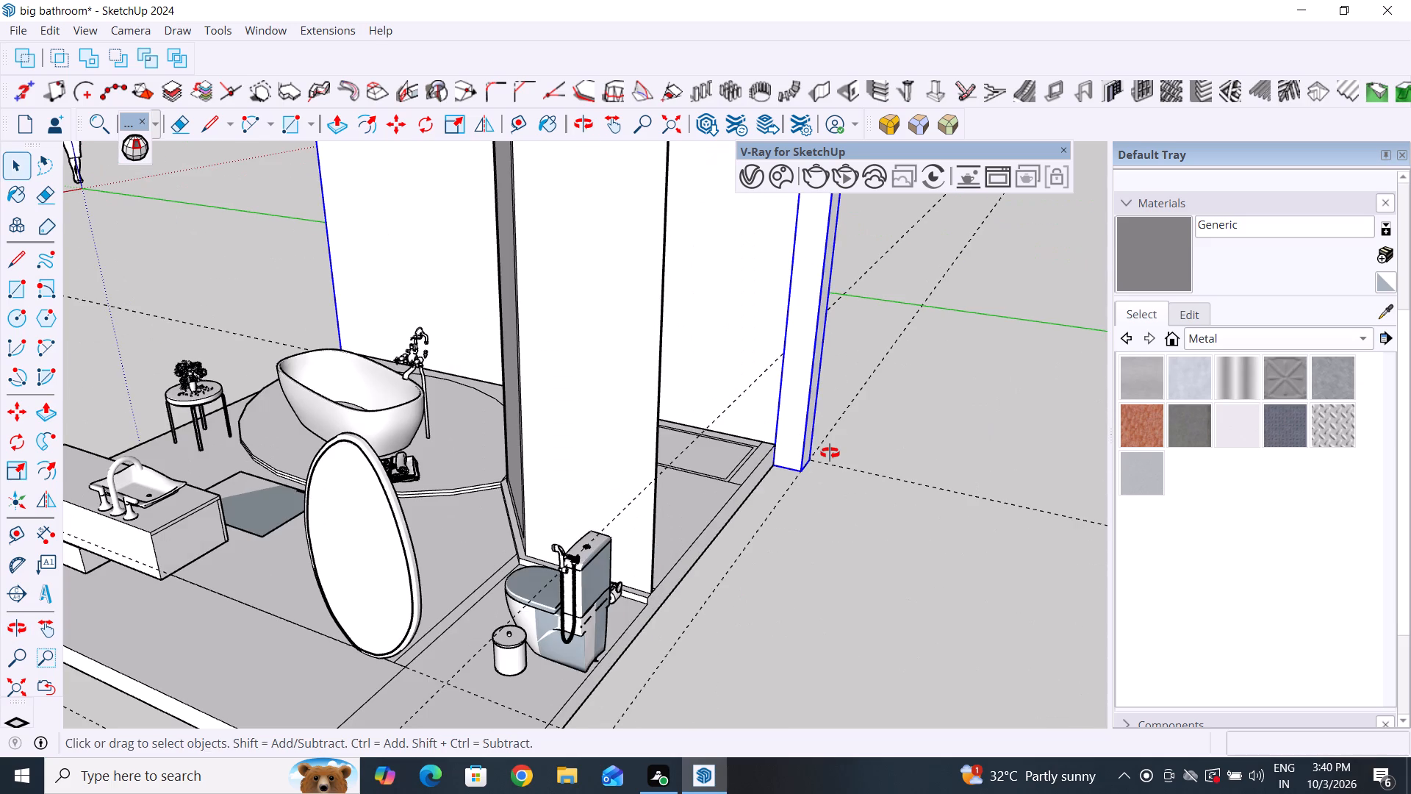
pyautogui.moveTo(830, 453); pyautogui.dragTo(714, 423, button='middle')
pyautogui.moveTo(660, 393); pyautogui.dragTo(650, 384, button='middle')
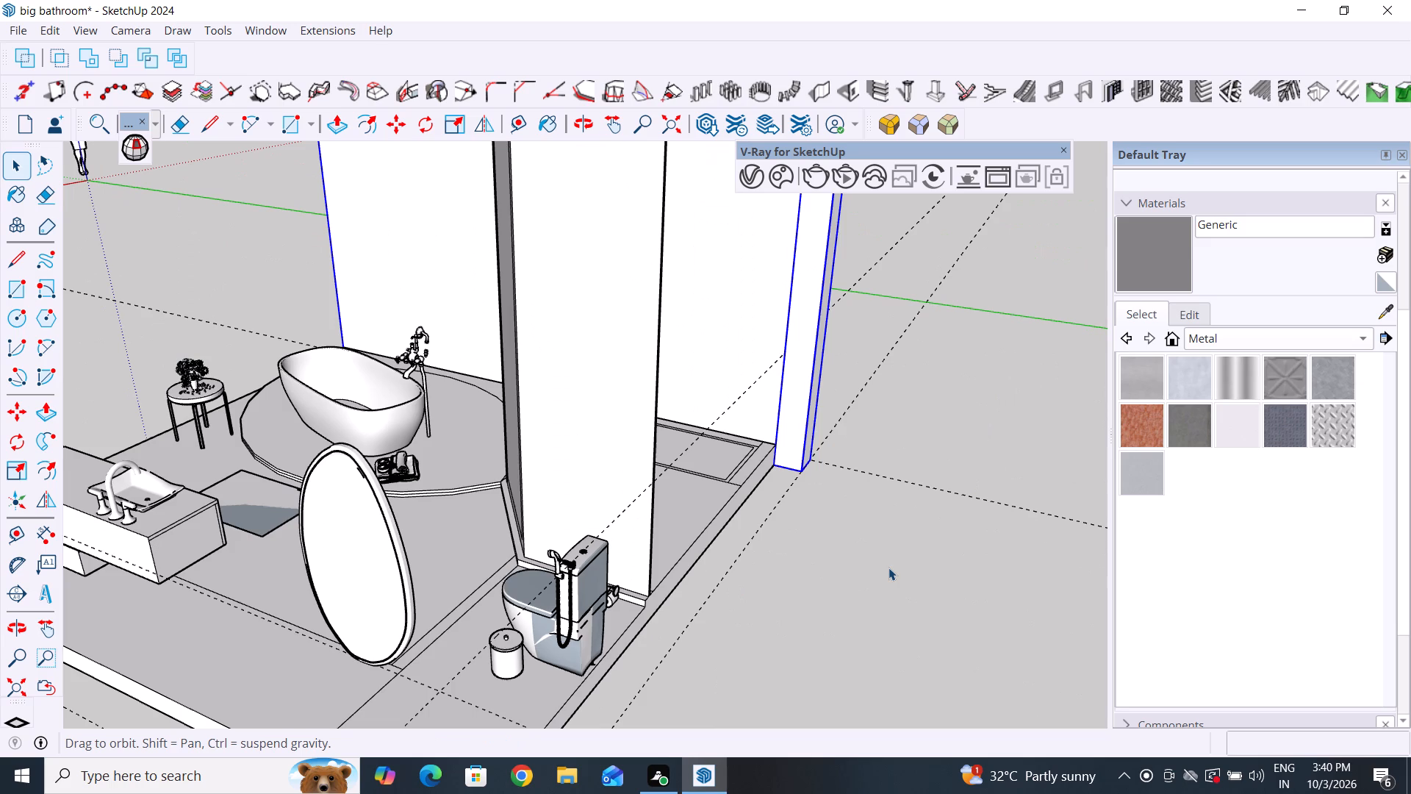
pyautogui.scroll(-4, 919, 543)
pyautogui.moveTo(893, 565); pyautogui.dragTo(786, 643, button='middle')
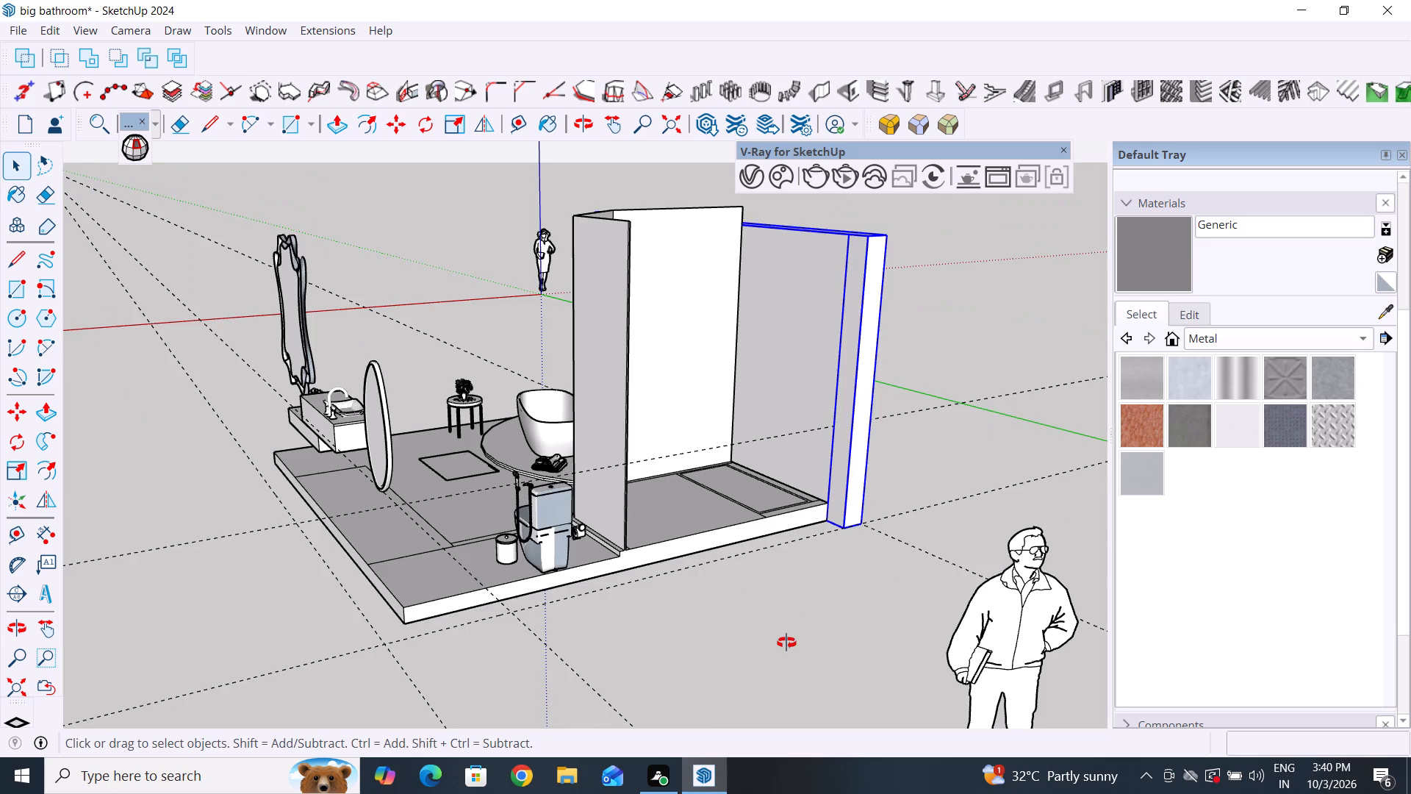
pyautogui.moveTo(786, 643); pyautogui.dragTo(790, 668, button='middle')
pyautogui.moveTo(924, 569); pyautogui.dragTo(741, 608, button='middle')
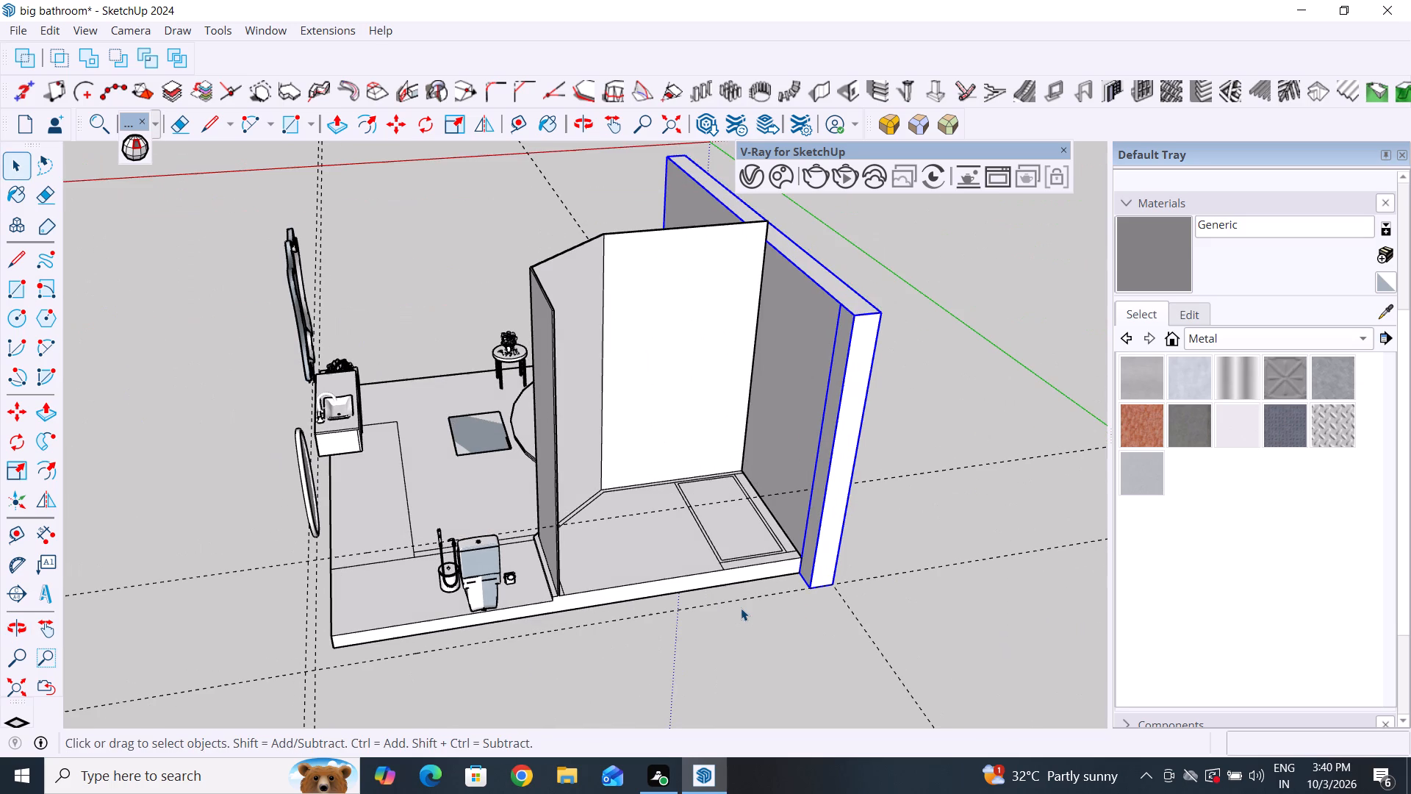
pyautogui.moveTo(741, 608); pyautogui.dragTo(1052, 629, button='middle')
pyautogui.moveTo(787, 588); pyautogui.dragTo(741, 608, button='middle')
pyautogui.moveTo(741, 608); pyautogui.dragTo(905, 554, button='middle')
pyautogui.scroll(4, 905, 553)
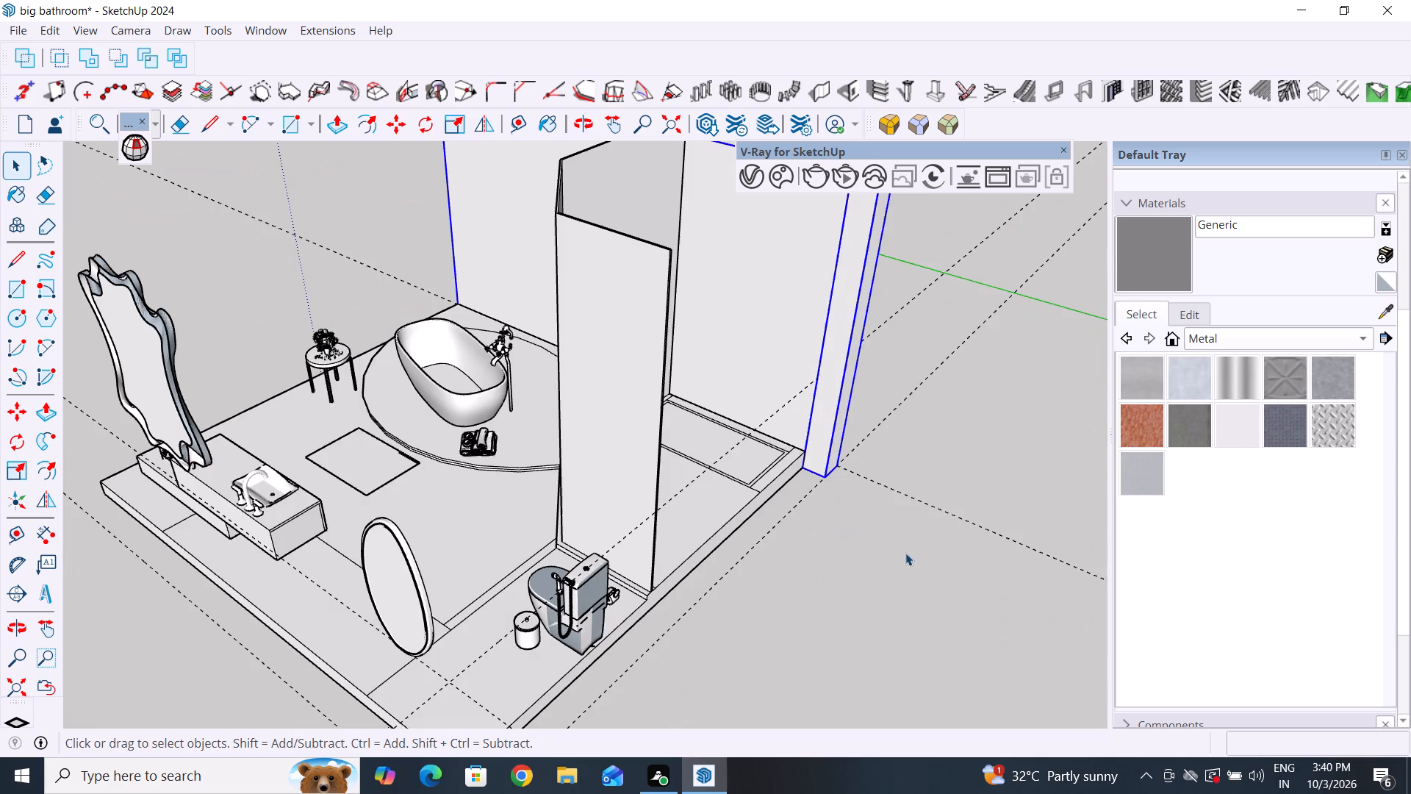
# Move the grouped wall about 40" straight outward from the slab edge behind the shower, along the guide line.
pyautogui.click(958, 450)
pyautogui.click(819, 419)
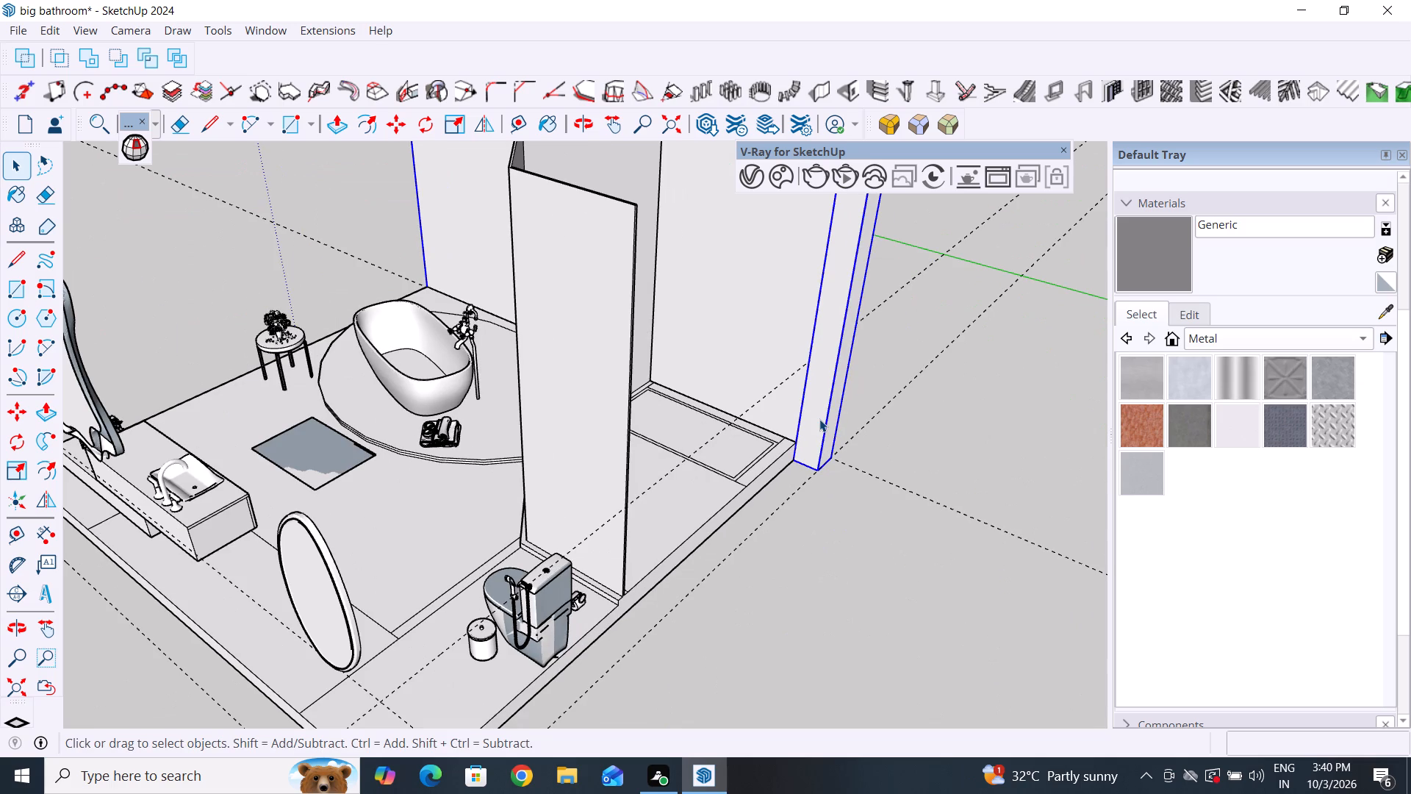
pyautogui.scroll(-4, 842, 558)
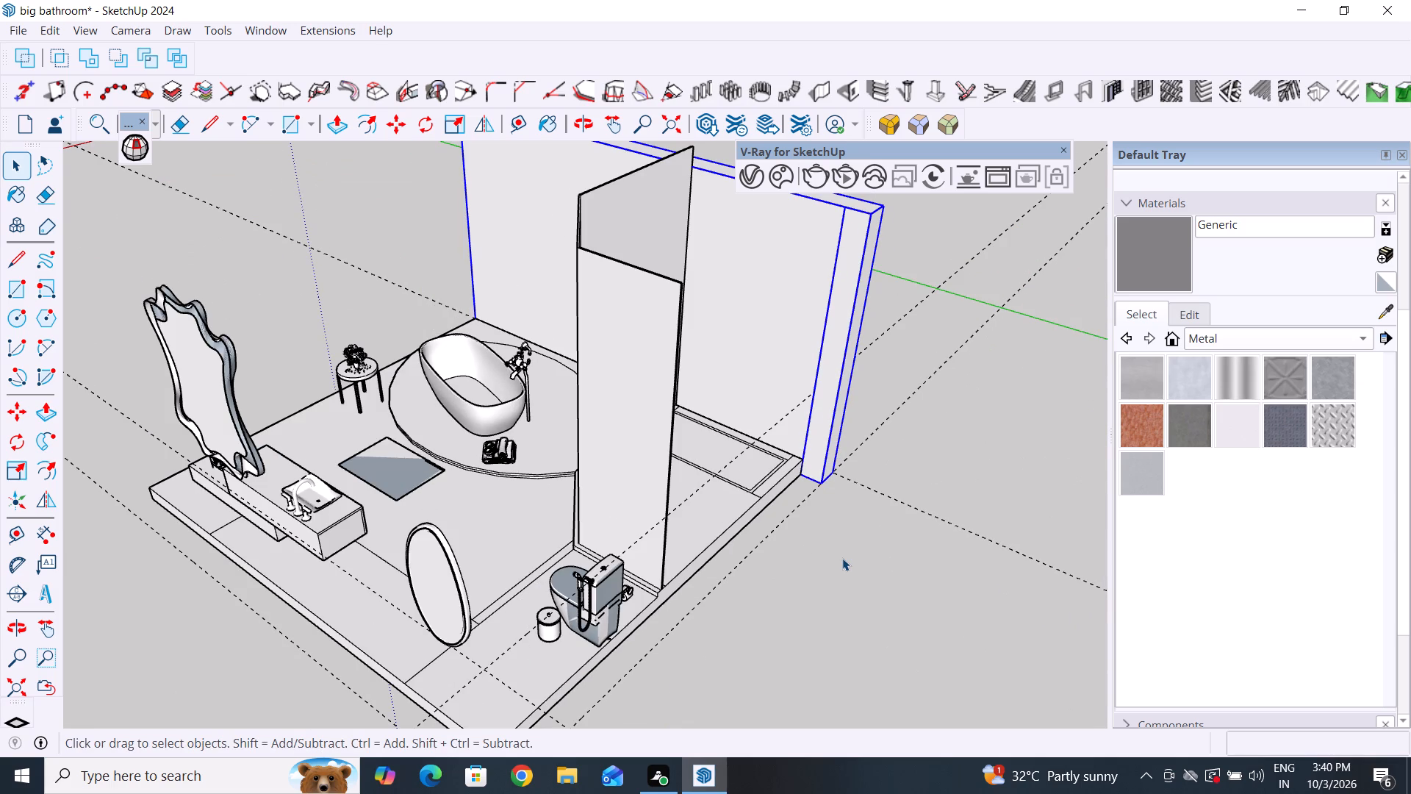
pyautogui.scroll(-3, 842, 558)
pyautogui.press('m')
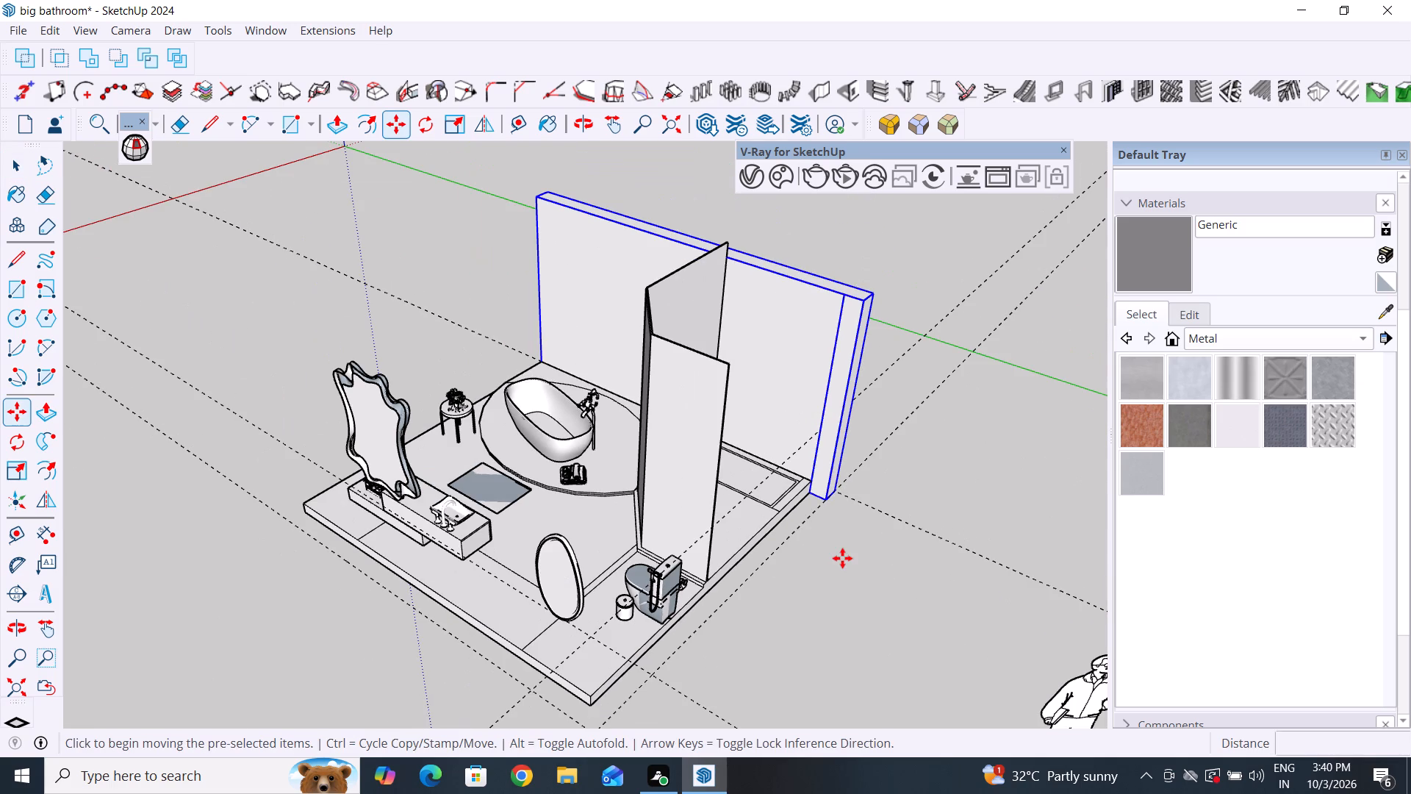
pyautogui.scroll(4, 852, 500)
pyautogui.scroll(1, 881, 437)
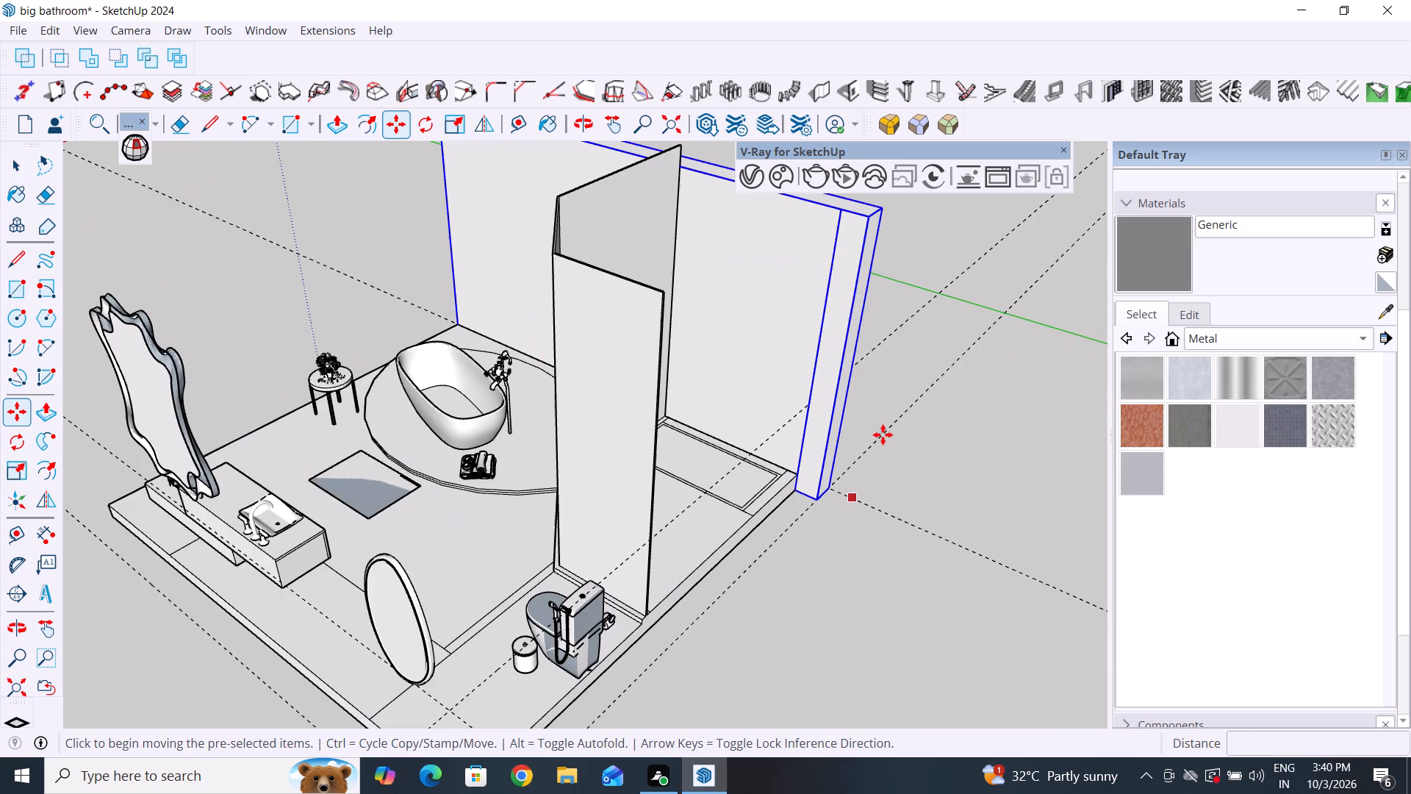
pyautogui.scroll(4, 883, 433)
pyautogui.click(813, 512)
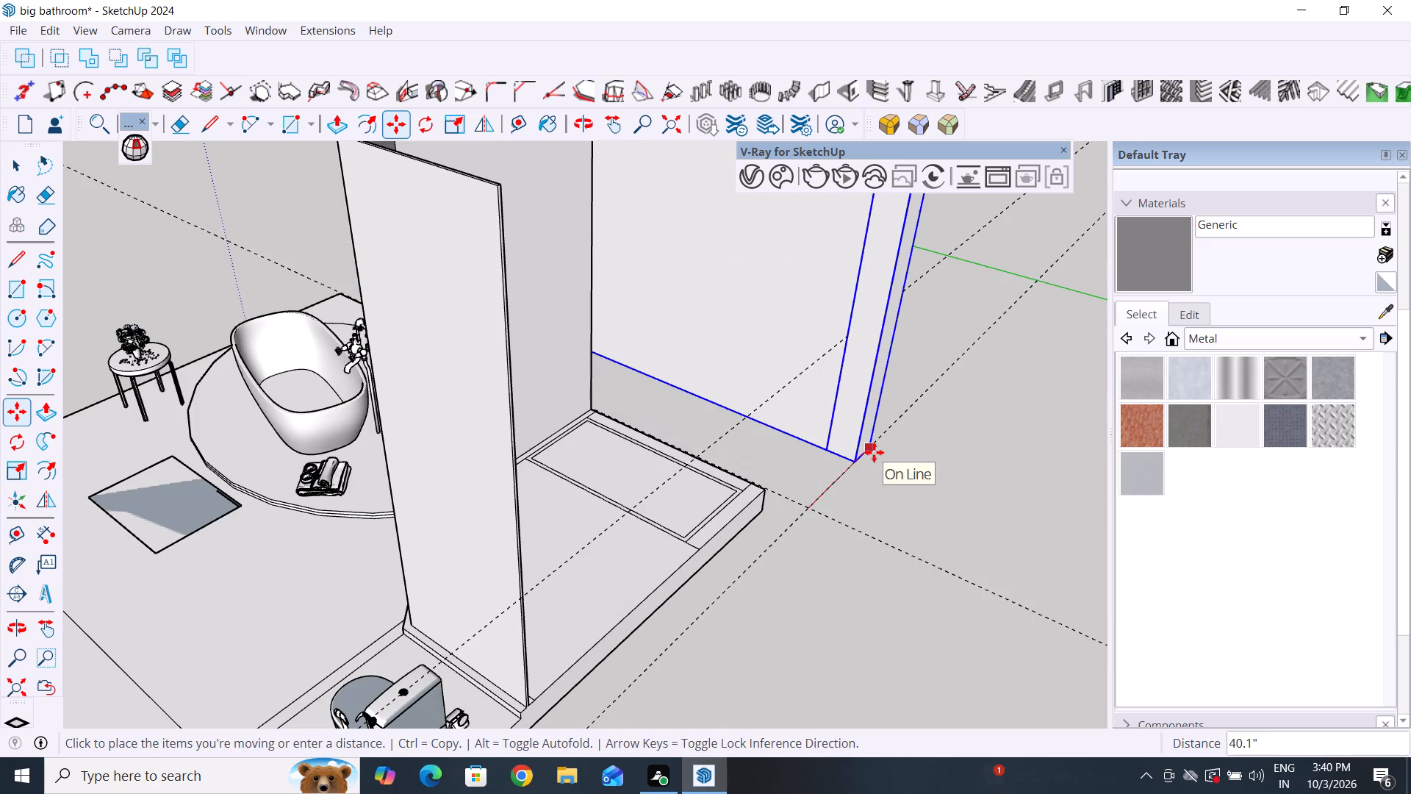
pyautogui.click(874, 452)
pyautogui.click(10, 166)
pyautogui.click(908, 587)
# Explode the moved wall's group into loose geometry.
pyautogui.scroll(-2, 704, 587)
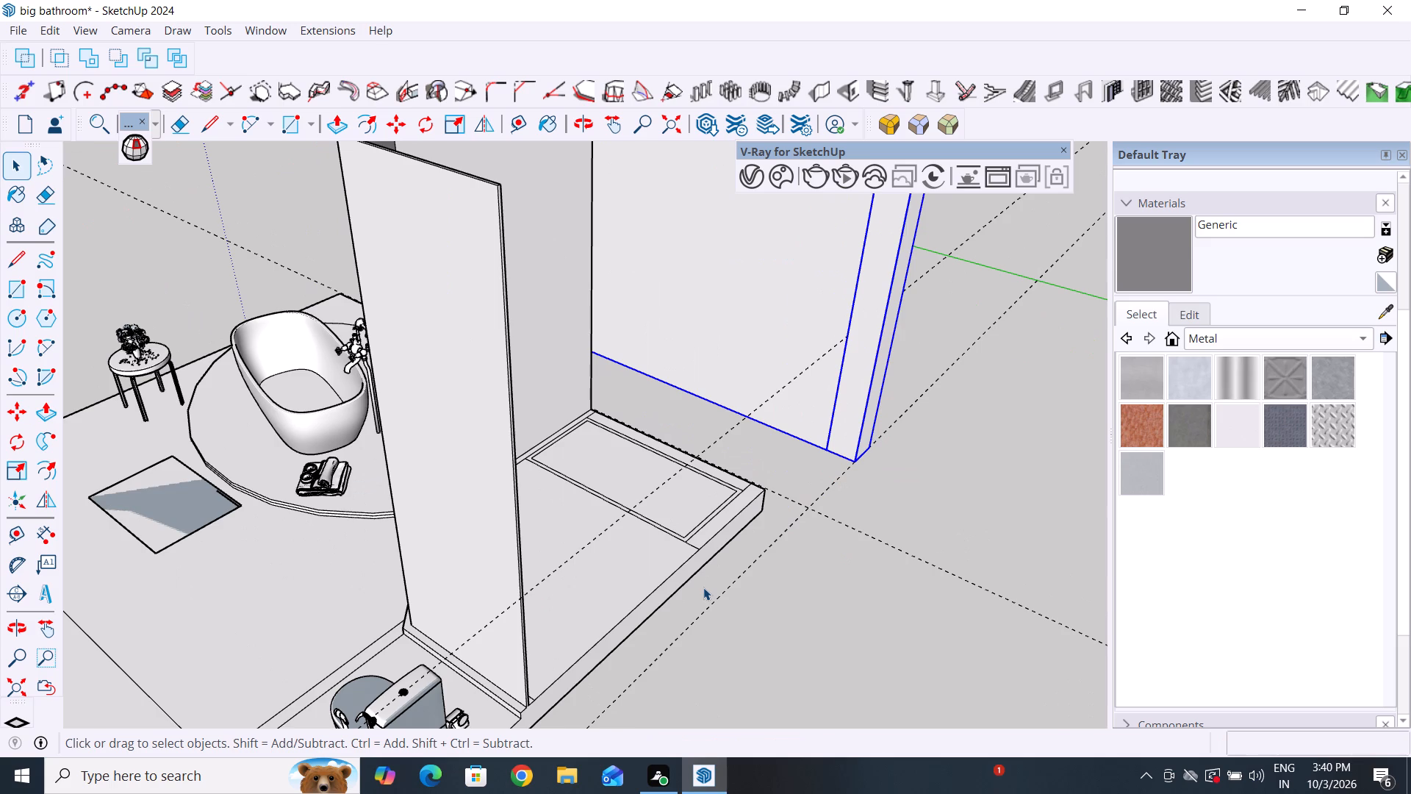
pyautogui.scroll(-14, 703, 587)
pyautogui.moveTo(710, 591); pyautogui.dragTo(836, 581, button='middle')
pyautogui.scroll(5, 765, 331)
pyautogui.click(766, 330)
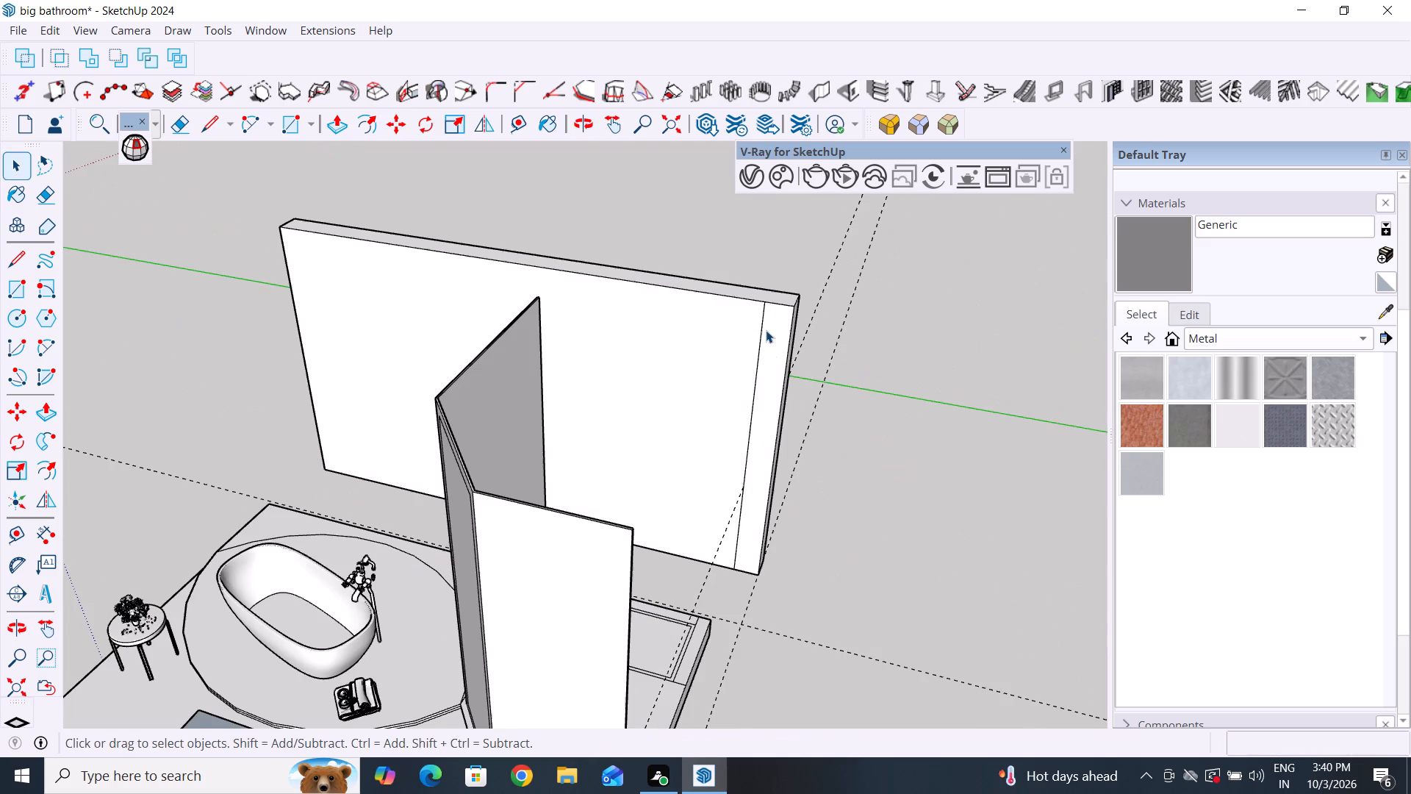
pyautogui.rightClick(766, 330)
pyautogui.click(817, 126)
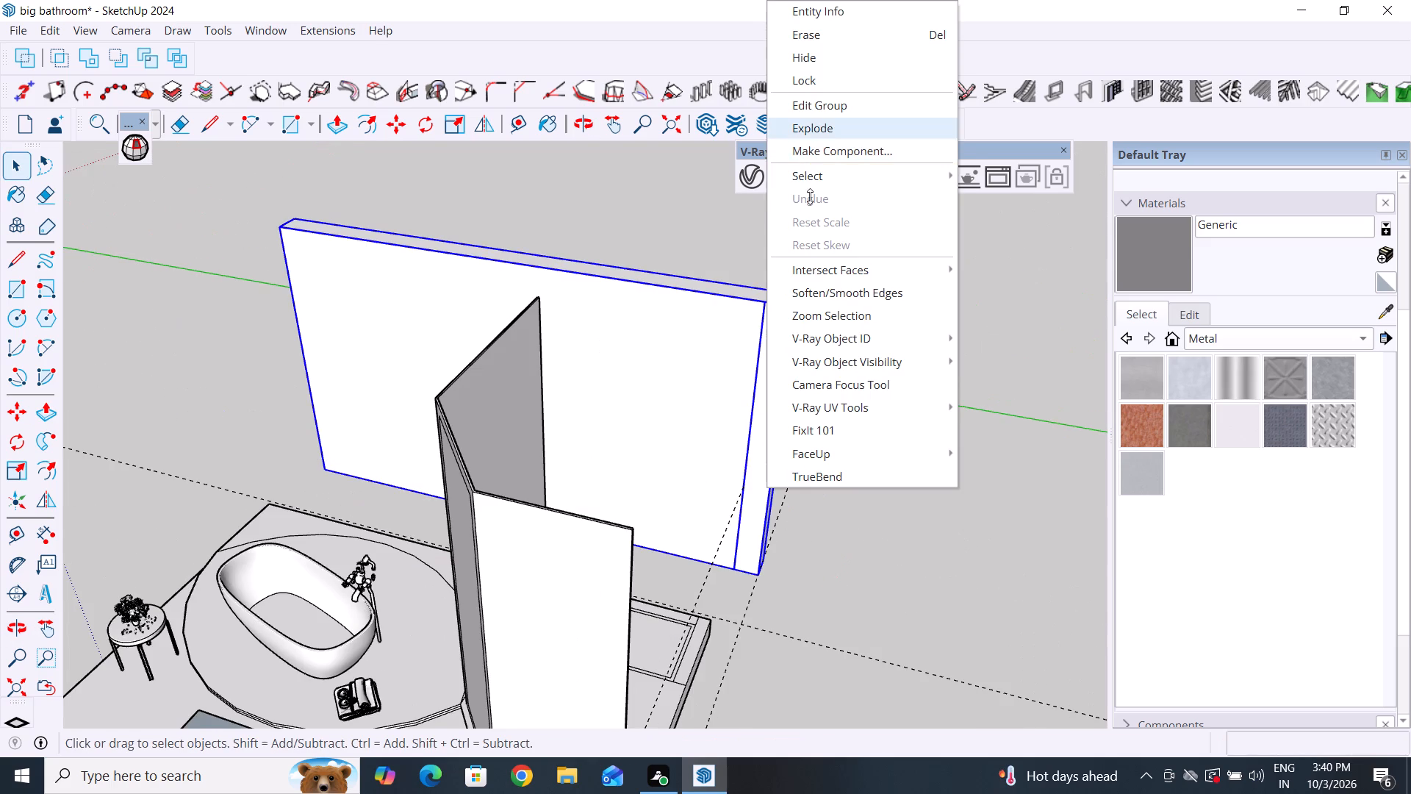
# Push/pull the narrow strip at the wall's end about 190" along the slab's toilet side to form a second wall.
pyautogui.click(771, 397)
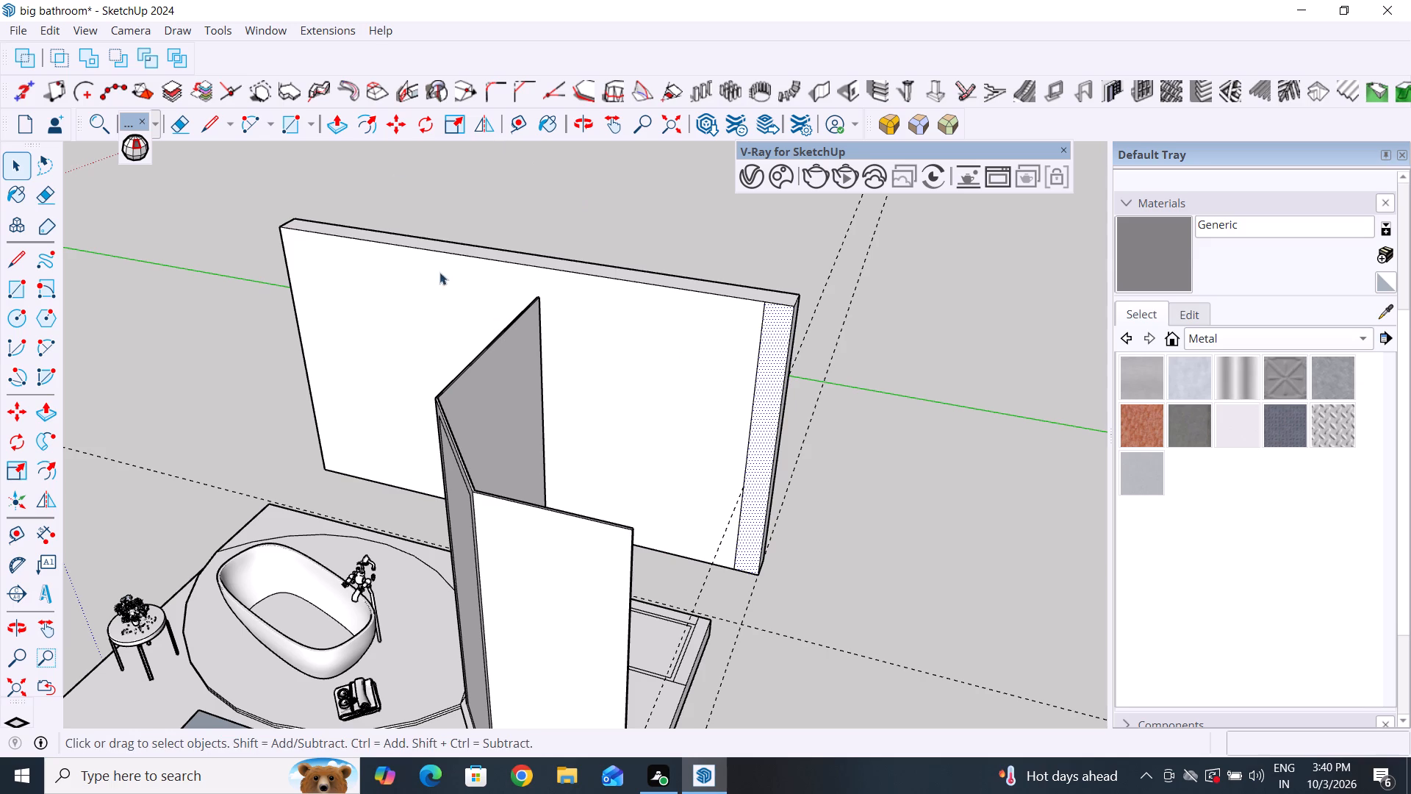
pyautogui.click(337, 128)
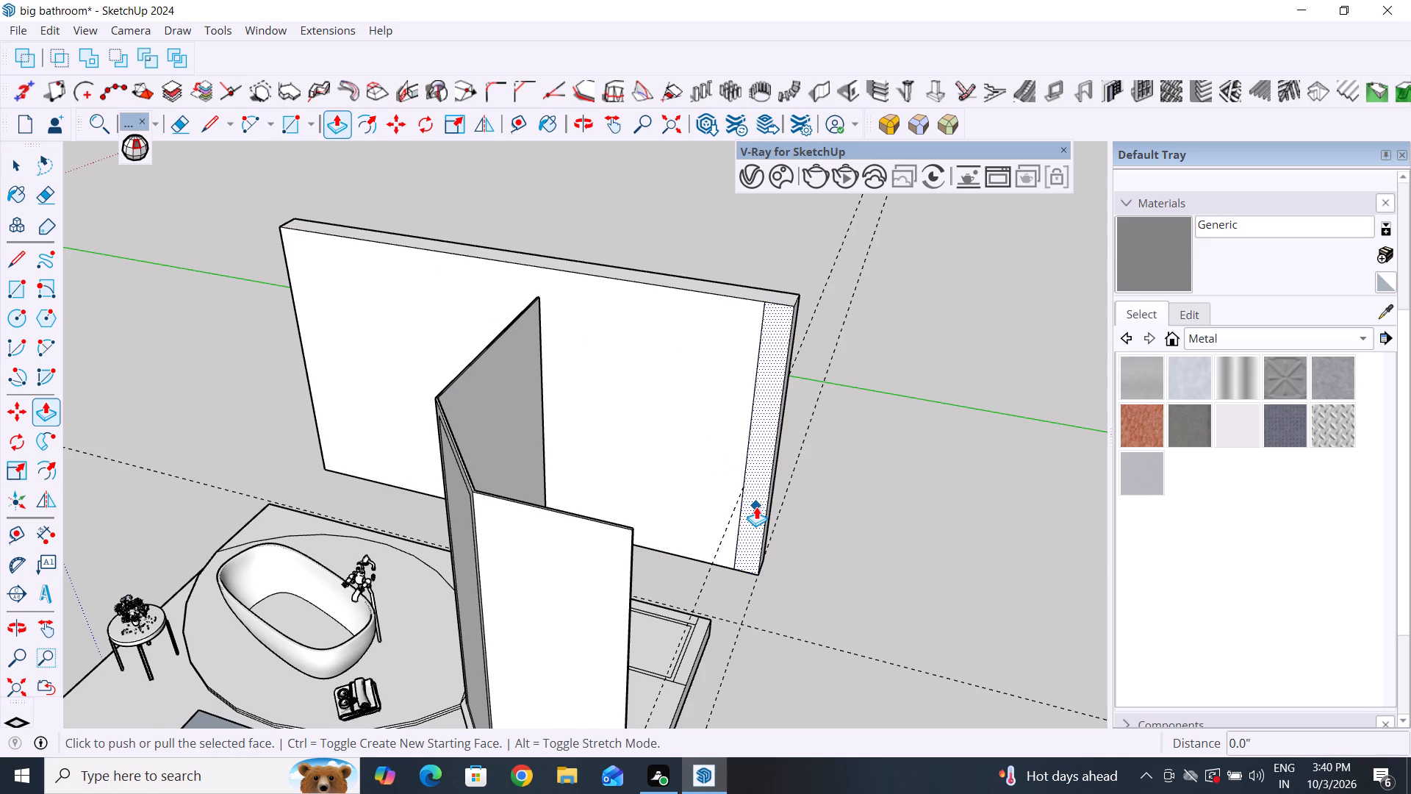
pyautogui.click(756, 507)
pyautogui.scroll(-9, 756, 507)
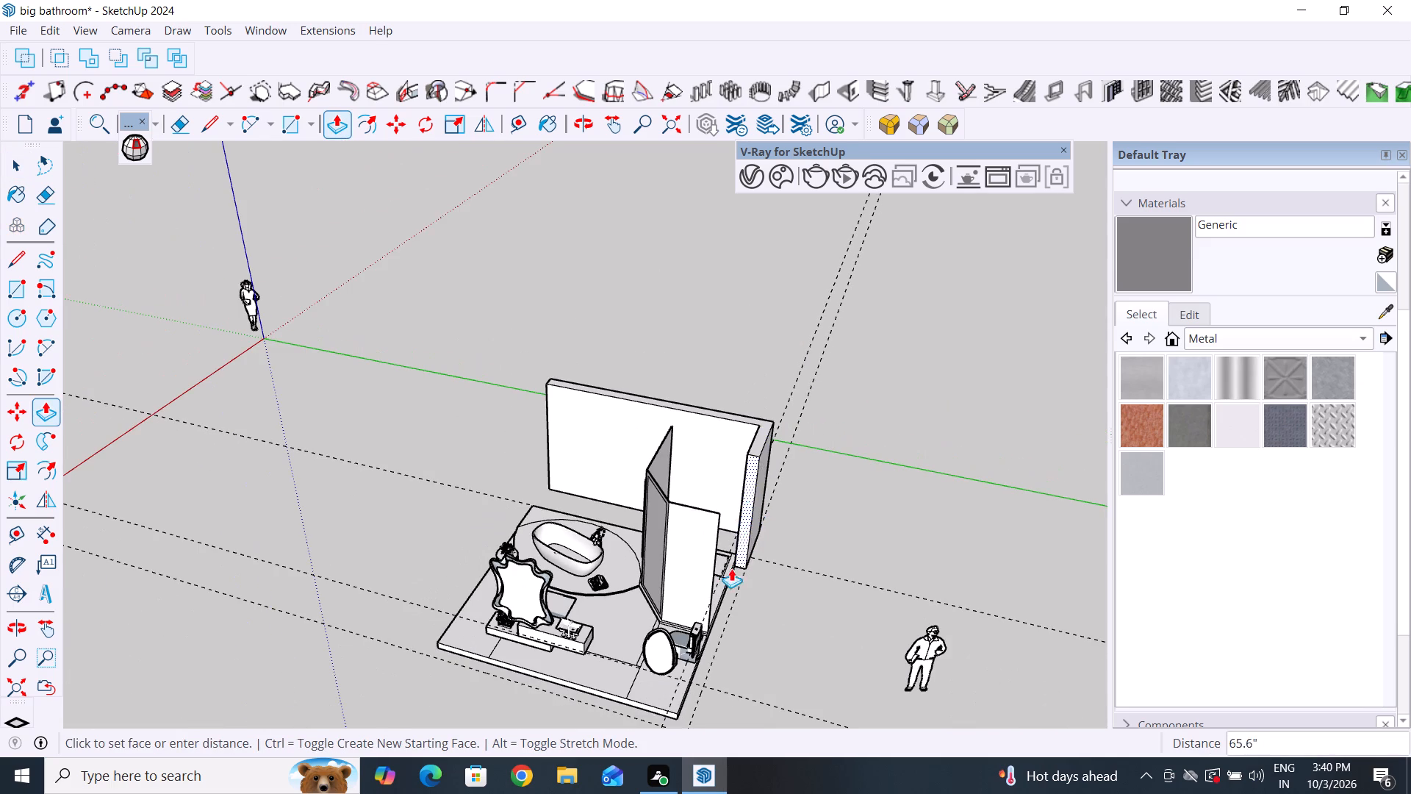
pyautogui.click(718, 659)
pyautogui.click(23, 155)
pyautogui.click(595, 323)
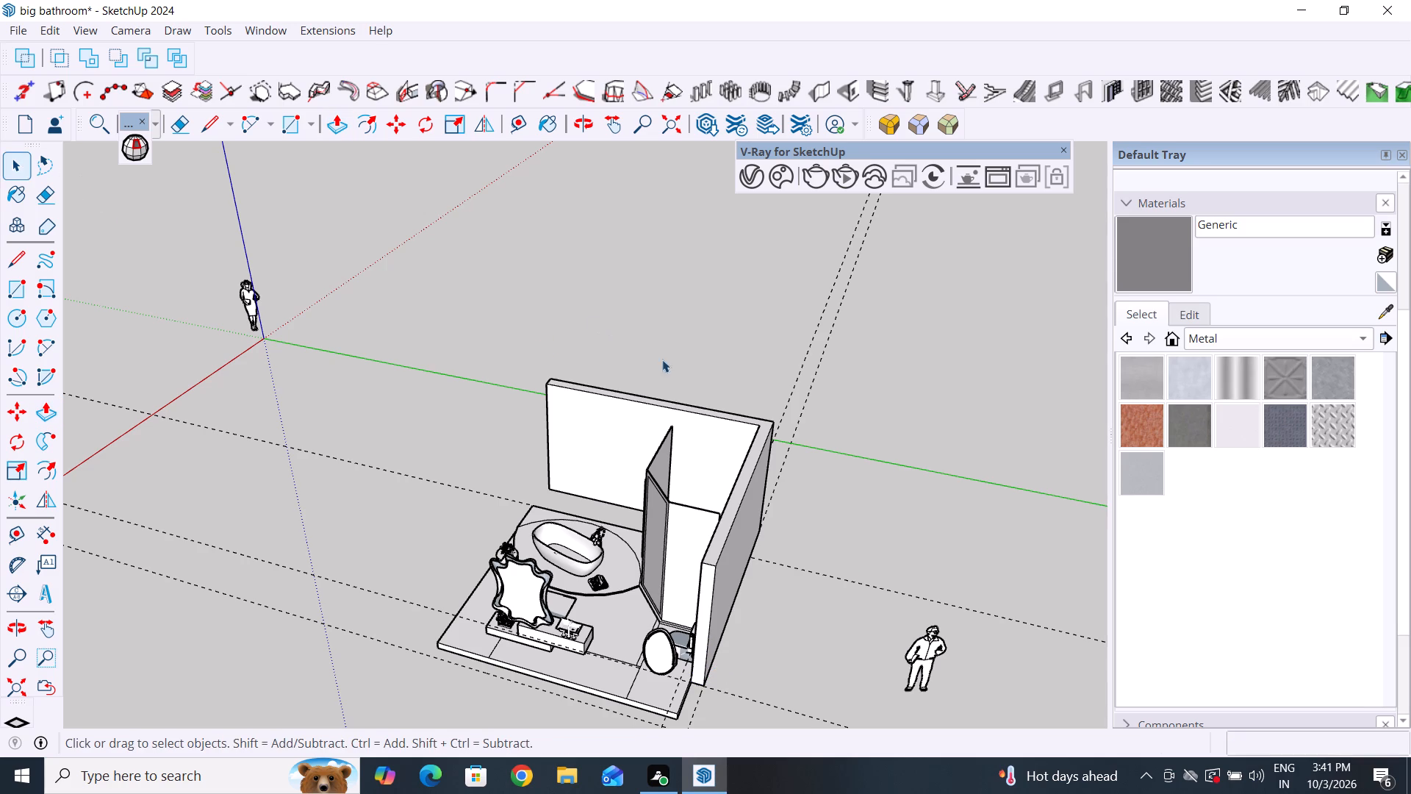
# Inspect the two joined walls from both sides and check which geometry they are connected to.
pyautogui.scroll(-5, 834, 597)
pyautogui.moveTo(847, 606); pyautogui.dragTo(1009, 517, button='middle')
pyautogui.moveTo(602, 579); pyautogui.dragTo(1046, 698, button='middle')
pyautogui.scroll(3, 503, 464)
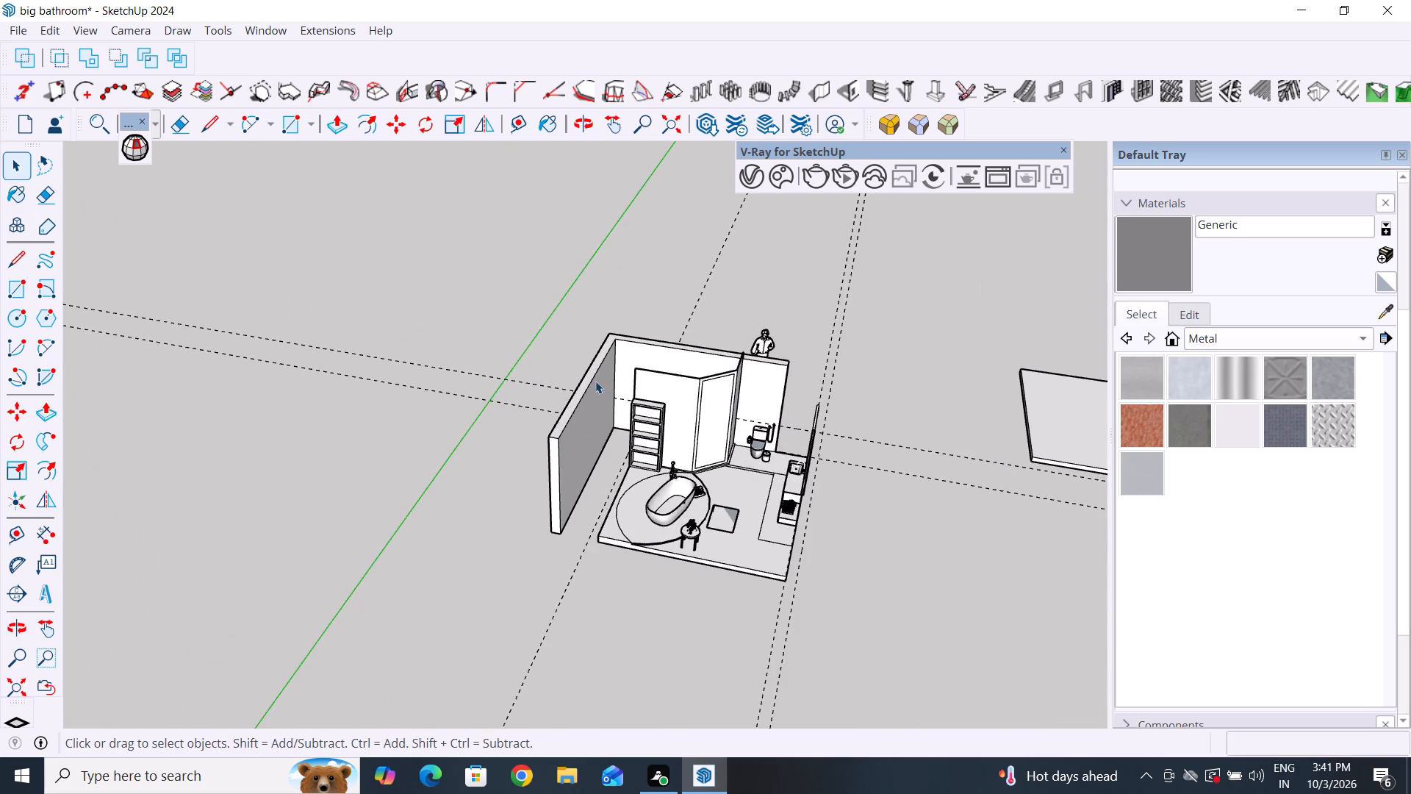
pyautogui.scroll(4, 595, 351)
pyautogui.tripleClick(647, 341)
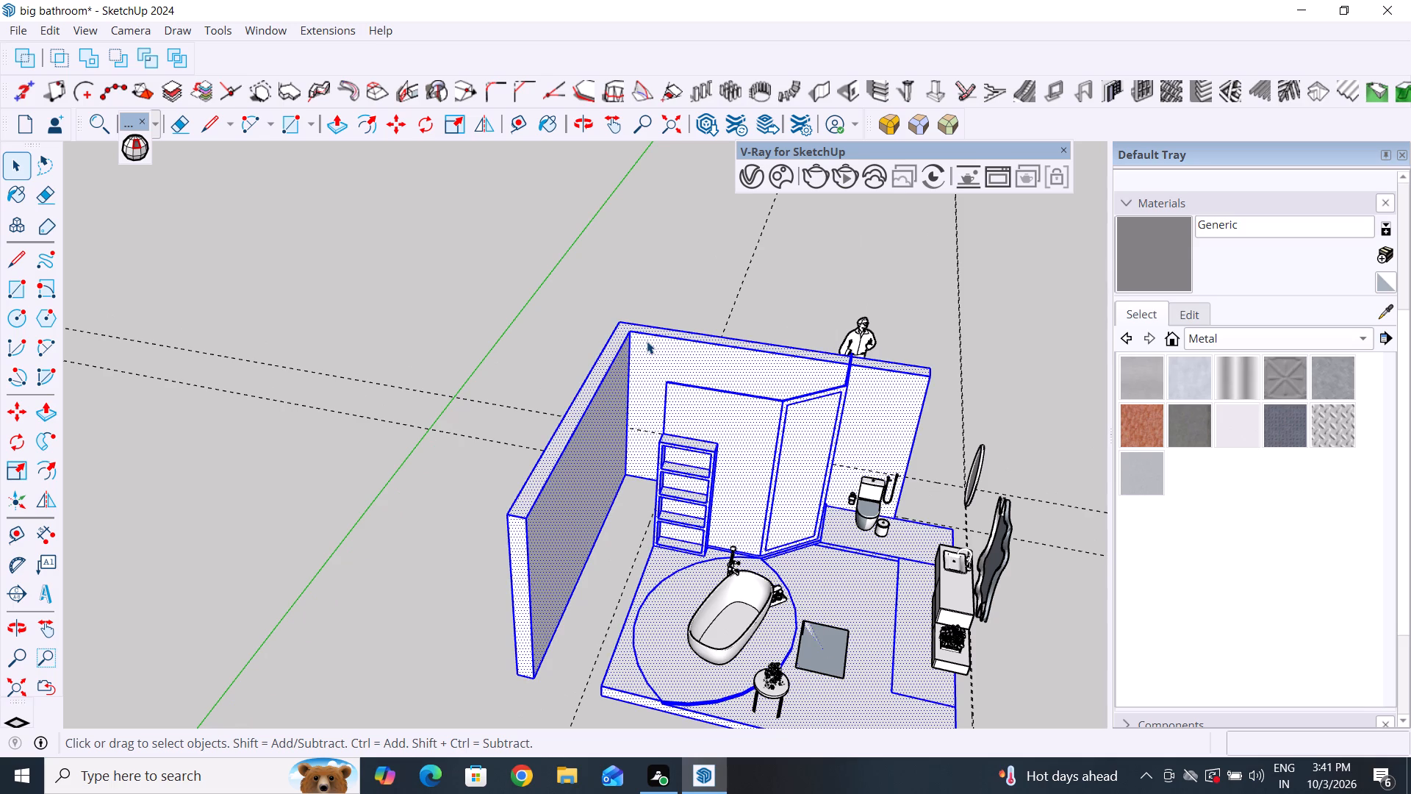
pyautogui.click(931, 338)
pyautogui.moveTo(990, 457); pyautogui.dragTo(611, 455, button='middle')
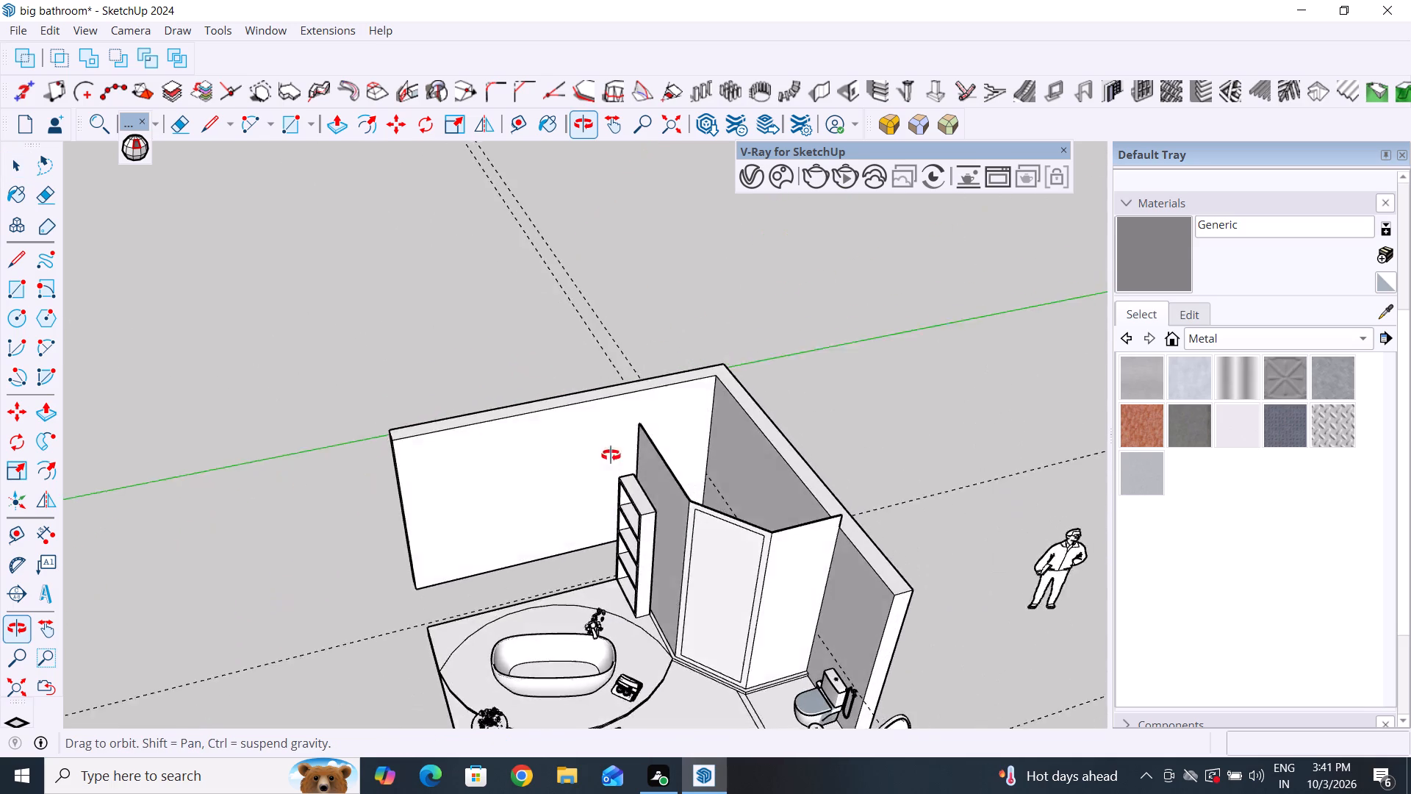
pyautogui.moveTo(611, 455); pyautogui.dragTo(606, 421, button='middle')
pyautogui.scroll(-5, 853, 465)
pyautogui.moveTo(892, 537); pyautogui.dragTo(742, 539, button='middle')
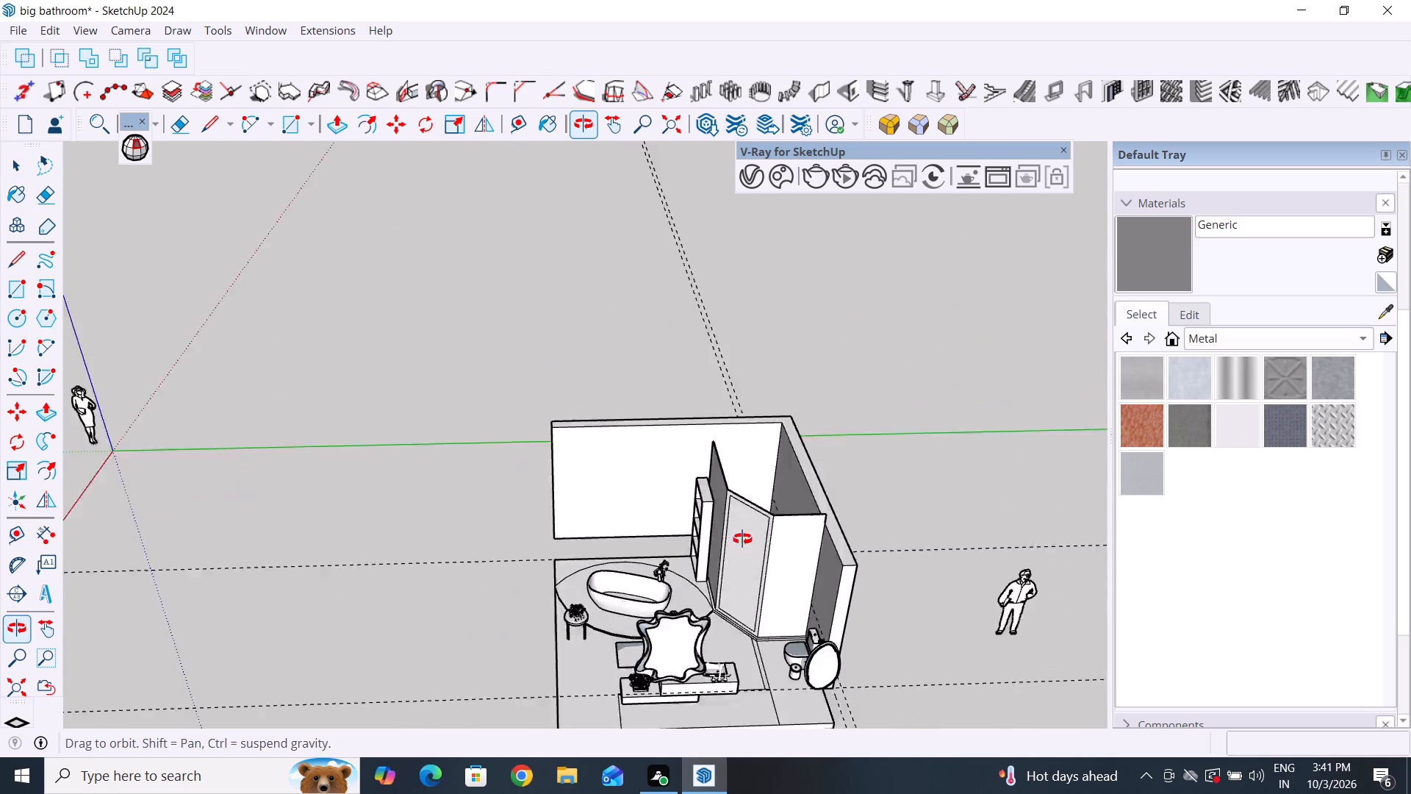
pyautogui.moveTo(742, 539); pyautogui.dragTo(772, 548, button='middle')
pyautogui.scroll(3, 772, 547)
pyautogui.scroll(-5, 772, 547)
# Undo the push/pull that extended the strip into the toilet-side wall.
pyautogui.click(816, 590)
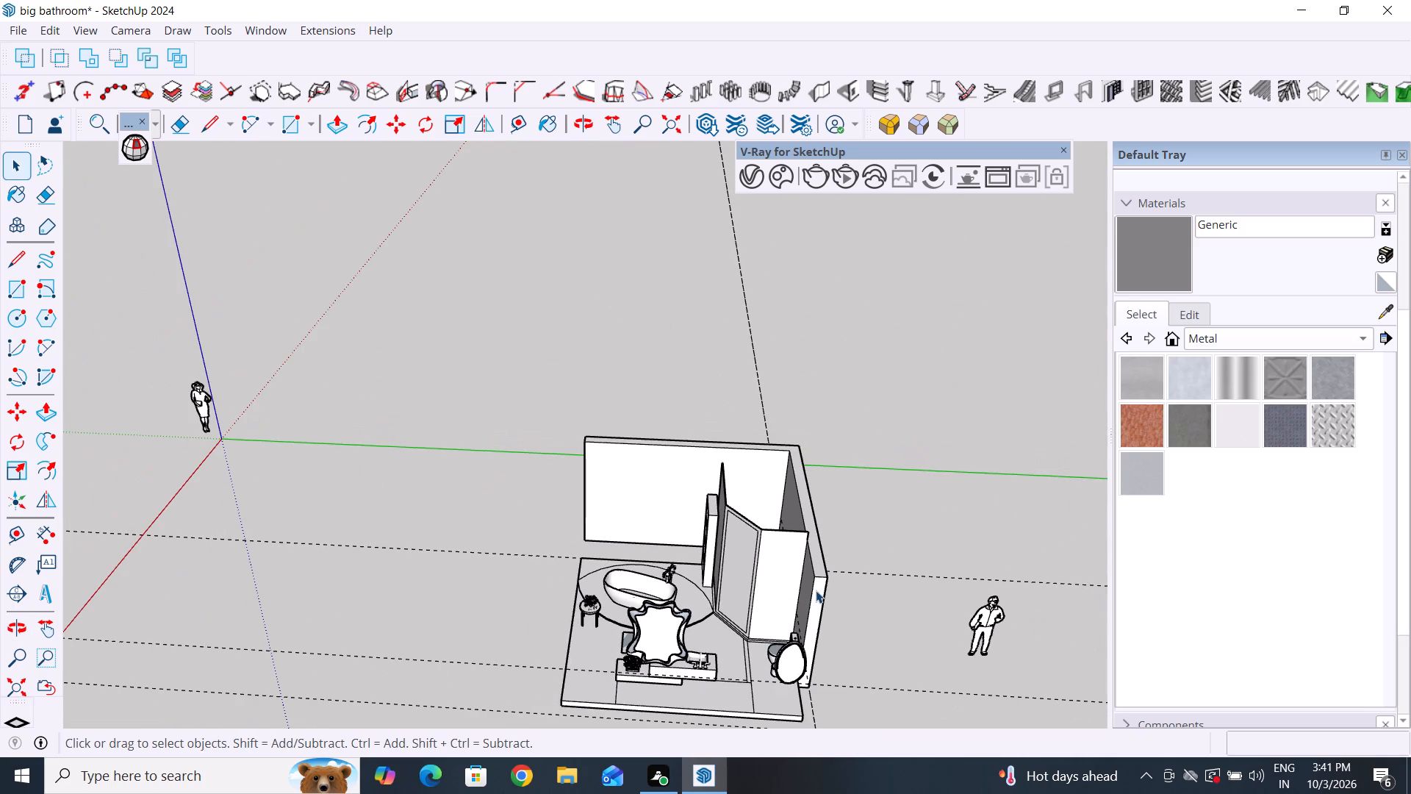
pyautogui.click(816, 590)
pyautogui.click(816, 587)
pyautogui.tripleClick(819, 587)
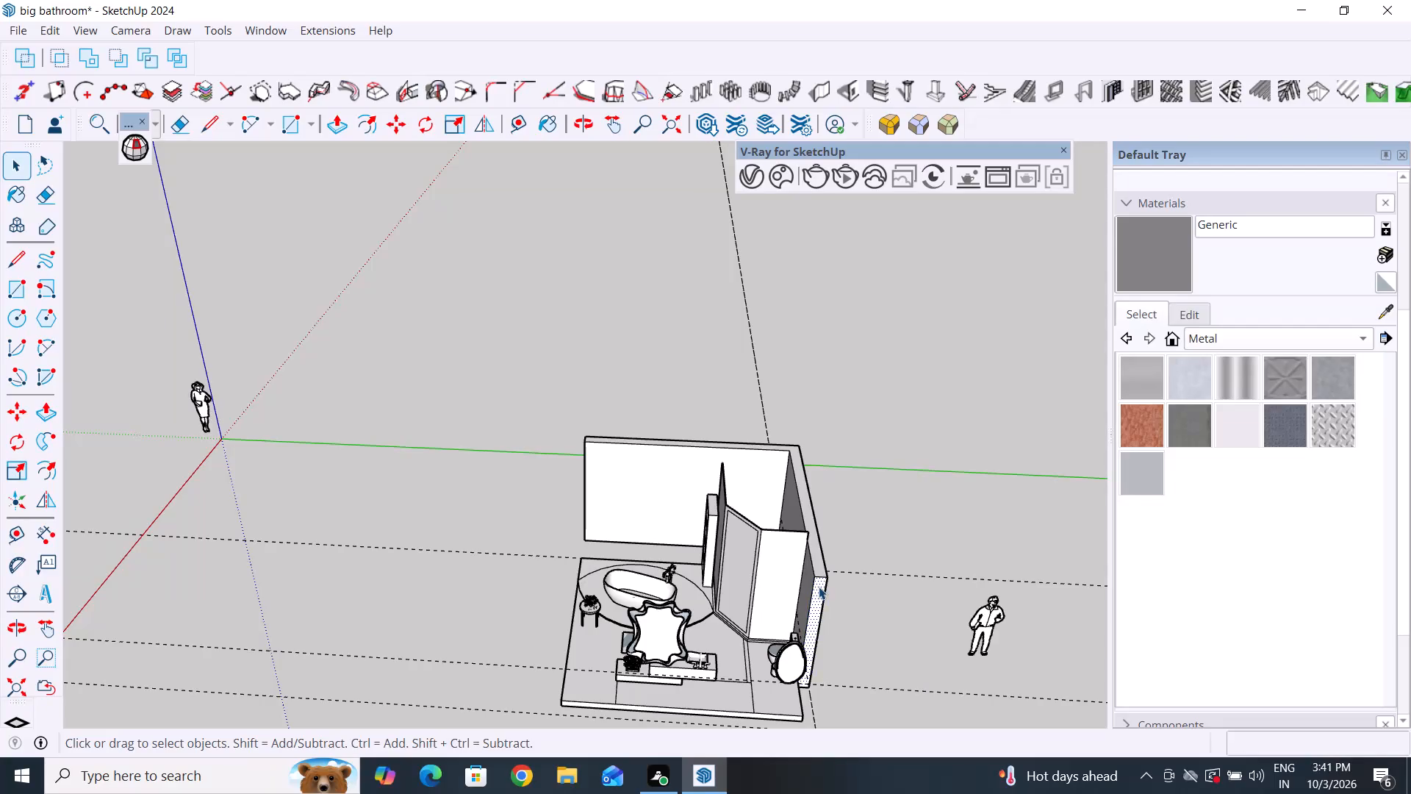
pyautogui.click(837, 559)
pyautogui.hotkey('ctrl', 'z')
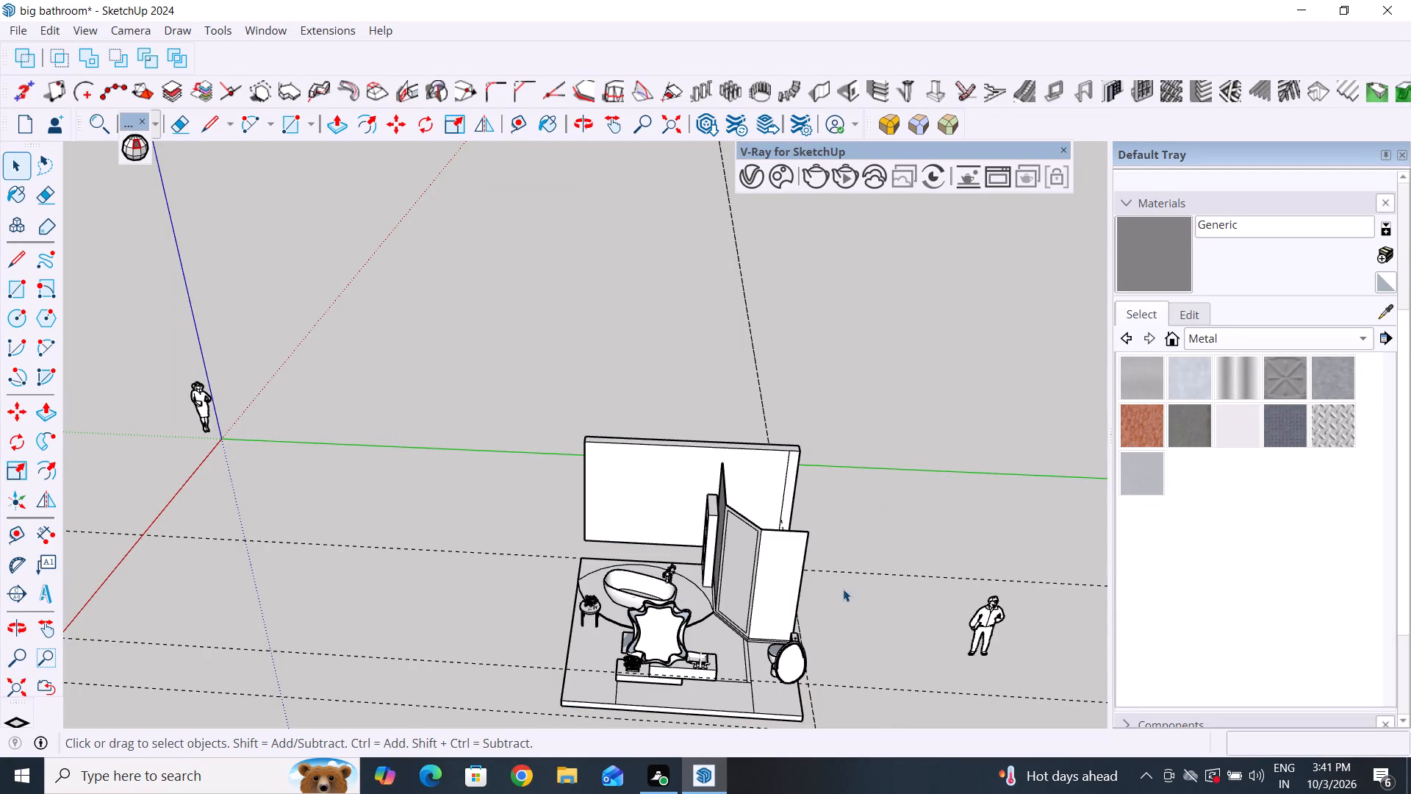
# Examine the detached wall's end strip and its gap to the slab corner from several angles.
pyautogui.scroll(-5, 842, 581)
pyautogui.moveTo(833, 603); pyautogui.dragTo(536, 540, button='middle')
pyautogui.scroll(-5, 620, 479)
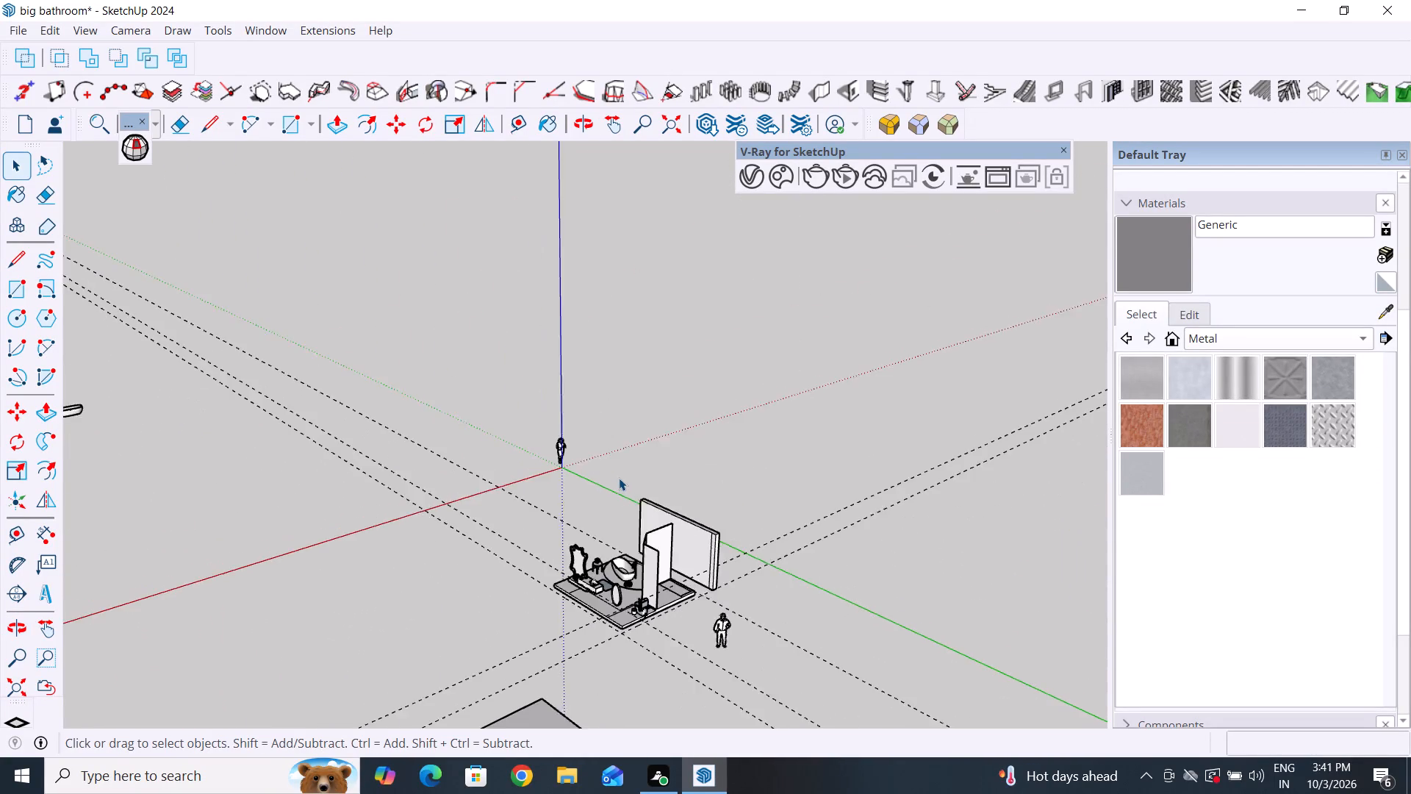
pyautogui.scroll(18, 689, 582)
pyautogui.moveTo(685, 584); pyautogui.dragTo(575, 677, button='middle')
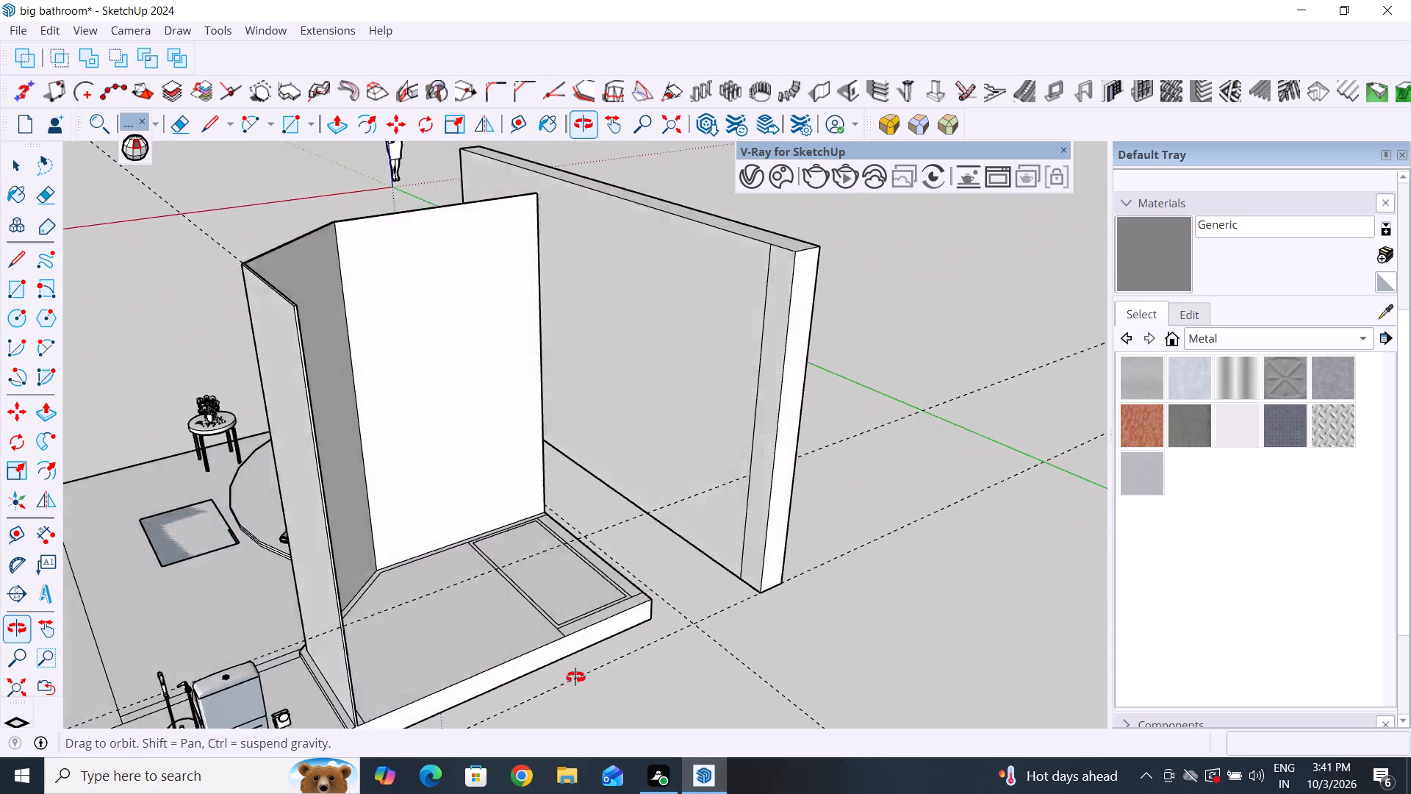
pyautogui.moveTo(575, 677); pyautogui.dragTo(567, 683, button='middle')
pyautogui.scroll(4, 661, 505)
pyautogui.scroll(-12, 673, 514)
pyautogui.moveTo(673, 514); pyautogui.dragTo(681, 575, button='middle')
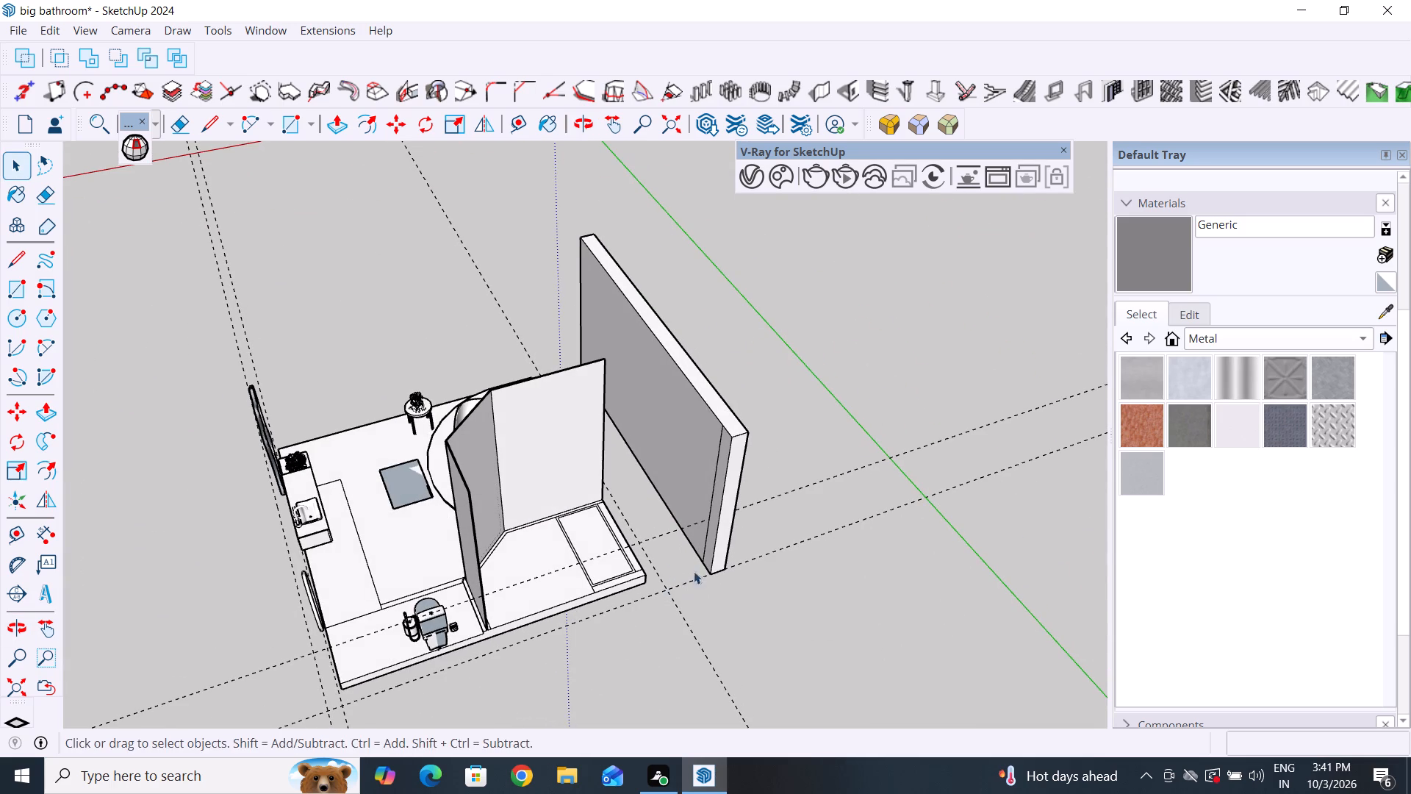
pyautogui.moveTo(750, 565); pyautogui.dragTo(894, 525, button='middle')
pyautogui.scroll(3, 713, 463)
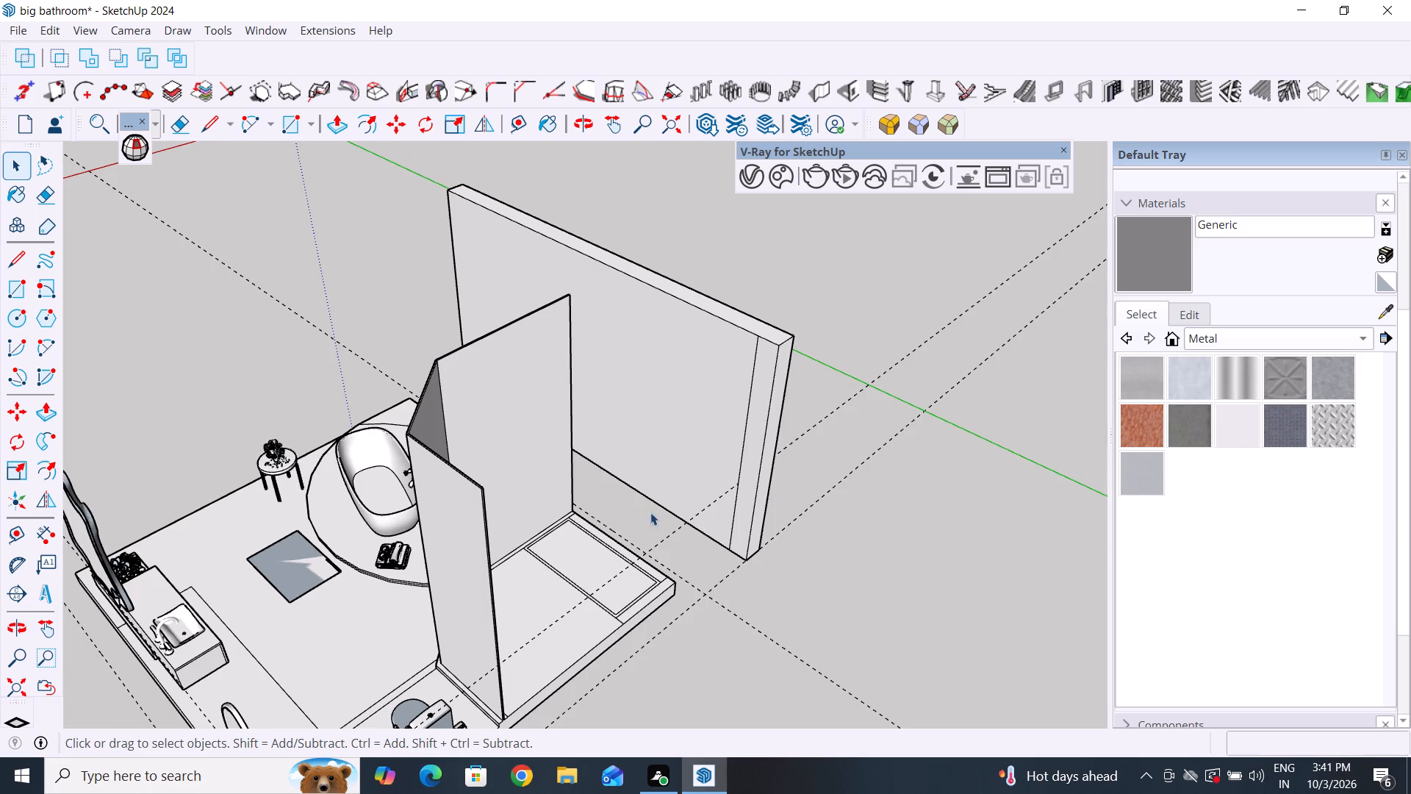
pyautogui.scroll(4, 648, 515)
pyautogui.moveTo(680, 532); pyautogui.dragTo(717, 520, button='middle')
pyautogui.scroll(-6, 688, 560)
pyautogui.scroll(3, 758, 401)
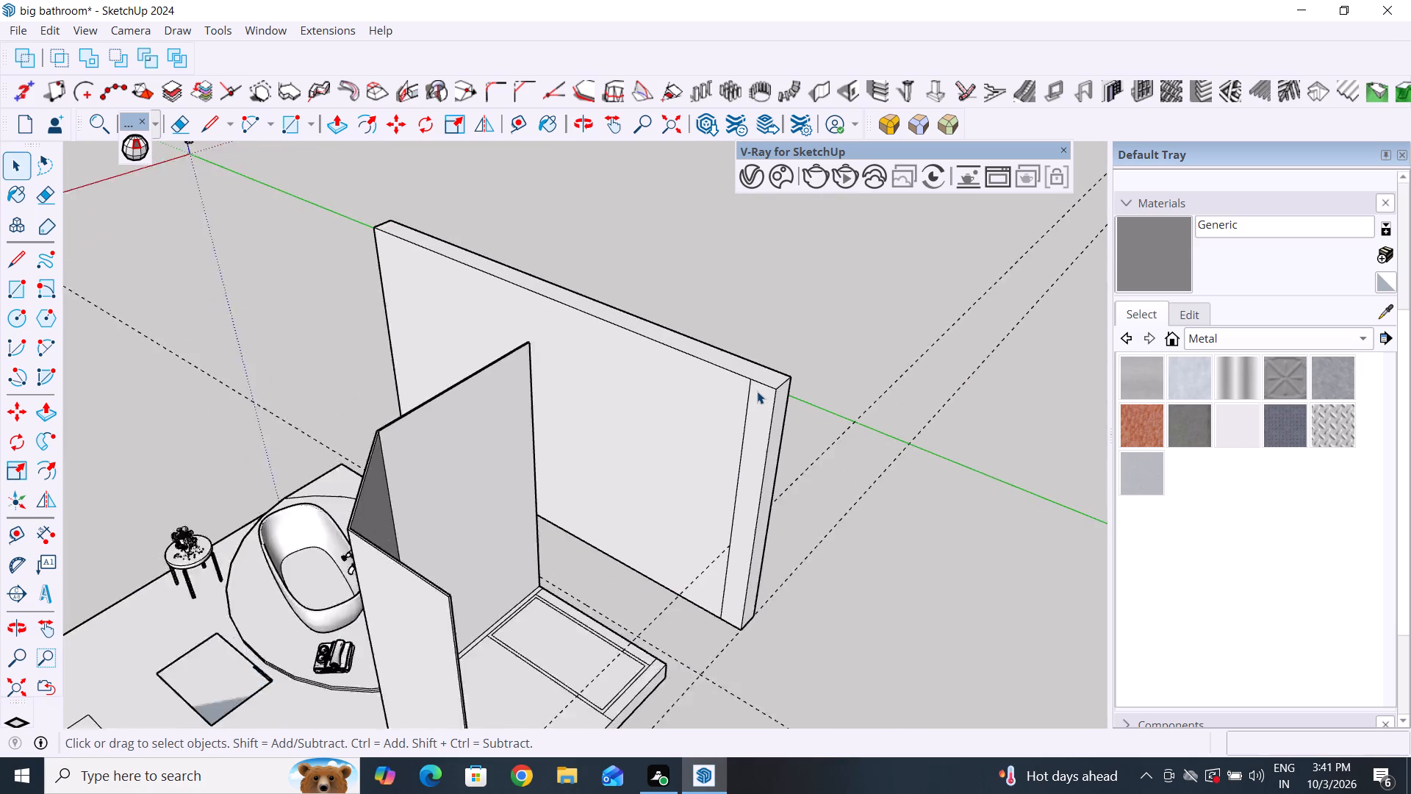
pyautogui.scroll(6, 757, 391)
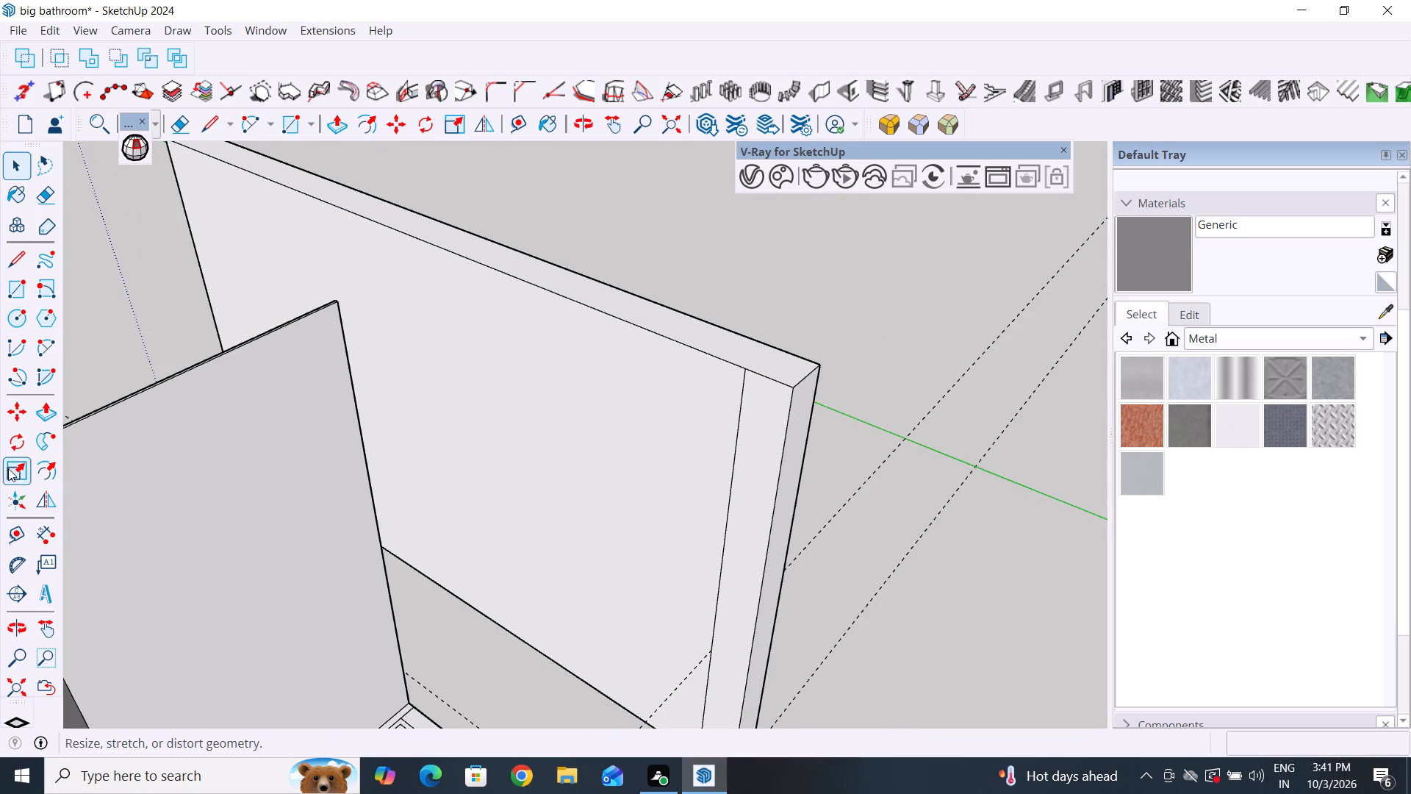
# Erase the leftover vertical edge near the end of the detached wall's inner face.
pyautogui.click(187, 134)
pyautogui.moveTo(758, 434); pyautogui.dragTo(725, 416)
pyautogui.scroll(-5, 725, 451)
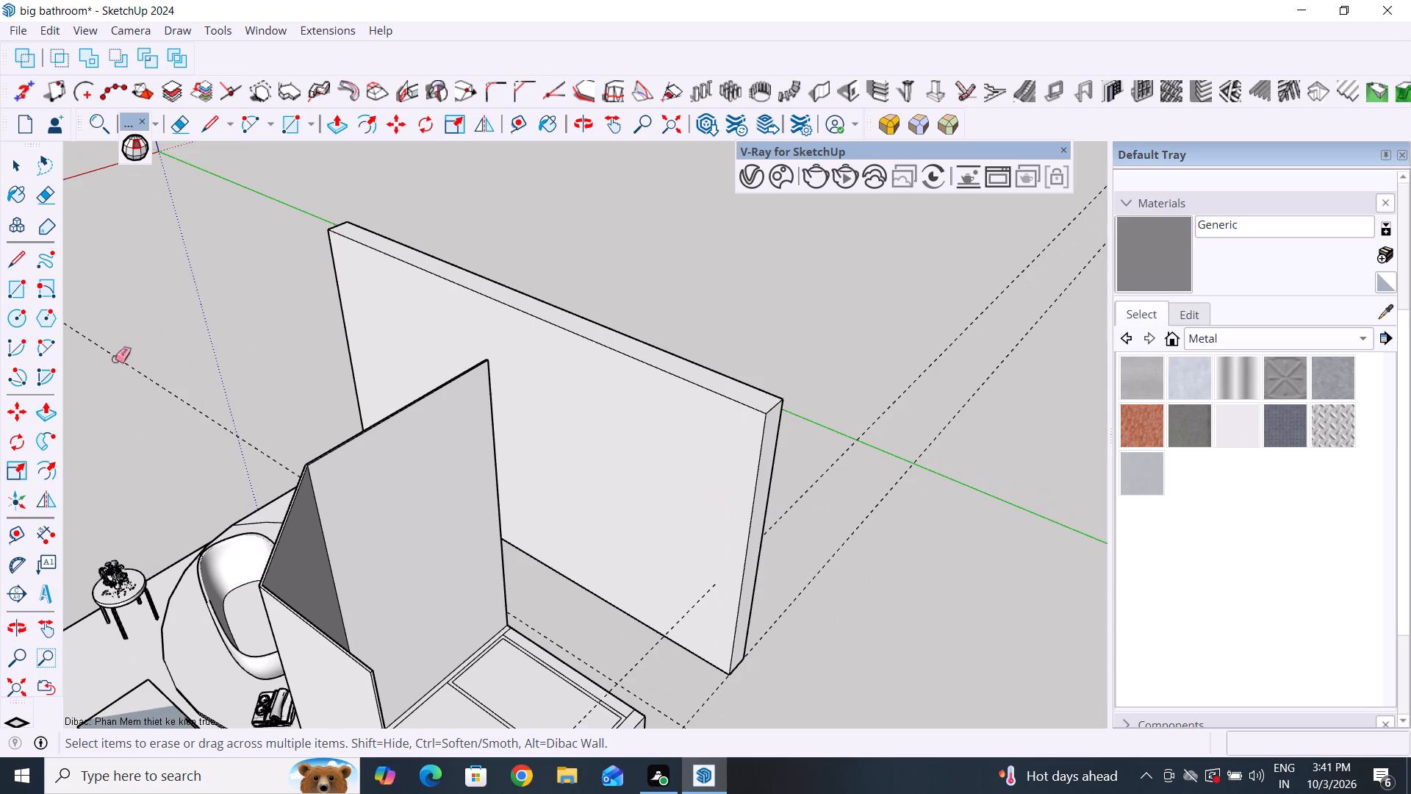
pyautogui.click(23, 173)
pyautogui.click(603, 250)
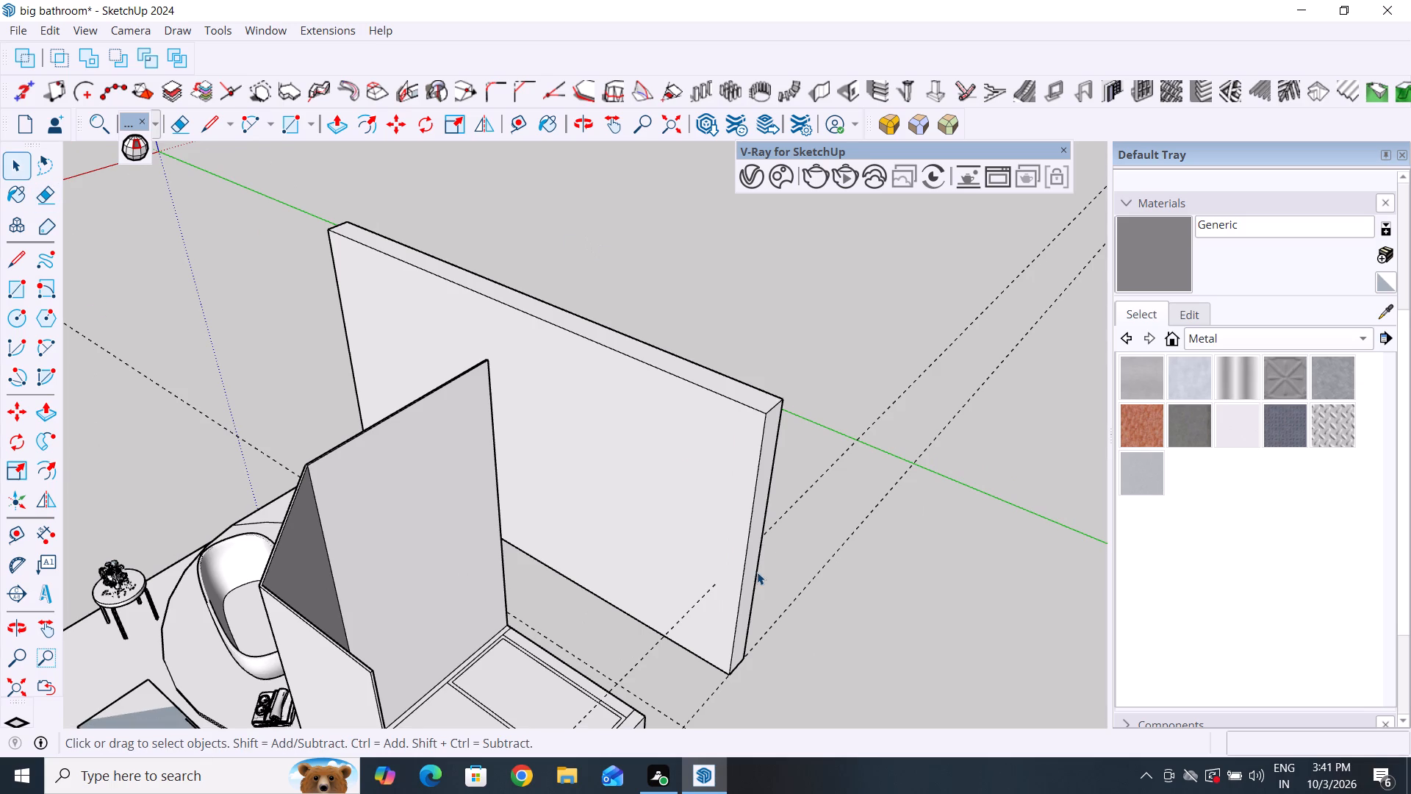
# Select all connected geometry of the detached wall and make it a group.
pyautogui.scroll(-7, 757, 572)
pyautogui.moveTo(744, 615); pyautogui.dragTo(565, 569, button='middle')
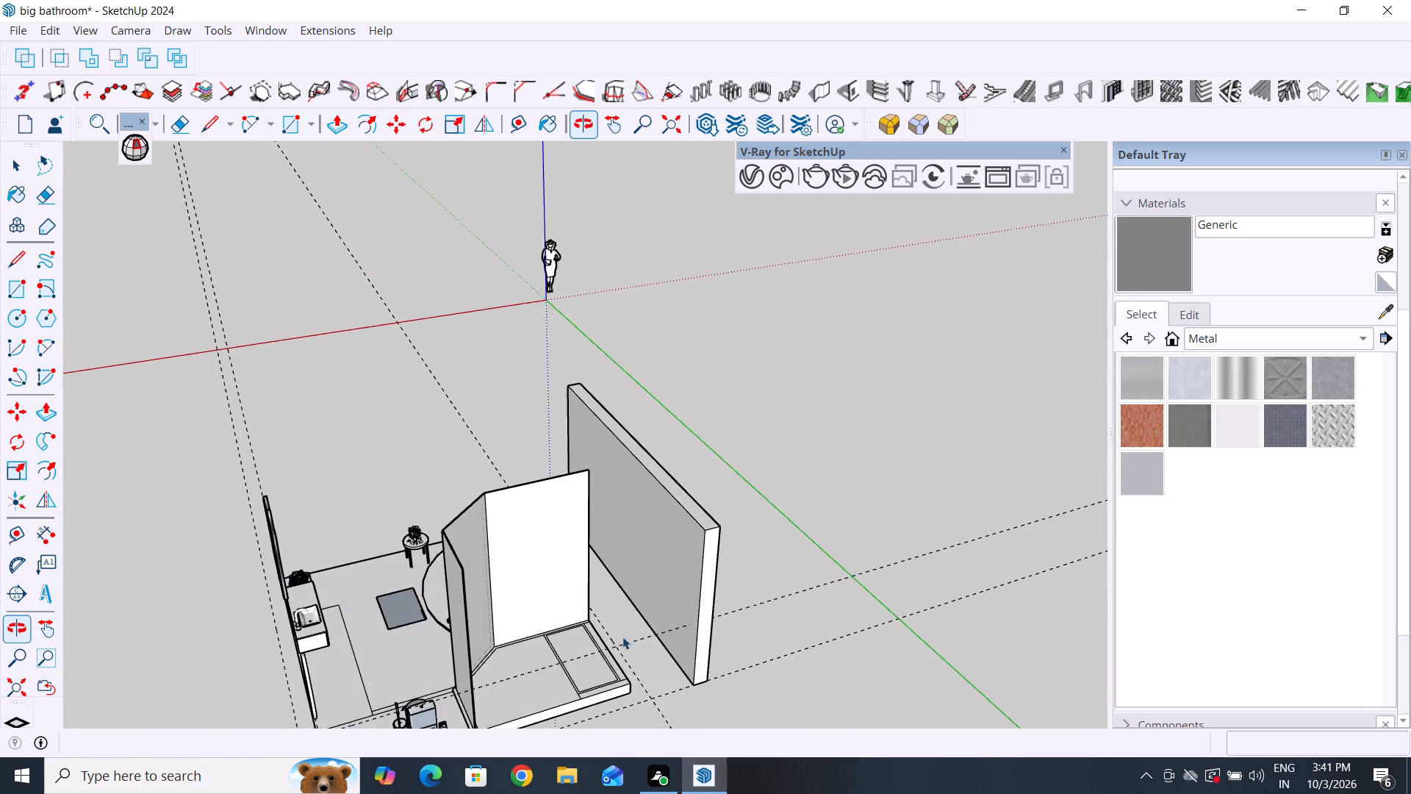
pyautogui.scroll(-5, 706, 603)
pyautogui.moveTo(673, 654); pyautogui.dragTo(964, 546, button='middle')
pyautogui.moveTo(584, 591); pyautogui.dragTo(803, 633, button='middle')
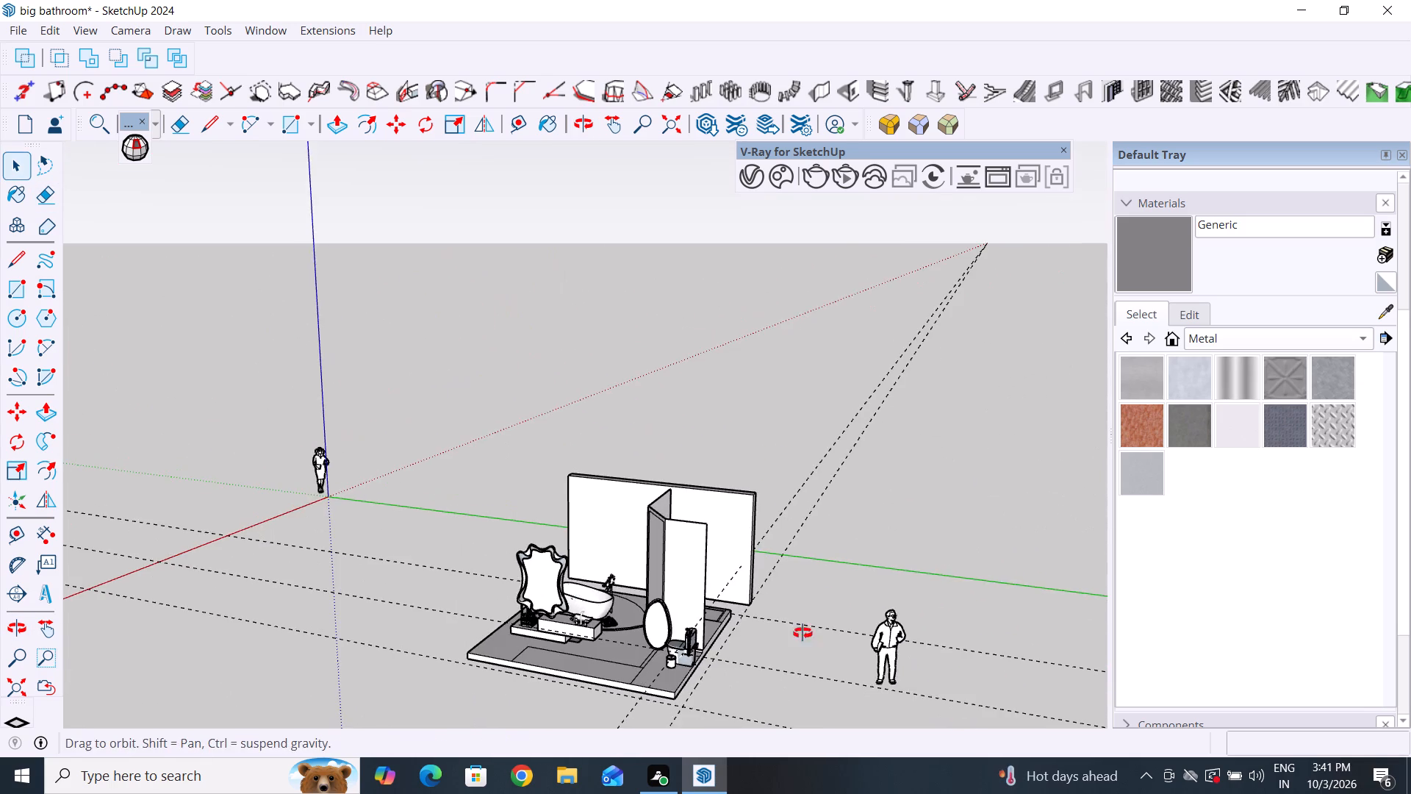
pyautogui.moveTo(803, 633); pyautogui.dragTo(1008, 619, button='middle')
pyautogui.moveTo(532, 609); pyautogui.dragTo(974, 629, button='middle')
pyautogui.scroll(6, 700, 471)
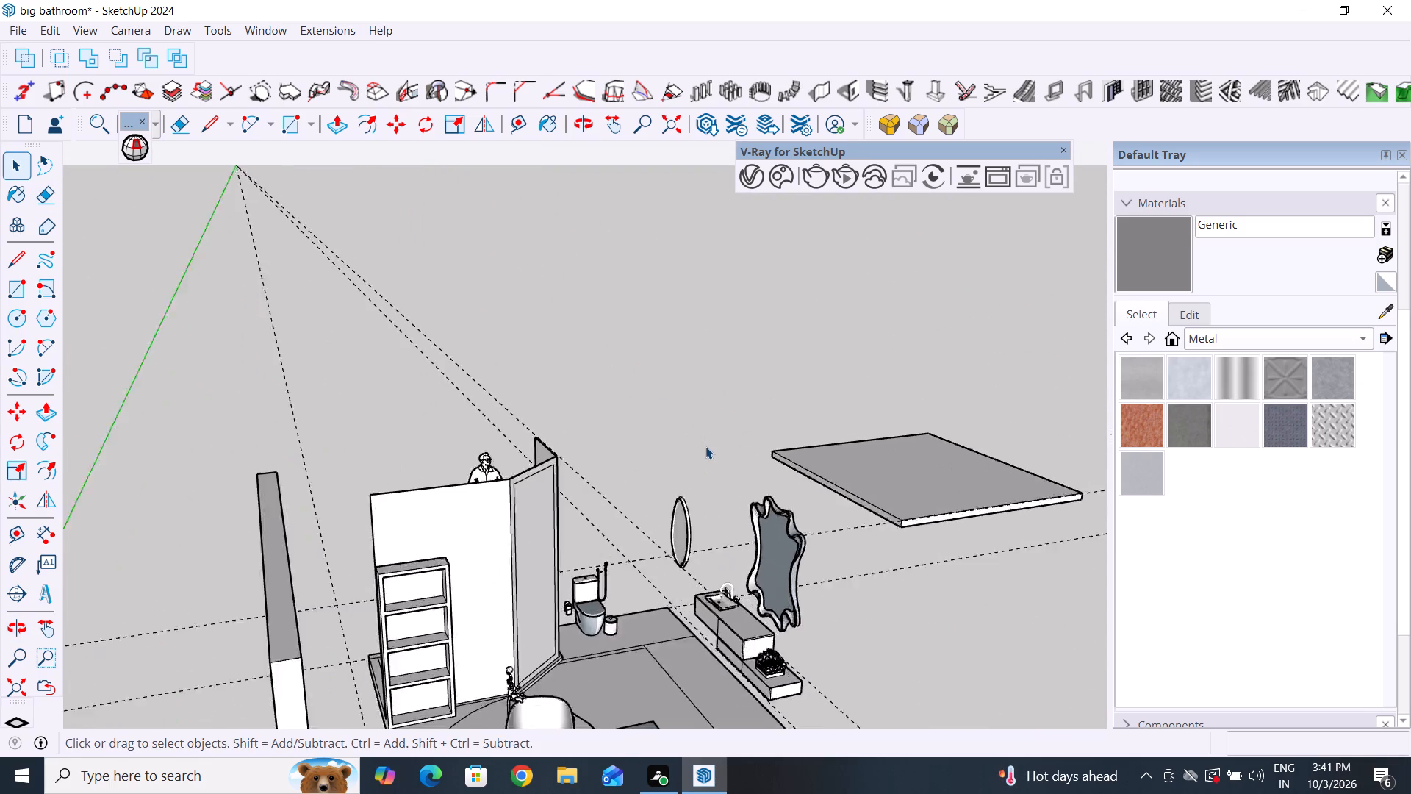
pyautogui.scroll(2, 705, 446)
pyautogui.scroll(-5, 714, 373)
pyautogui.moveTo(727, 375); pyautogui.dragTo(747, 572, button='middle')
pyautogui.moveTo(816, 580); pyautogui.dragTo(623, 545, button='middle')
pyautogui.tripleClick(306, 562)
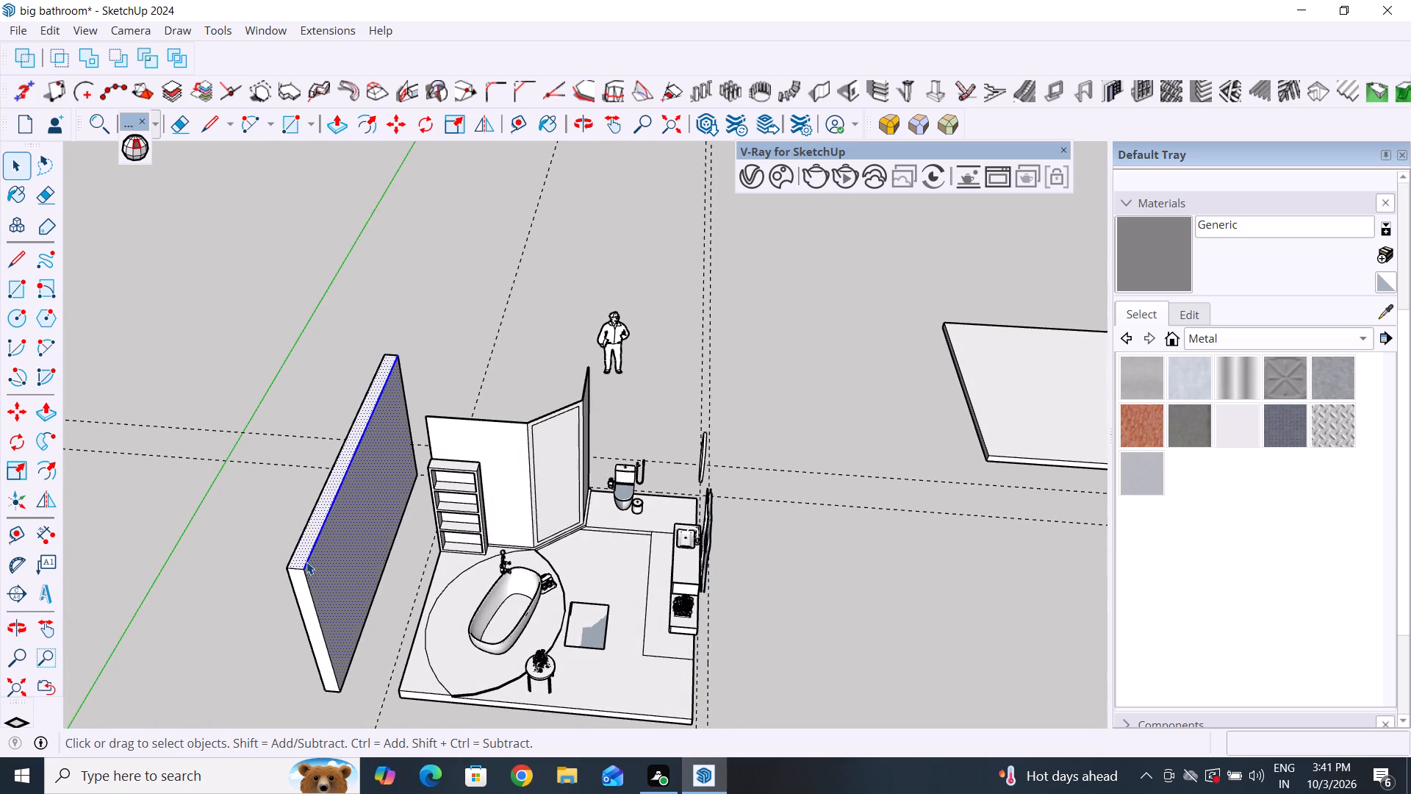
pyautogui.click(306, 562)
pyautogui.rightClick(306, 562)
pyautogui.click(386, 273)
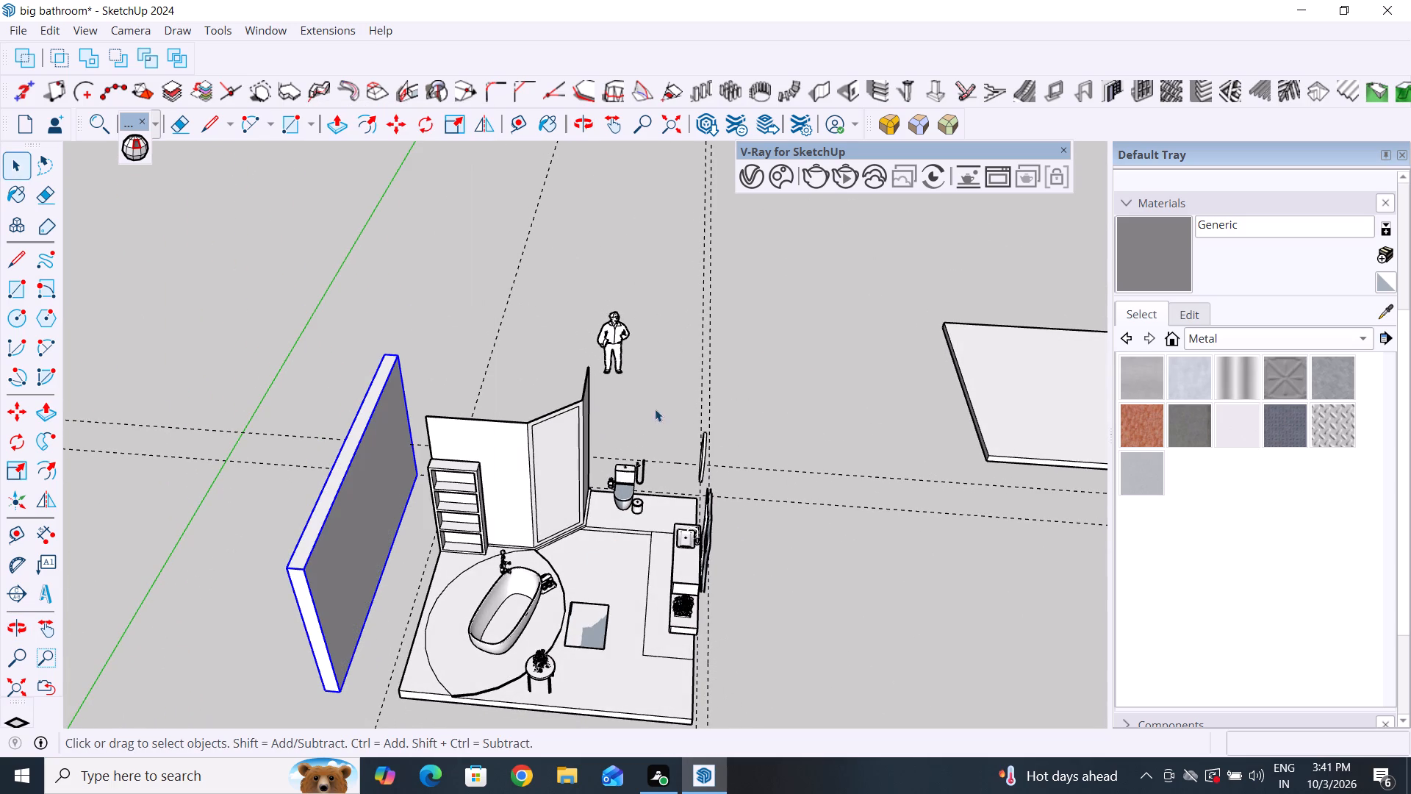
pyautogui.click(672, 390)
# Move the wall group 40" along the red axis from its bottom corner to meet the slab's bathtub-side edge.
pyautogui.scroll(-4, 878, 398)
pyautogui.moveTo(868, 479); pyautogui.dragTo(434, 573, button='middle')
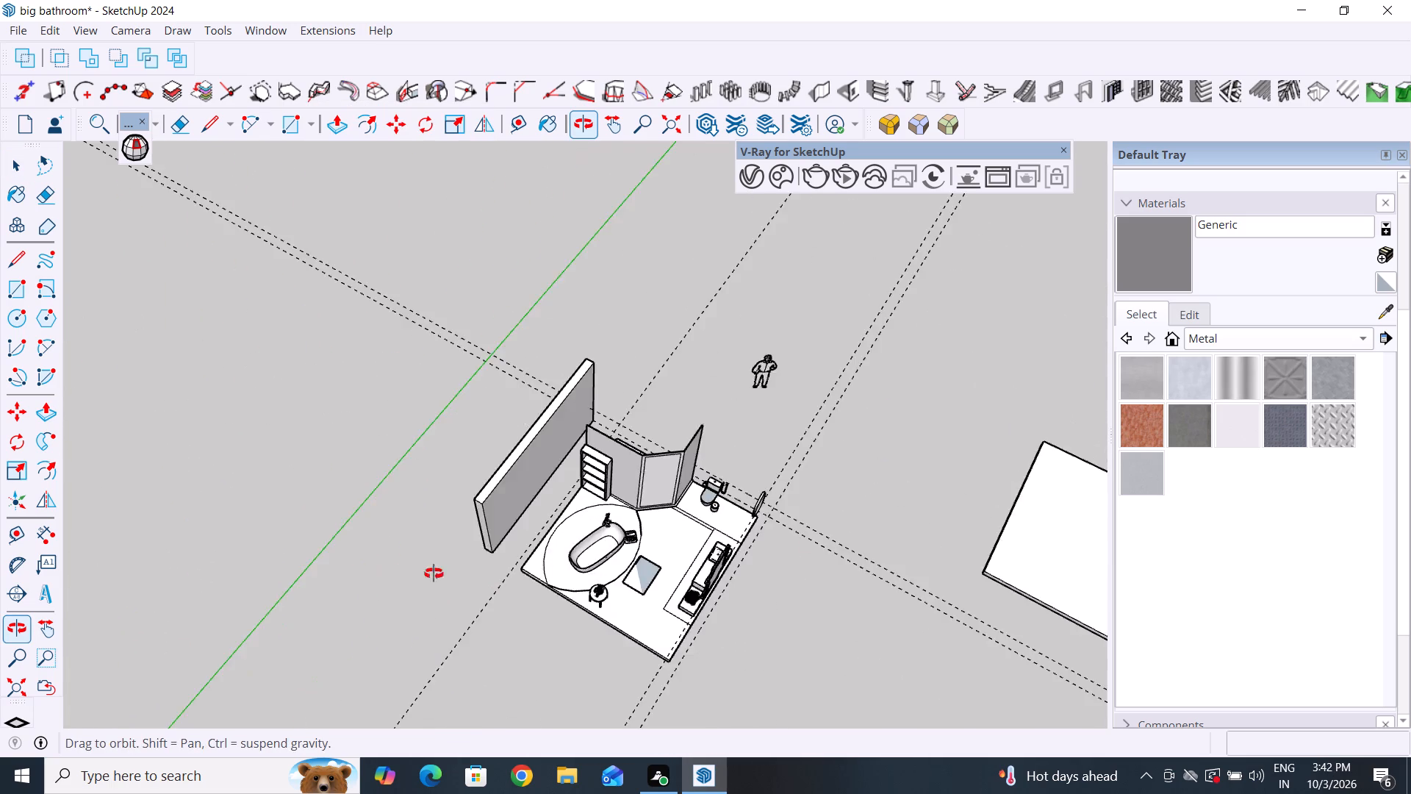
pyautogui.moveTo(434, 573); pyautogui.dragTo(410, 565, button='middle')
pyautogui.moveTo(631, 515); pyautogui.dragTo(370, 464, button='middle')
pyautogui.scroll(8, 722, 513)
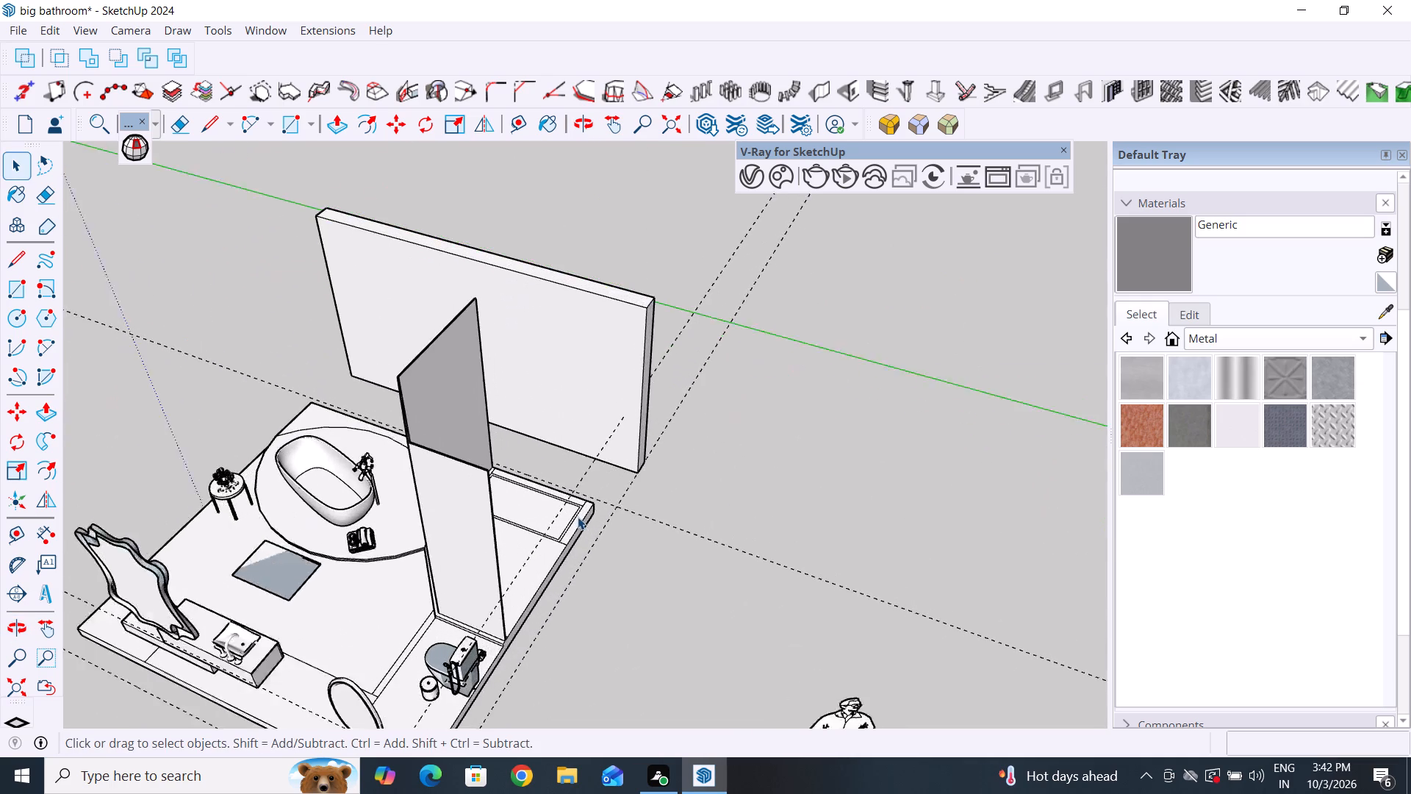
pyautogui.moveTo(653, 549); pyautogui.dragTo(386, 578, button='middle')
pyautogui.scroll(4, 691, 484)
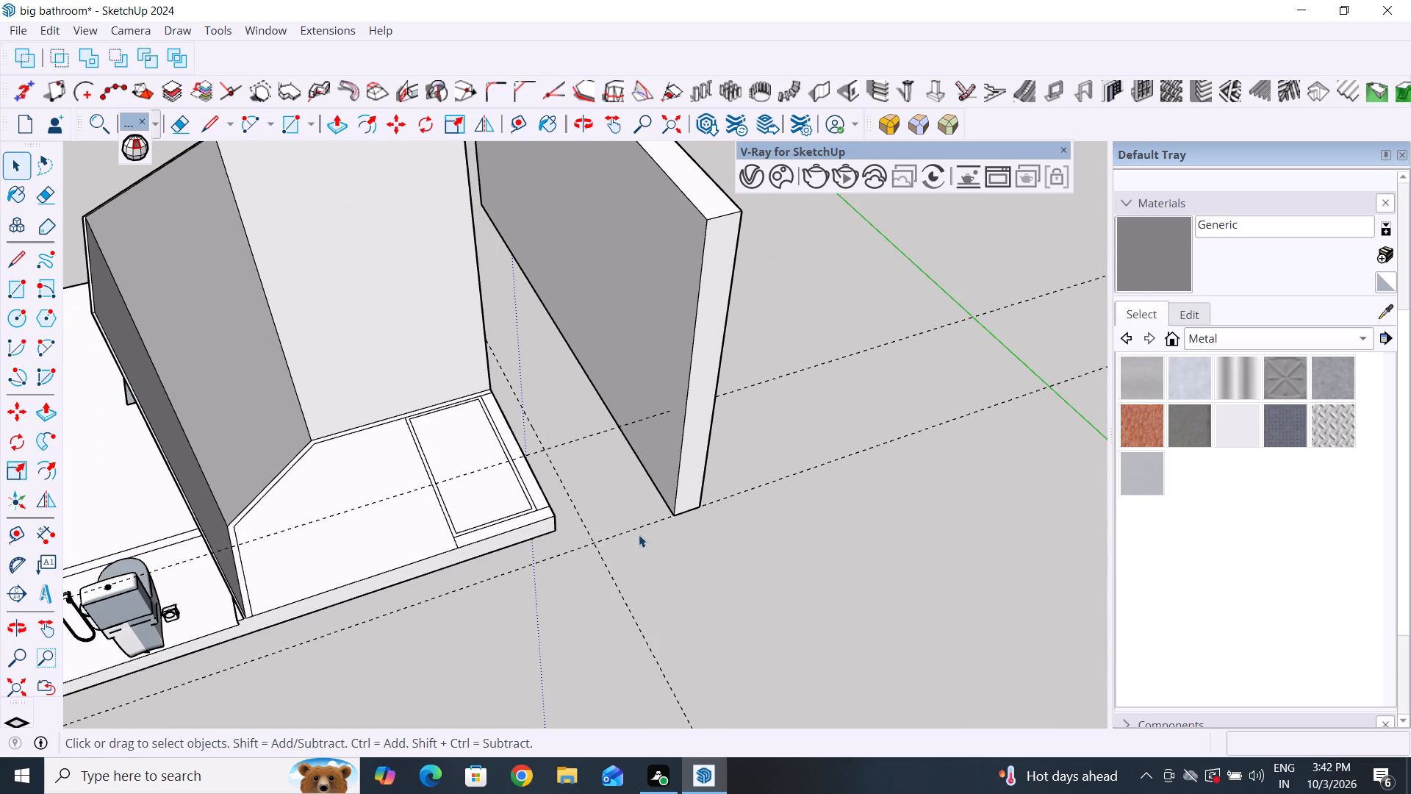
pyautogui.press('m')
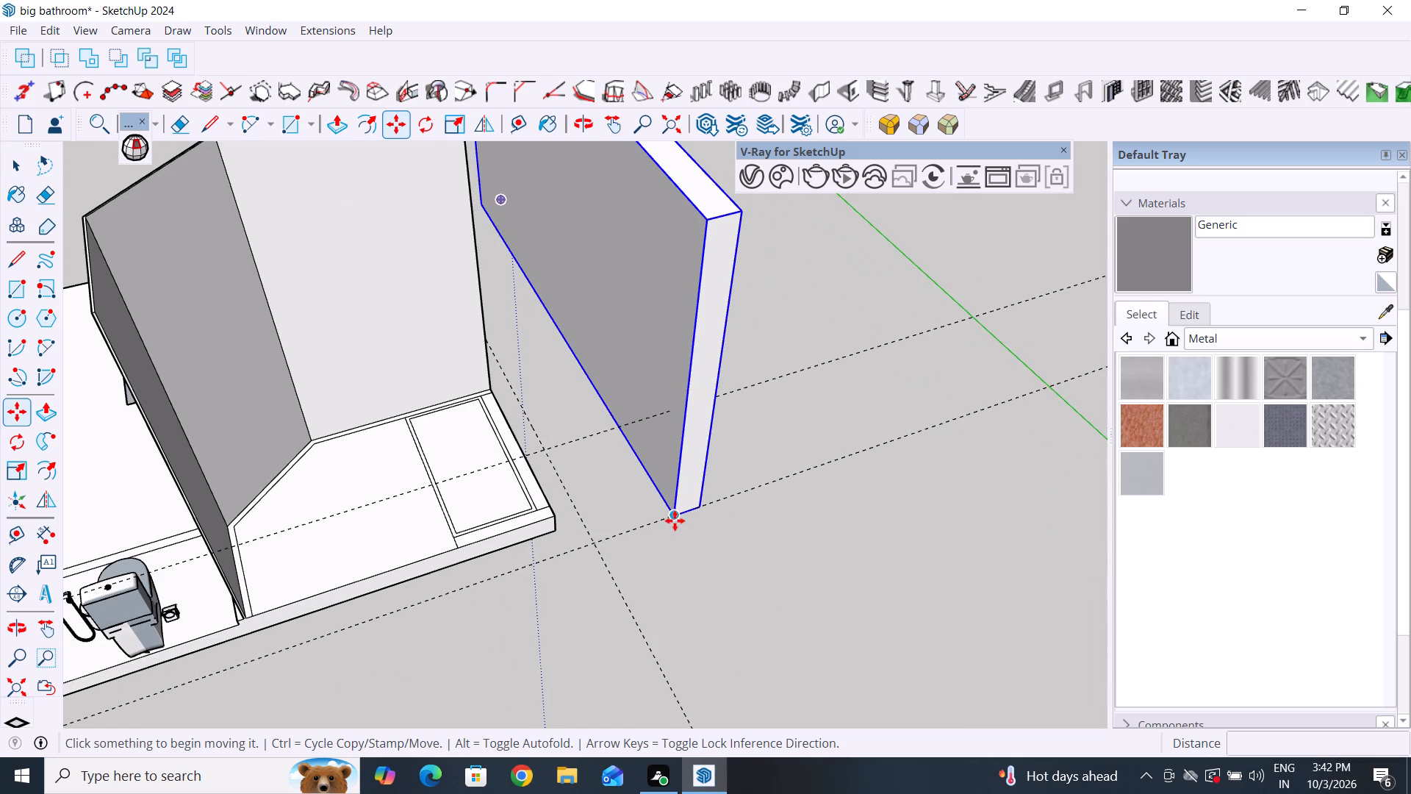
pyautogui.click(675, 515)
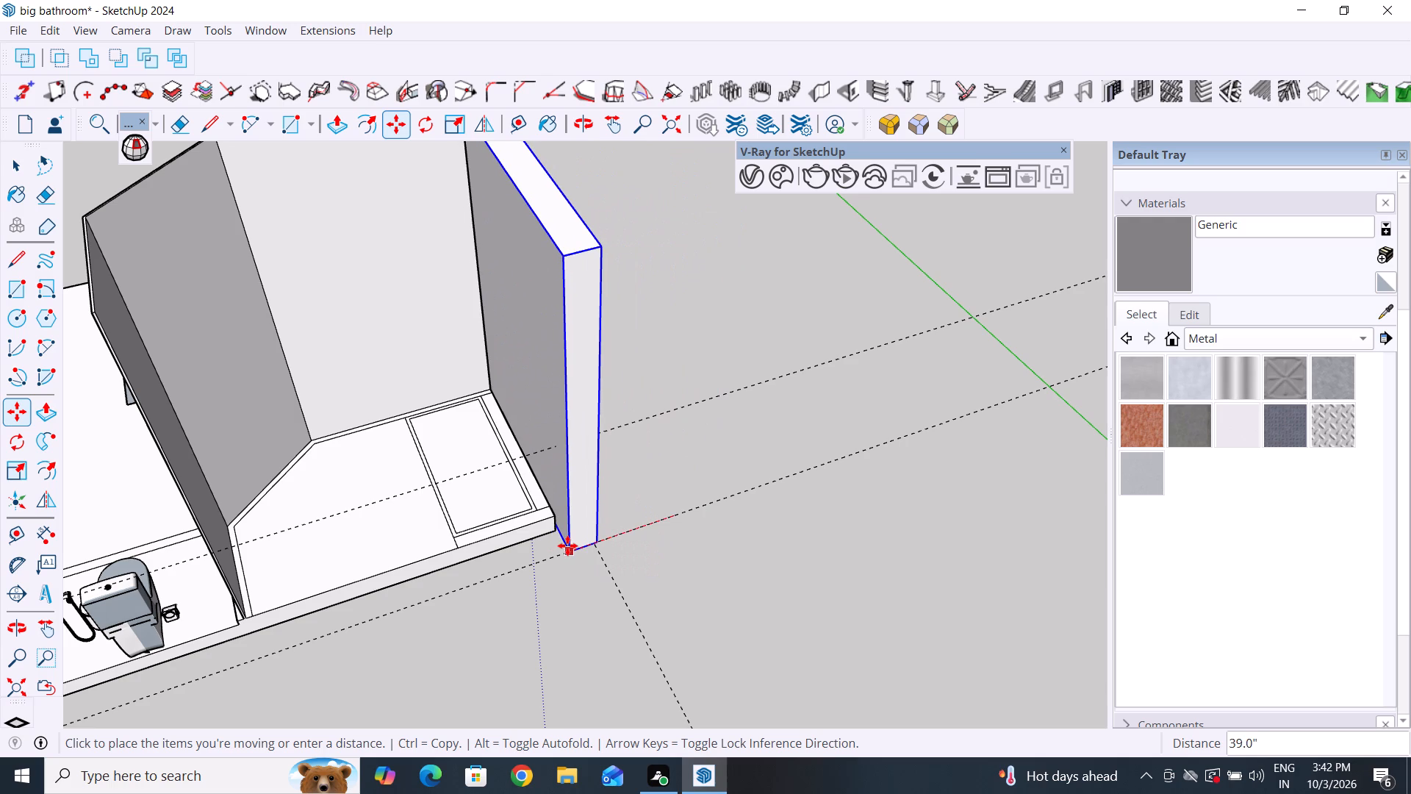
pyautogui.click(564, 544)
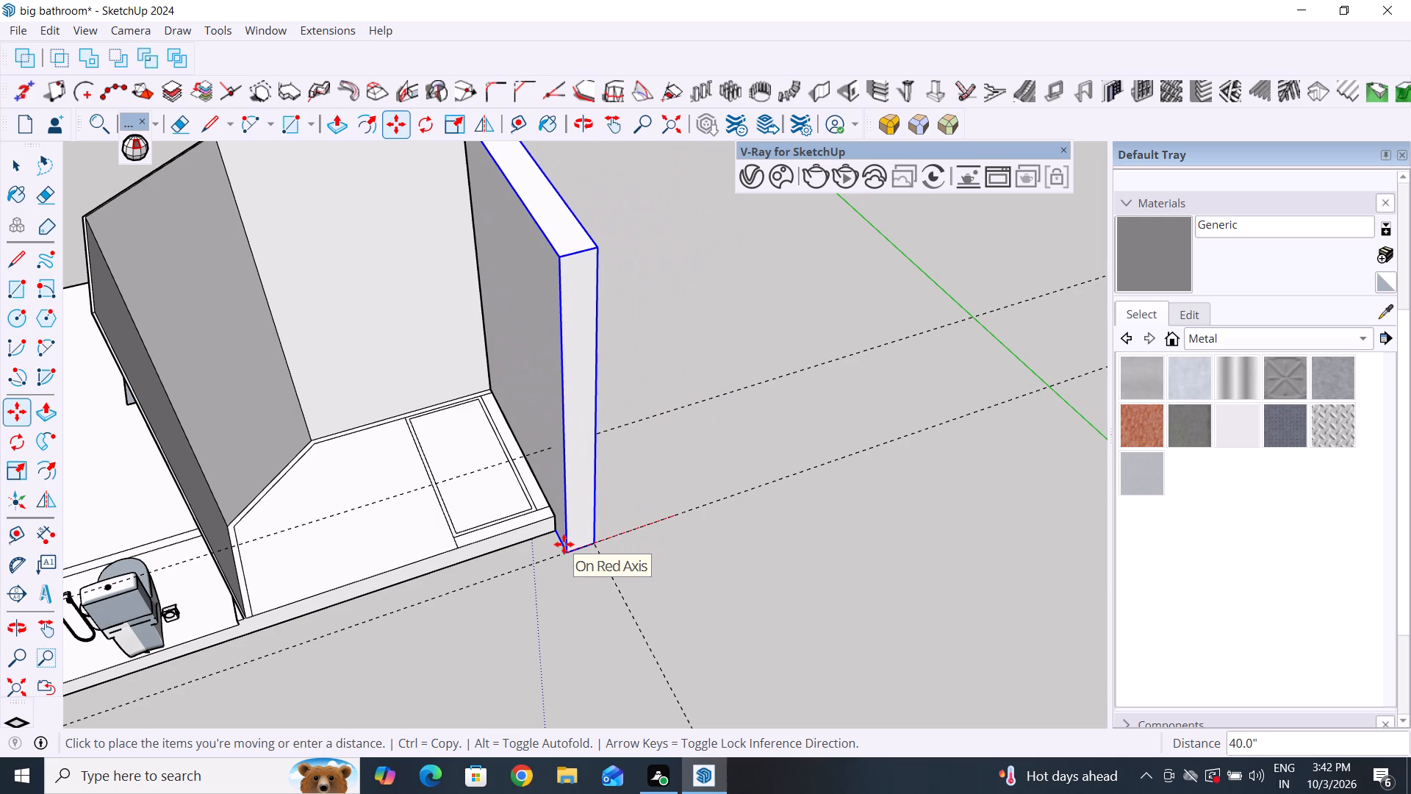
pyautogui.click(21, 167)
pyautogui.click(699, 558)
# Examine how the moved wall meets the slab edge and corners from all around the model.
pyautogui.scroll(6, 534, 559)
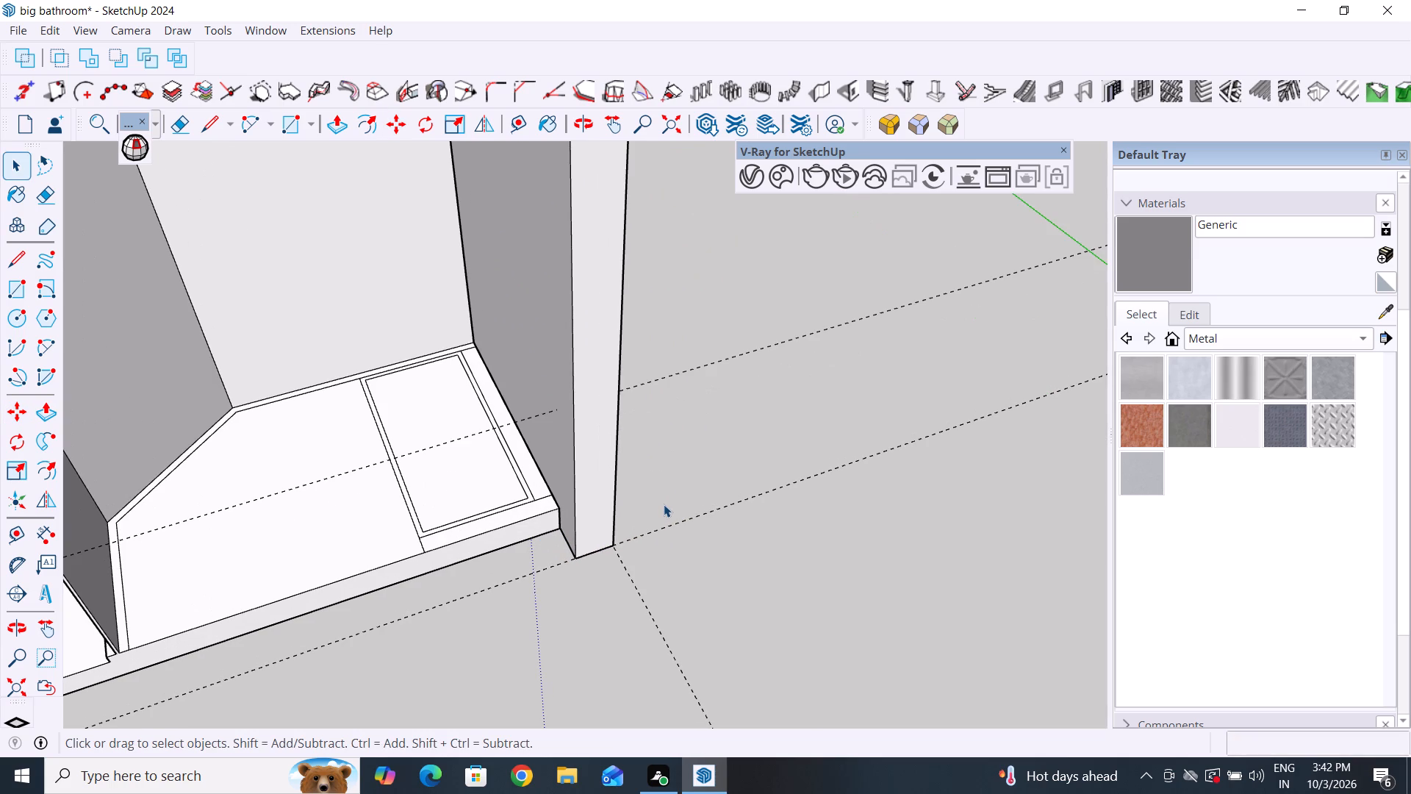
pyautogui.scroll(-4, 609, 543)
pyautogui.scroll(-5, 813, 483)
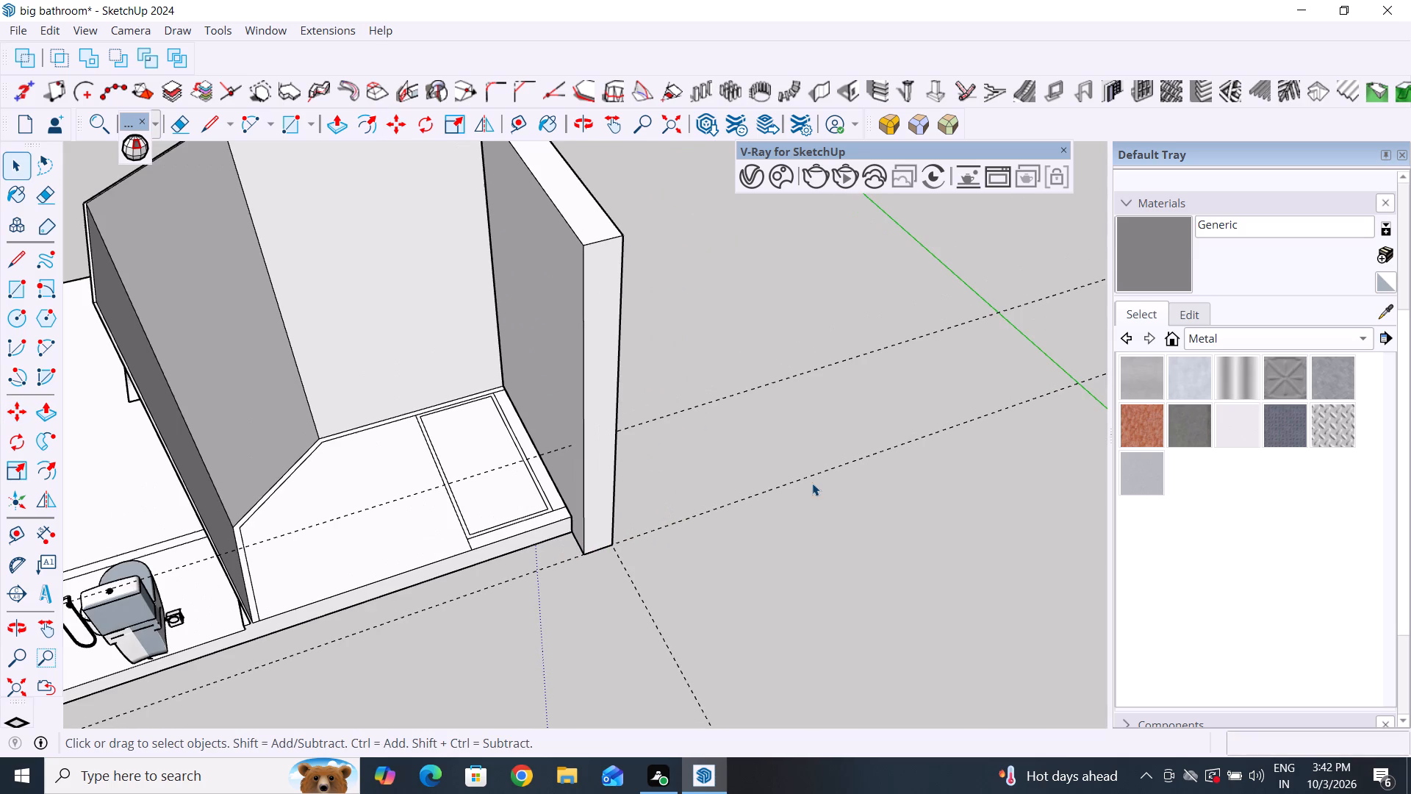
pyautogui.moveTo(850, 512); pyautogui.dragTo(506, 550, button='middle')
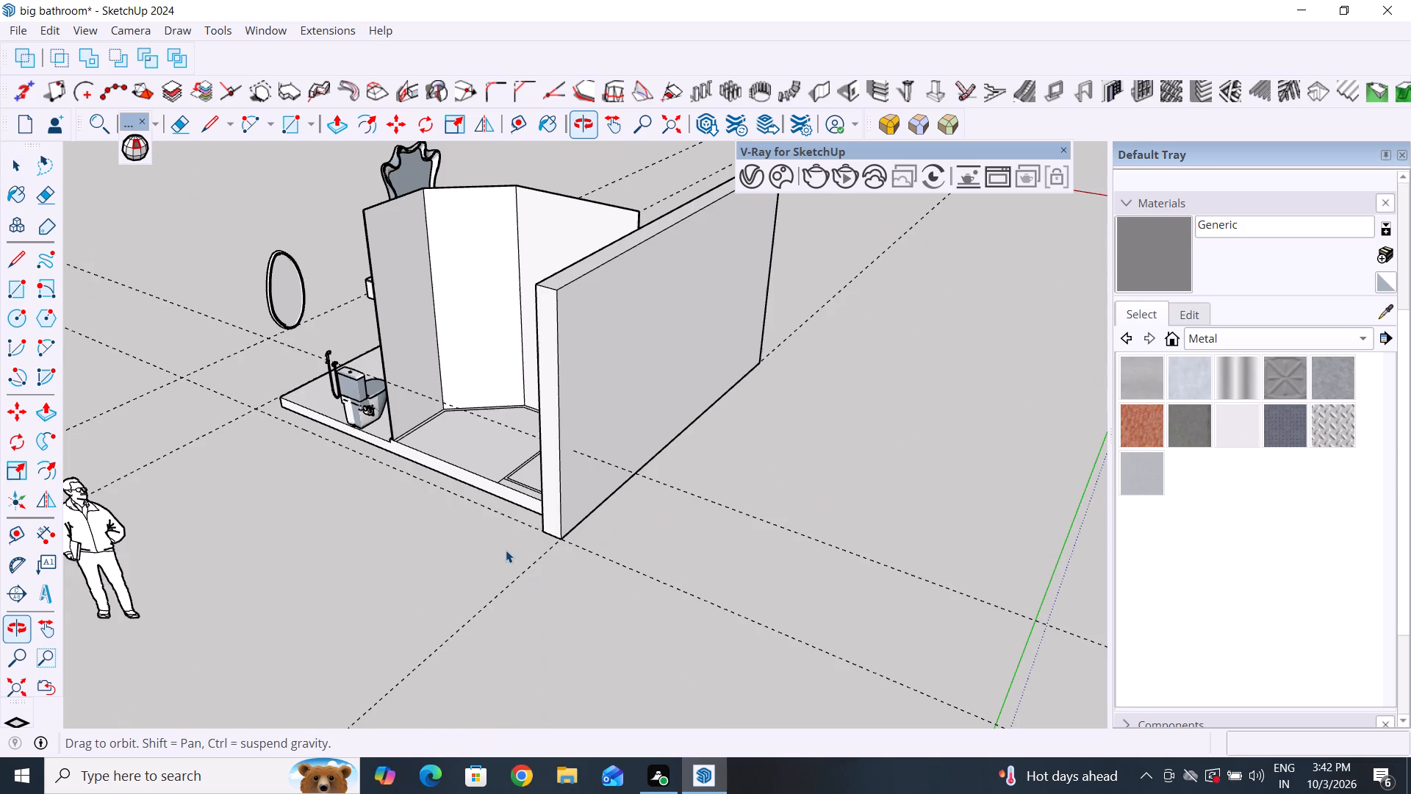
pyautogui.moveTo(506, 550); pyautogui.dragTo(477, 418, button='middle')
pyautogui.scroll(-8, 506, 550)
pyautogui.moveTo(660, 557); pyautogui.dragTo(506, 550, button='middle')
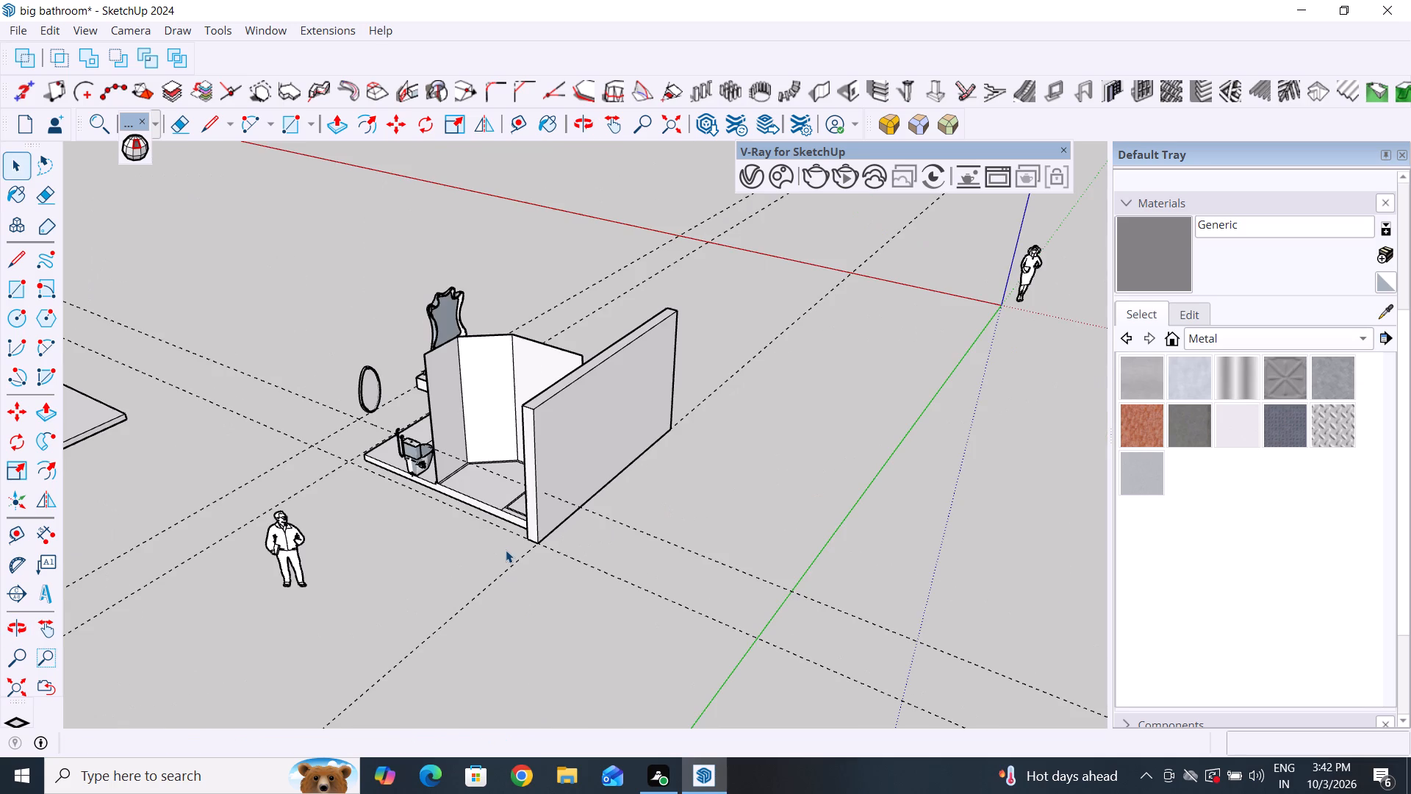
pyautogui.moveTo(506, 550); pyautogui.dragTo(502, 480, button='middle')
pyautogui.moveTo(750, 443); pyautogui.dragTo(502, 480, button='middle')
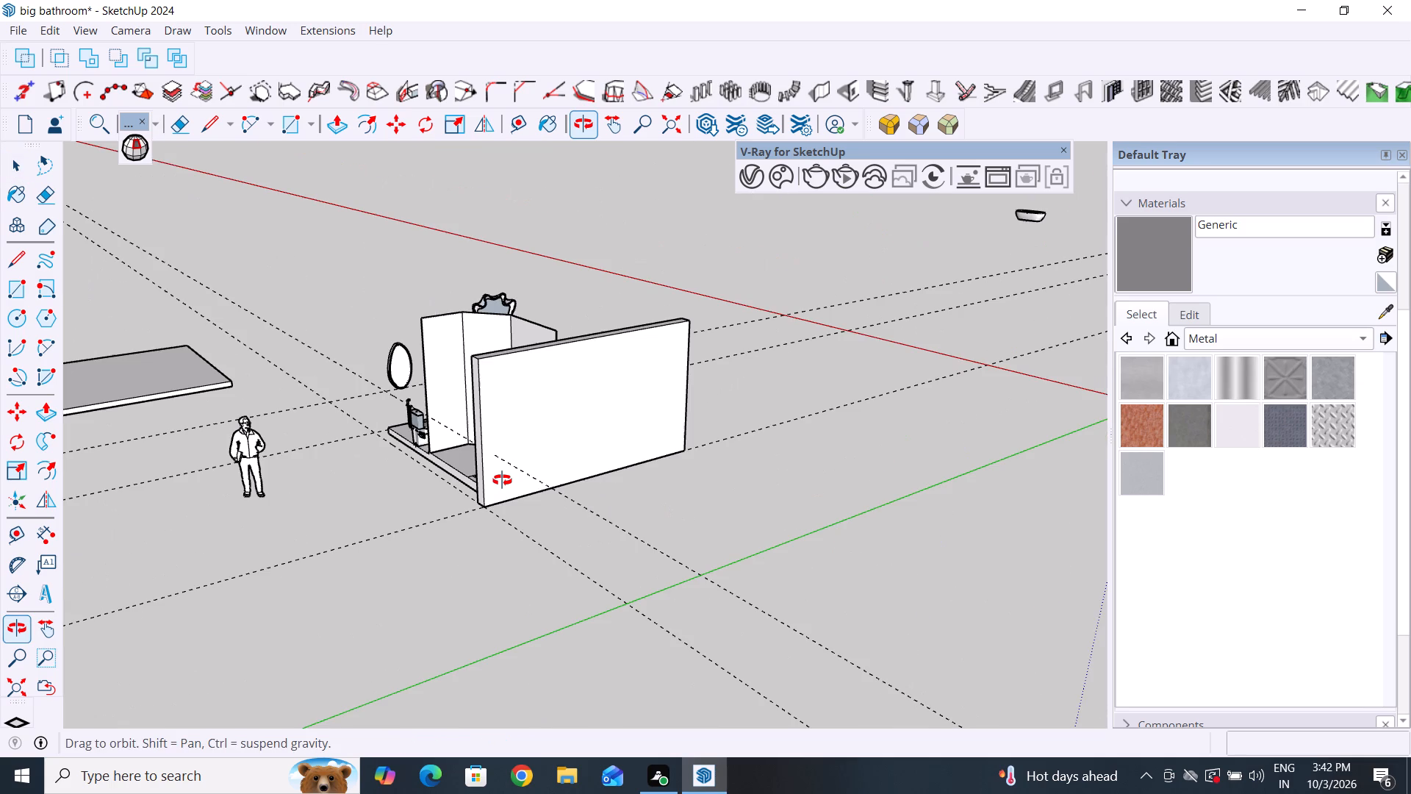
pyautogui.moveTo(502, 480); pyautogui.dragTo(553, 493, button='middle')
pyautogui.scroll(-4, 650, 526)
pyautogui.moveTo(737, 515); pyautogui.dragTo(570, 548, button='middle')
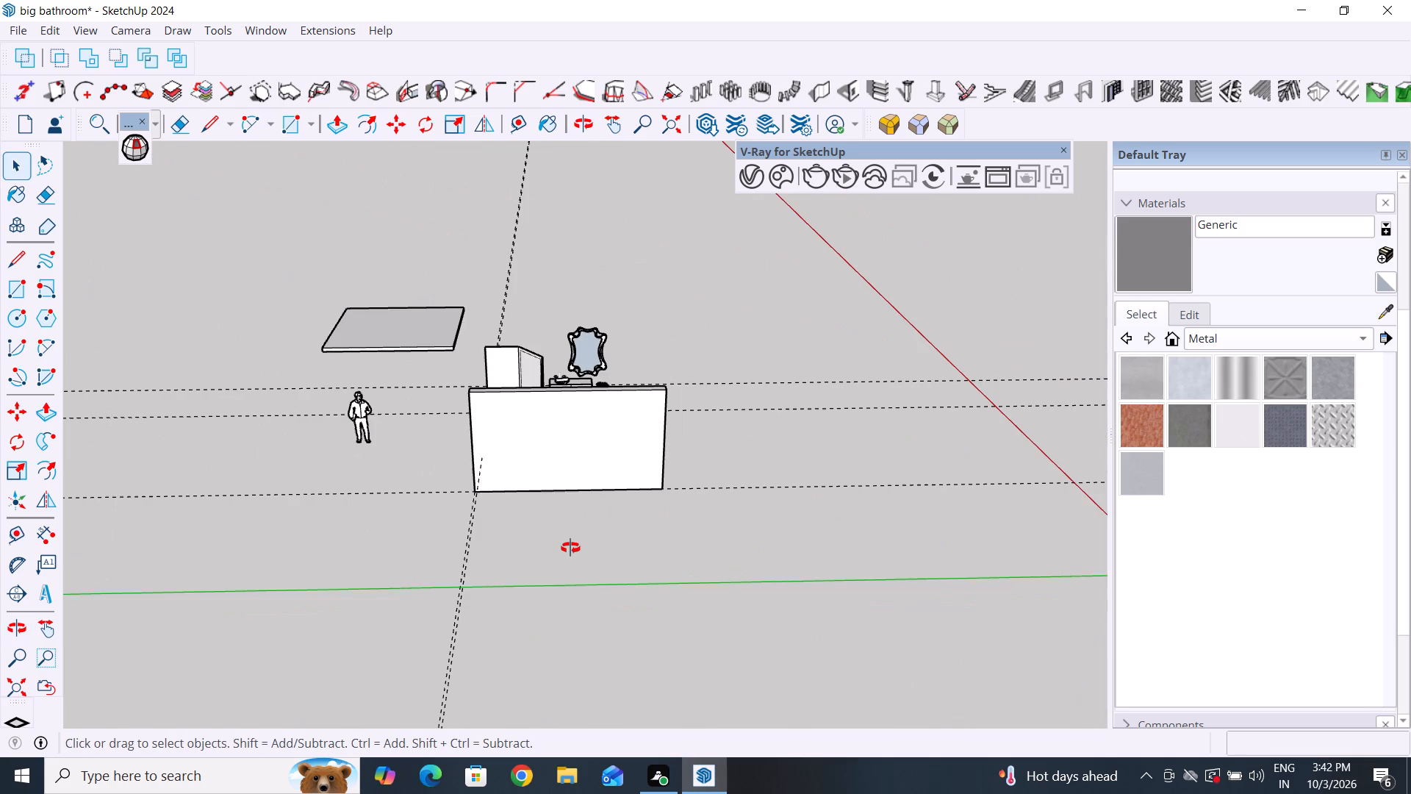
pyautogui.moveTo(570, 548); pyautogui.dragTo(442, 569, button='middle')
pyautogui.scroll(-10, 570, 548)
pyautogui.scroll(-4, 903, 423)
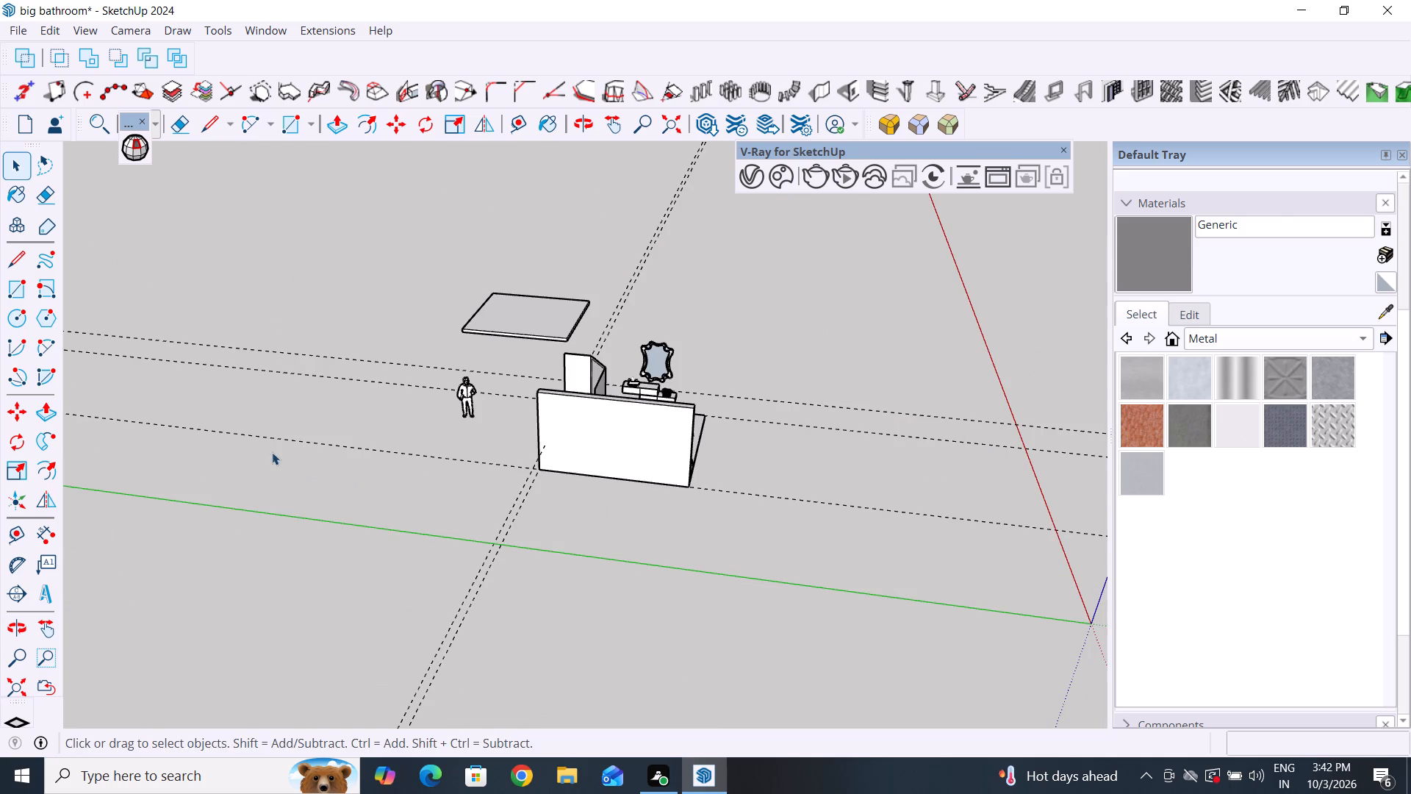
pyautogui.click(383, 269)
pyautogui.scroll(-4, 833, 479)
pyautogui.moveTo(860, 515); pyautogui.dragTo(596, 566, button='middle')
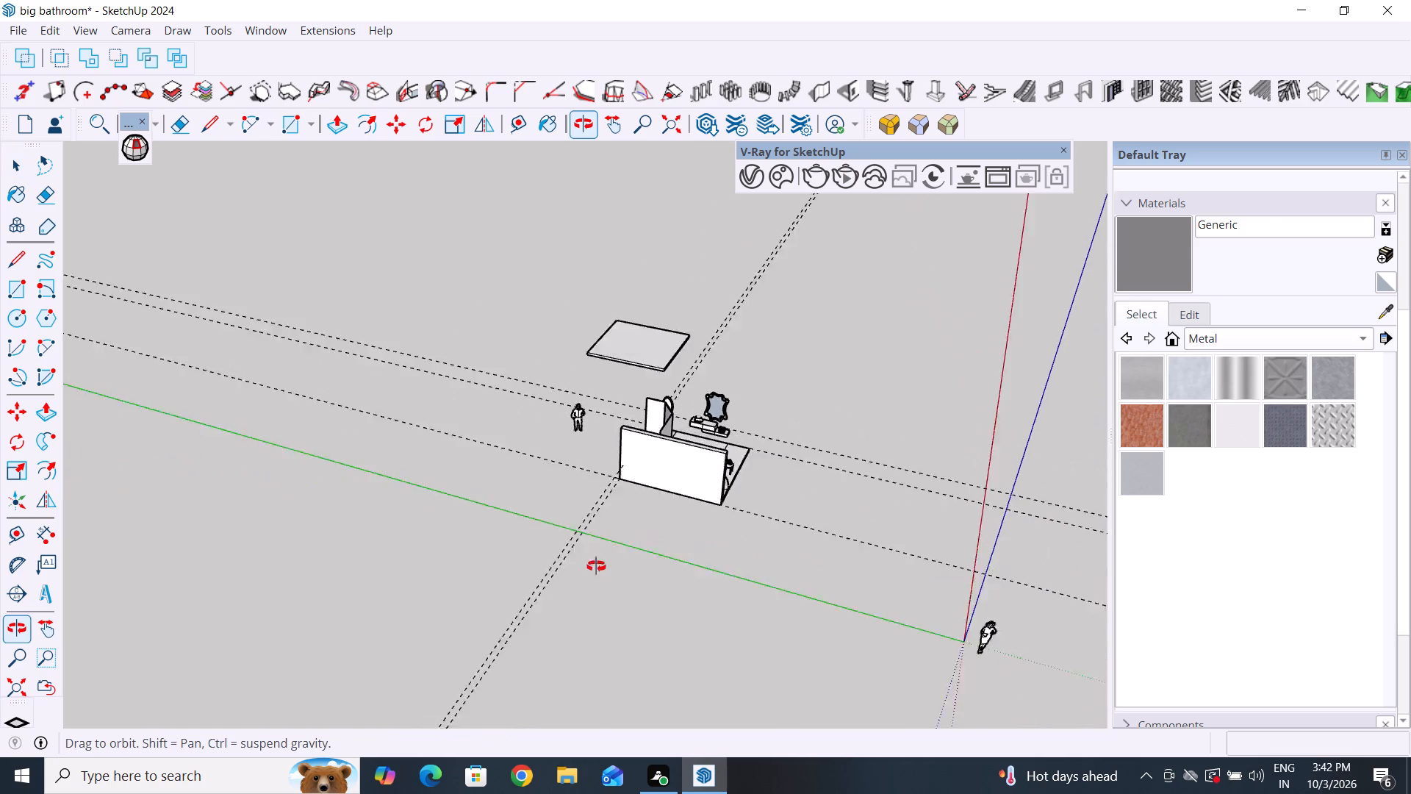
pyautogui.moveTo(596, 566); pyautogui.dragTo(288, 466, button='middle')
pyautogui.scroll(4, 480, 546)
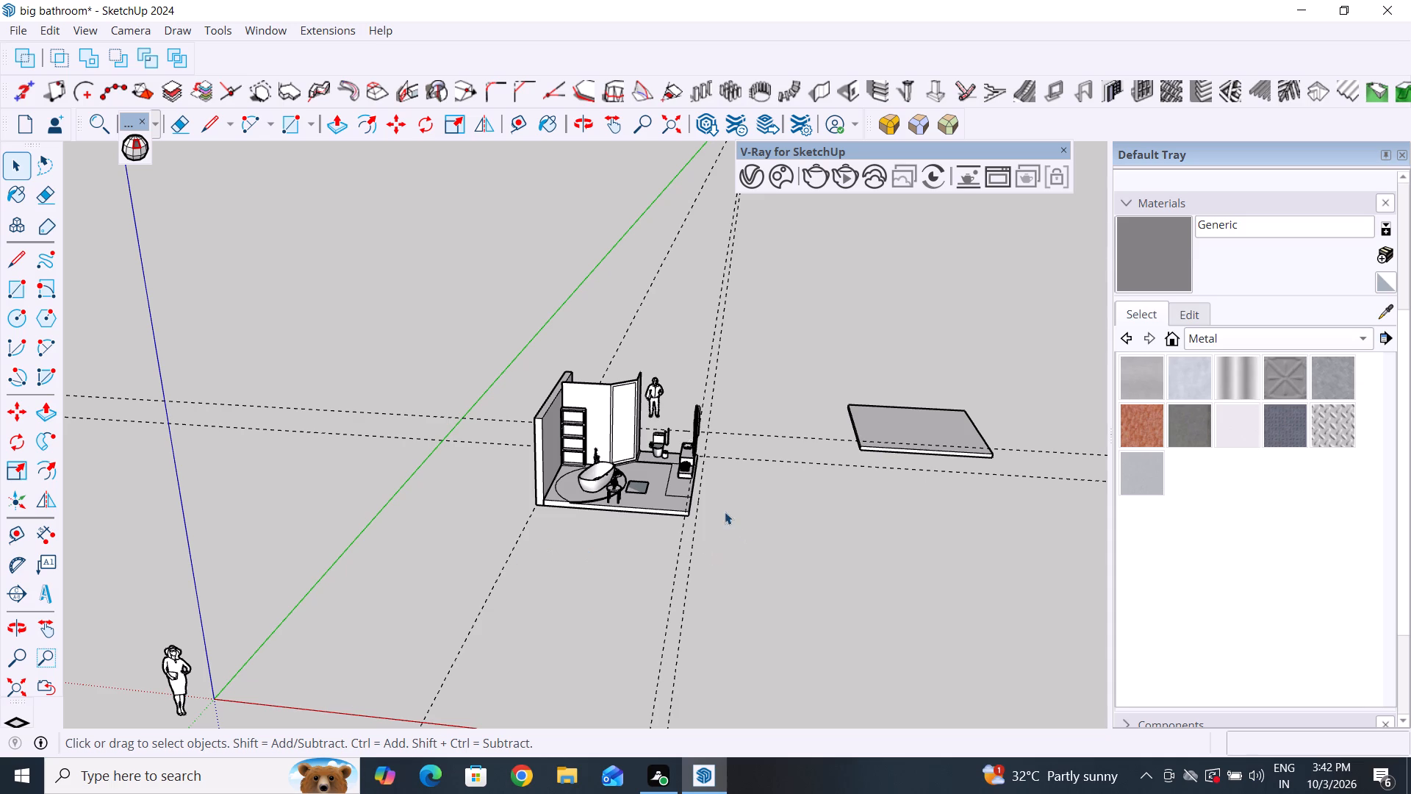
pyautogui.scroll(8, 718, 506)
pyautogui.moveTo(737, 514); pyautogui.dragTo(360, 603, button='middle')
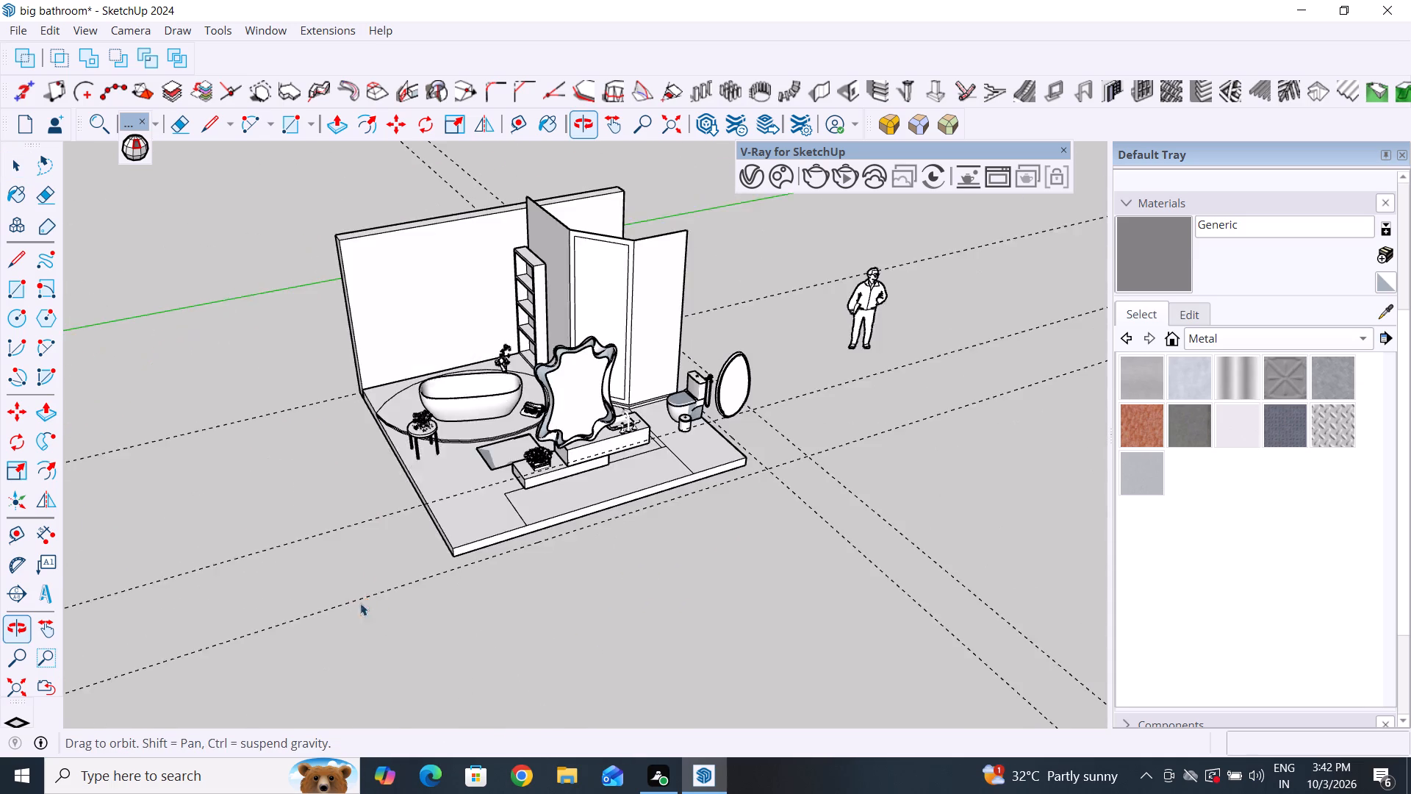
pyautogui.moveTo(794, 634); pyautogui.dragTo(1115, 635, button='middle')
pyautogui.moveTo(201, 554); pyautogui.dragTo(246, 554, button='middle')
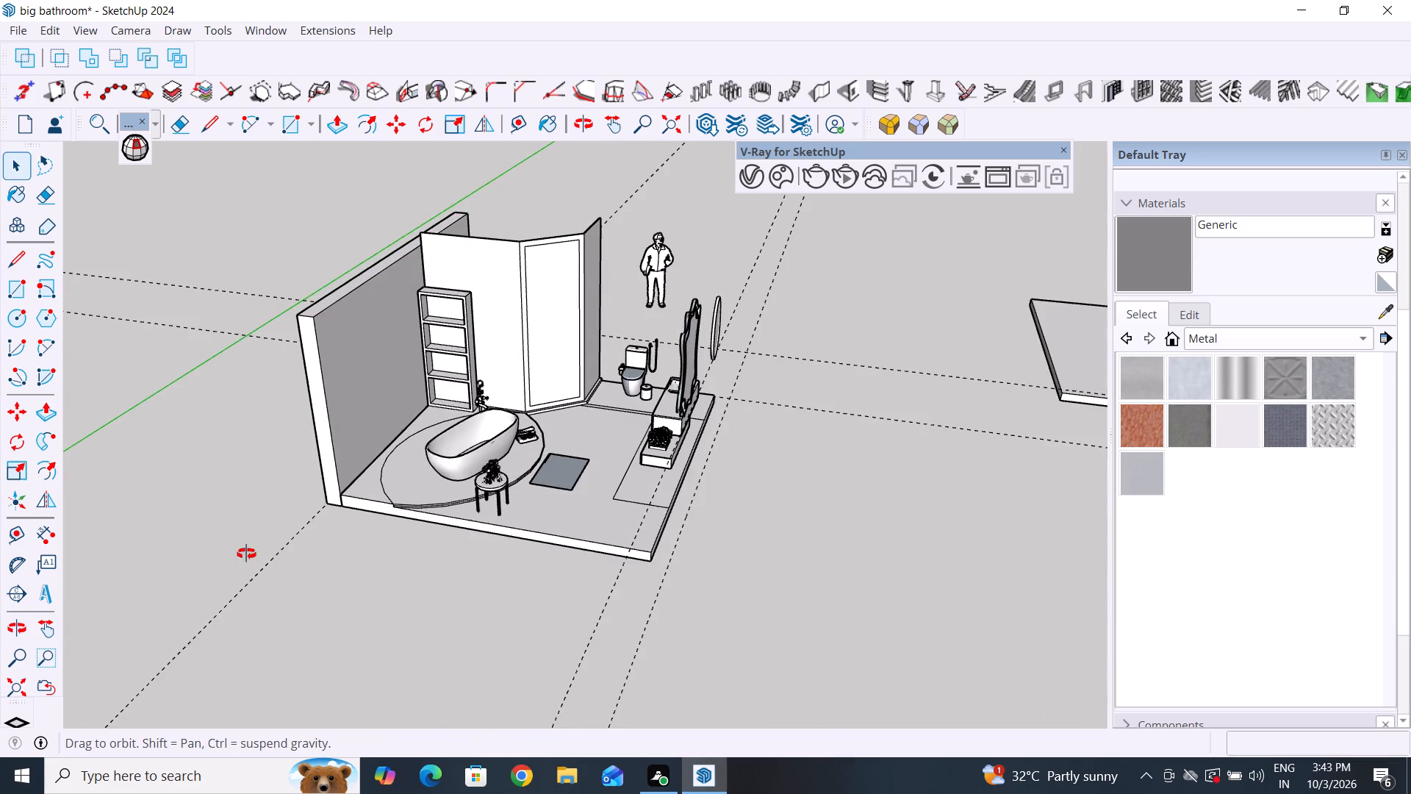
pyautogui.moveTo(246, 554); pyautogui.dragTo(526, 573, button='middle')
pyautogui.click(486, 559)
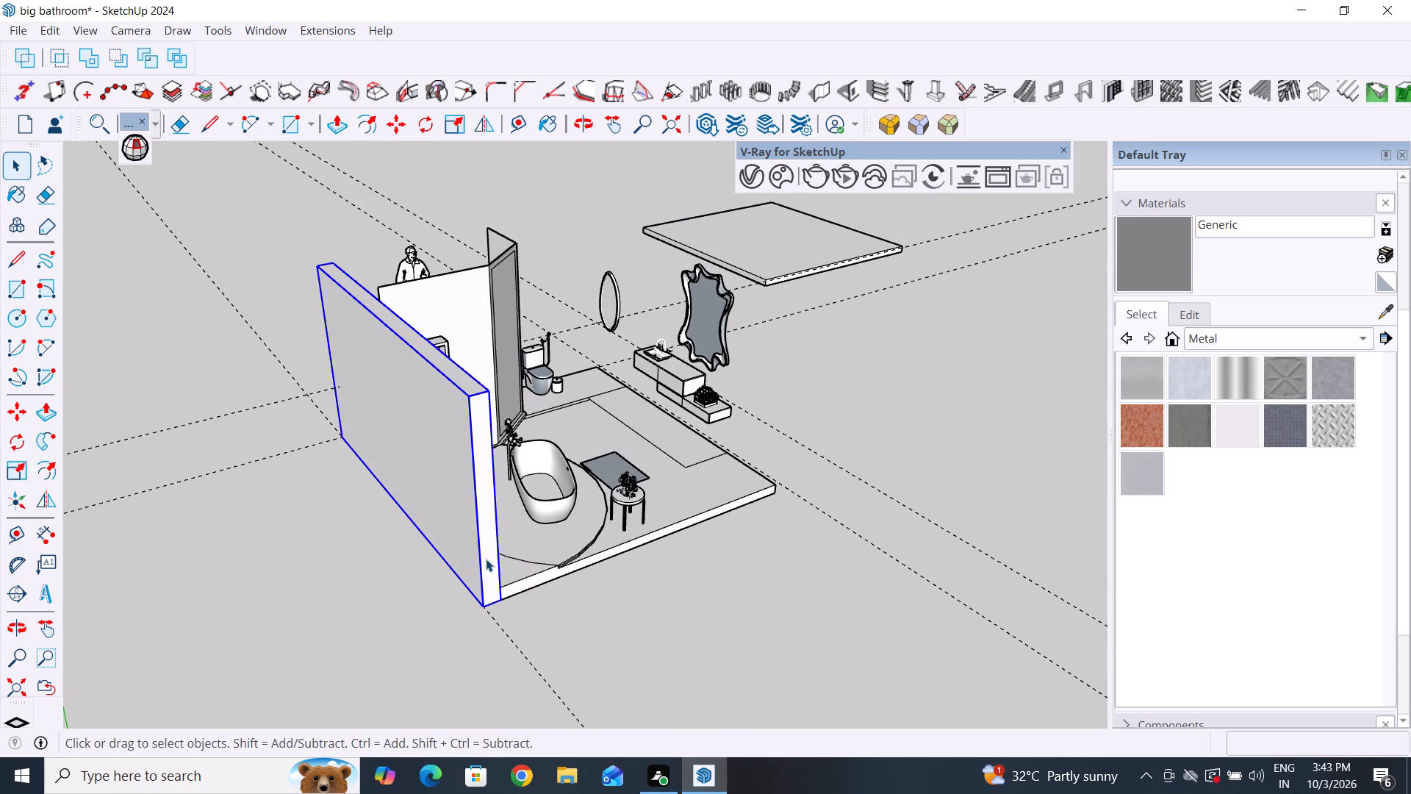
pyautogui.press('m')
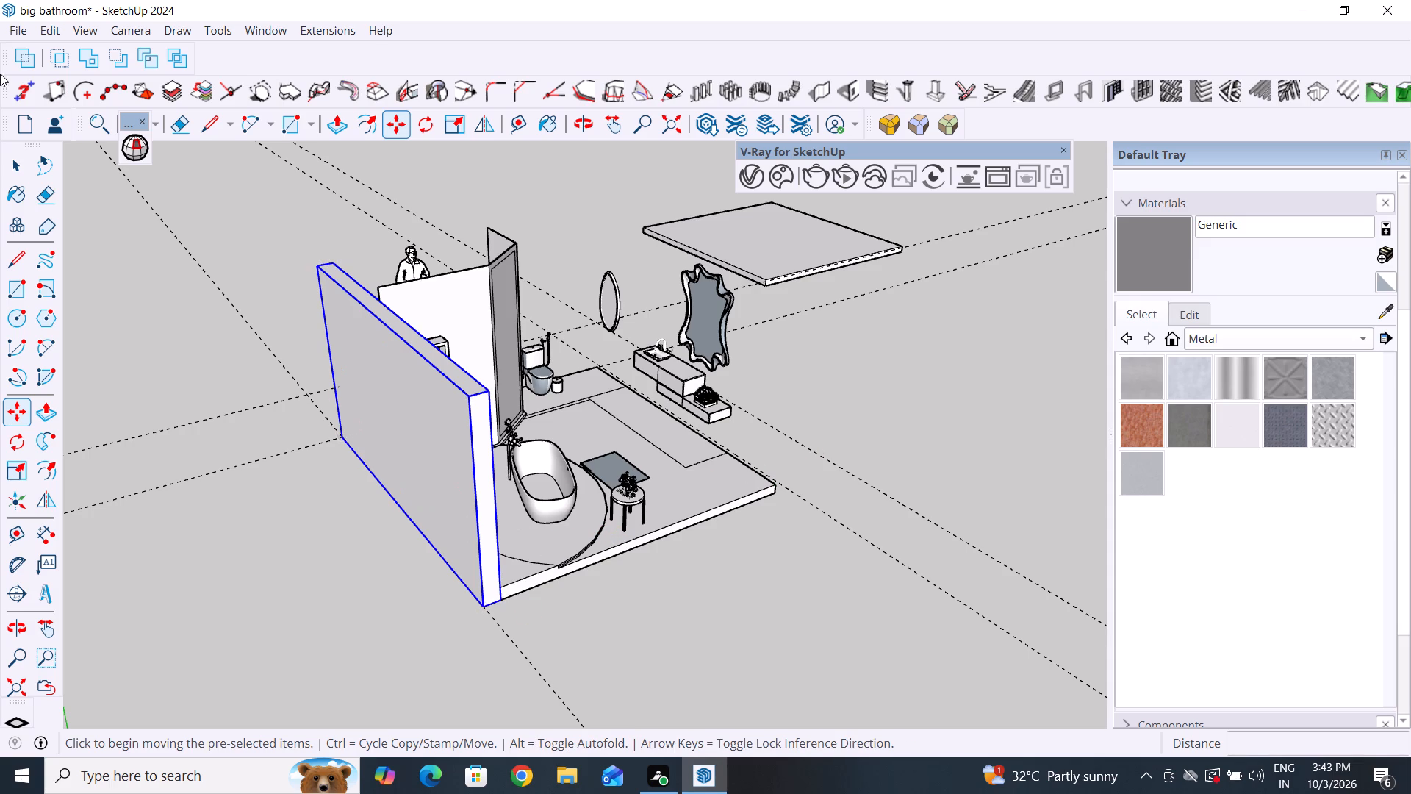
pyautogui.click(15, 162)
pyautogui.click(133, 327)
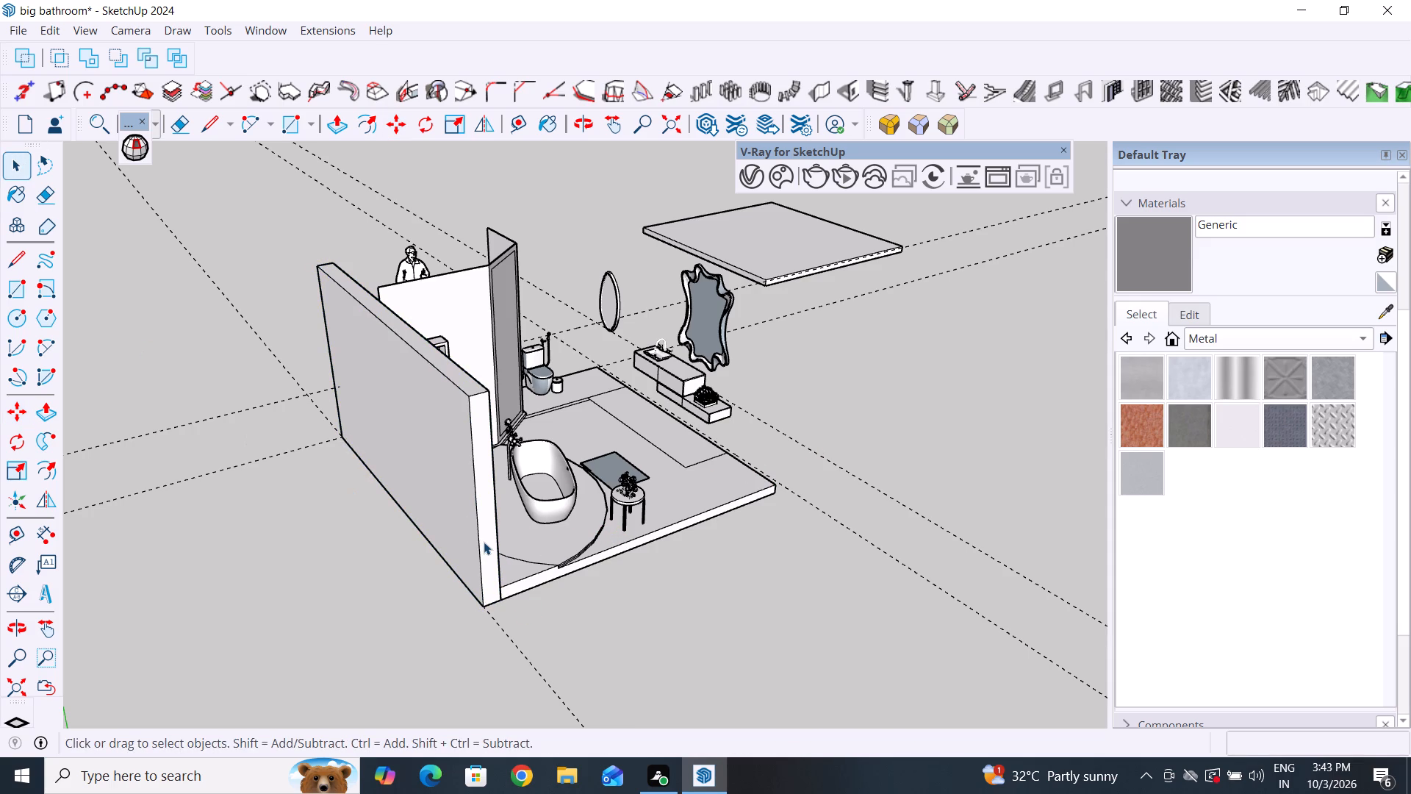
# Copy the bathtub-side wall group 198.1" along the red axis to the slab's opposite corner on the vanity side.
pyautogui.click(484, 542)
pyautogui.press('m')
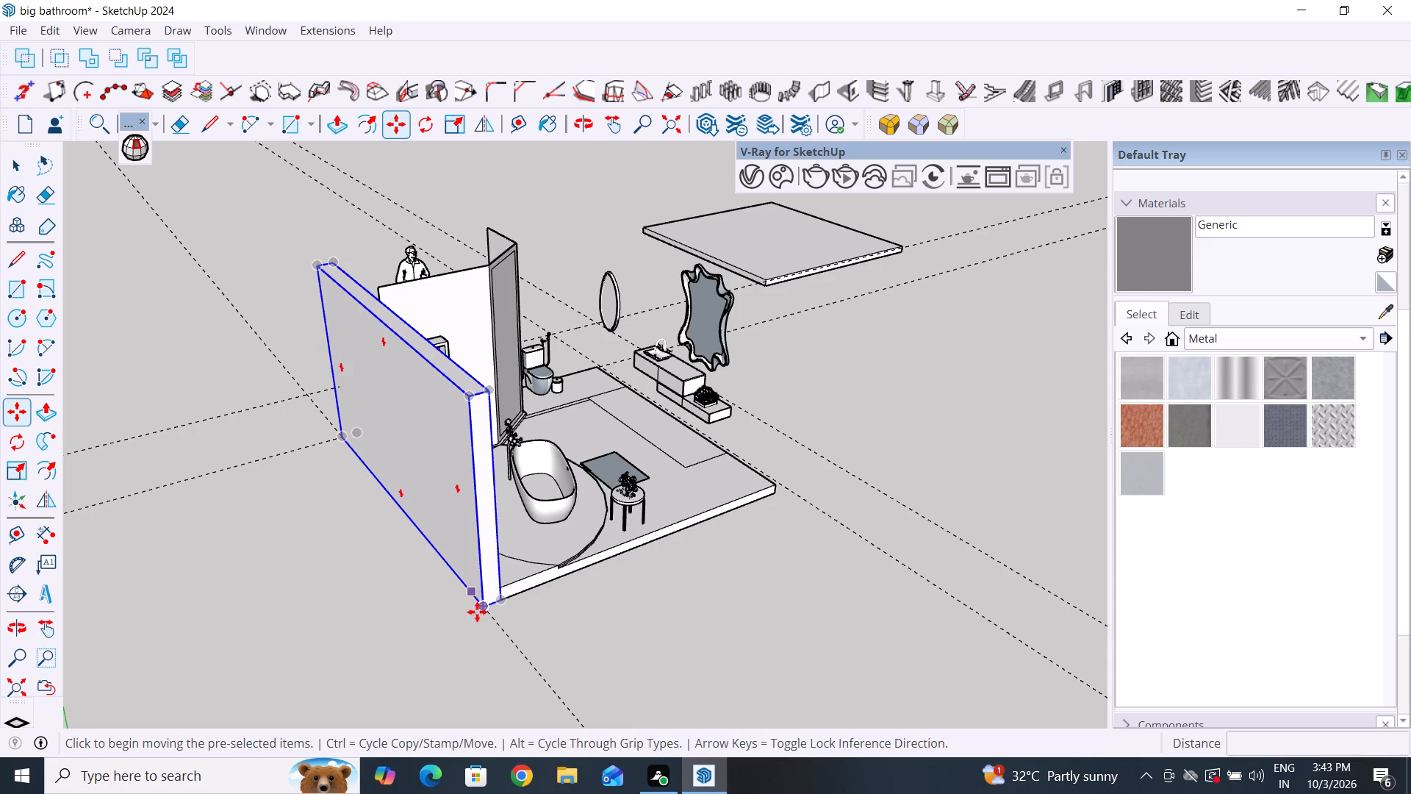
pyautogui.keyDown('ctrl'); pyautogui.click(487, 611); pyautogui.keyUp('ctrl')
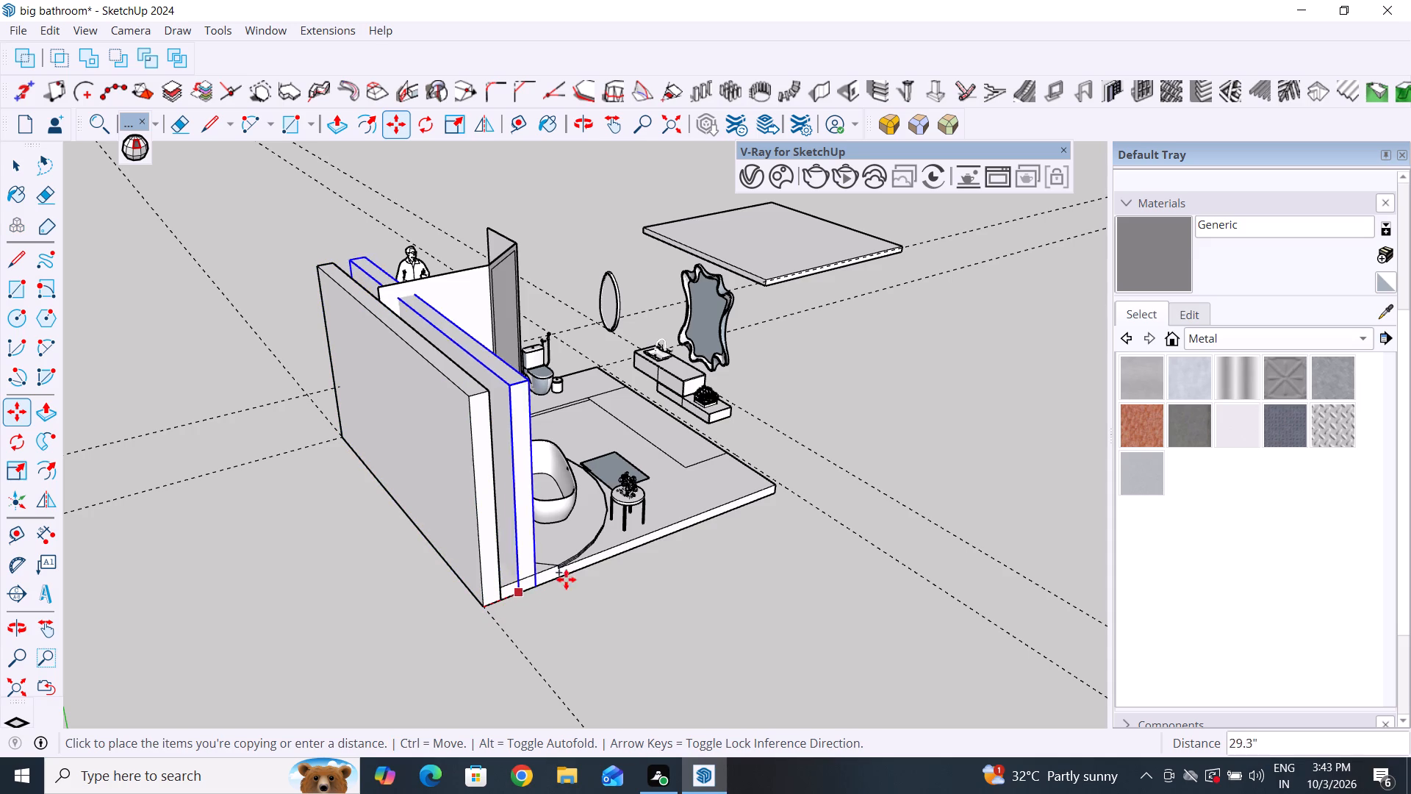
pyautogui.click(776, 494)
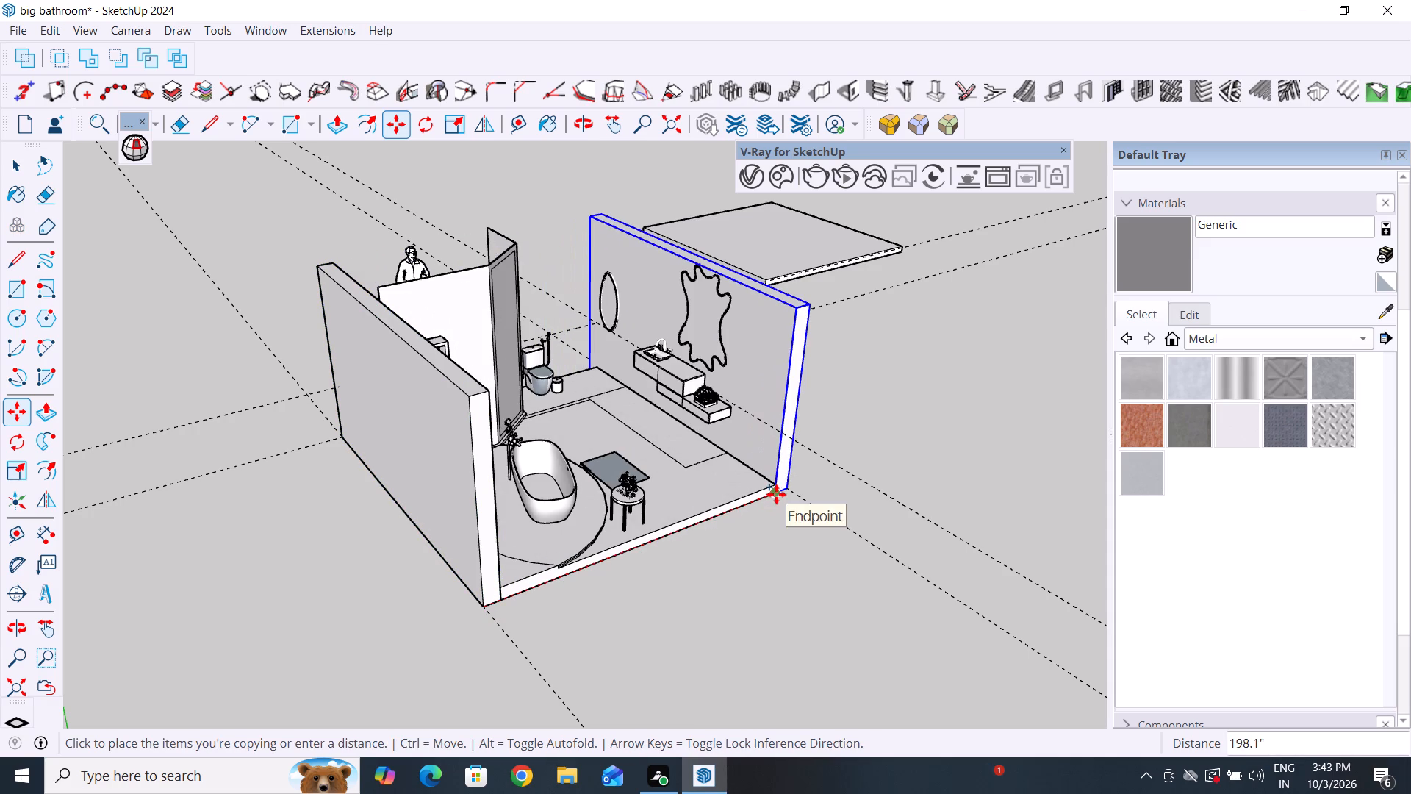
pyautogui.scroll(1, 896, 494)
pyautogui.moveTo(896, 494); pyautogui.dragTo(824, 530, button='middle')
pyautogui.click(14, 162)
pyautogui.click(160, 266)
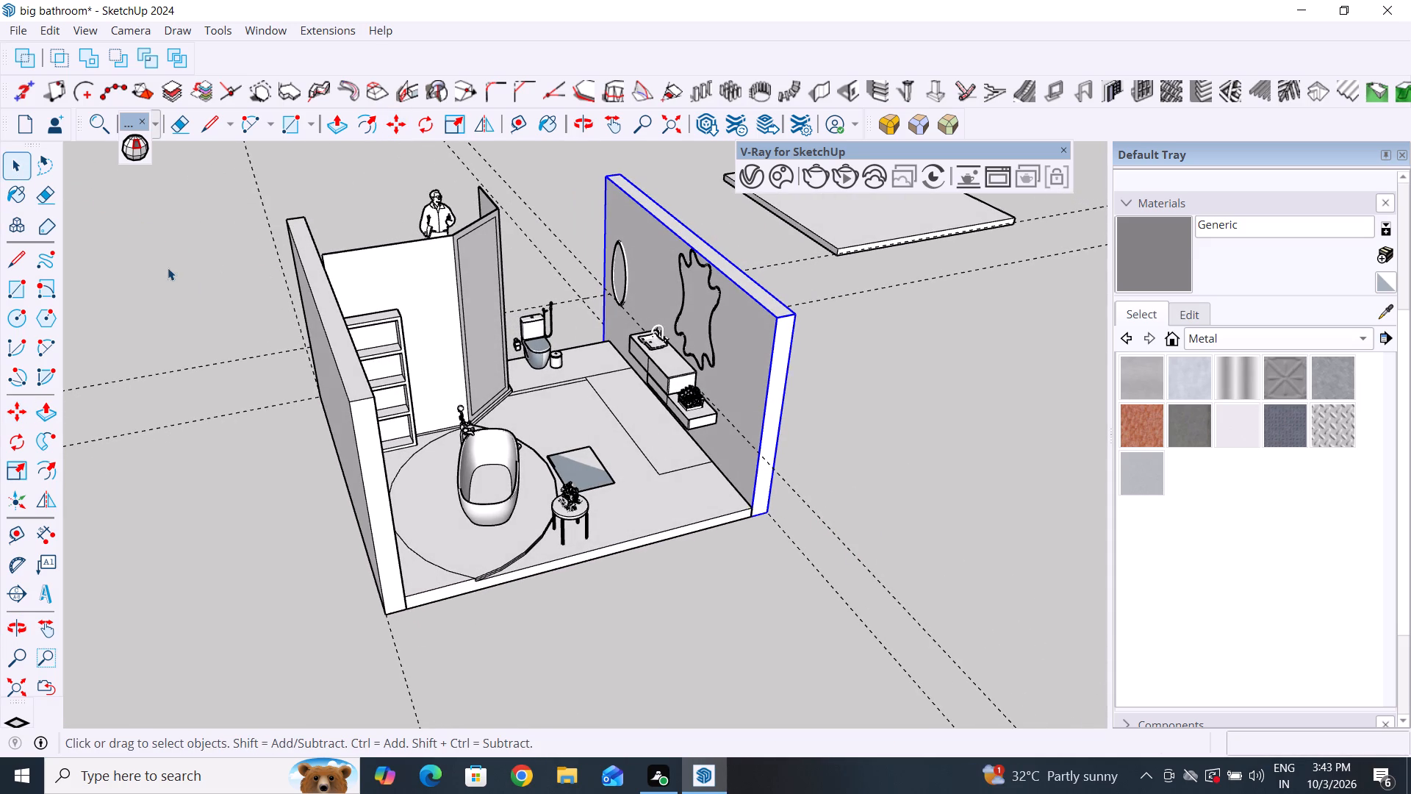
# Check how the wavy-framed mirror sits against the copied vanity-side wall.
pyautogui.scroll(4, 673, 312)
pyautogui.scroll(4, 777, 377)
pyautogui.click(700, 393)
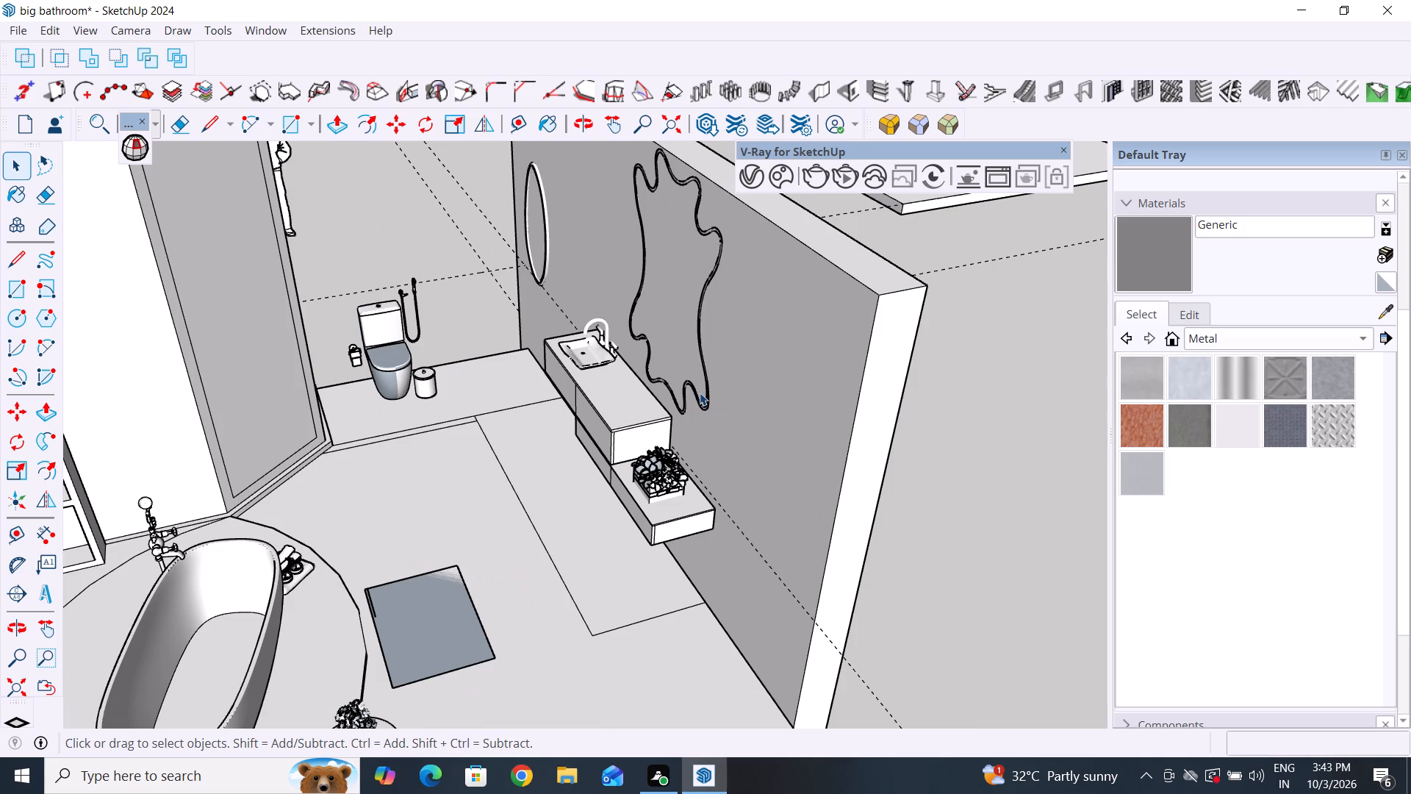
pyautogui.click(974, 399)
# Move the wavy-framed mirror about 2" out from the vanity-side wall so that it sits in front of the wall face.
pyautogui.scroll(10, 681, 426)
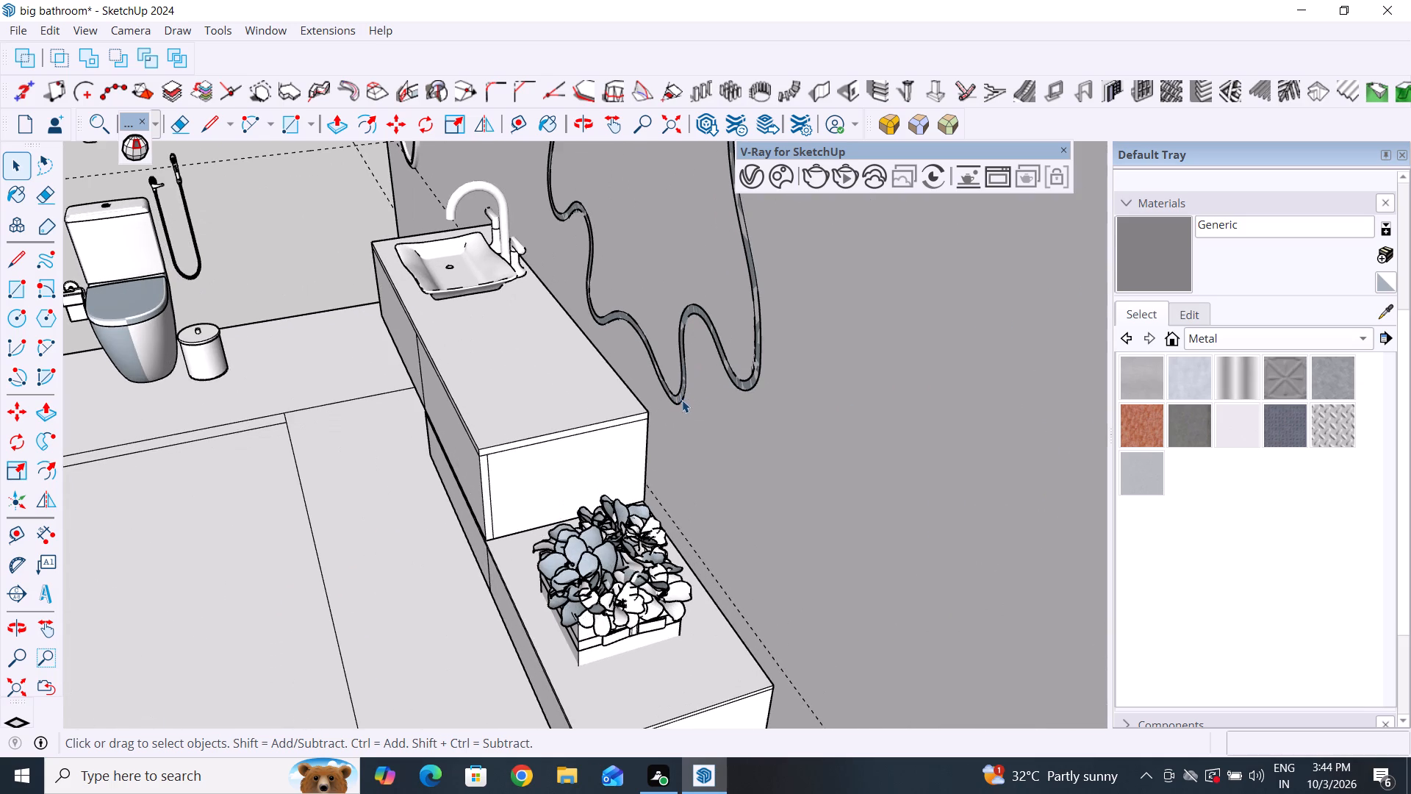
pyautogui.click(680, 398)
pyautogui.press('m')
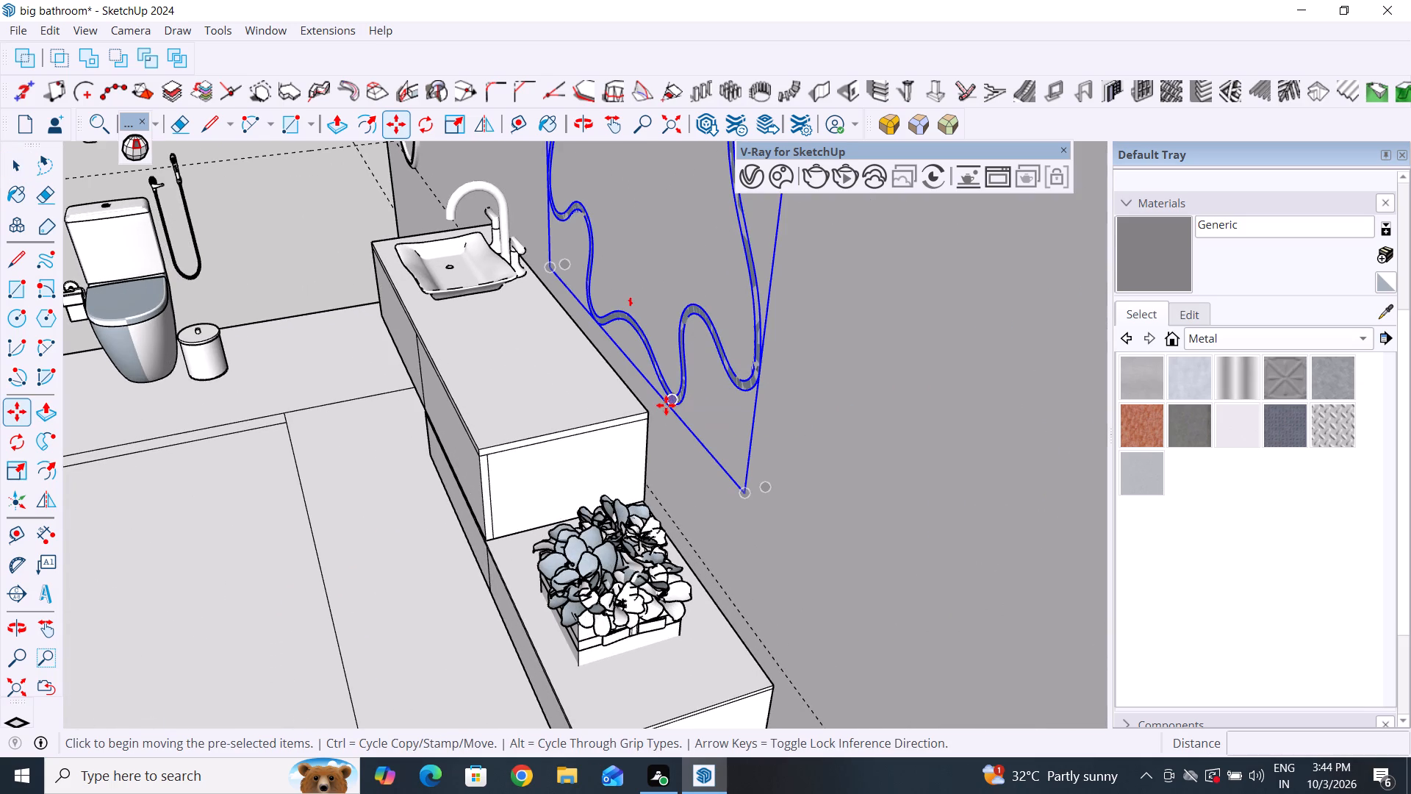
pyautogui.click(668, 402)
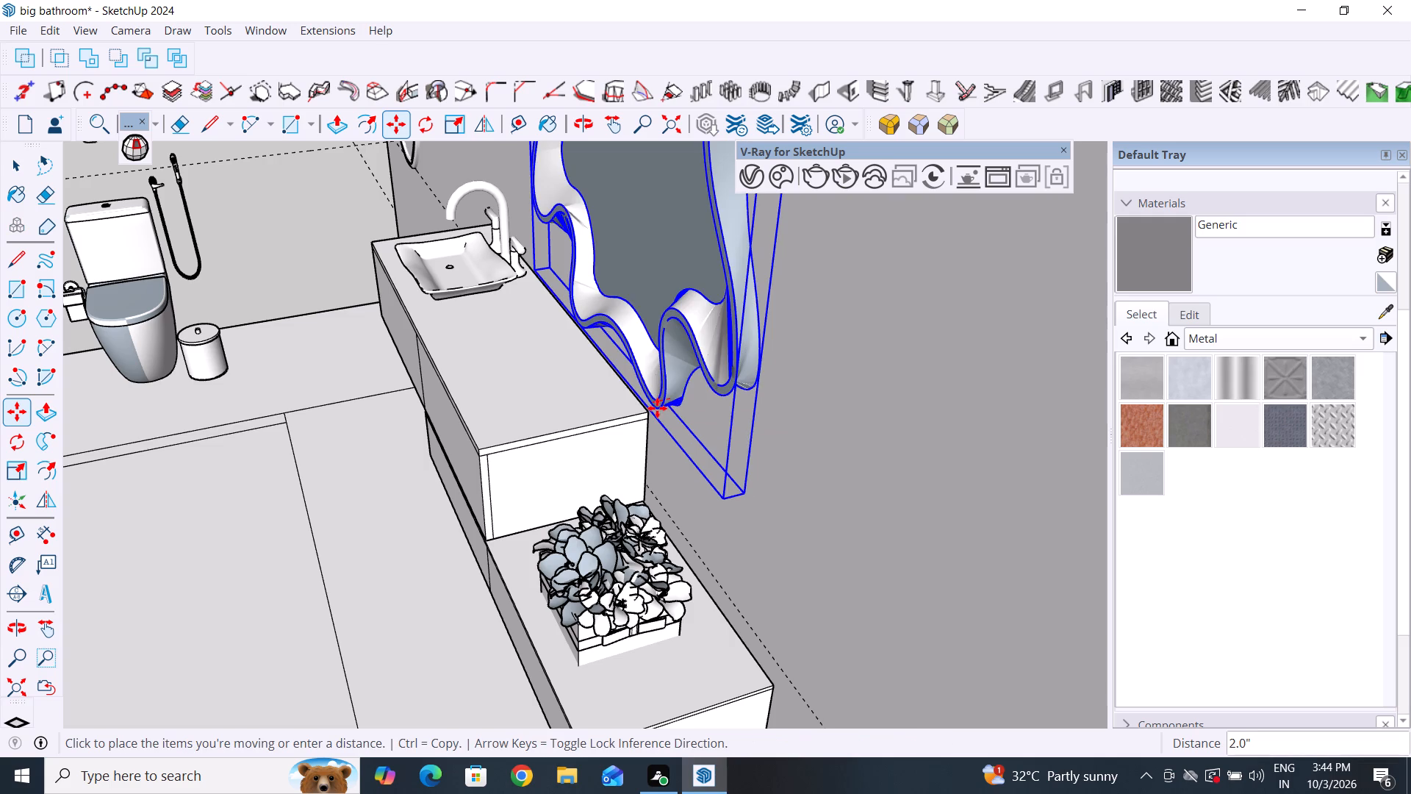
pyautogui.click(657, 408)
pyautogui.scroll(-7, 754, 482)
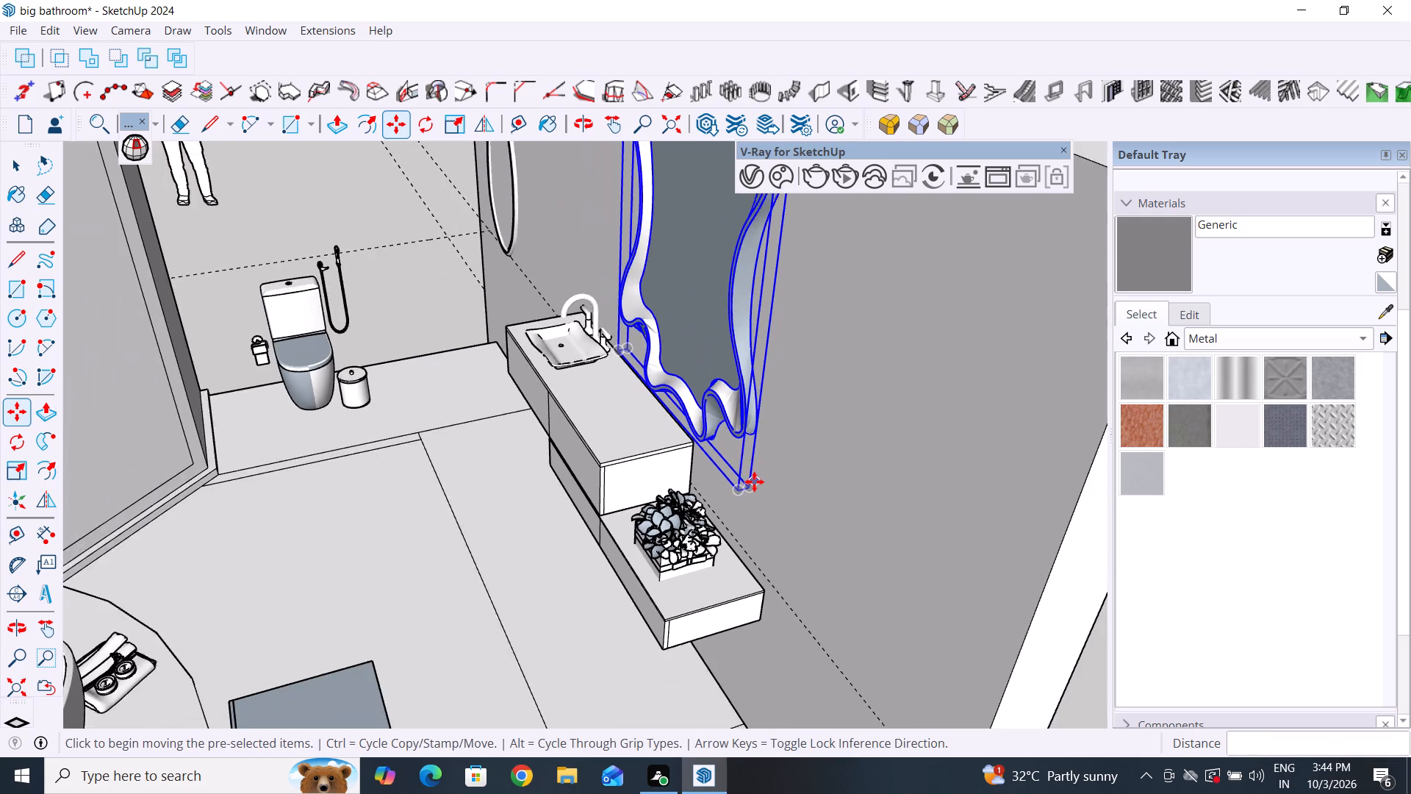
pyautogui.scroll(-10, 754, 482)
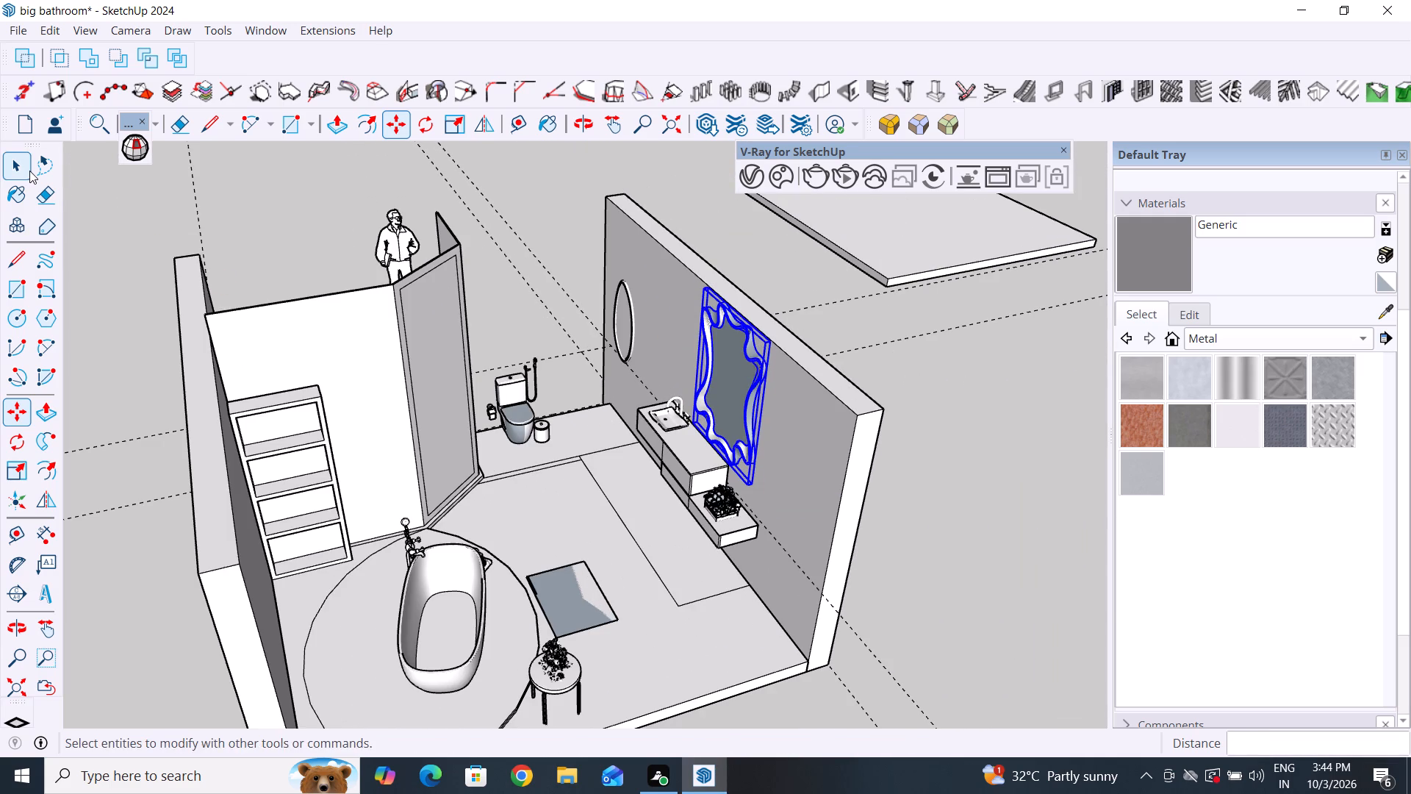
pyautogui.click(29, 171)
pyautogui.click(286, 246)
# Examine the mirror placement and the two side walls from all around the bathroom.
pyautogui.moveTo(688, 484); pyautogui.dragTo(1019, 465, button='middle')
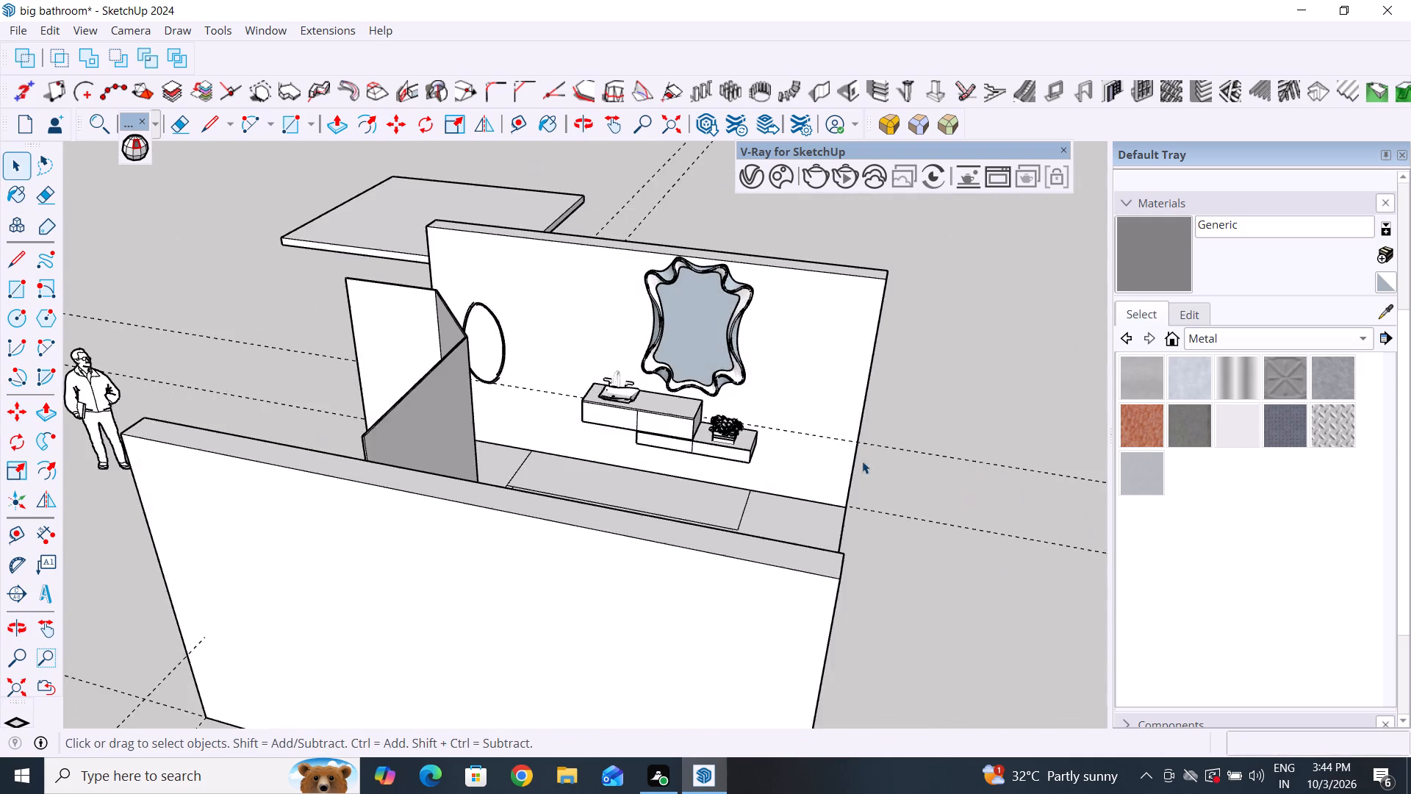
pyautogui.scroll(2, 694, 397)
pyautogui.moveTo(728, 412); pyautogui.dragTo(912, 406, button='middle')
pyautogui.moveTo(673, 479); pyautogui.dragTo(858, 558, button='middle')
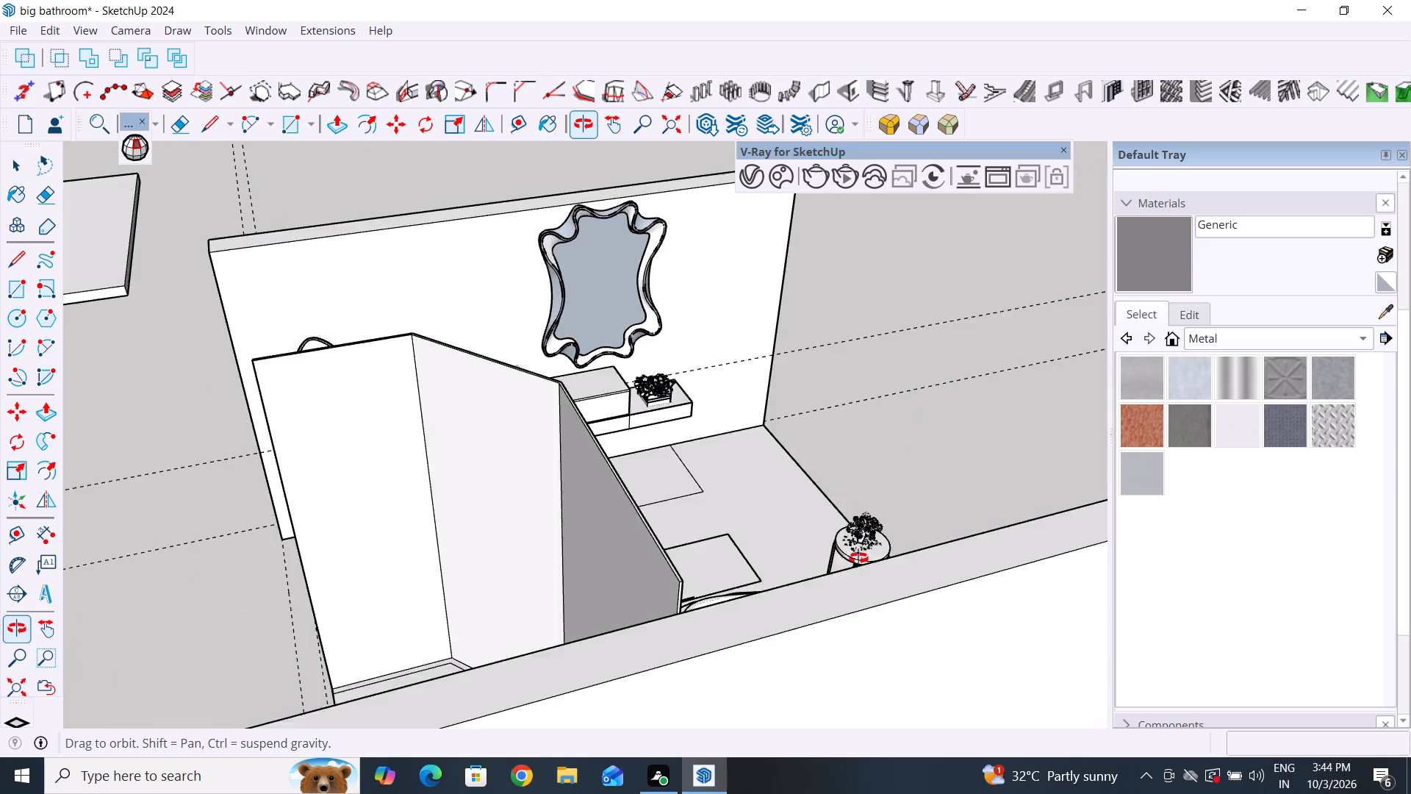
pyautogui.moveTo(858, 558); pyautogui.dragTo(998, 557, button='middle')
pyautogui.scroll(1, 586, 567)
pyautogui.scroll(-4, 586, 567)
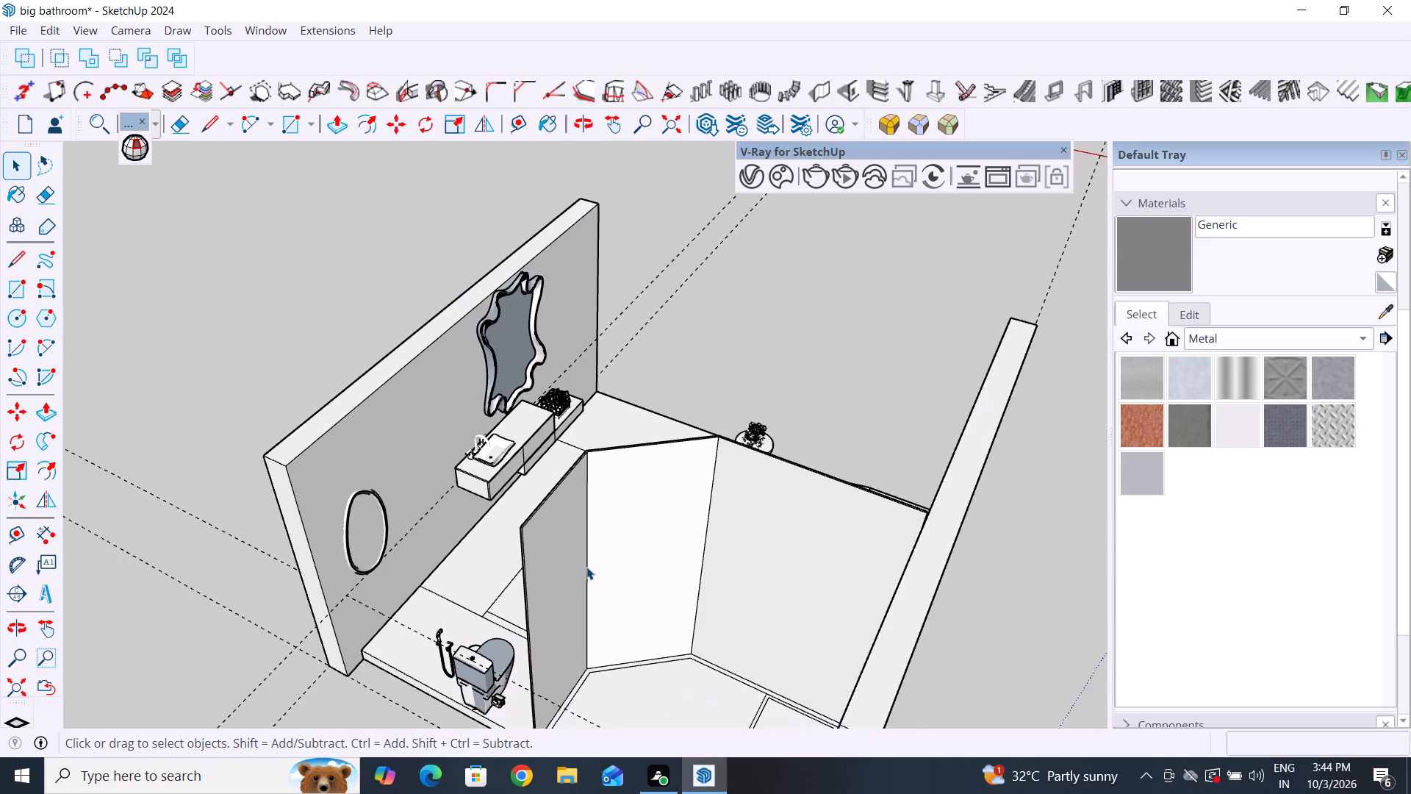
pyautogui.scroll(-5, 586, 567)
pyautogui.moveTo(649, 604); pyautogui.dragTo(259, 607, button='middle')
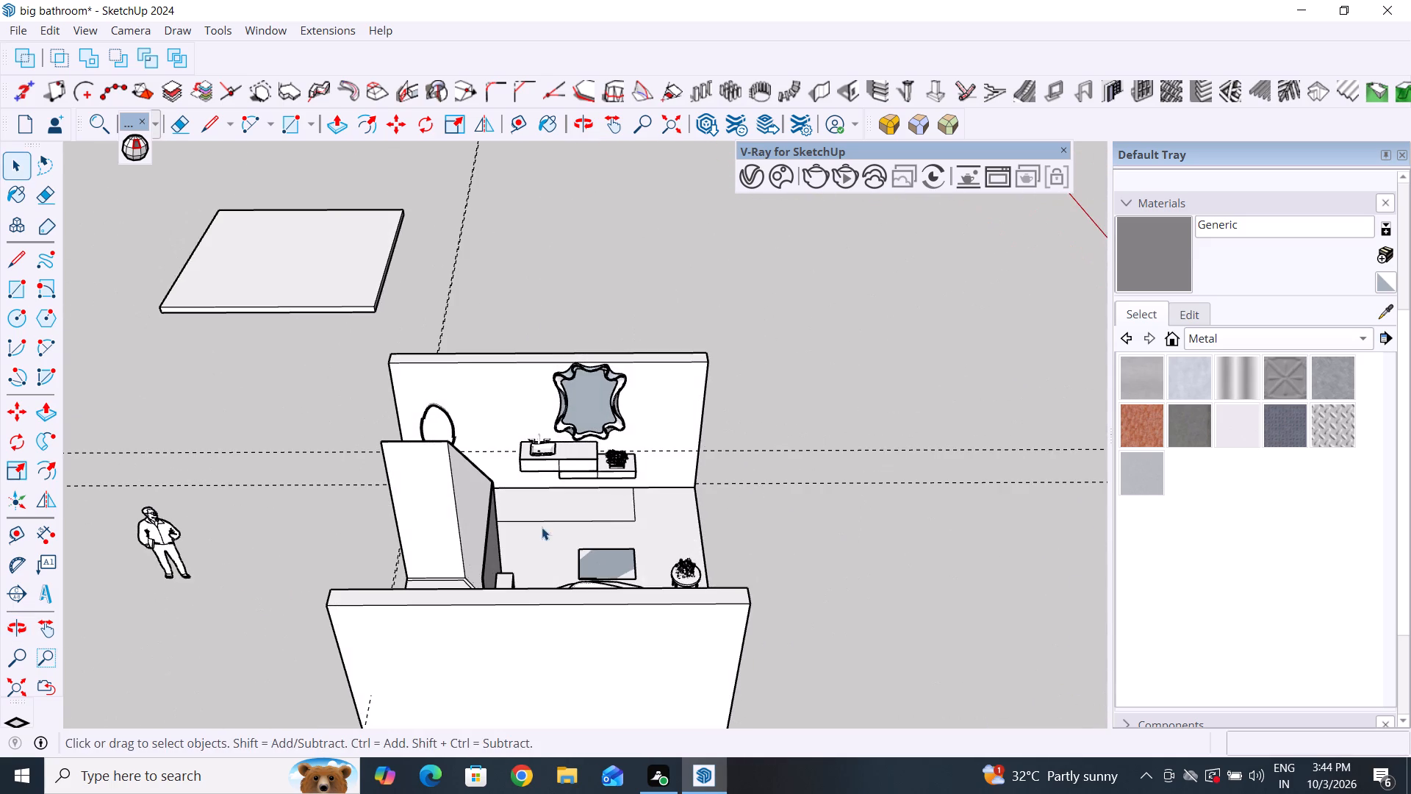
pyautogui.moveTo(744, 532); pyautogui.dragTo(500, 534, button='middle')
pyautogui.moveTo(779, 595); pyautogui.dragTo(713, 608, button='middle')
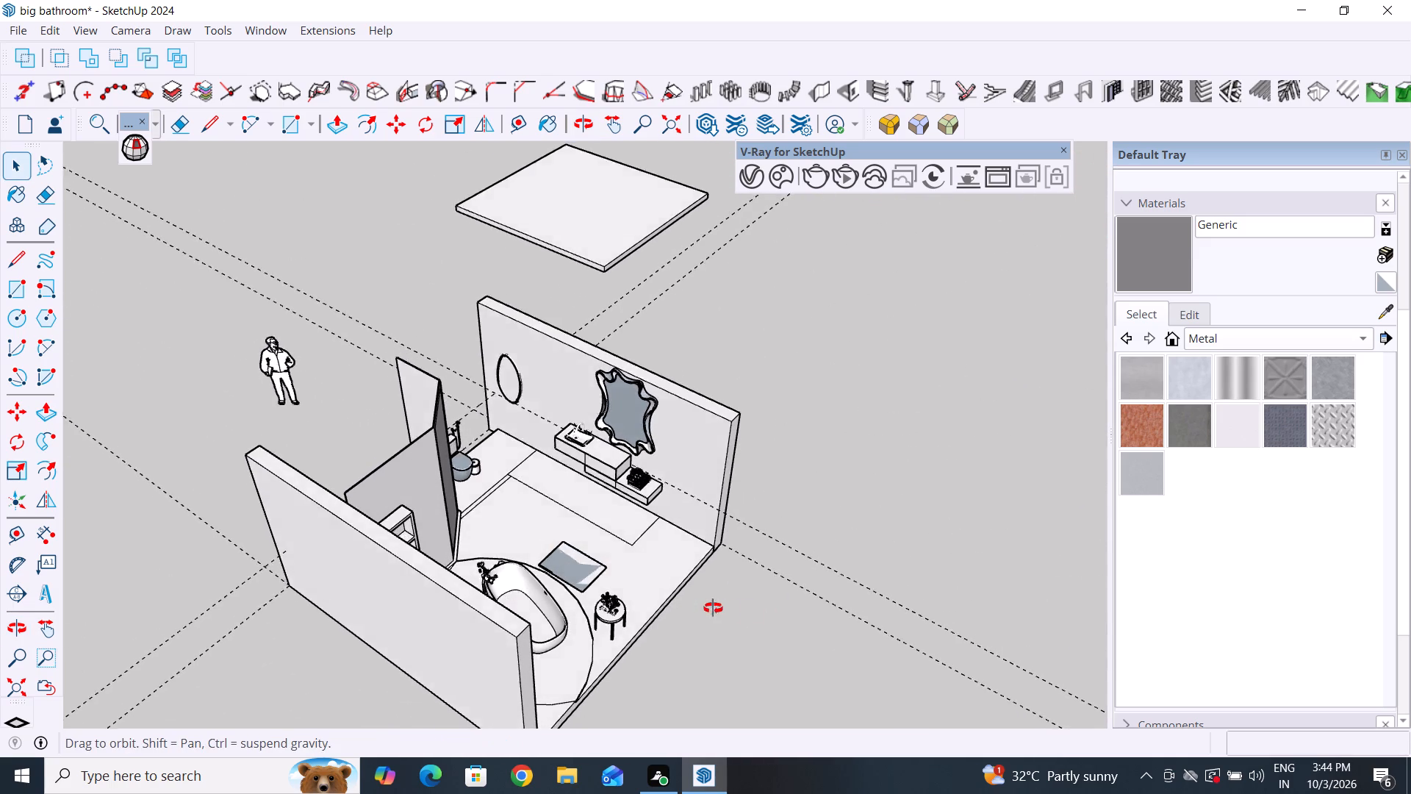
pyautogui.moveTo(713, 608); pyautogui.dragTo(511, 545, button='middle')
pyautogui.scroll(4, 525, 554)
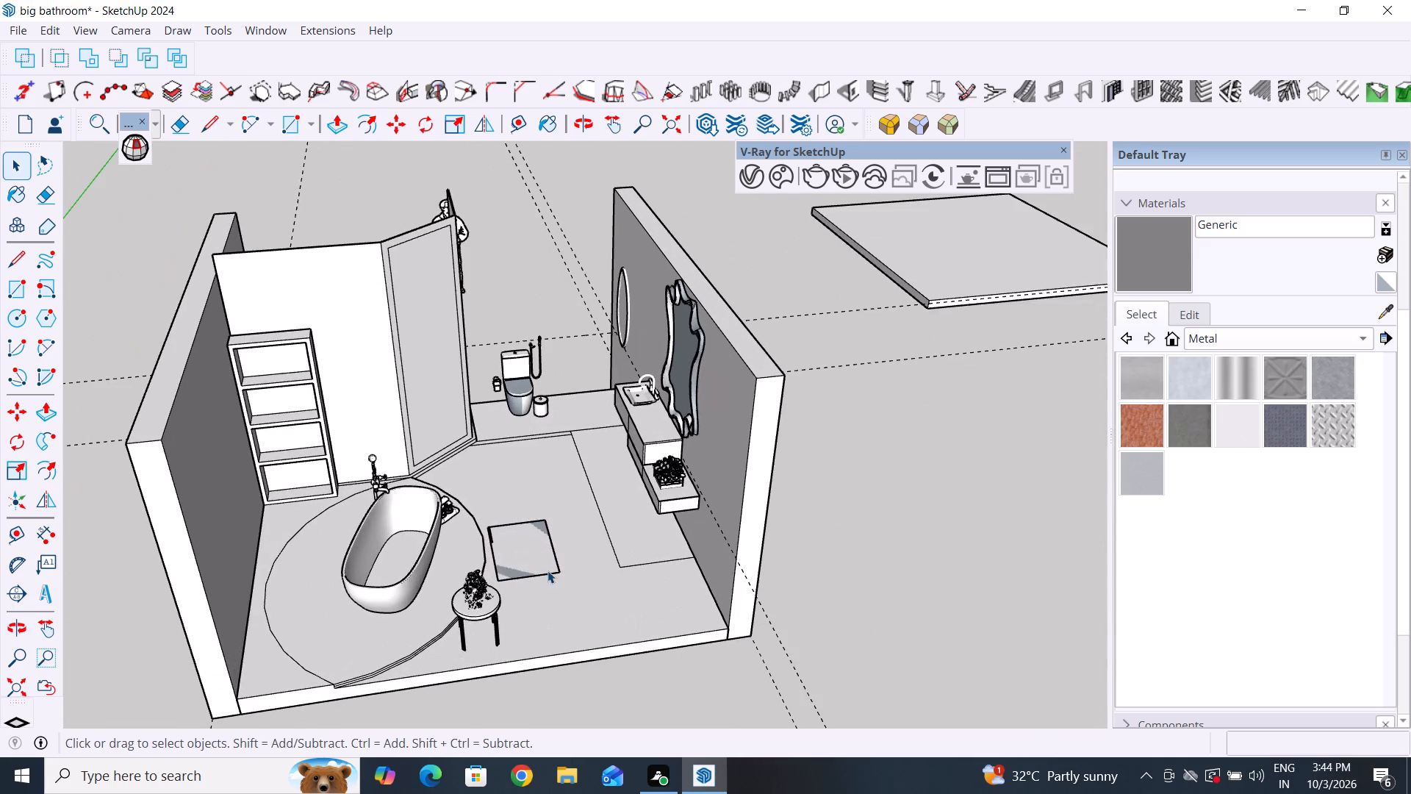
pyautogui.moveTo(544, 568); pyautogui.dragTo(273, 633, button='middle')
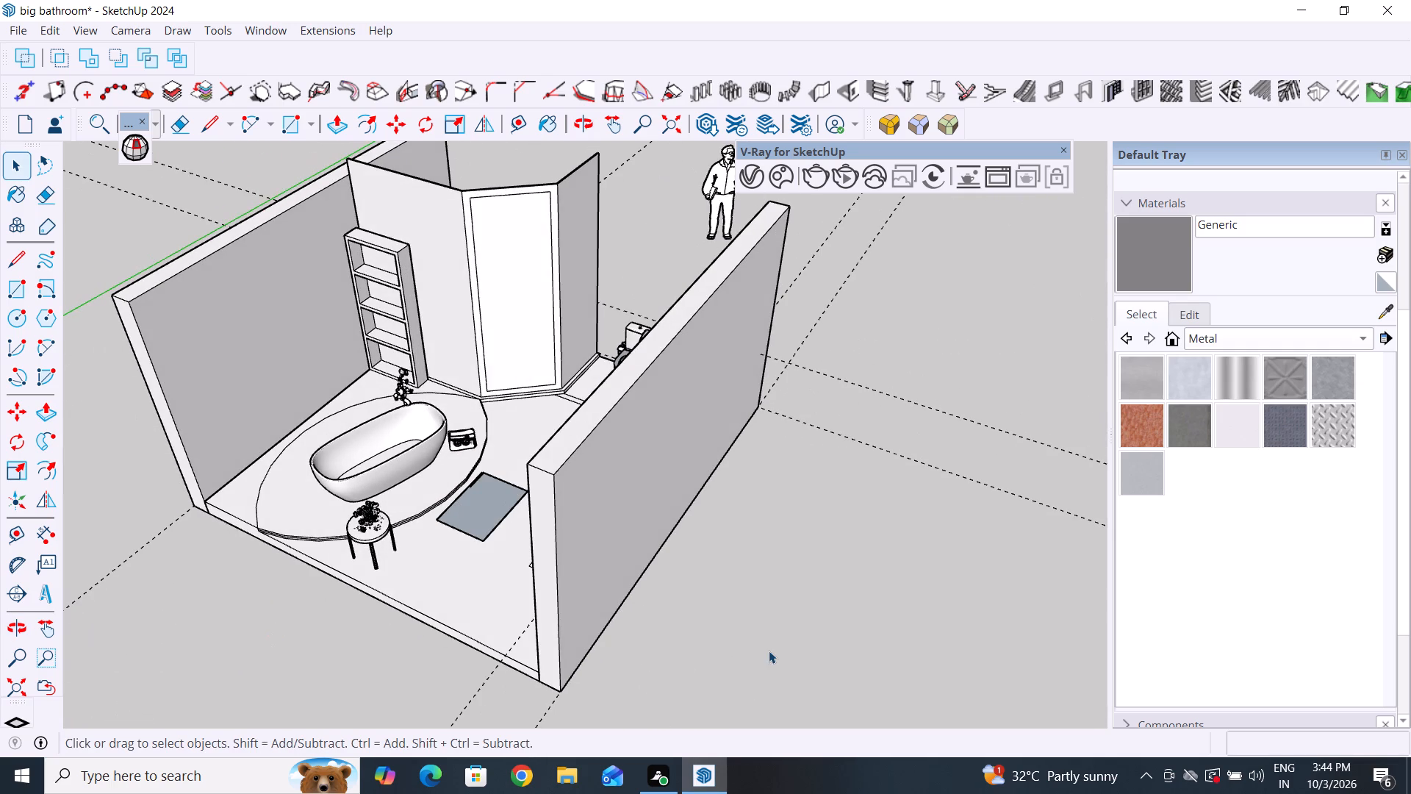
pyautogui.click(769, 651)
pyautogui.scroll(-4, 822, 598)
pyautogui.moveTo(831, 598); pyautogui.dragTo(897, 523, button='middle')
pyautogui.click(539, 612)
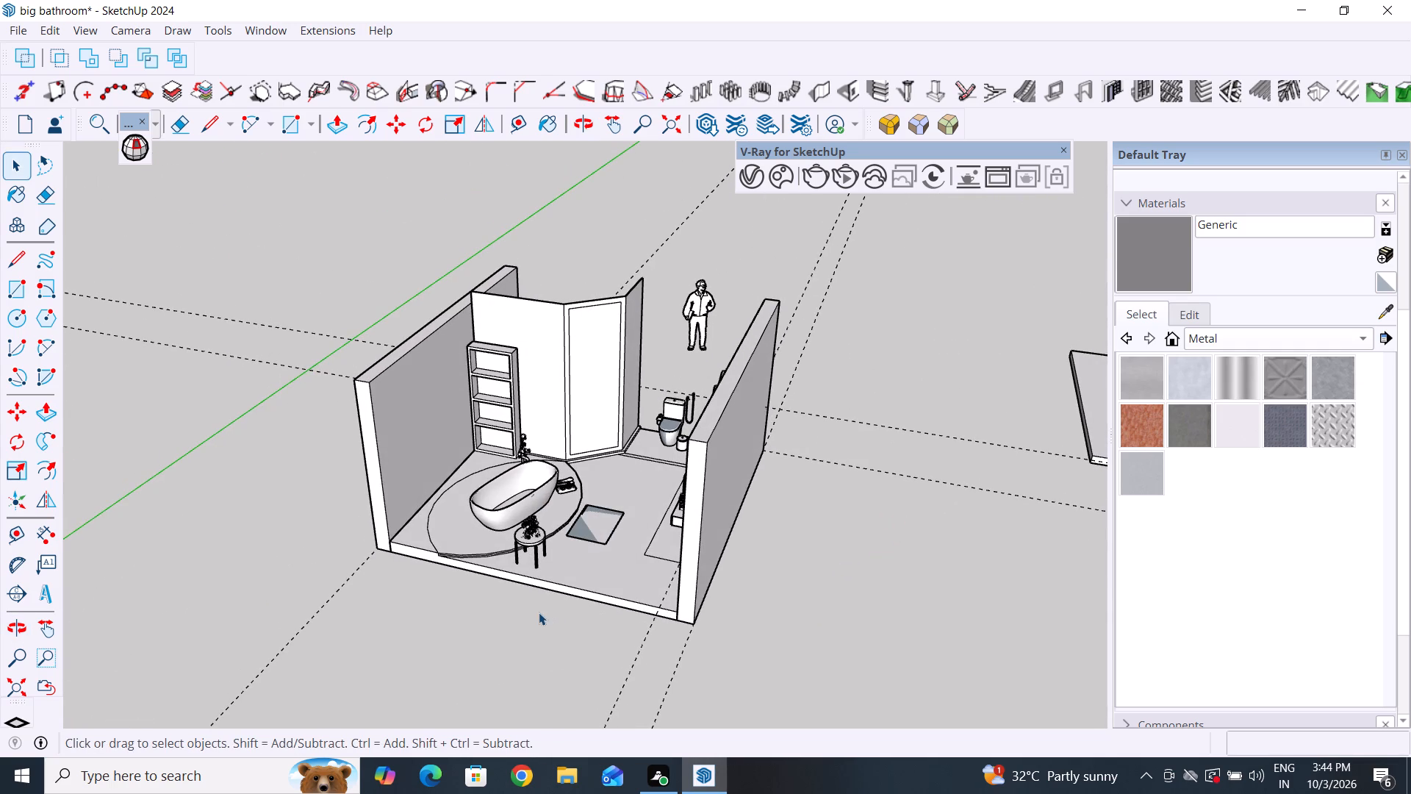
pyautogui.moveTo(689, 646); pyautogui.dragTo(877, 580, button='middle')
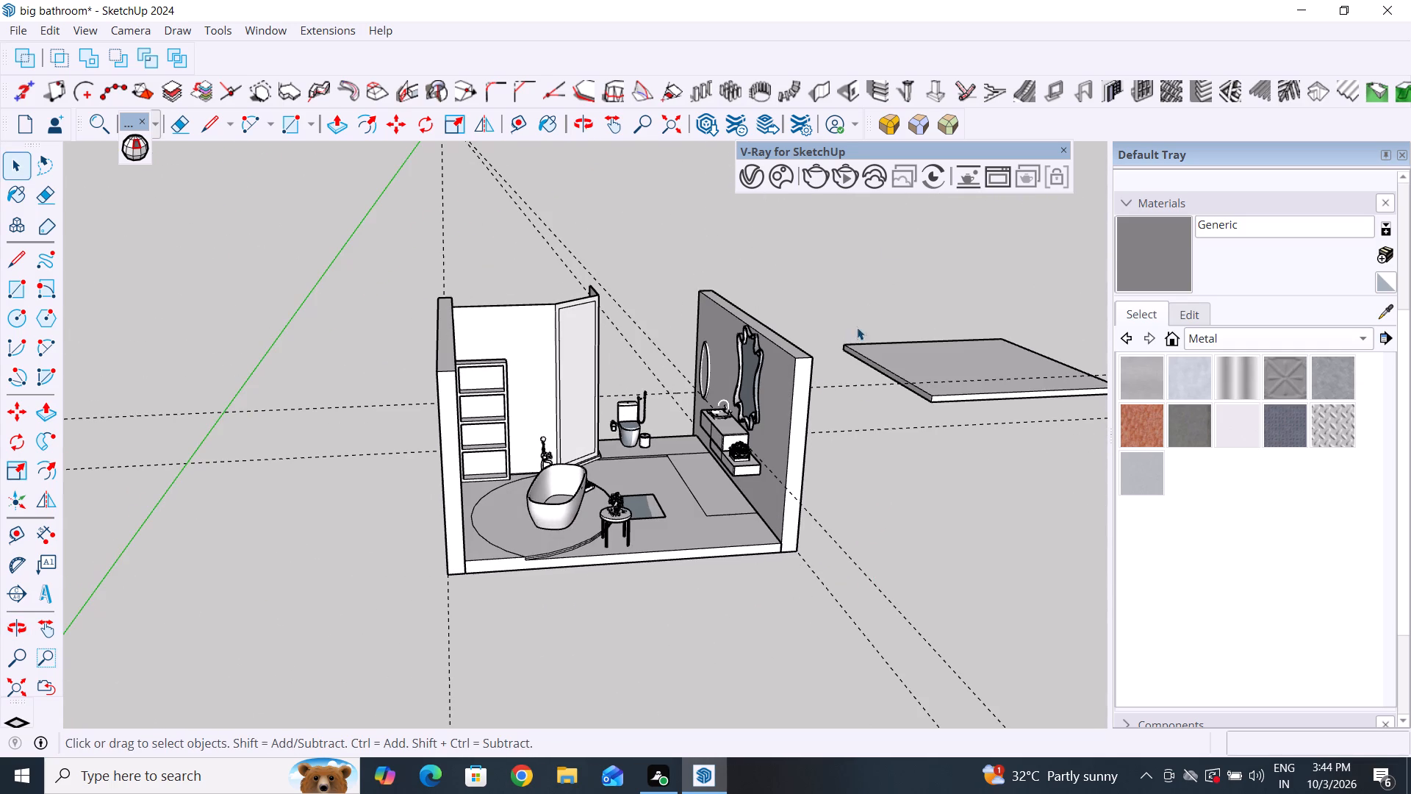
pyautogui.moveTo(885, 459); pyautogui.dragTo(895, 536, button='middle')
pyautogui.scroll(6, 779, 361)
pyautogui.moveTo(742, 433); pyautogui.dragTo(715, 451, button='middle')
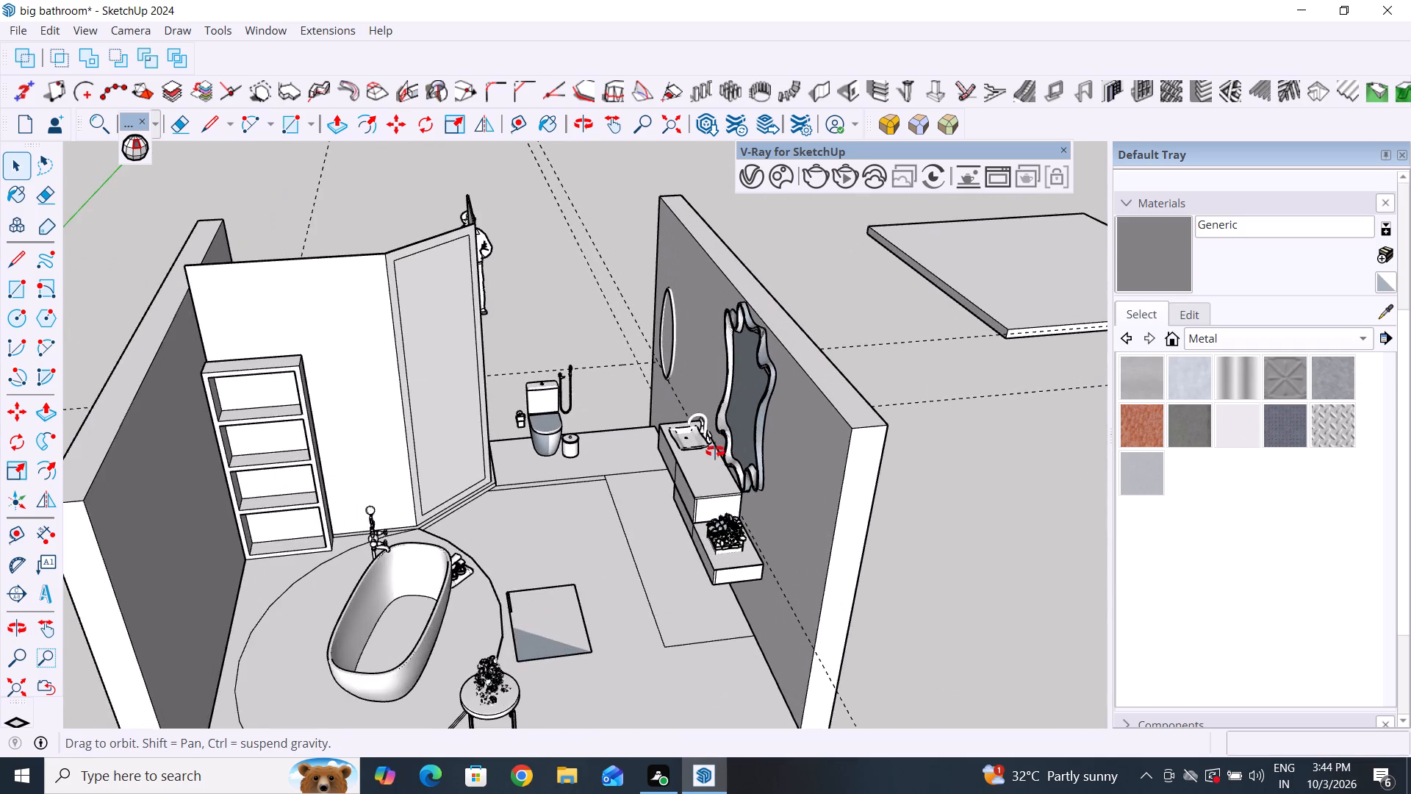
pyautogui.moveTo(715, 451); pyautogui.dragTo(833, 457, button='middle')
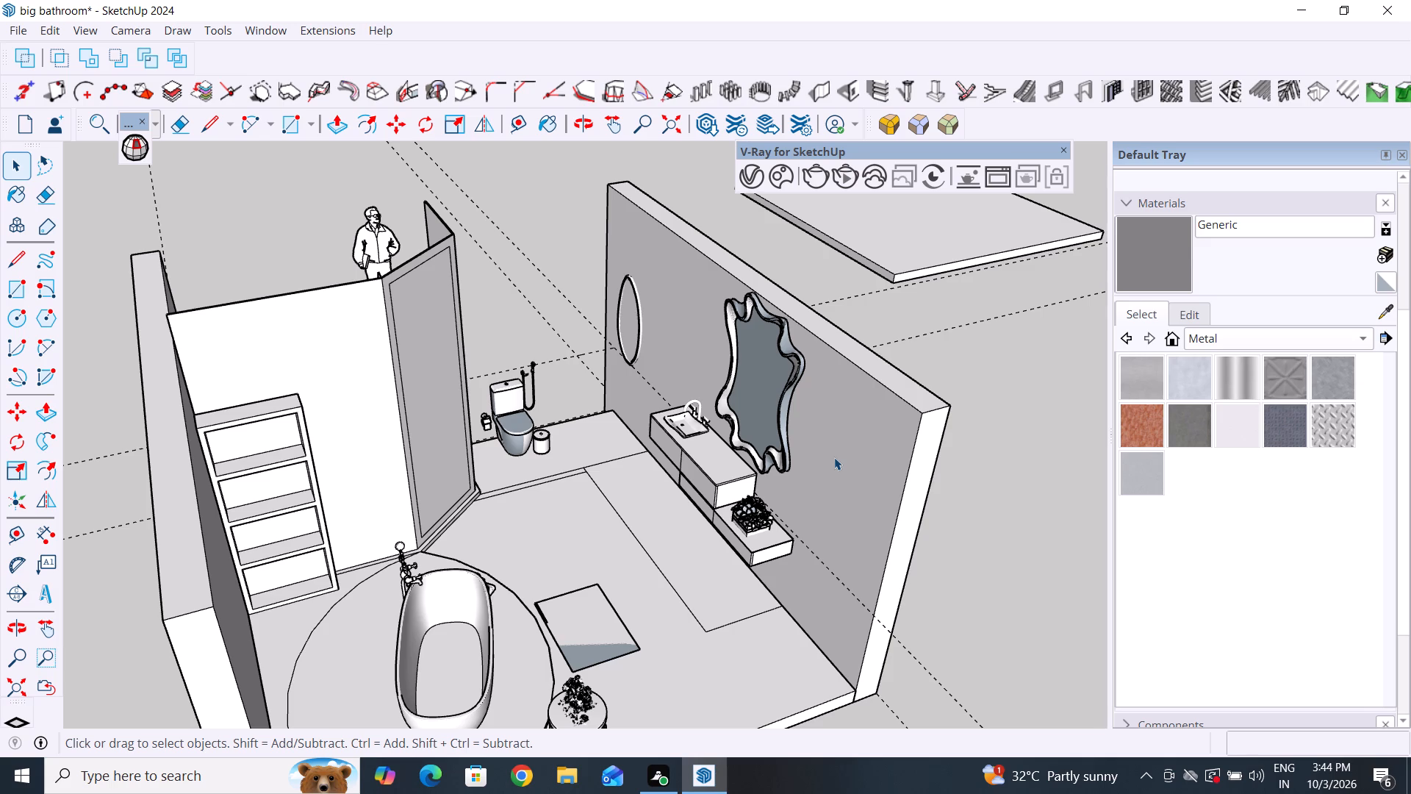
pyautogui.scroll(-4, 834, 457)
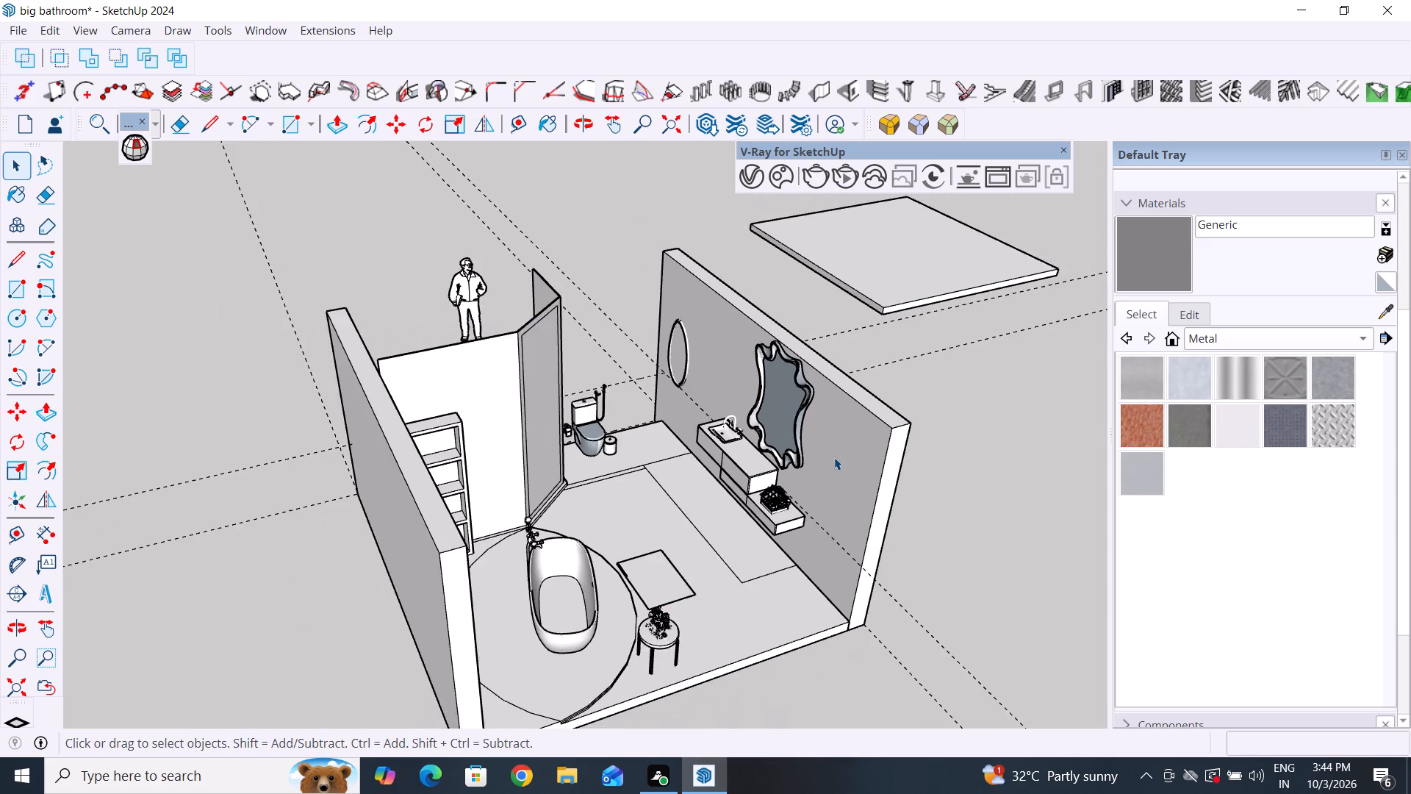
pyautogui.moveTo(834, 457); pyautogui.dragTo(606, 577, button='middle')
# Paint both faces of the shower enclosure's framed glass panel with Translucent Glass Blue from the Glass and Mirrors materials.
pyautogui.click(567, 363)
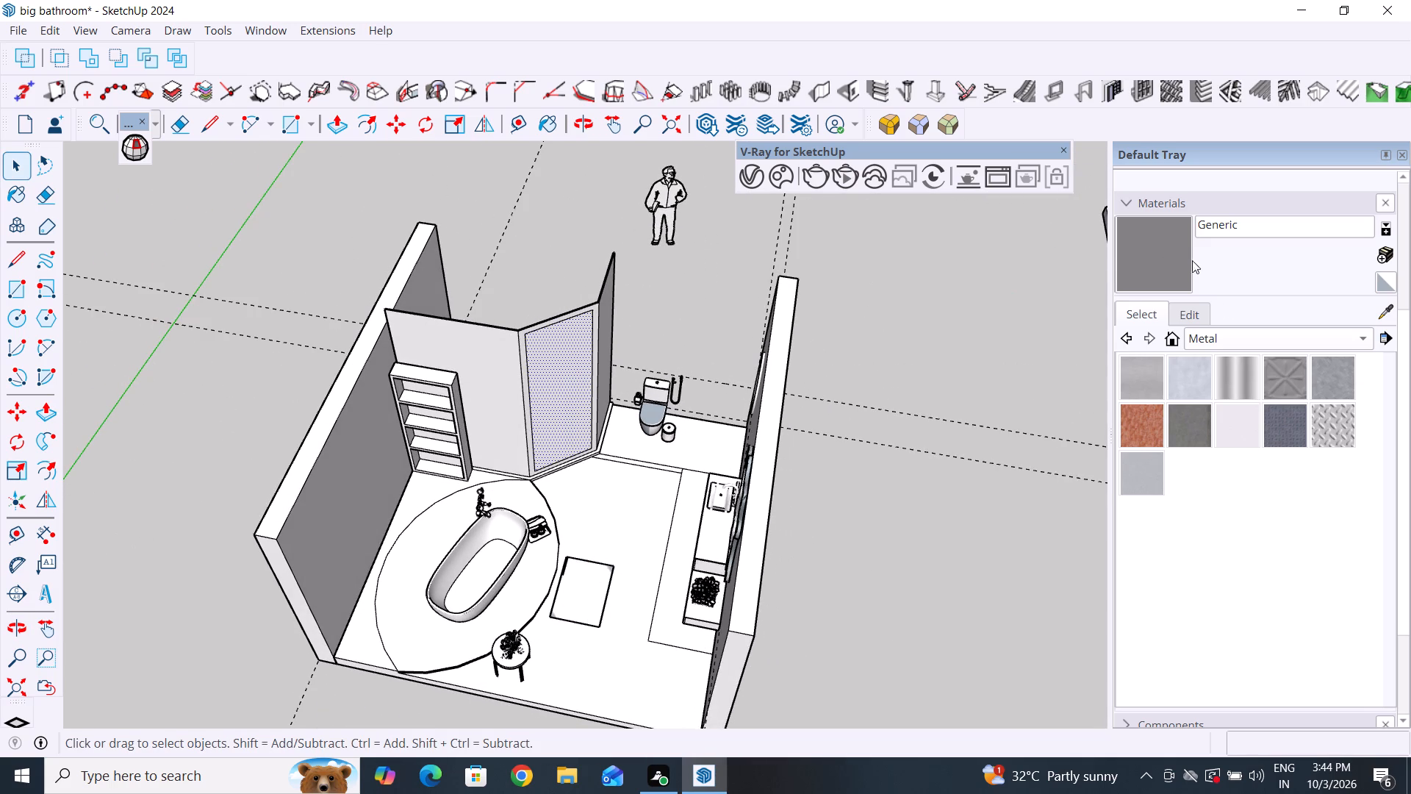
pyautogui.click(1230, 335)
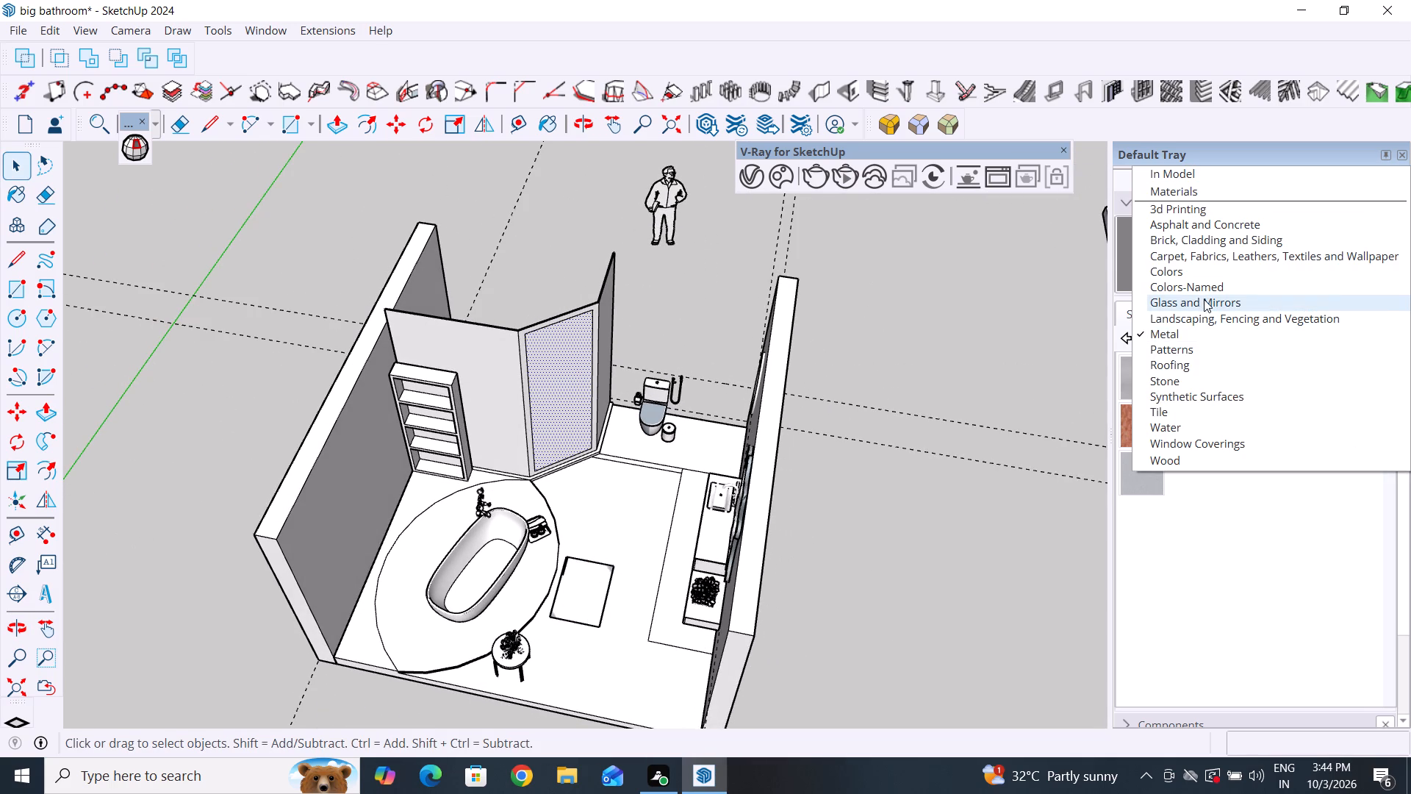
pyautogui.click(1204, 299)
pyautogui.click(1270, 382)
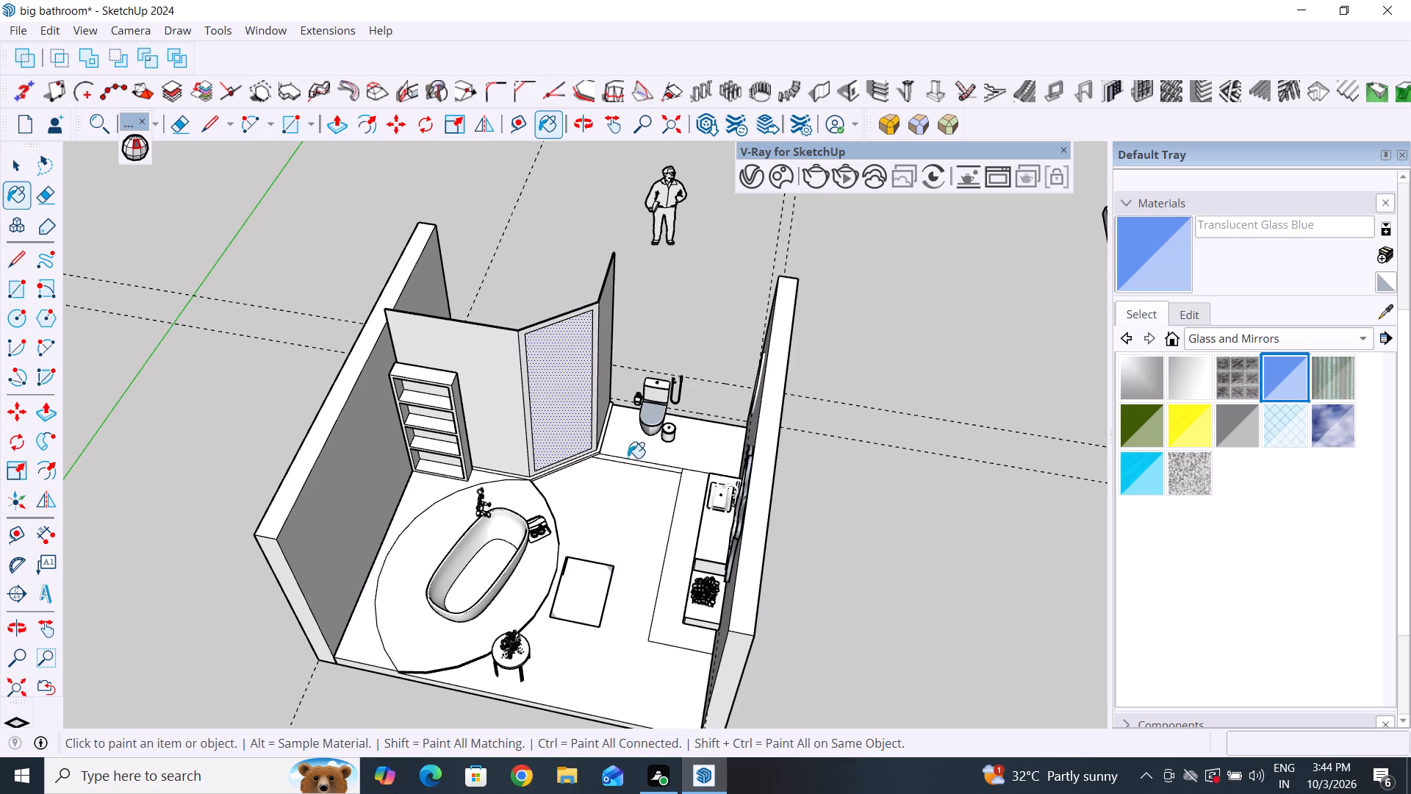
pyautogui.click(562, 396)
pyautogui.moveTo(961, 565); pyautogui.dragTo(938, 574, button='middle')
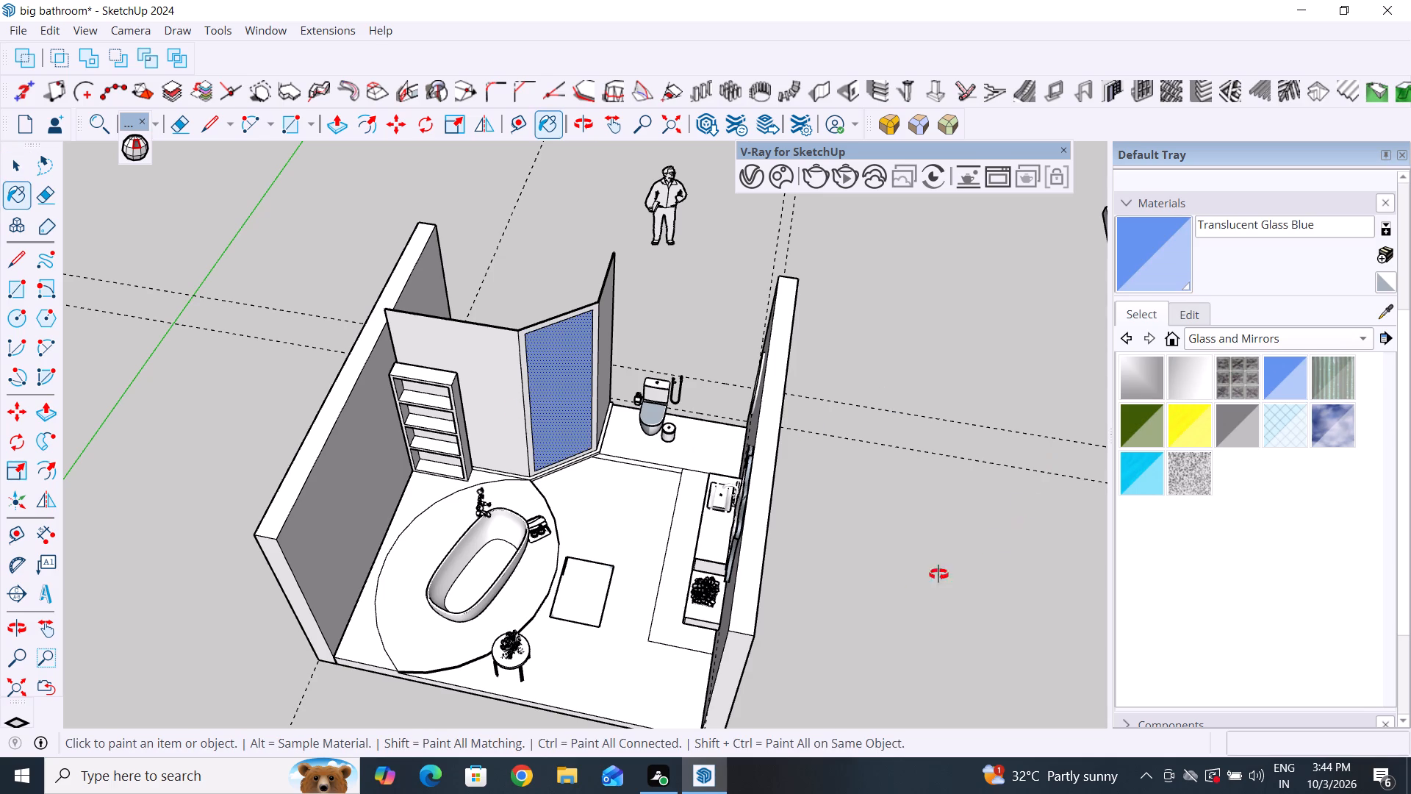
pyautogui.moveTo(938, 574); pyautogui.dragTo(298, 520, button='middle')
pyautogui.moveTo(664, 484); pyautogui.dragTo(248, 419, button='middle')
pyautogui.scroll(1, 550, 403)
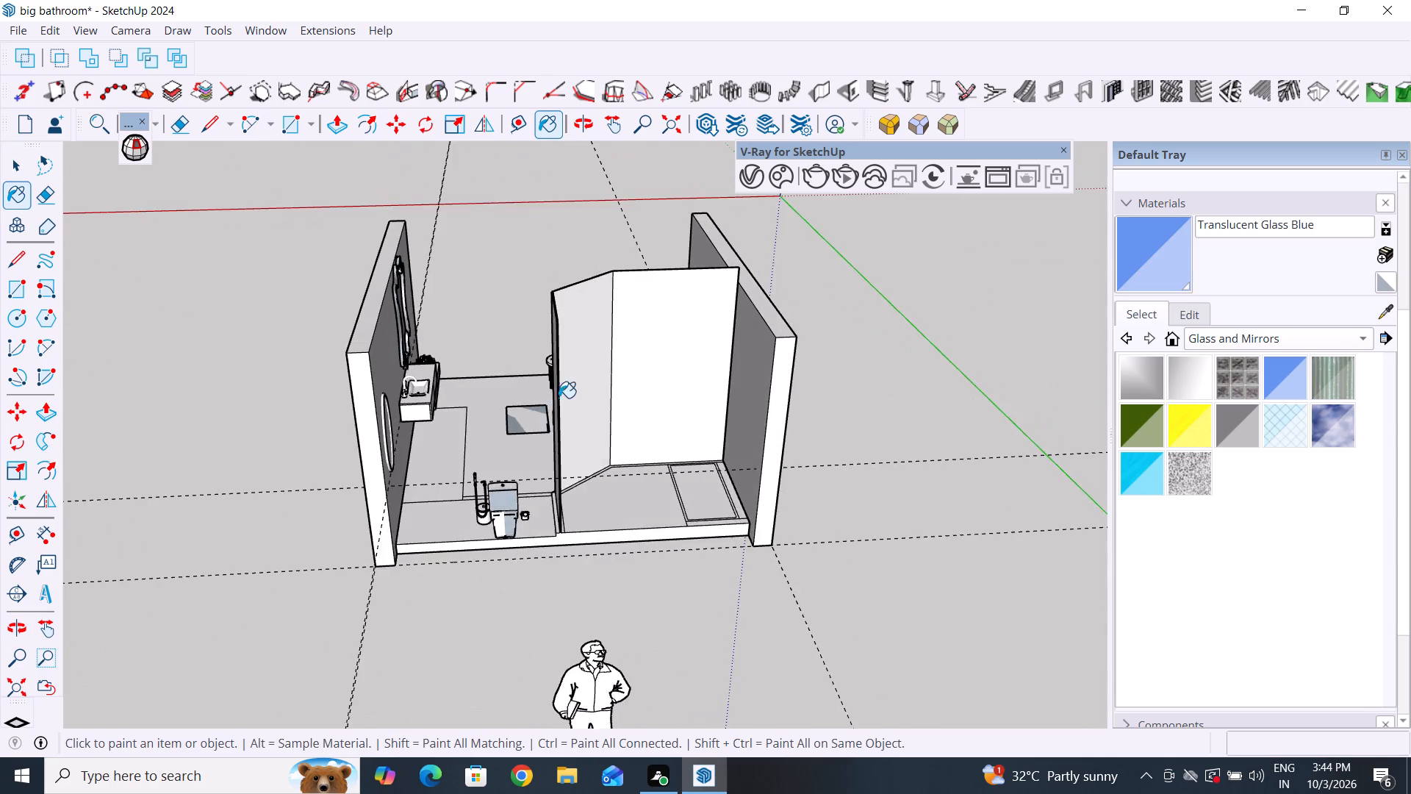
pyautogui.scroll(2, 559, 398)
pyautogui.moveTo(593, 389); pyautogui.dragTo(502, 385, button='middle')
pyautogui.click(578, 326)
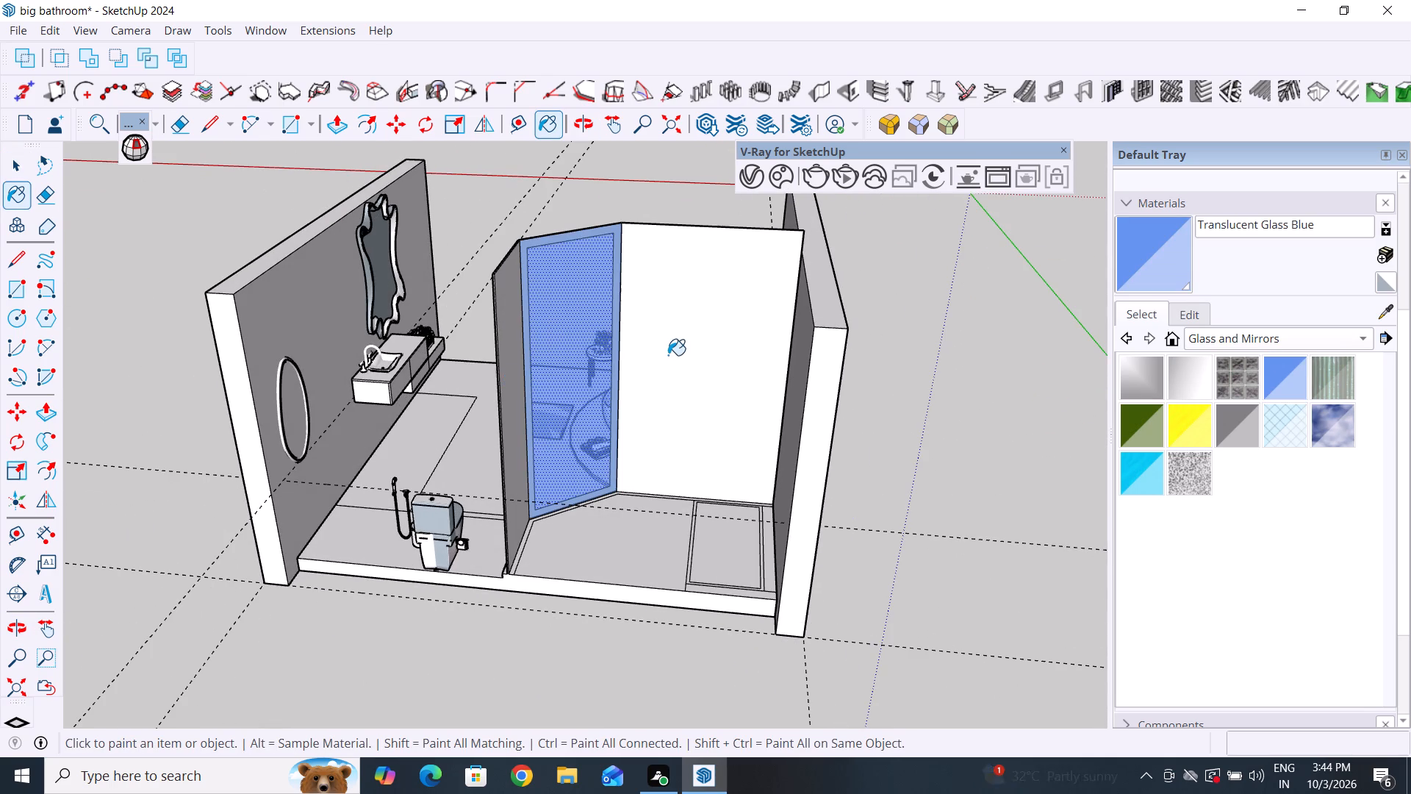
# Paint both faces of the shower enclosure's two unframed side panels with Translucent Glass Blue.
pyautogui.click(678, 351)
pyautogui.click(514, 482)
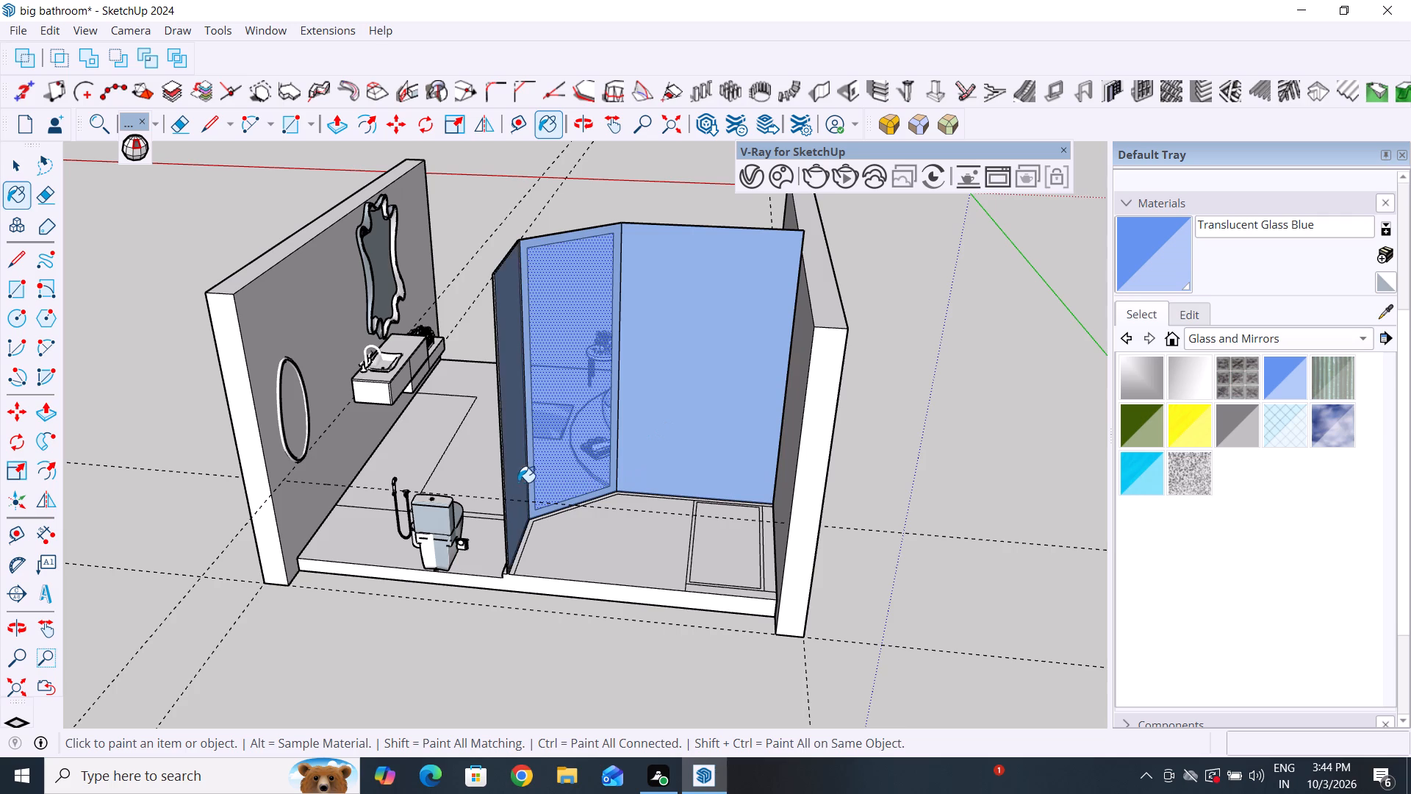
pyautogui.moveTo(533, 519); pyautogui.dragTo(981, 507, button='middle')
pyautogui.click(699, 303)
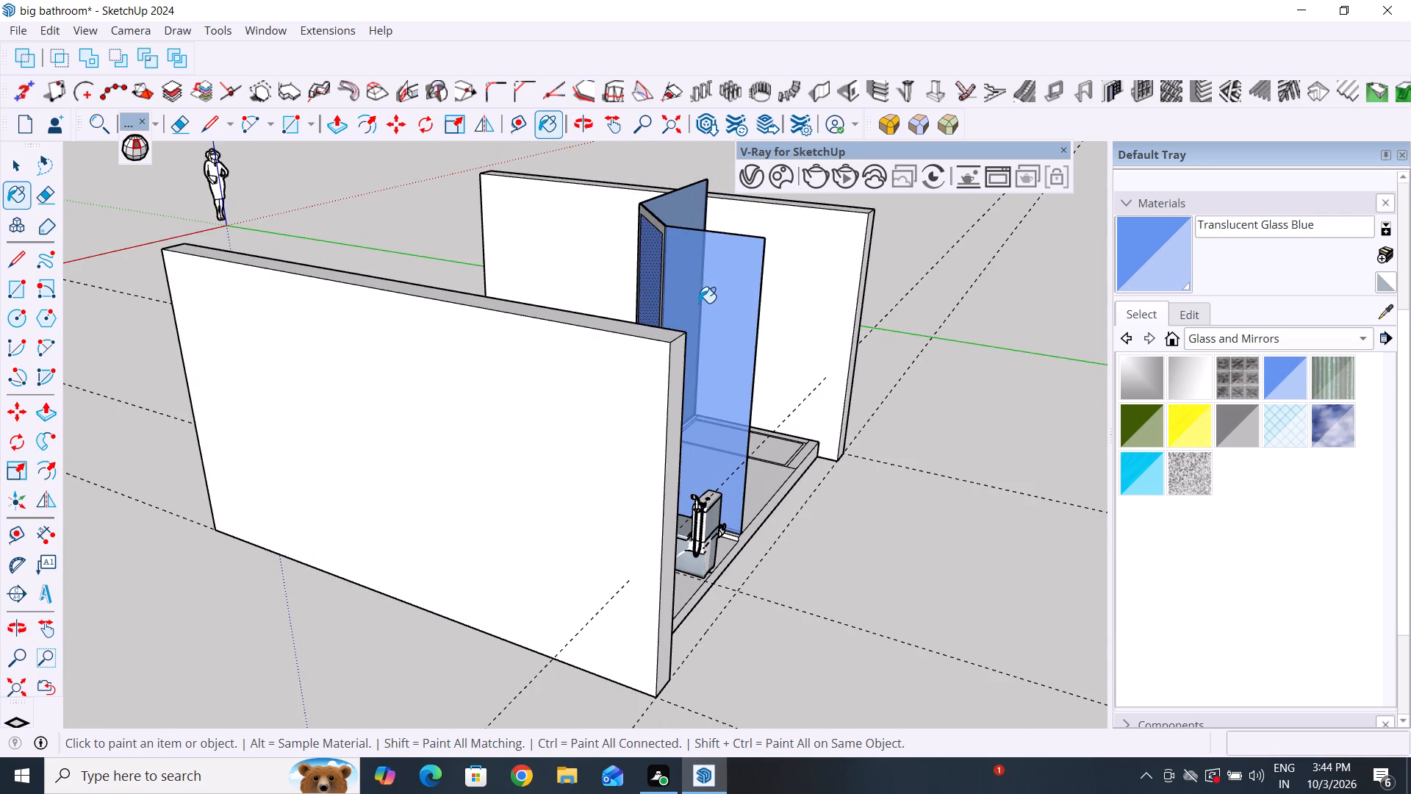
pyautogui.scroll(-4, 709, 454)
pyautogui.moveTo(661, 470); pyautogui.dragTo(1179, 512, button='middle')
pyautogui.moveTo(500, 440); pyautogui.dragTo(631, 468, button='middle')
pyautogui.click(530, 310)
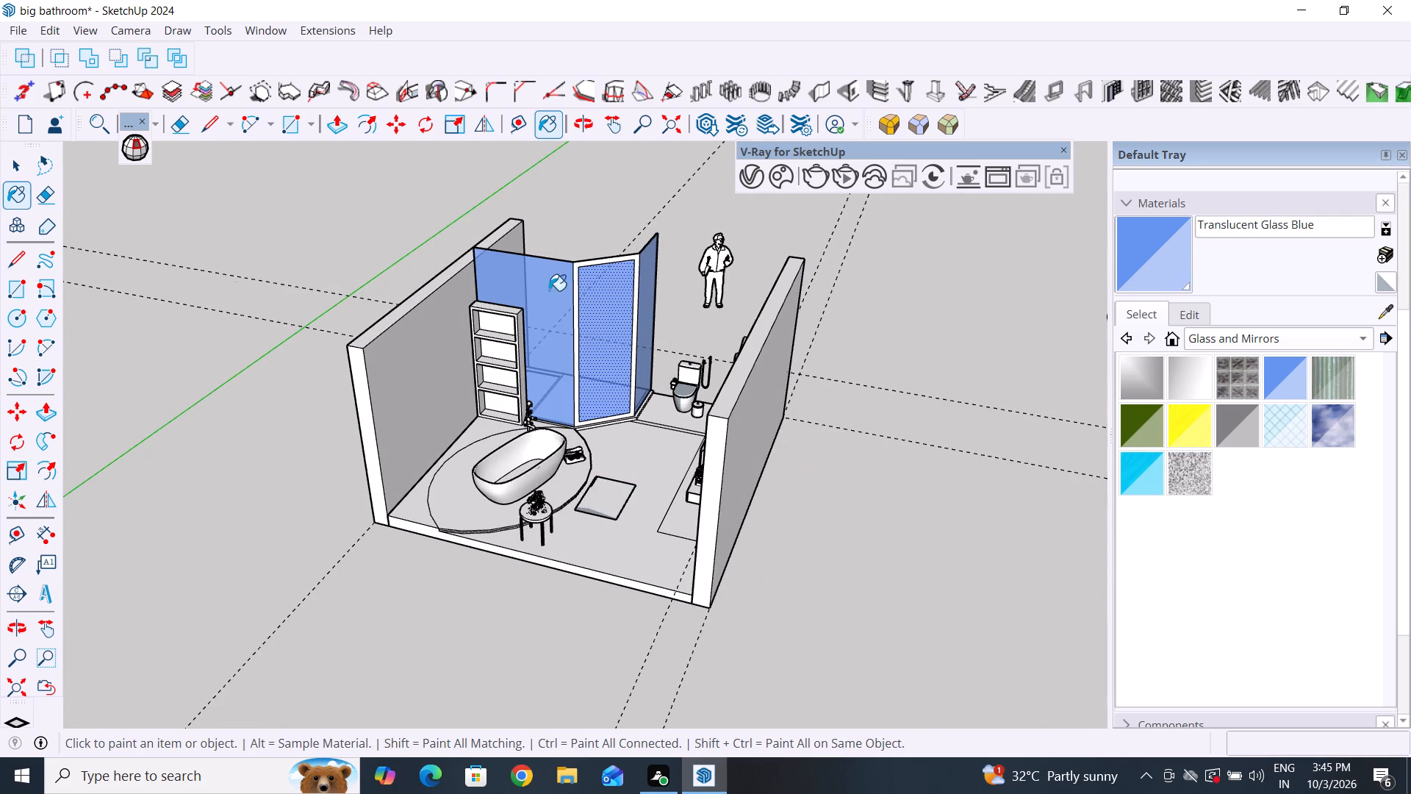
pyautogui.click(26, 167)
pyautogui.click(208, 198)
# Examine the glass shower enclosure, the shelf unit and the bathtub-side wall from several angles.
pyautogui.scroll(-4, 707, 572)
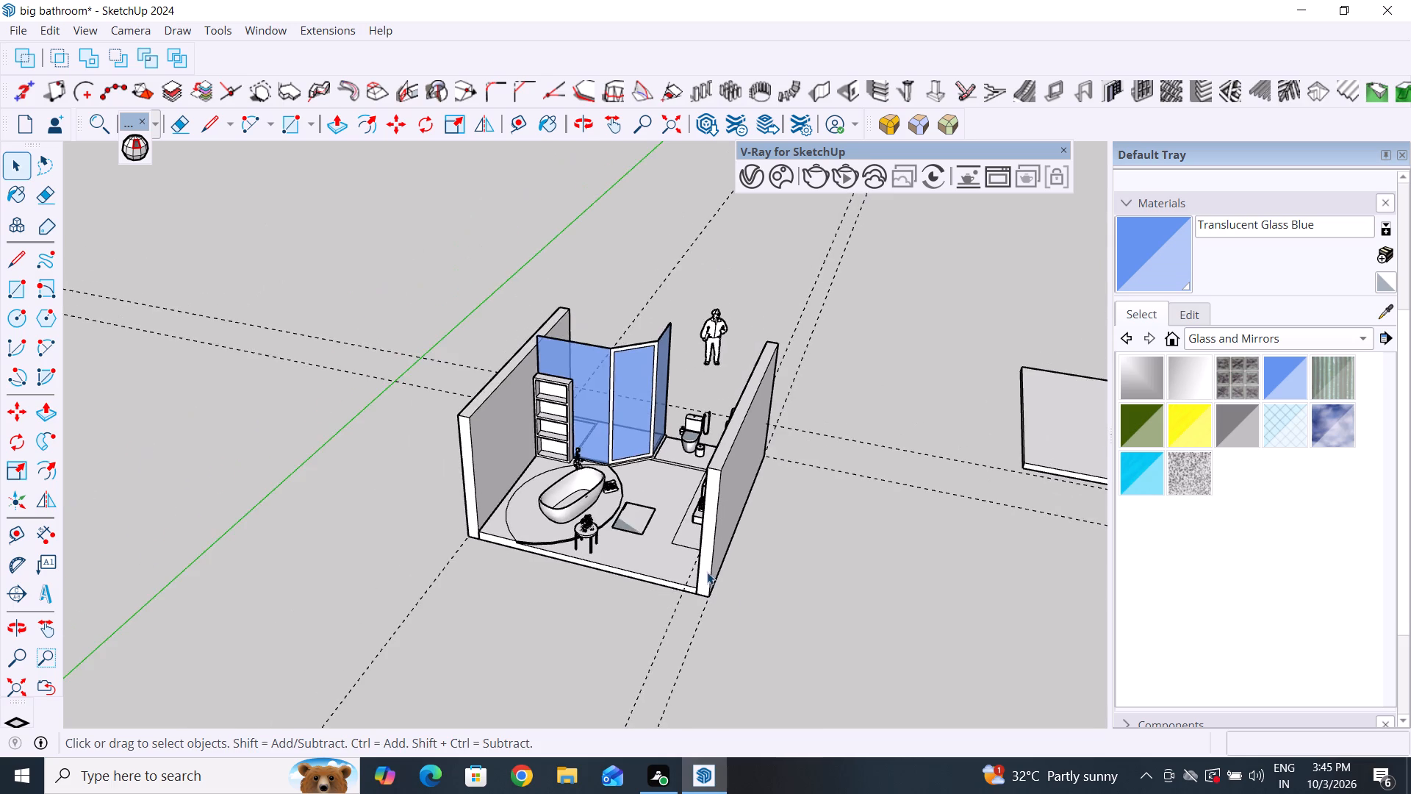
pyautogui.moveTo(761, 593); pyautogui.dragTo(905, 590, button='middle')
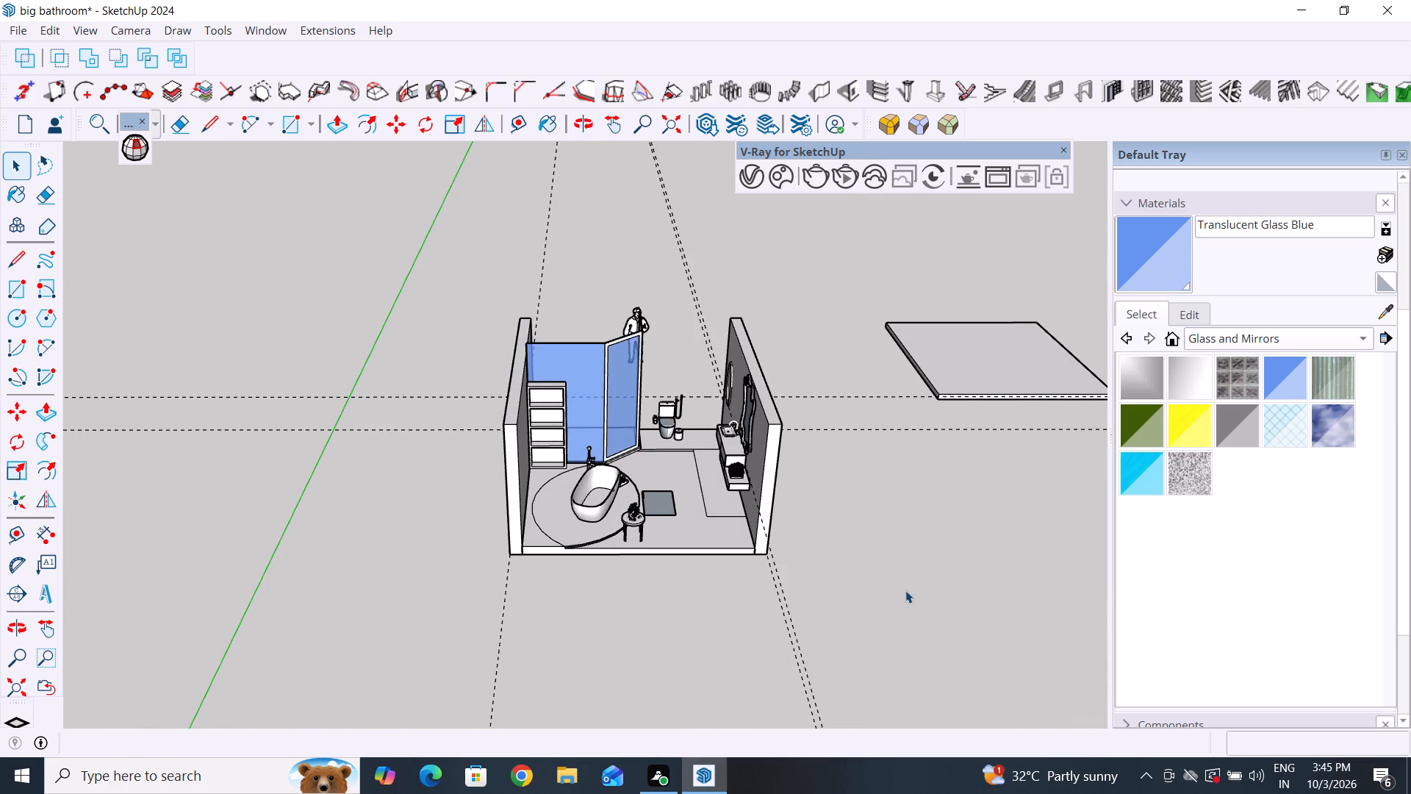
pyautogui.moveTo(596, 526); pyautogui.dragTo(1105, 512, button='middle')
pyautogui.moveTo(791, 438); pyautogui.dragTo(734, 465, button='middle')
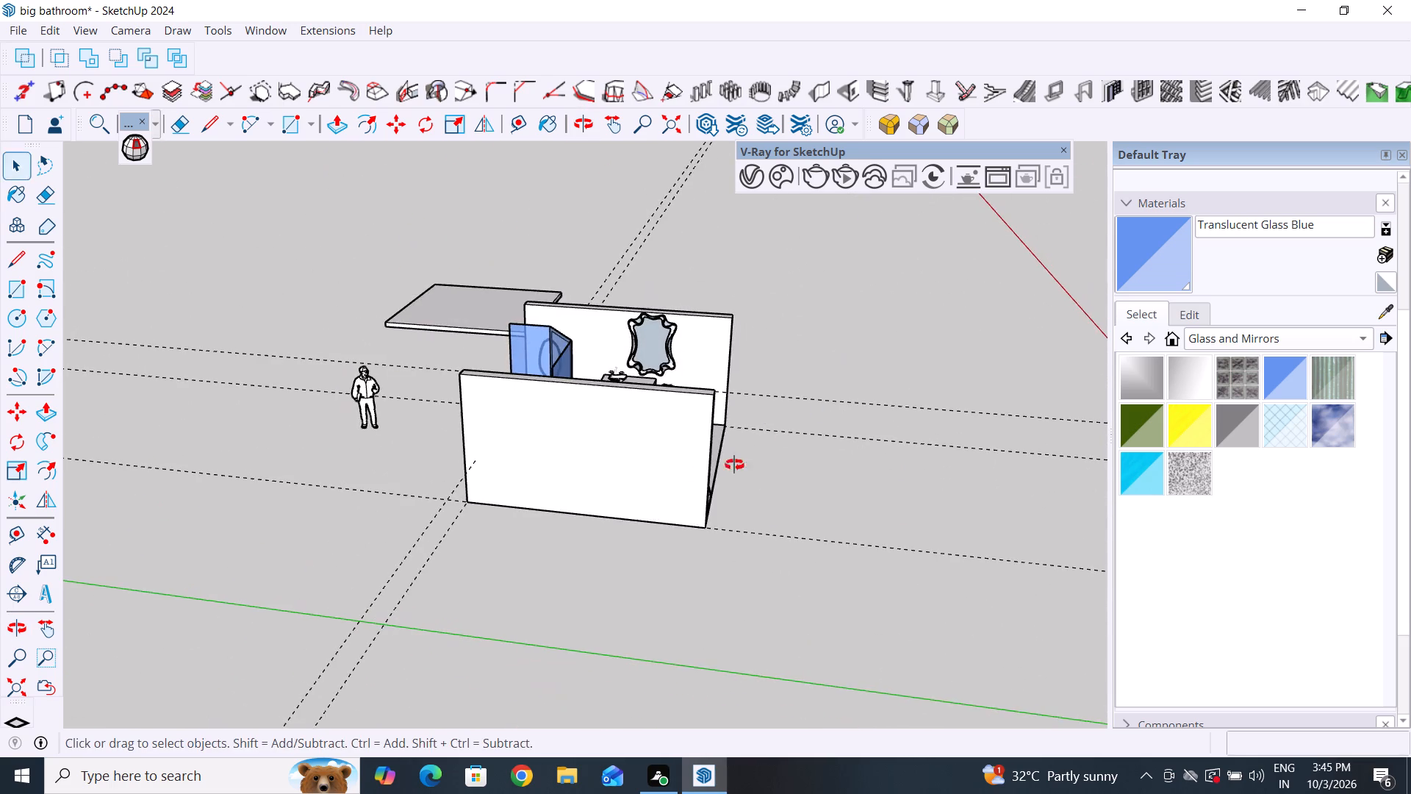
pyautogui.moveTo(734, 465); pyautogui.dragTo(25, 446, button='middle')
pyautogui.scroll(3, 547, 235)
pyautogui.moveTo(636, 362); pyautogui.dragTo(514, 427, button='middle')
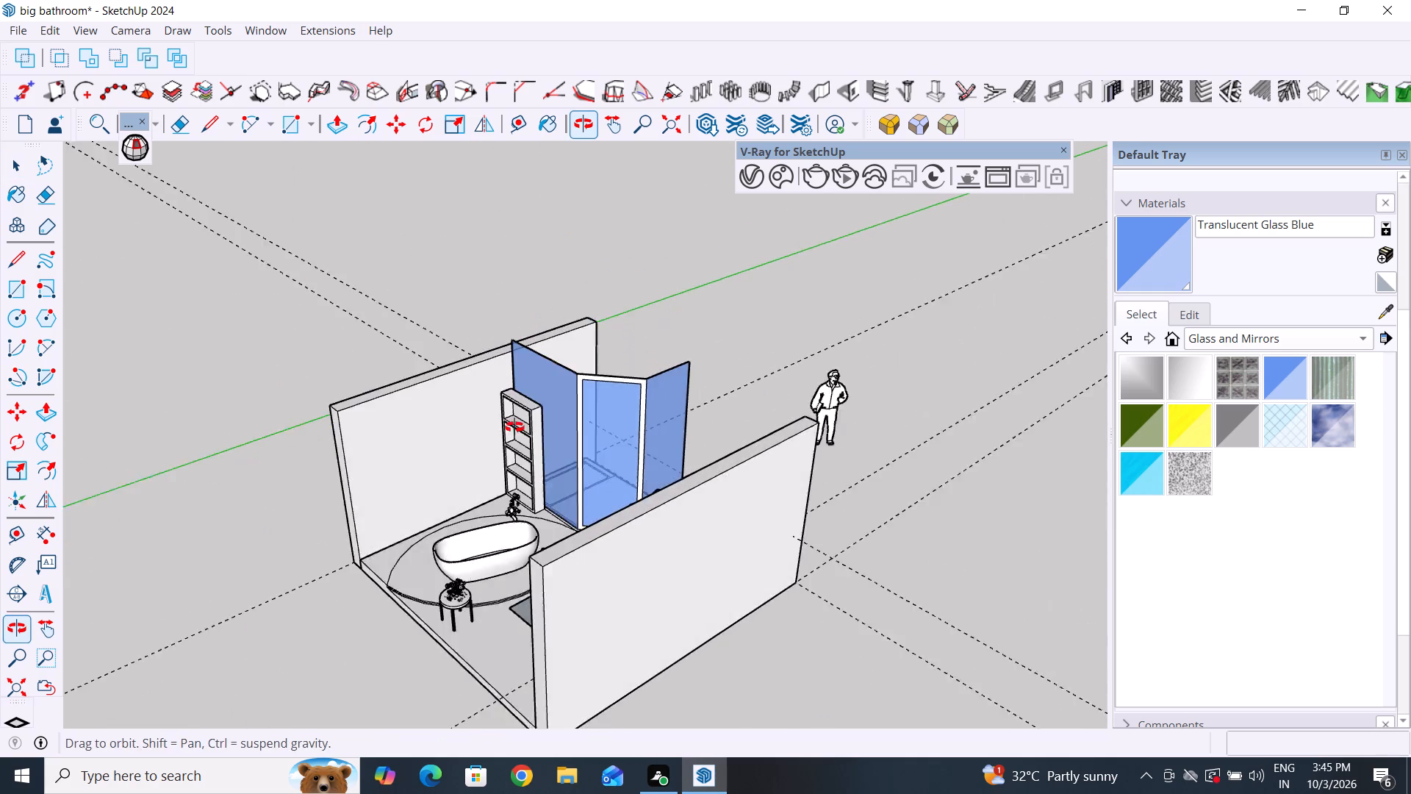
pyautogui.moveTo(514, 427); pyautogui.dragTo(497, 431, button='middle')
pyautogui.scroll(4, 512, 415)
pyautogui.scroll(1, 620, 416)
pyautogui.moveTo(615, 418); pyautogui.dragTo(572, 434, button='middle')
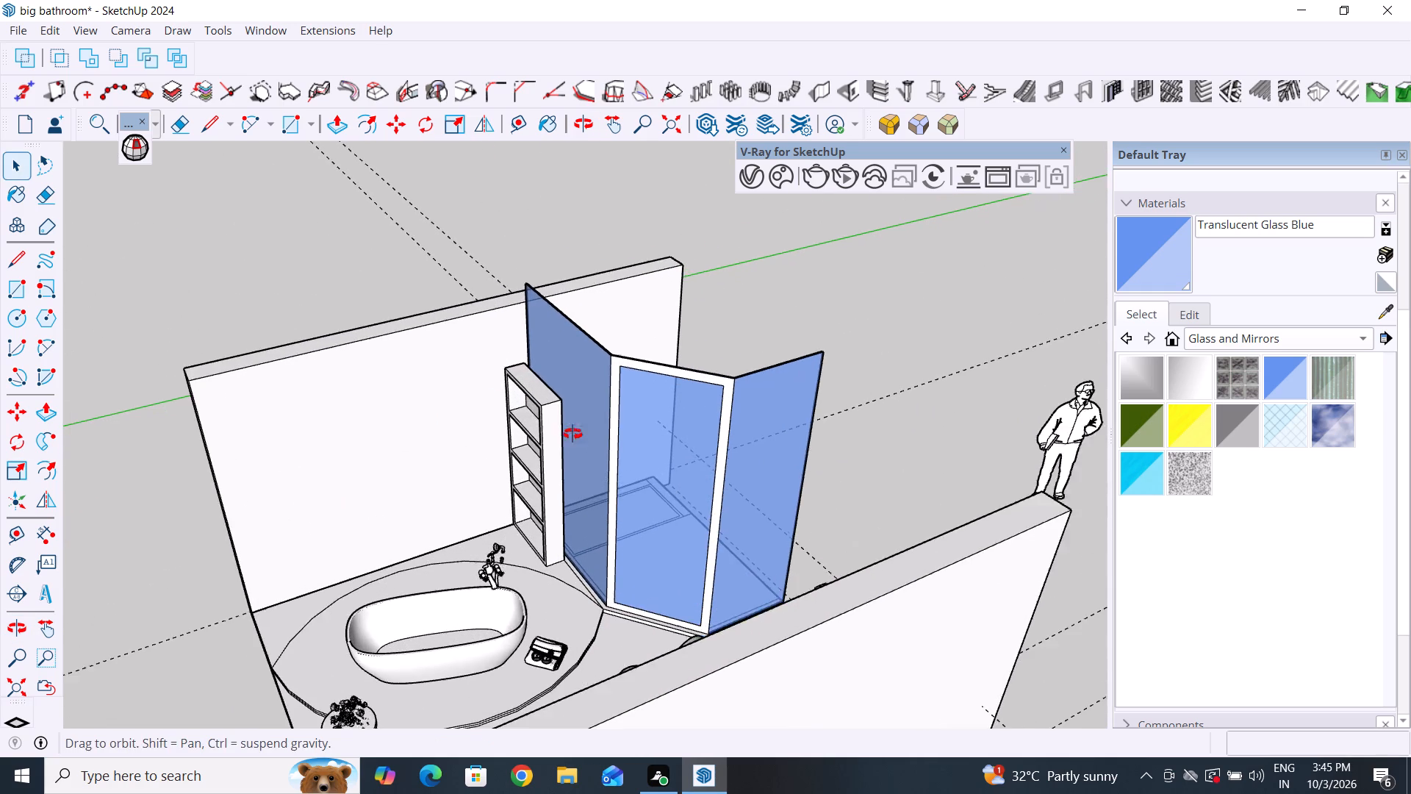
pyautogui.moveTo(572, 434); pyautogui.dragTo(479, 426, button='middle')
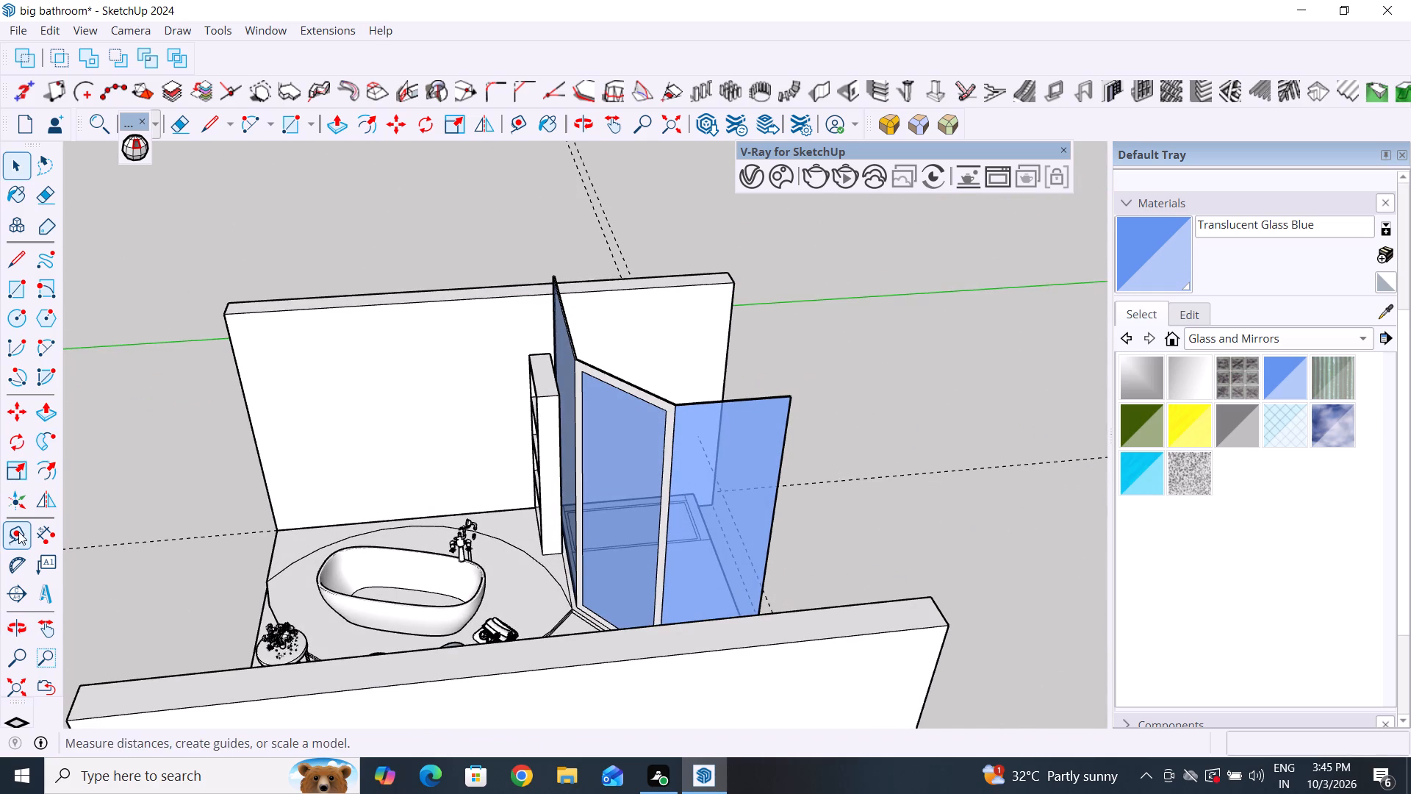
# Place a vertical guide about 30.7" in from the open-front end of the bathtub-side wall's inner face.
pyautogui.click(18, 532)
pyautogui.click(250, 424)
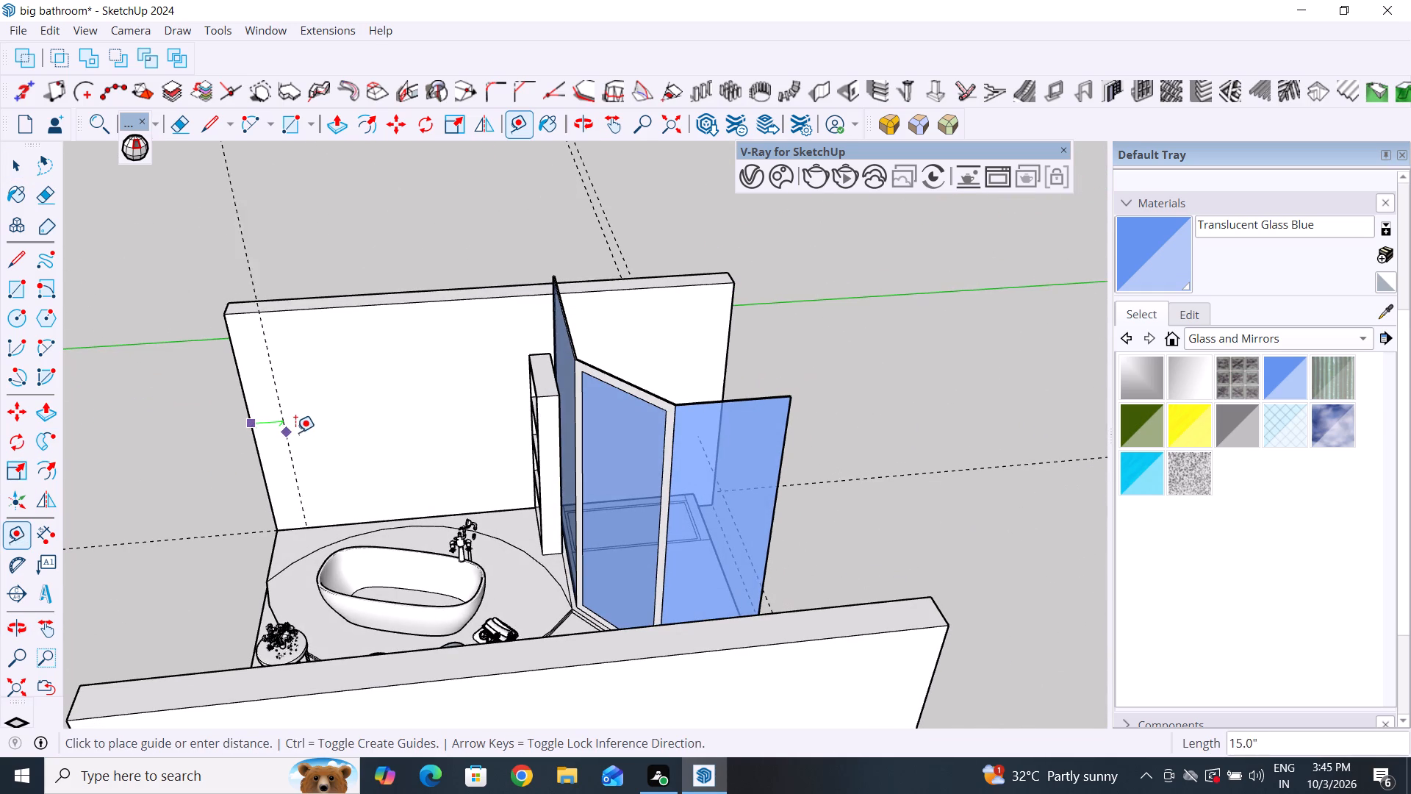
pyautogui.click(327, 429)
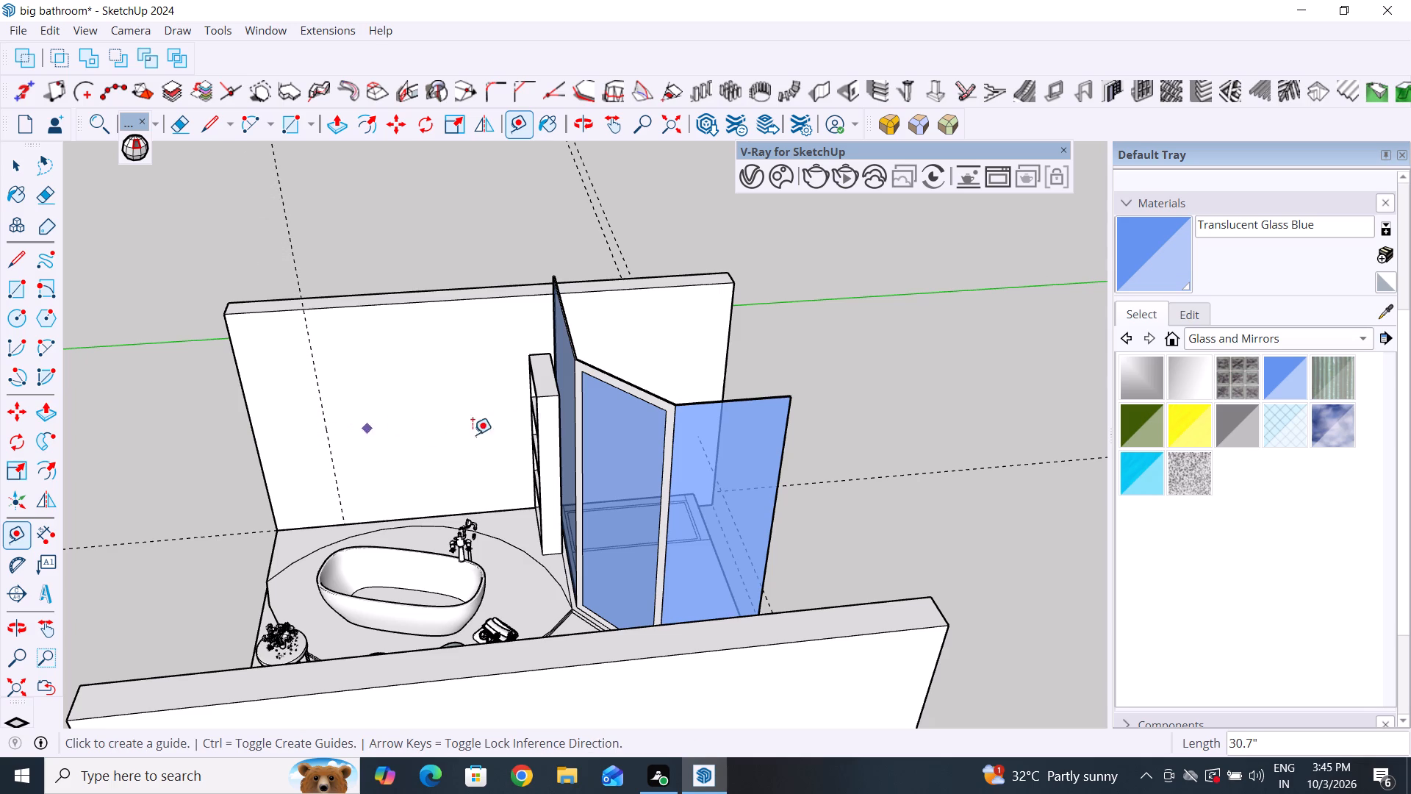
pyautogui.scroll(7, 501, 421)
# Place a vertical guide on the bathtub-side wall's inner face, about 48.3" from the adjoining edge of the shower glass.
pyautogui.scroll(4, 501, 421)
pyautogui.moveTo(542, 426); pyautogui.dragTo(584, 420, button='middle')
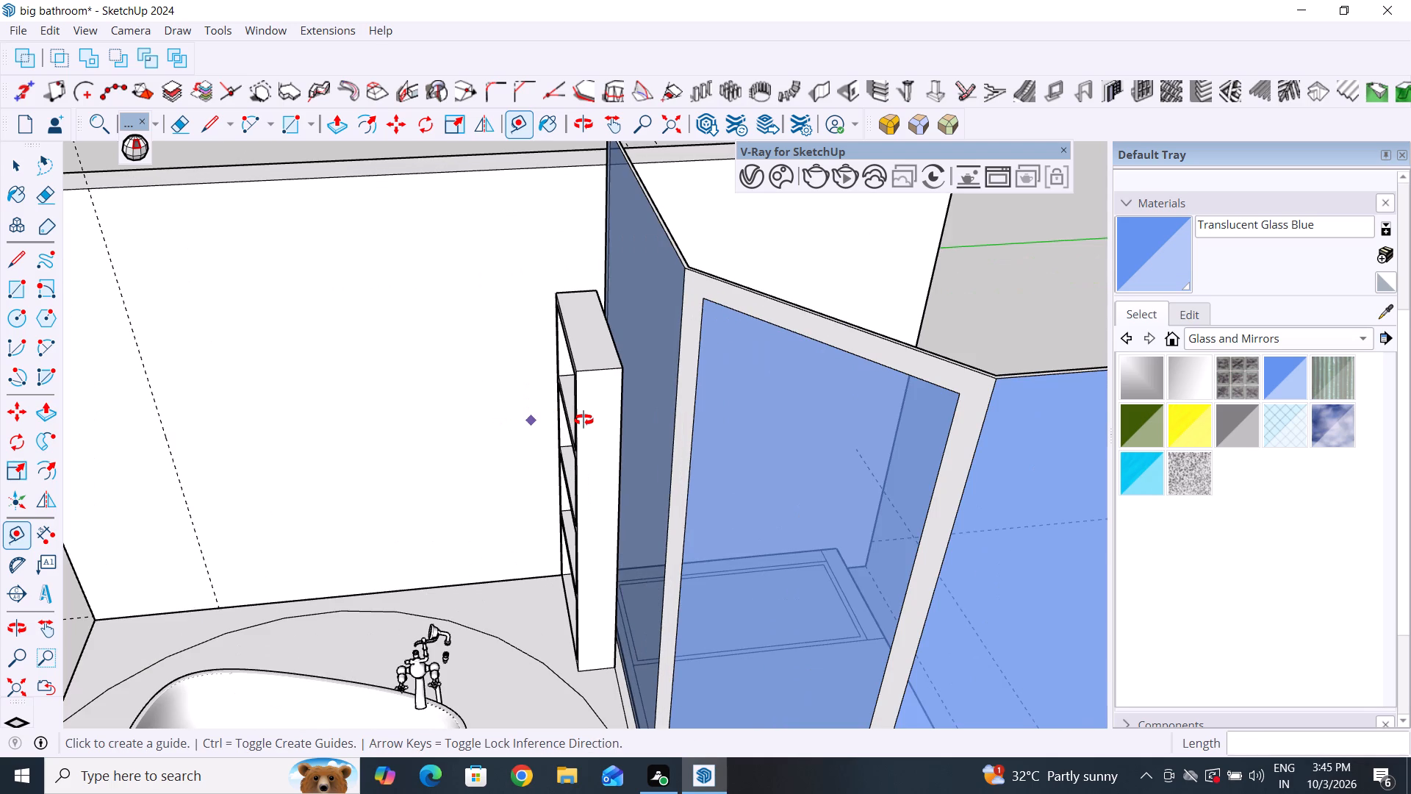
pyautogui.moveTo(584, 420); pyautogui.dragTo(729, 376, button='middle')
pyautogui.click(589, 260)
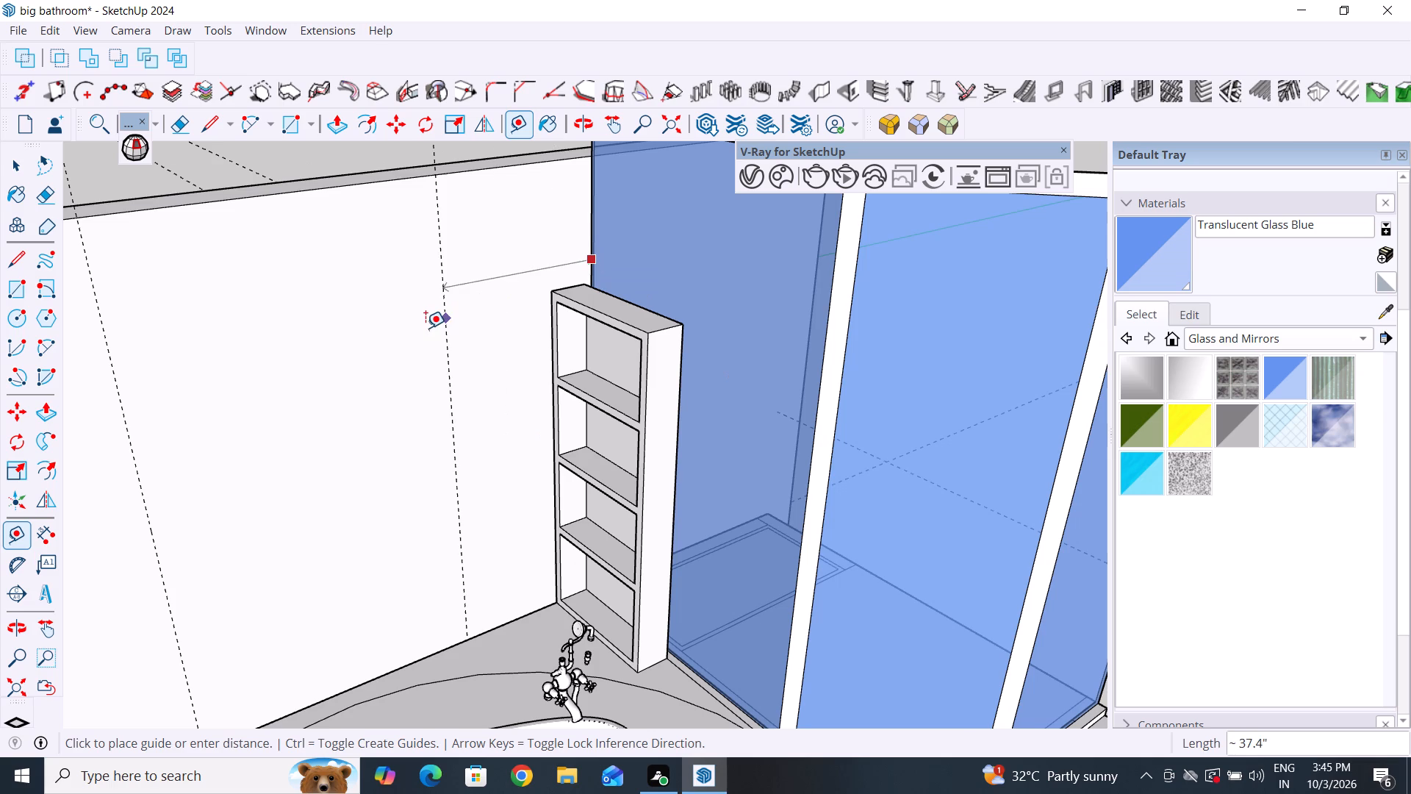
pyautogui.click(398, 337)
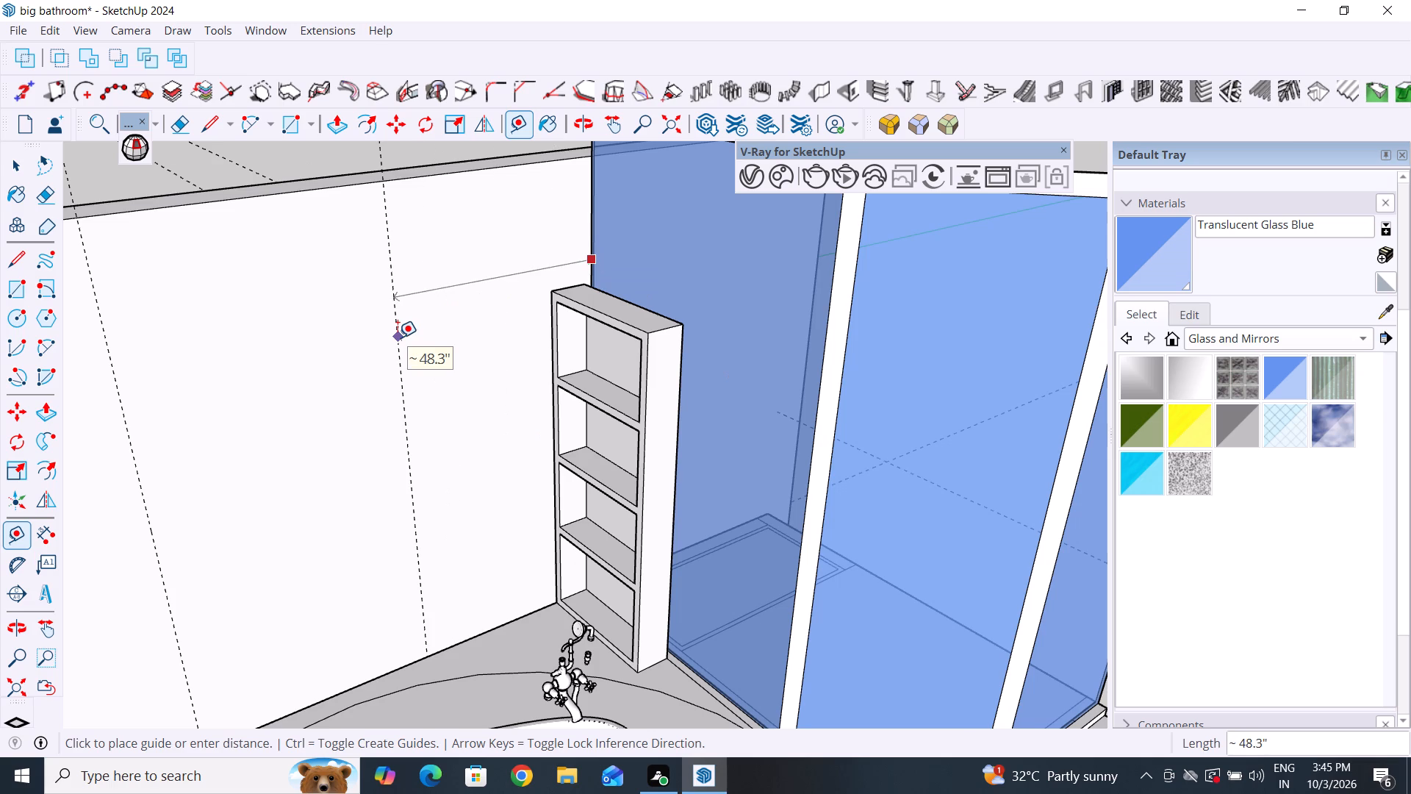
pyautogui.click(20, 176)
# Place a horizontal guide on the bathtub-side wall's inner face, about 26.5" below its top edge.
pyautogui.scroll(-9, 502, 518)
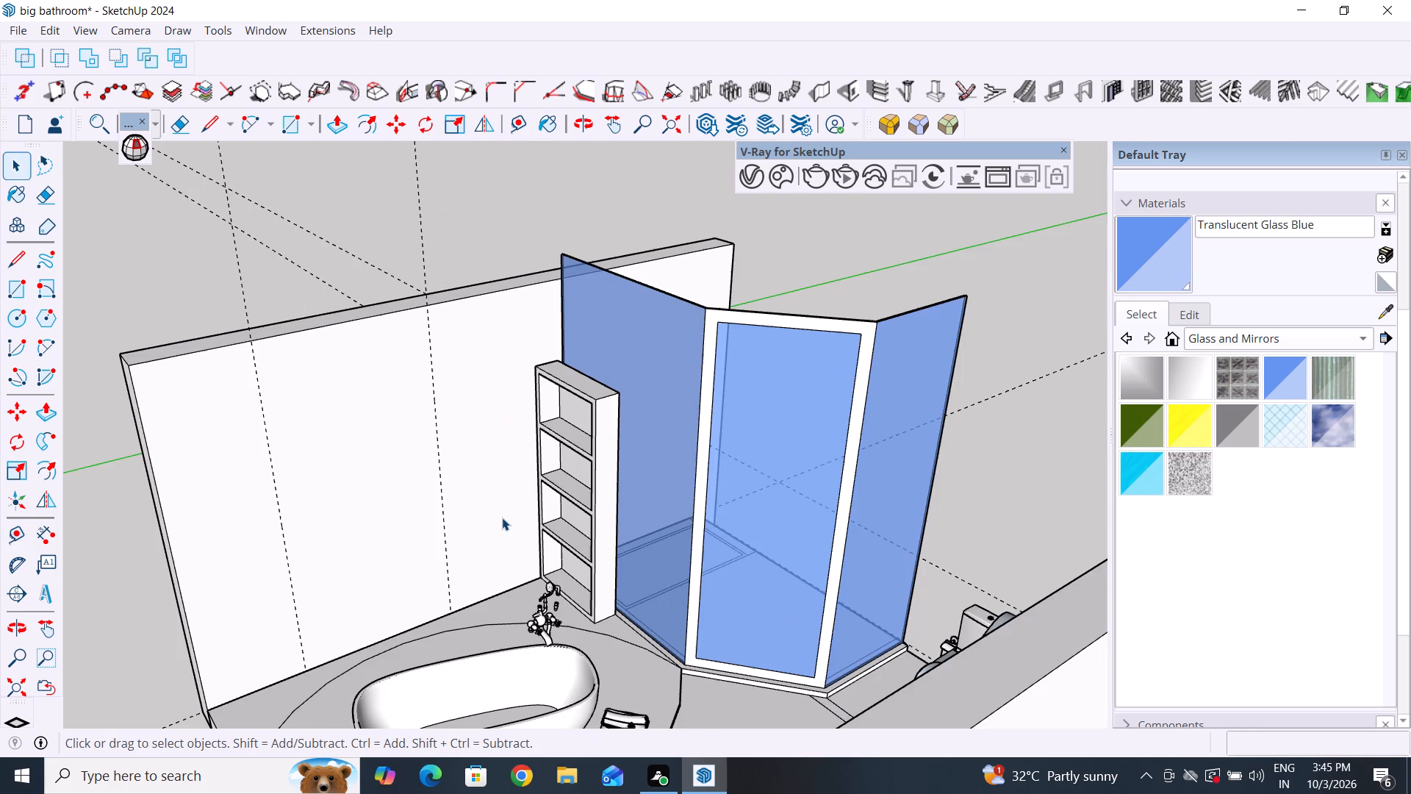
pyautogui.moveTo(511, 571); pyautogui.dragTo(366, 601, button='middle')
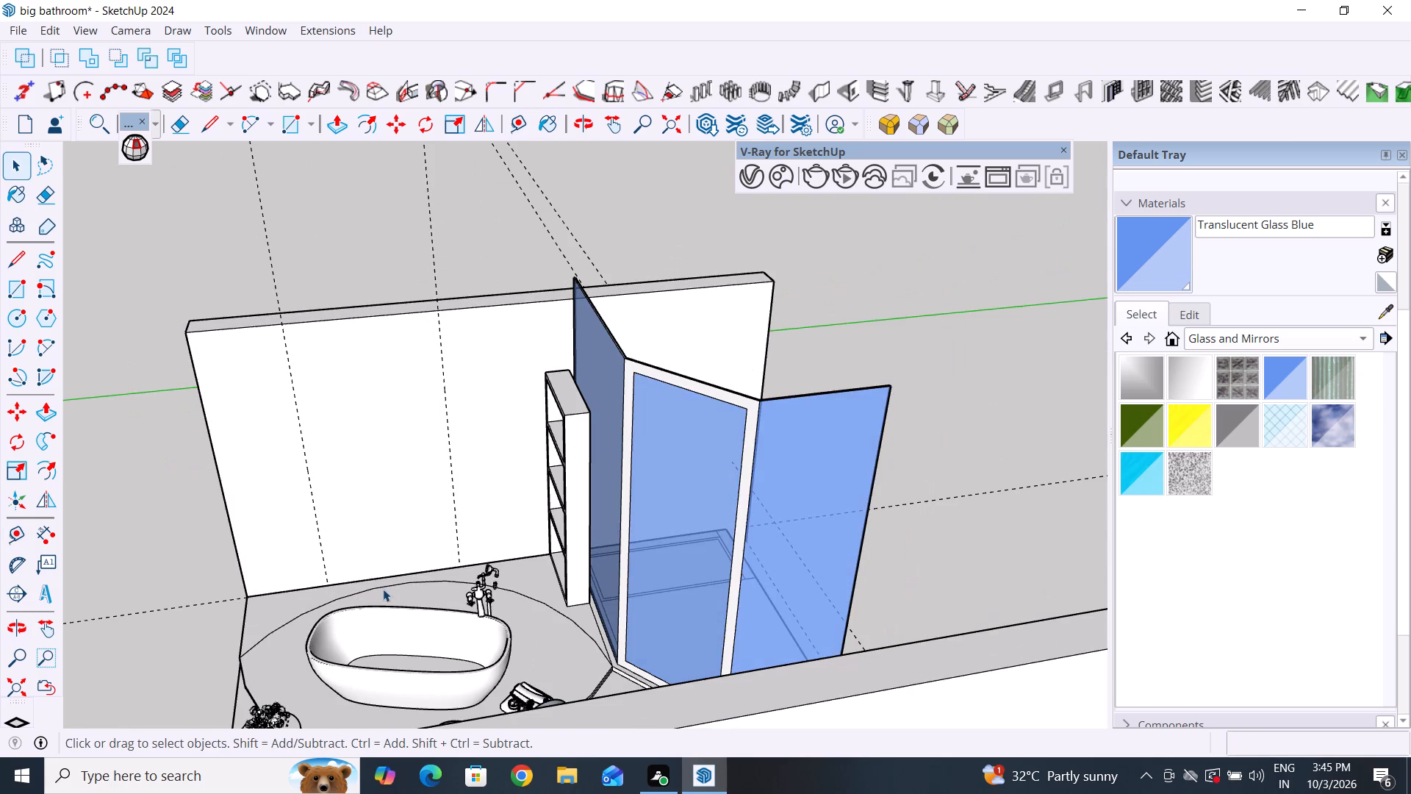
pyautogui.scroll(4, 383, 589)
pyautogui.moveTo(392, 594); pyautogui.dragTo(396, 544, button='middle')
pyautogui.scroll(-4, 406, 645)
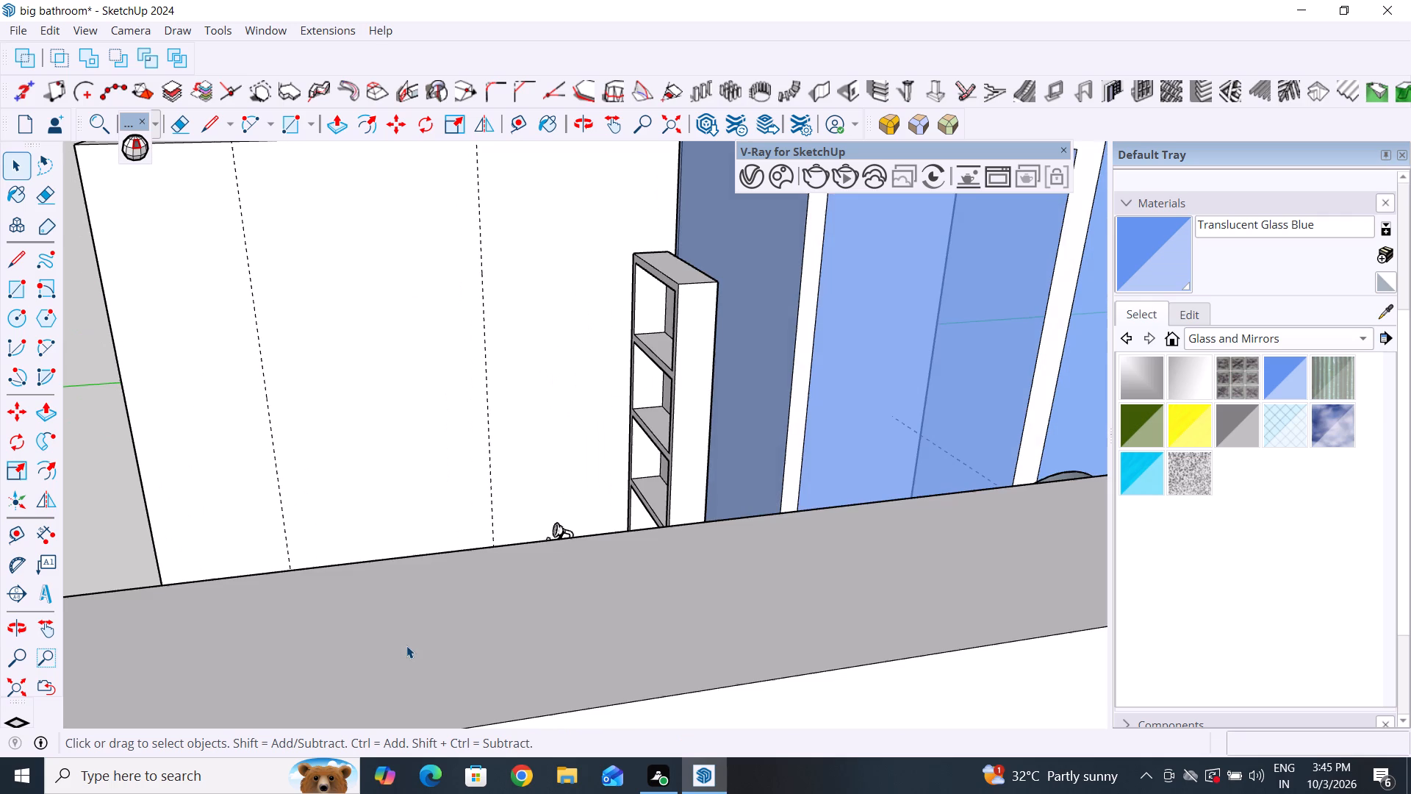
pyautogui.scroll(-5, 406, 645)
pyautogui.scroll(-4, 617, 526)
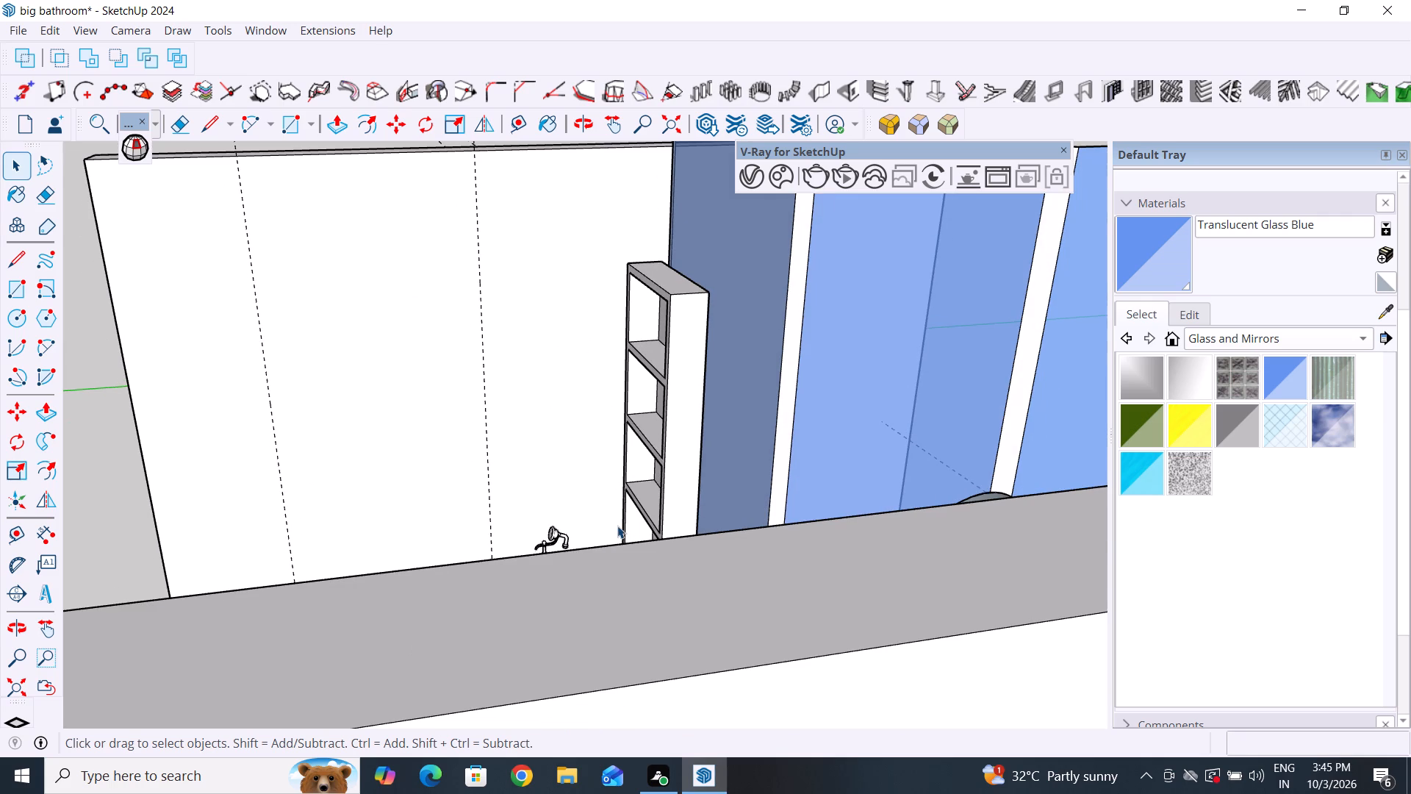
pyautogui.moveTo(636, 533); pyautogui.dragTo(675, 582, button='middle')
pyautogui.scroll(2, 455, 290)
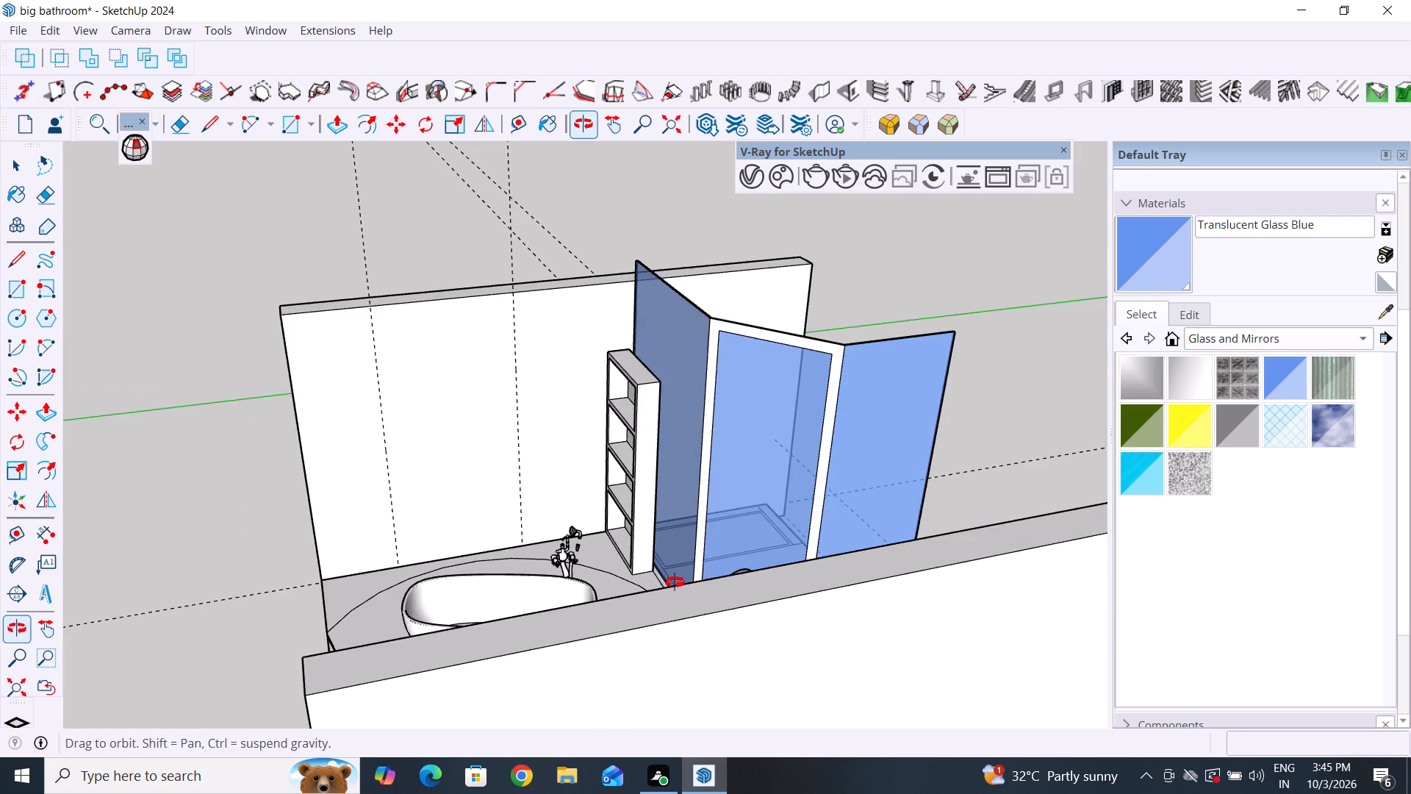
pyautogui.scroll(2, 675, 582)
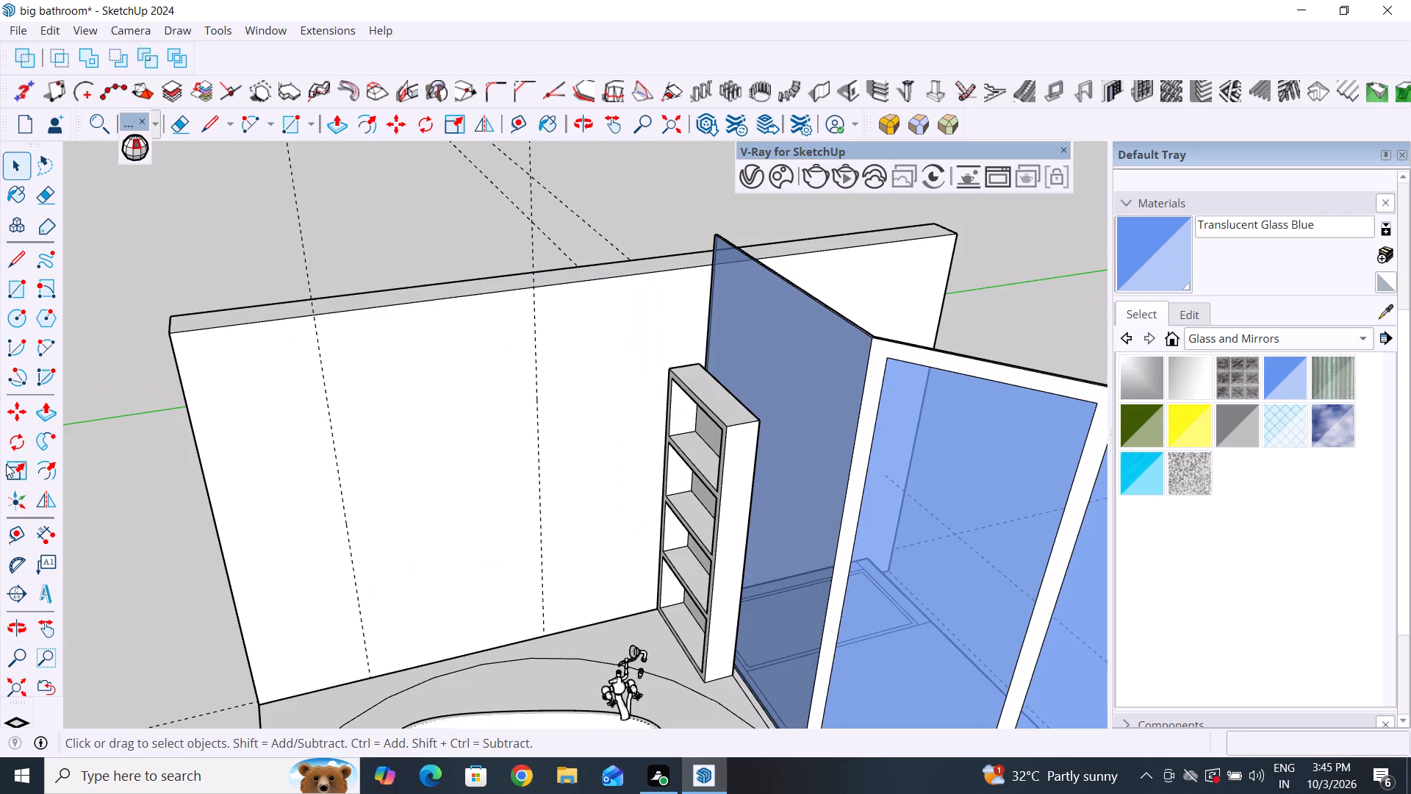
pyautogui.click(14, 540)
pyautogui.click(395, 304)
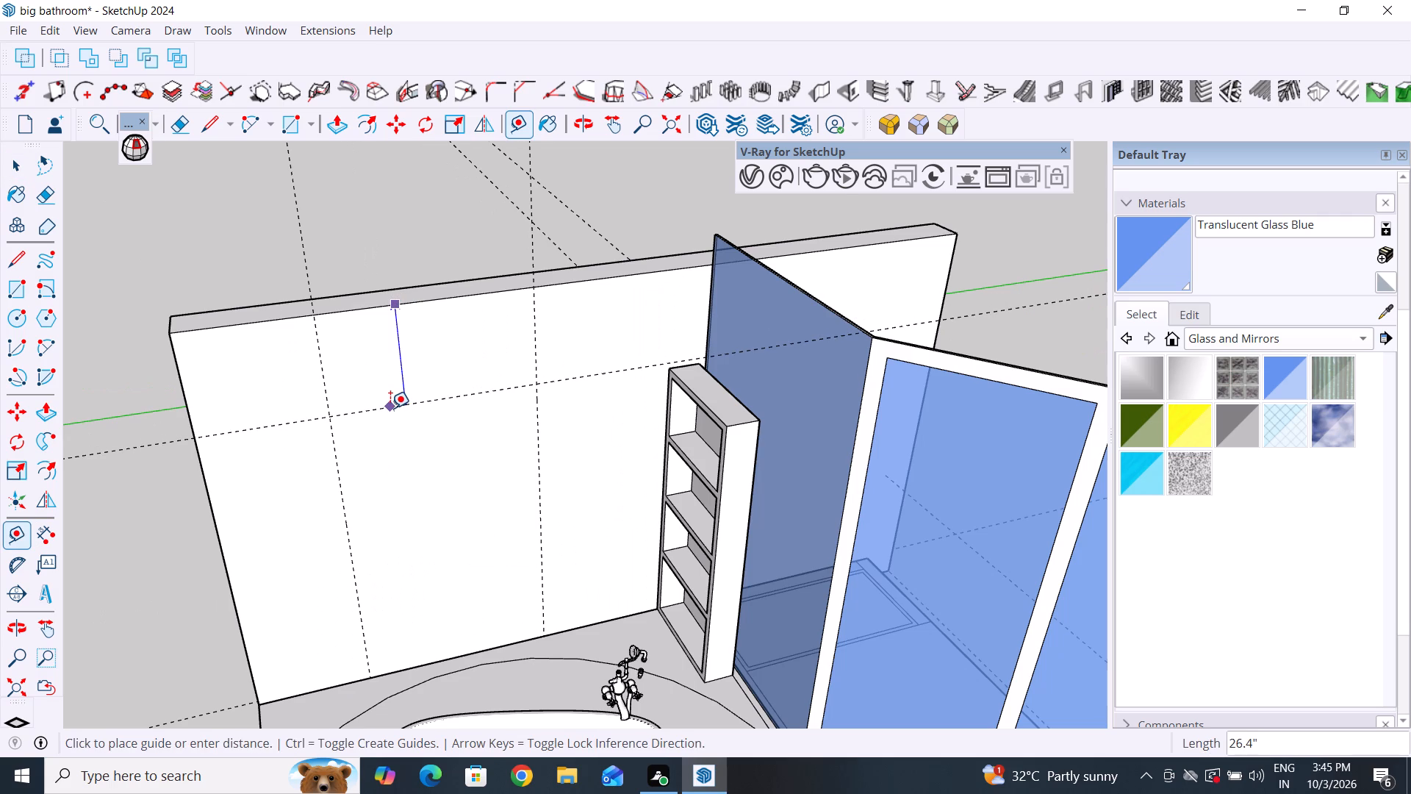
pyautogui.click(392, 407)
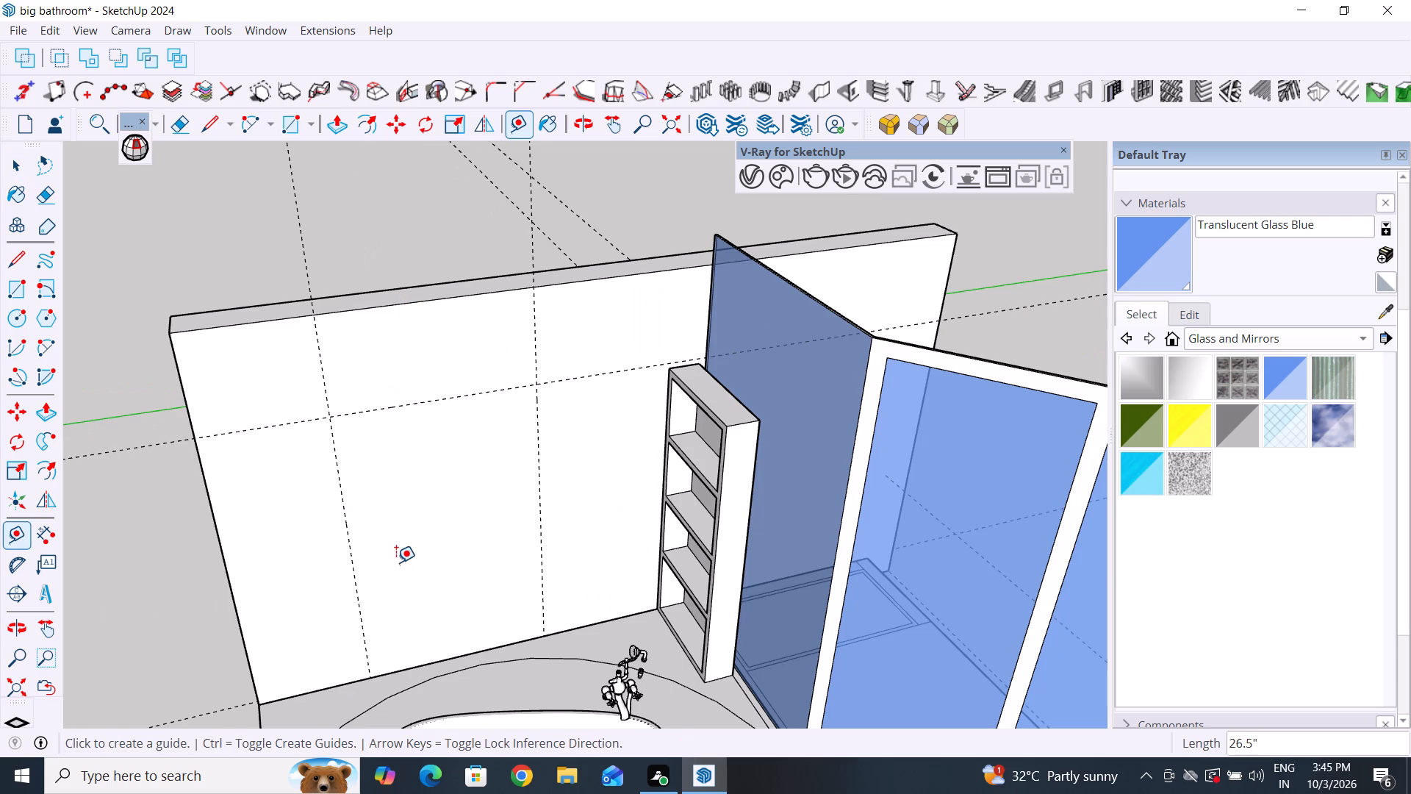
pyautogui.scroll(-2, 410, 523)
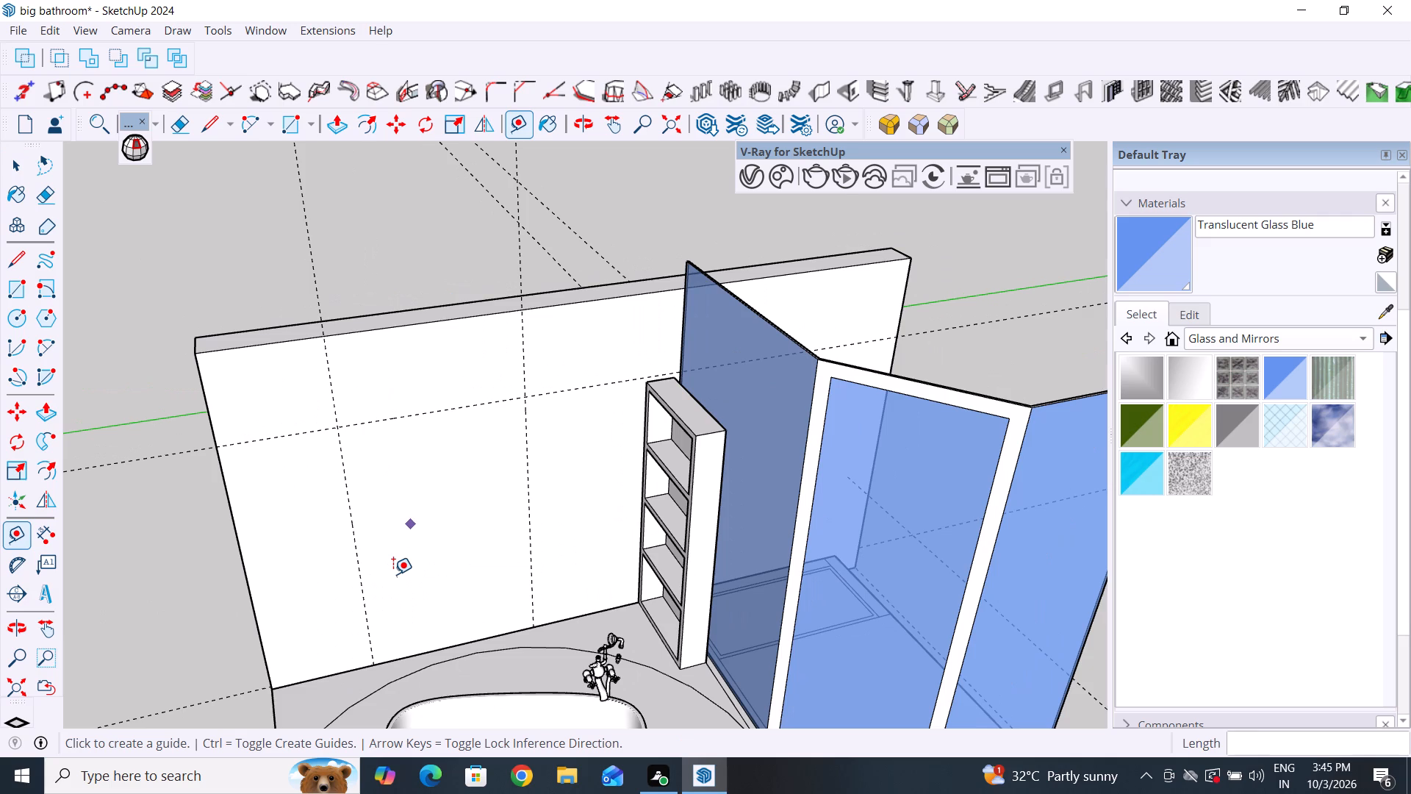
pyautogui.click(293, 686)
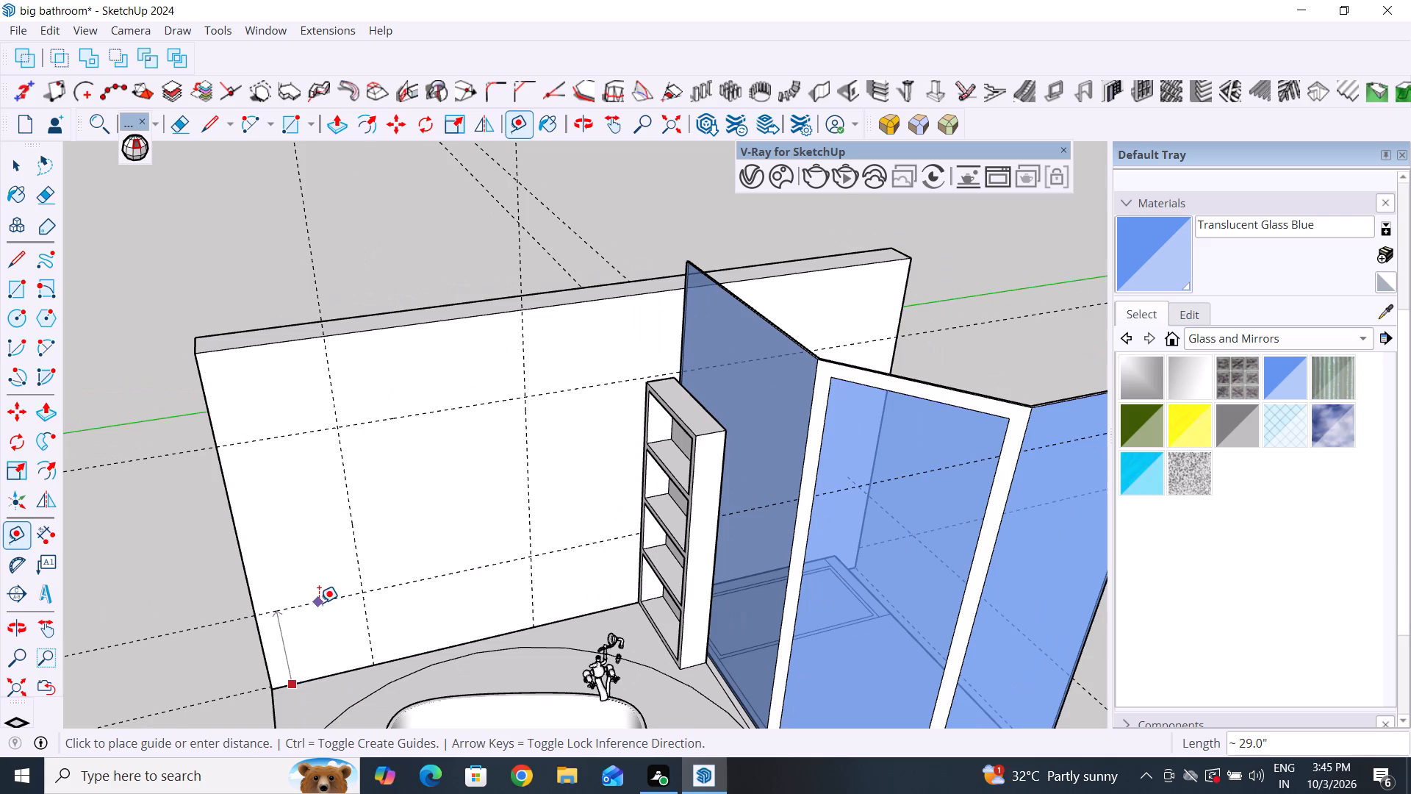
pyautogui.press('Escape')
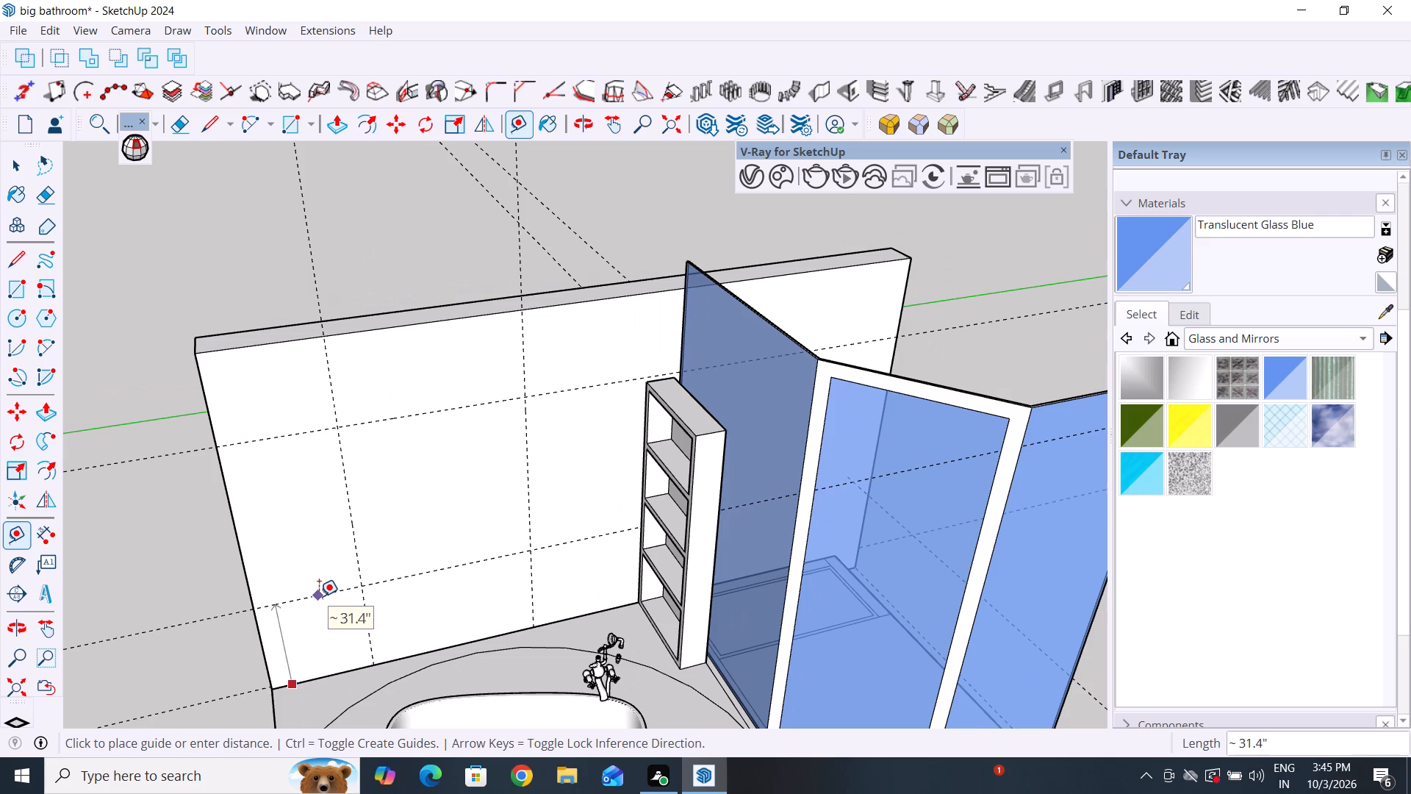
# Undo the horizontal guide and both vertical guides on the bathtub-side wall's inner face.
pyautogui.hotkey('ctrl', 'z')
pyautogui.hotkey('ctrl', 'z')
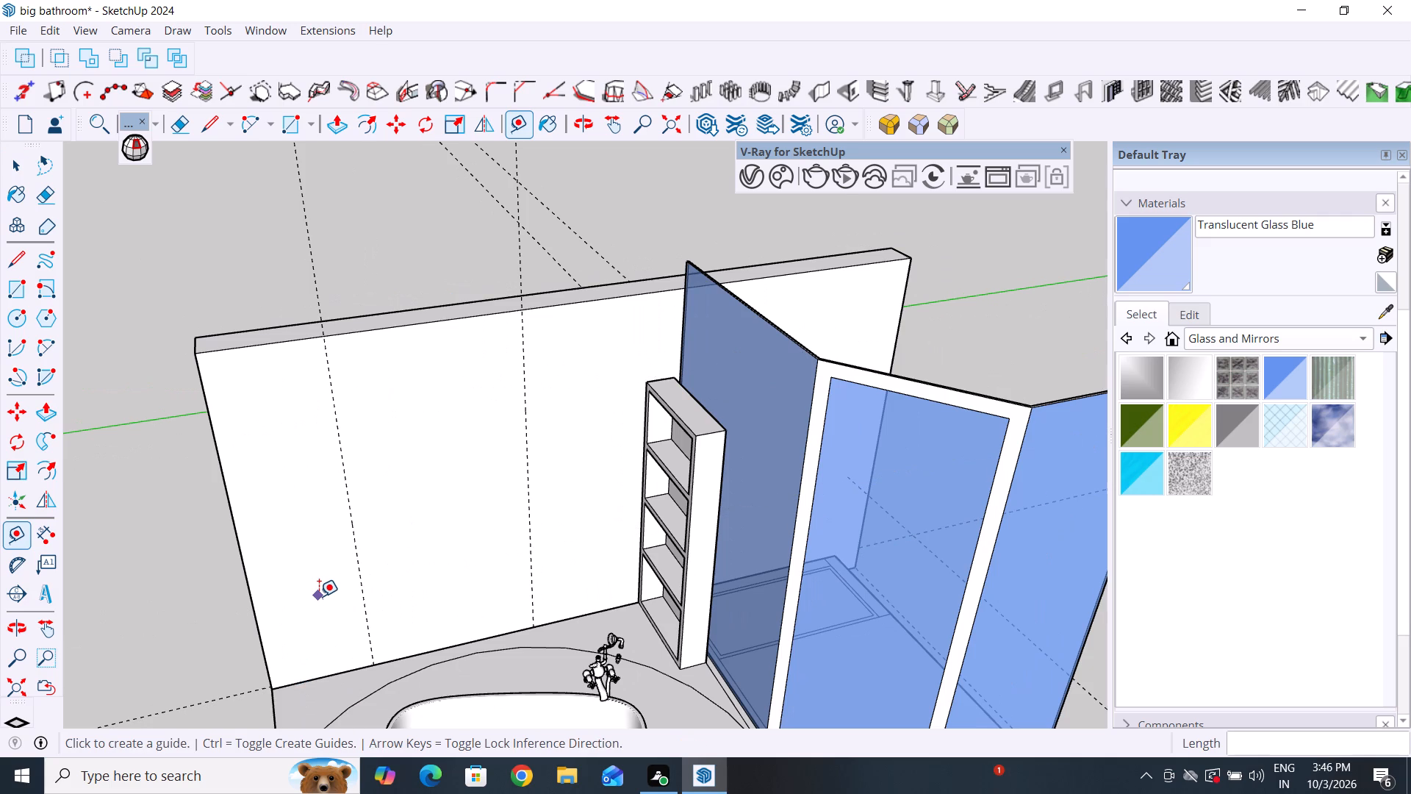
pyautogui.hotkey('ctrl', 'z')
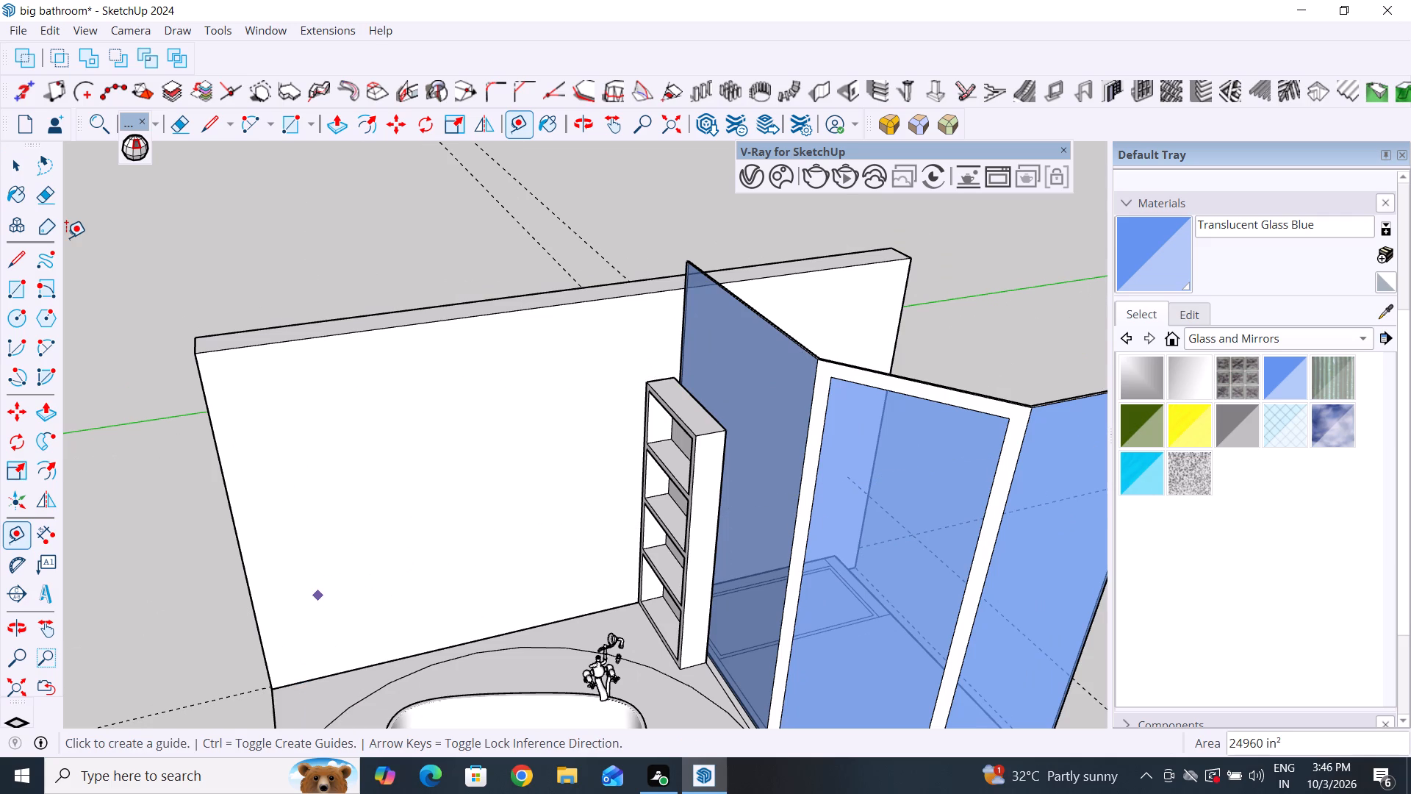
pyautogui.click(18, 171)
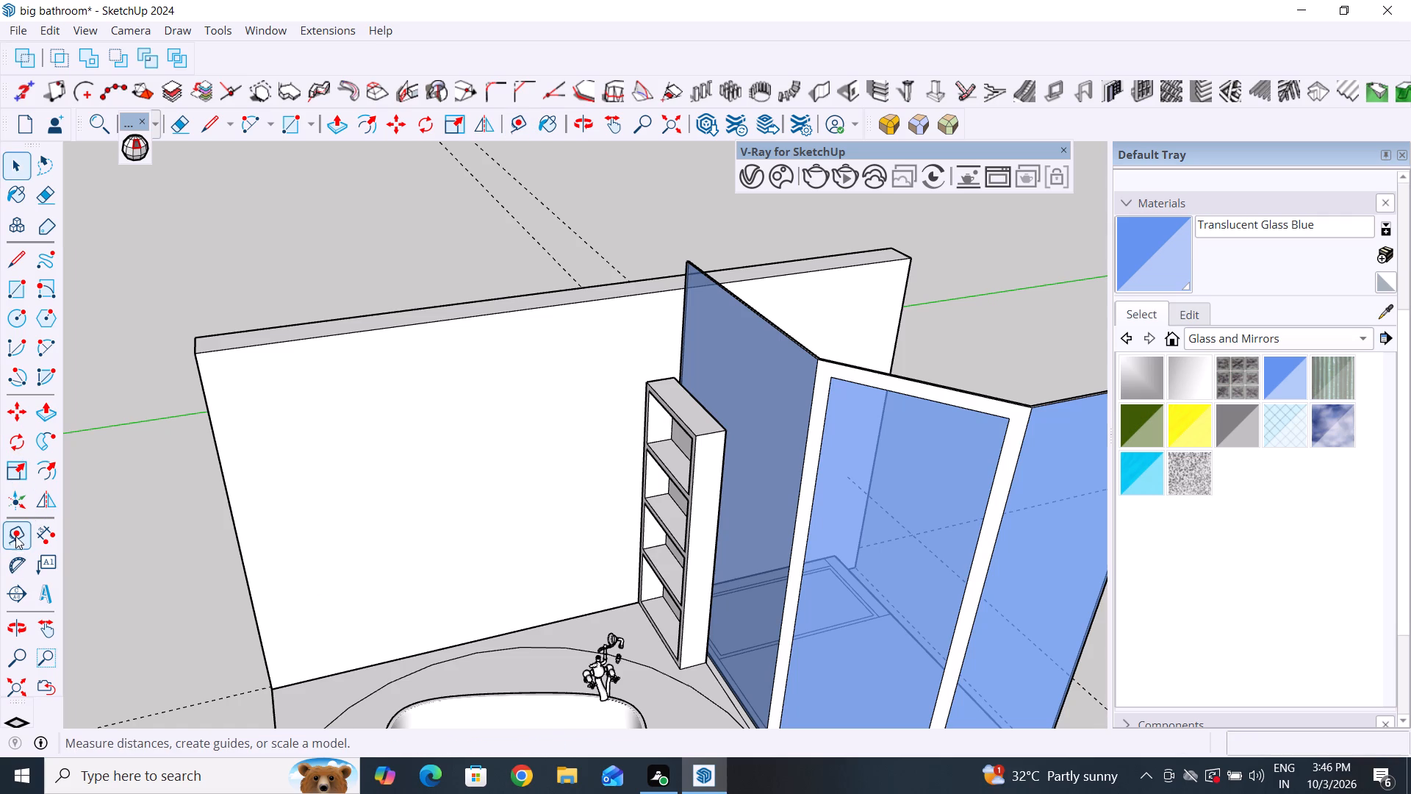
# Place a vertical guide about 21.6" in from the open-front end of the bathtub-side wall's inner face.
pyautogui.click(15, 534)
pyautogui.click(240, 543)
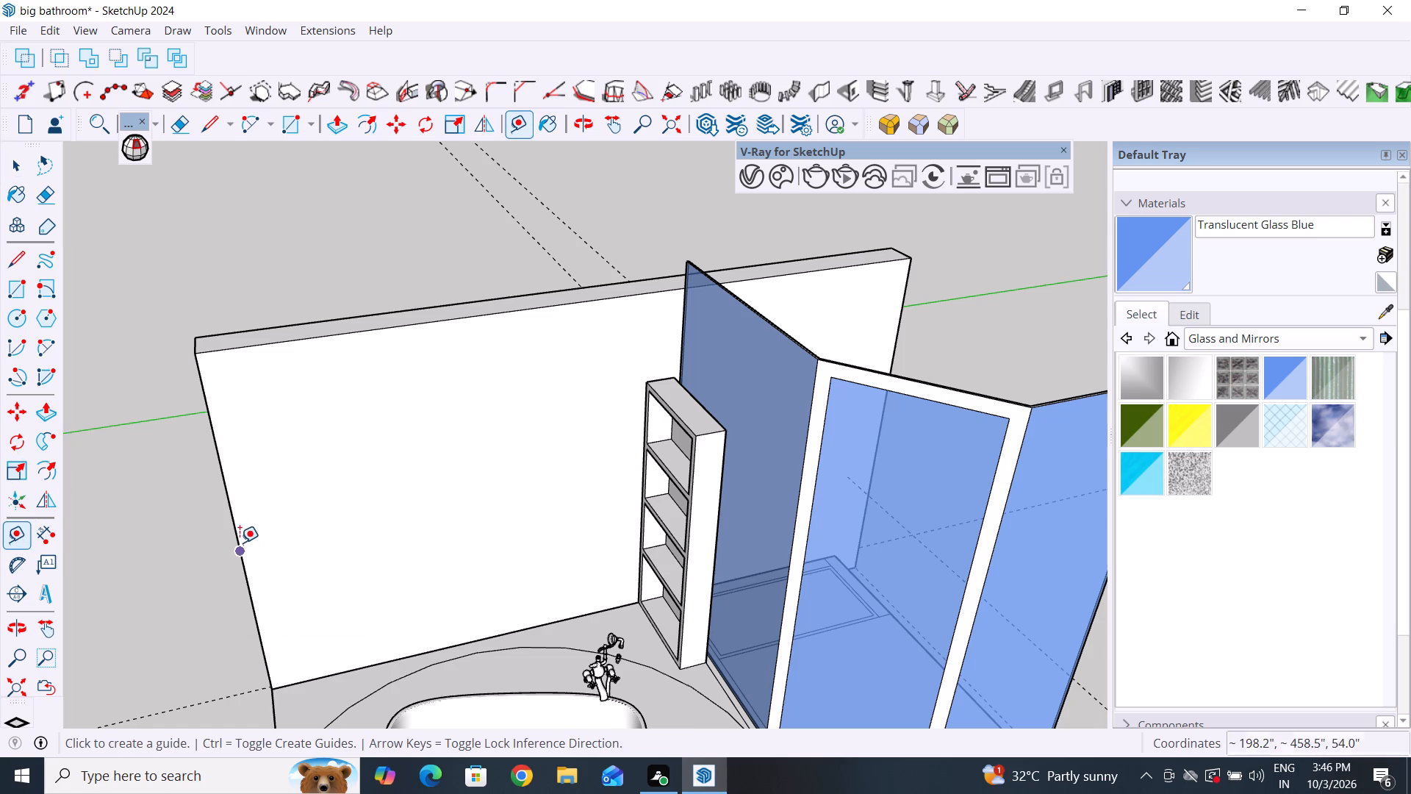
pyautogui.click(321, 541)
pyautogui.click(638, 456)
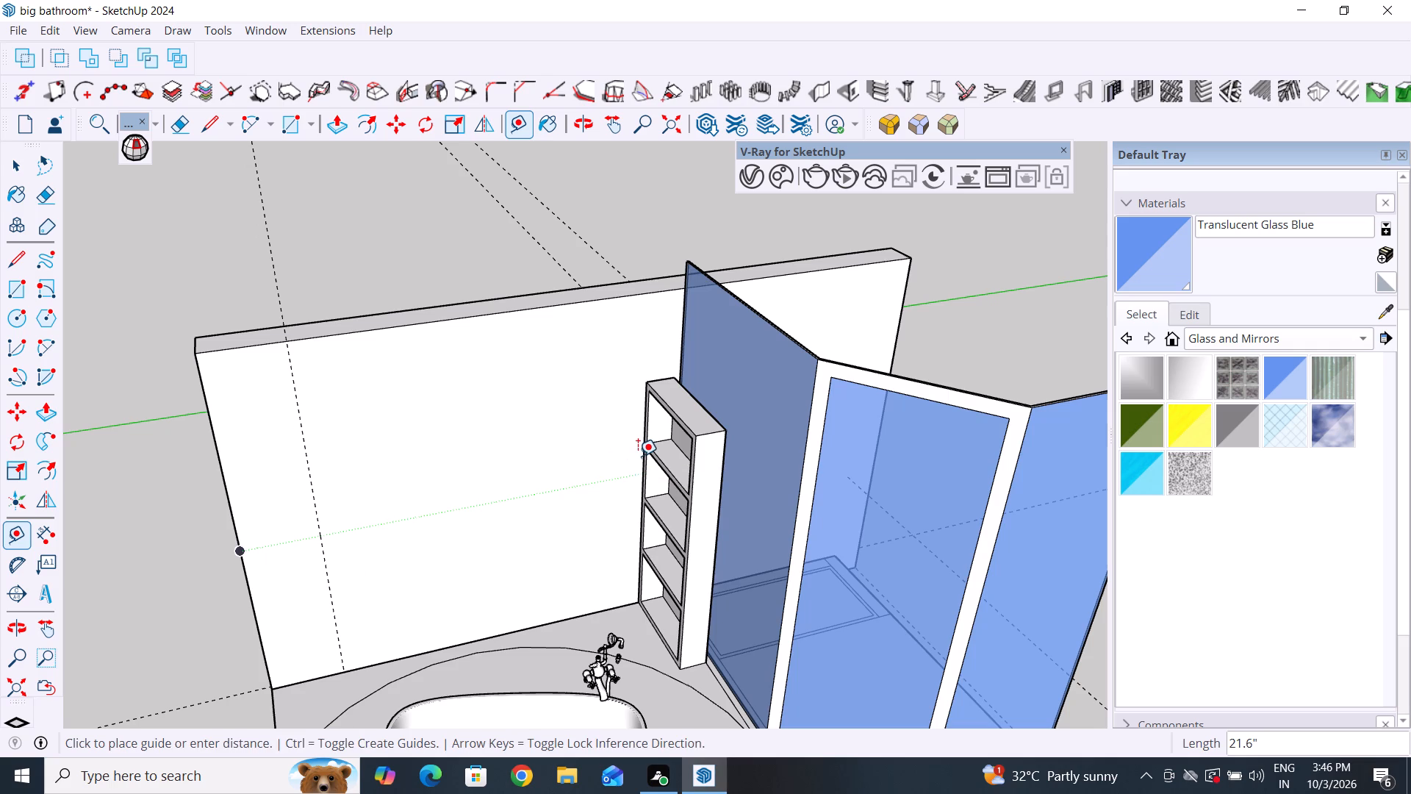
pyautogui.press('Escape')
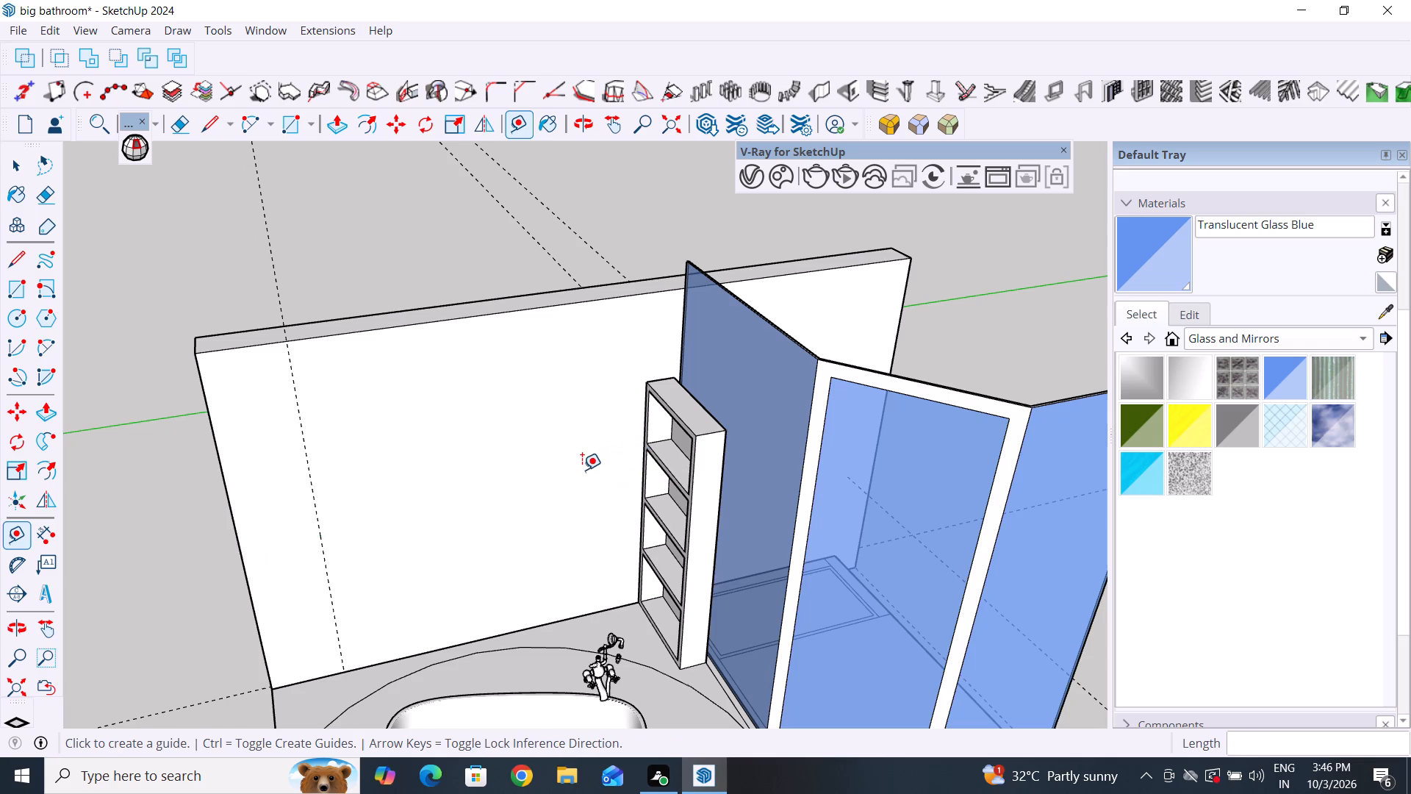
# Place a vertical guide on the bathtub-side wall, about 32.4" from the shower glass edge that meets the wall.
pyautogui.scroll(-3, 604, 438)
pyautogui.moveTo(603, 438); pyautogui.dragTo(742, 412, button='middle')
pyautogui.scroll(1, 614, 410)
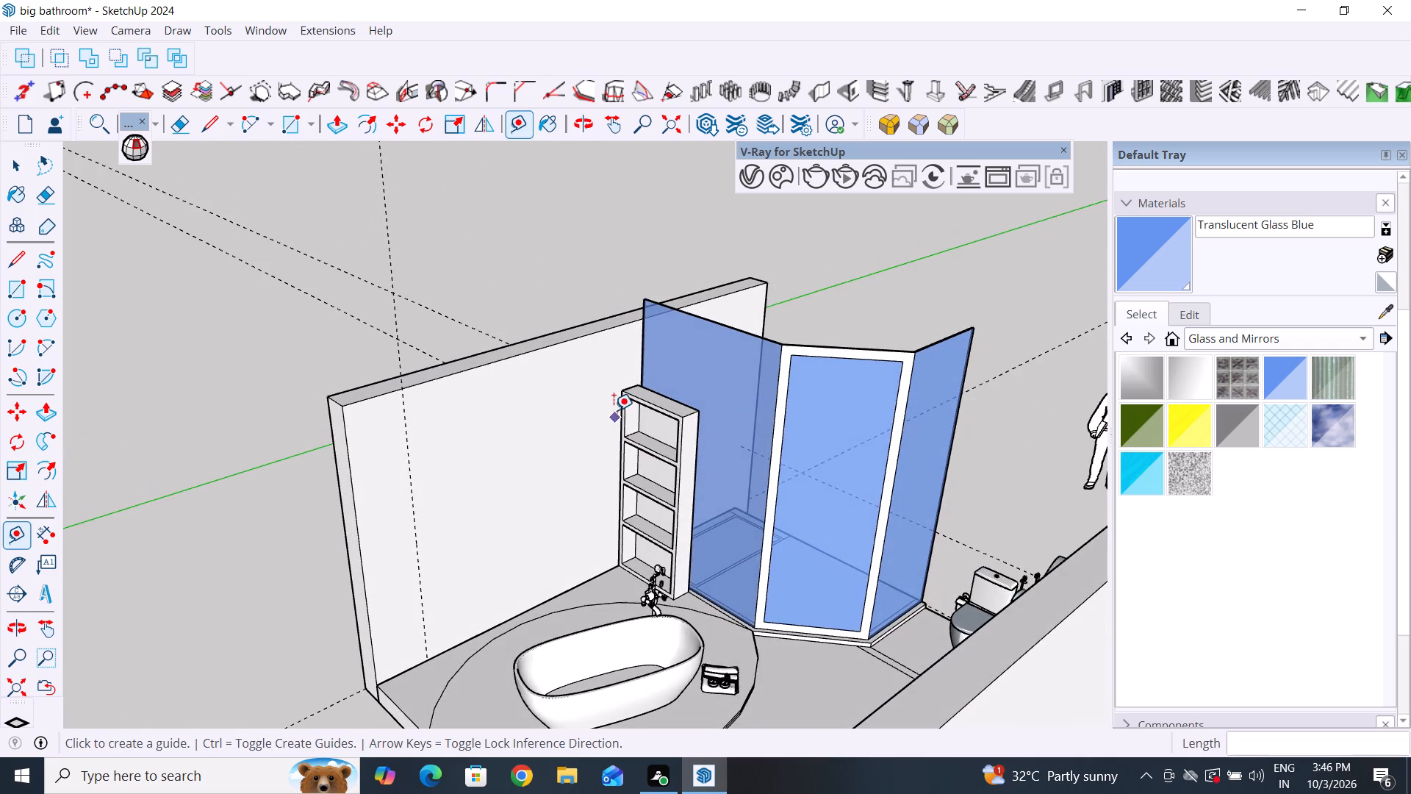
pyautogui.scroll(3, 614, 410)
pyautogui.click(658, 357)
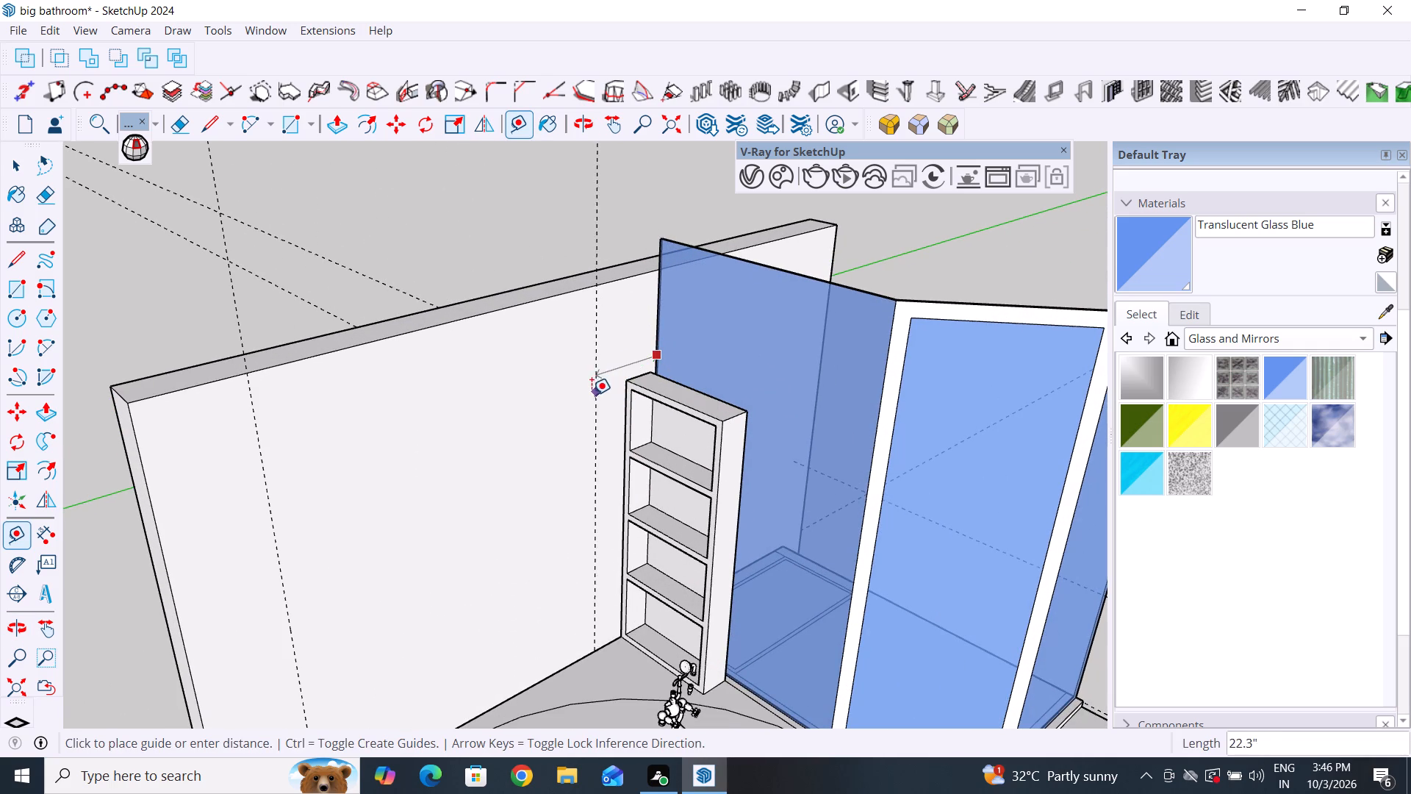
pyautogui.click(564, 412)
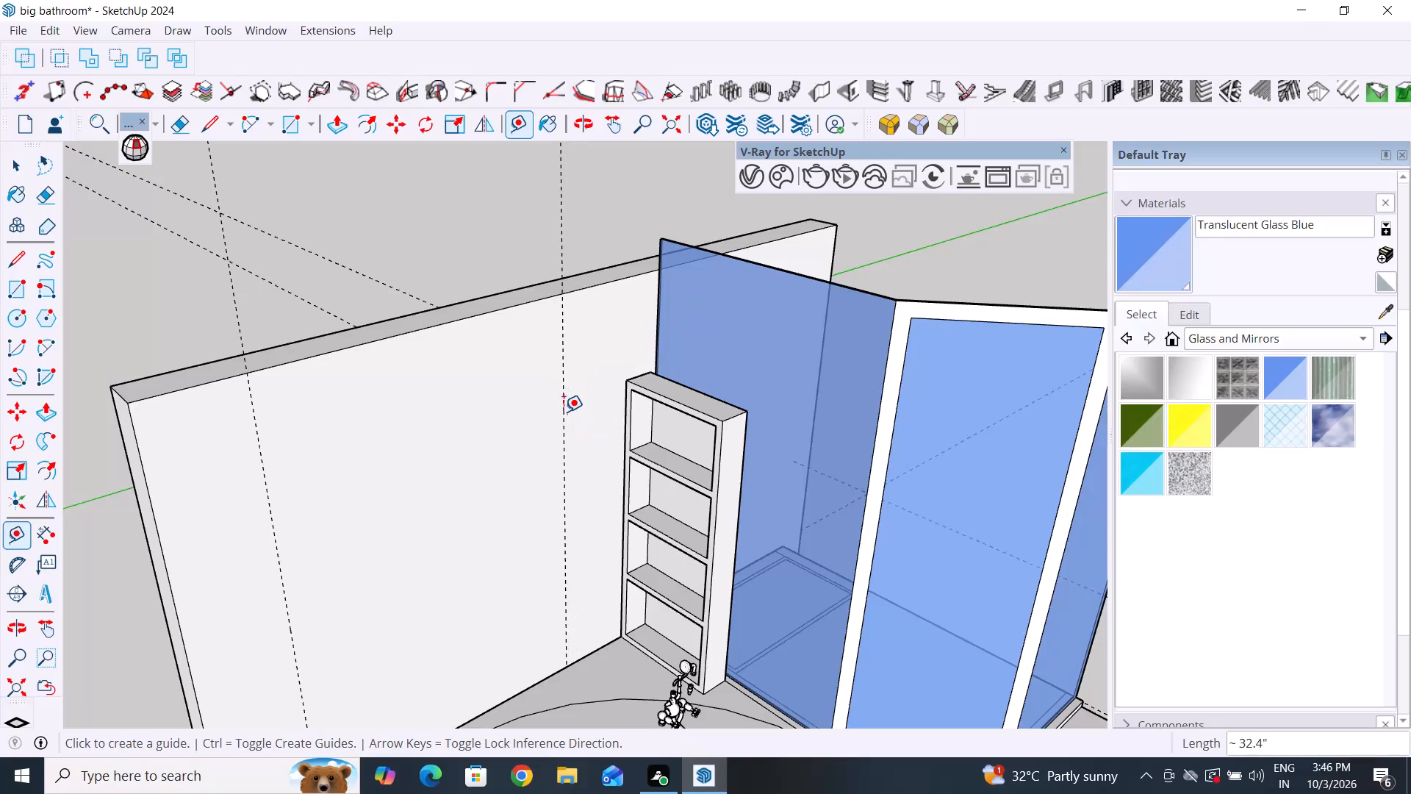
pyautogui.click(11, 166)
pyautogui.click(483, 221)
# Place a horizontal guide on the bathtub-side wall's inner face, about 20.4" below its top edge.
pyautogui.scroll(-3, 503, 562)
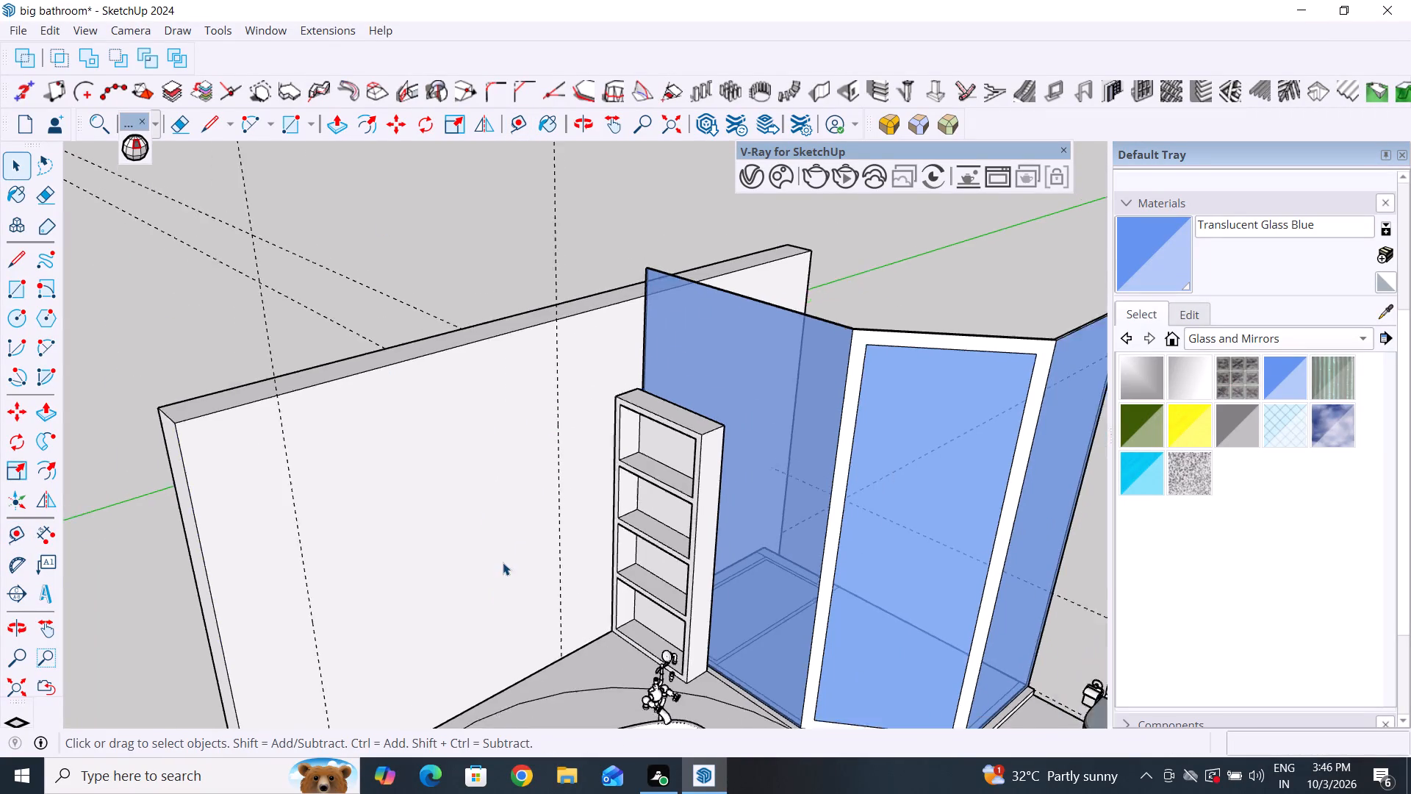
pyautogui.scroll(-3, 503, 562)
pyautogui.moveTo(569, 582); pyautogui.dragTo(357, 569, button='middle')
pyautogui.scroll(3, 417, 559)
pyautogui.moveTo(460, 589); pyautogui.dragTo(452, 637, button='middle')
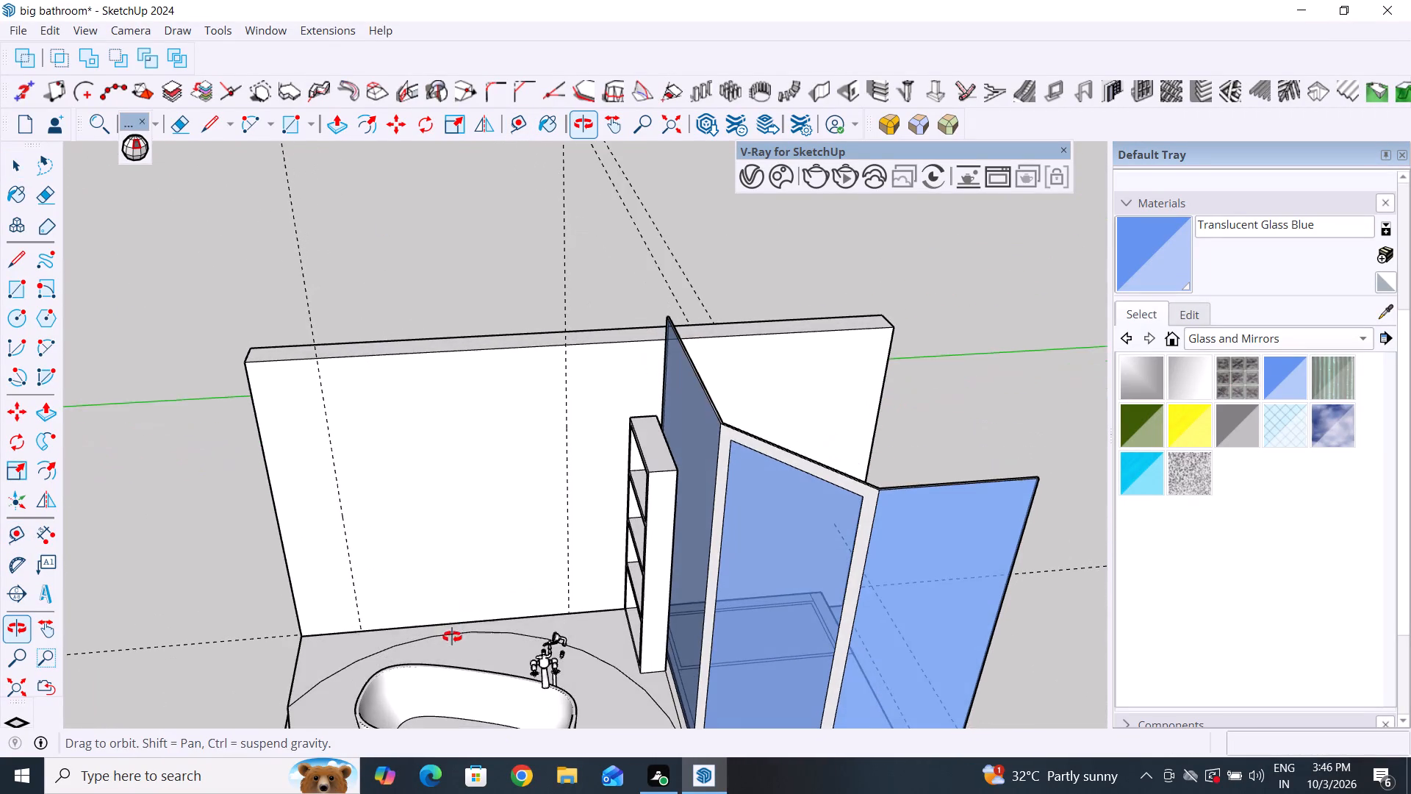
pyautogui.moveTo(452, 637); pyautogui.dragTo(475, 585, button='middle')
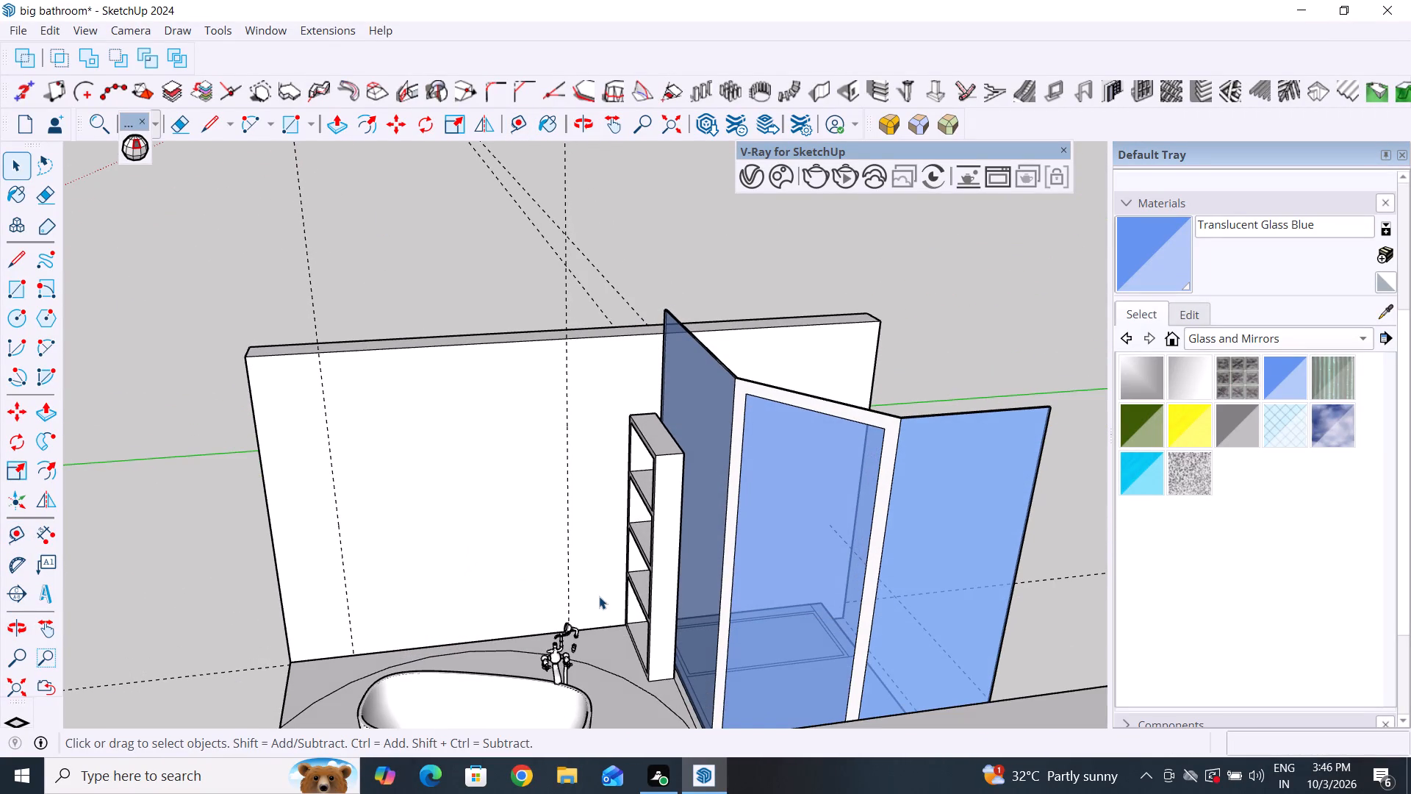
pyautogui.scroll(3, 599, 596)
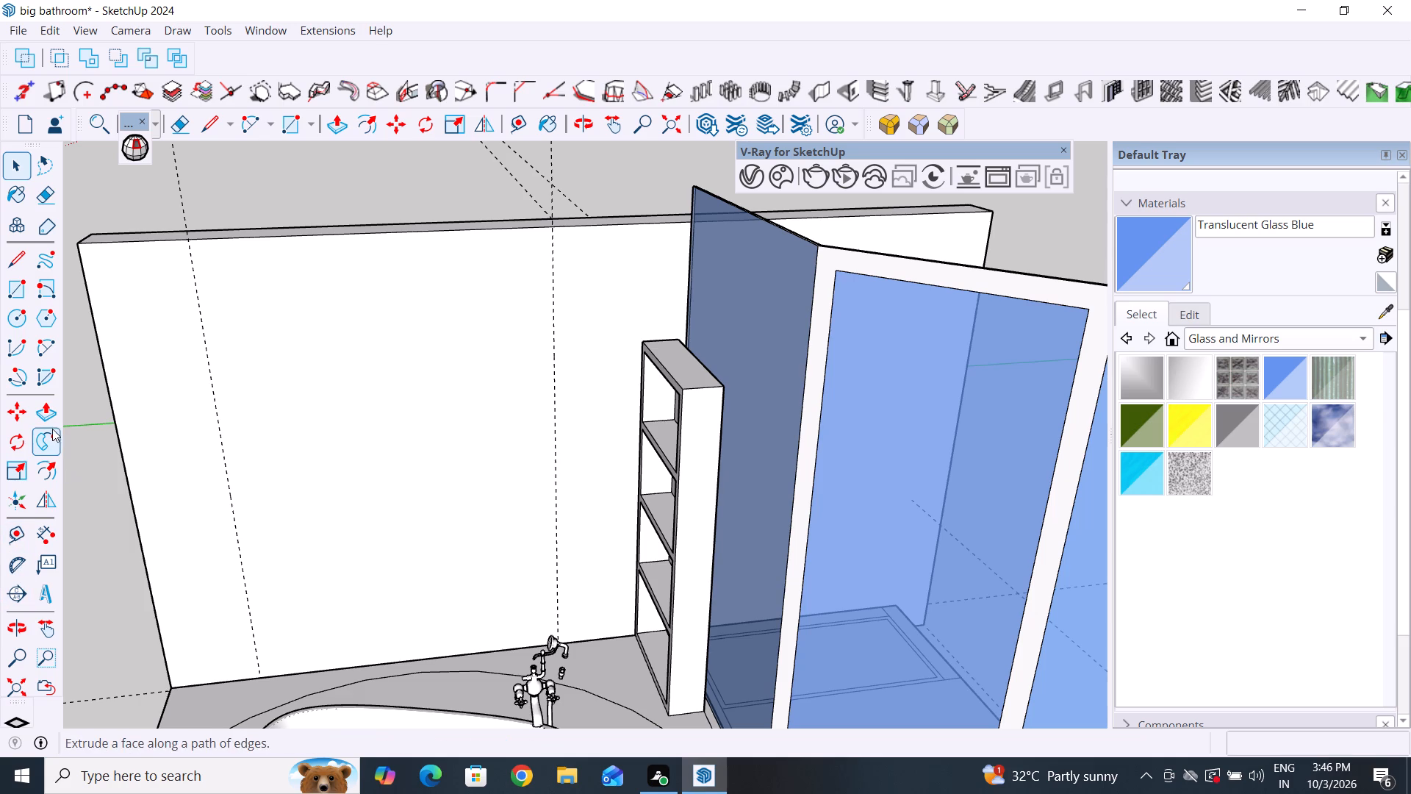
pyautogui.click(18, 534)
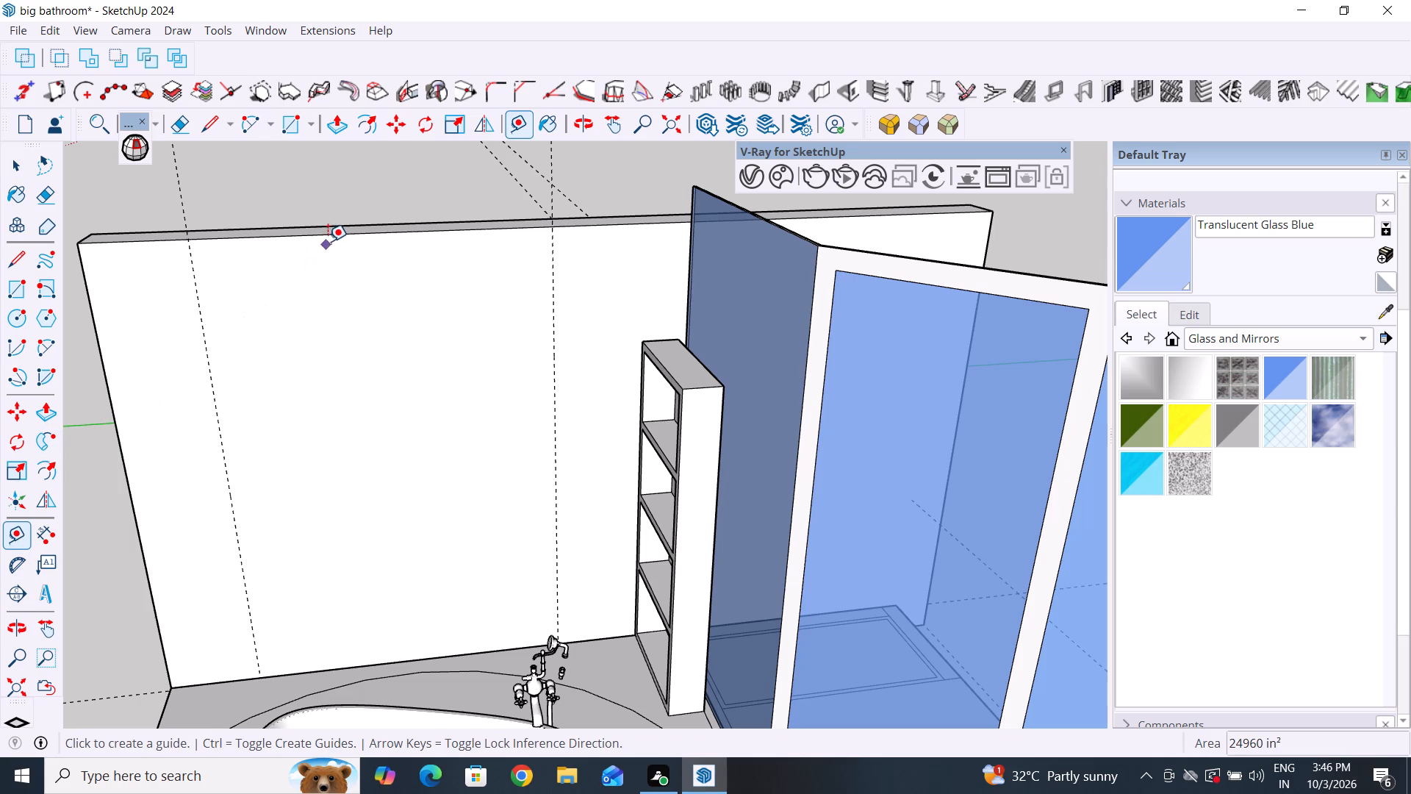
pyautogui.click(329, 238)
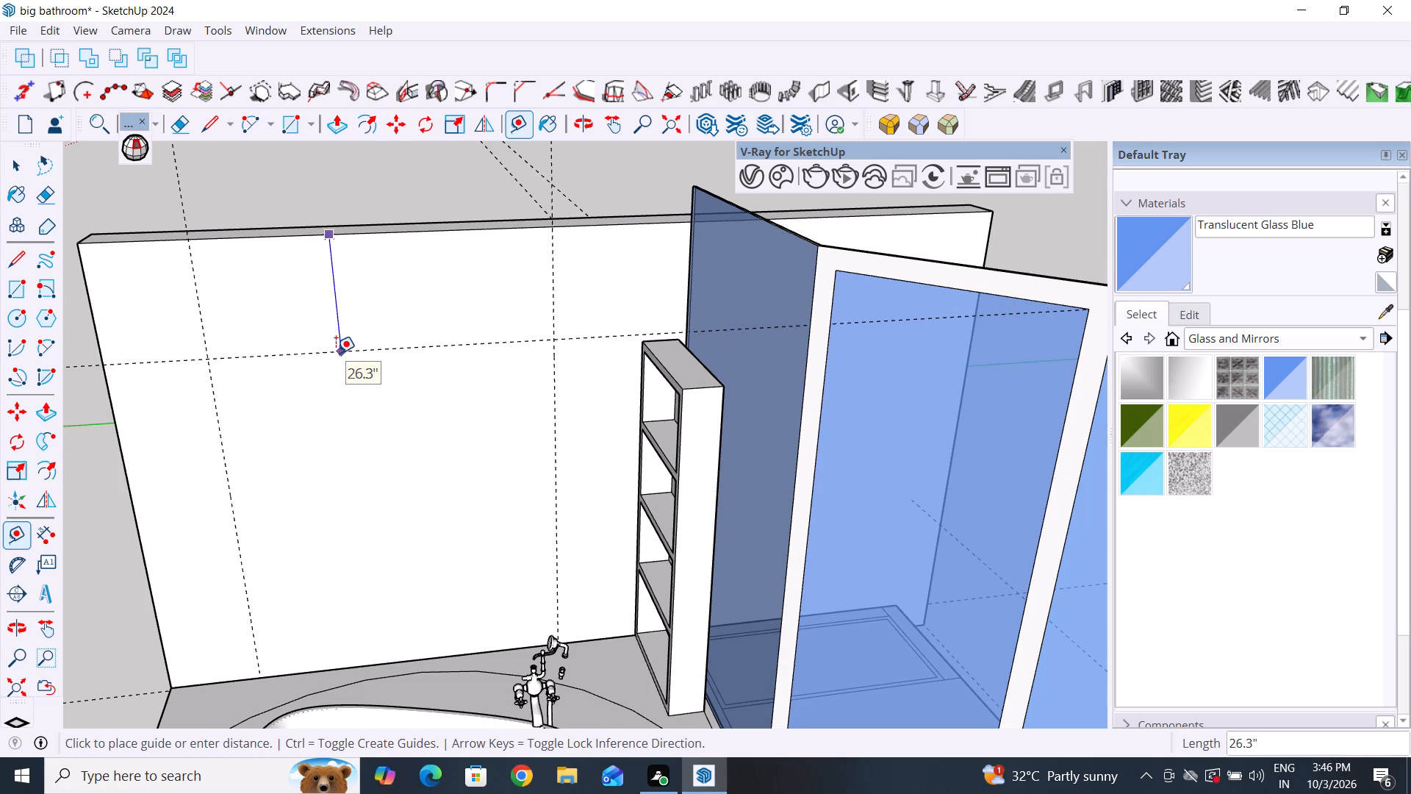
pyautogui.click(338, 327)
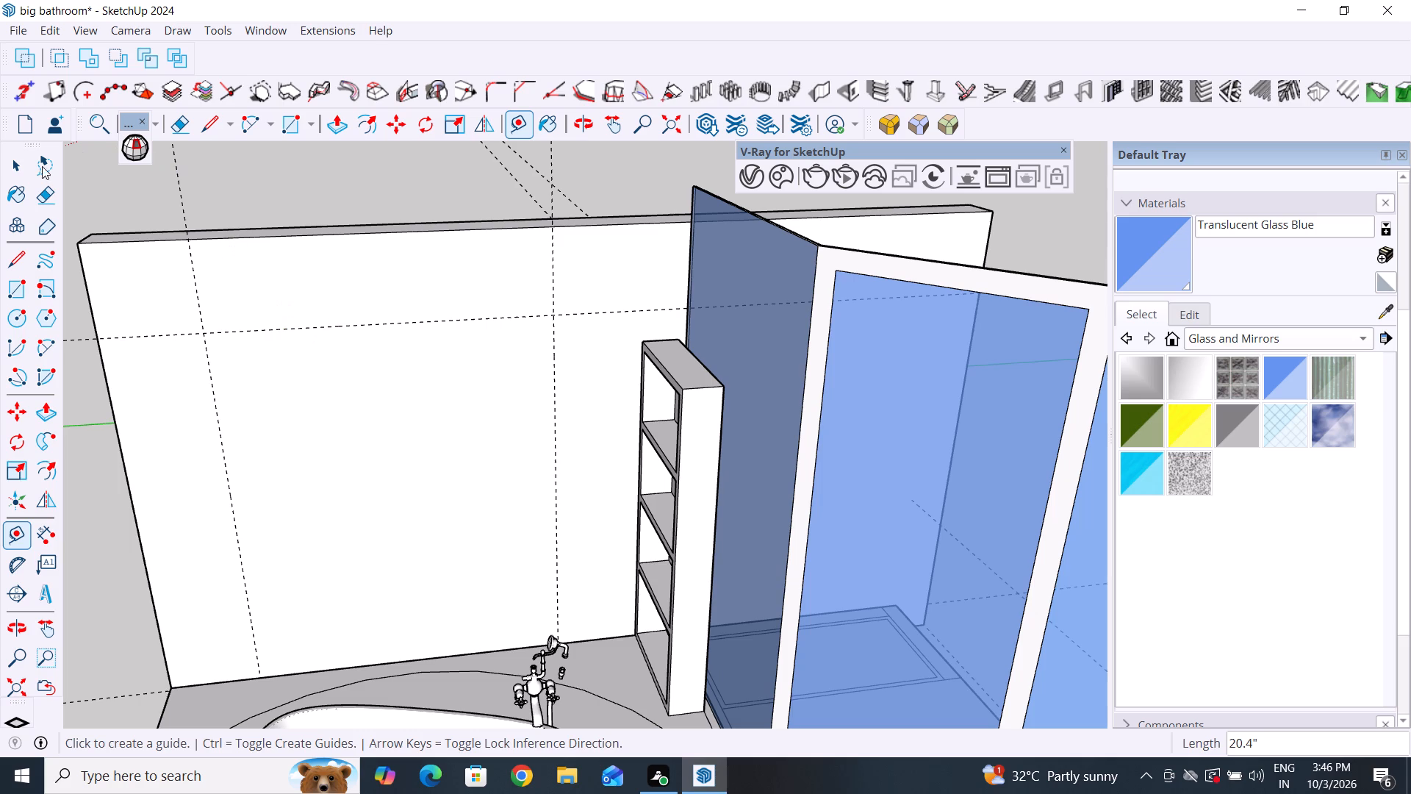
pyautogui.click(19, 174)
pyautogui.click(299, 190)
# Place a horizontal guide on the bathtub-side wall's inner face, about 23.6" above the floor.
pyautogui.scroll(-5, 592, 300)
pyautogui.moveTo(478, 463); pyautogui.dragTo(615, 512, button='middle')
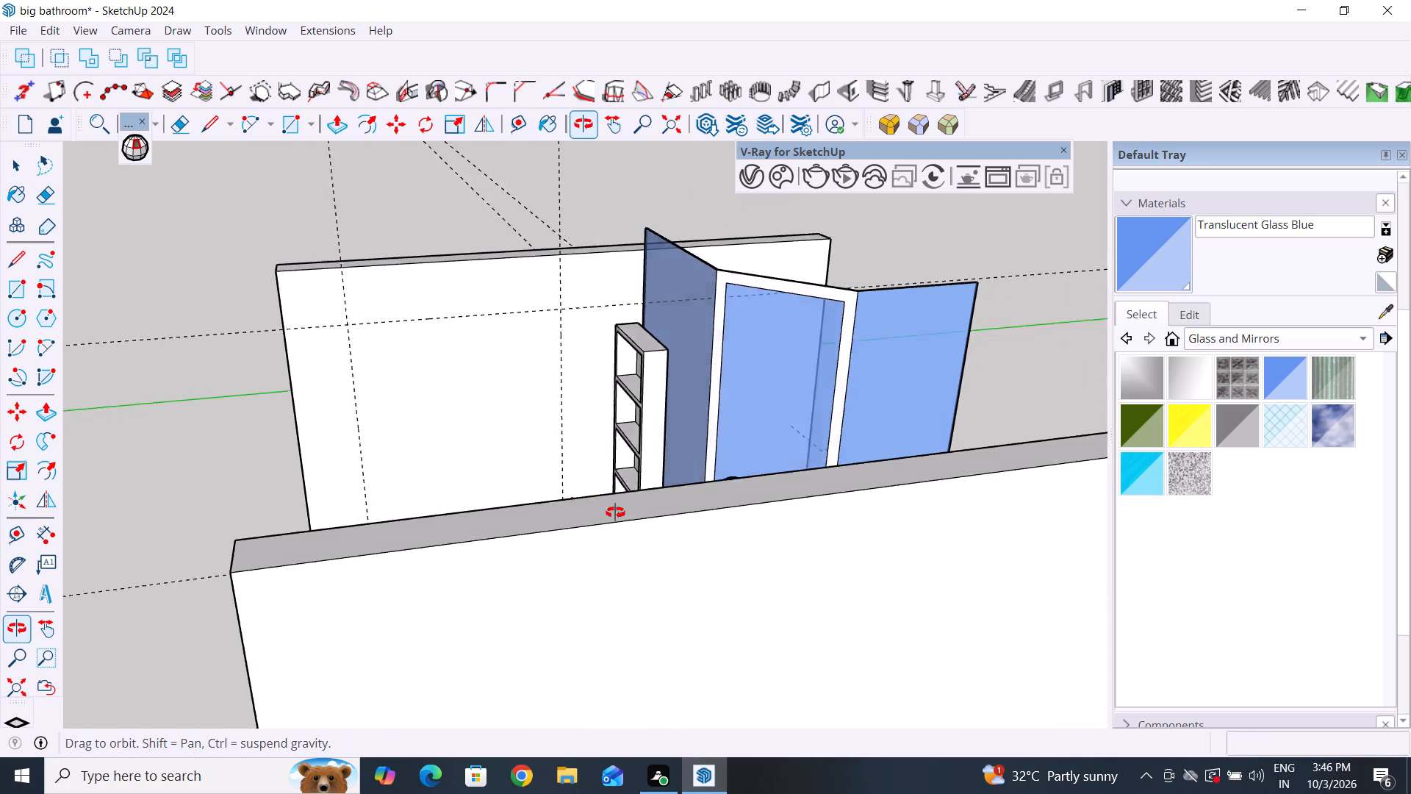
pyautogui.moveTo(615, 512); pyautogui.dragTo(731, 504, button='middle')
pyautogui.scroll(3, 469, 587)
pyautogui.scroll(-3, 365, 568)
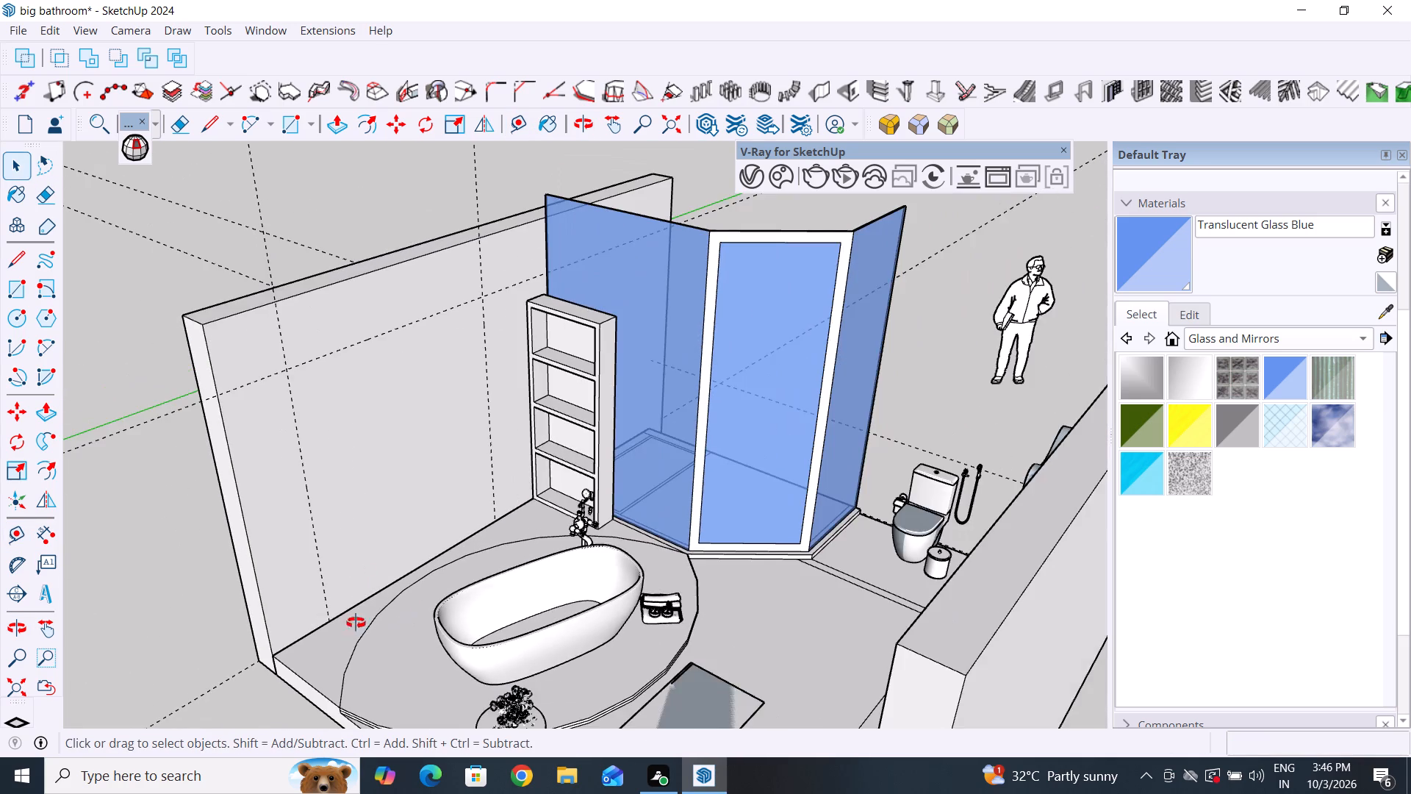
pyautogui.moveTo(356, 623); pyautogui.dragTo(340, 548, button='middle')
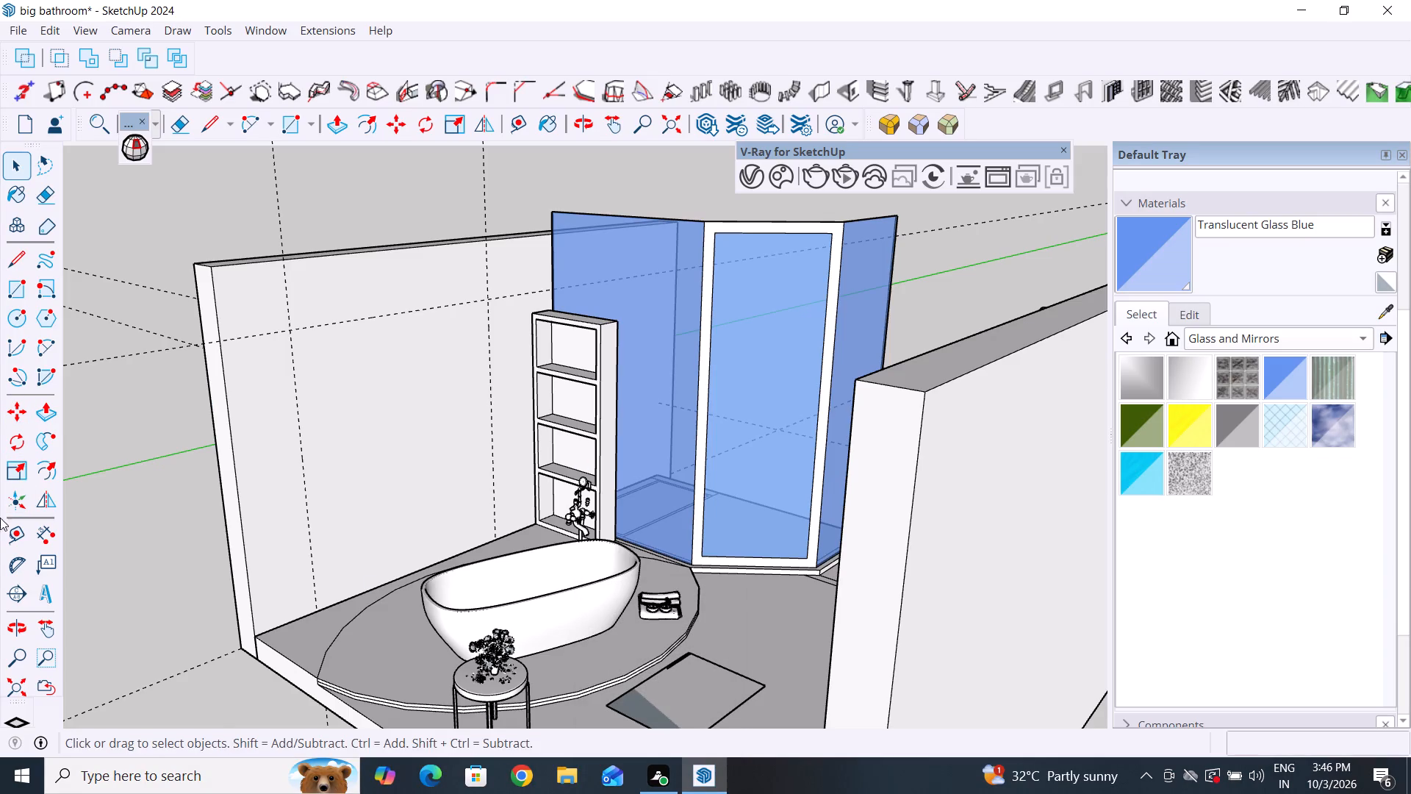
pyautogui.click(24, 520)
pyautogui.click(15, 533)
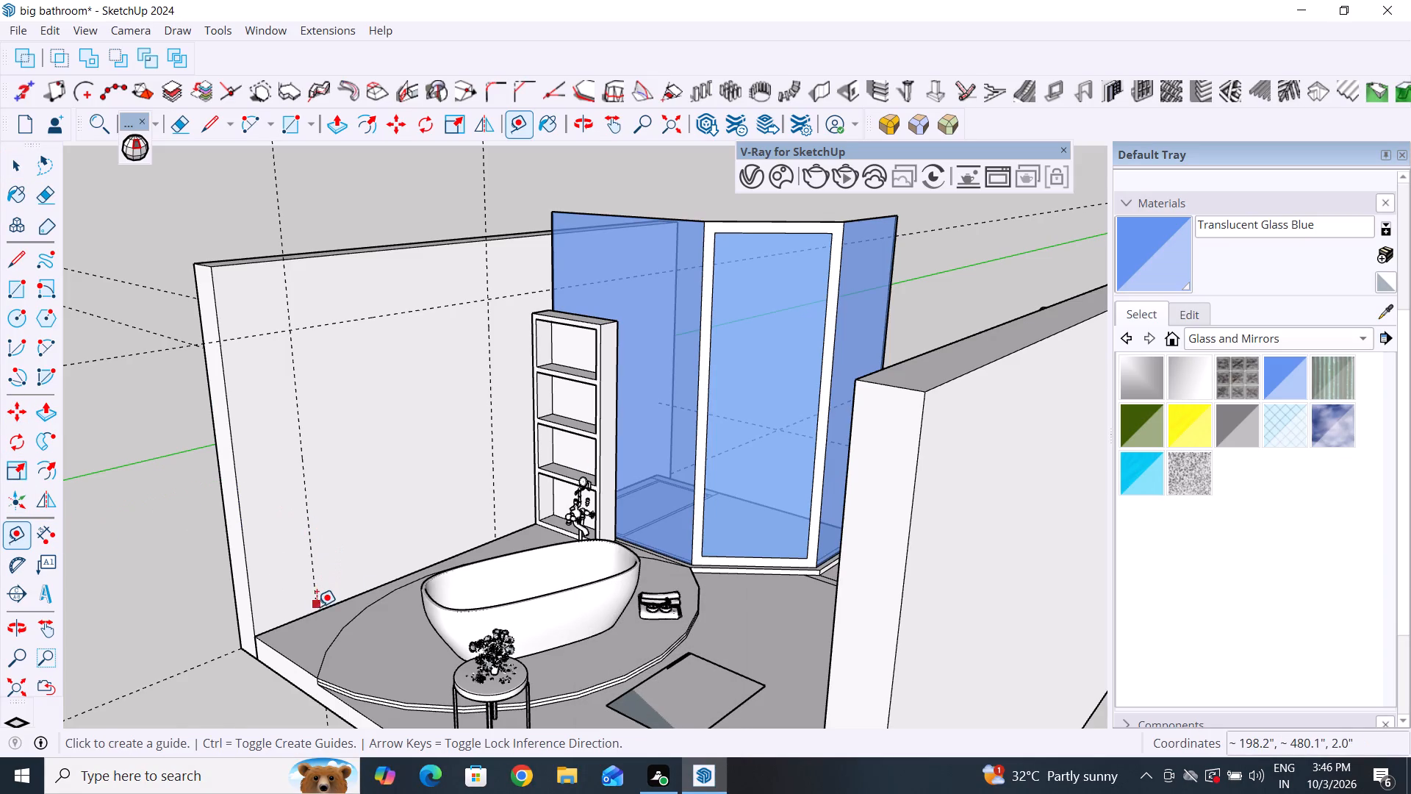
pyautogui.click(334, 601)
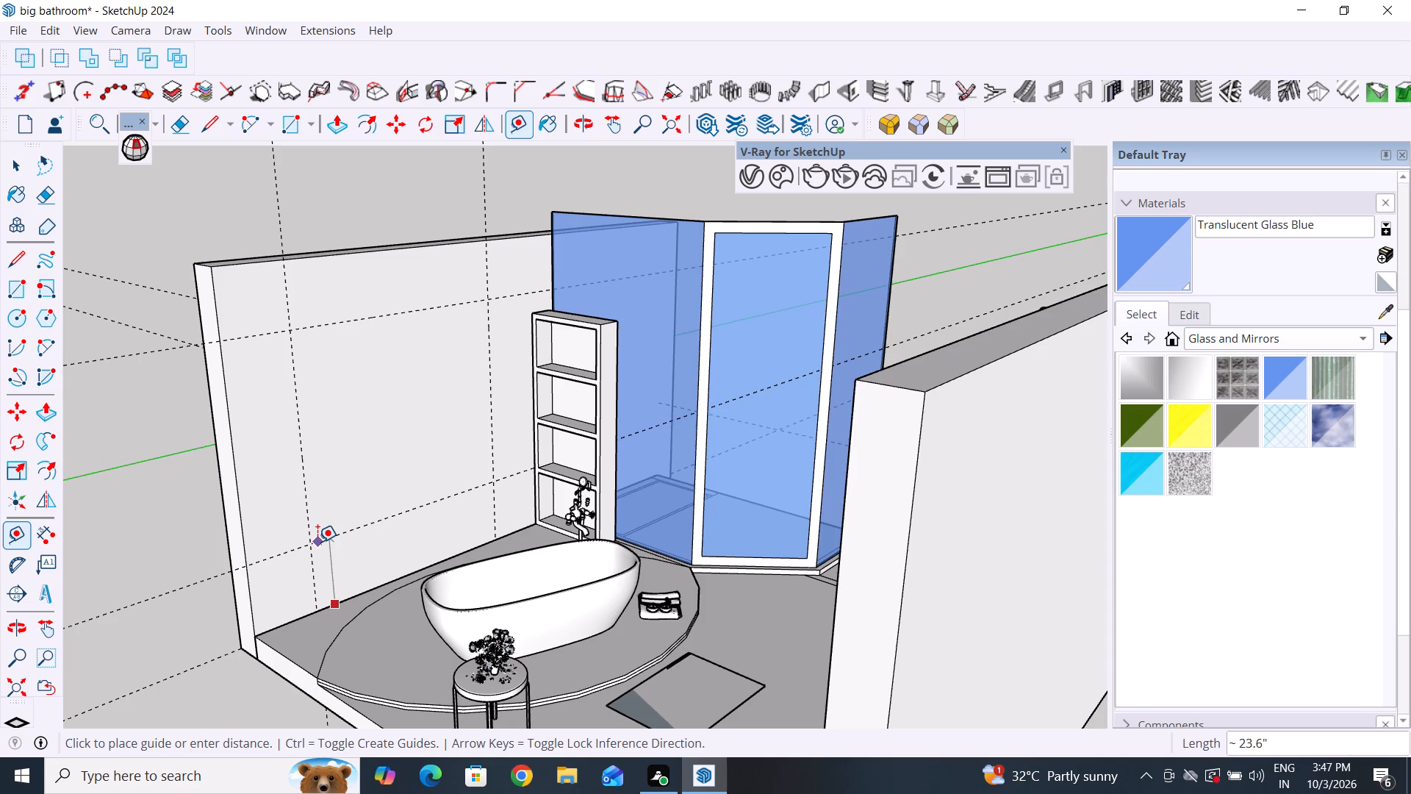
pyautogui.click(317, 542)
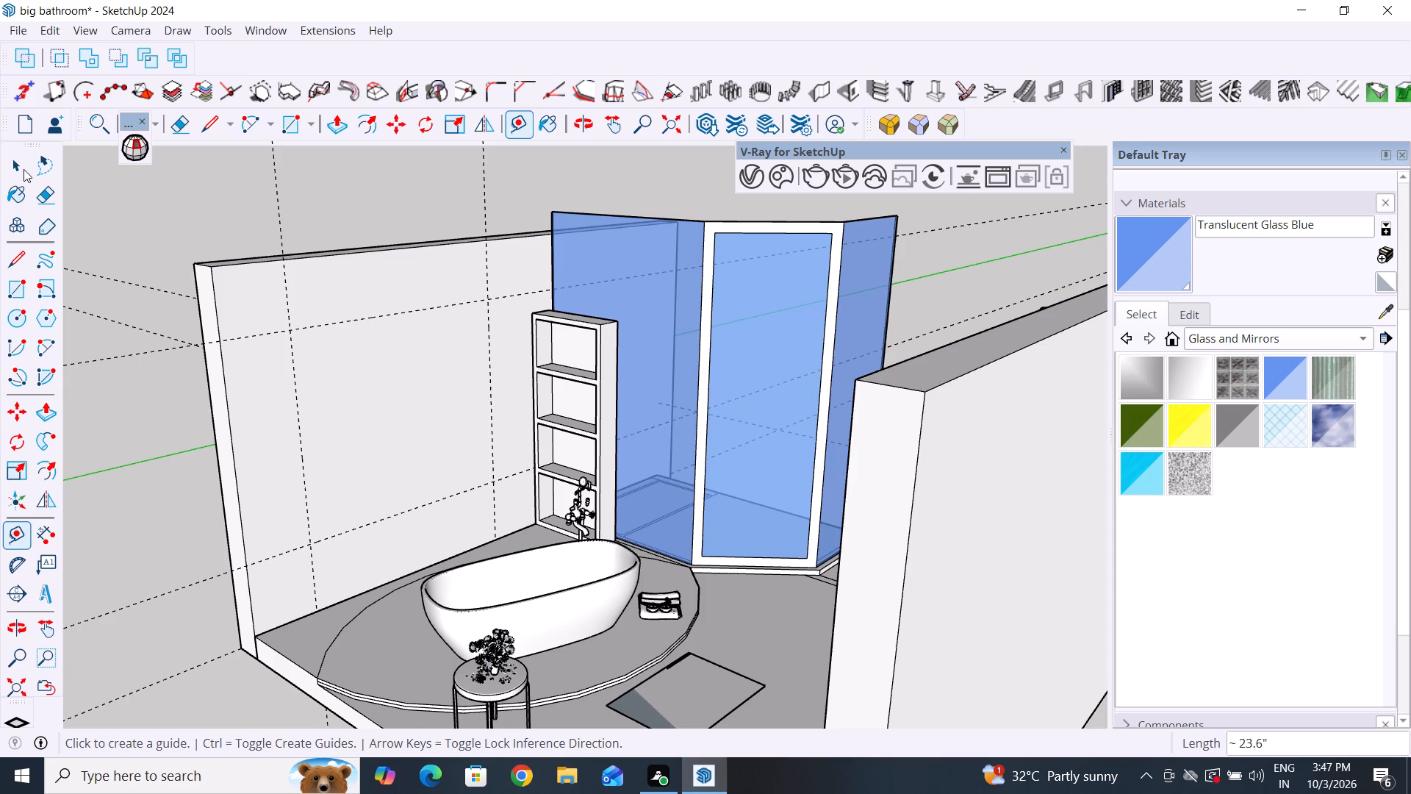
pyautogui.click(26, 166)
# Draw a closed rectangle of lines about 77.3" by 68.0" through the four guide intersections on the bathtub-side wall.
pyautogui.scroll(-3, 250, 301)
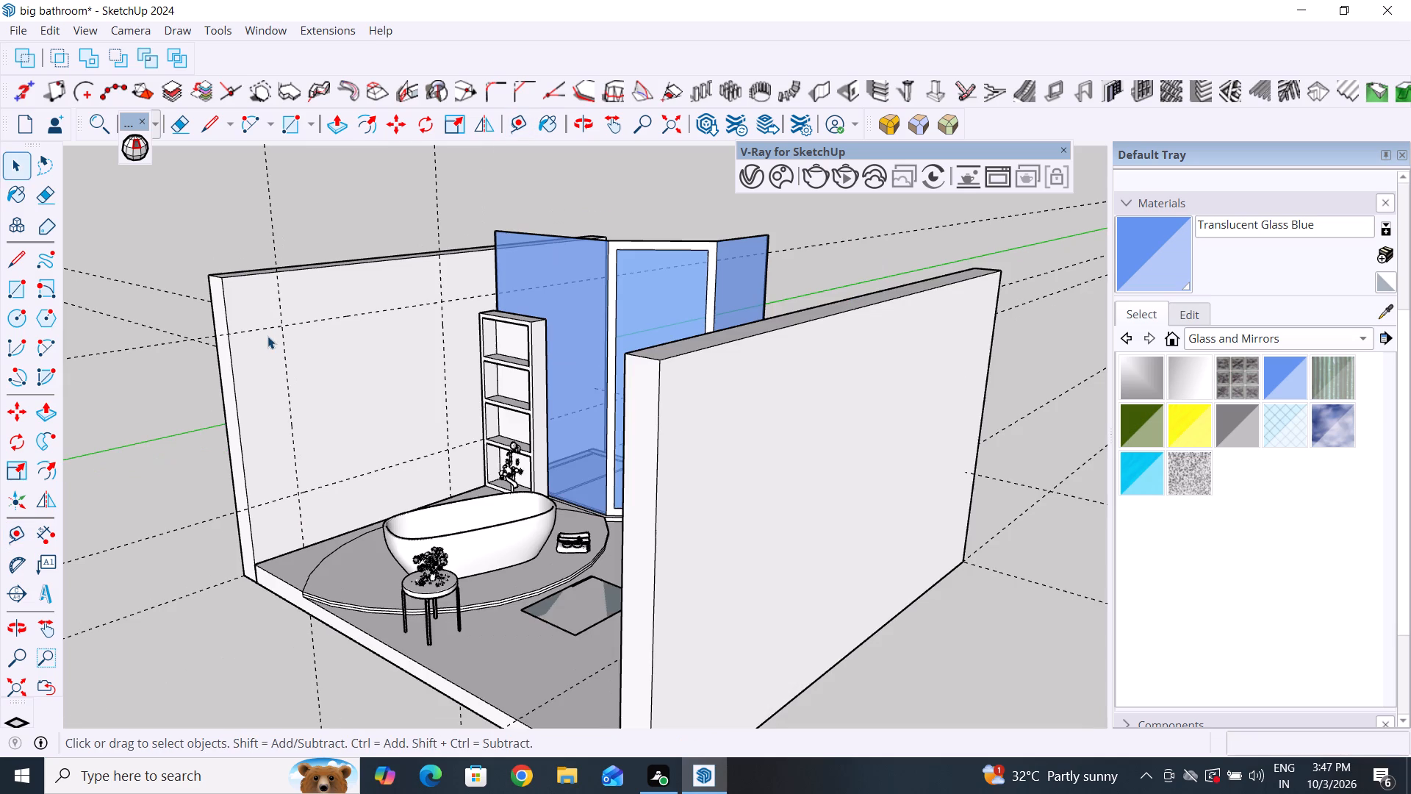
pyautogui.scroll(3, 325, 219)
pyautogui.click(27, 256)
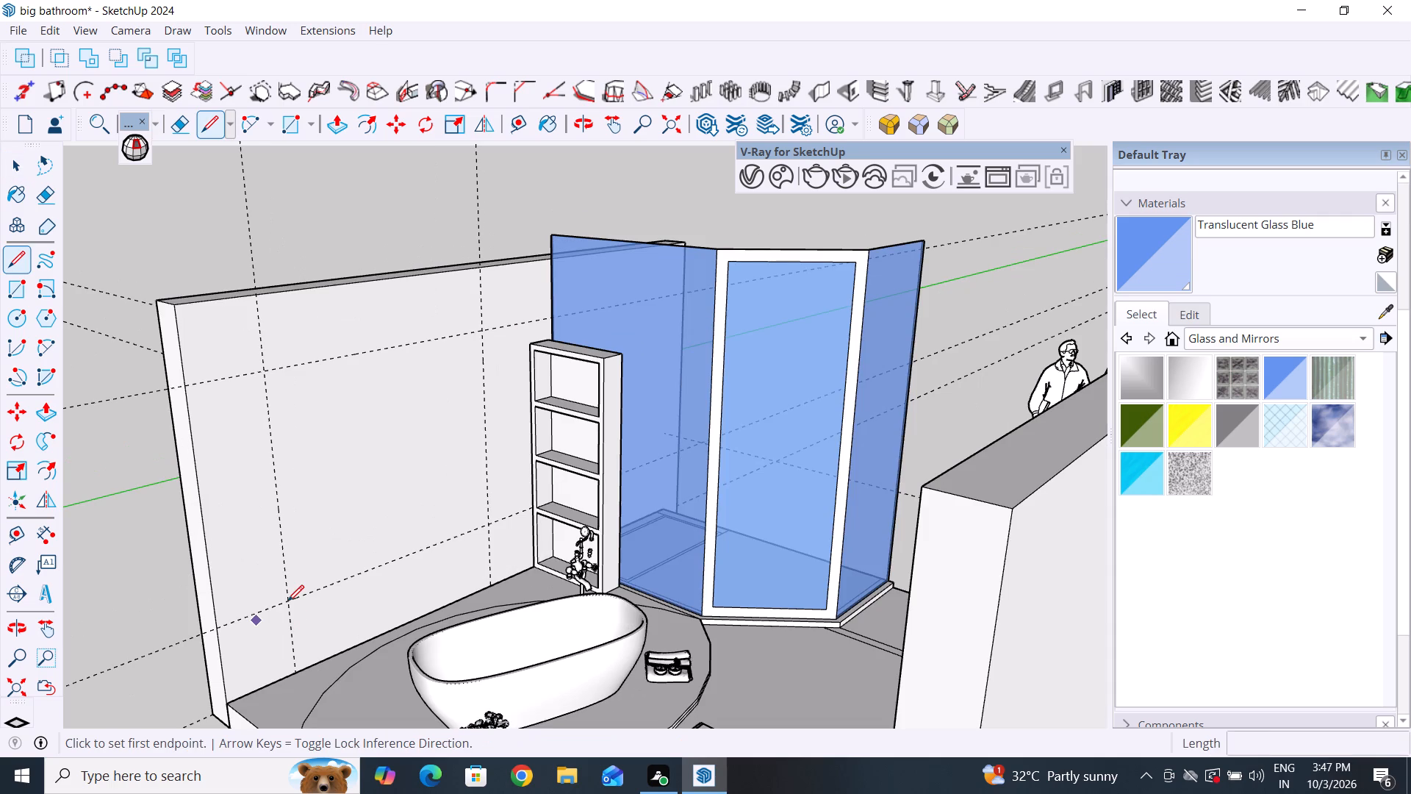
pyautogui.click(287, 601)
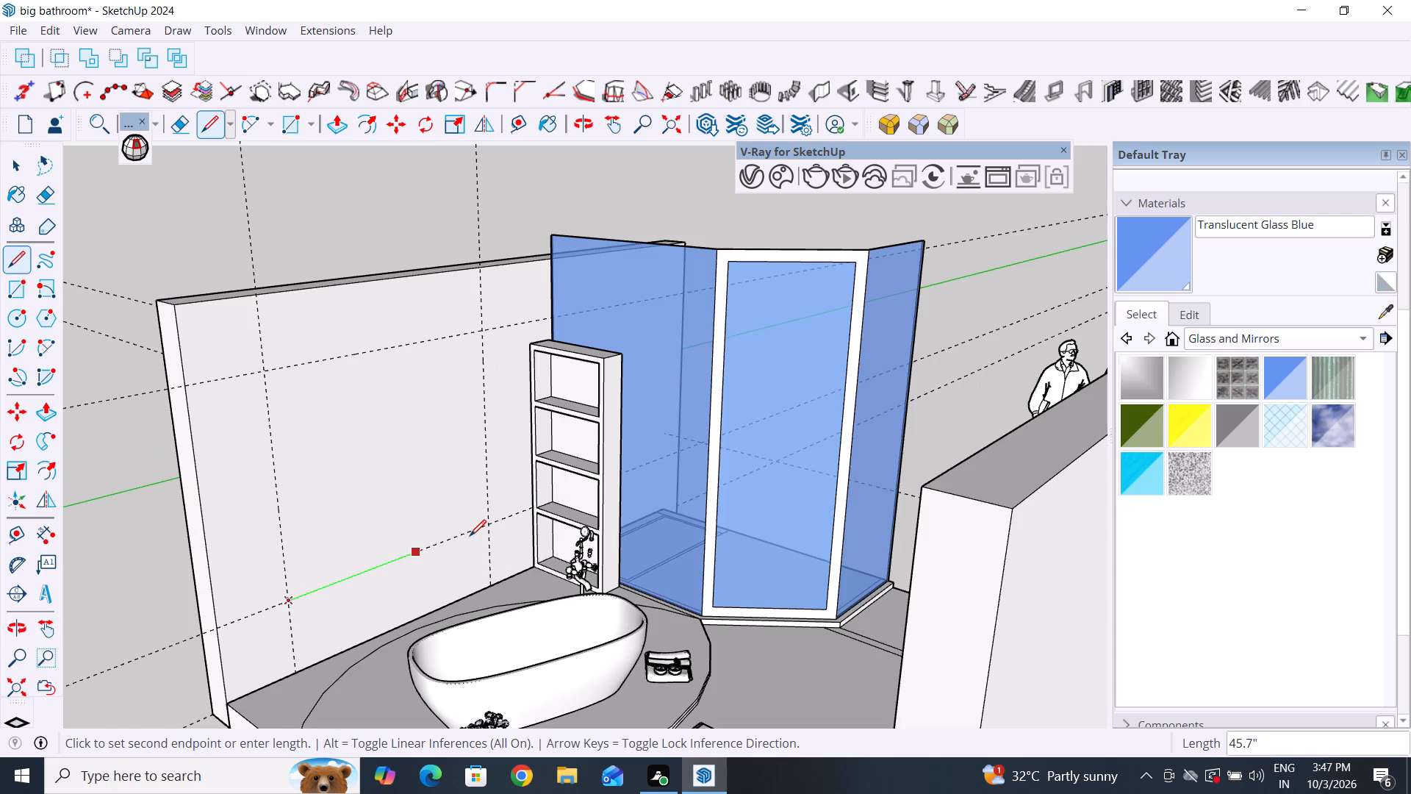
pyautogui.click(487, 523)
pyautogui.click(486, 329)
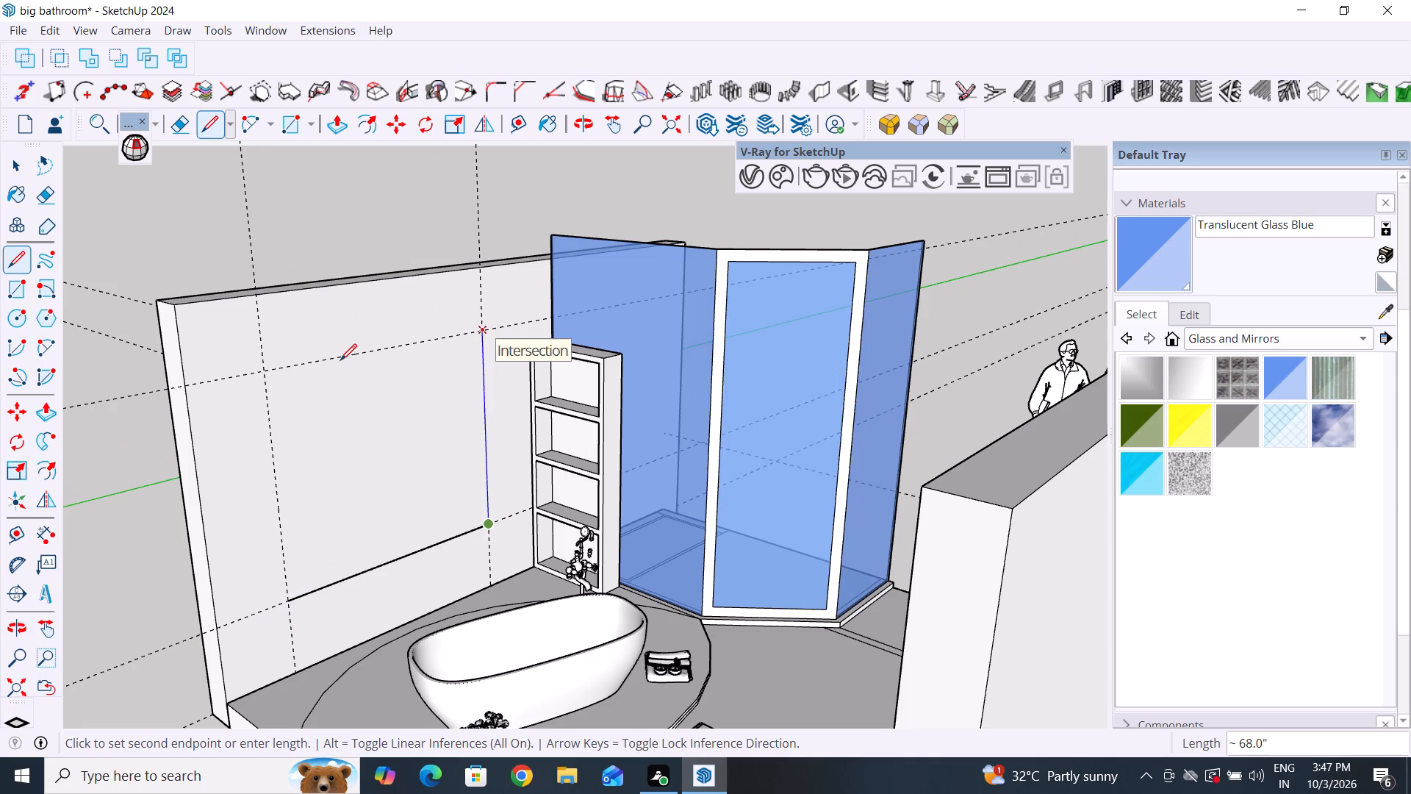
pyautogui.click(265, 371)
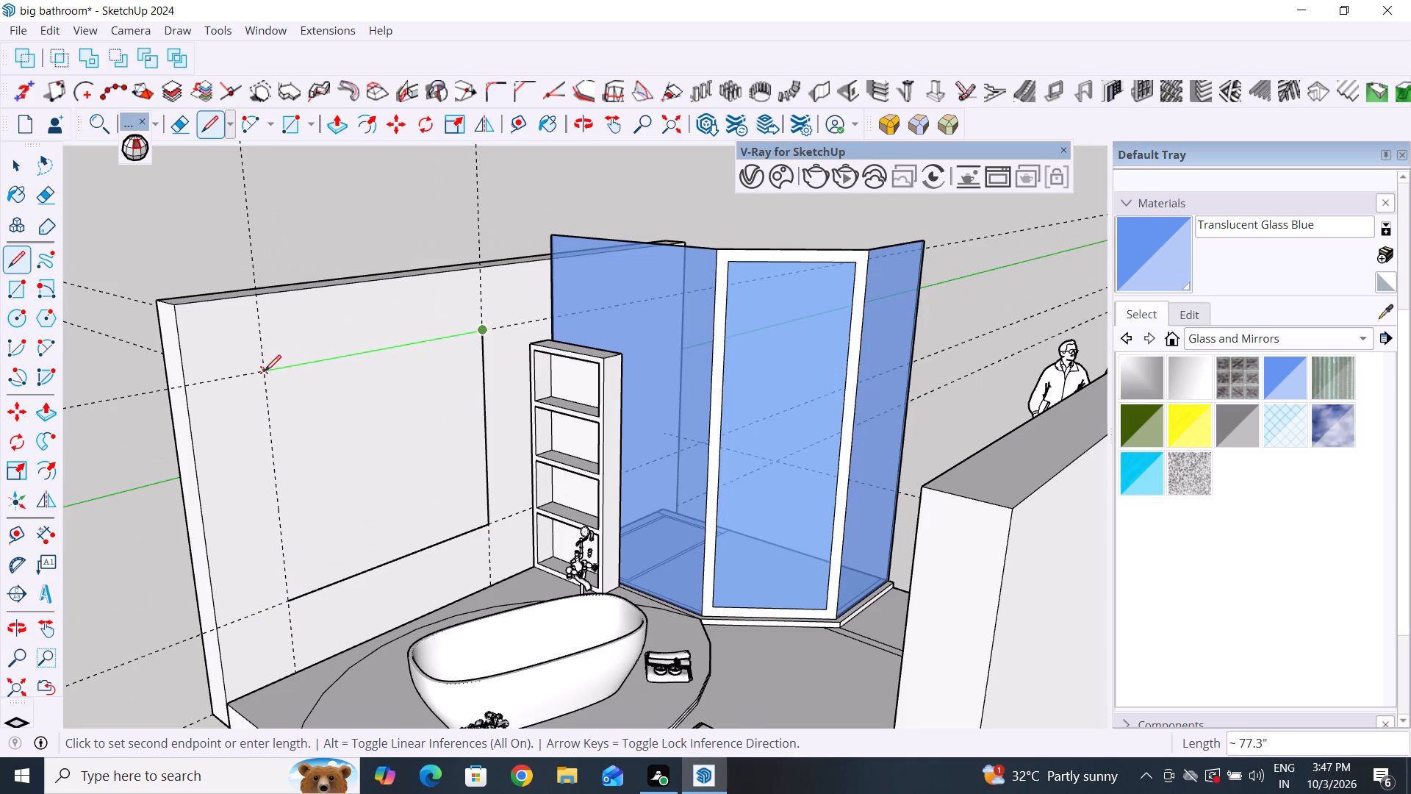
pyautogui.click(287, 599)
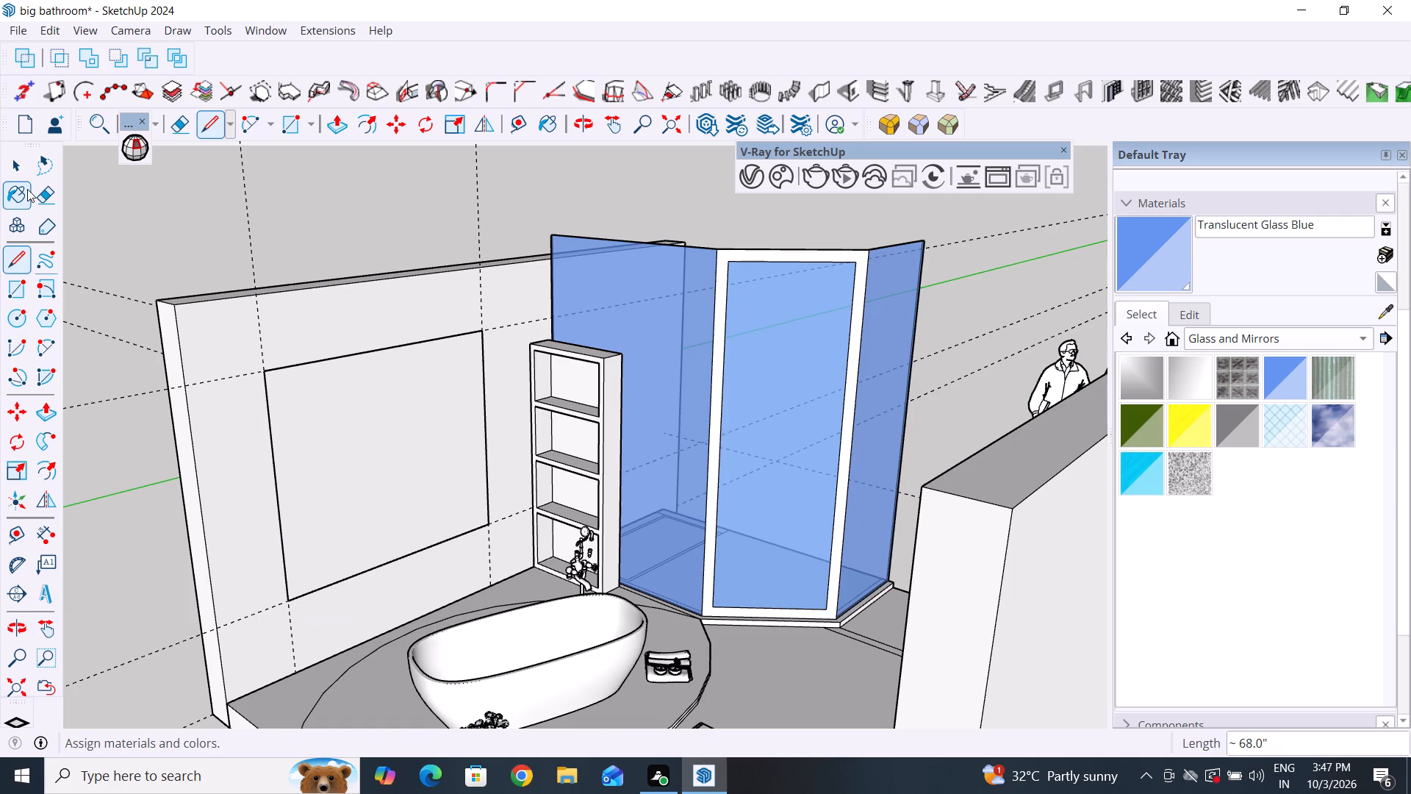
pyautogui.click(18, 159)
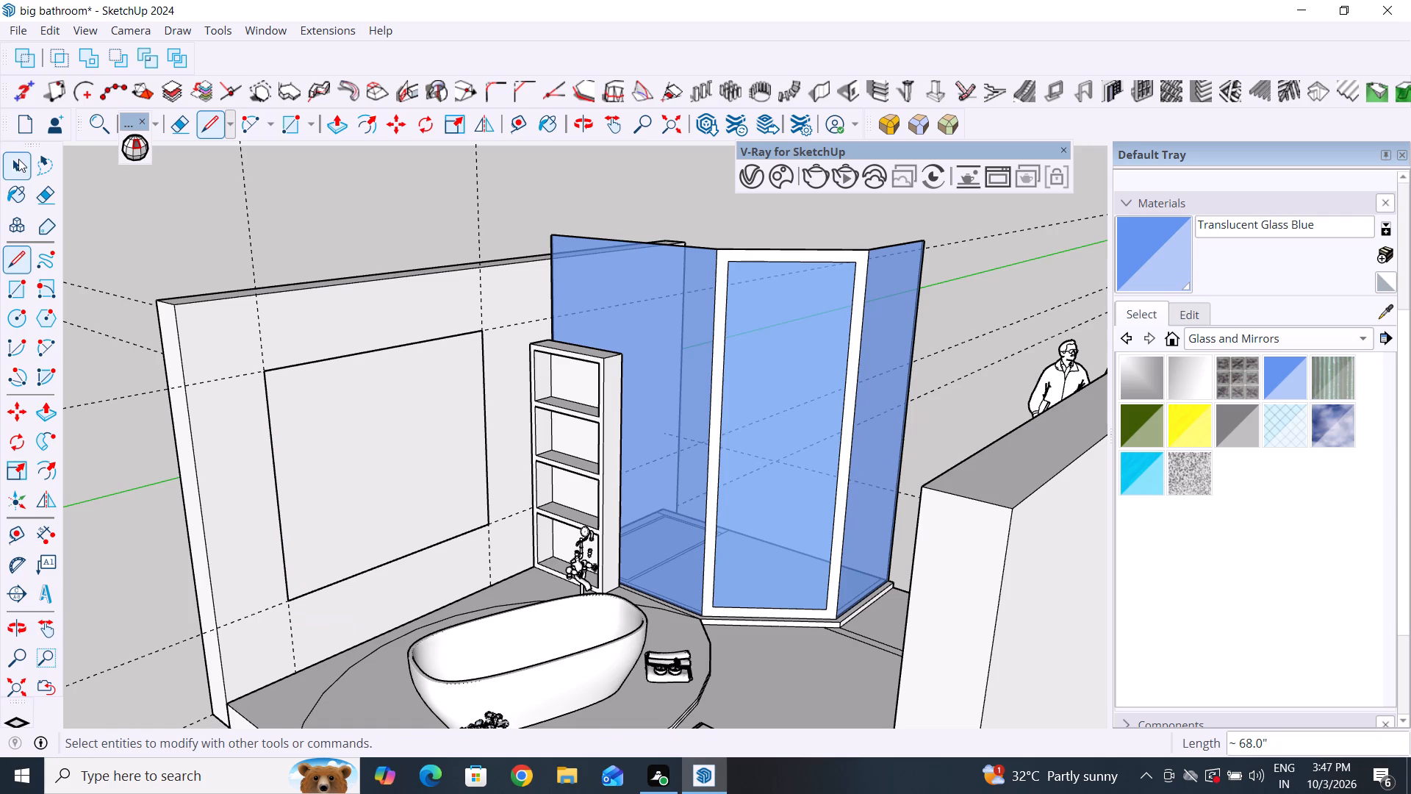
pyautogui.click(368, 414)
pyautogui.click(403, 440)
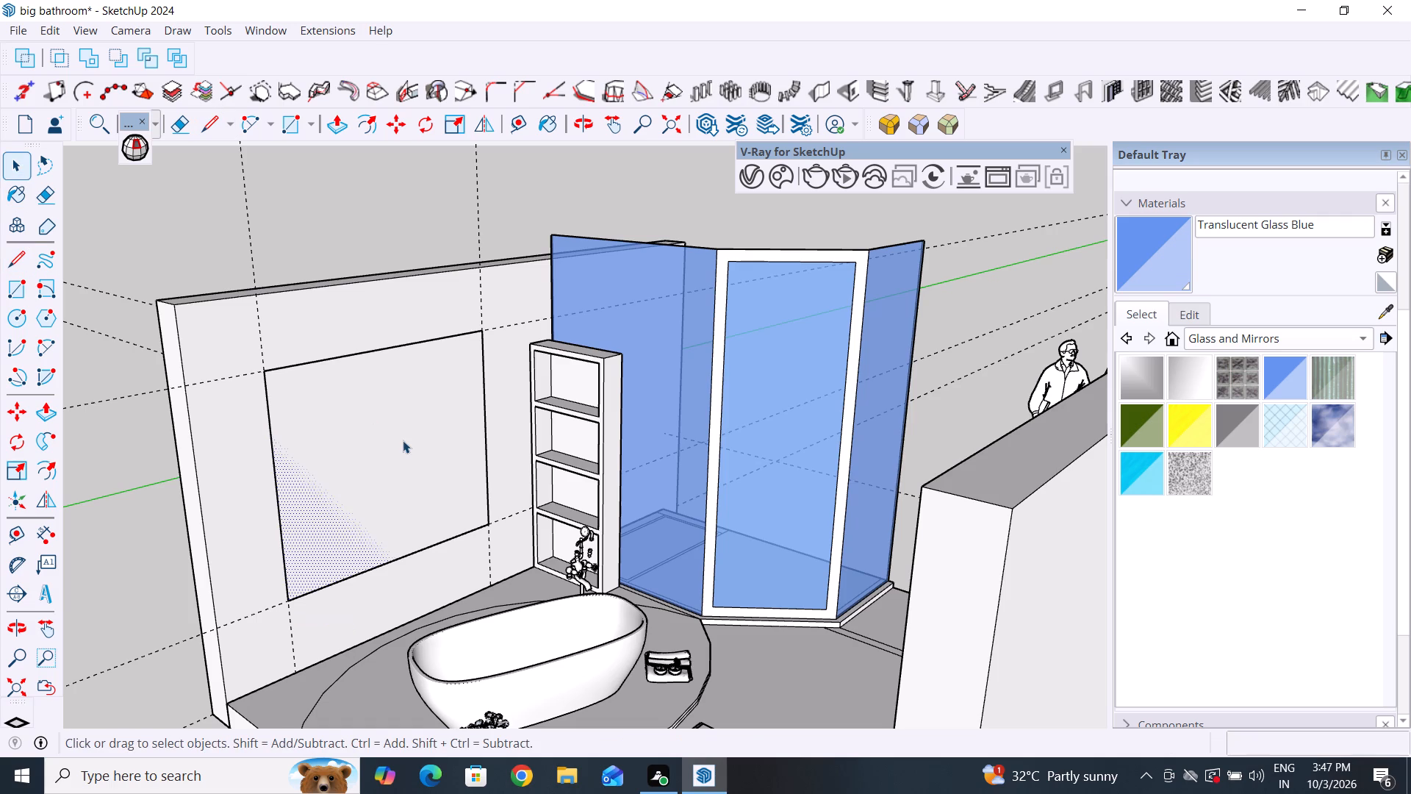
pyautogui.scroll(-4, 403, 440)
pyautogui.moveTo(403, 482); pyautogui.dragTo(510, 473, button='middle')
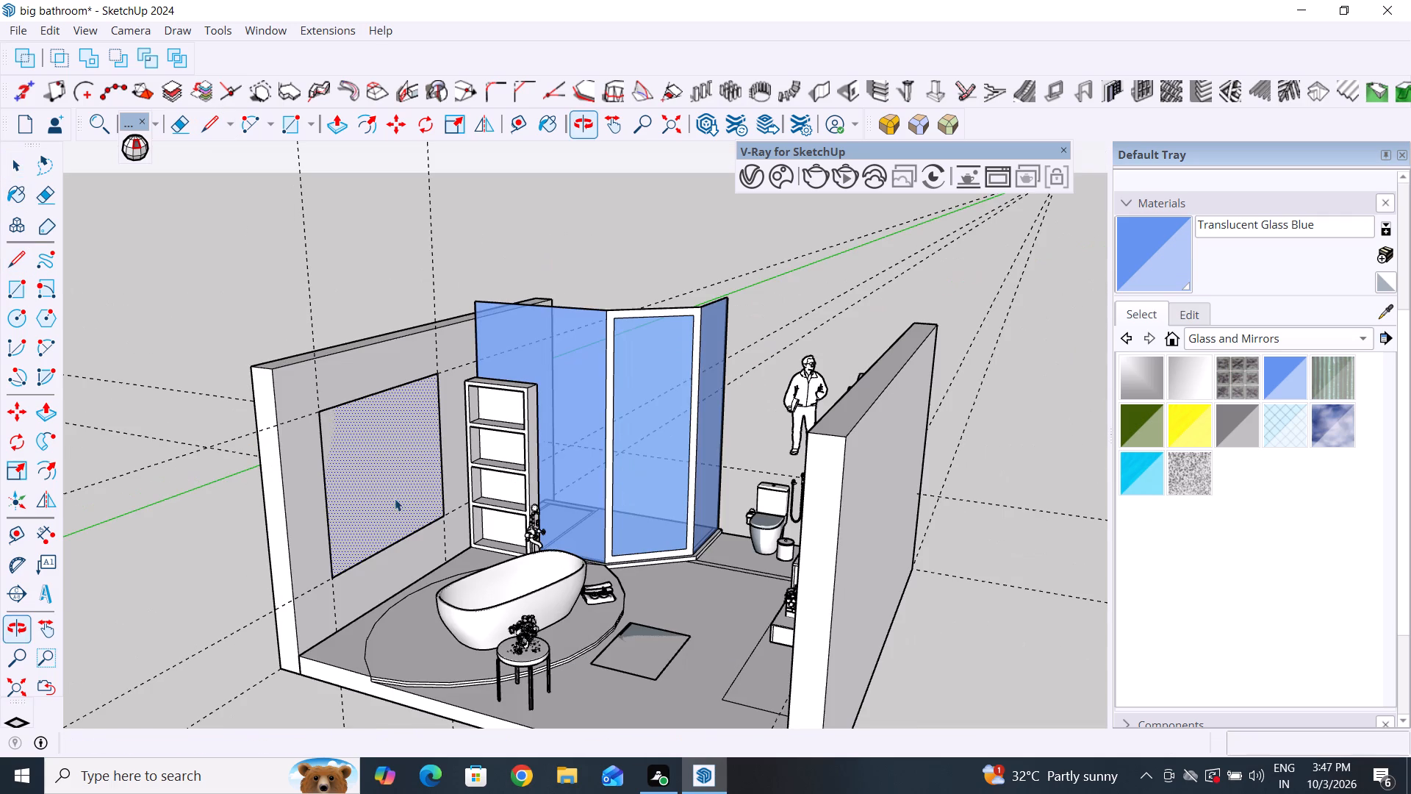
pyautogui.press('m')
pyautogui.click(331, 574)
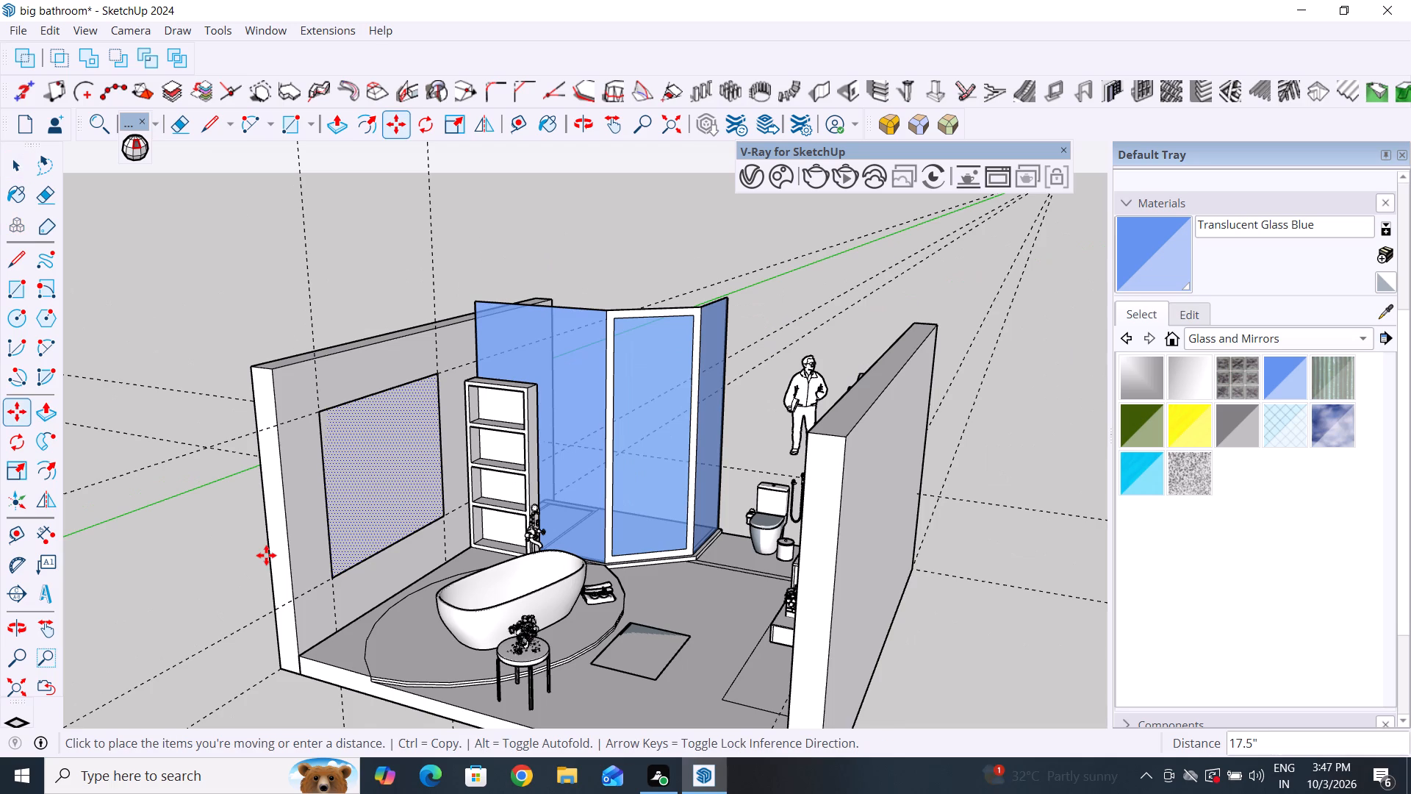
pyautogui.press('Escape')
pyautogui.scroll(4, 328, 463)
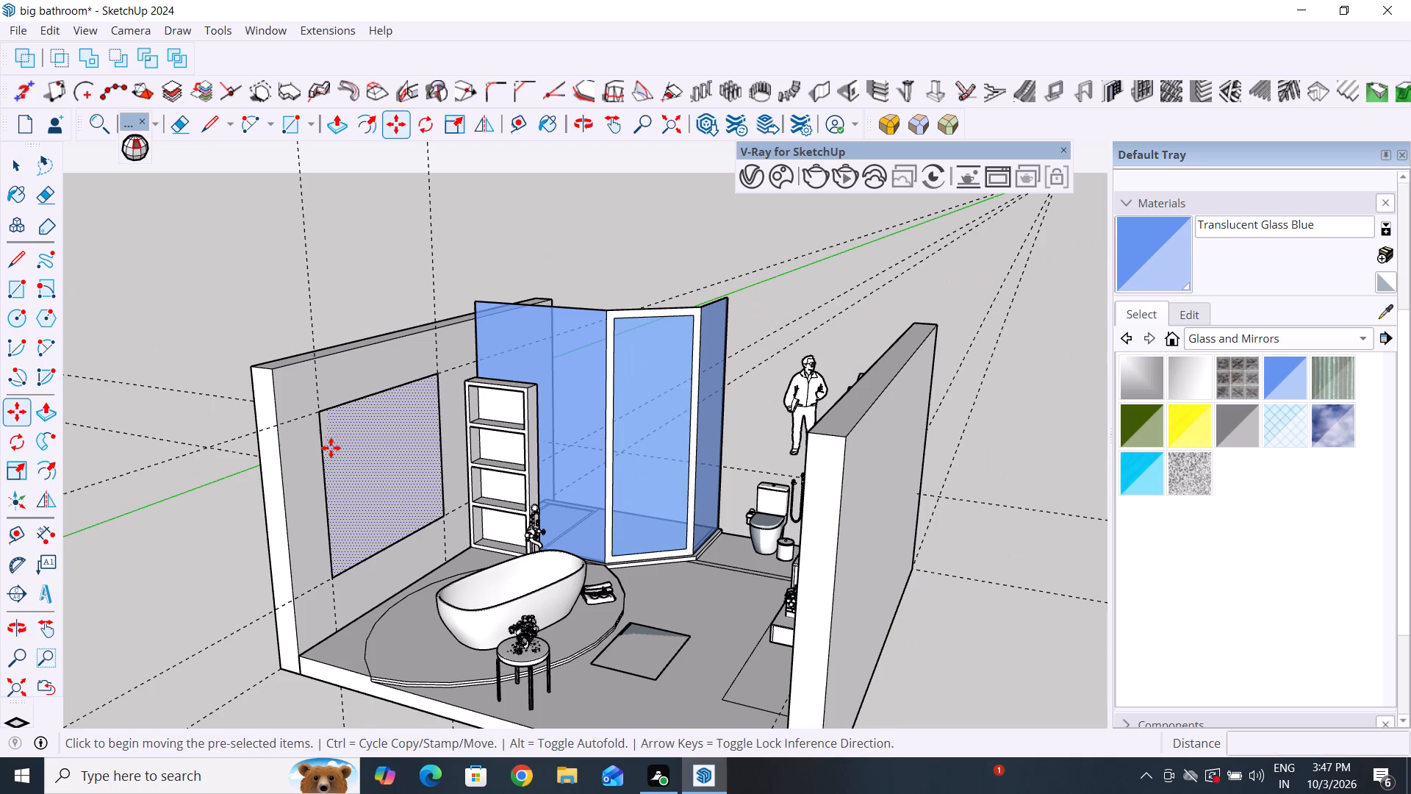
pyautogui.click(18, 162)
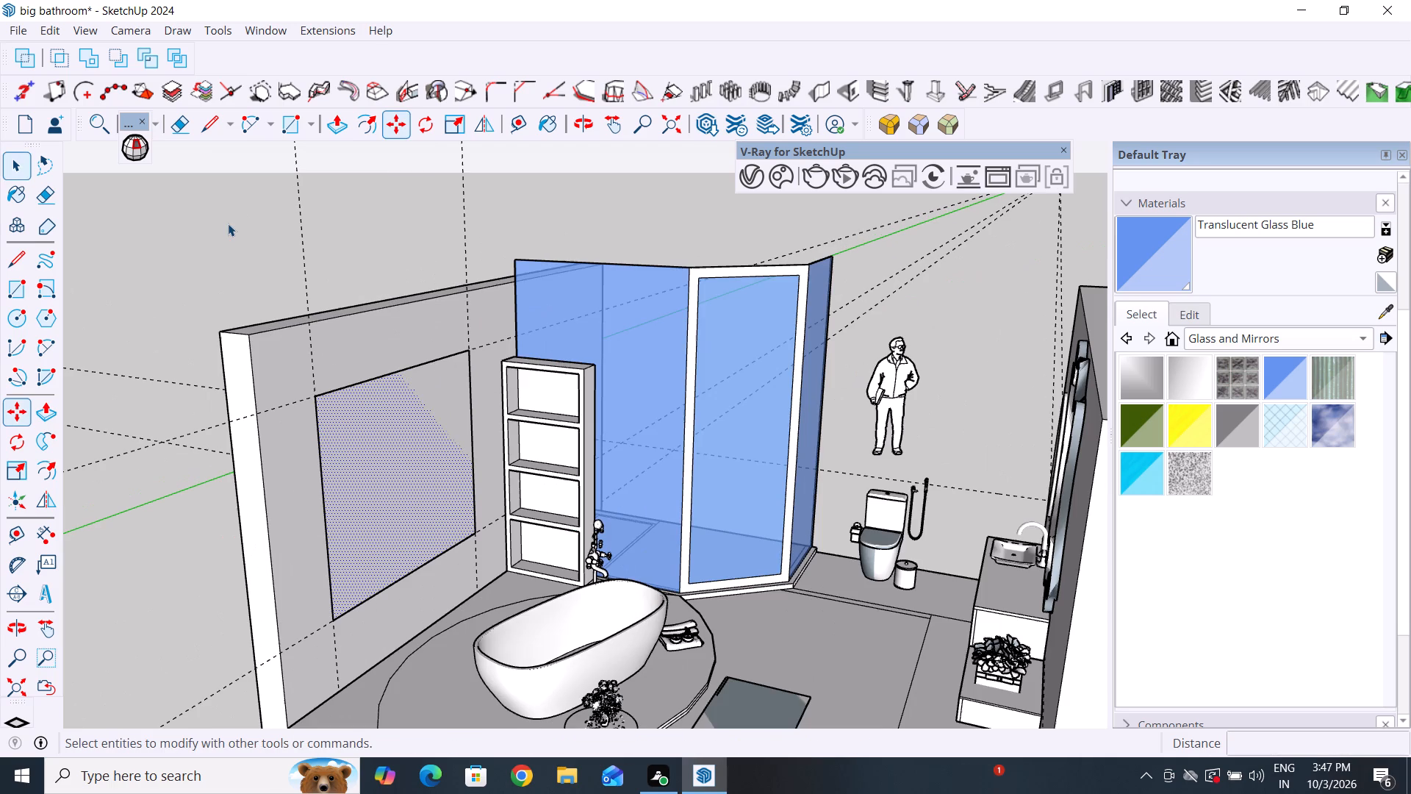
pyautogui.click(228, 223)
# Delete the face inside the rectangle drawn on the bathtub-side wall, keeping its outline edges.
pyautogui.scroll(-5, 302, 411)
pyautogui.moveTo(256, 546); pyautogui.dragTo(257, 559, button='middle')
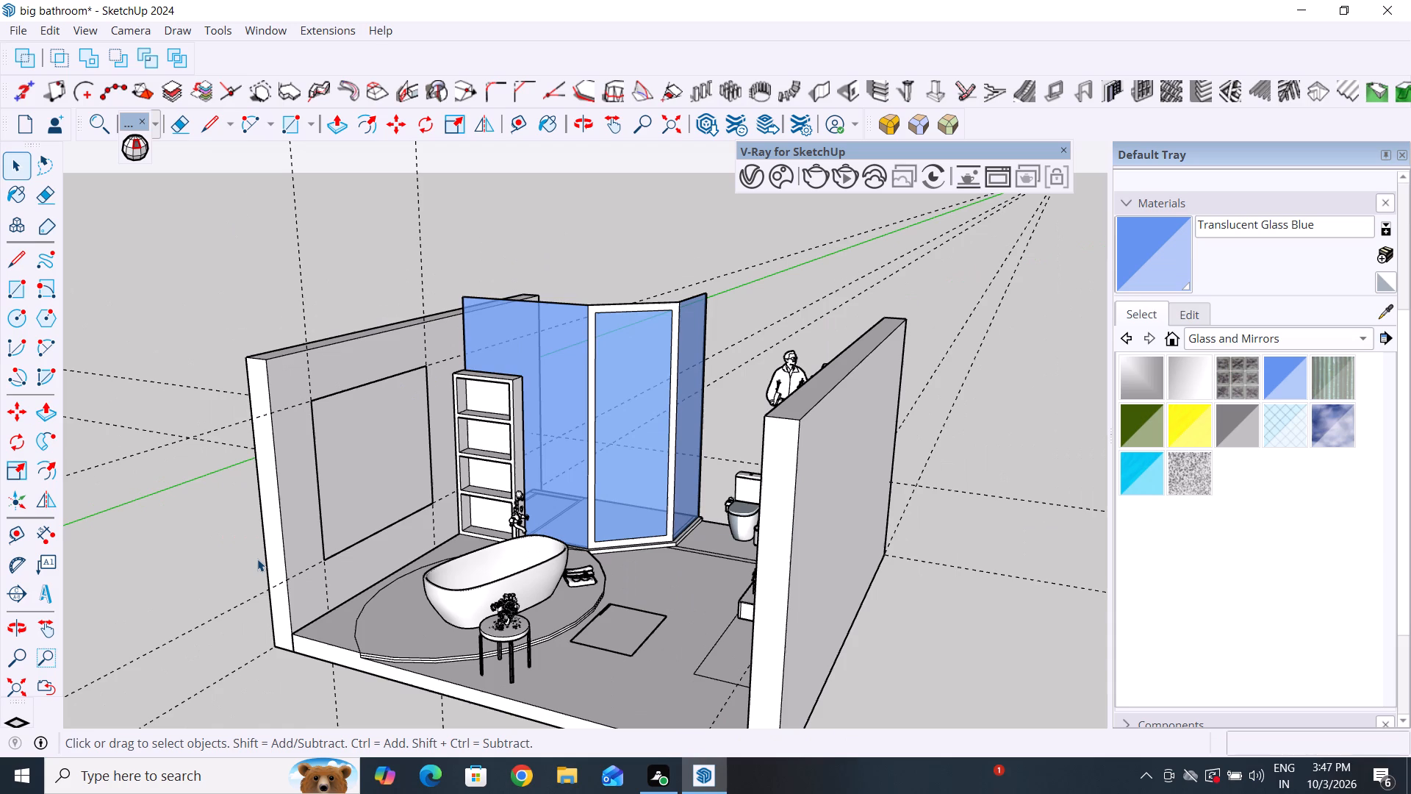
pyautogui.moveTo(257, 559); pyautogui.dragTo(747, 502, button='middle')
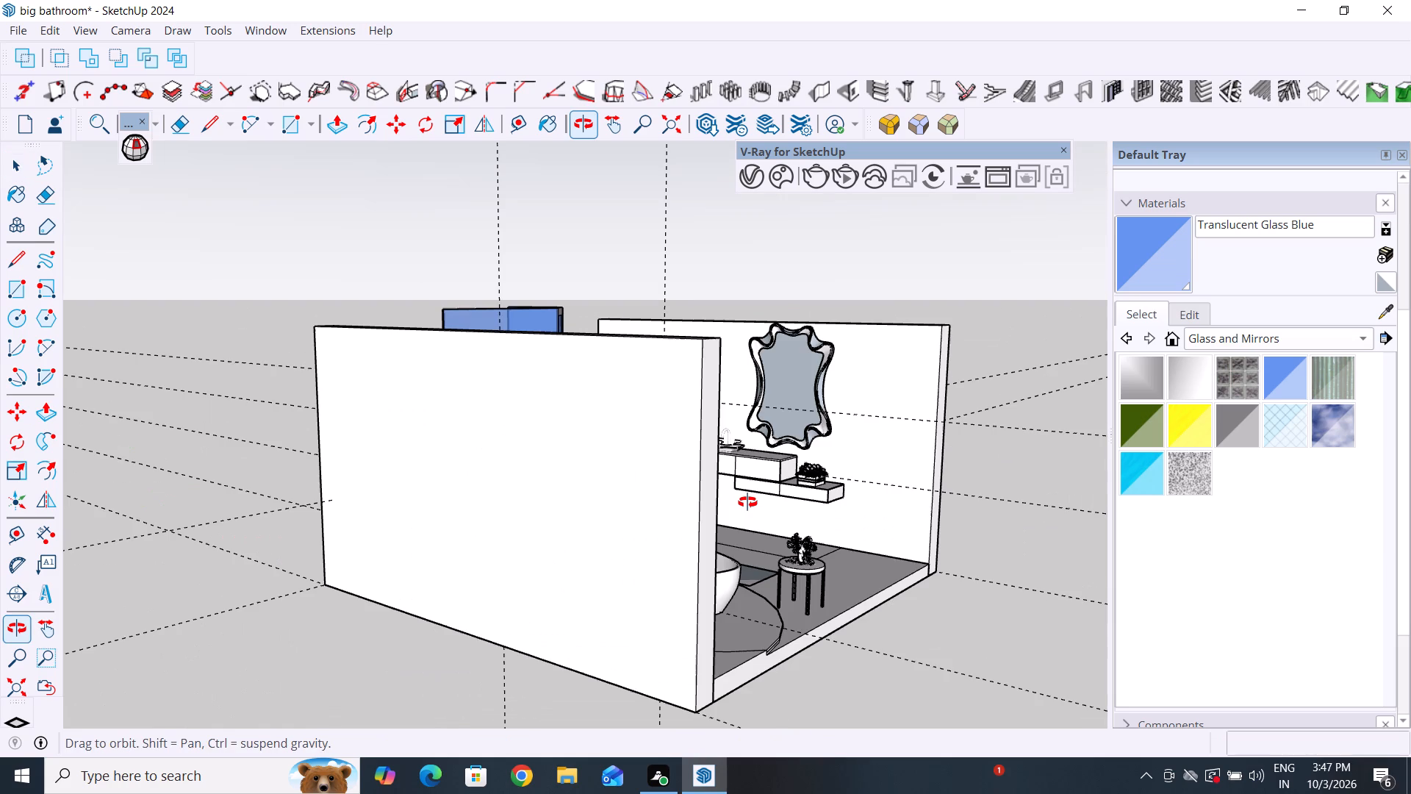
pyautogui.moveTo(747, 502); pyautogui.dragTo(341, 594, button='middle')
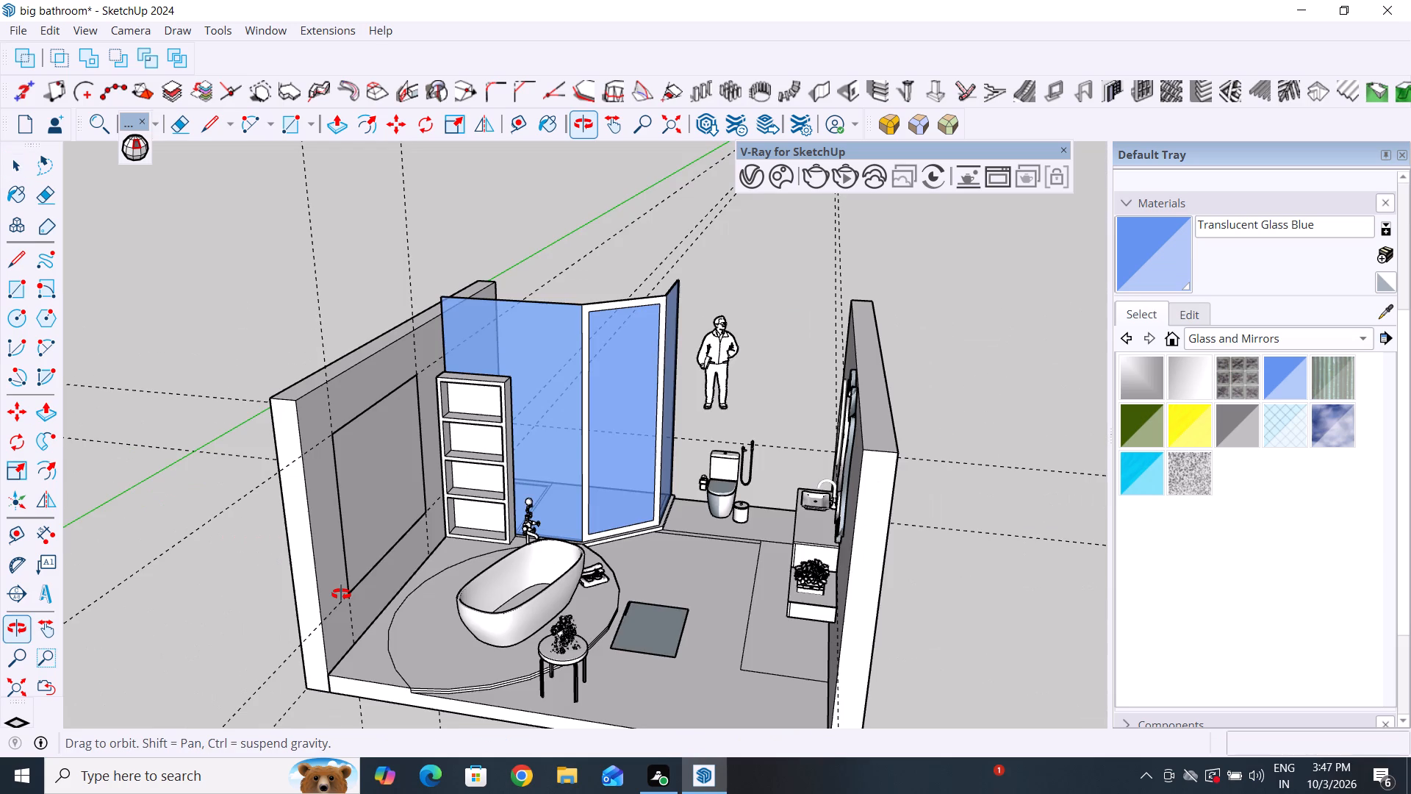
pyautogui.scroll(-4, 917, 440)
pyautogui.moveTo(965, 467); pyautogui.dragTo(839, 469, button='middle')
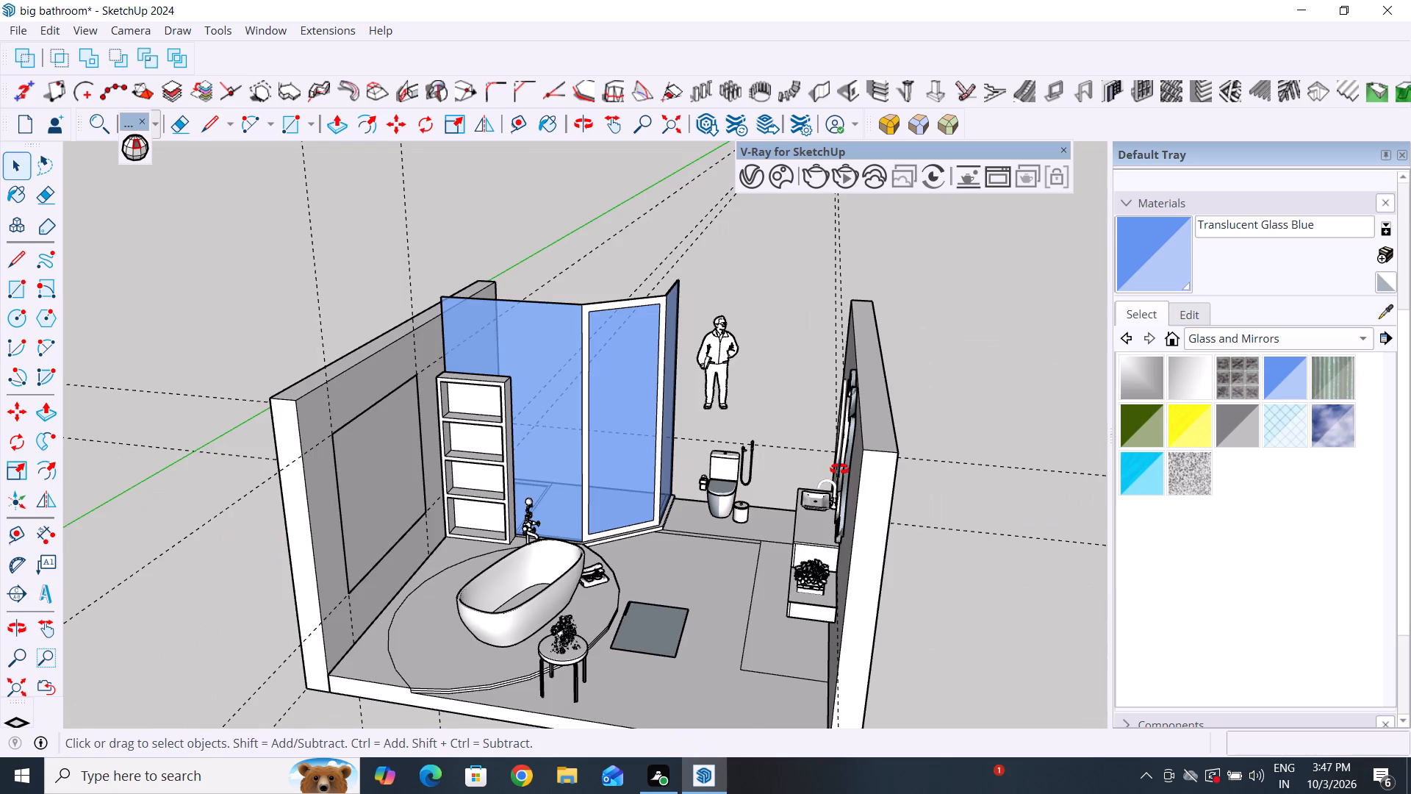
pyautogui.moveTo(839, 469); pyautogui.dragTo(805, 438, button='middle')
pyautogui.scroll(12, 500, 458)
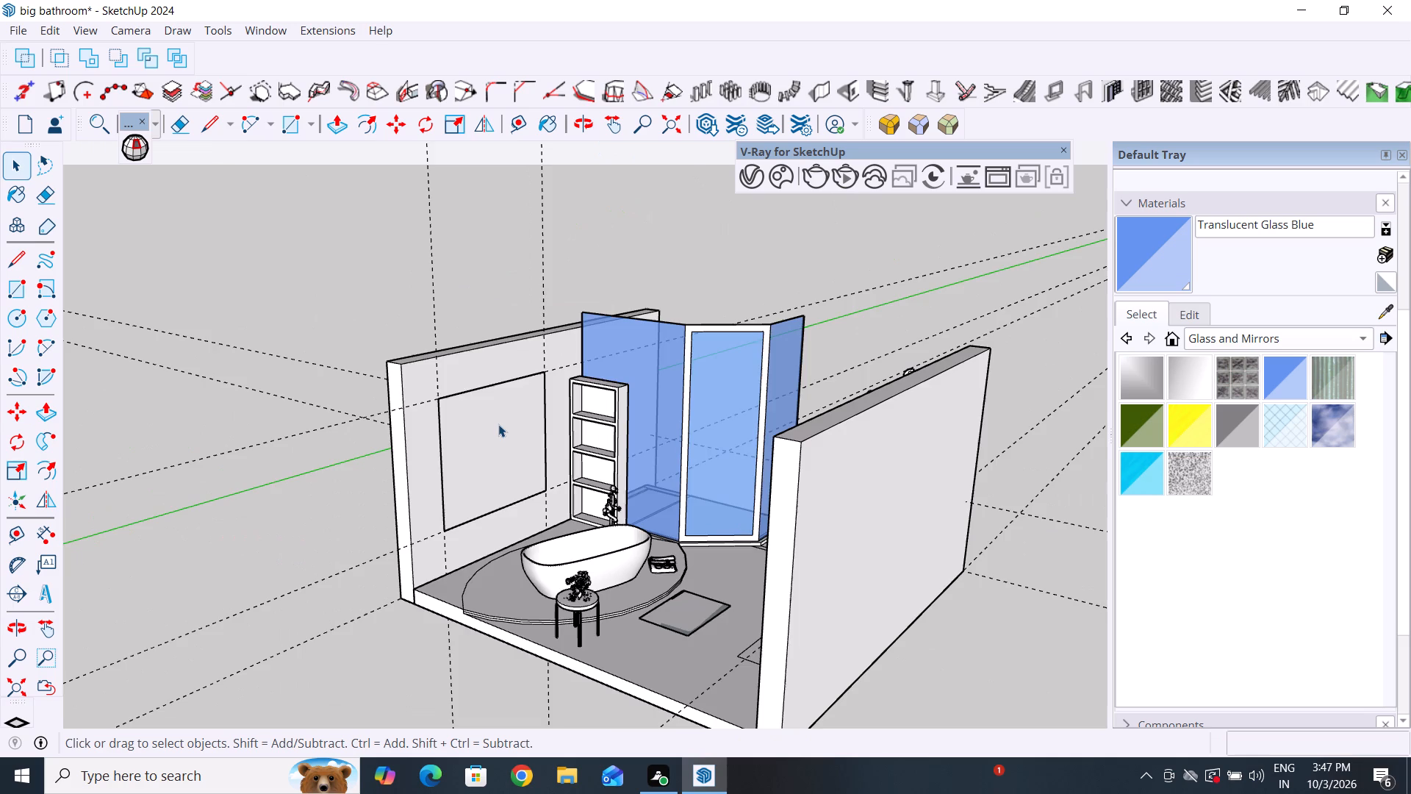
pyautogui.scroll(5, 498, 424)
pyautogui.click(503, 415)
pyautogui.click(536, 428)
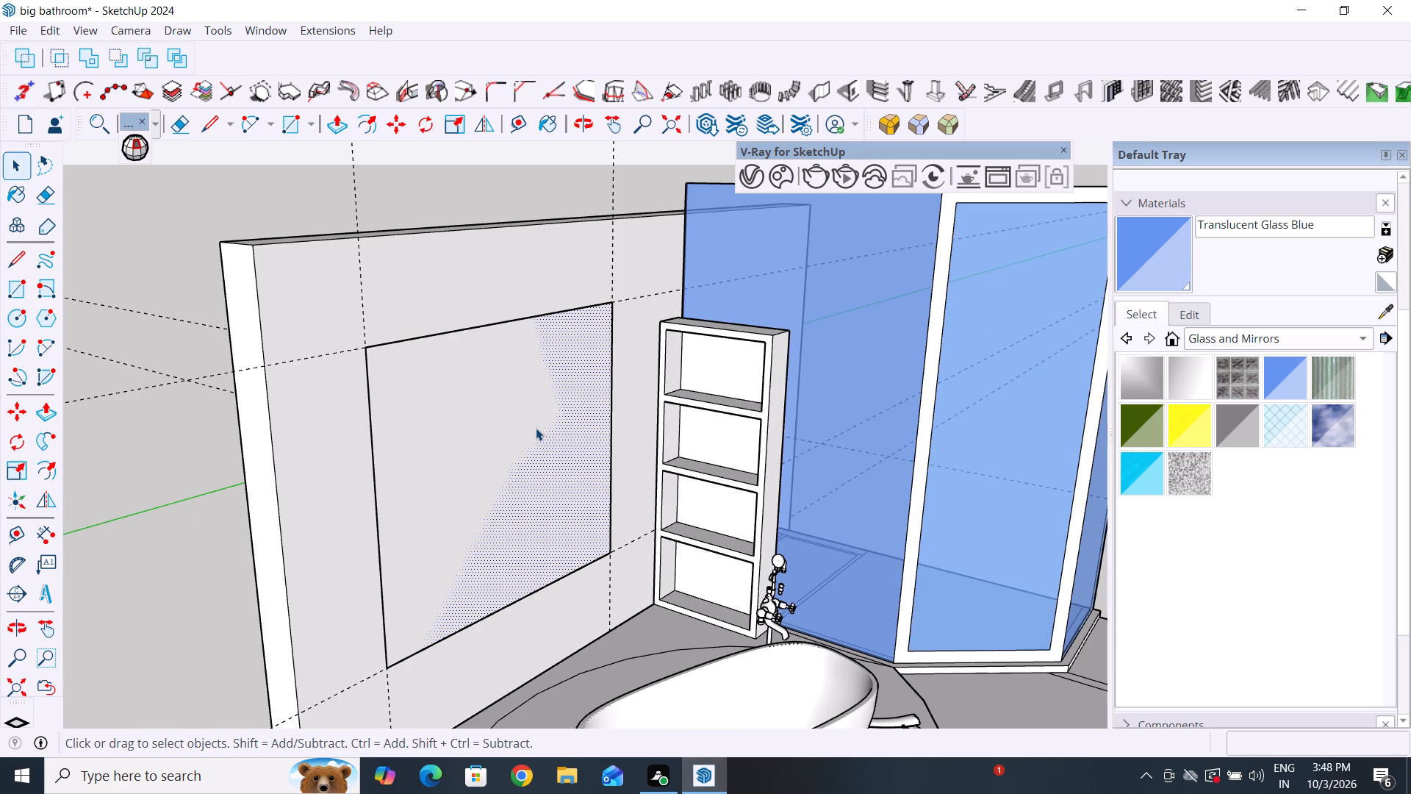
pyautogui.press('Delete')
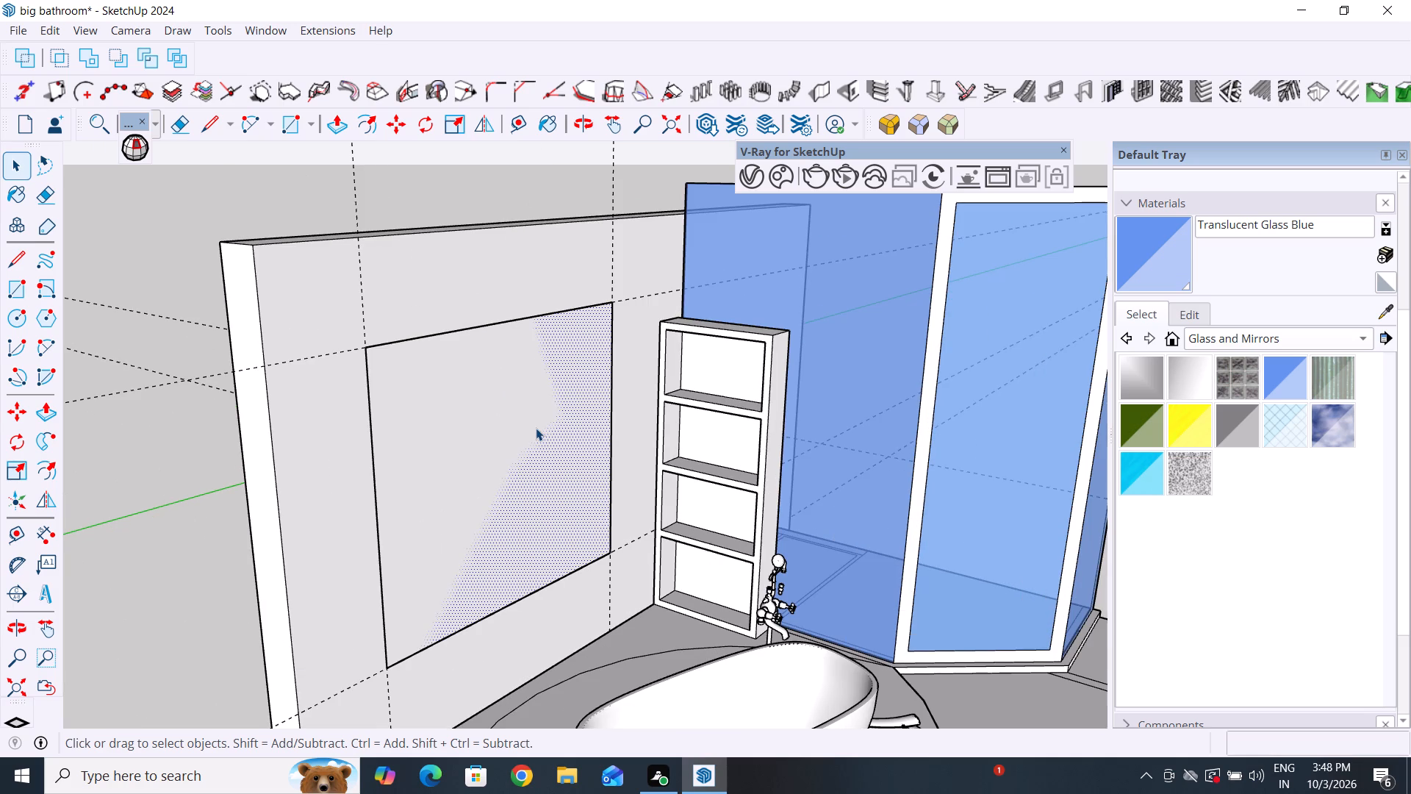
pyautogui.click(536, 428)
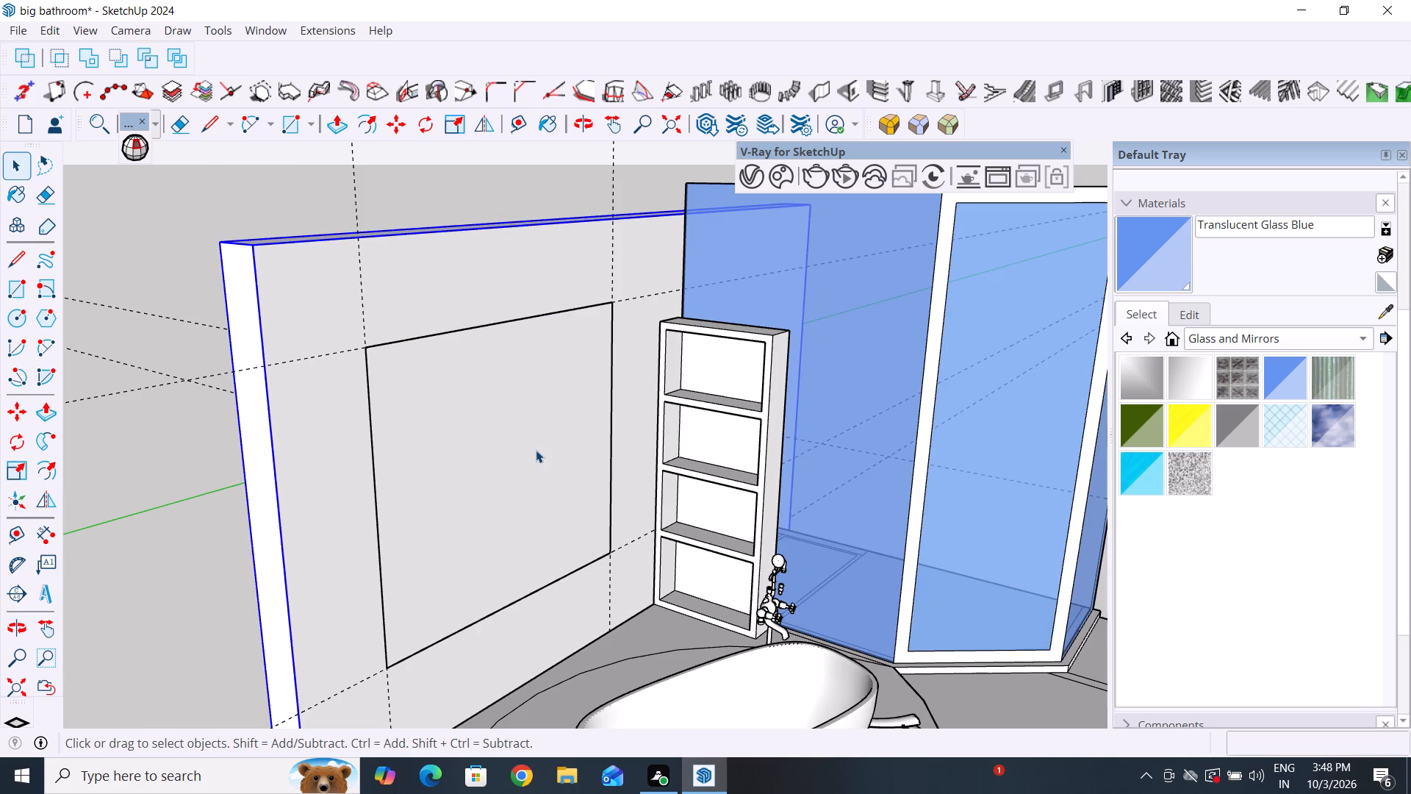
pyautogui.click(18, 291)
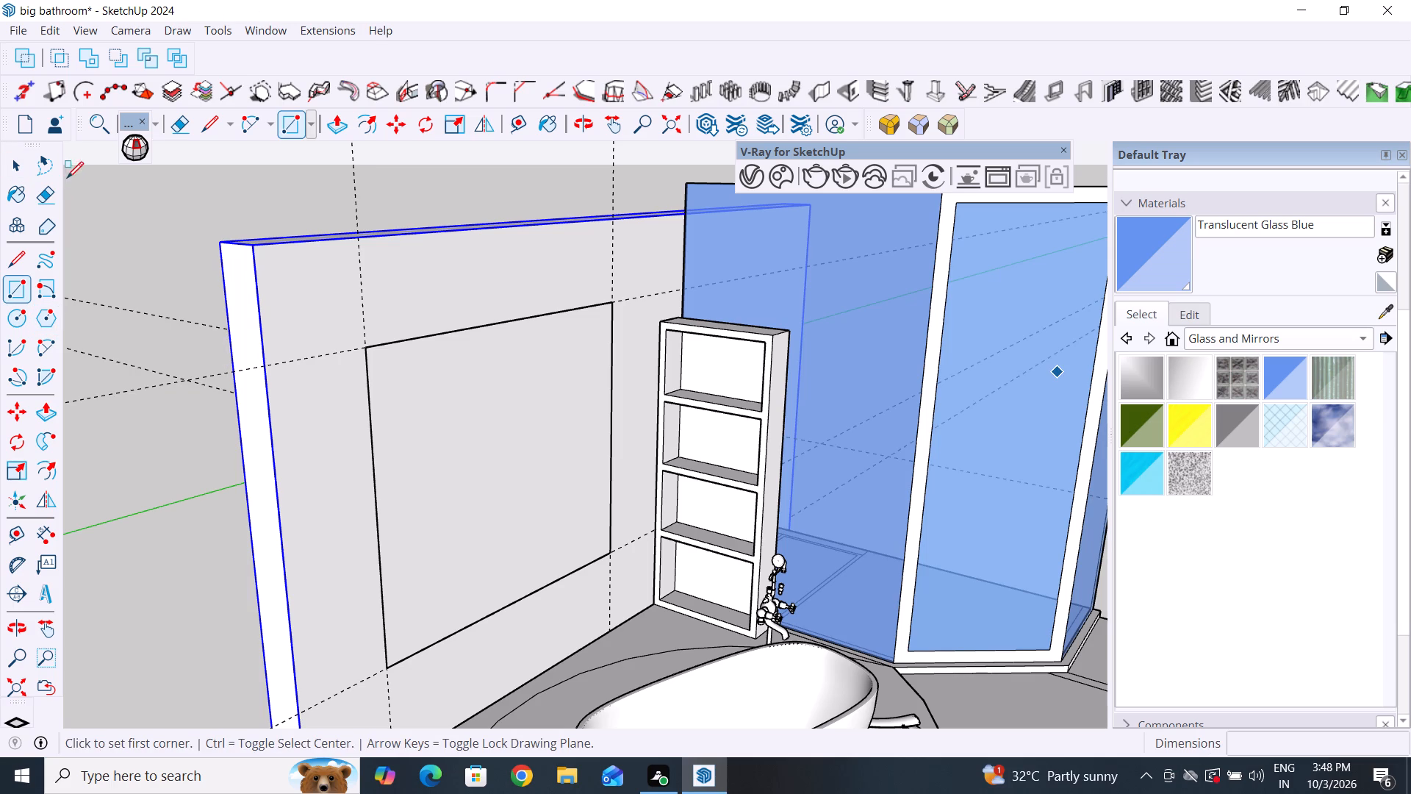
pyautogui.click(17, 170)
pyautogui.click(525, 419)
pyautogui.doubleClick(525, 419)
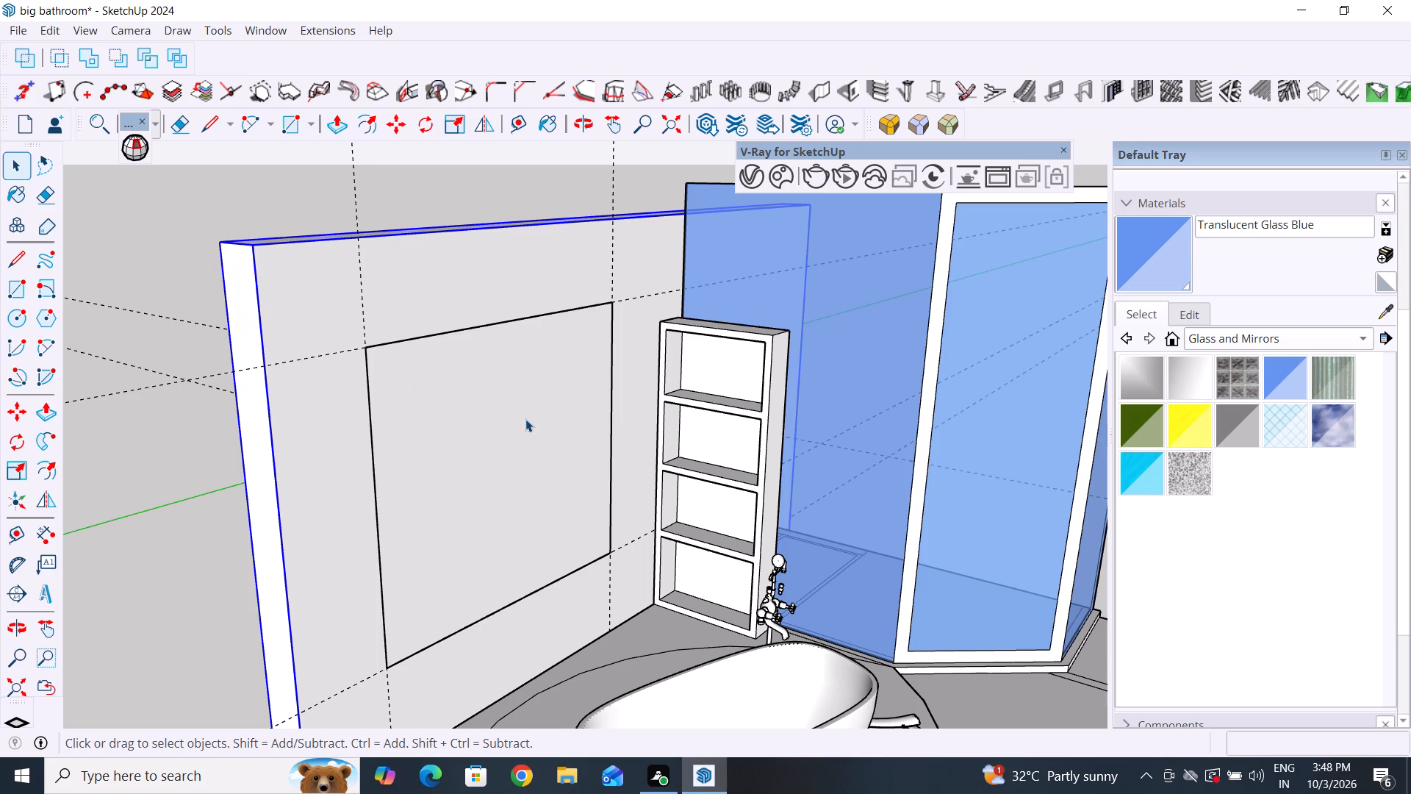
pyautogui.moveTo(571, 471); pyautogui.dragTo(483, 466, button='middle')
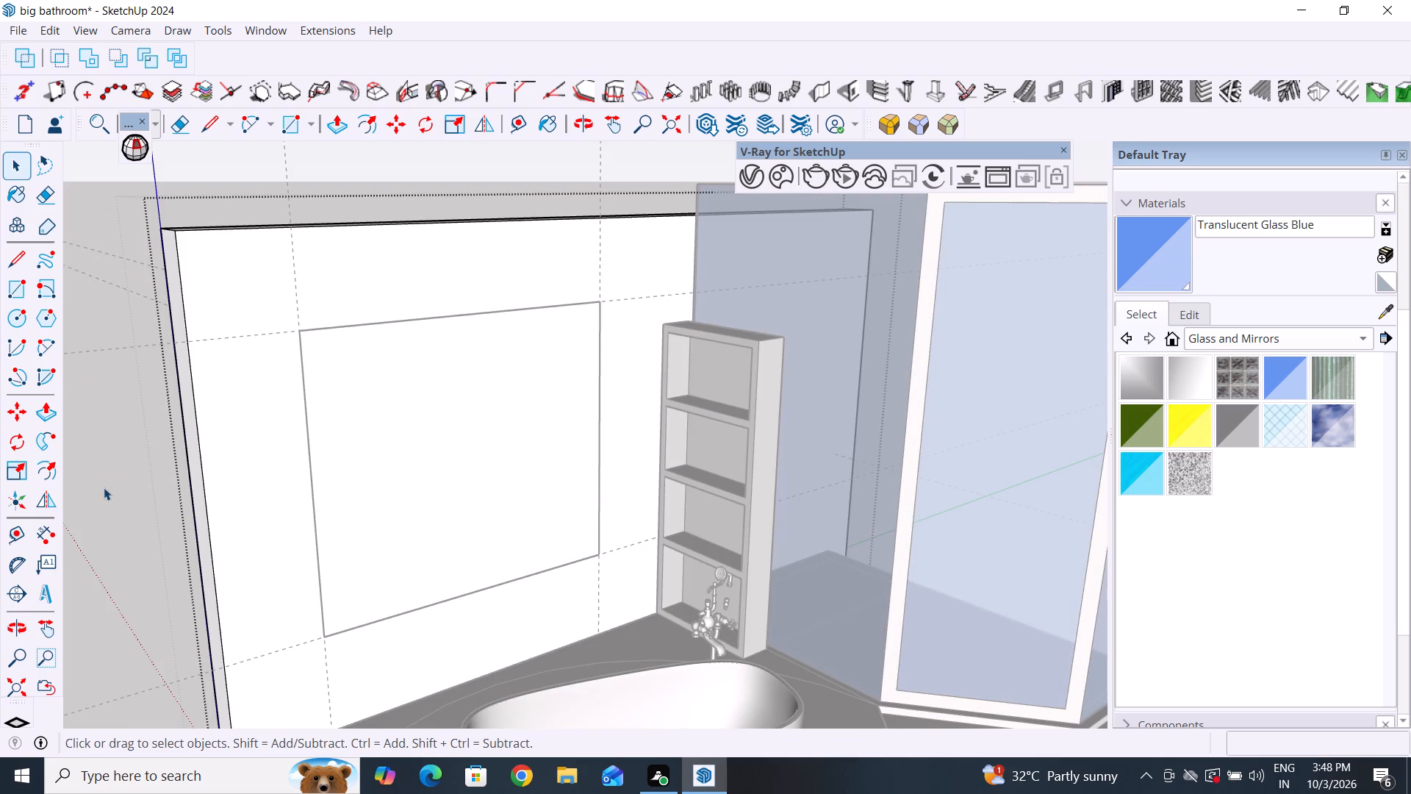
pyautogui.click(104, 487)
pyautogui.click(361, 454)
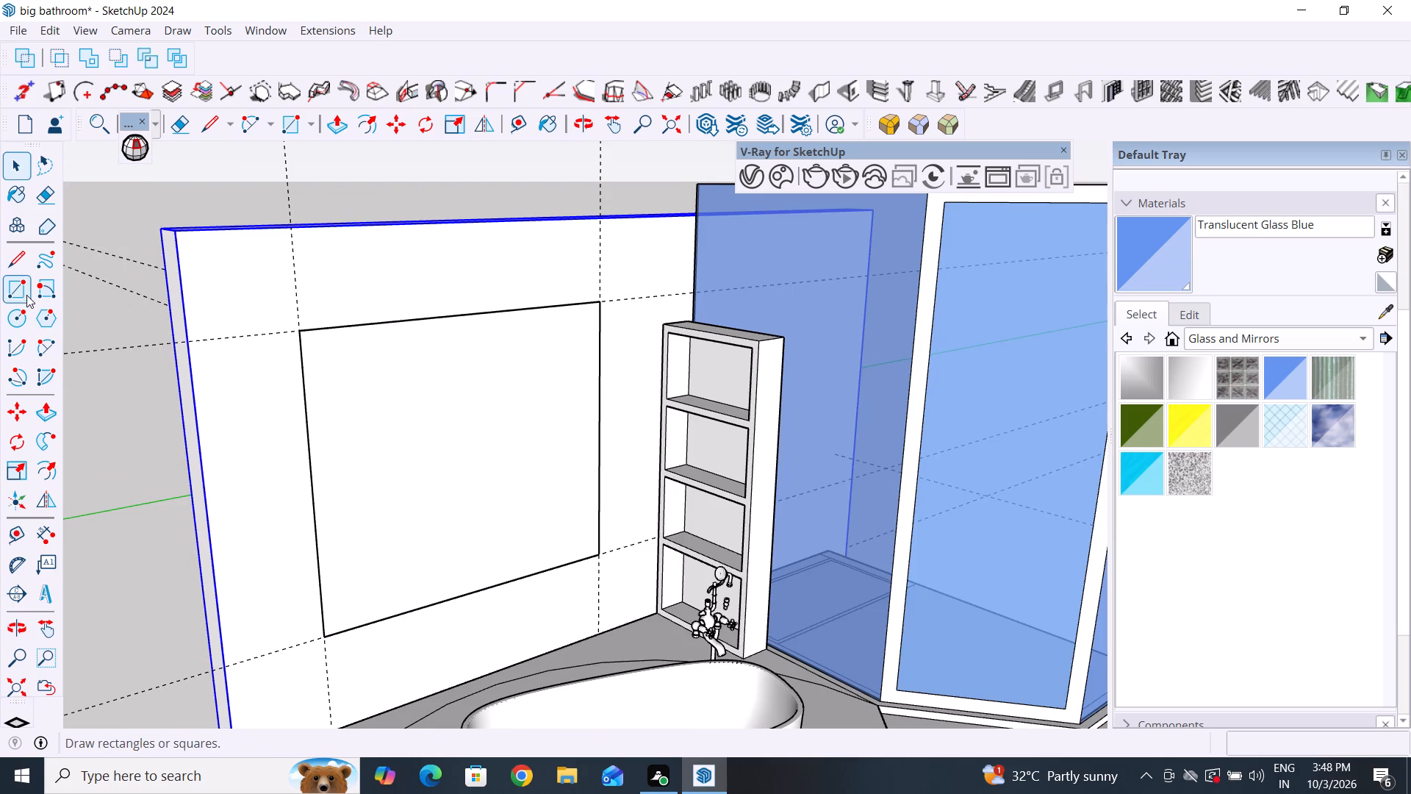
# Redraw the rectangle over its outline on the bathtub-side wall with the Rectangle tool, about 68.0" by 77.3".
pyautogui.click(21, 290)
pyautogui.click(301, 328)
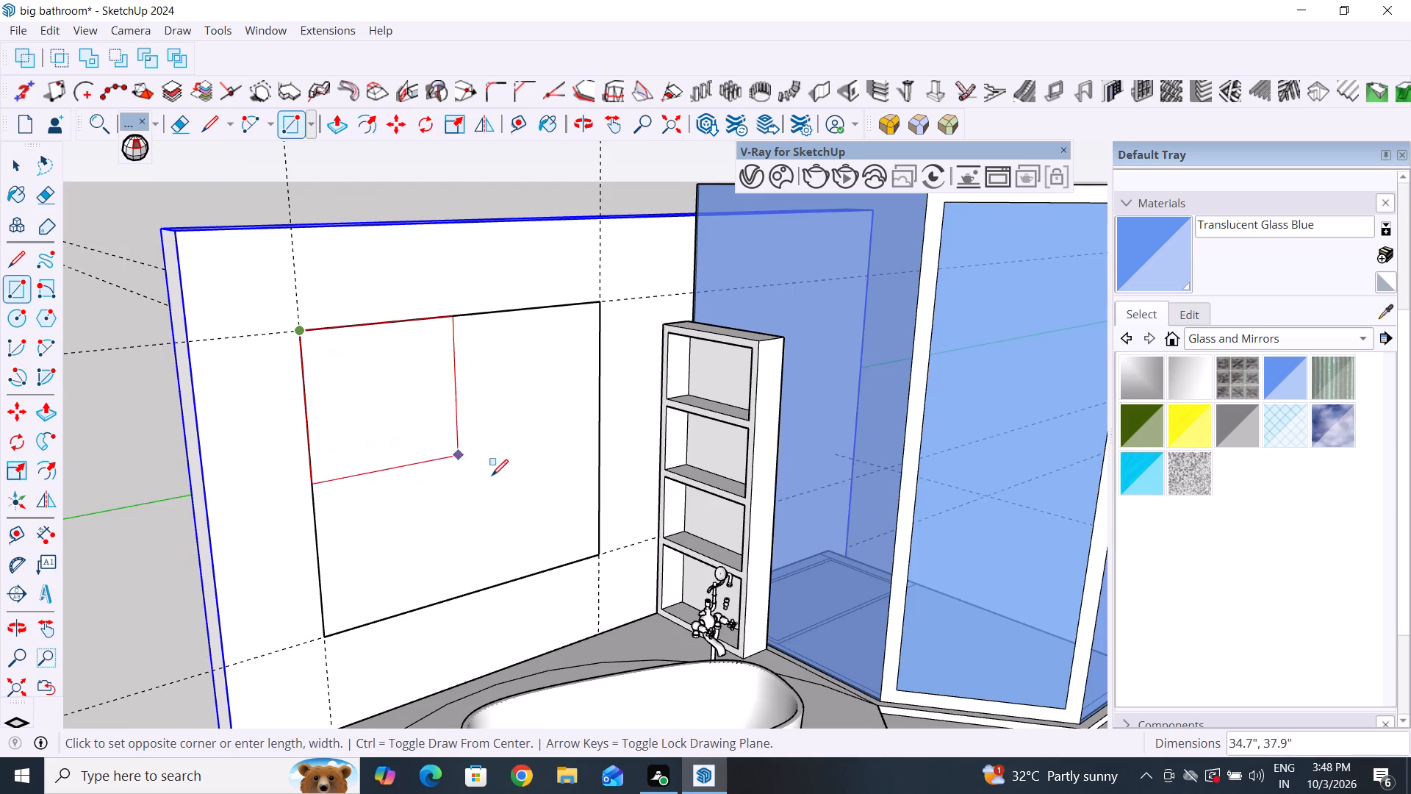
pyautogui.click(595, 554)
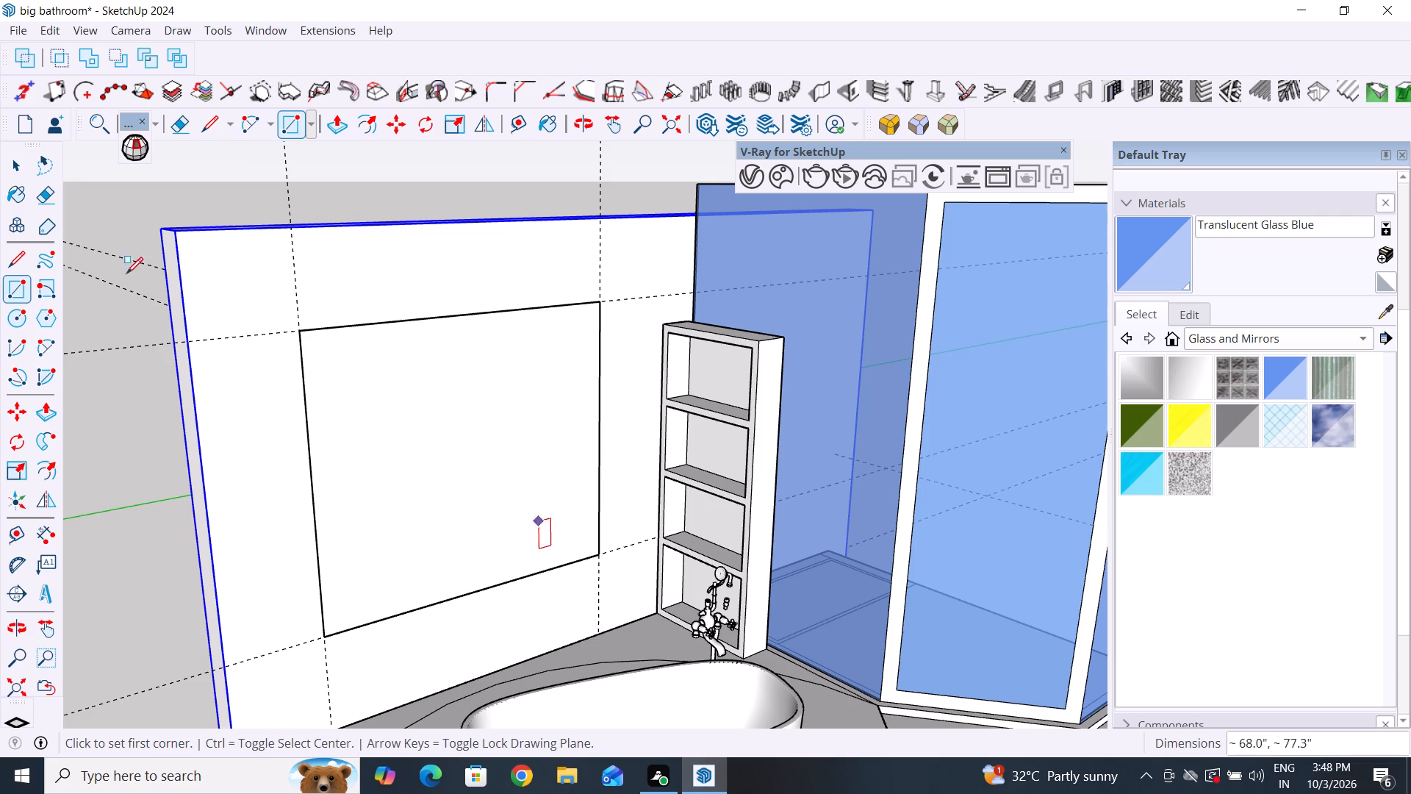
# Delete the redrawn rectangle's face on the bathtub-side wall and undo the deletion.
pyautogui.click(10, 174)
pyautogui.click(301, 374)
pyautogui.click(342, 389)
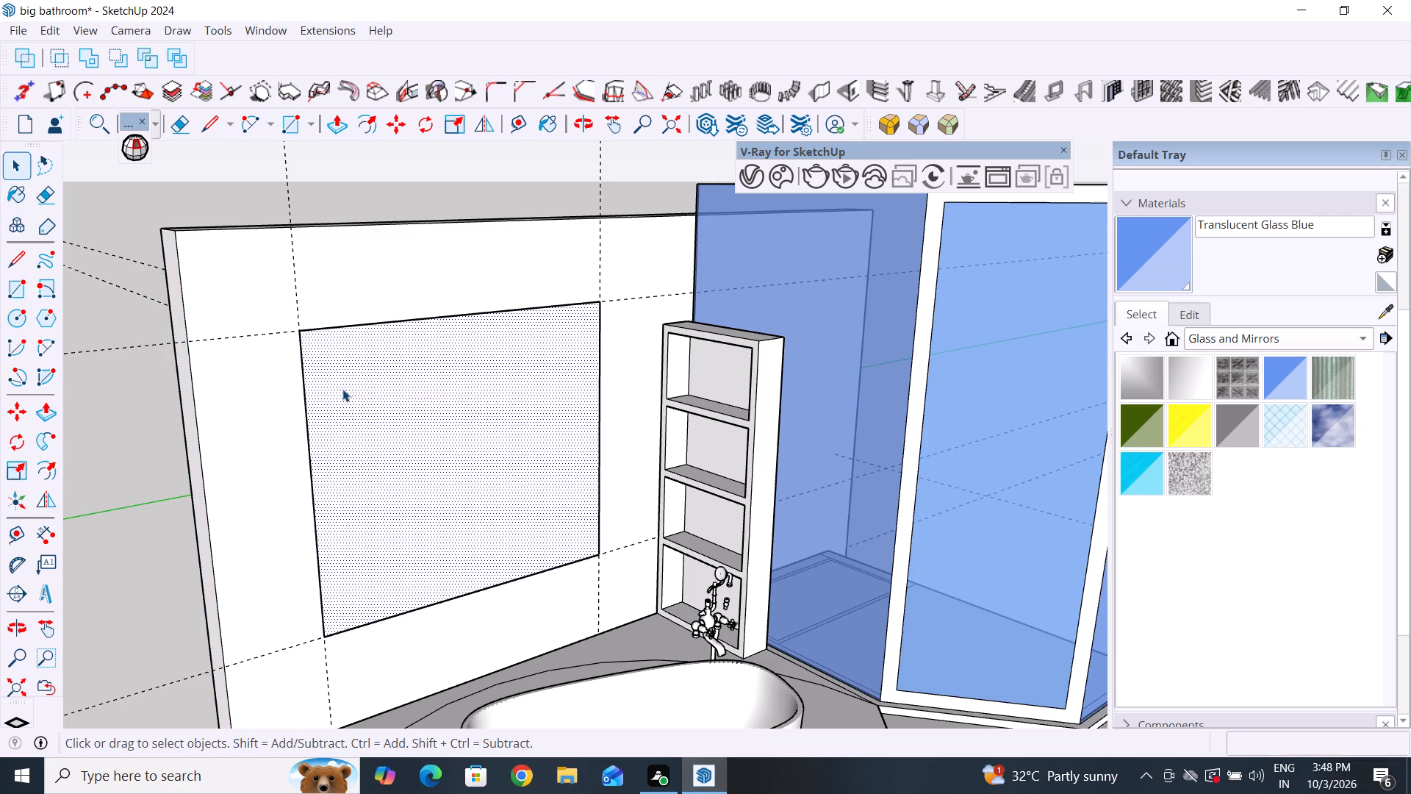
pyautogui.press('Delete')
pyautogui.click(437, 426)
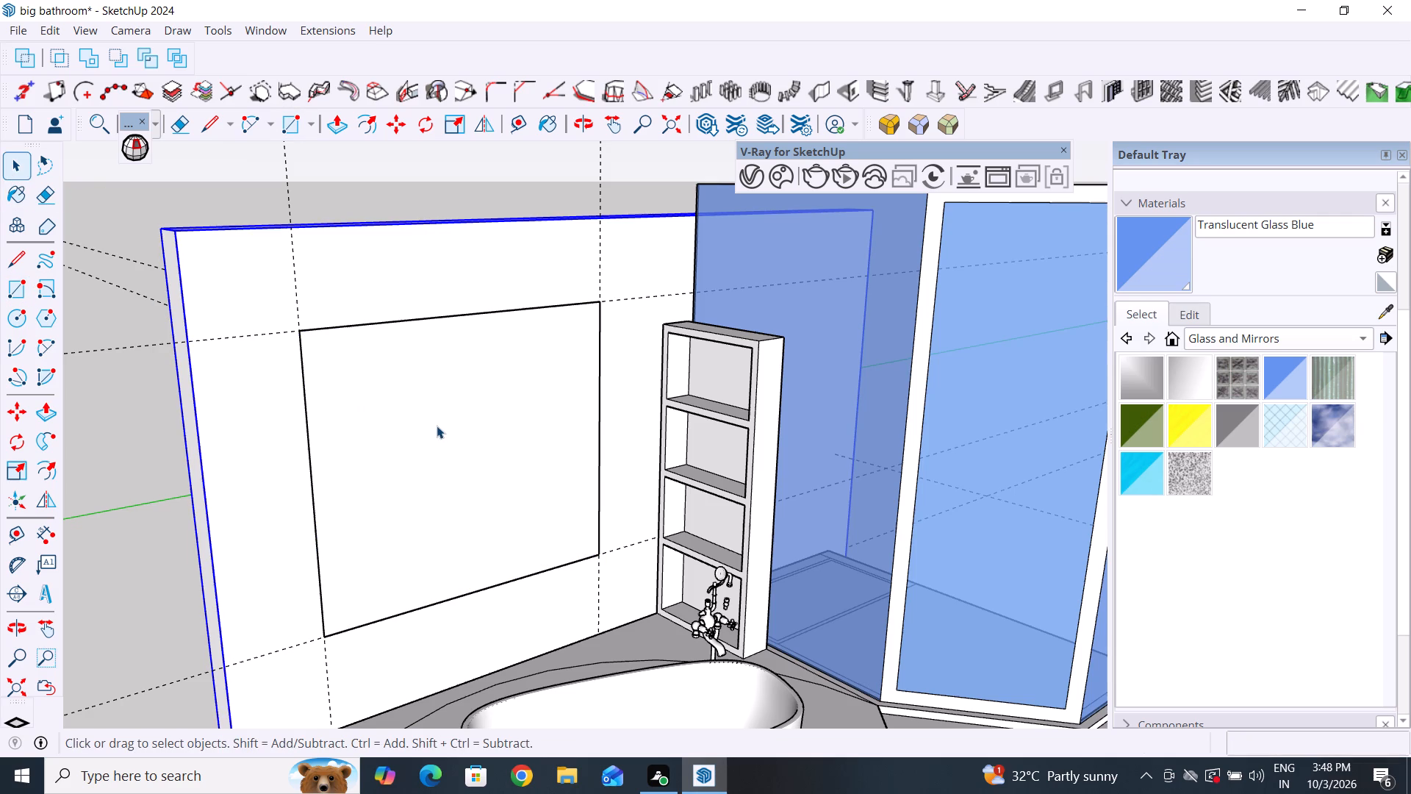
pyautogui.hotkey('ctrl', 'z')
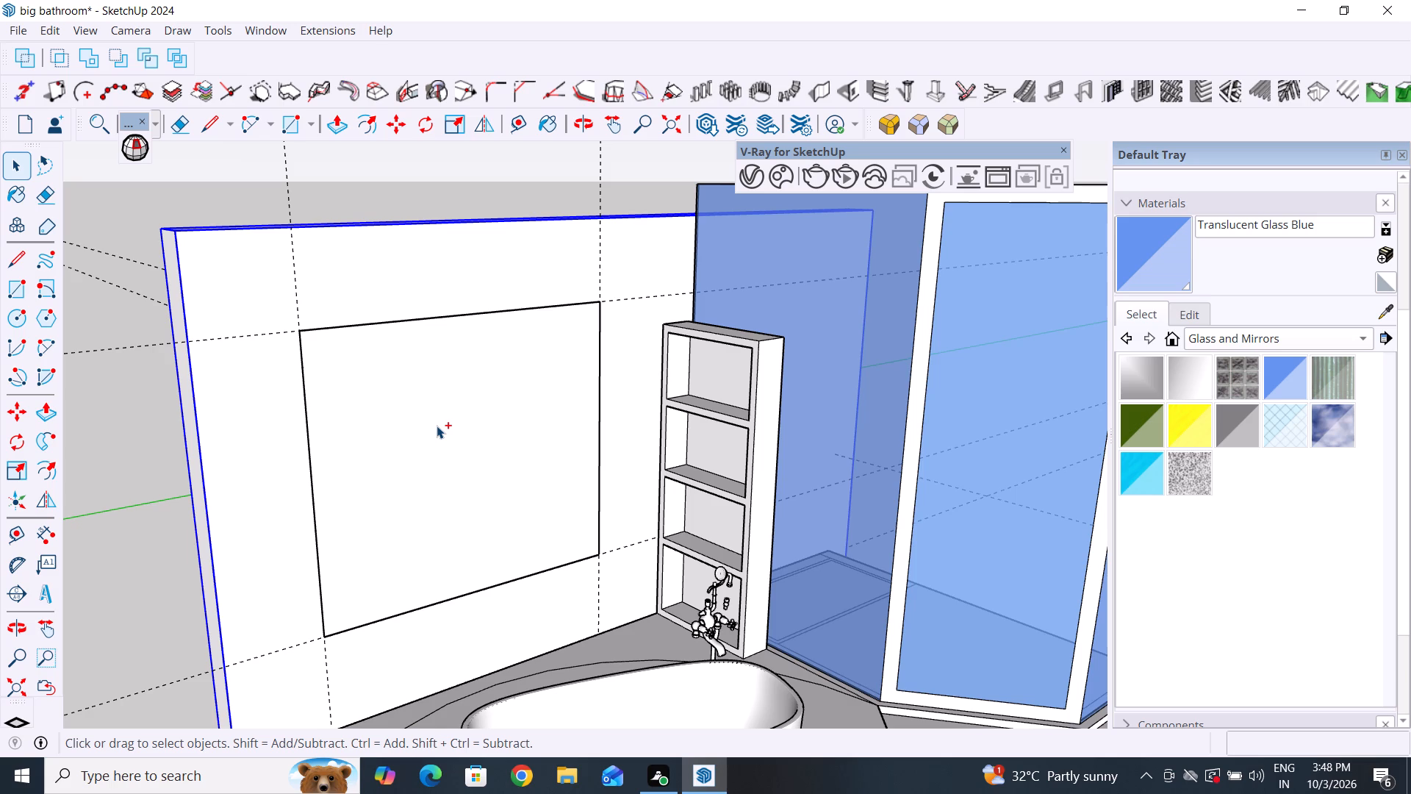
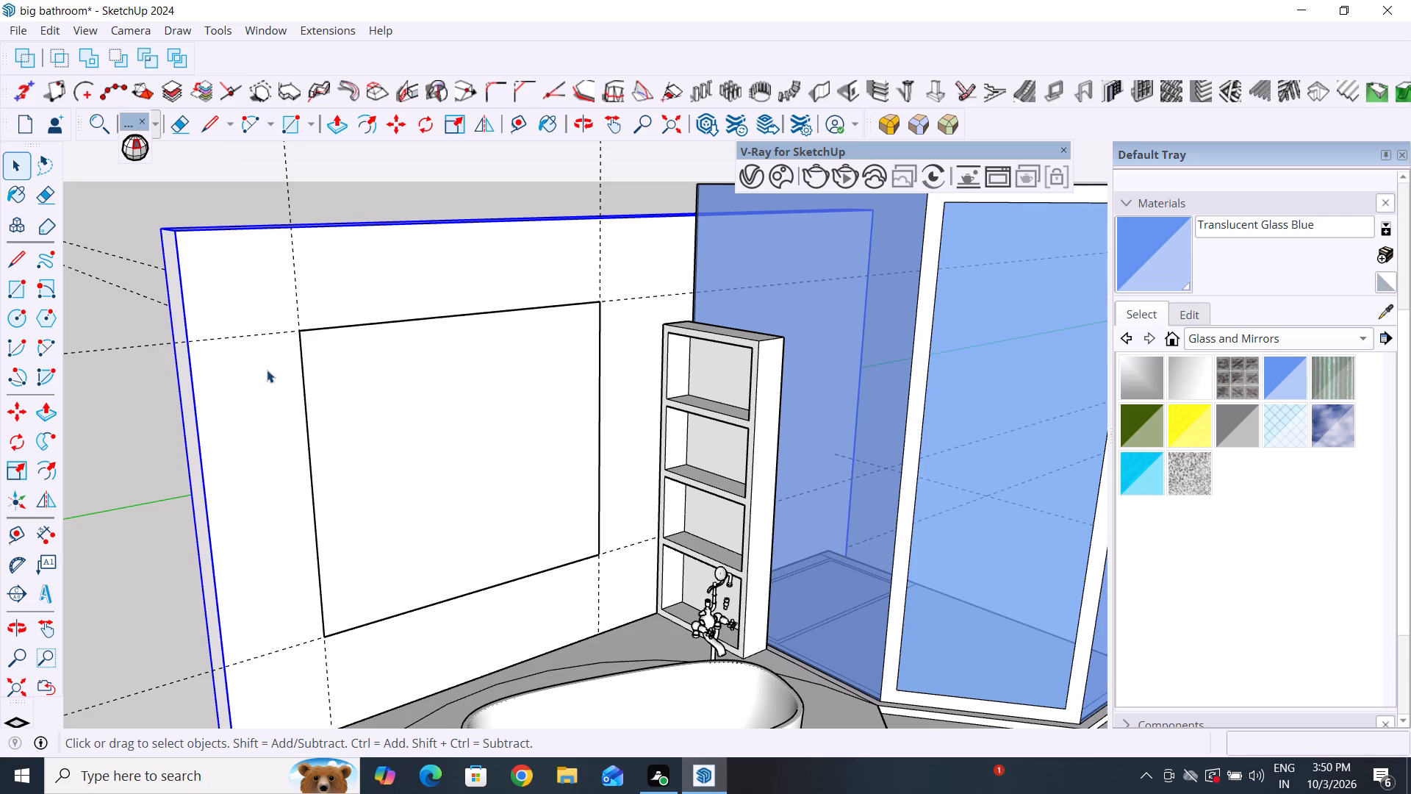
# Draw a rectangle about 77.3" by 68.0" over the window outline on the wall behind the bathtub.
pyautogui.scroll(-4, 406, 471)
pyautogui.scroll(-4, 674, 479)
pyautogui.moveTo(694, 523); pyautogui.dragTo(679, 563, button='middle')
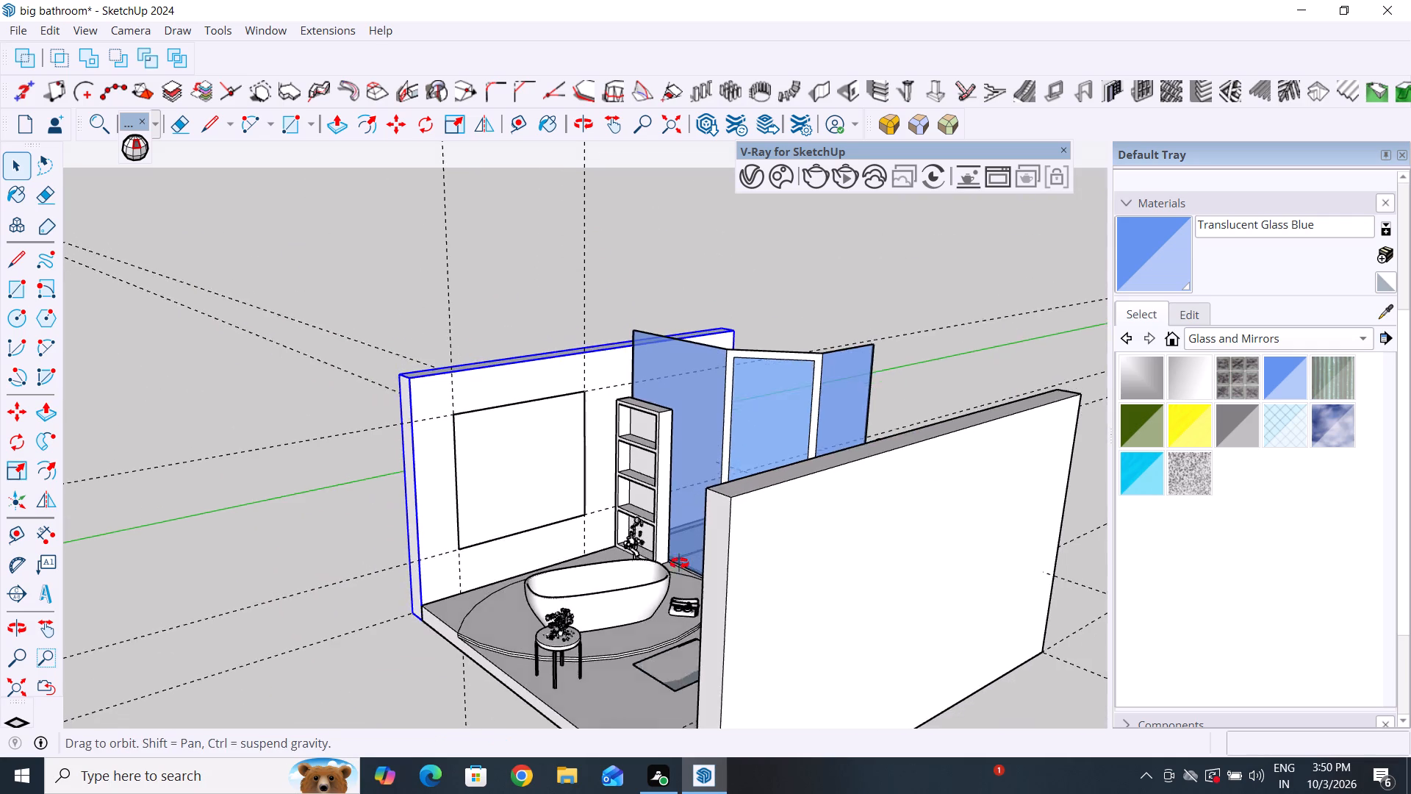
pyautogui.moveTo(679, 563); pyautogui.dragTo(608, 660, button='middle')
pyautogui.moveTo(545, 531); pyautogui.dragTo(793, 421, button='middle')
pyautogui.scroll(4, 538, 459)
pyautogui.moveTo(534, 462); pyautogui.dragTo(454, 443, button='middle')
pyautogui.click(20, 295)
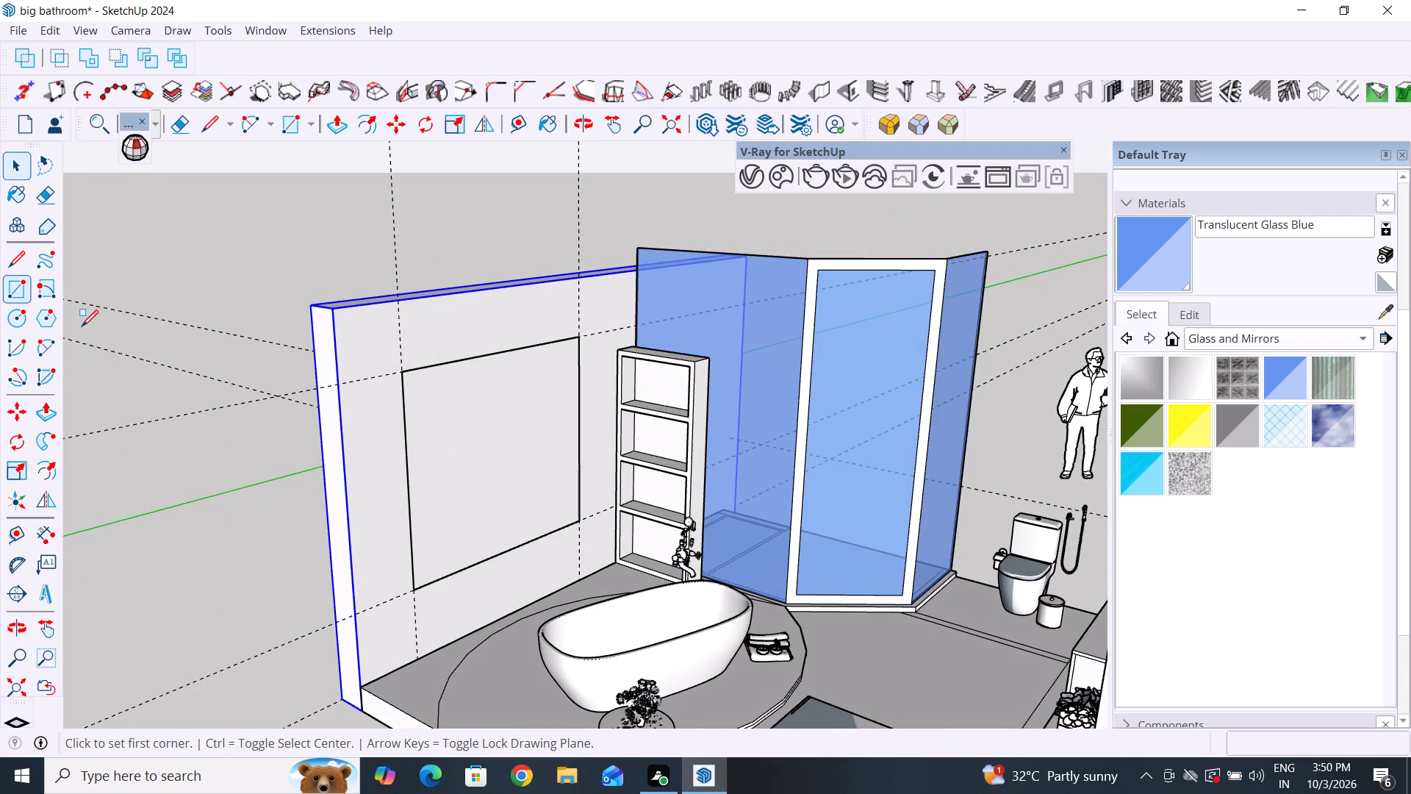
pyautogui.click(396, 375)
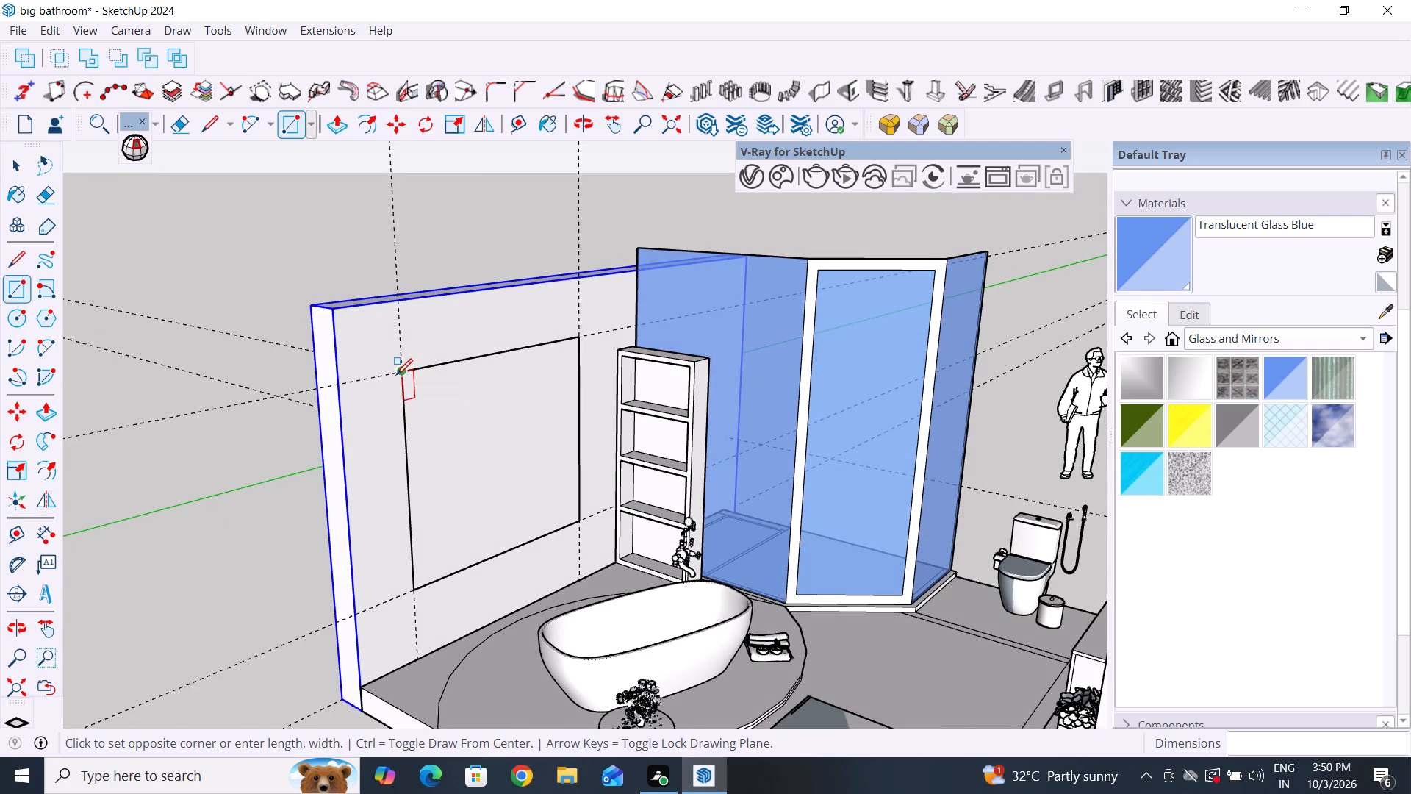
pyautogui.click(578, 521)
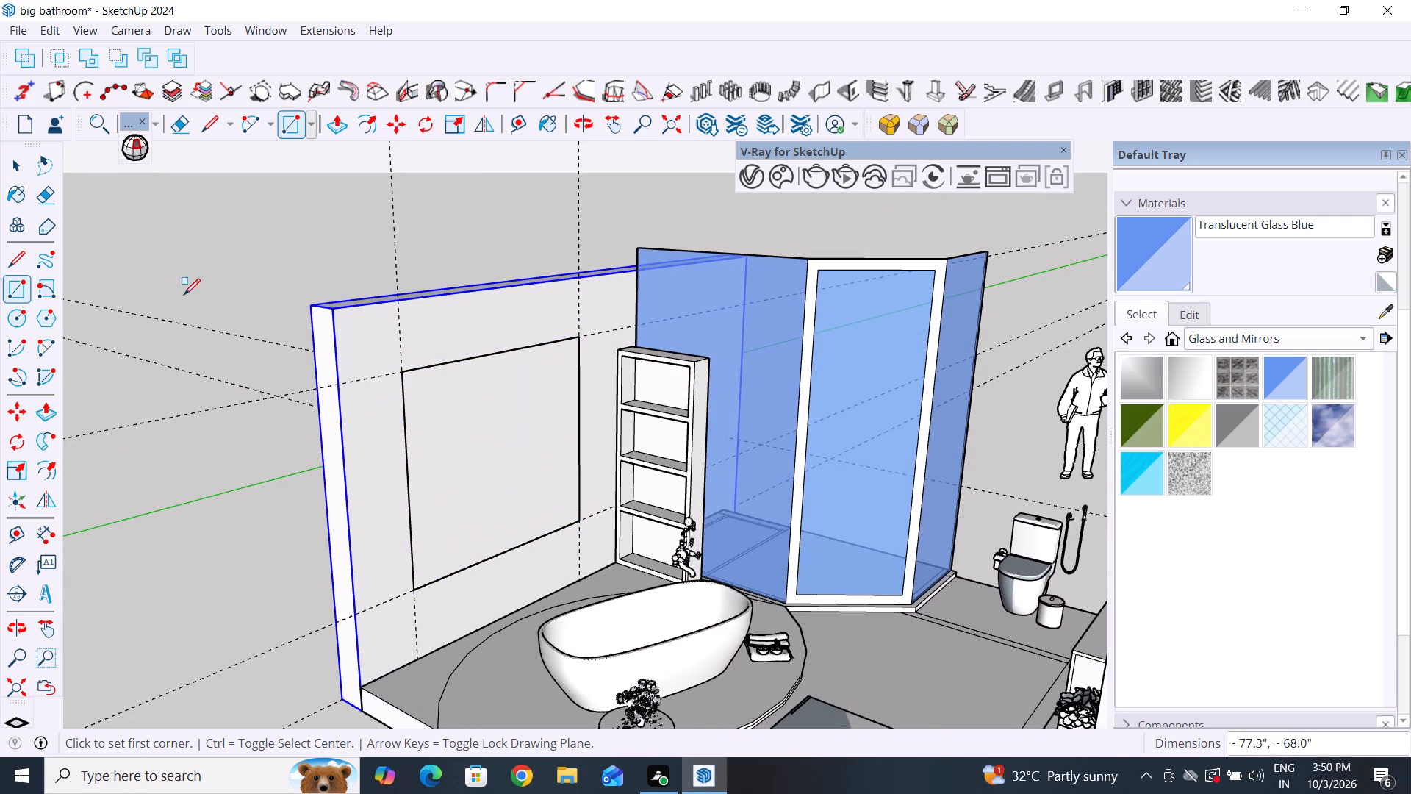
pyautogui.click(21, 163)
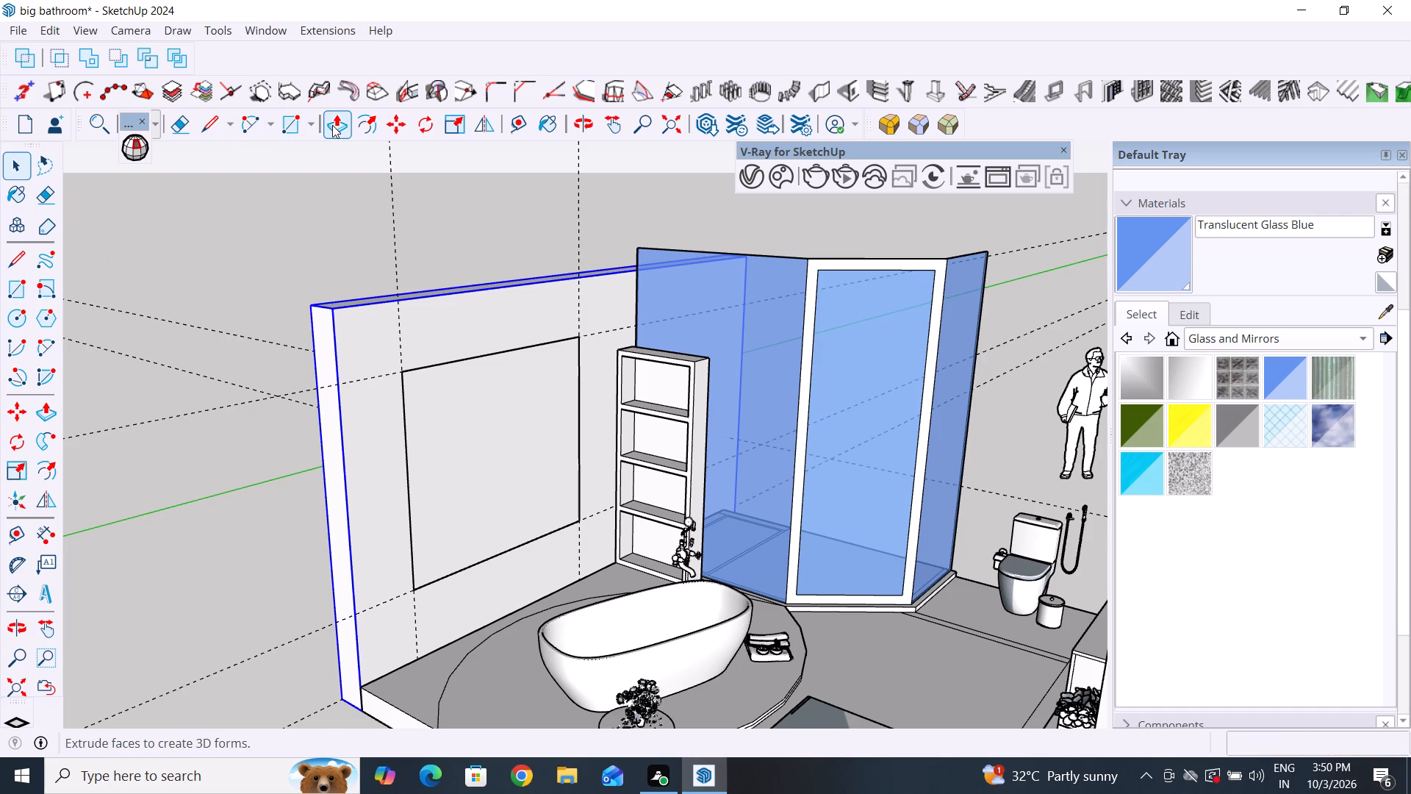
# Push/pull the rectangle out from the wall into a deep box reaching over the bathtub.
pyautogui.click(332, 125)
pyautogui.click(488, 444)
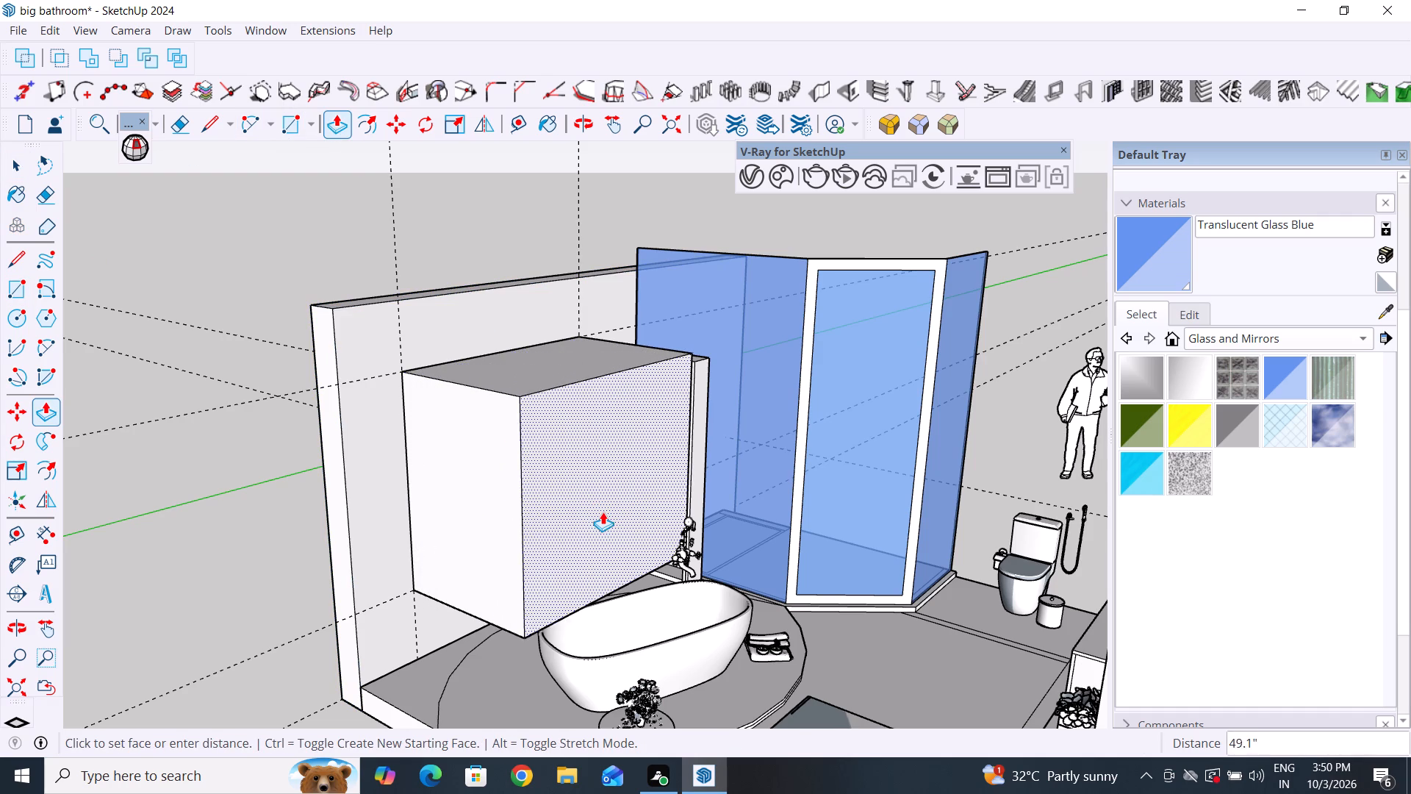
pyautogui.click(604, 512)
pyautogui.click(27, 174)
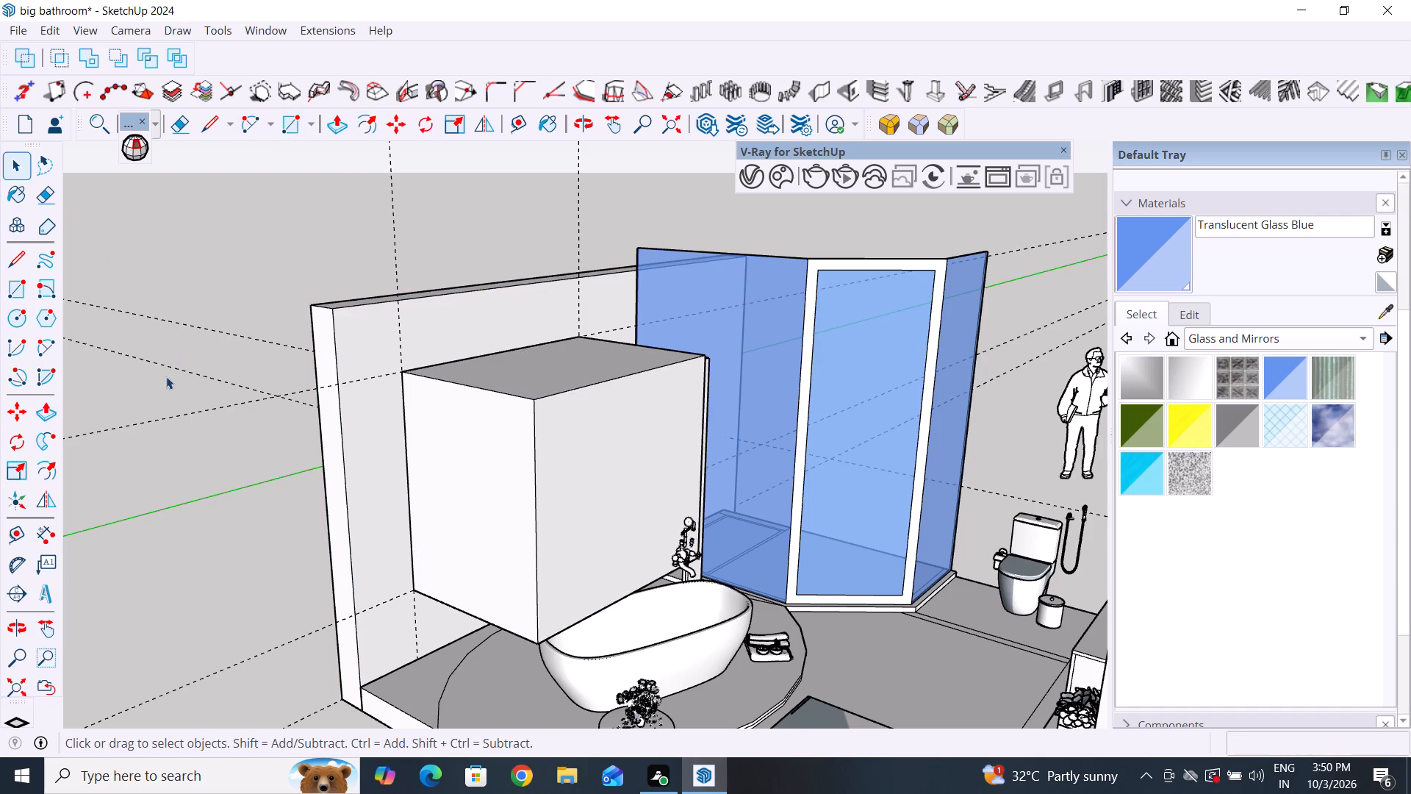
# Select the whole box and make it a group.
pyautogui.click(166, 376)
pyautogui.tripleClick(554, 509)
pyautogui.click(554, 509)
pyautogui.rightClick(554, 509)
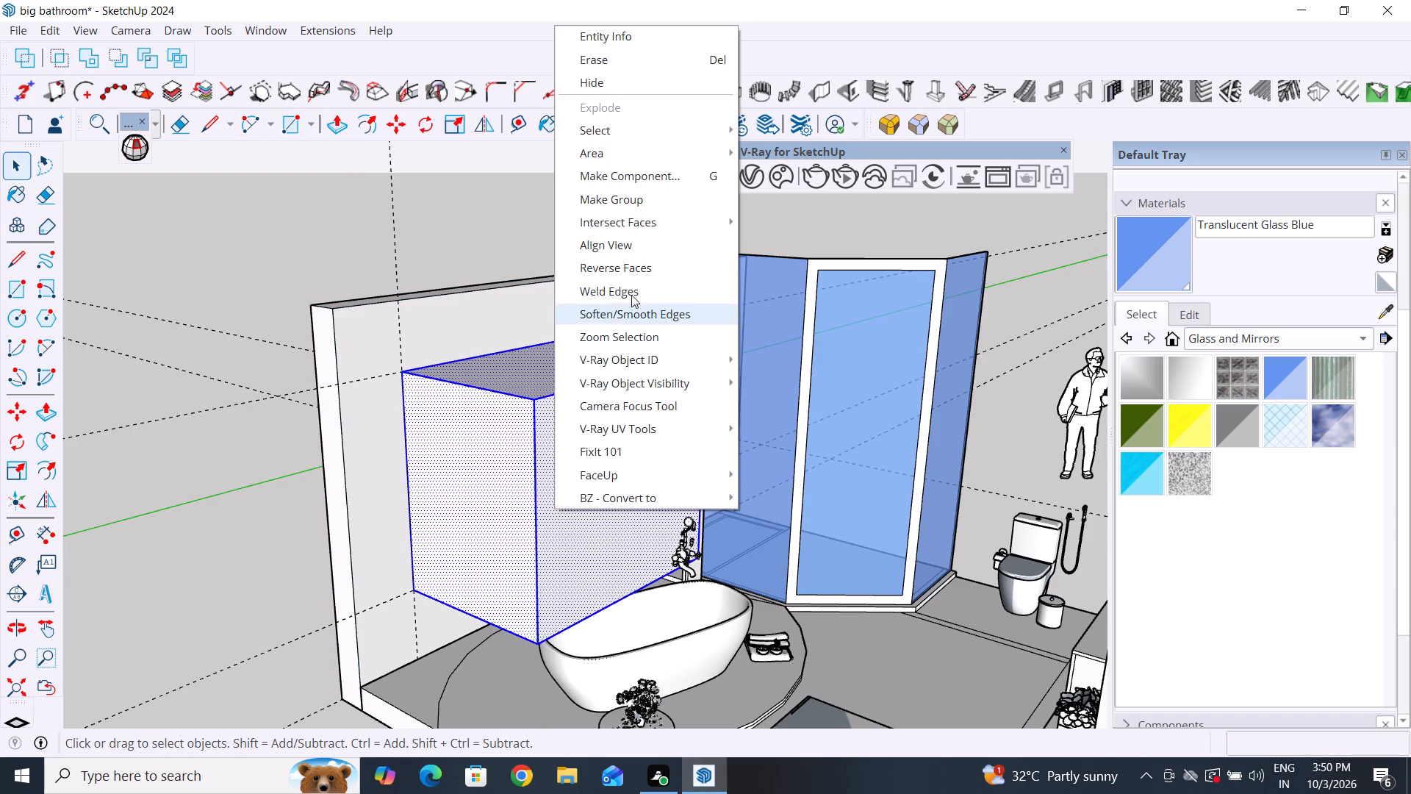
pyautogui.click(663, 211)
pyautogui.click(671, 201)
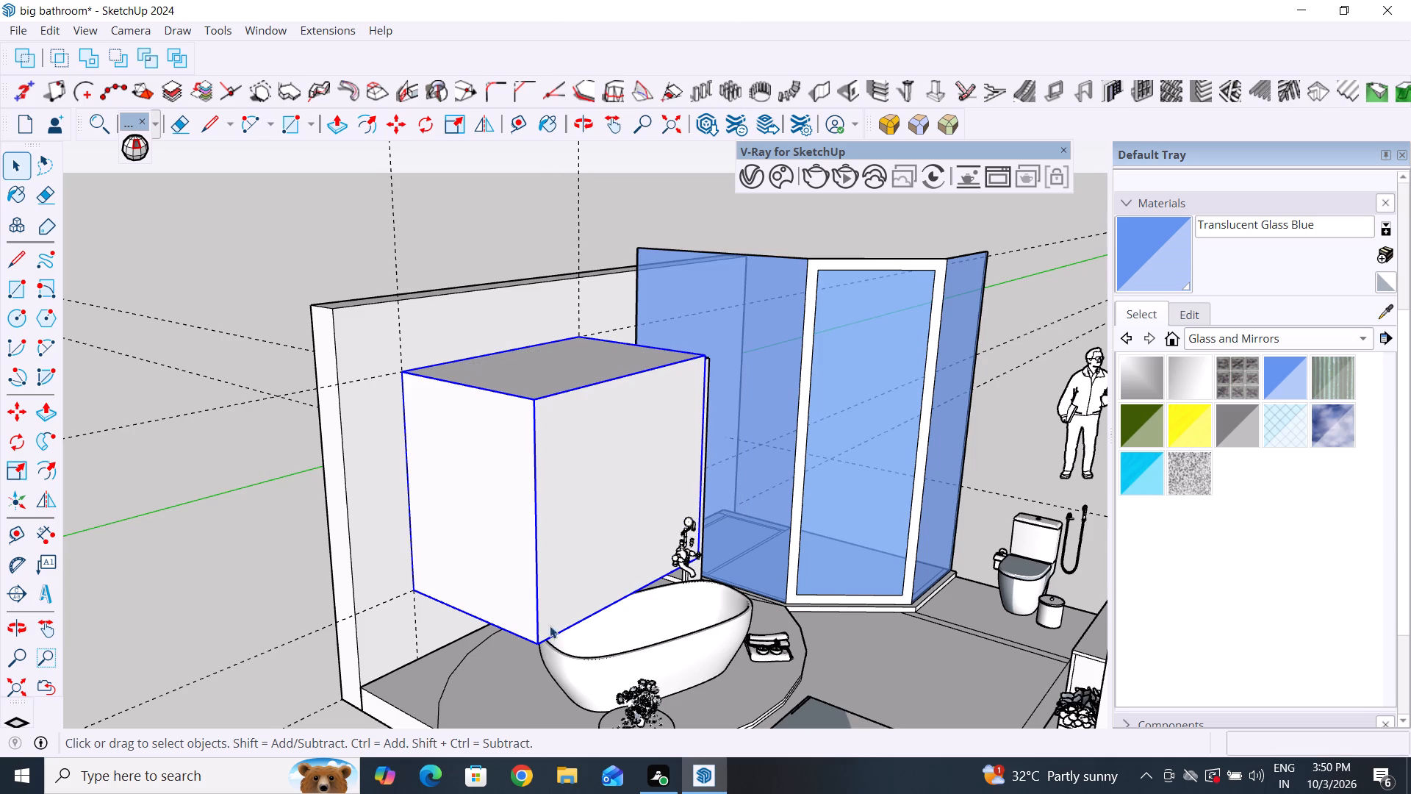
# Move the box group about 39.6" back through the wall so it passes through the wall's thickness.
pyautogui.press('m')
pyautogui.click(536, 644)
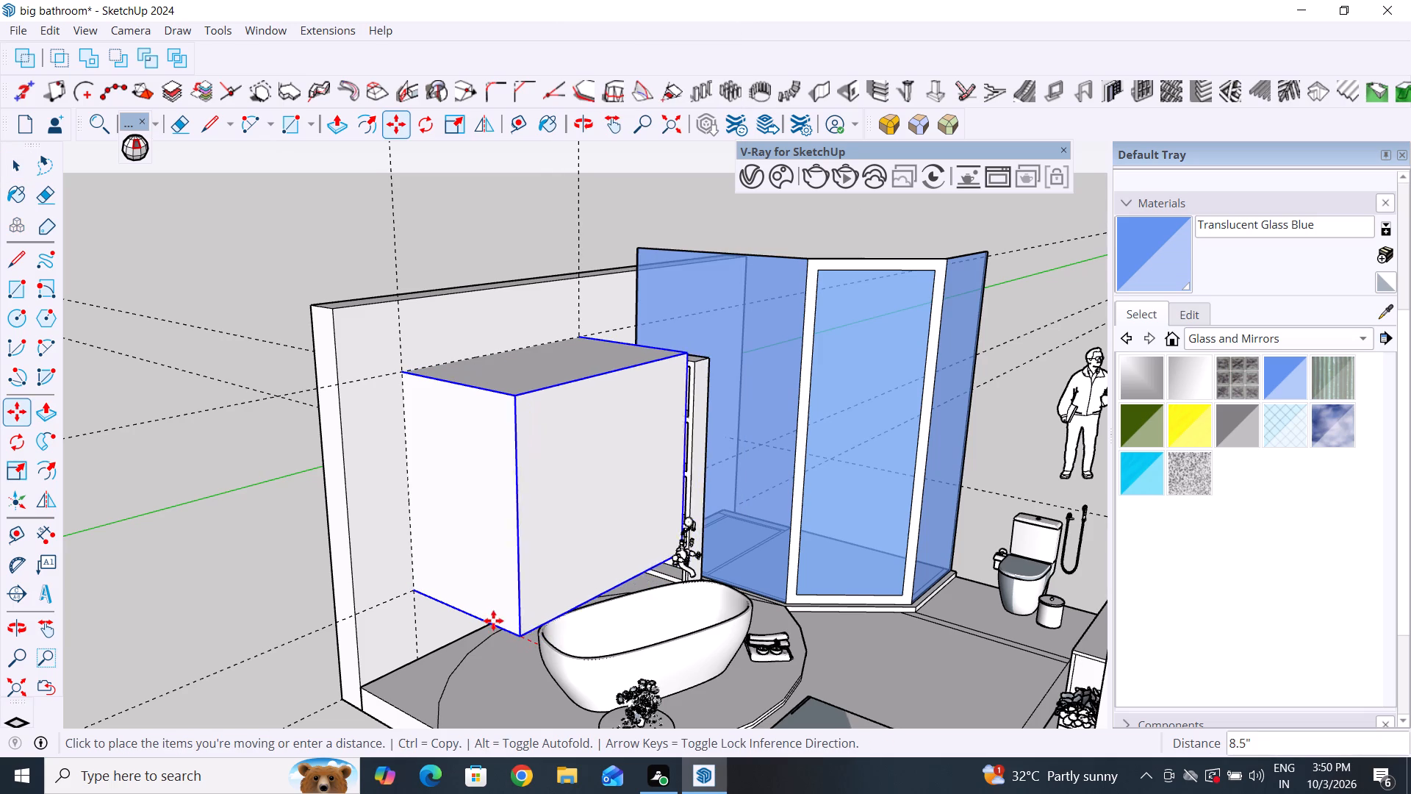
pyautogui.click(444, 597)
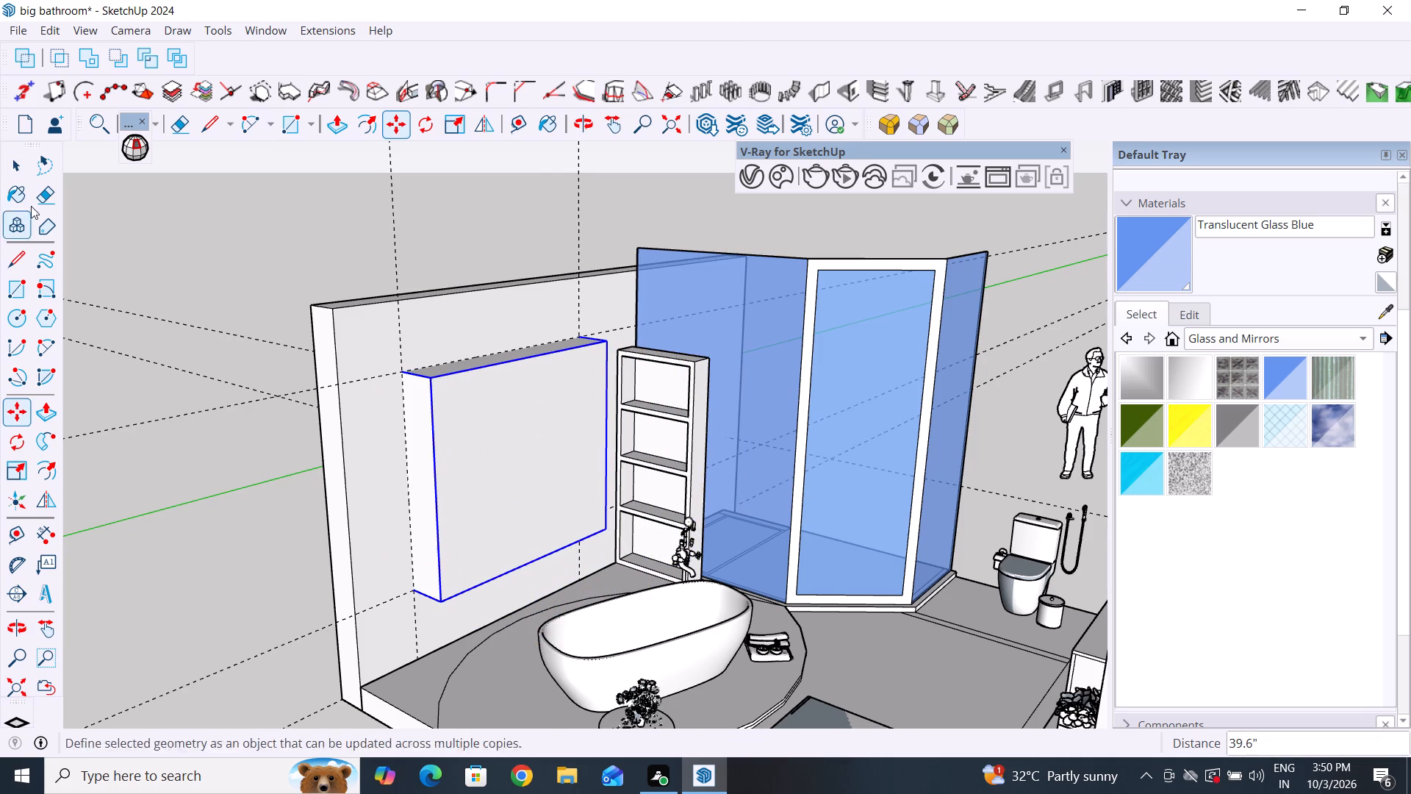
pyautogui.click(20, 169)
# Subtract the box from the wall with the Subtract solid tool to cut the window opening.
pyautogui.click(225, 240)
pyautogui.click(427, 462)
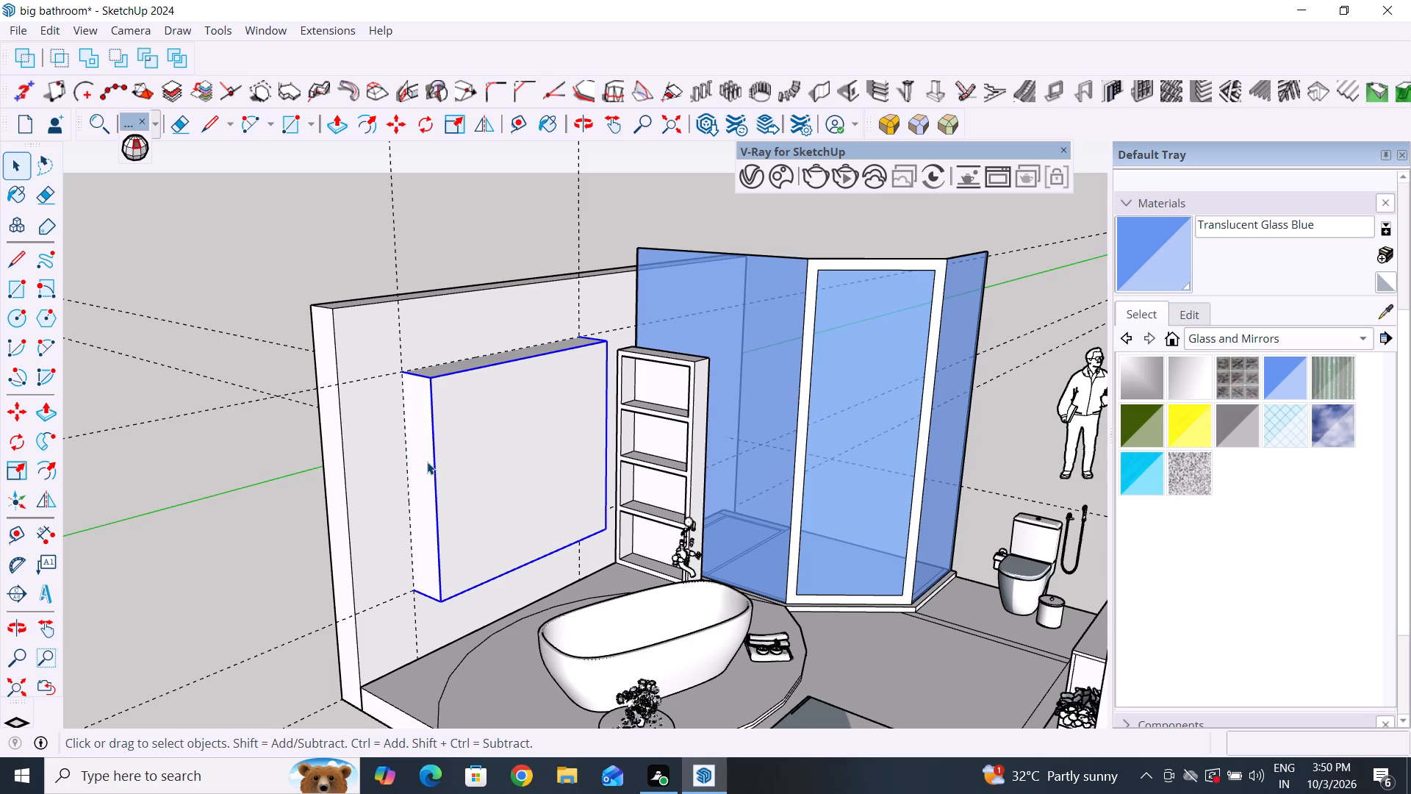
pyautogui.click(118, 60)
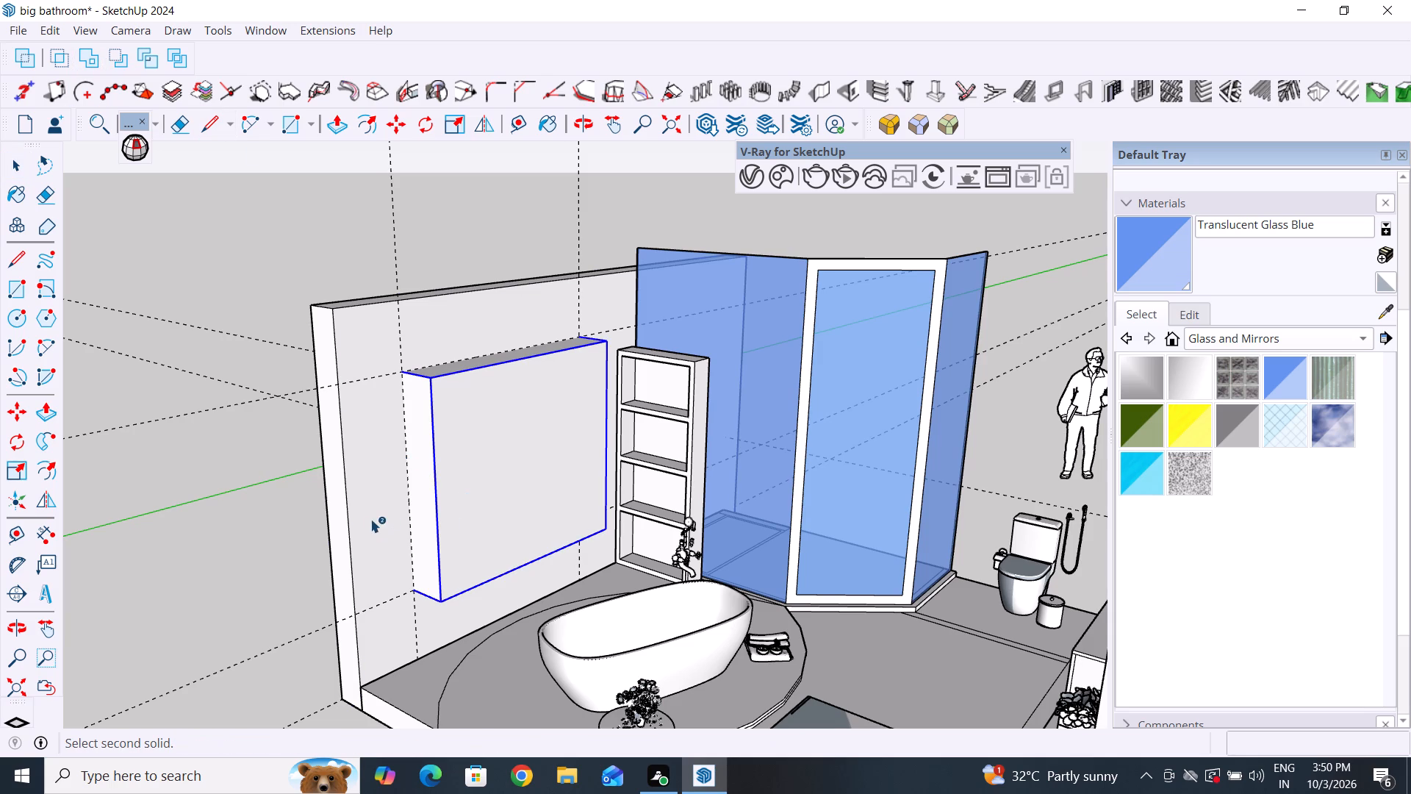
pyautogui.click(353, 533)
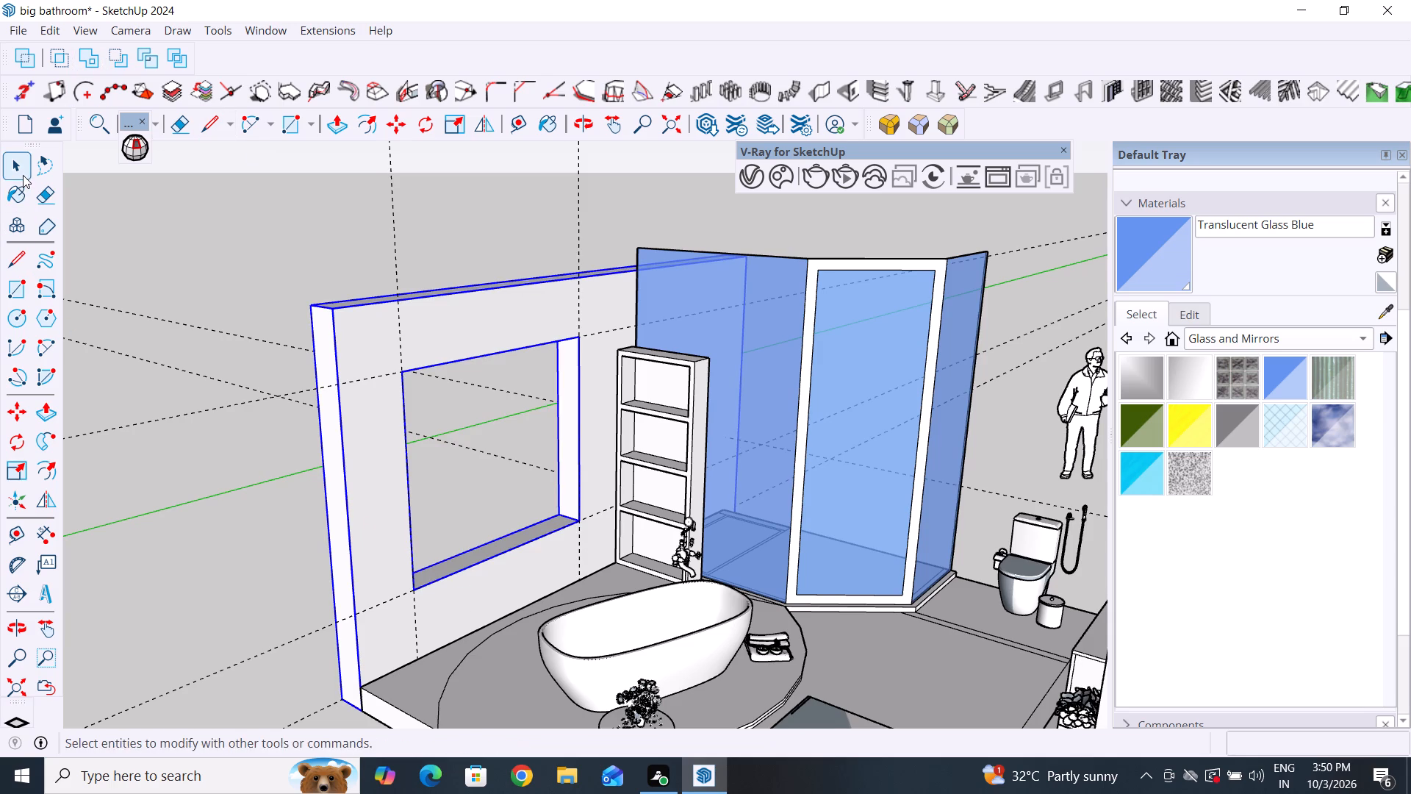
pyautogui.click(23, 175)
pyautogui.click(281, 247)
# Inspect the window opening and the bathroom layout from several angles.
pyautogui.scroll(-5, 508, 527)
pyautogui.moveTo(507, 536); pyautogui.dragTo(428, 595, button='middle')
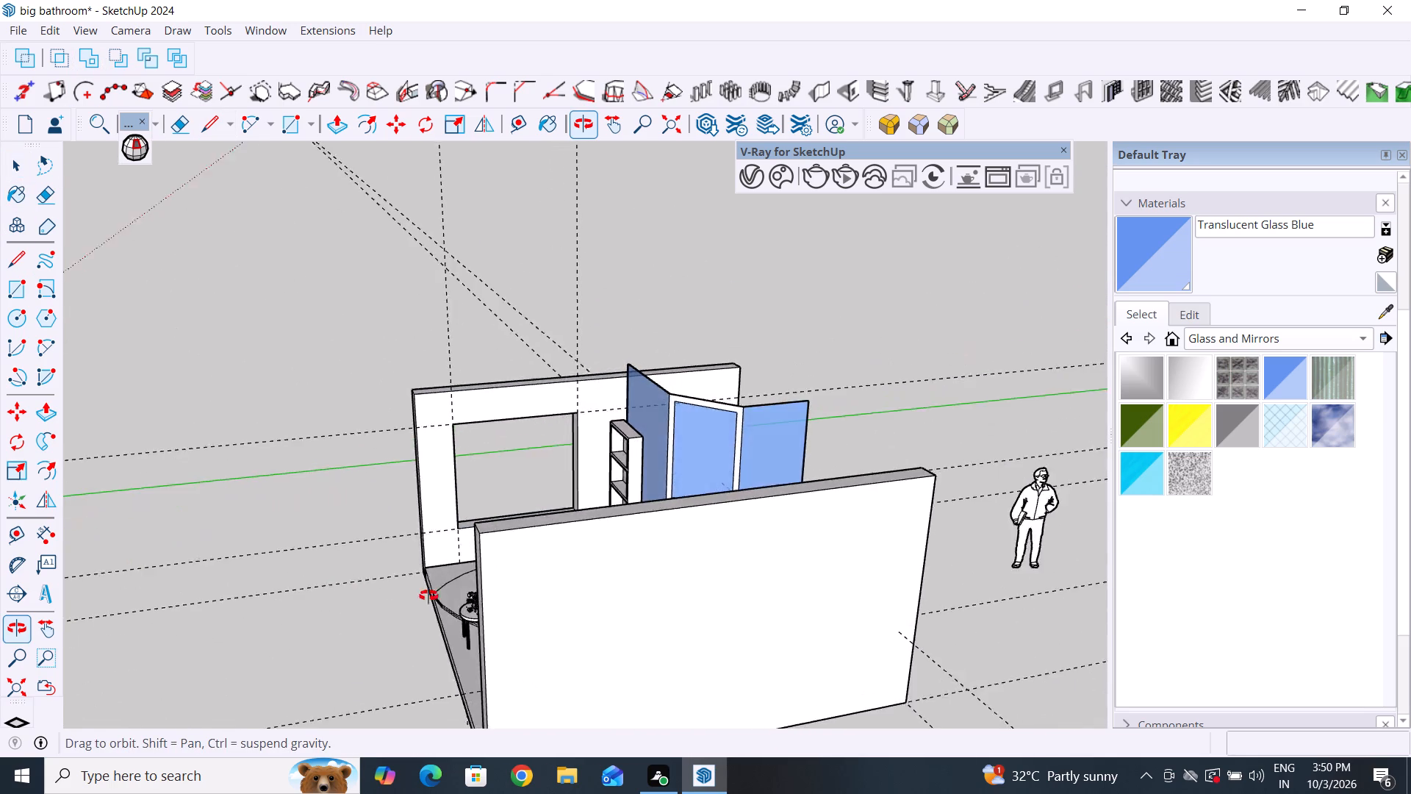
pyautogui.moveTo(428, 595); pyautogui.dragTo(875, 577, button='middle')
pyautogui.scroll(2, 933, 574)
pyautogui.moveTo(983, 608); pyautogui.dragTo(684, 632, button='middle')
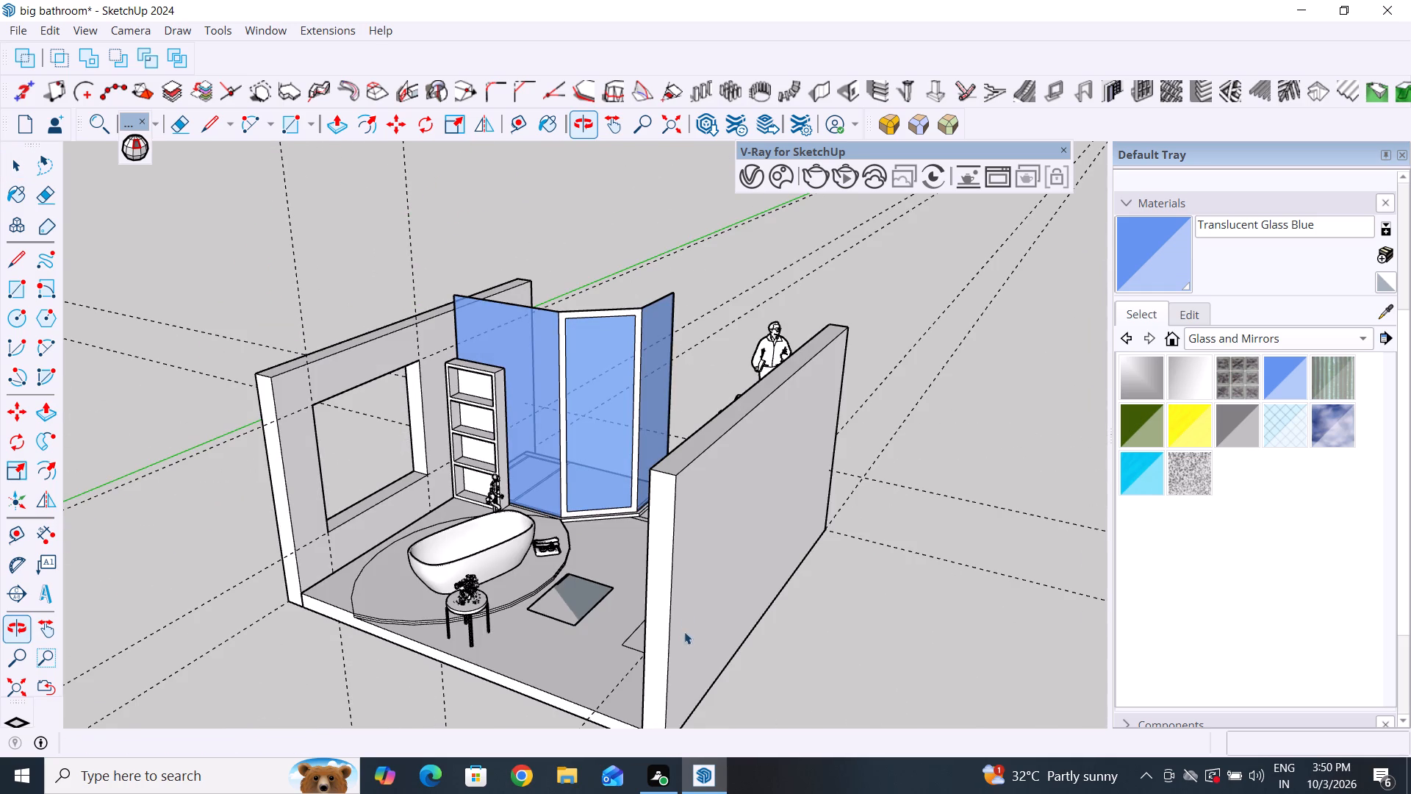
pyautogui.scroll(6, 481, 494)
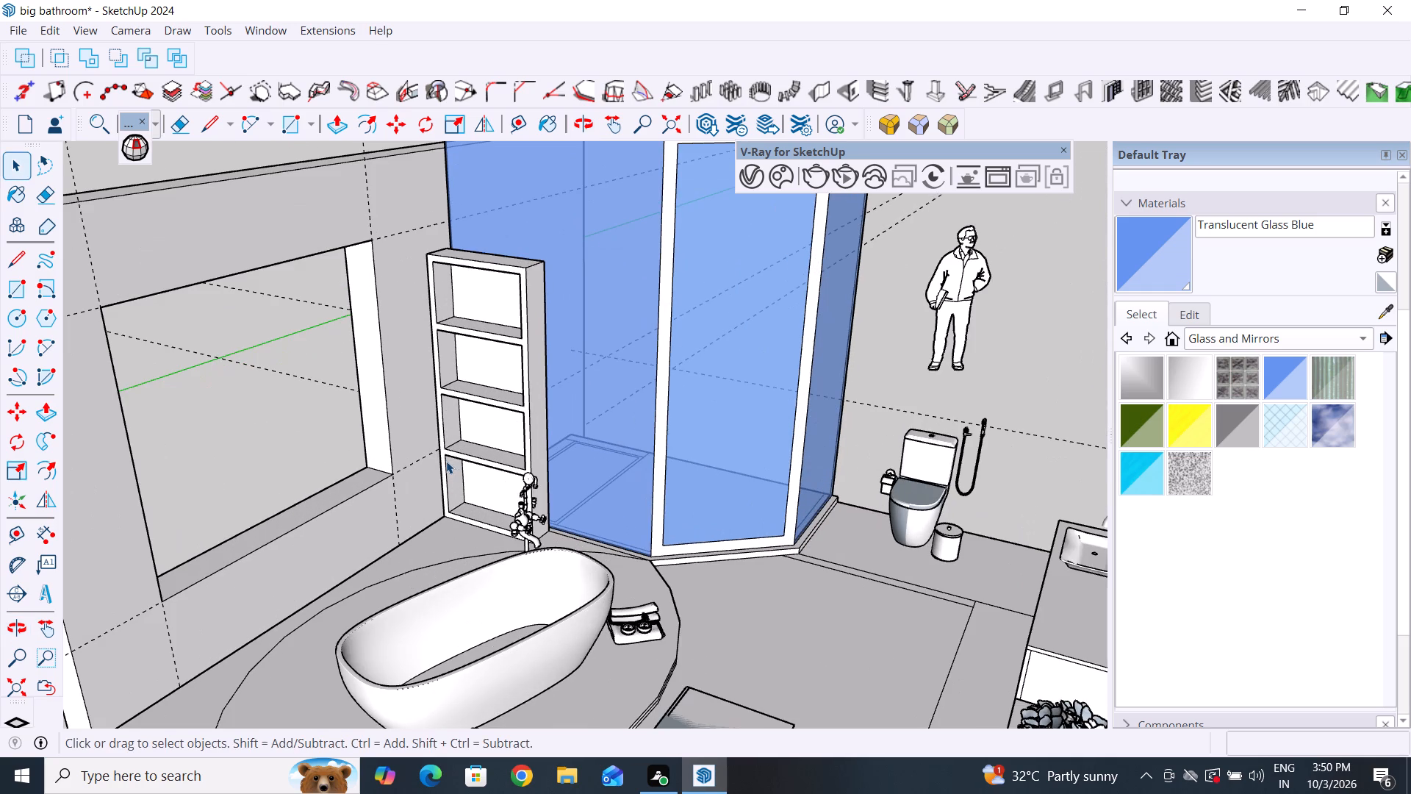
pyautogui.scroll(-3, 565, 585)
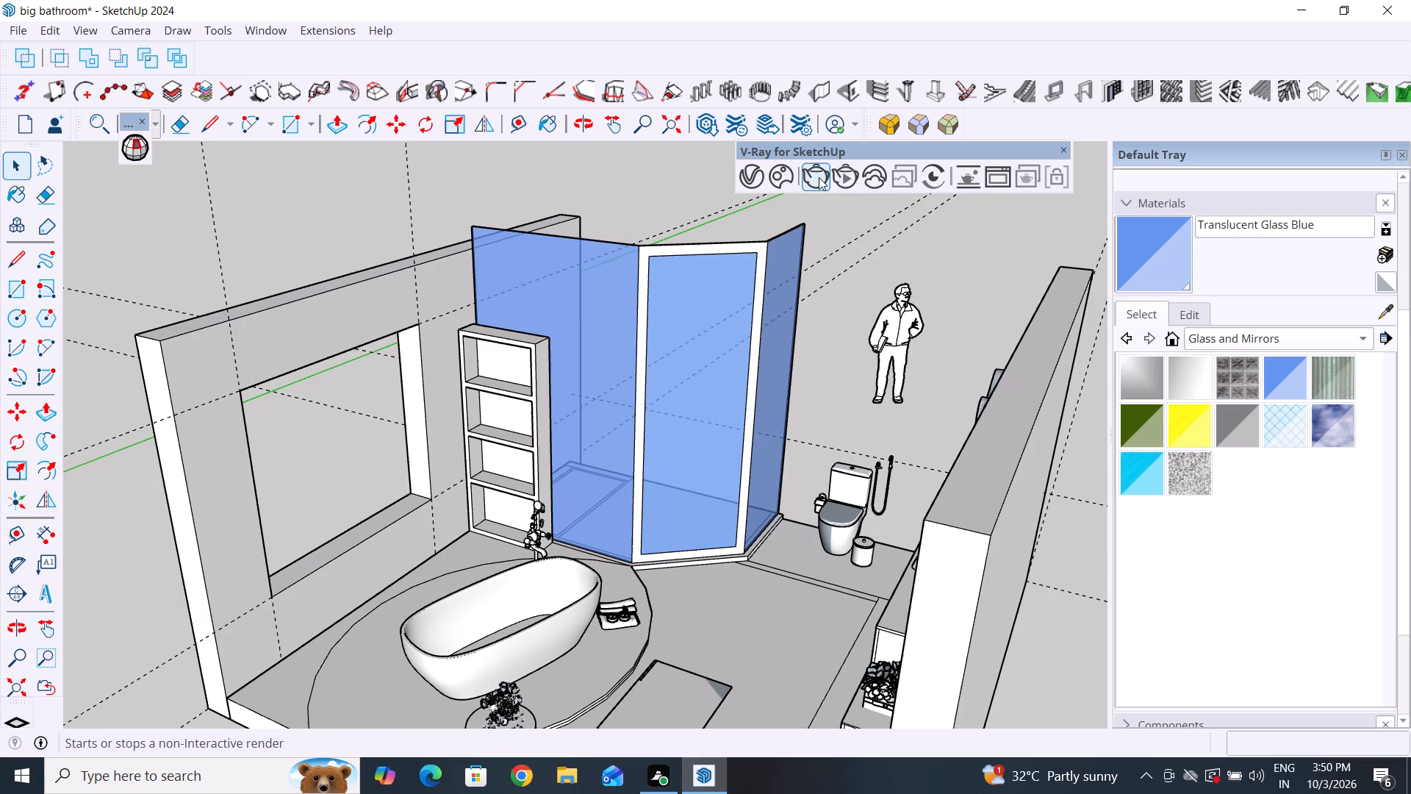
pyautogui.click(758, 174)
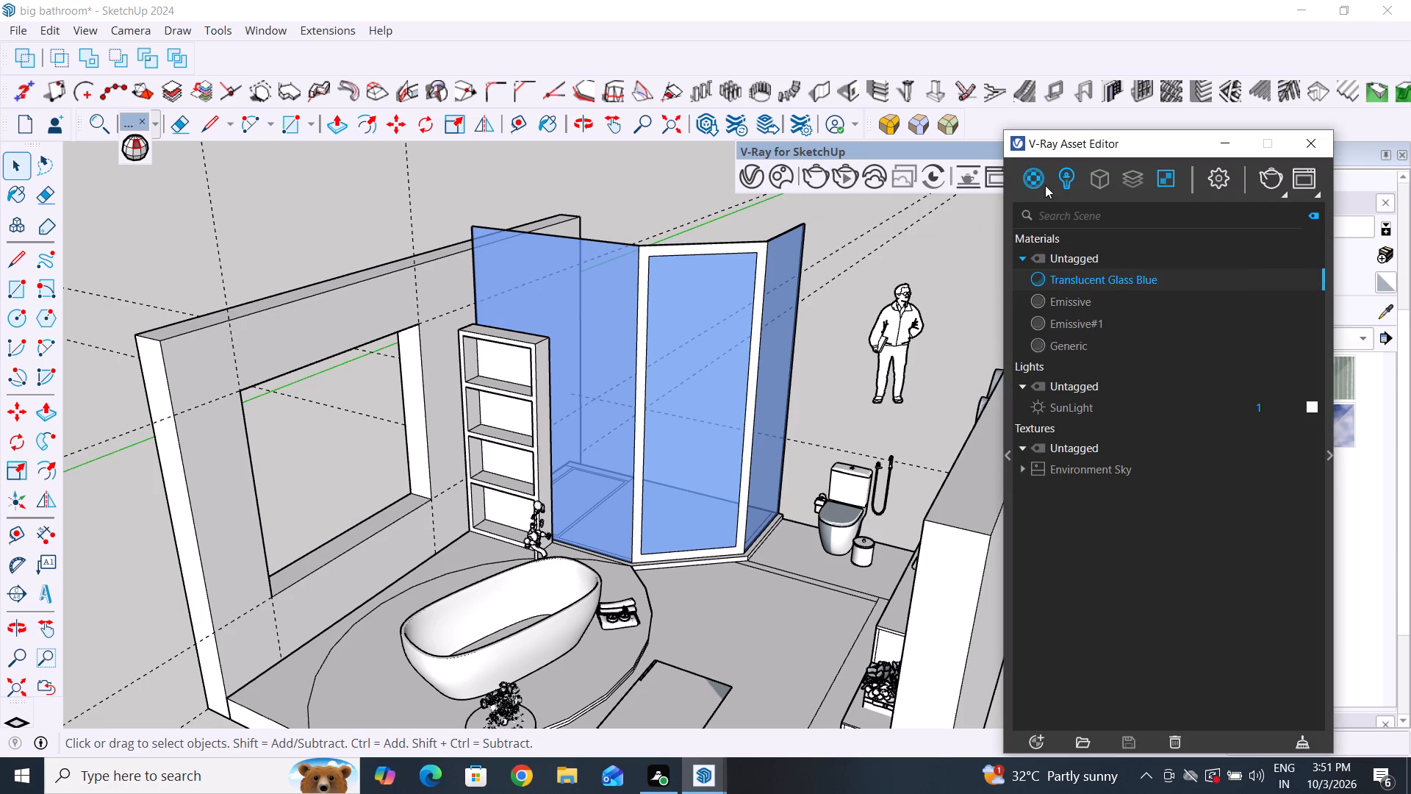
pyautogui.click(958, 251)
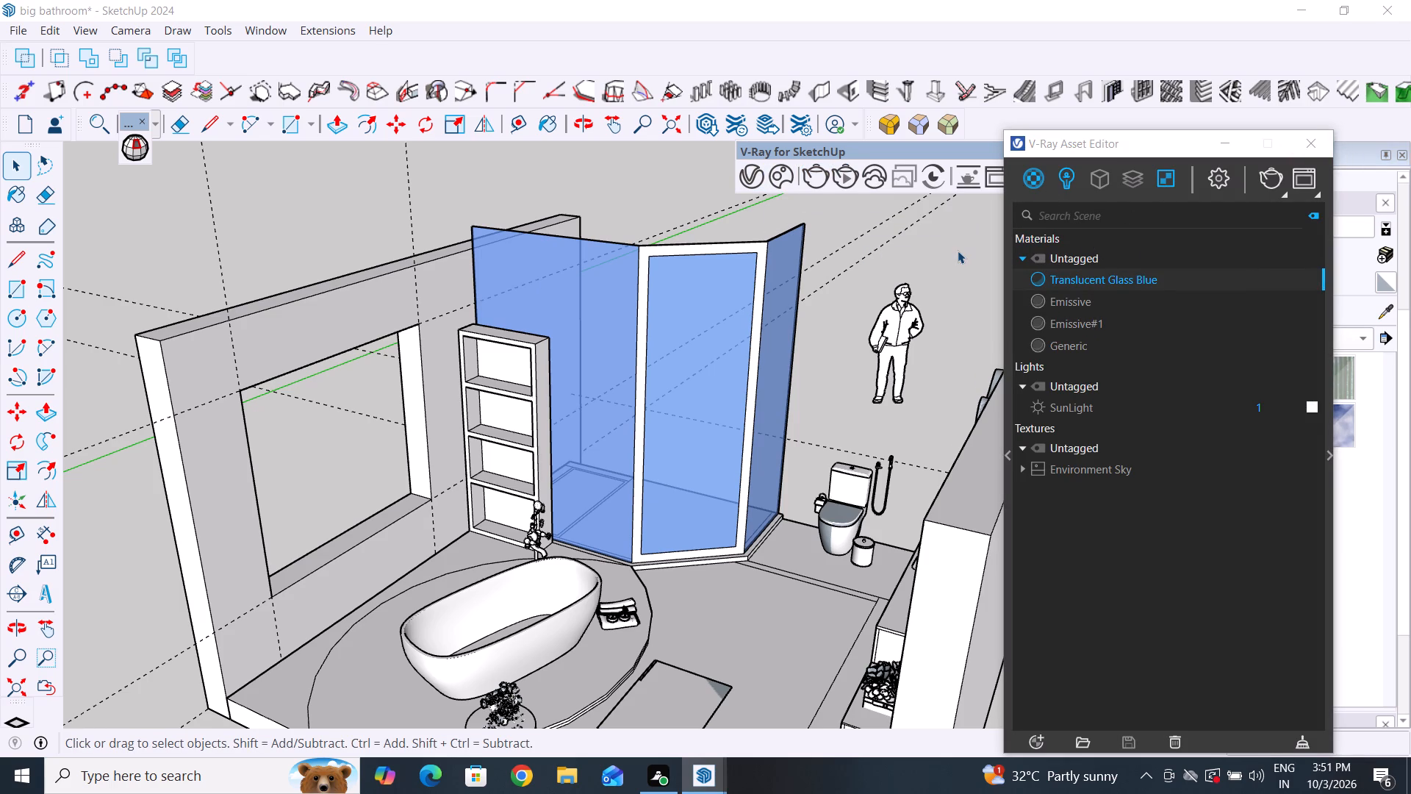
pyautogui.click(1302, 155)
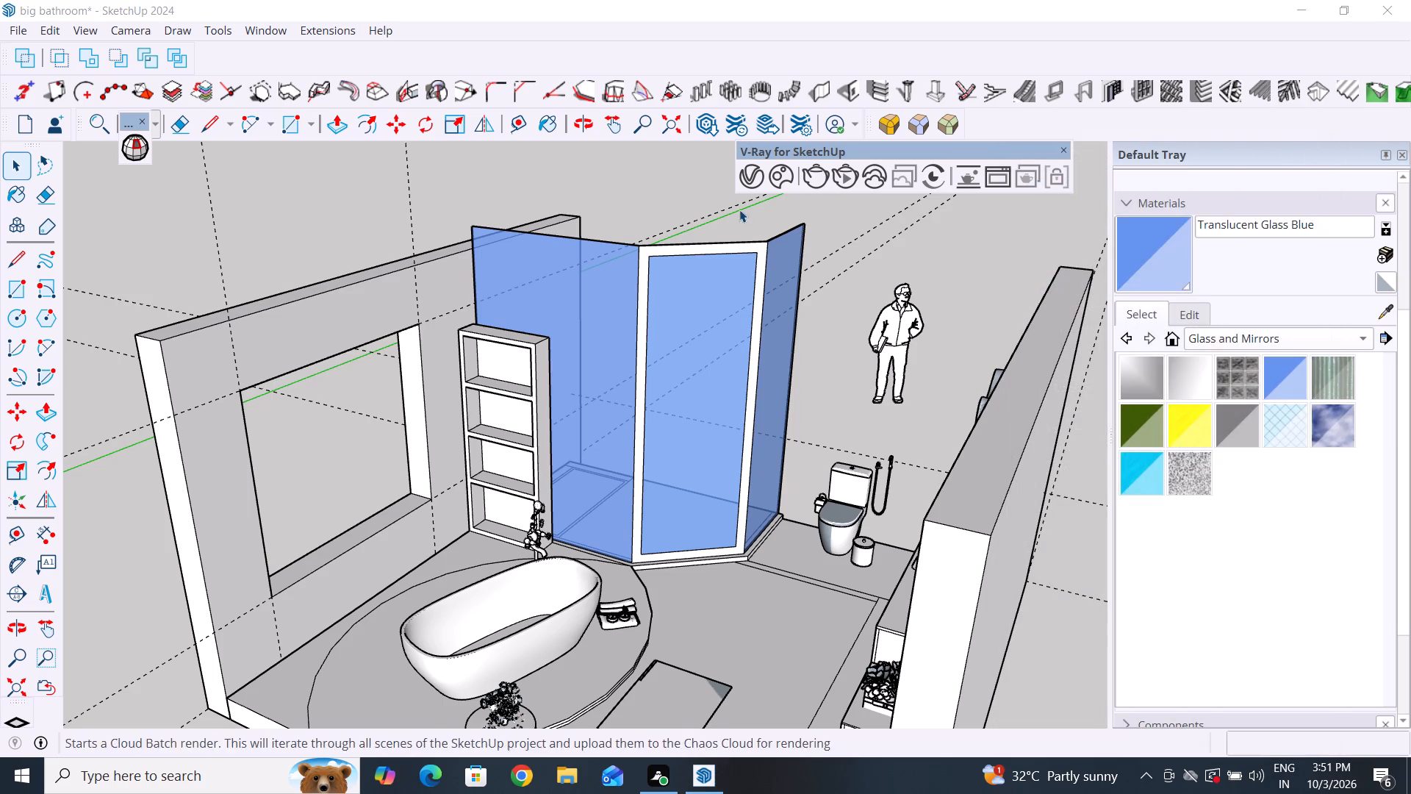
# Open 3D Warehouse and search the models for "glass window".
pyautogui.click(276, 29)
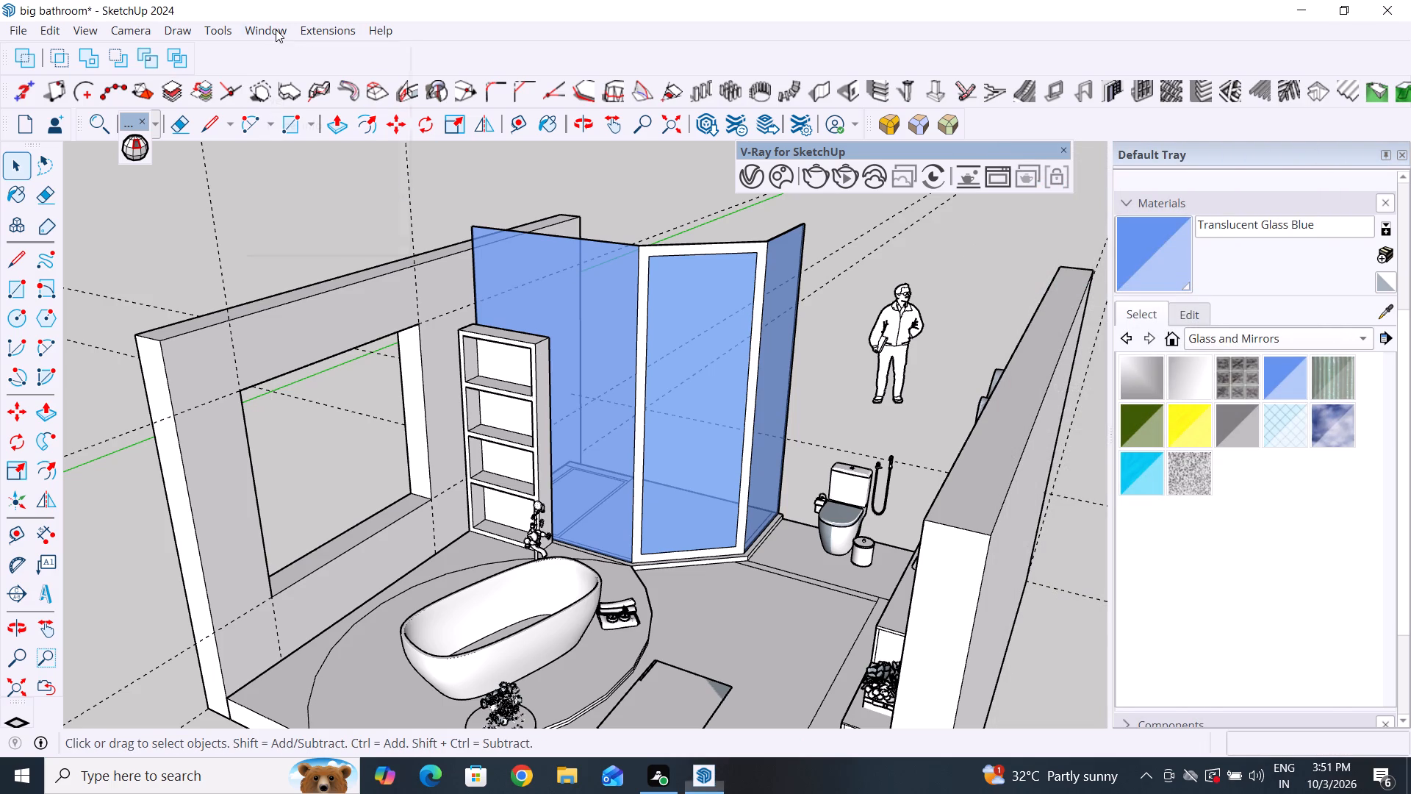
pyautogui.click(306, 184)
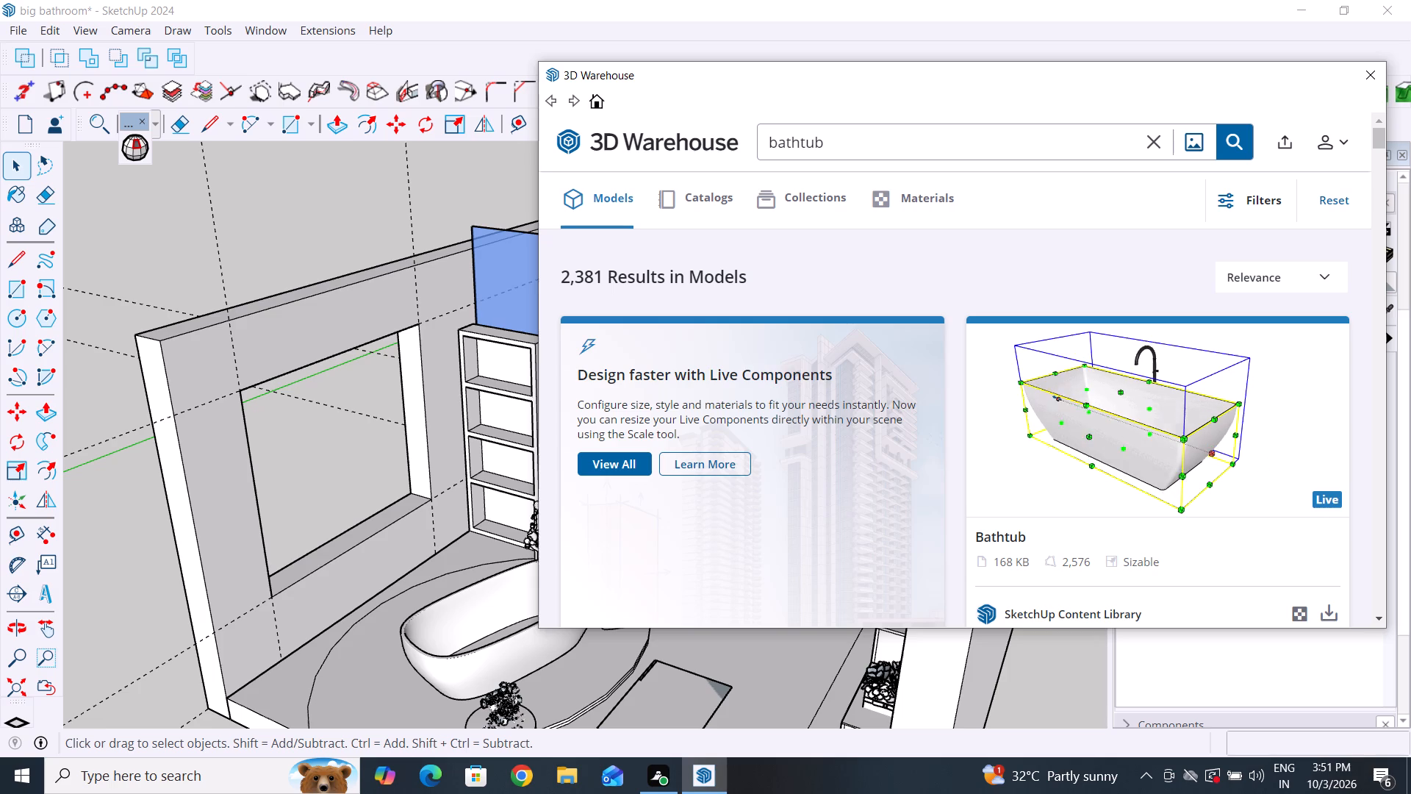
pyautogui.scroll(-4, 1036, 494)
pyautogui.scroll(2, 1036, 494)
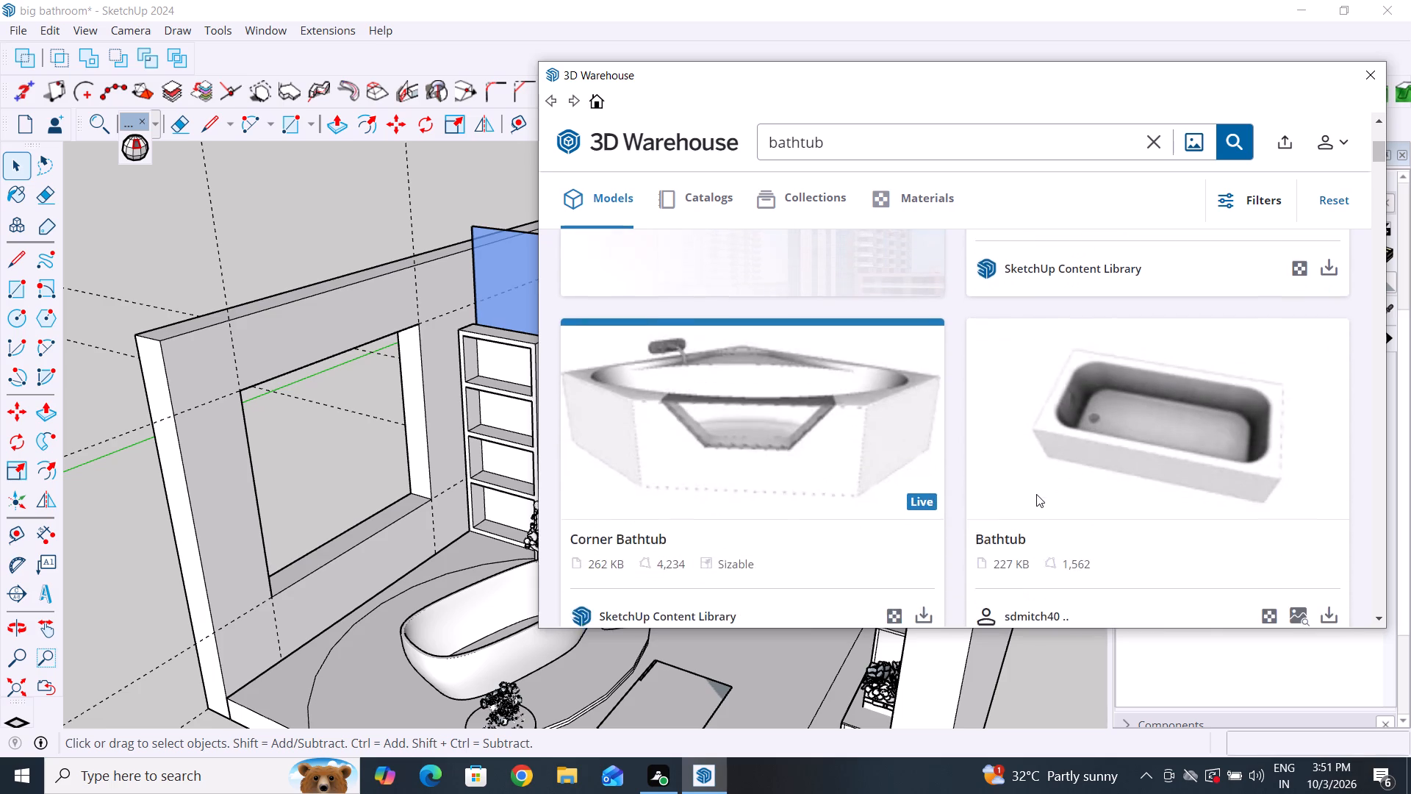
pyautogui.scroll(1, 1036, 494)
pyautogui.click(1152, 133)
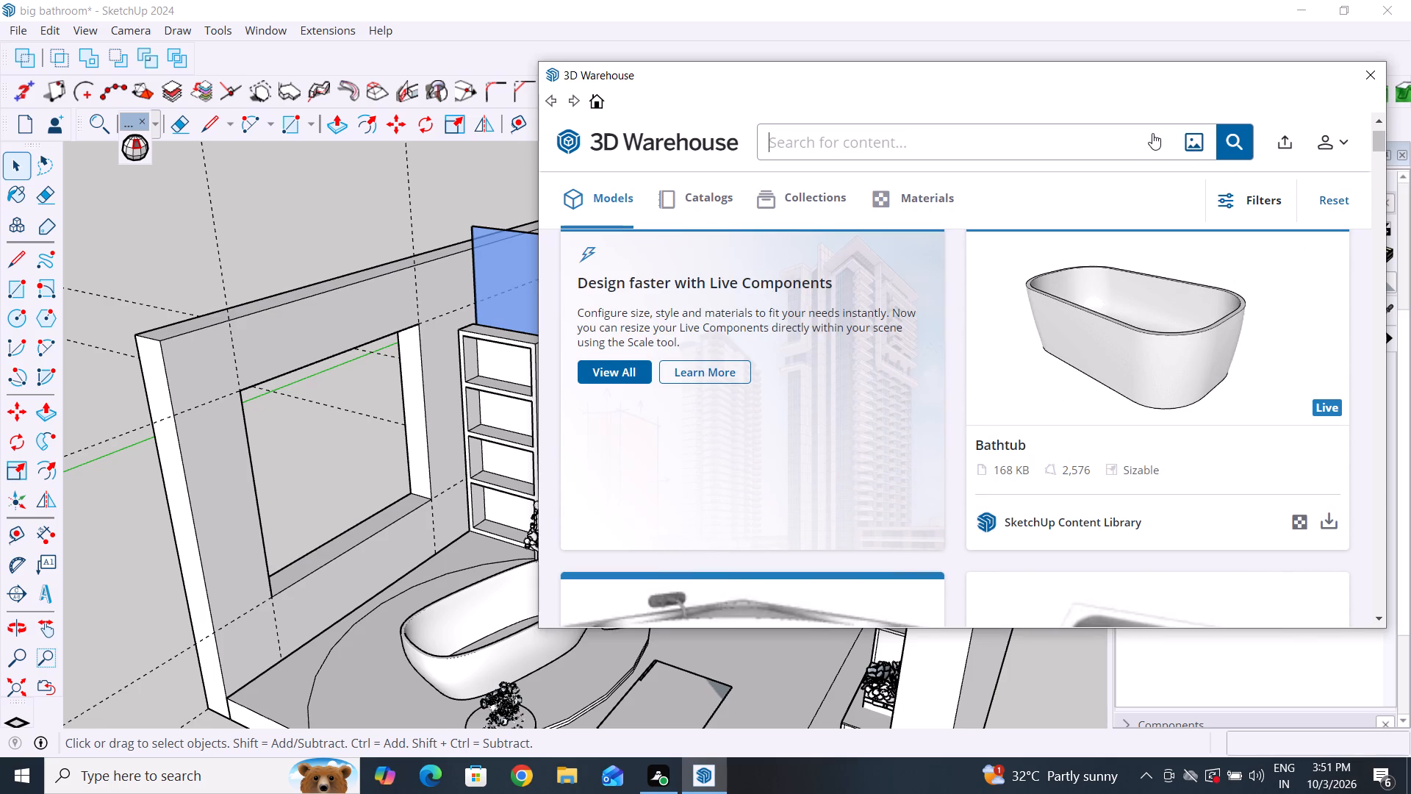
pyautogui.write('glass window')
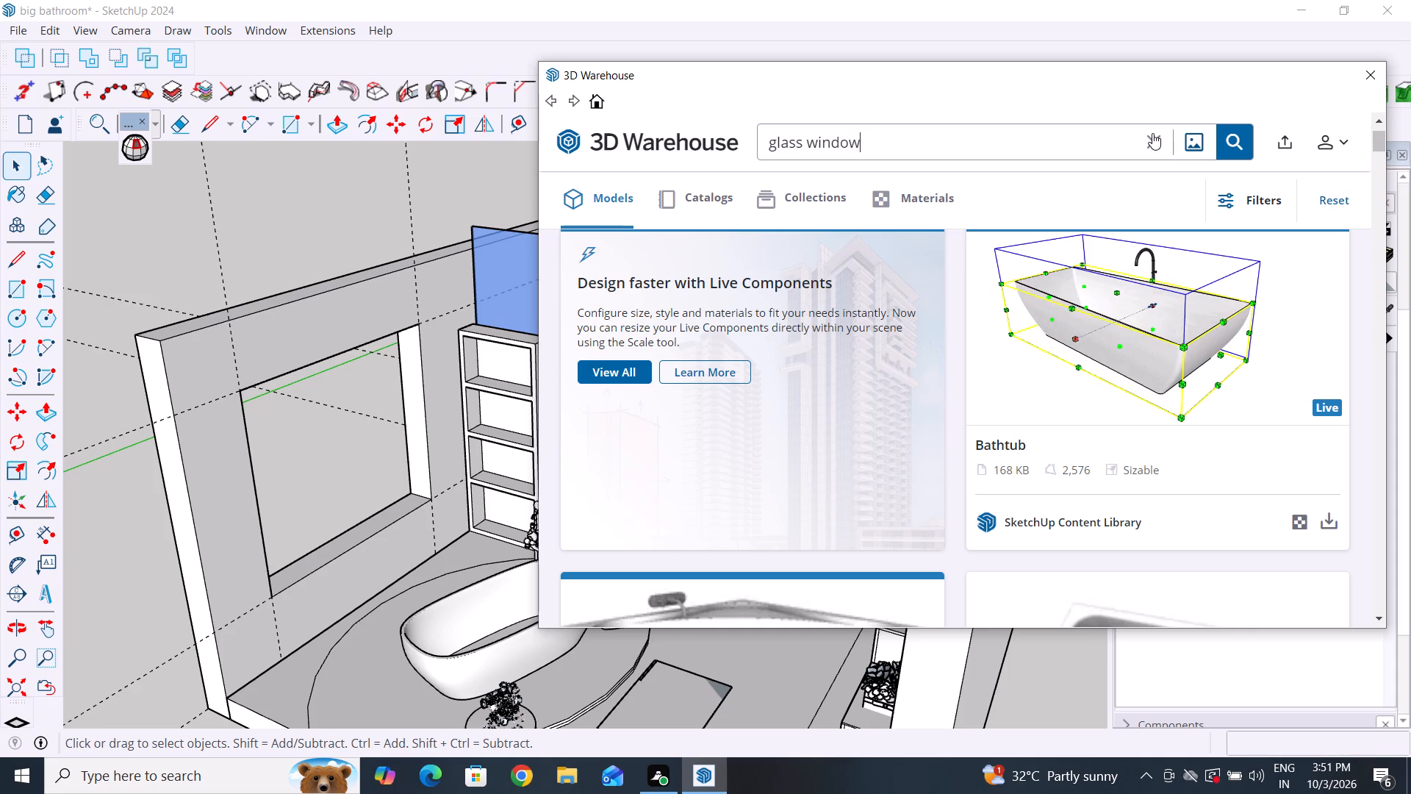
pyautogui.press('Return')
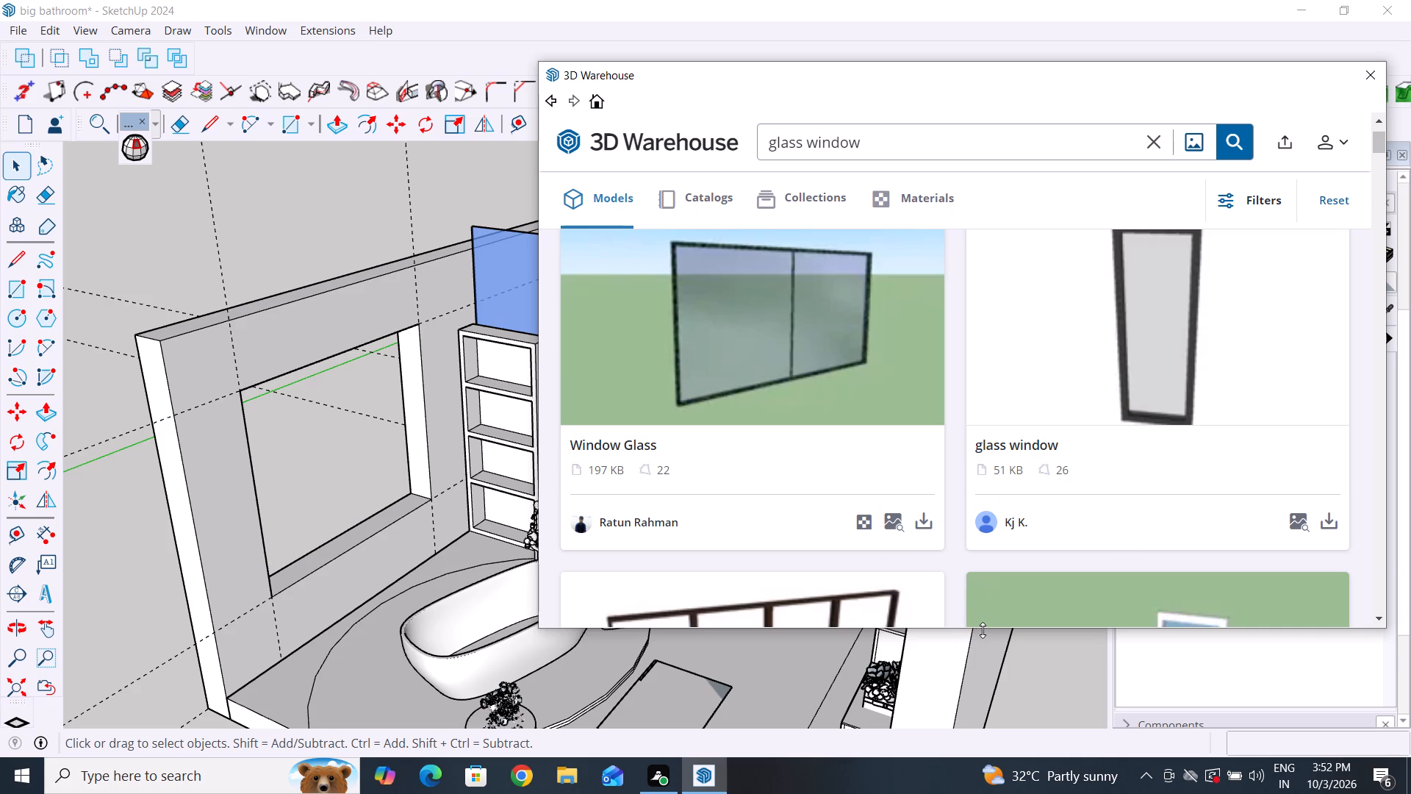
# Browse the "glass window" results for a framed sliding window that suits the bathroom wall opening.
pyautogui.moveTo(983, 630); pyautogui.dragTo(992, 709)
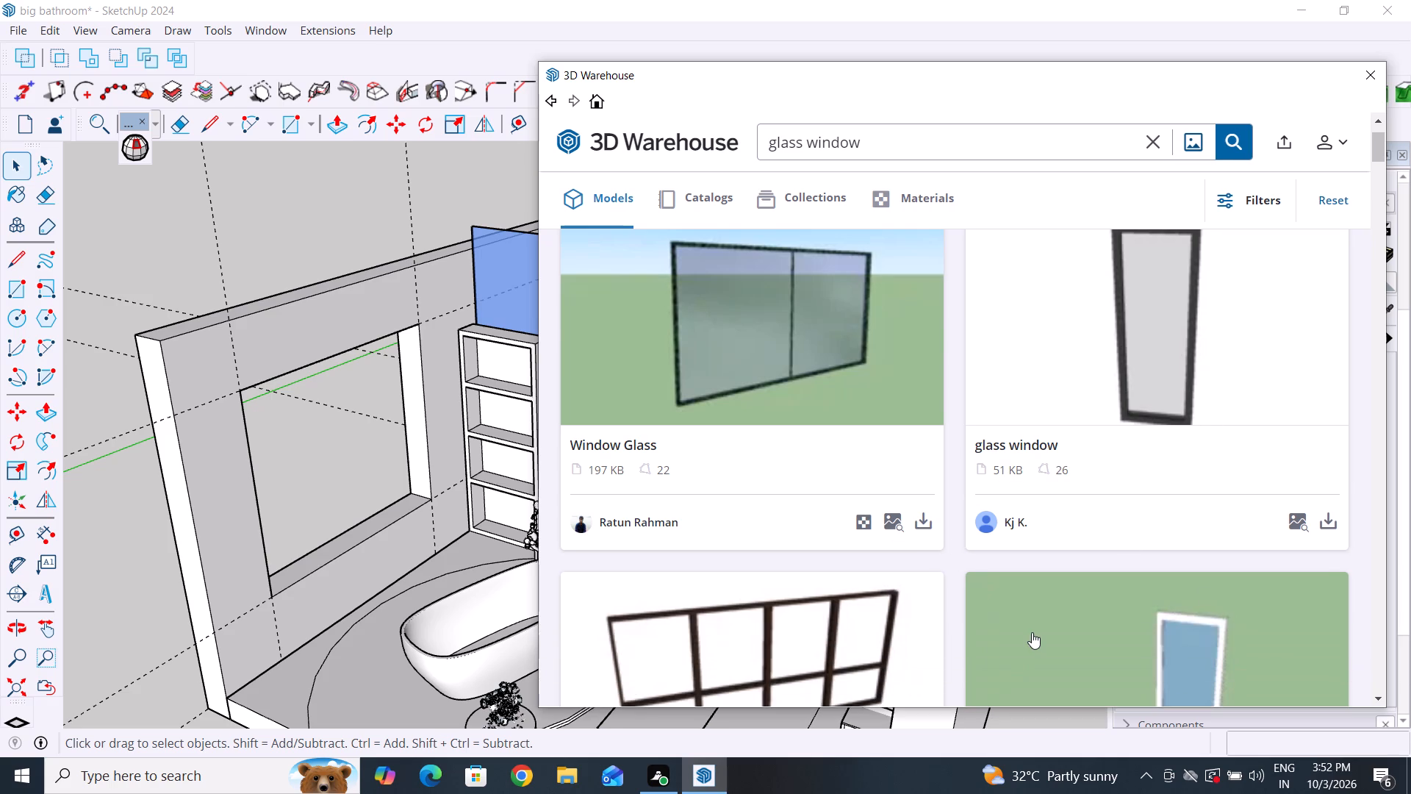
pyautogui.scroll(11, 1032, 632)
pyautogui.scroll(-4, 1032, 632)
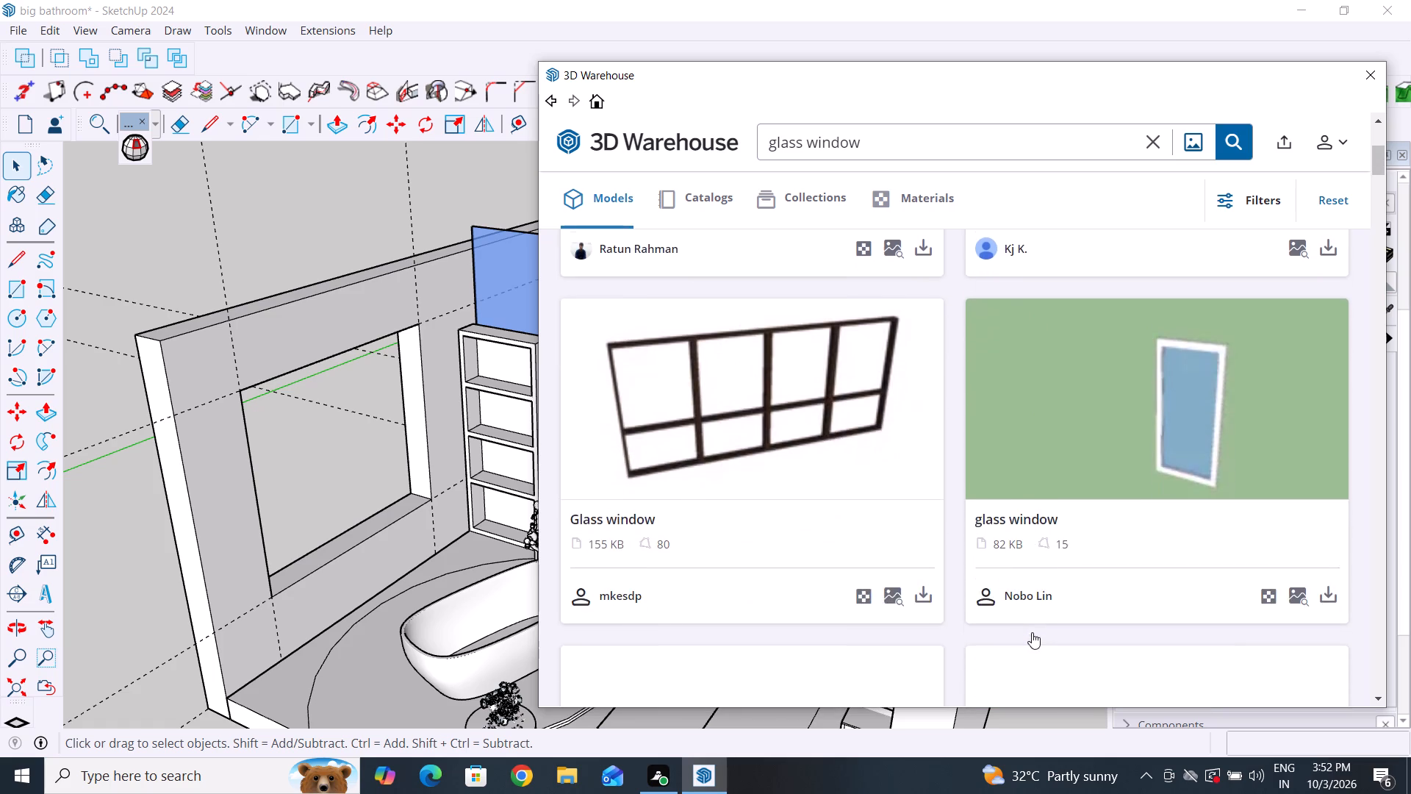
pyautogui.scroll(4, 1032, 632)
pyautogui.scroll(-6, 1032, 632)
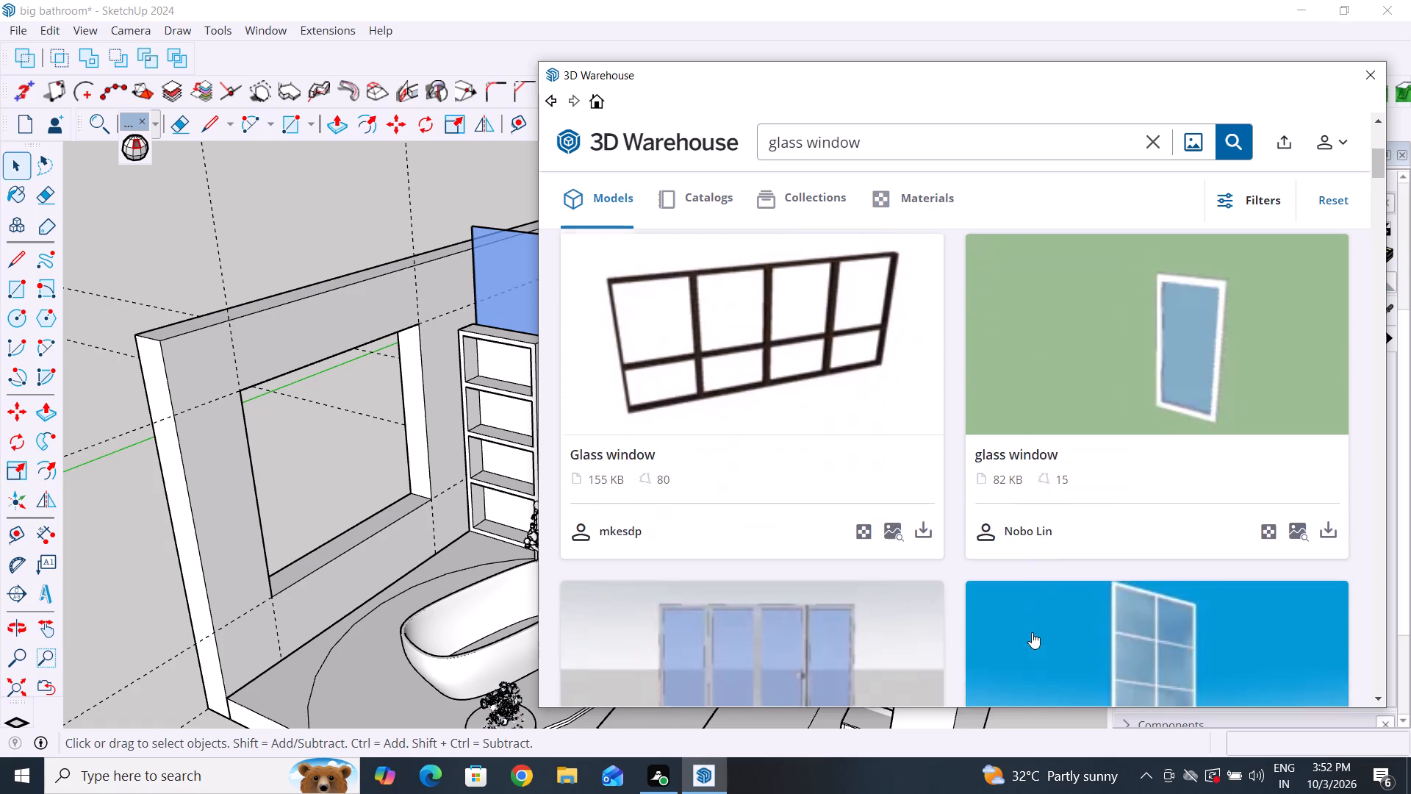
pyautogui.scroll(-2, 1032, 632)
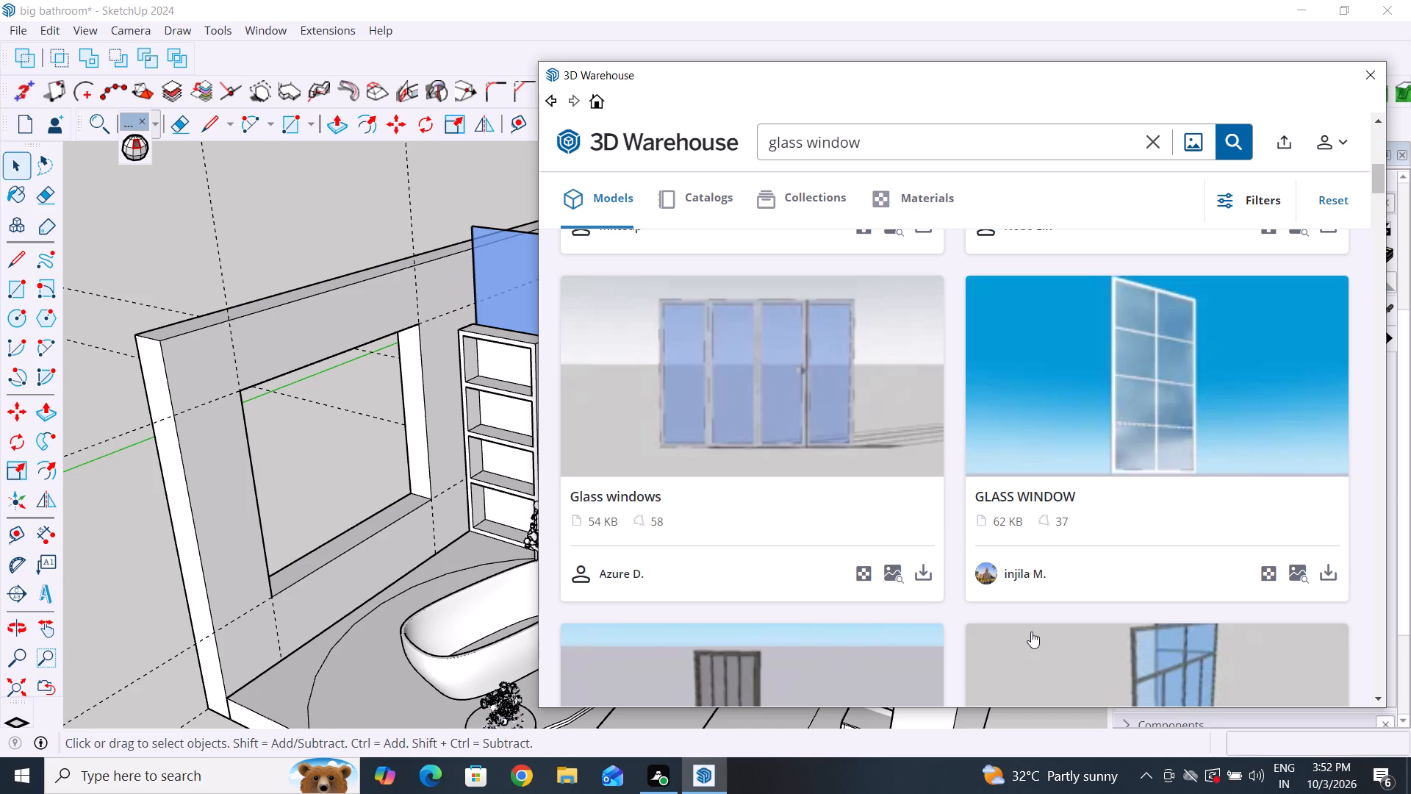
pyautogui.scroll(-6, 1031, 632)
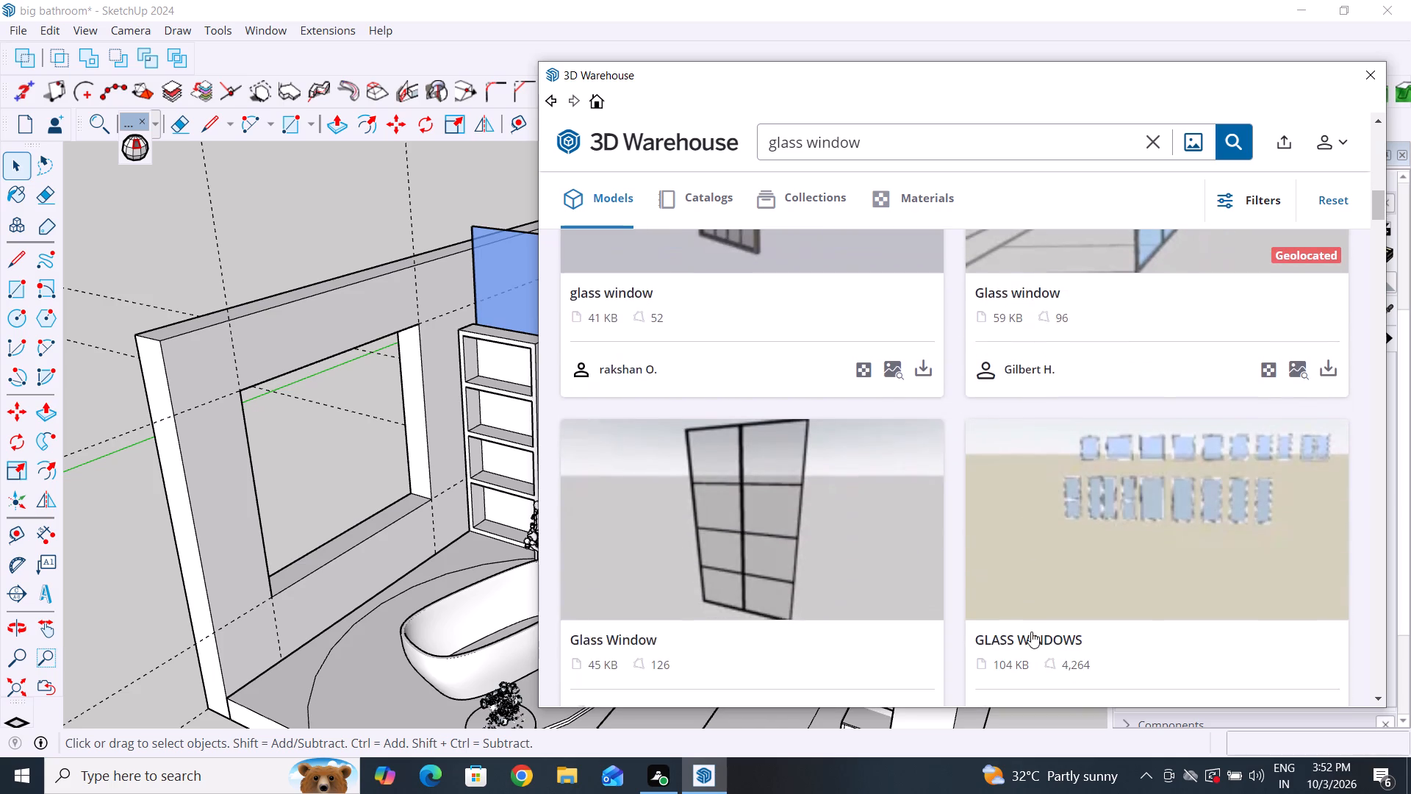
pyautogui.scroll(-8, 1031, 632)
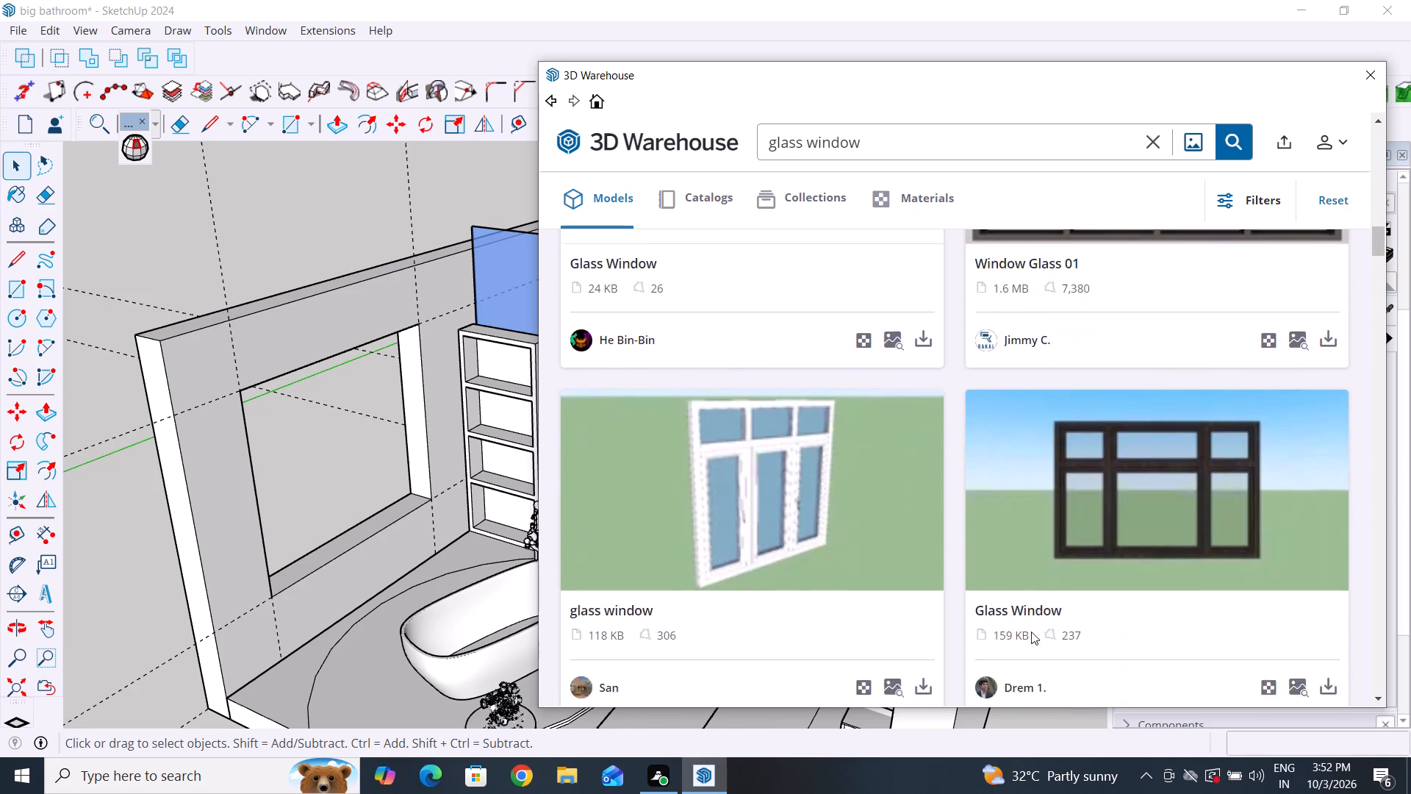
pyautogui.scroll(-5, 1031, 632)
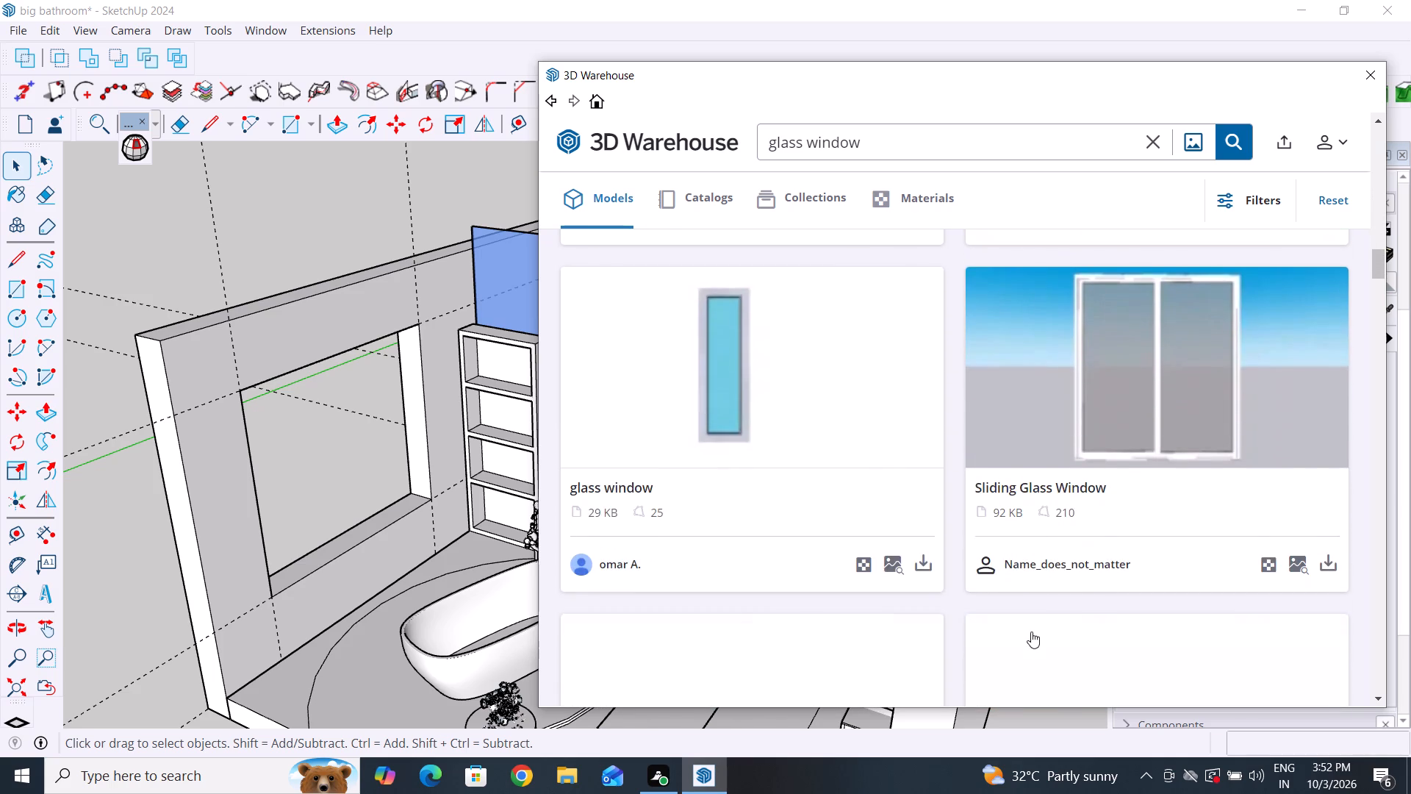
pyautogui.scroll(-4, 1031, 632)
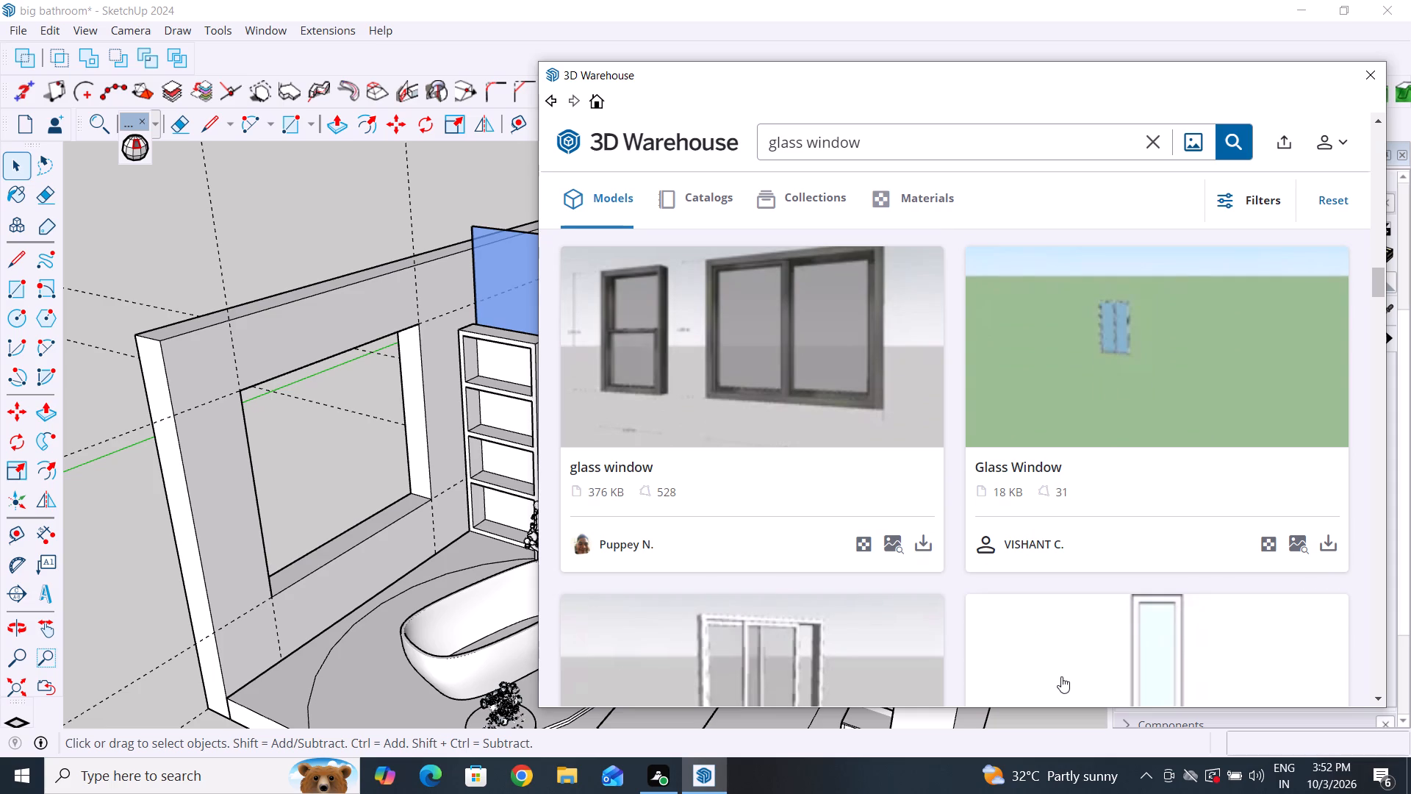
pyautogui.scroll(-4, 1048, 595)
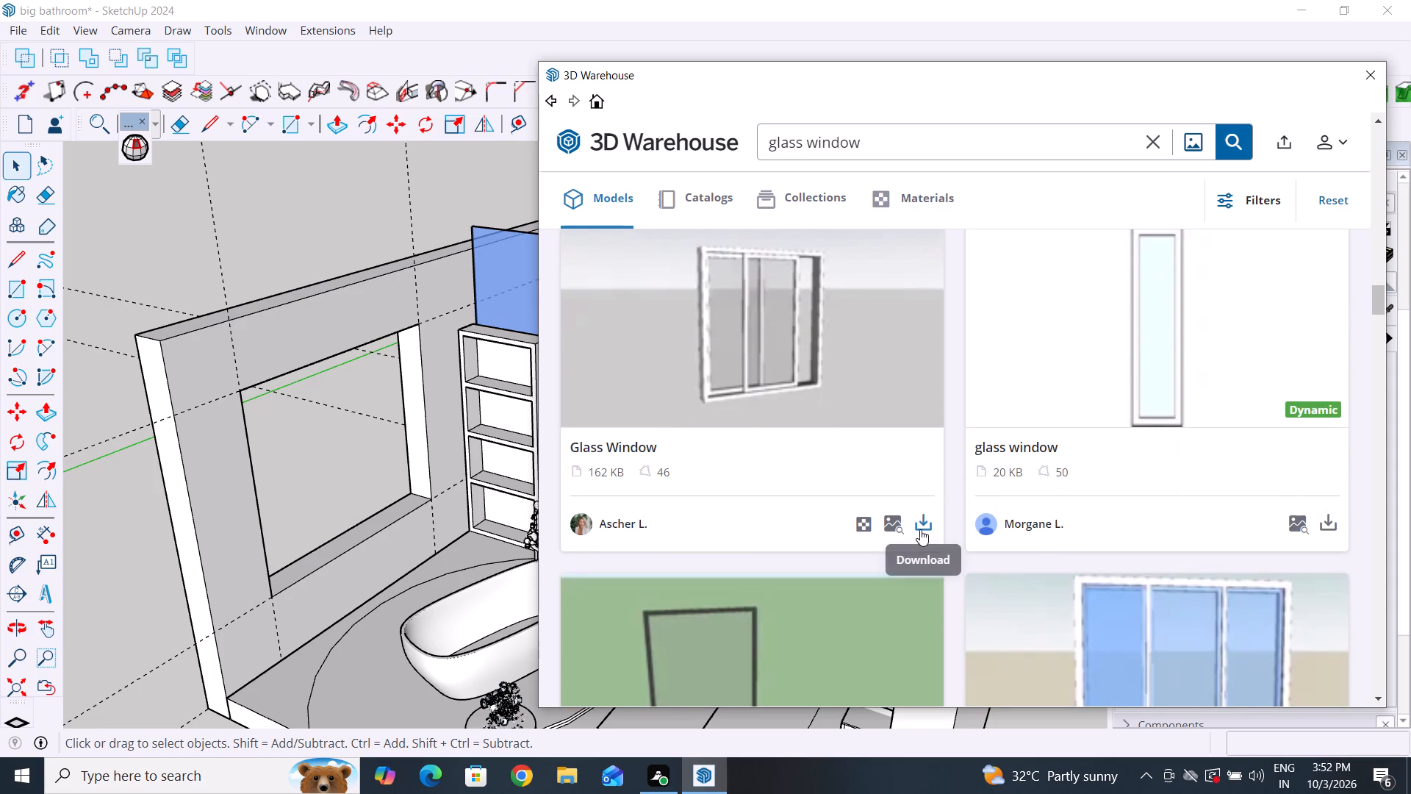
# Load the white-framed sliding "Glass Window" model (162 KB) directly into the model and place it outside, beside the wall with the opening.
pyautogui.click(920, 529)
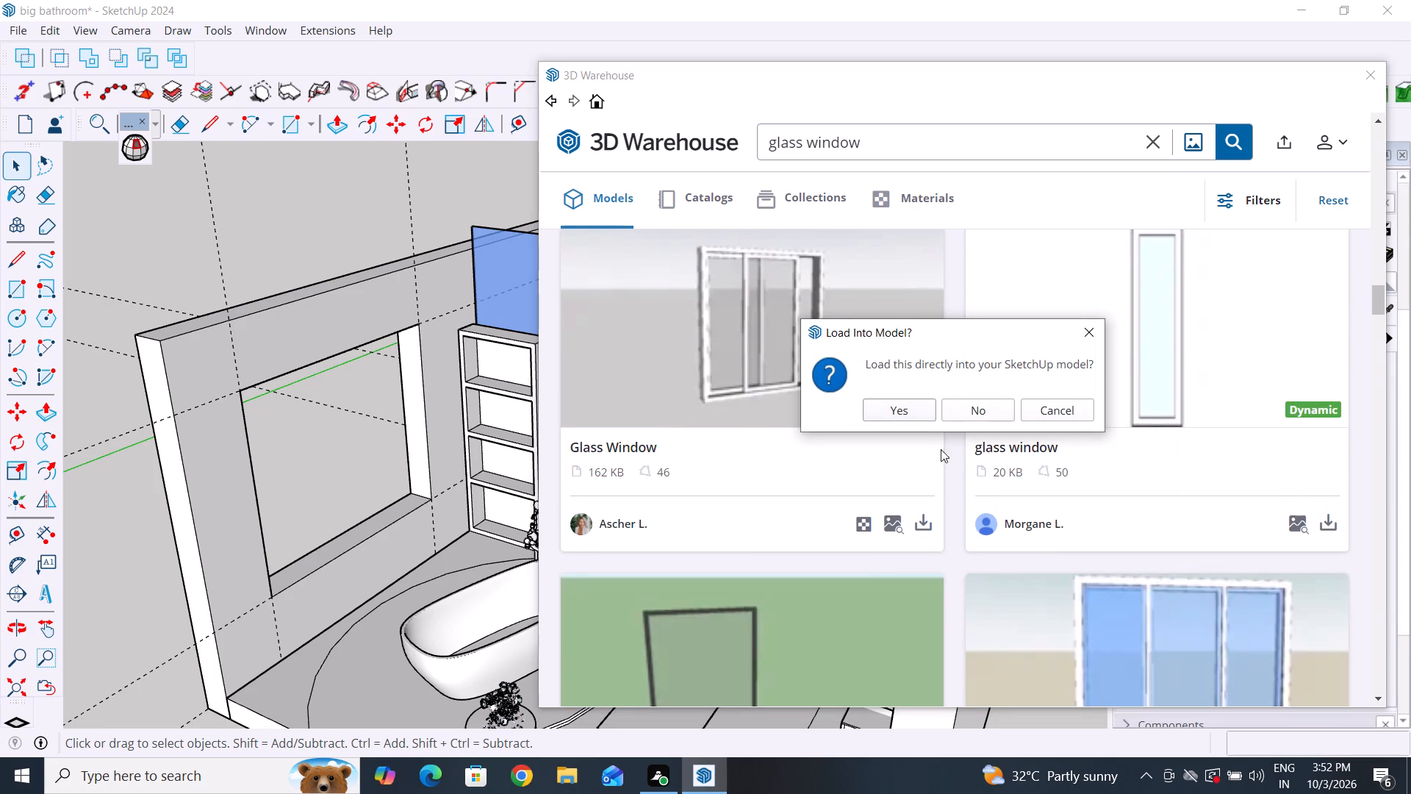
pyautogui.click(913, 411)
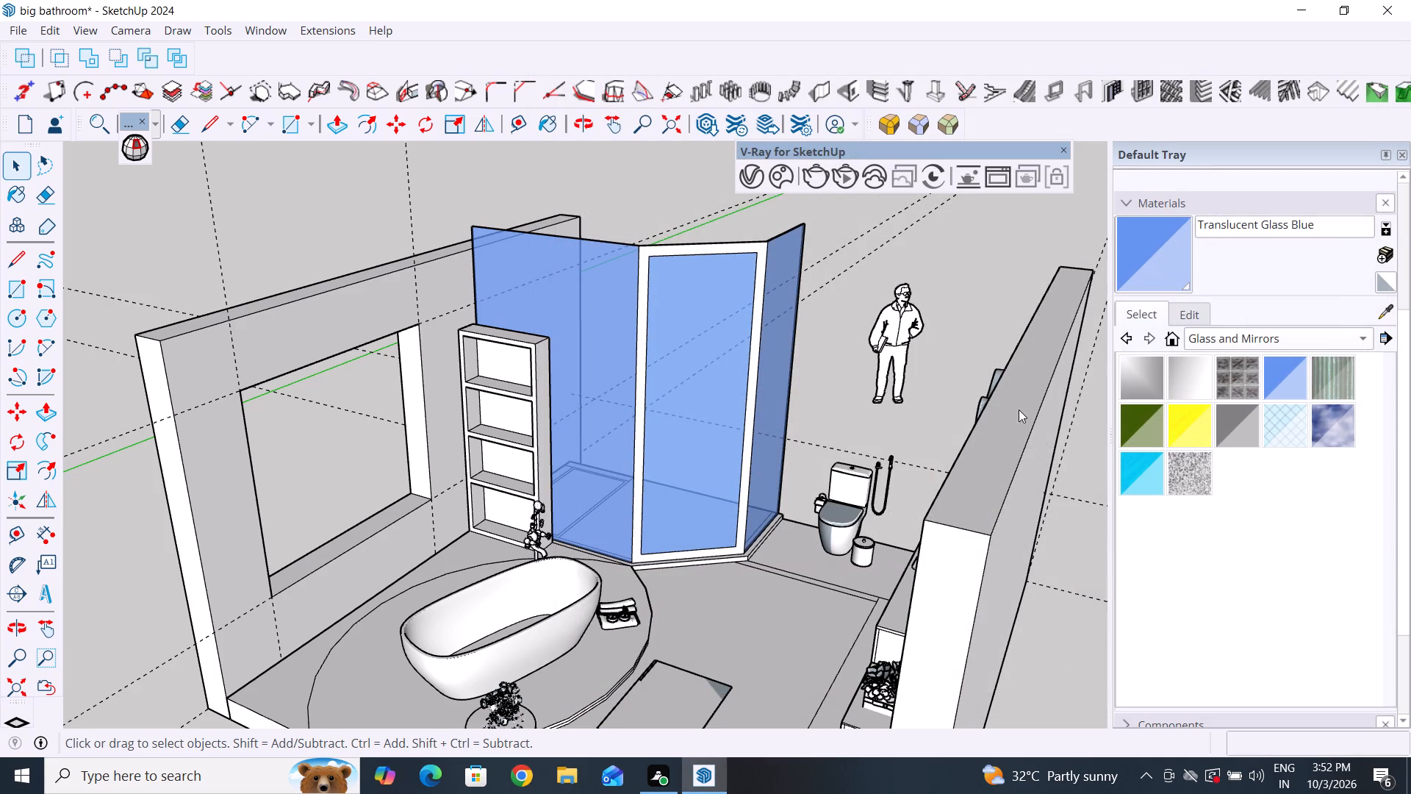
pyautogui.scroll(-2, 869, 430)
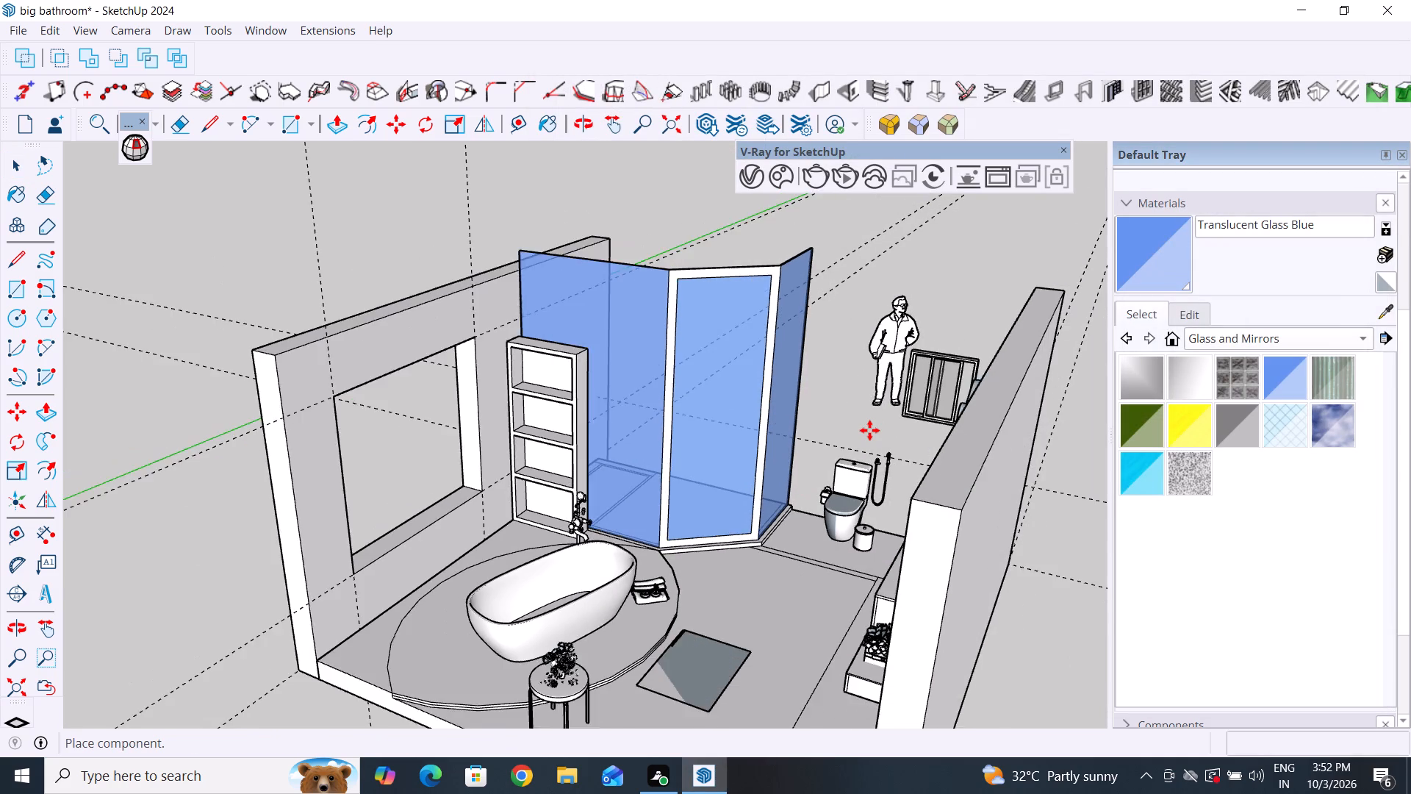
pyautogui.scroll(-2, 869, 430)
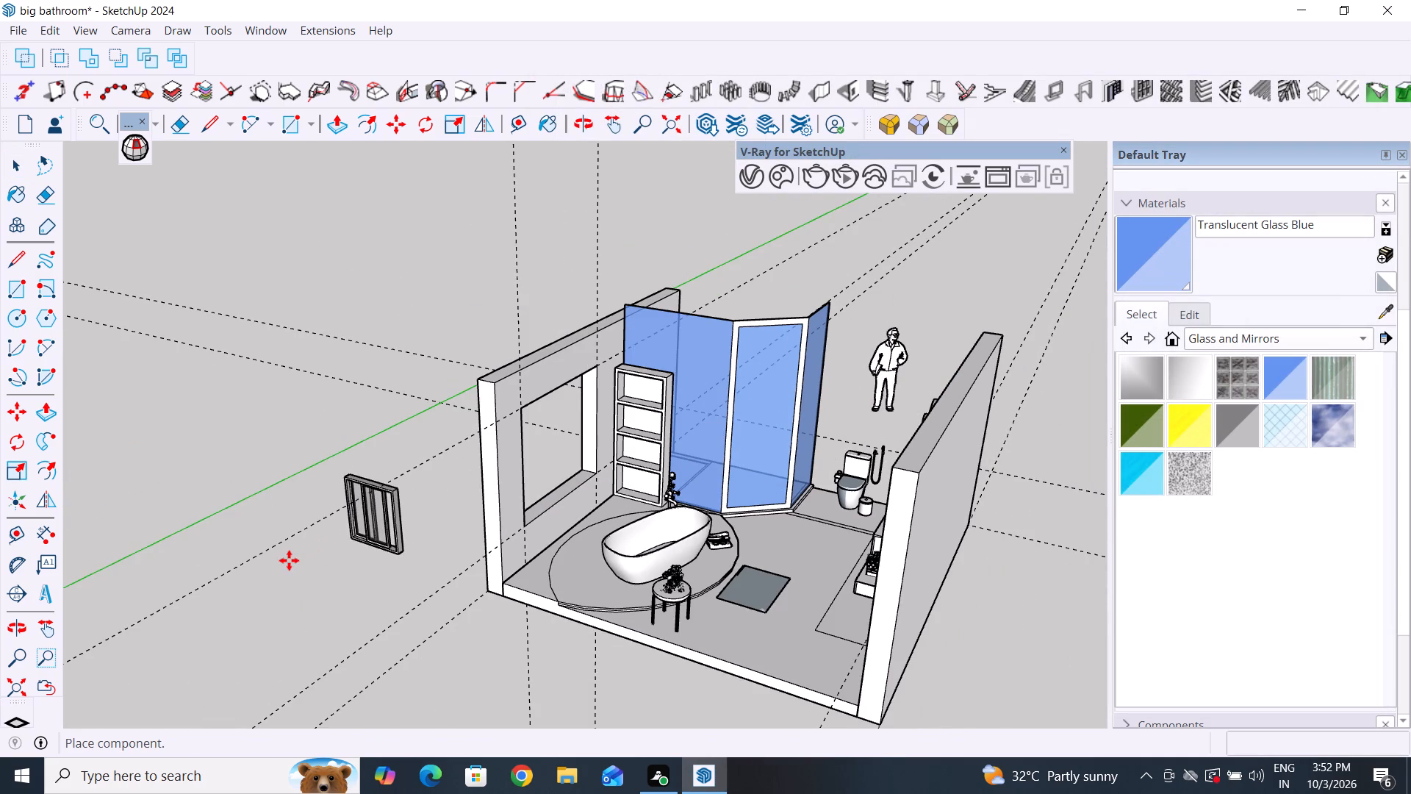
pyautogui.click(287, 565)
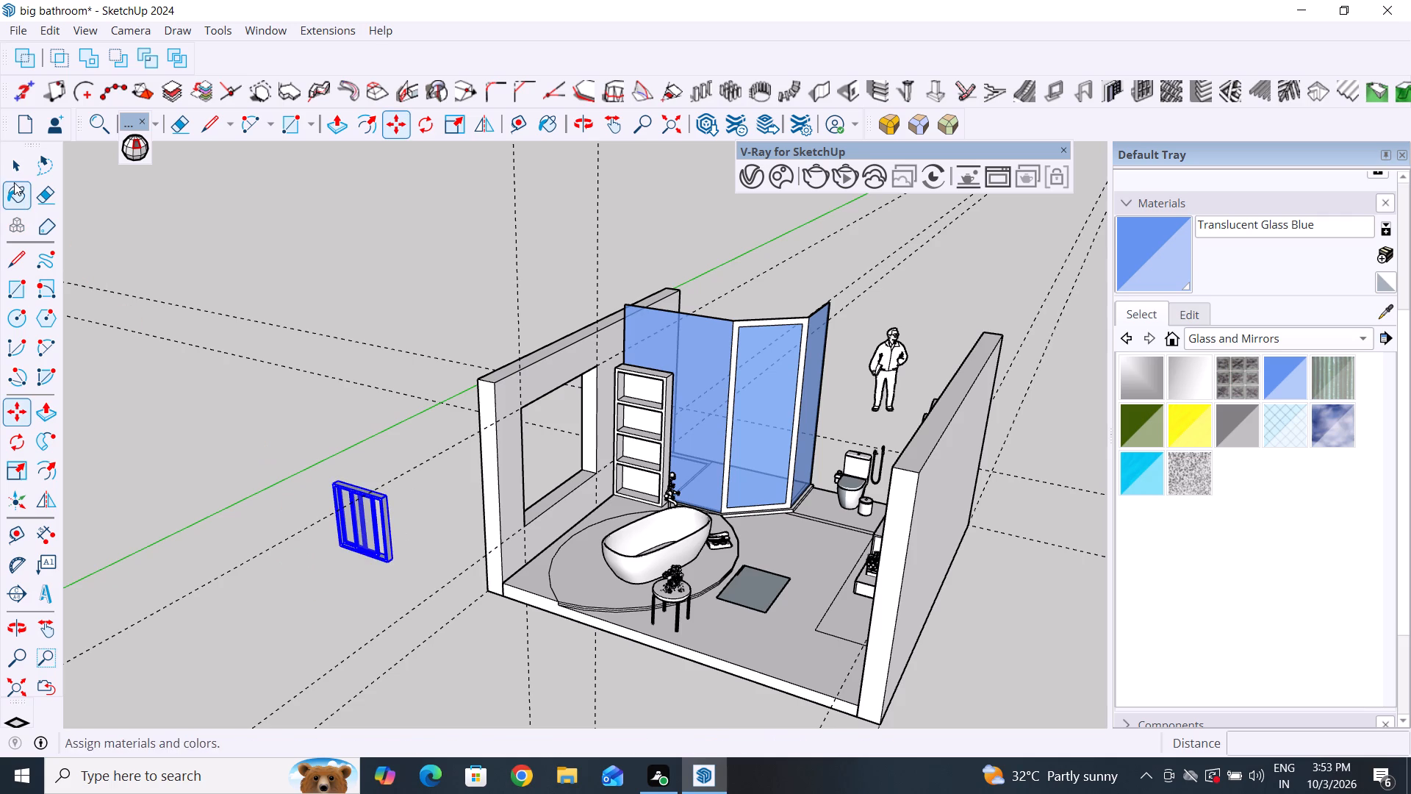
# Rotate the placed window 90° on the ground plane so it runs parallel to the wall with the opening.
pyautogui.click(14, 163)
pyautogui.click(14, 437)
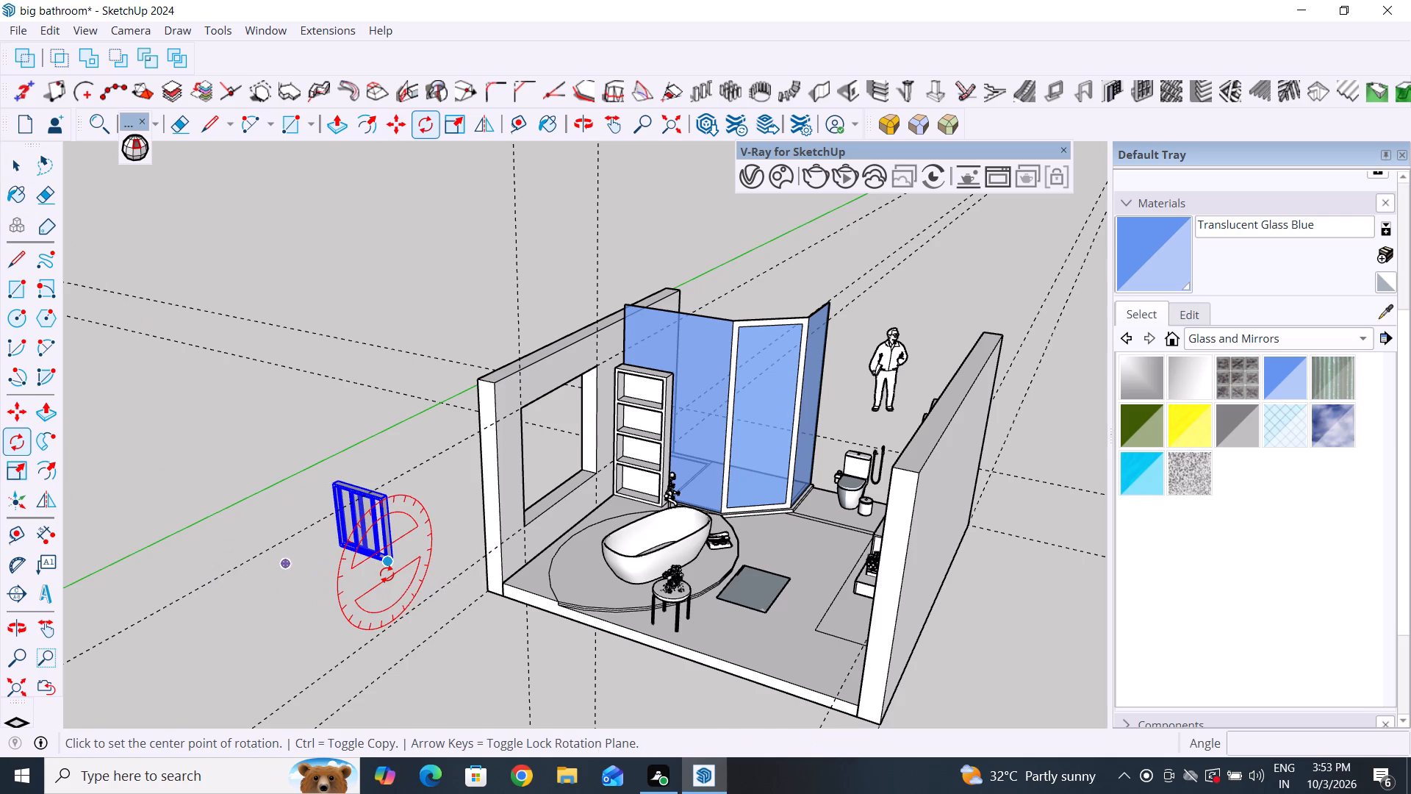
pyautogui.click(383, 593)
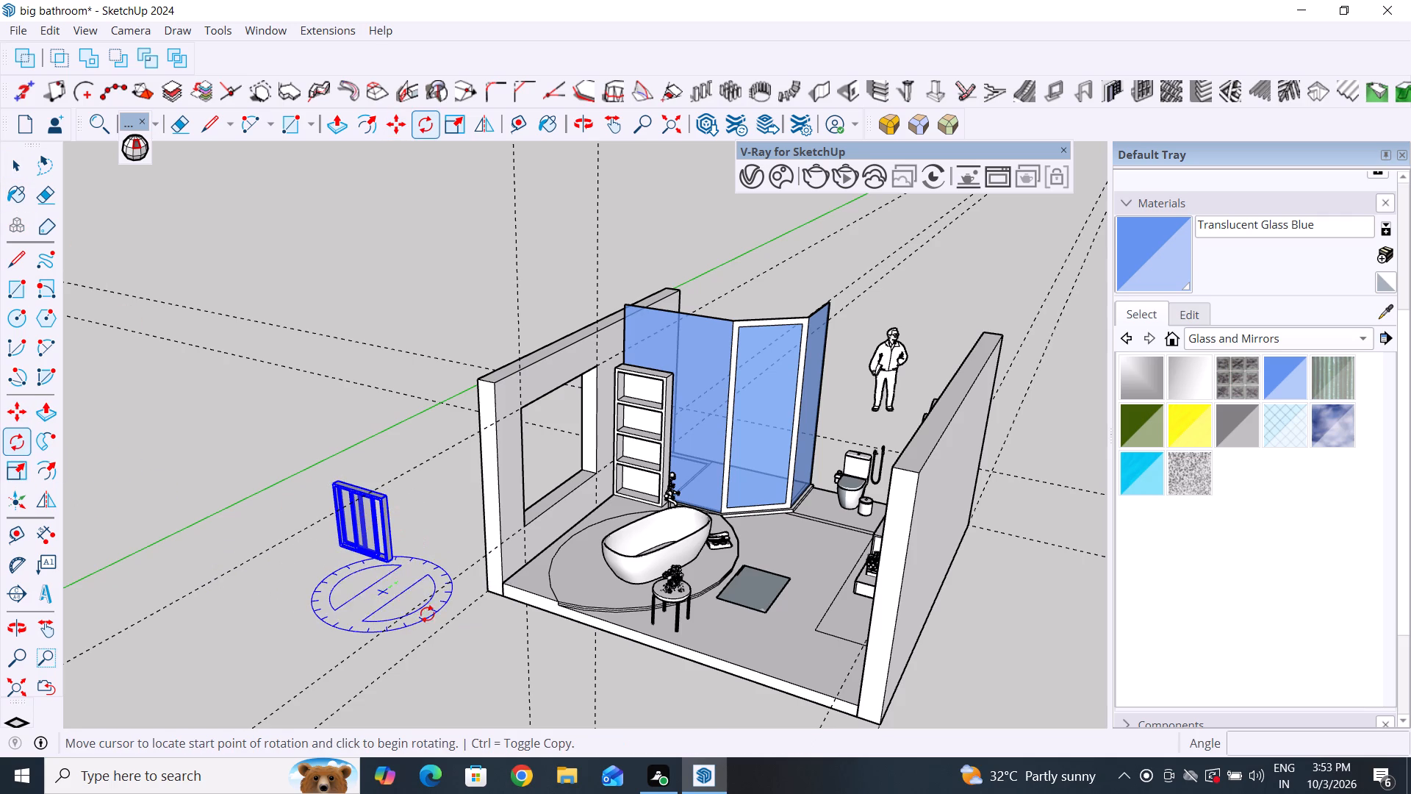
pyautogui.click(473, 656)
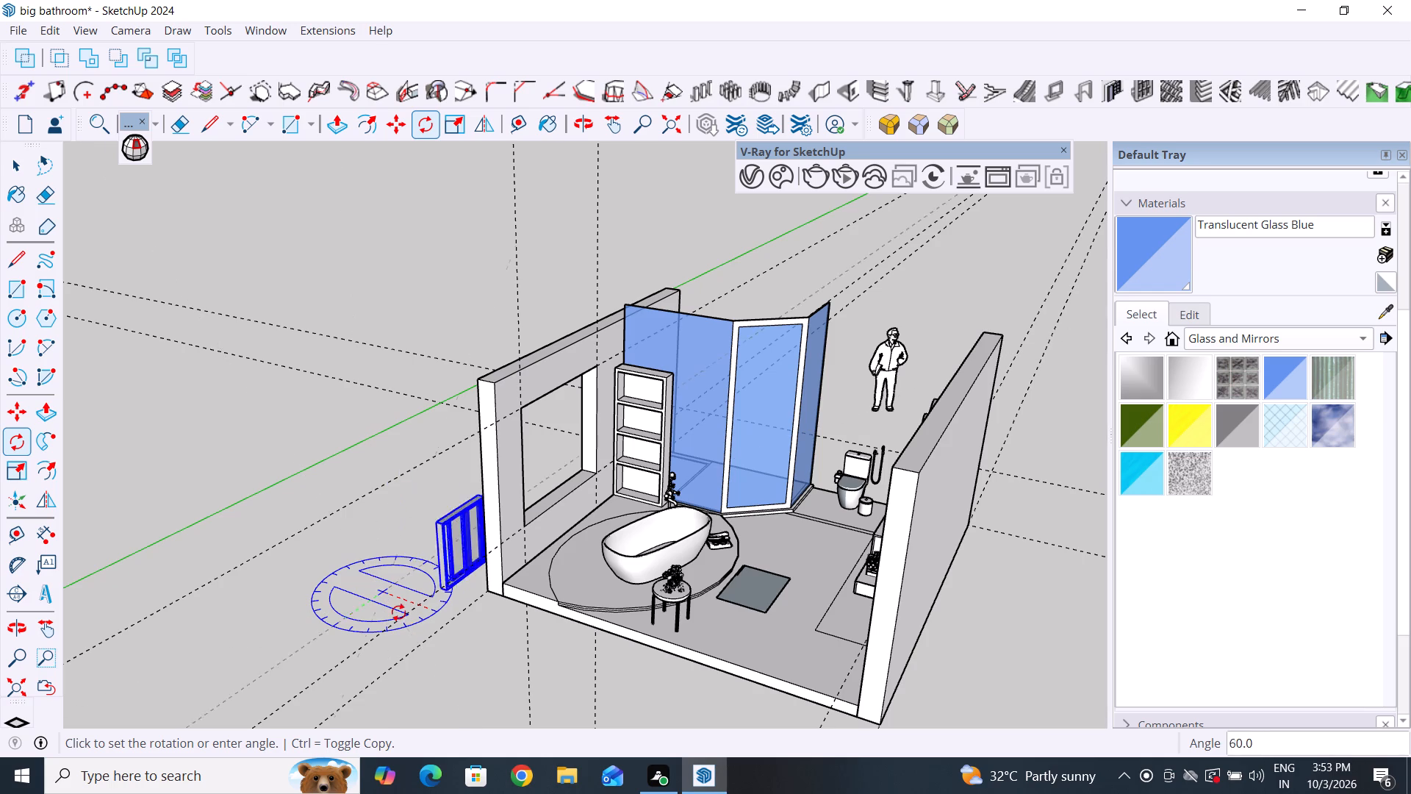
pyautogui.click(332, 637)
pyautogui.click(20, 164)
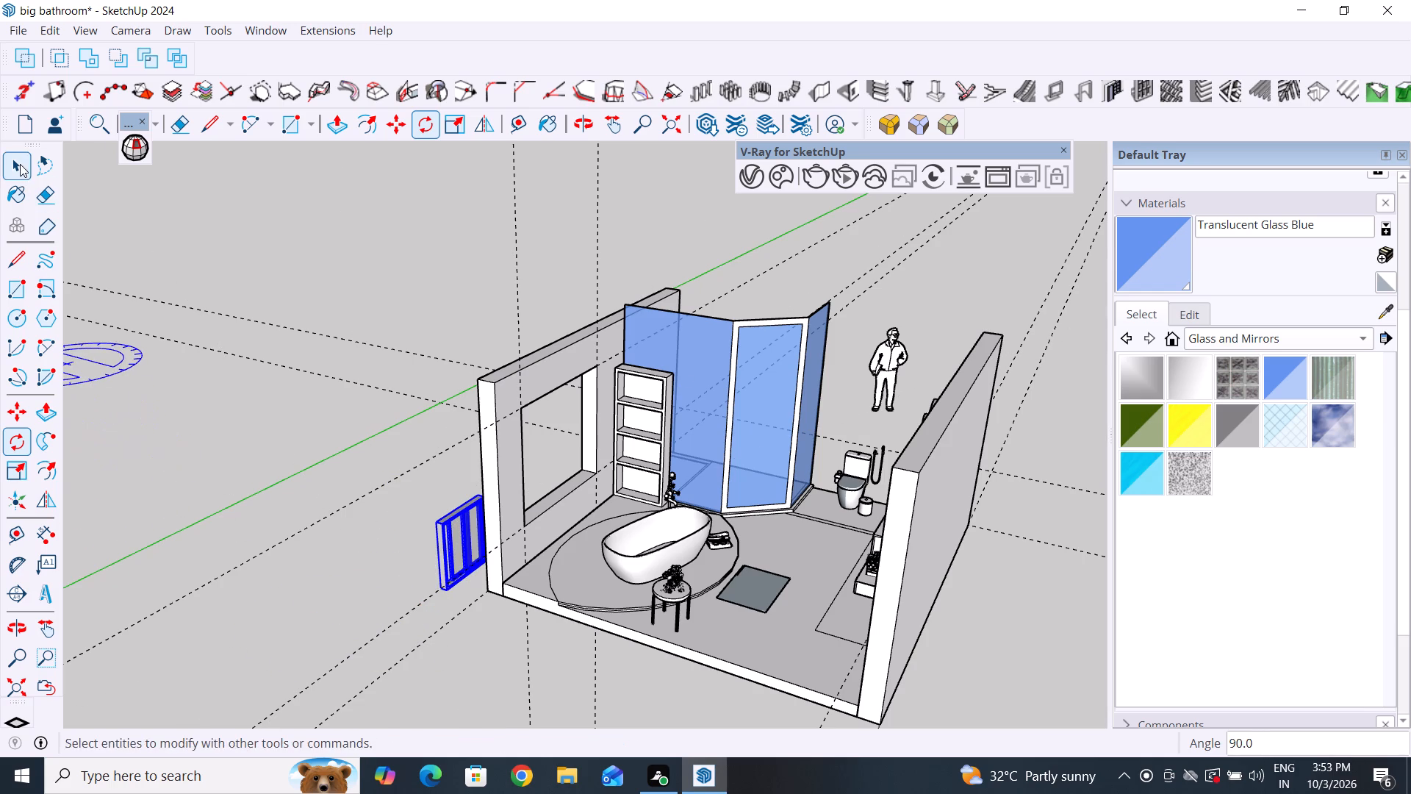
pyautogui.click(236, 452)
# Move the window by its bottom front corner onto the near bottom corner of the wall opening behind the bathtub.
pyautogui.click(423, 569)
pyautogui.click(442, 573)
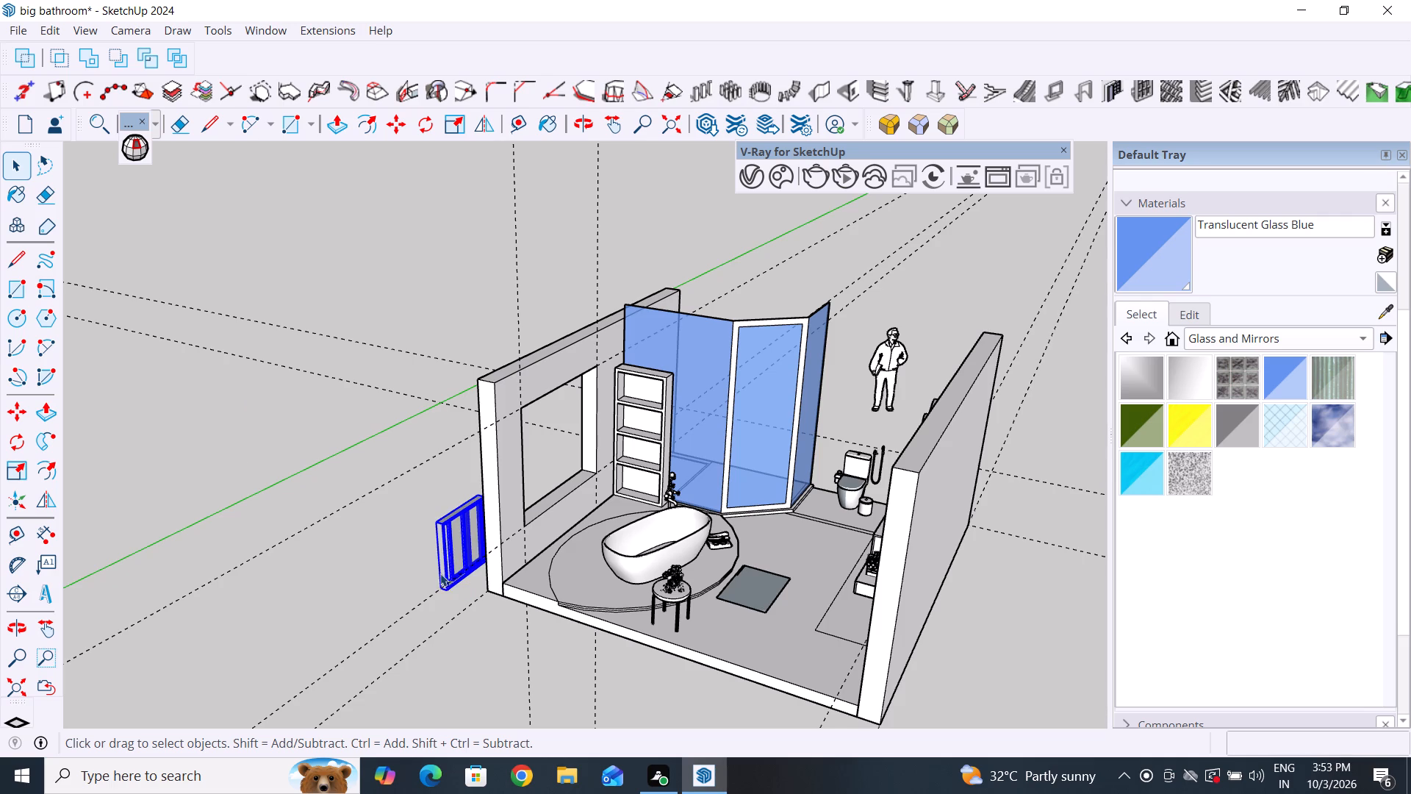
pyautogui.scroll(6, 484, 598)
pyautogui.moveTo(481, 578); pyautogui.dragTo(437, 504, button='middle')
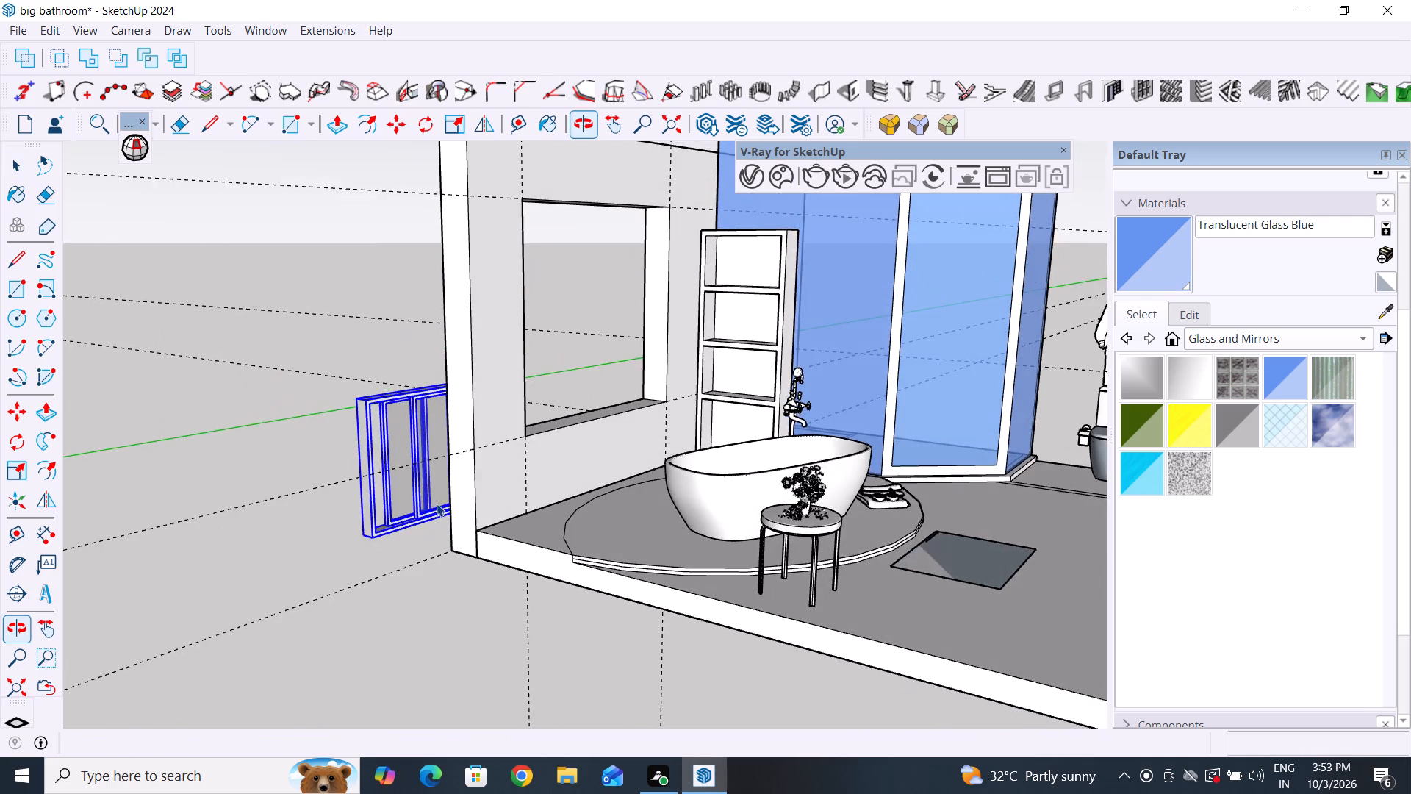
pyautogui.scroll(4, 432, 492)
pyautogui.press('m')
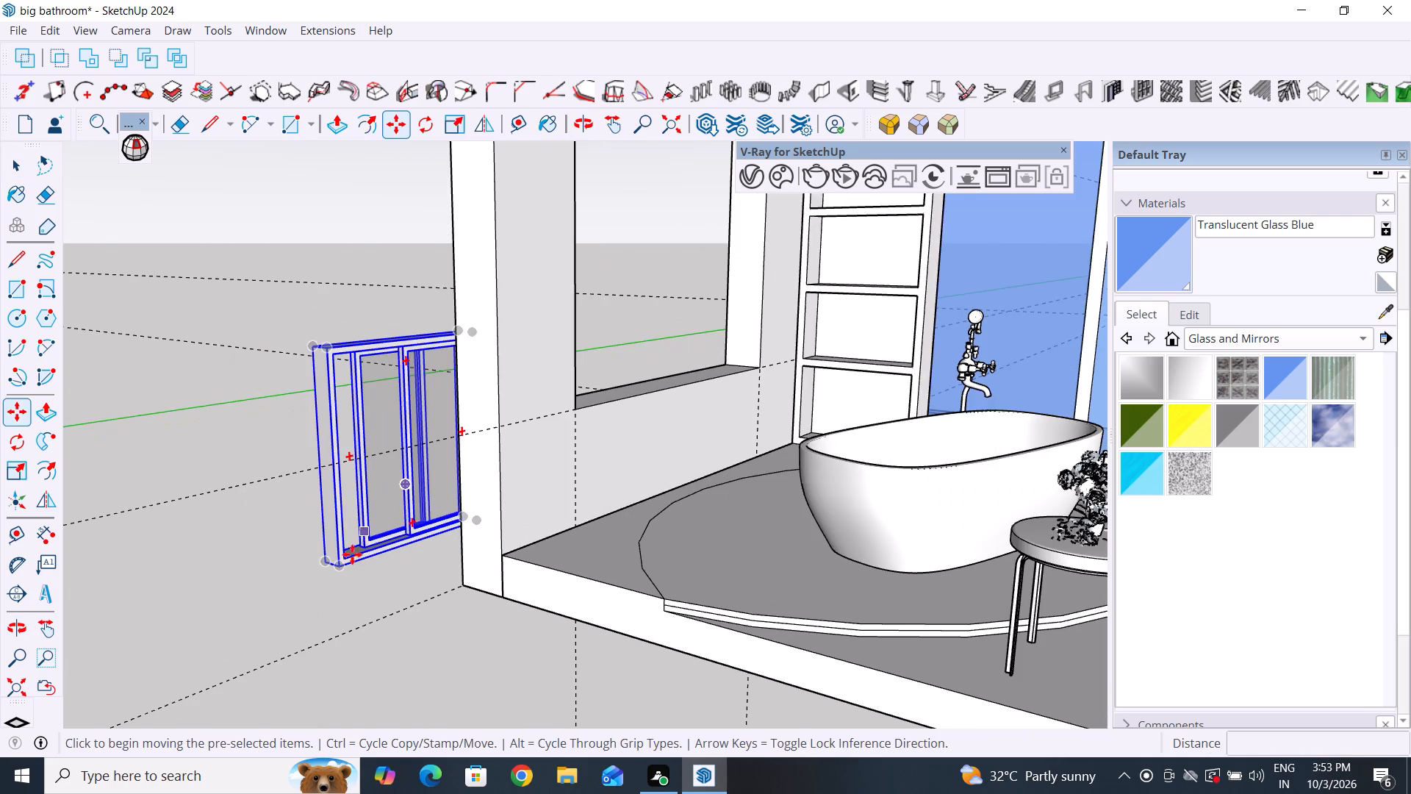
pyautogui.click(344, 563)
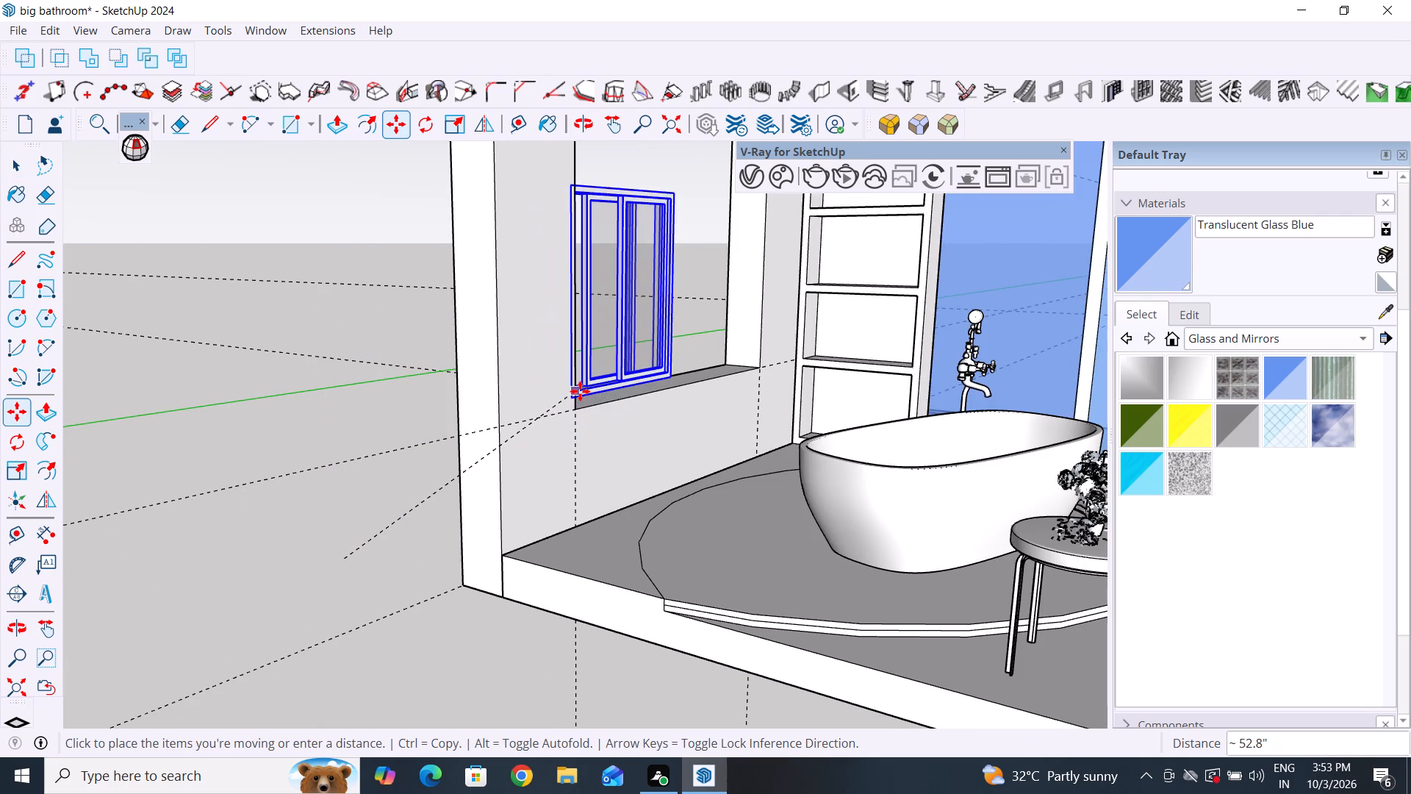
pyautogui.click(582, 412)
pyautogui.scroll(-4, 406, 380)
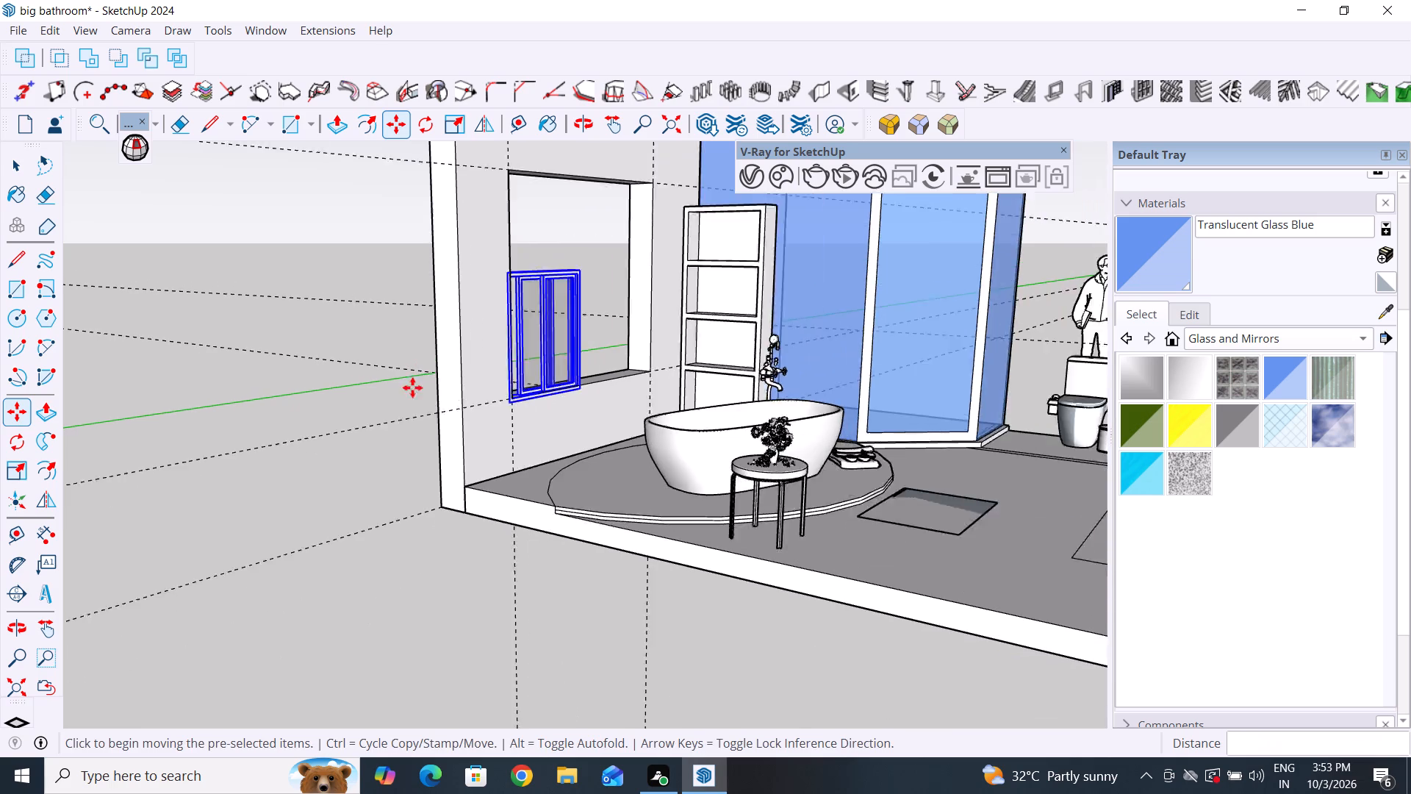
pyautogui.moveTo(414, 433); pyautogui.dragTo(288, 502, button='middle')
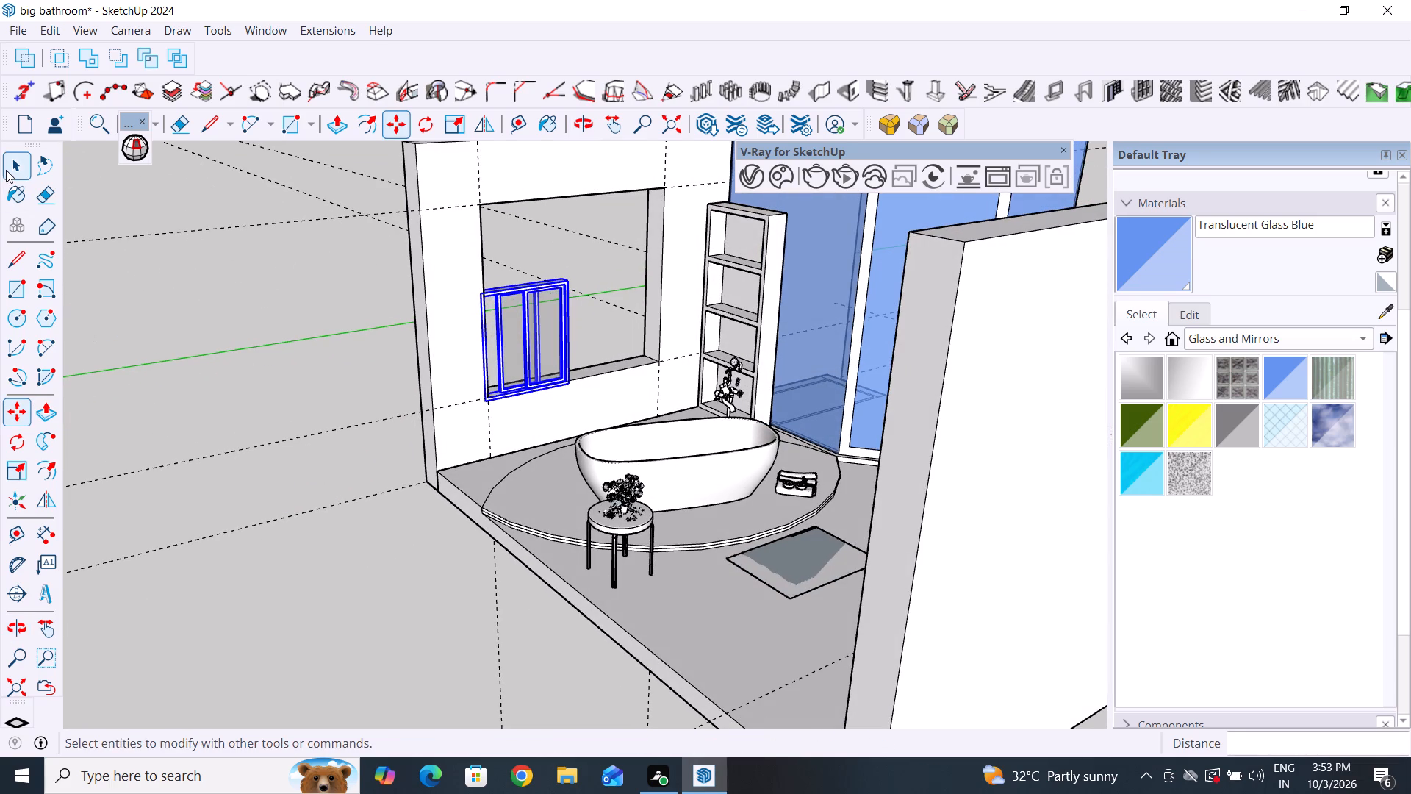
pyautogui.click(6, 170)
pyautogui.click(269, 369)
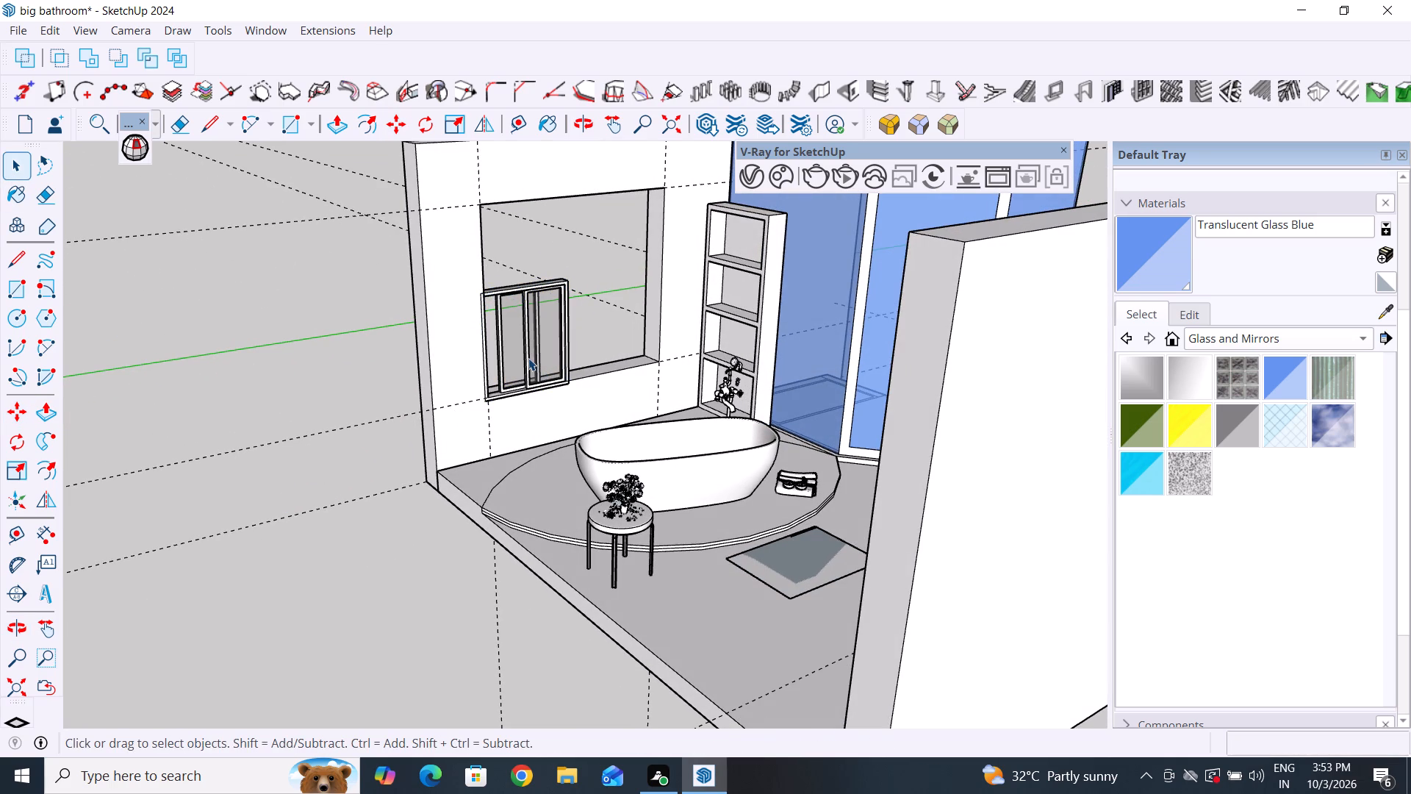
# Scale the window uniformly by about 1.73 from its top corner to match the height of the opening.
pyautogui.click(527, 357)
pyautogui.press('s')
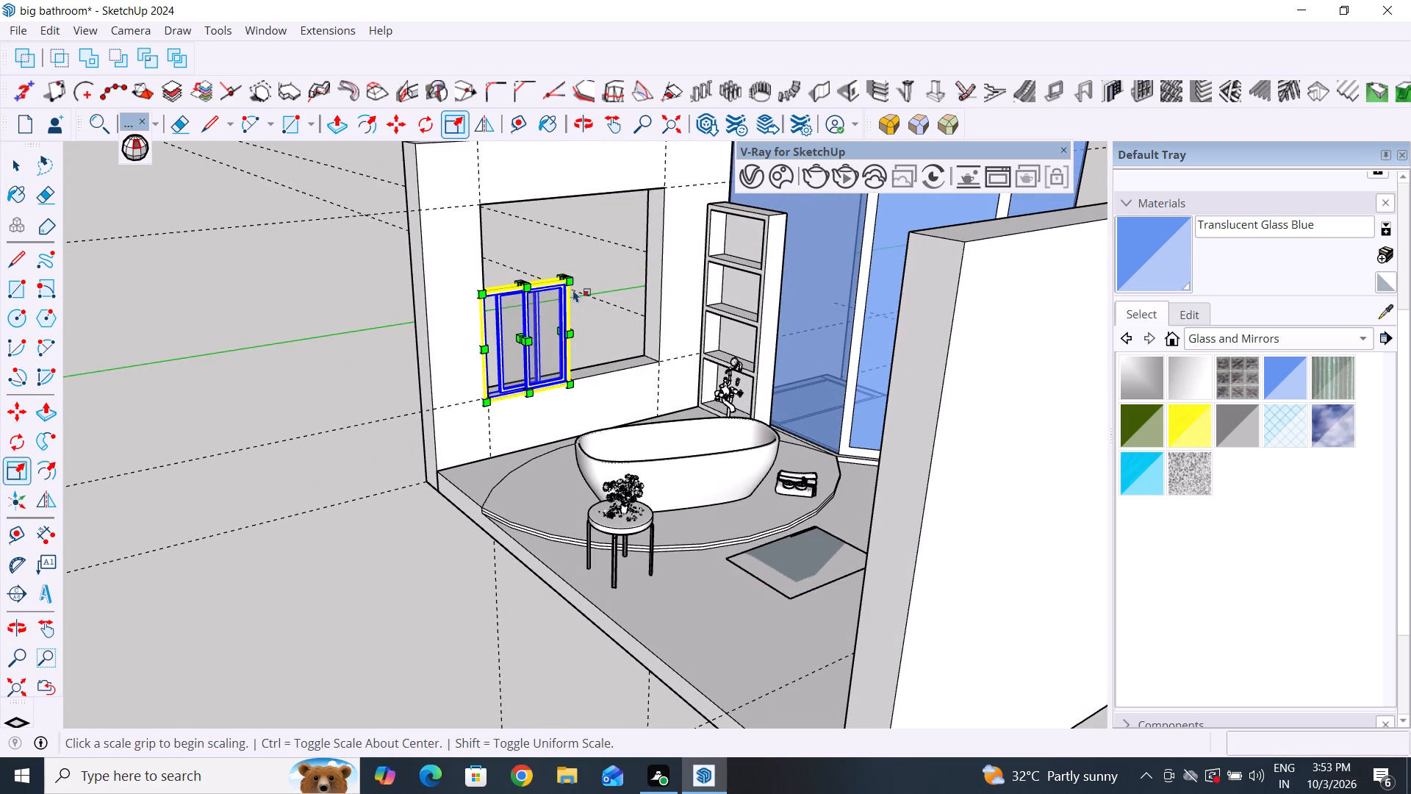
pyautogui.click(574, 281)
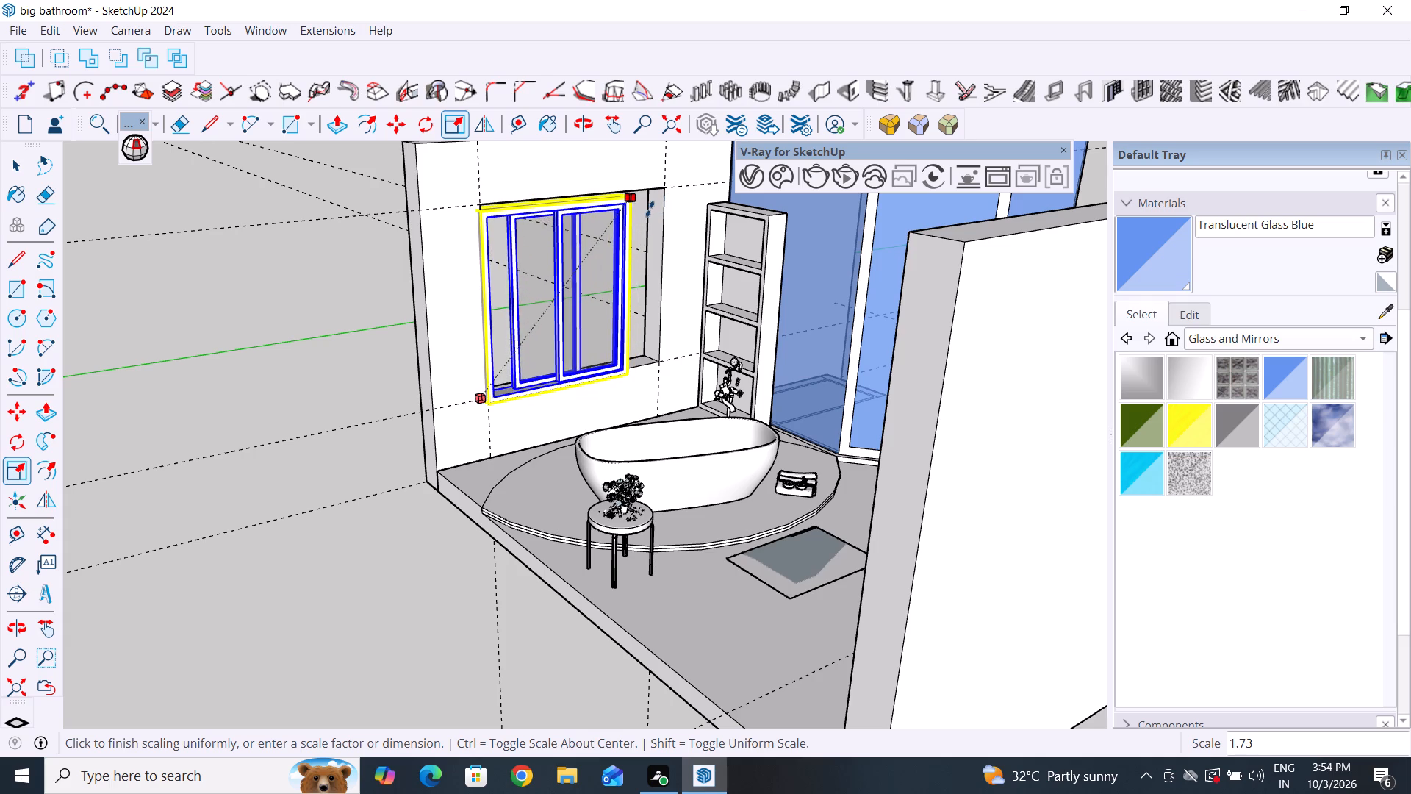
pyautogui.click(649, 208)
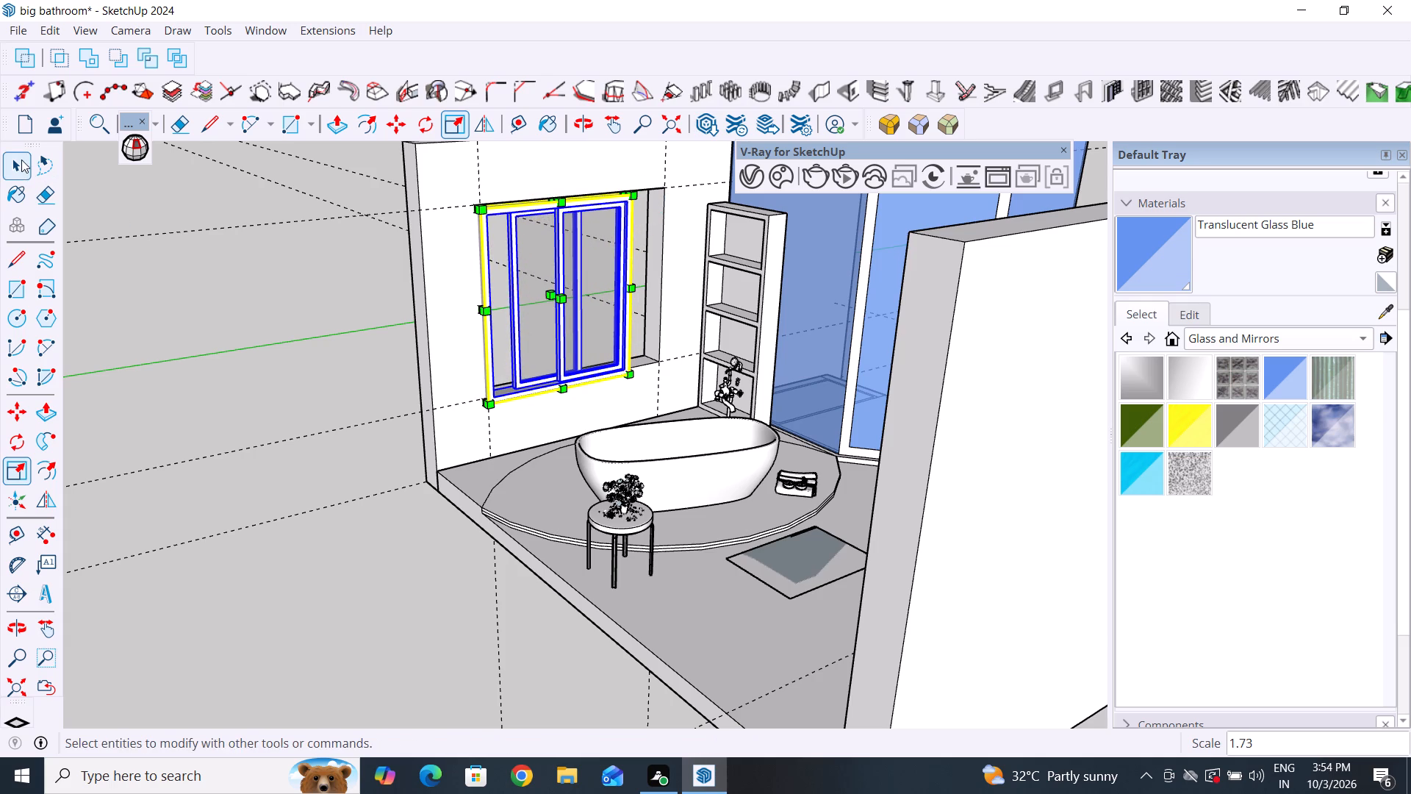
pyautogui.click(21, 160)
pyautogui.click(222, 281)
# Scale the window along the red axis by about 1.28 to reach the far side edge of the wall opening.
pyautogui.moveTo(617, 417); pyautogui.dragTo(481, 501, button='middle')
pyautogui.scroll(3, 612, 260)
pyautogui.click(696, 296)
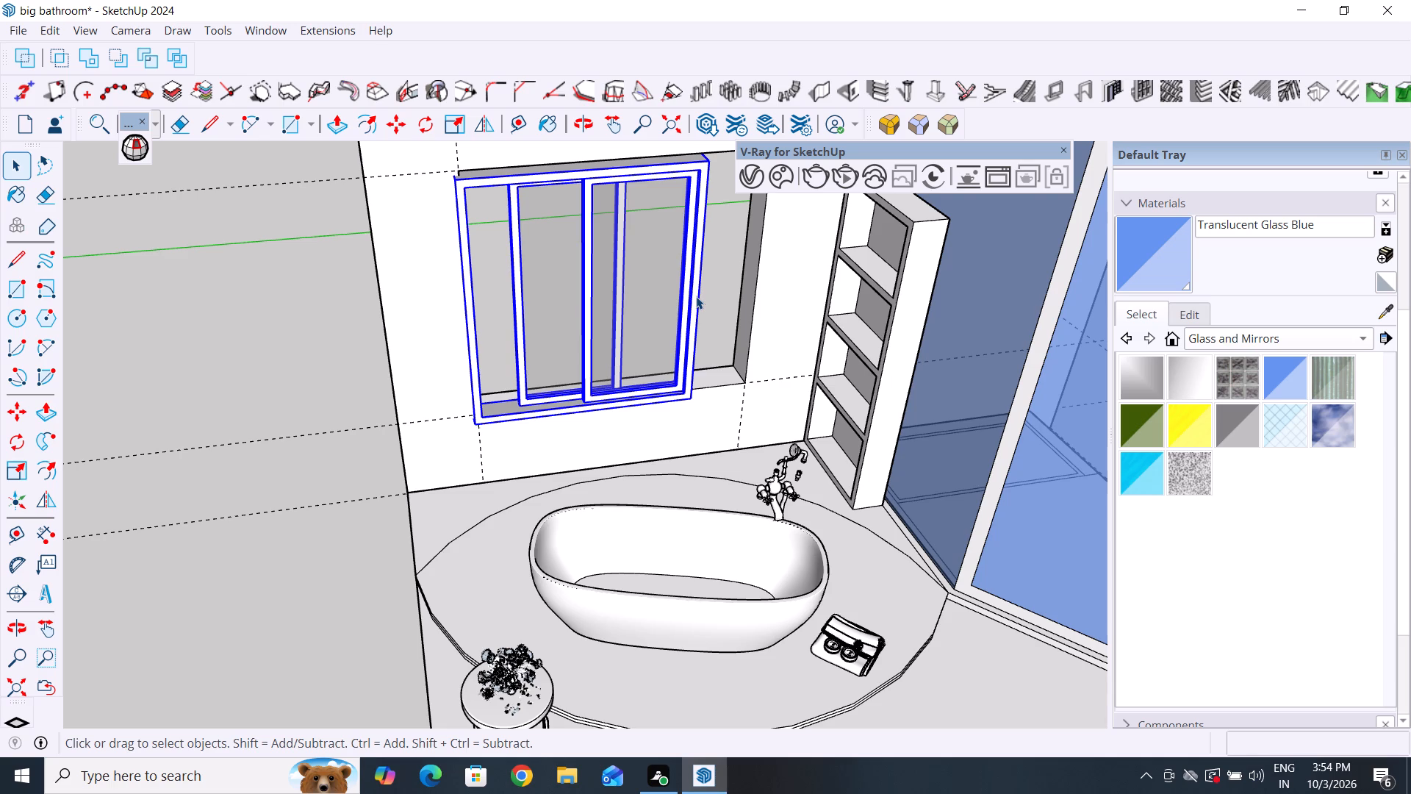
pyautogui.press('s')
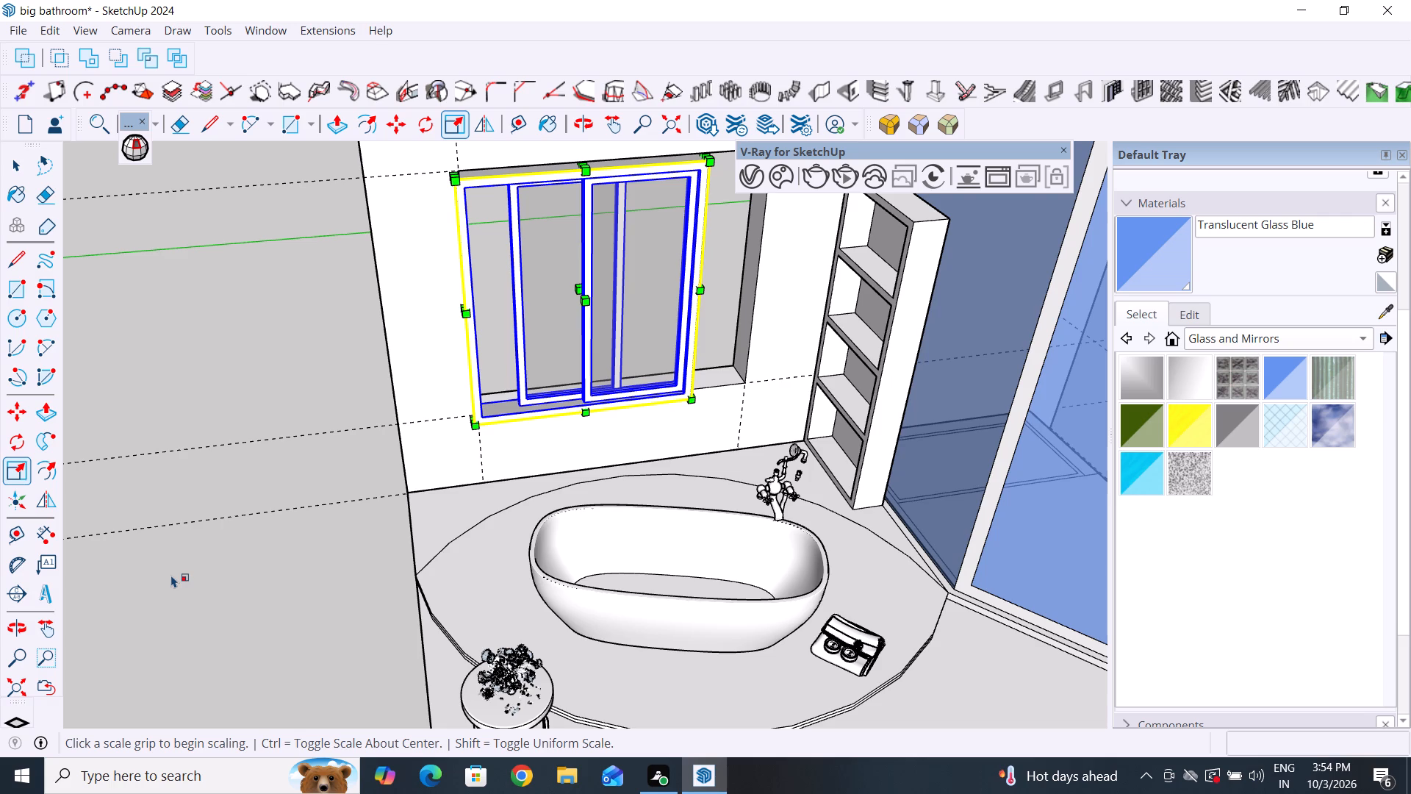
pyautogui.scroll(3, 453, 316)
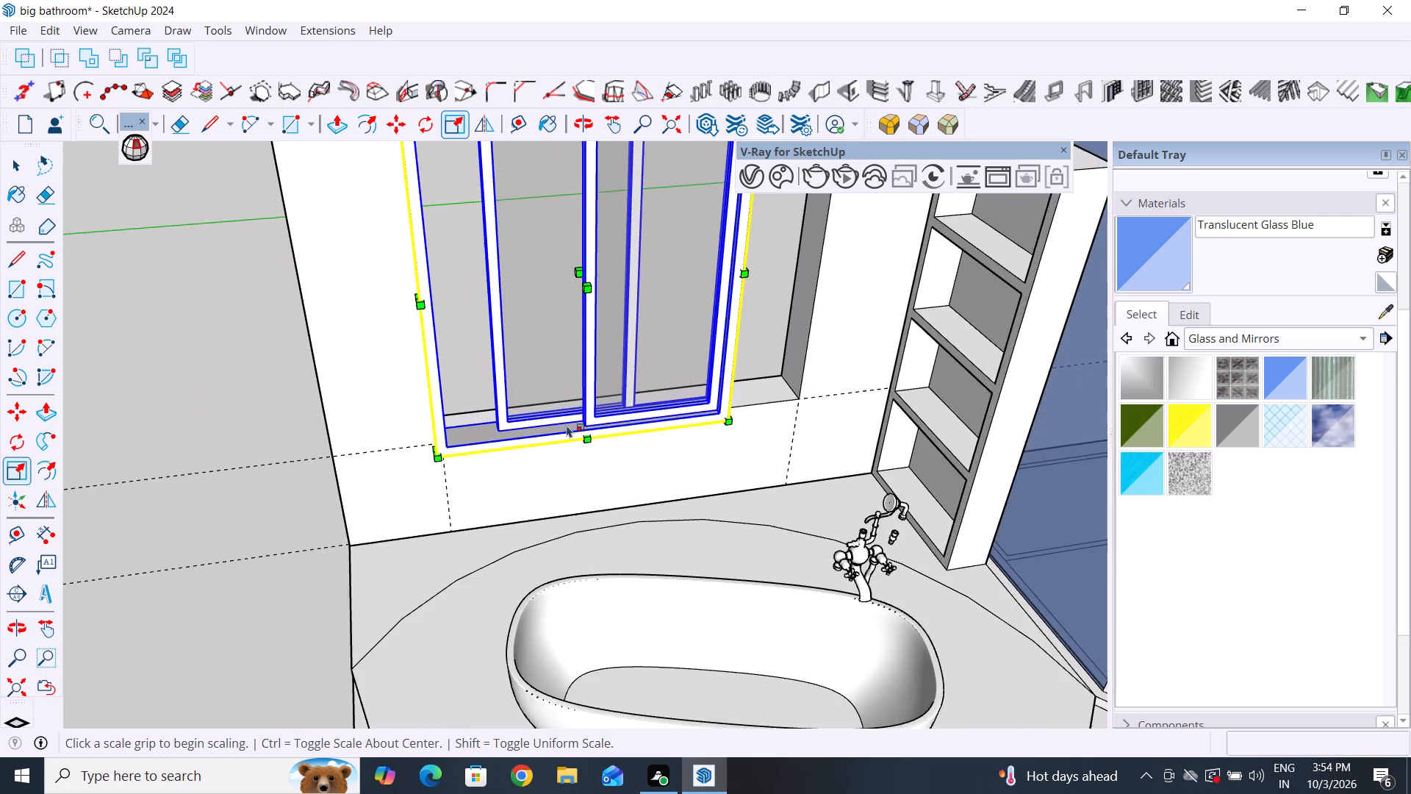
pyautogui.scroll(-4, 446, 501)
pyautogui.moveTo(647, 388); pyautogui.dragTo(416, 287, button='middle')
pyautogui.moveTo(692, 398); pyautogui.dragTo(697, 424, button='middle')
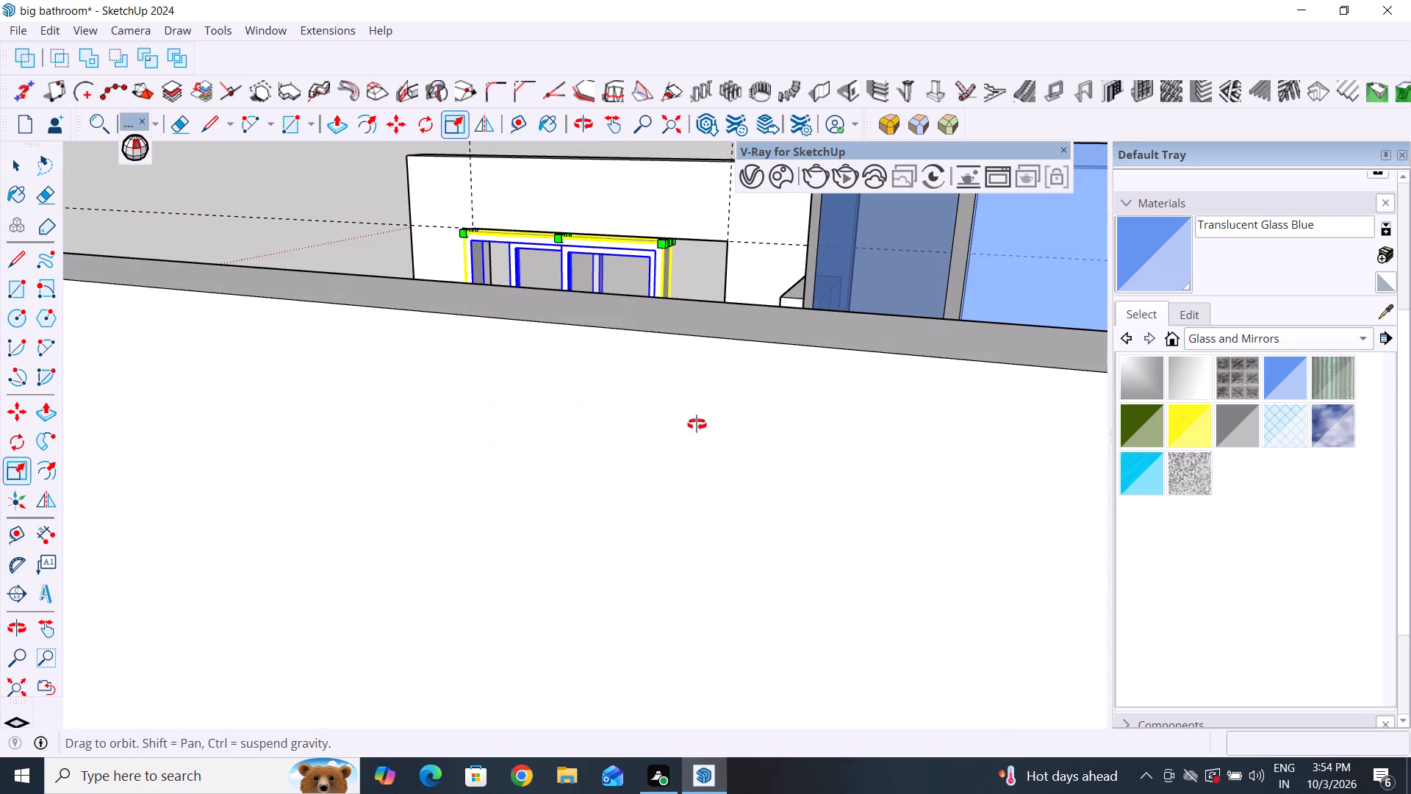
pyautogui.moveTo(697, 424); pyautogui.dragTo(714, 487, button='middle')
pyautogui.scroll(1, 655, 246)
pyautogui.scroll(-2, 565, 420)
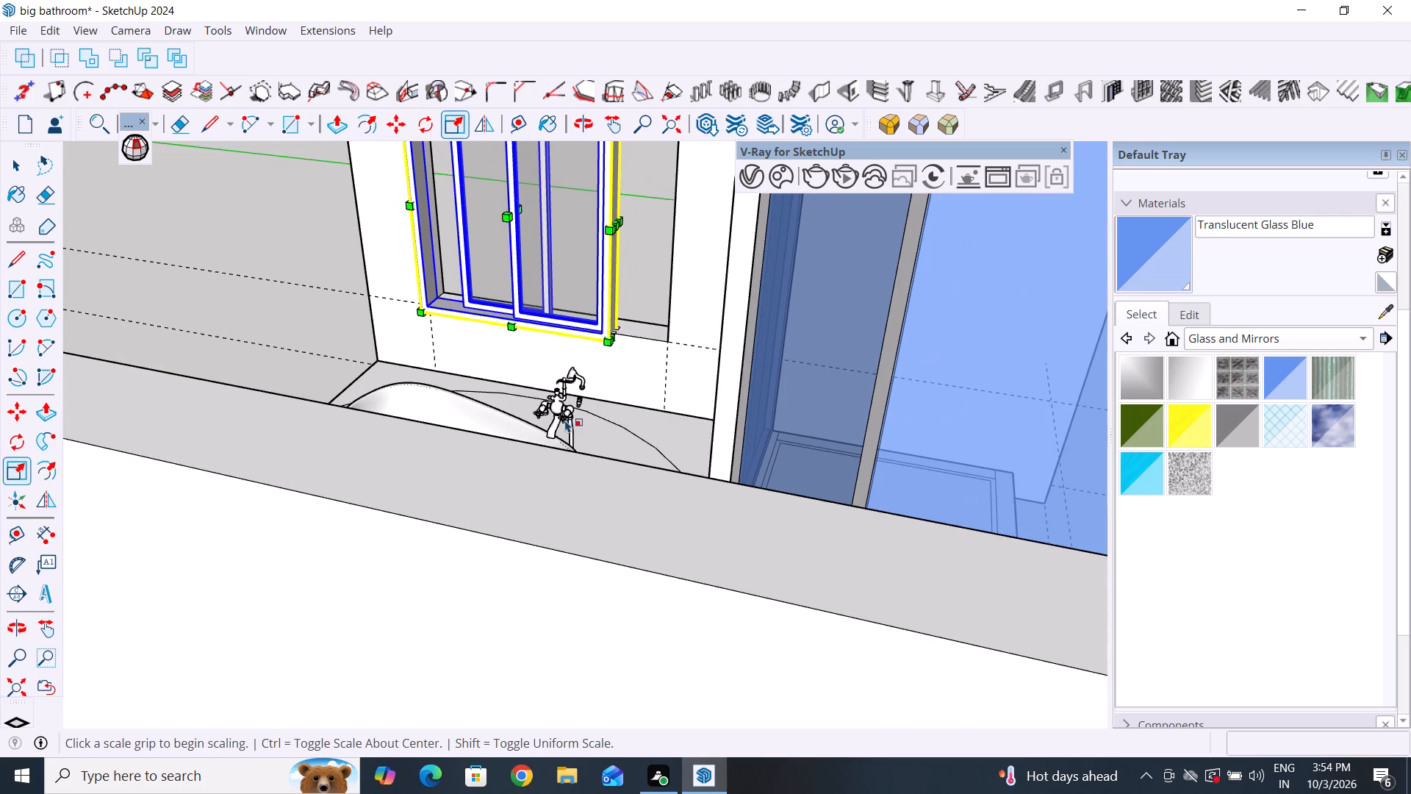
pyautogui.scroll(-1, 487, 481)
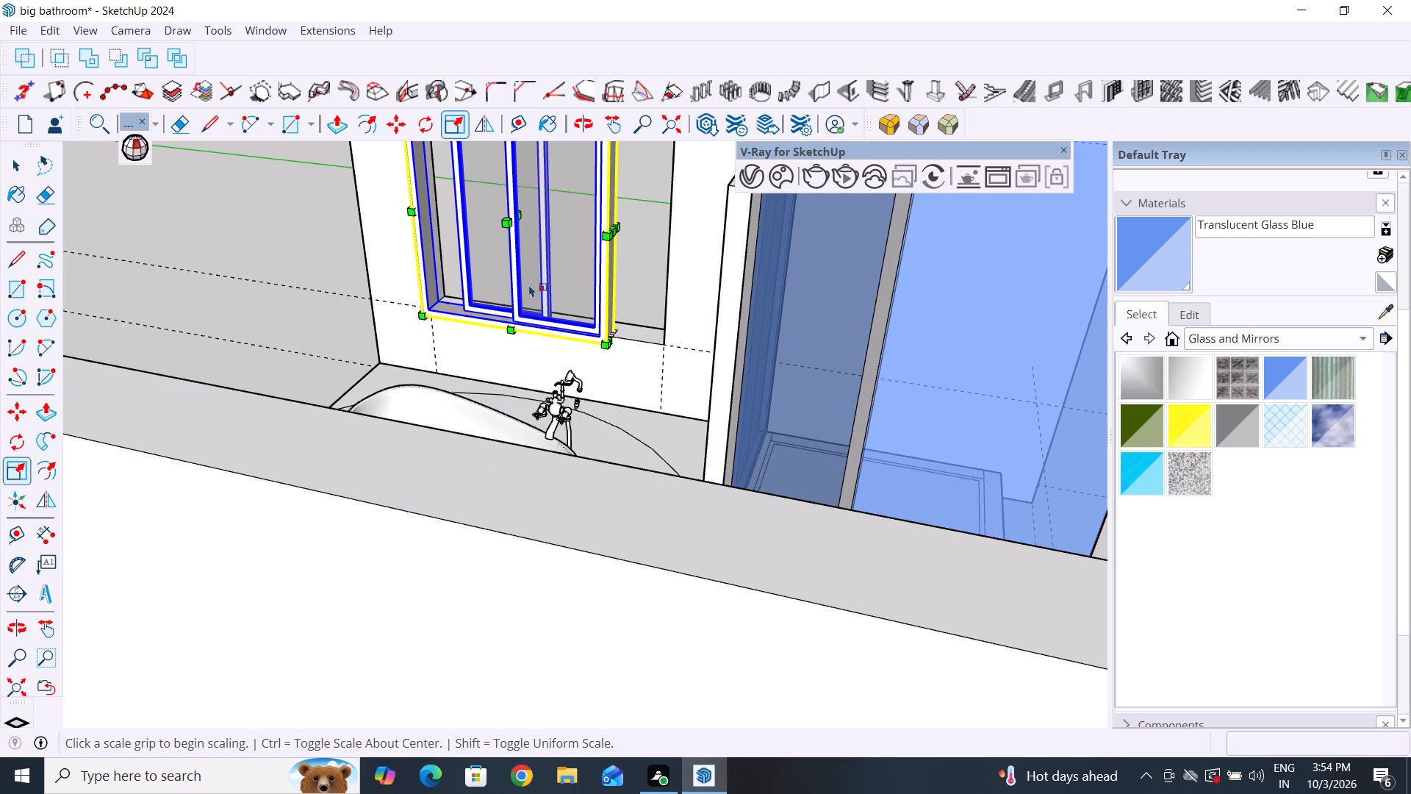
pyautogui.scroll(-6, 517, 408)
pyautogui.scroll(3, 556, 157)
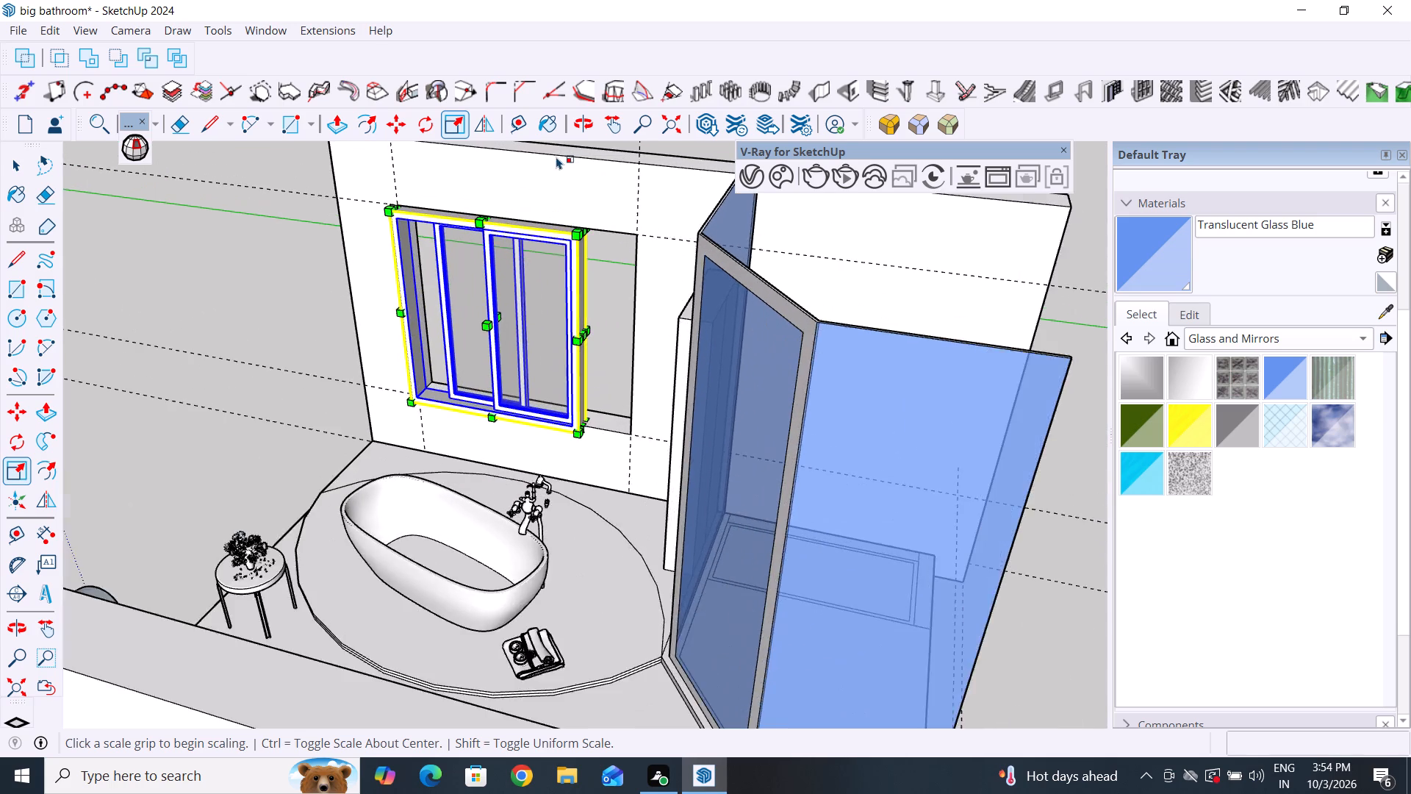
pyautogui.scroll(1, 556, 157)
pyautogui.scroll(6, 606, 343)
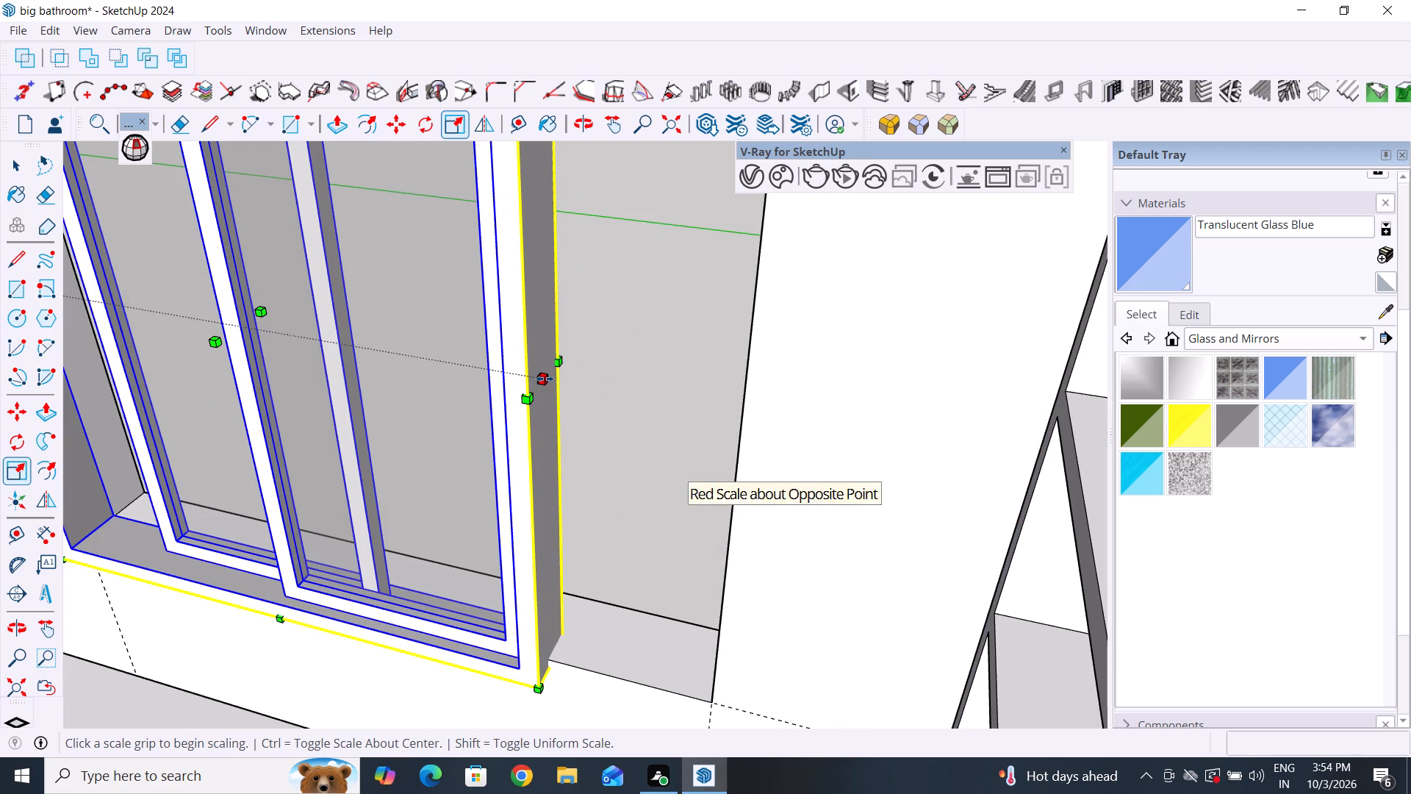
pyautogui.click(545, 379)
pyautogui.click(744, 421)
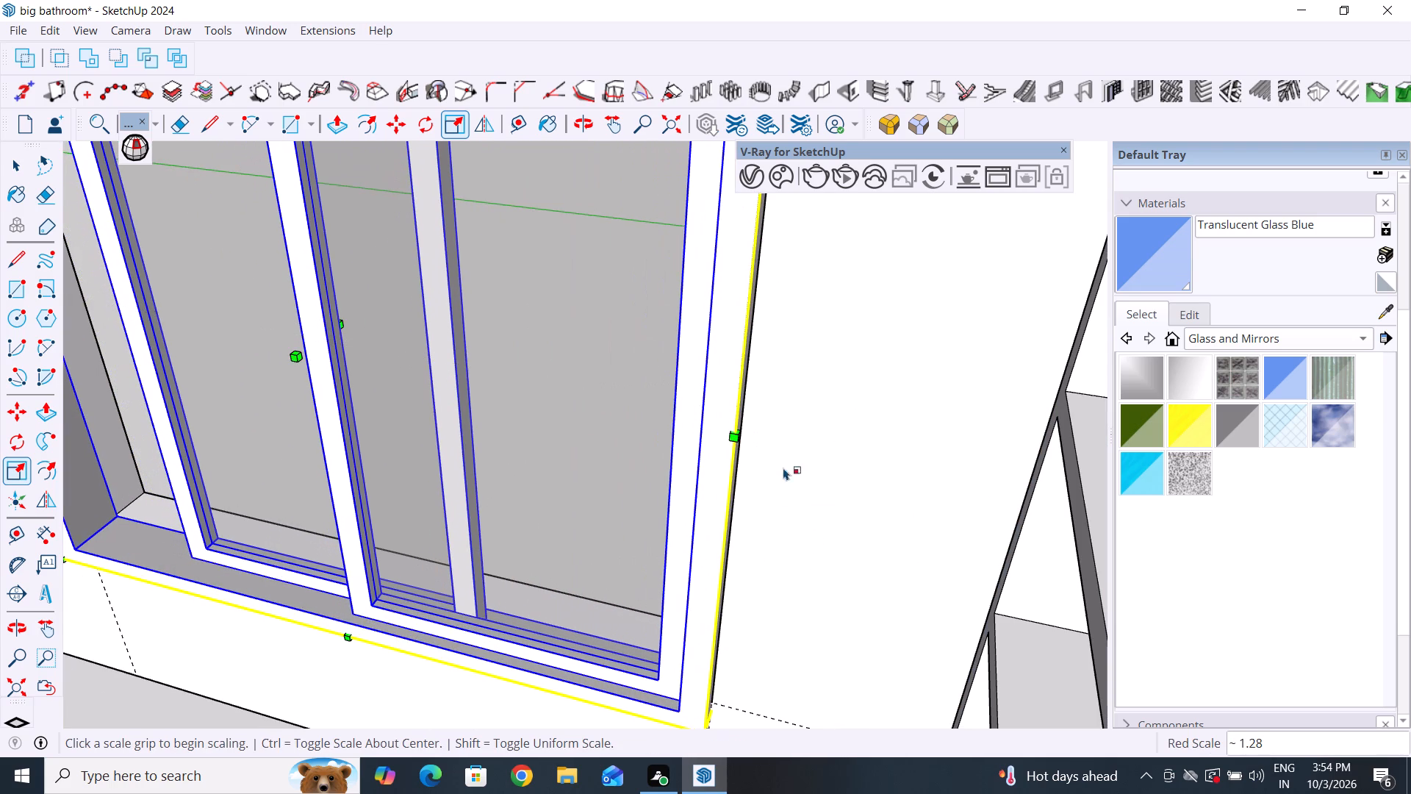
# Stretch the window slightly along the blue axis from its top centre up to the opening's top edge.
pyautogui.scroll(-9, 811, 512)
pyautogui.moveTo(592, 514); pyautogui.dragTo(785, 318, button='middle')
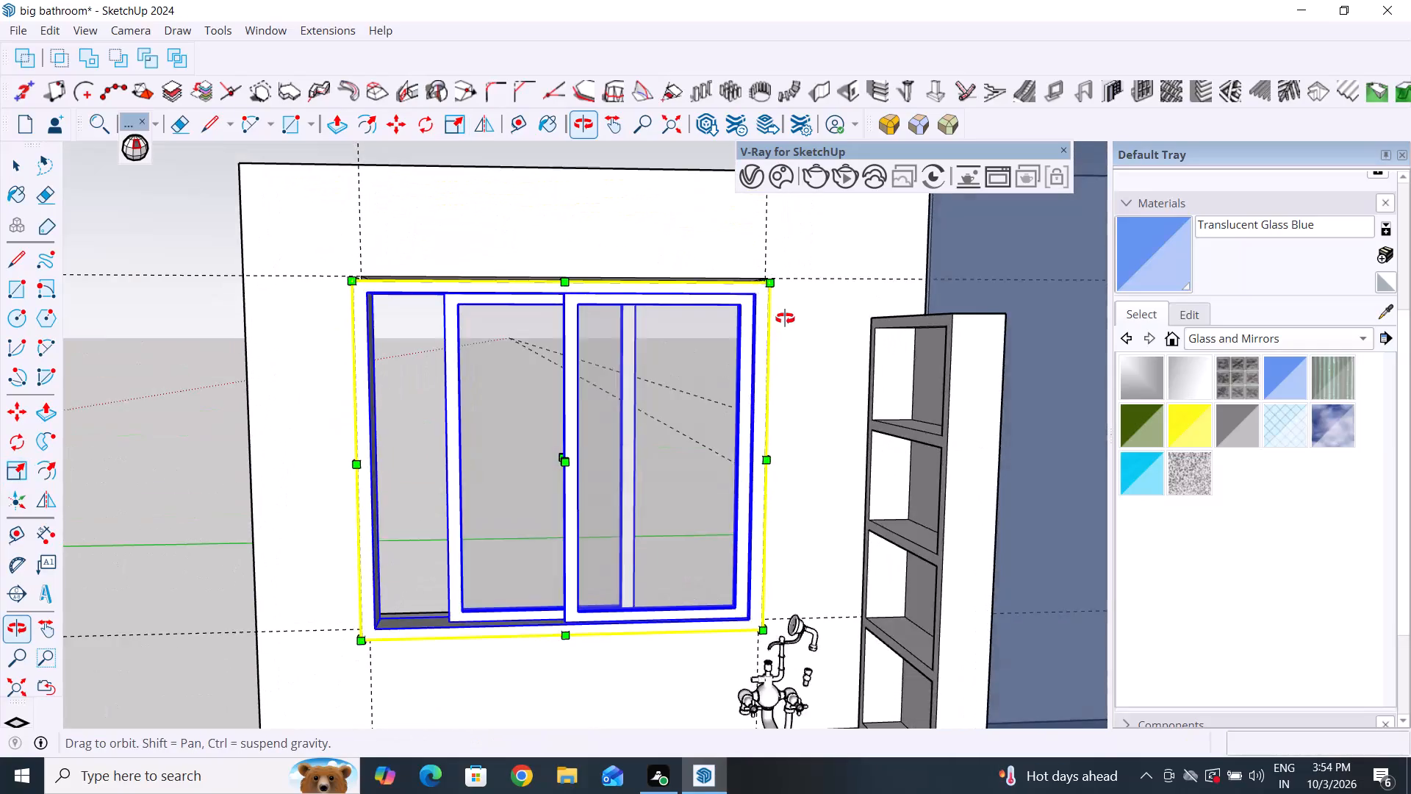
pyautogui.moveTo(785, 318); pyautogui.dragTo(786, 318, button='middle')
pyautogui.scroll(3, 564, 237)
pyautogui.moveTo(556, 277); pyautogui.dragTo(552, 335, button='middle')
pyautogui.scroll(5, 561, 290)
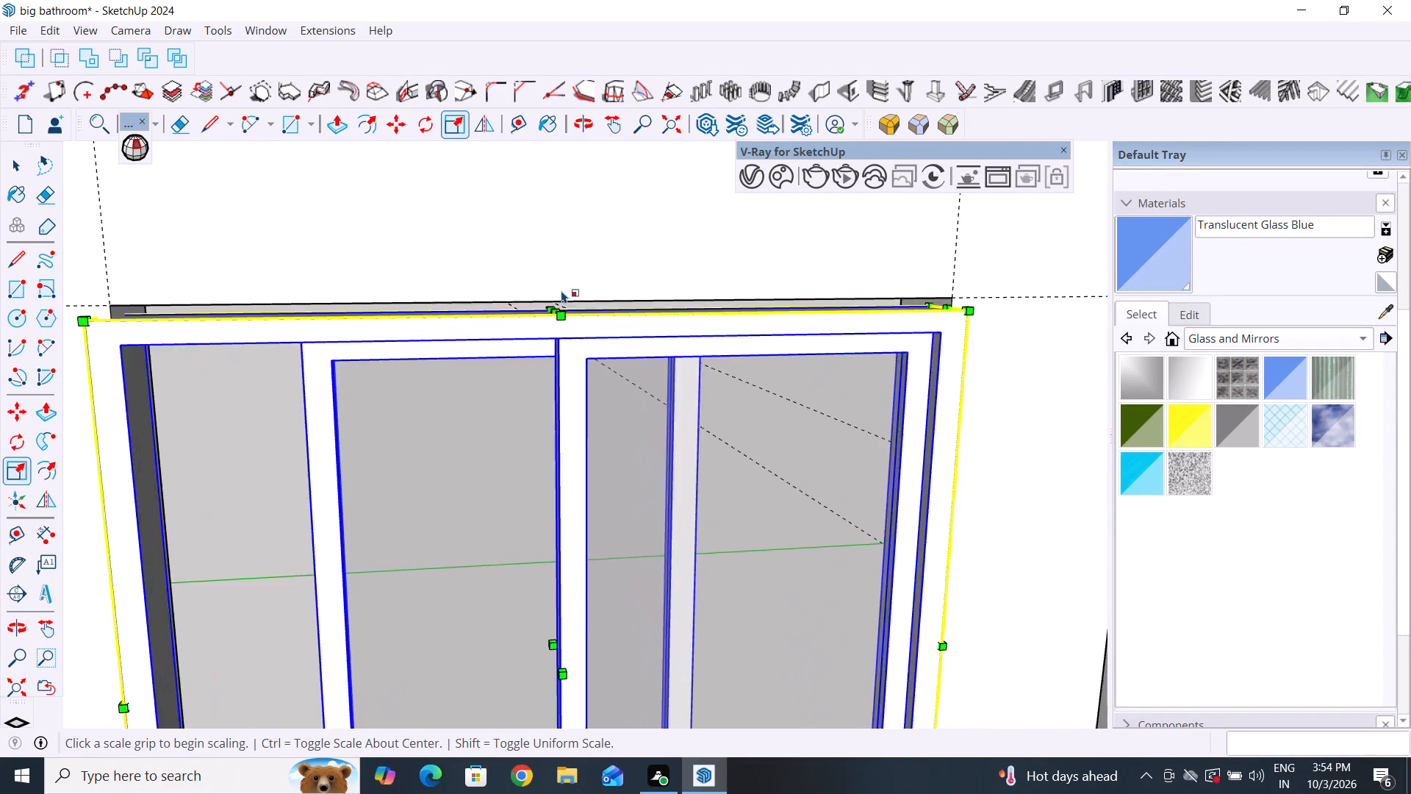
pyautogui.scroll(10, 561, 290)
pyautogui.click(543, 355)
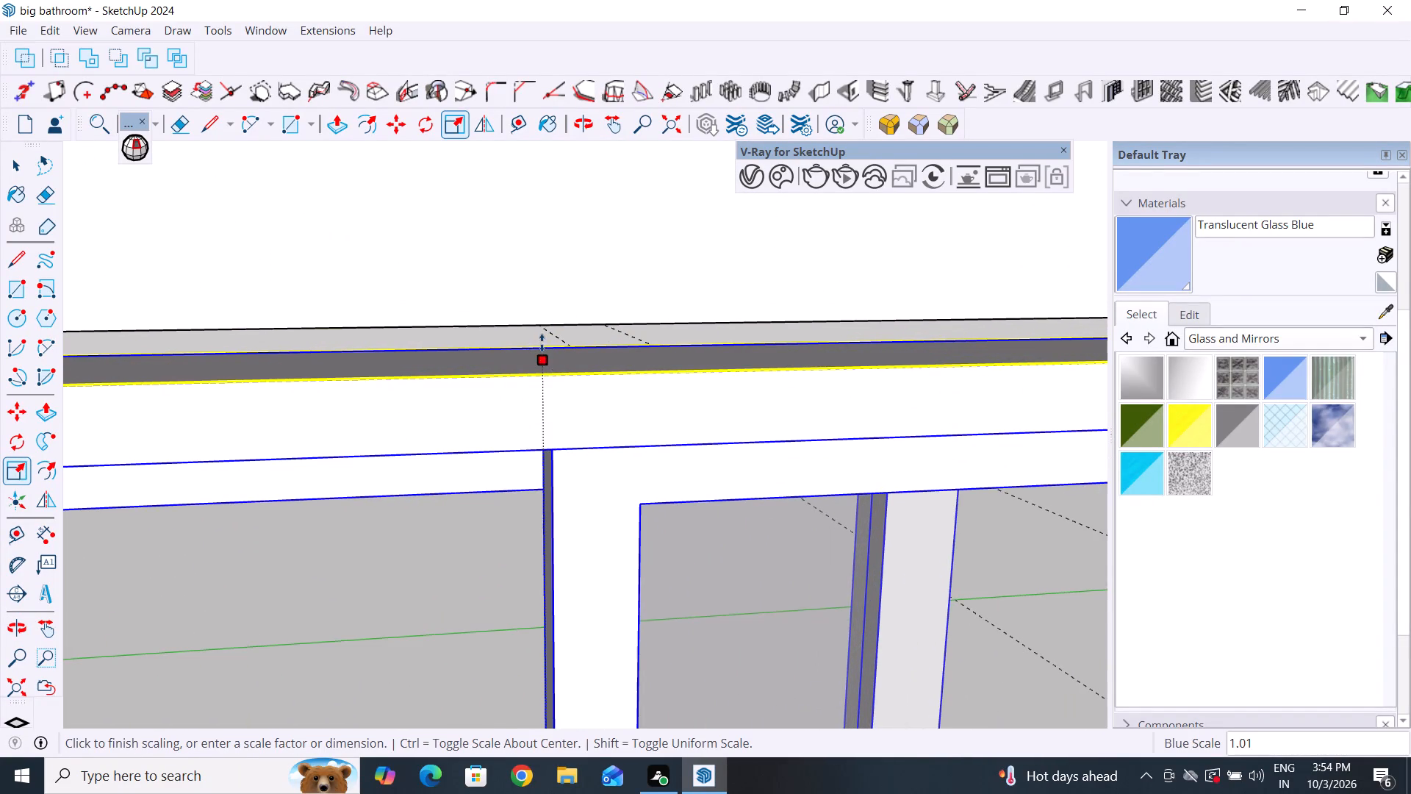
pyautogui.click(542, 329)
pyautogui.scroll(-8, 550, 451)
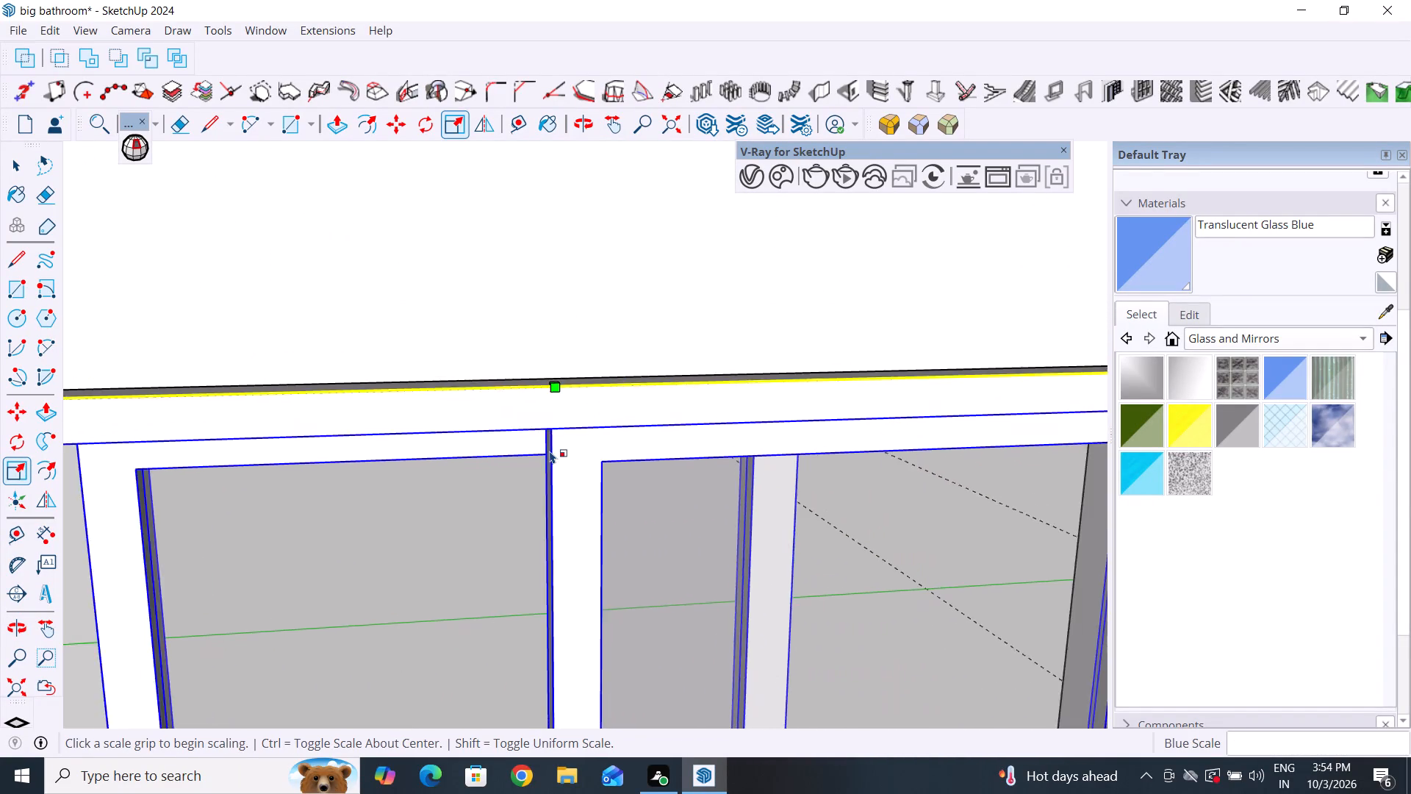
pyautogui.scroll(-16, 550, 451)
pyautogui.click(23, 160)
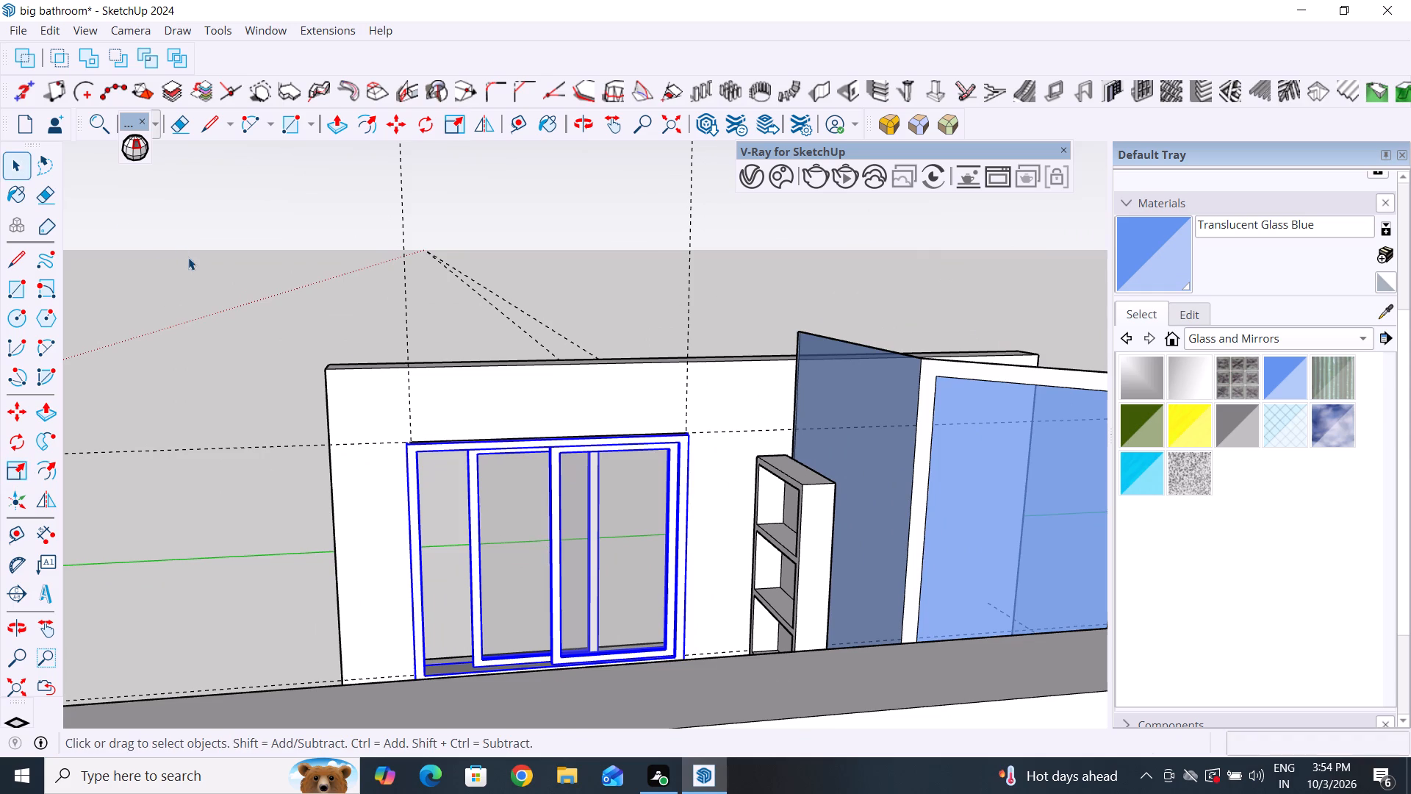
pyautogui.click(188, 257)
# Move the window up 2.0" along the blue axis from its bottom front corner.
pyautogui.scroll(-3, 600, 387)
pyautogui.moveTo(320, 551); pyautogui.dragTo(527, 550, button='middle')
pyautogui.scroll(9, 501, 638)
pyautogui.click(476, 611)
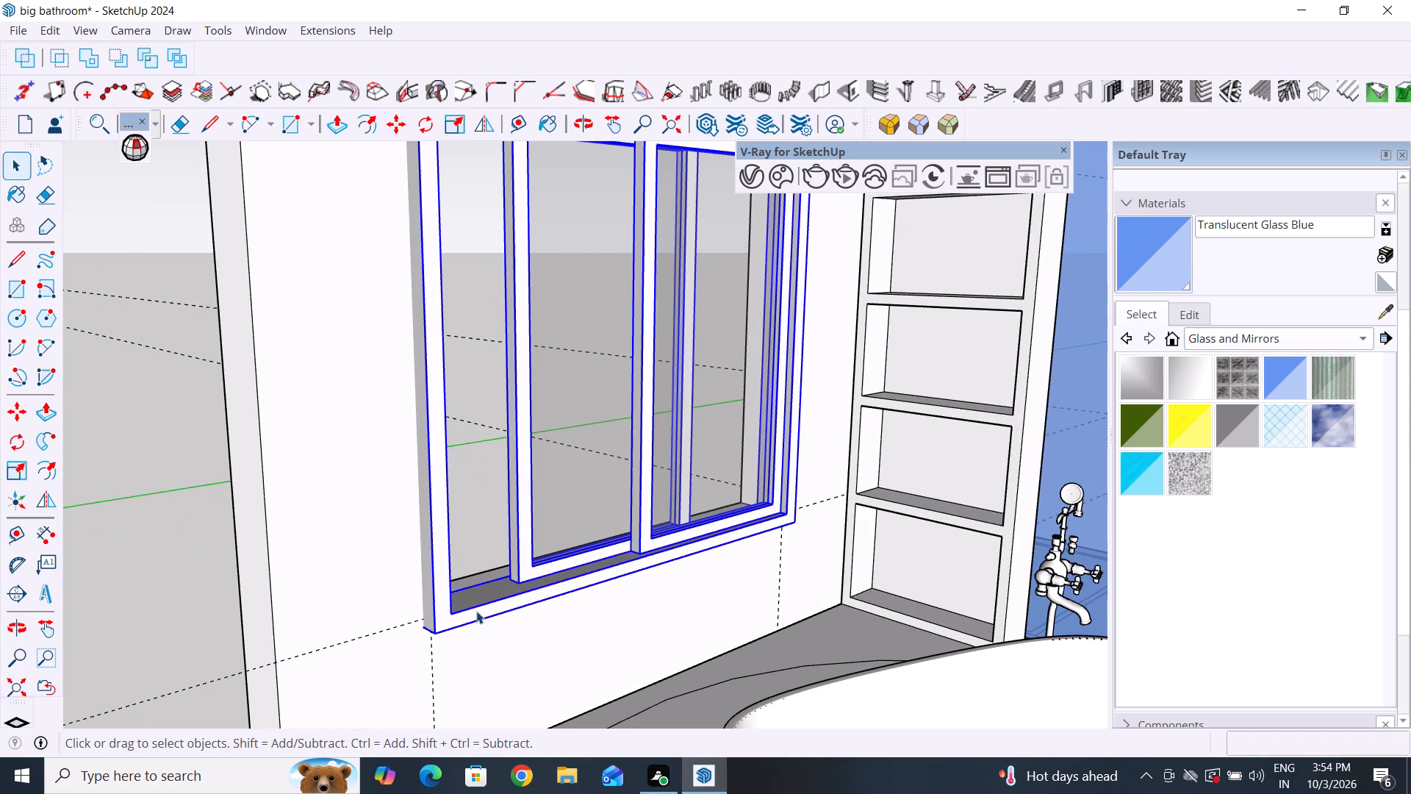
pyautogui.press('m')
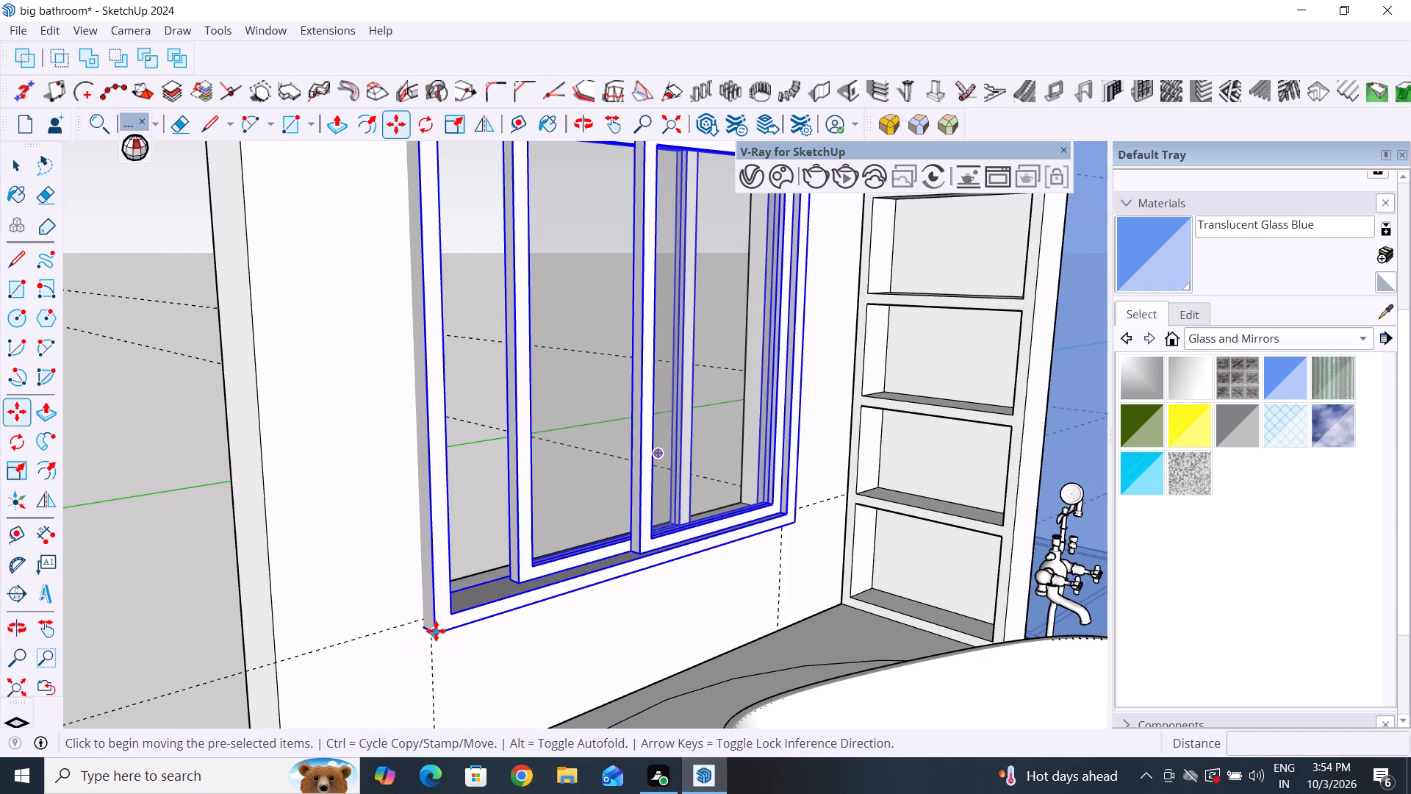
pyautogui.click(436, 631)
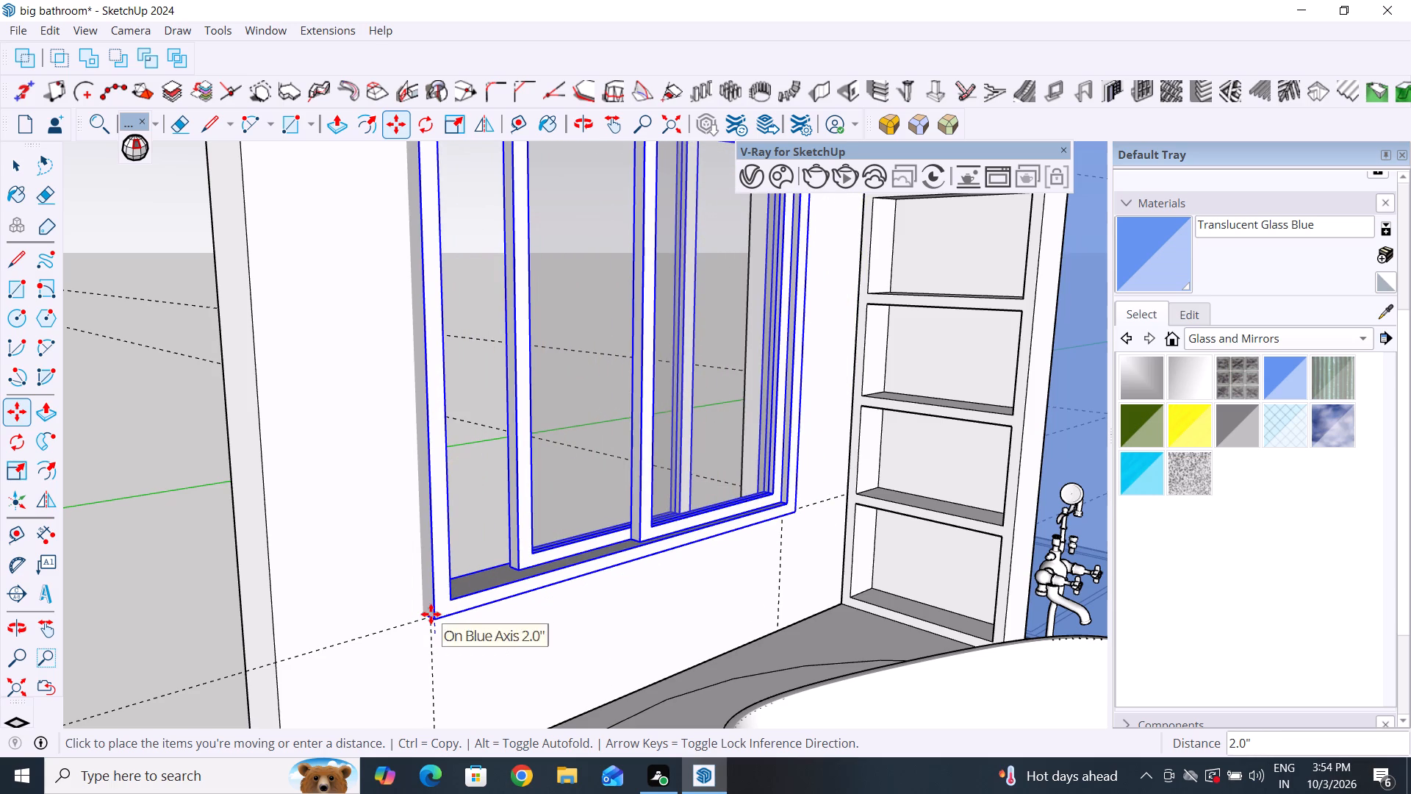
pyautogui.click(427, 612)
pyautogui.click(12, 169)
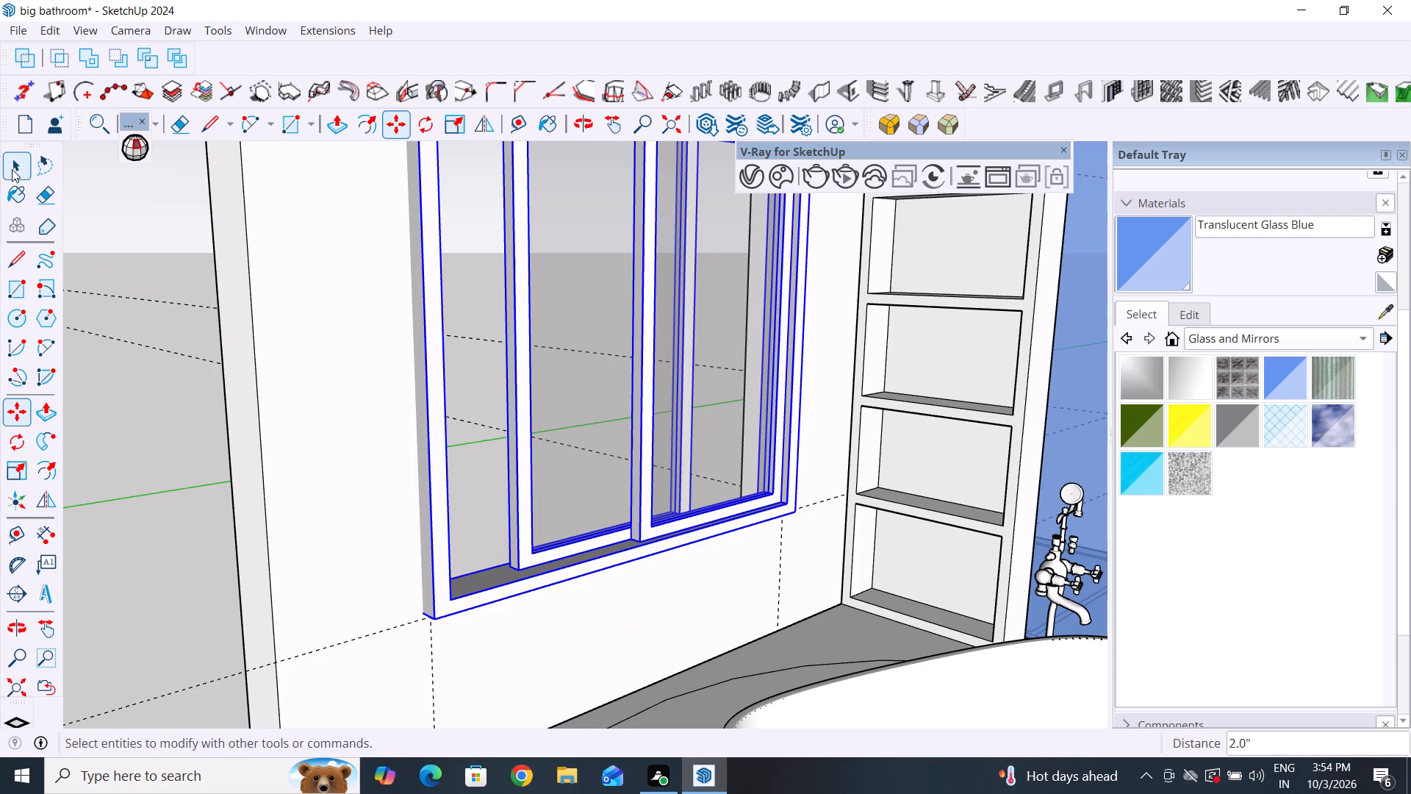
pyautogui.click(97, 394)
# From outside the wall, move the window about 0.8" by its bottom corner towards the opening's bottom corner.
pyautogui.scroll(-5, 268, 505)
pyautogui.moveTo(276, 554); pyautogui.dragTo(993, 569, button='middle')
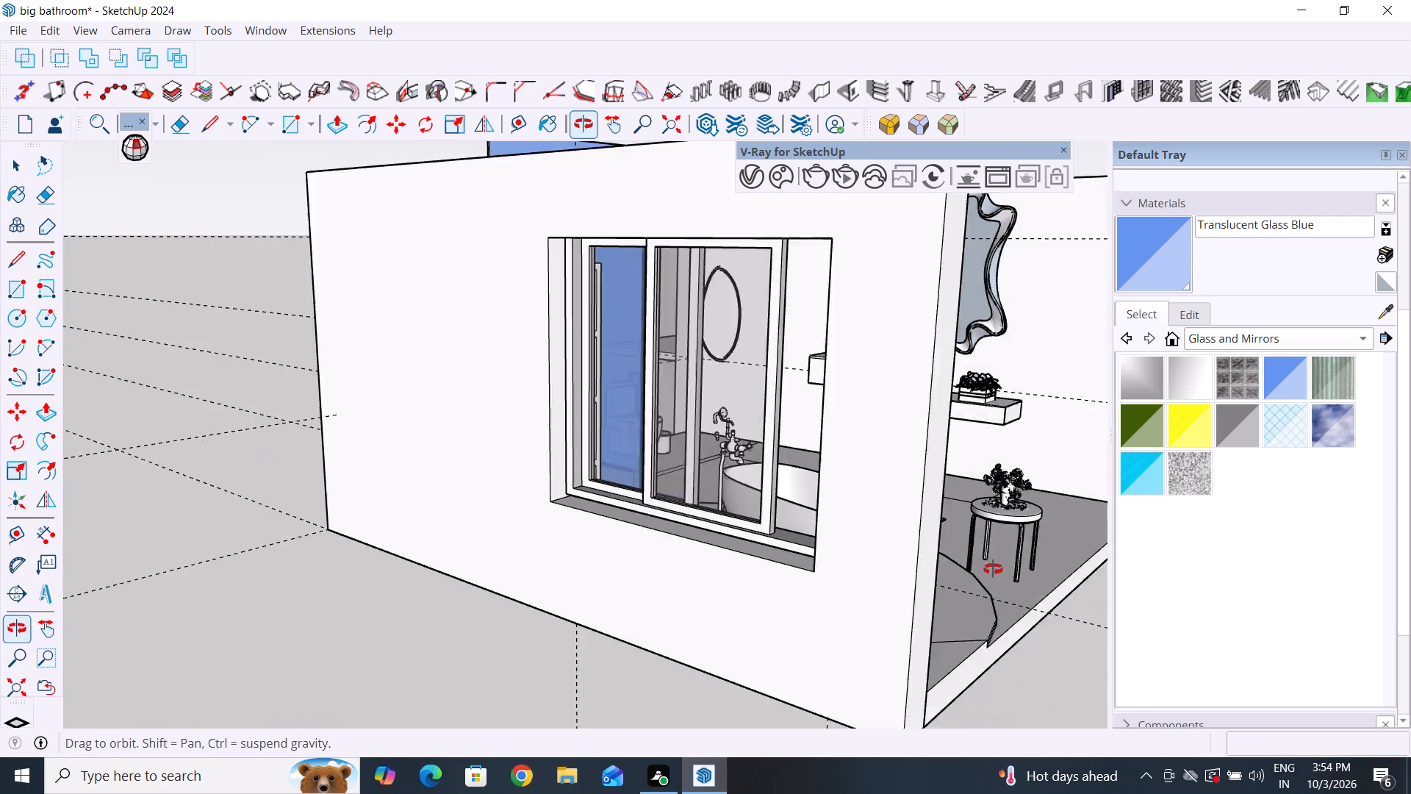
pyautogui.moveTo(993, 569); pyautogui.dragTo(1022, 633, button='middle')
pyautogui.scroll(4, 711, 511)
pyautogui.click(705, 509)
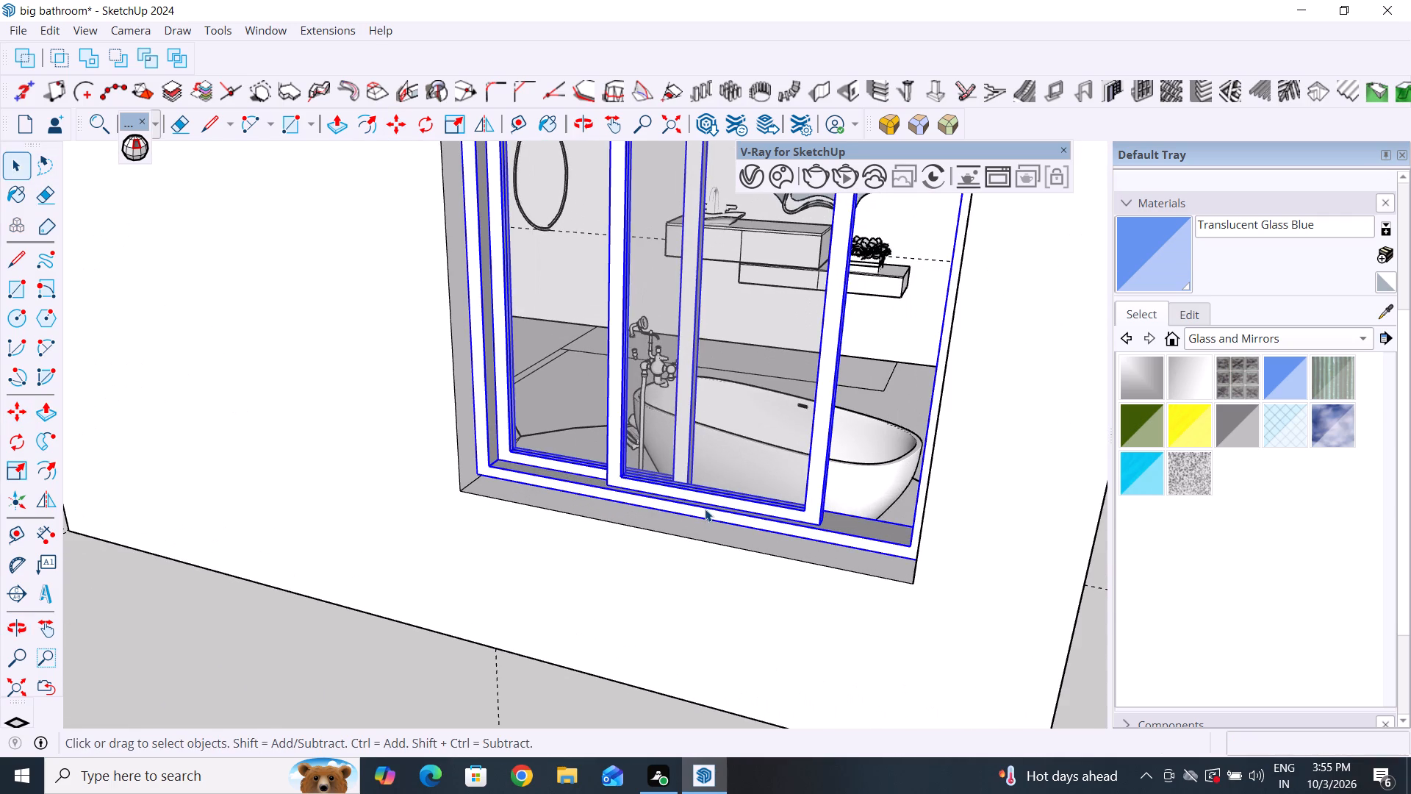
pyautogui.press('m')
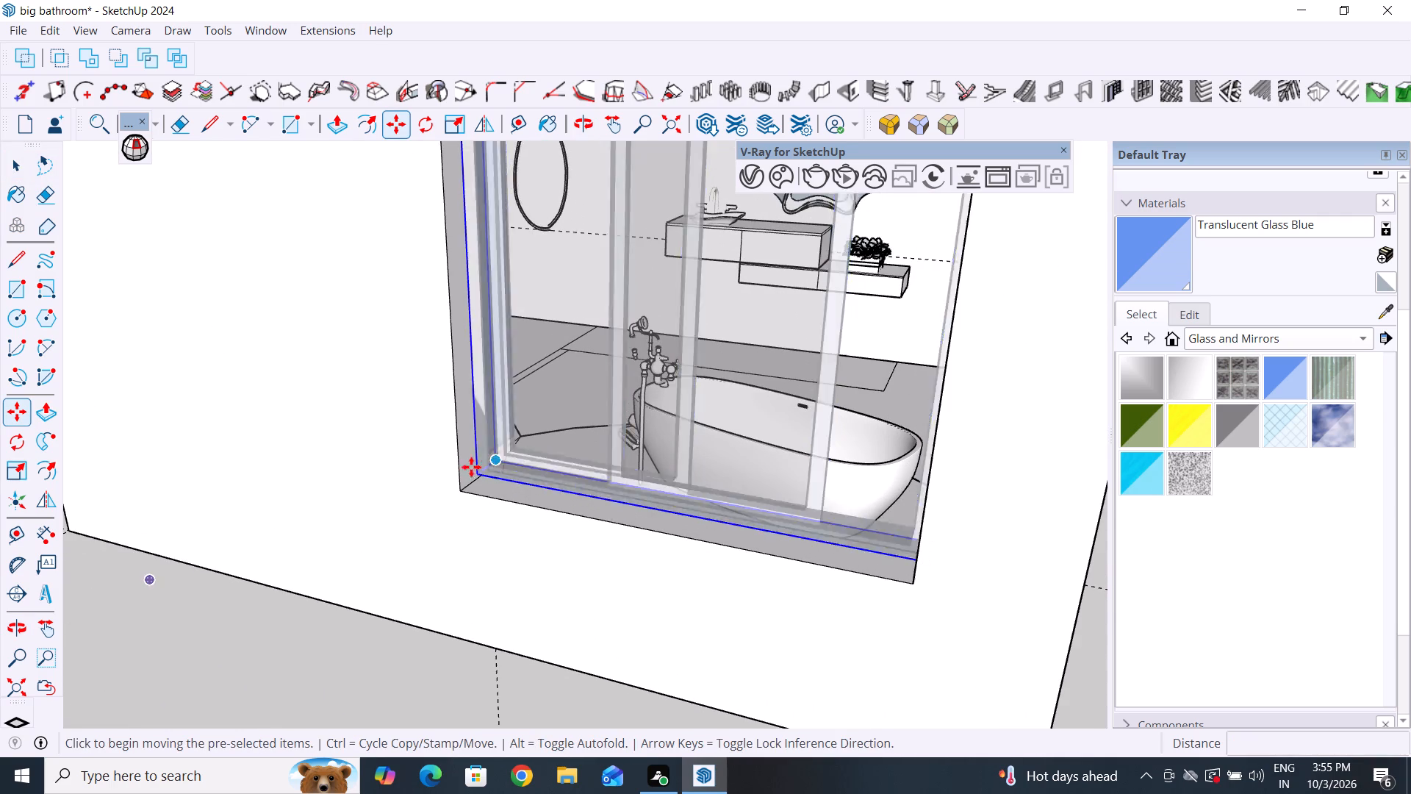
pyautogui.click(476, 472)
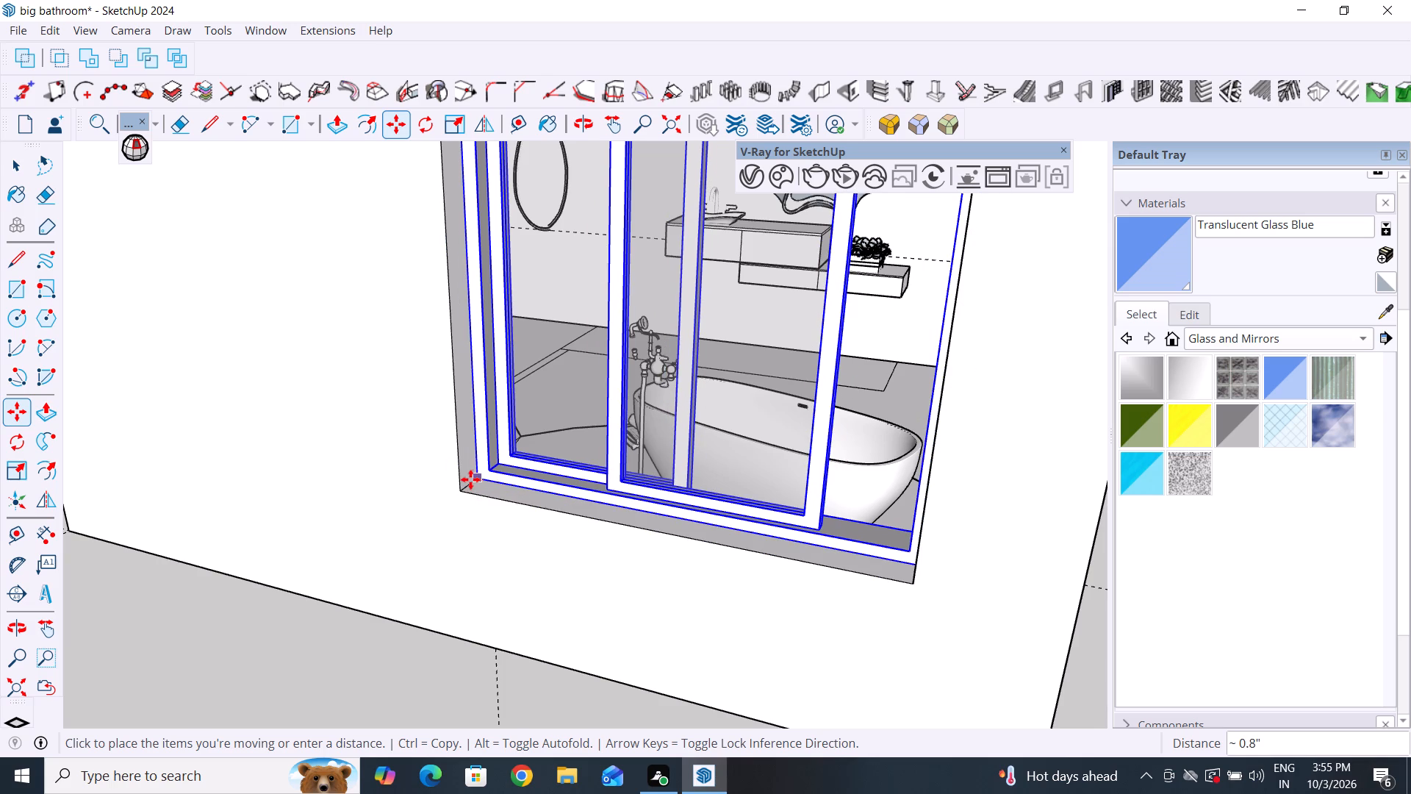
pyautogui.click(470, 479)
pyautogui.click(24, 170)
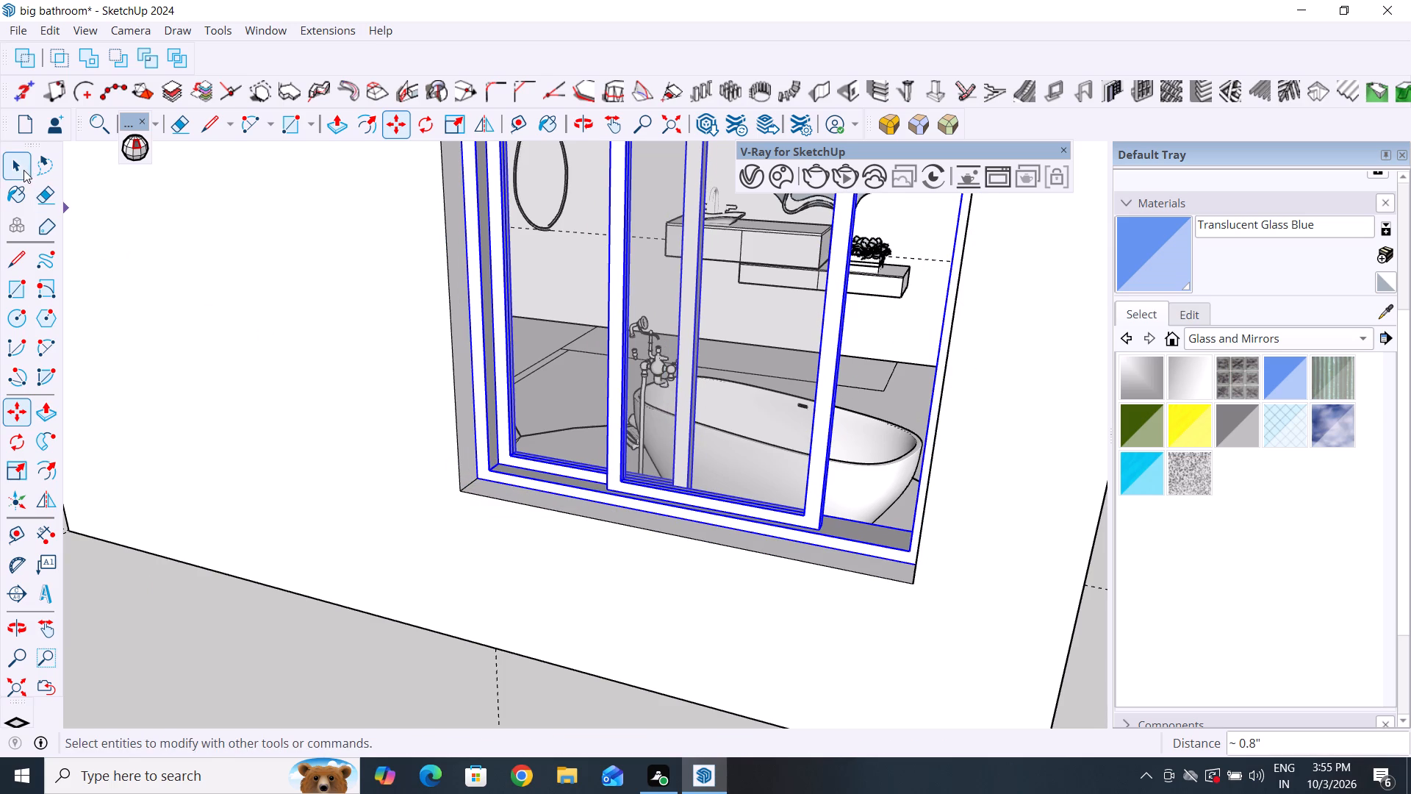
pyautogui.scroll(-11, 424, 584)
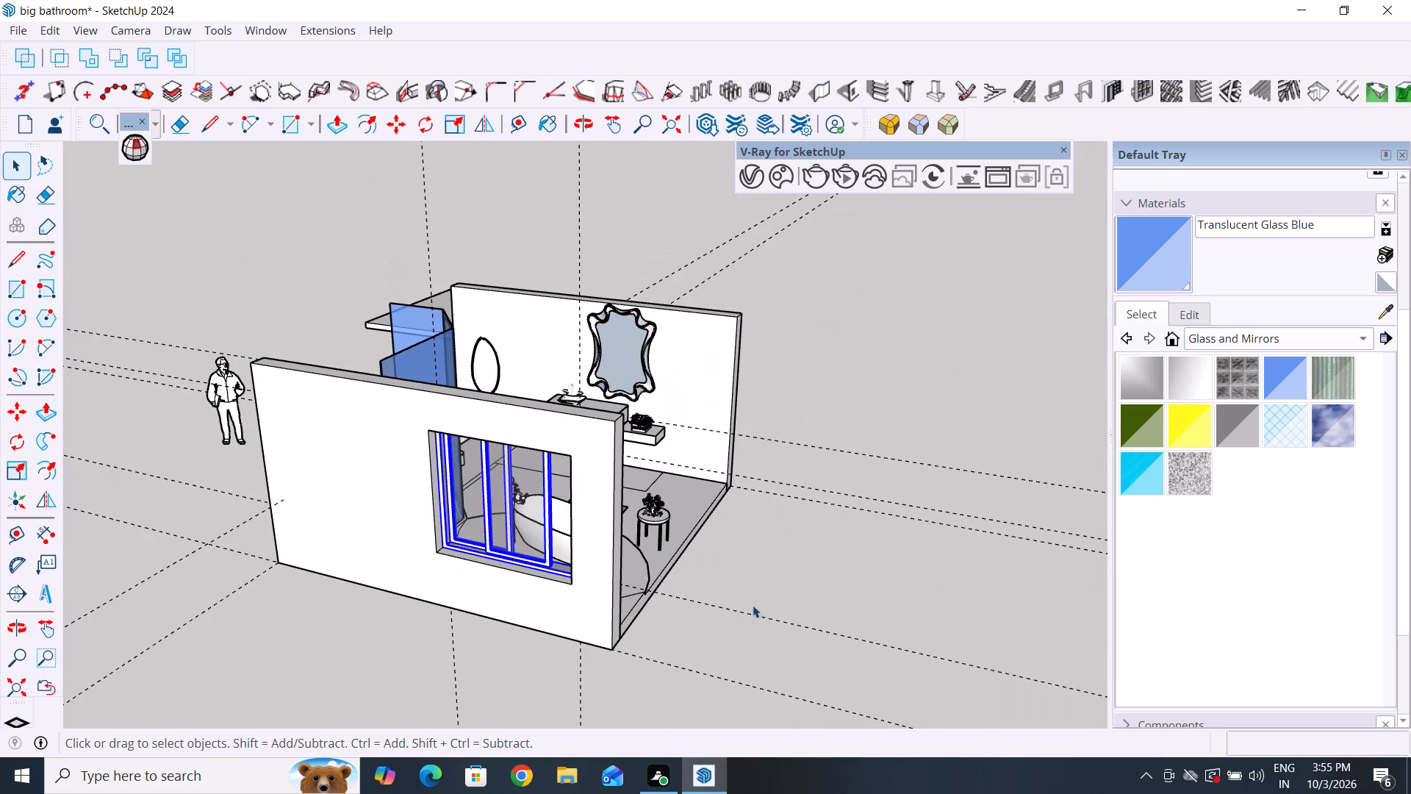
pyautogui.click(808, 585)
# Move the window by its bottom corner nearest the shelving back into the opening, recessing its frame within the wall.
pyautogui.moveTo(837, 602); pyautogui.dragTo(180, 550, button='middle')
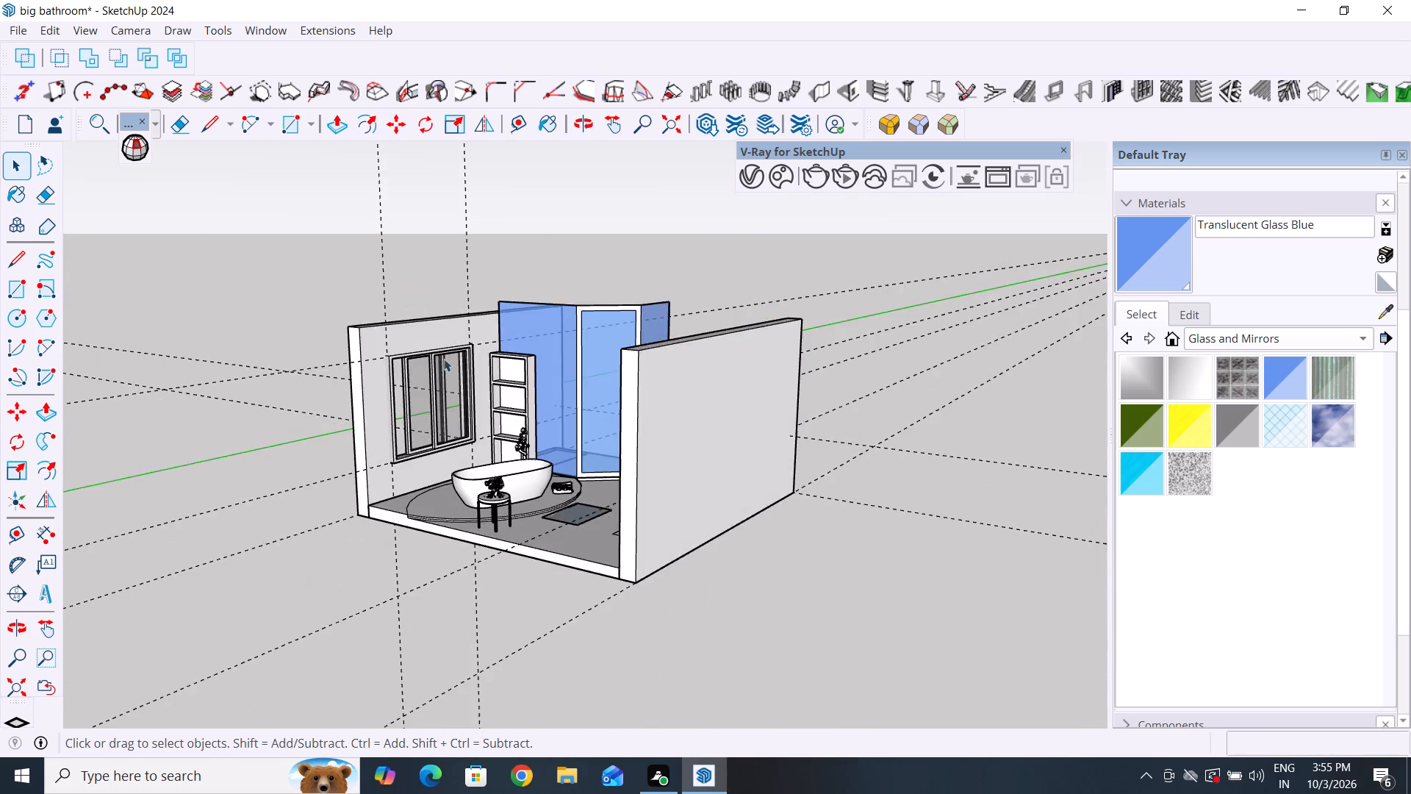
pyautogui.scroll(12, 453, 349)
pyautogui.moveTo(454, 539); pyautogui.dragTo(412, 559, button='middle')
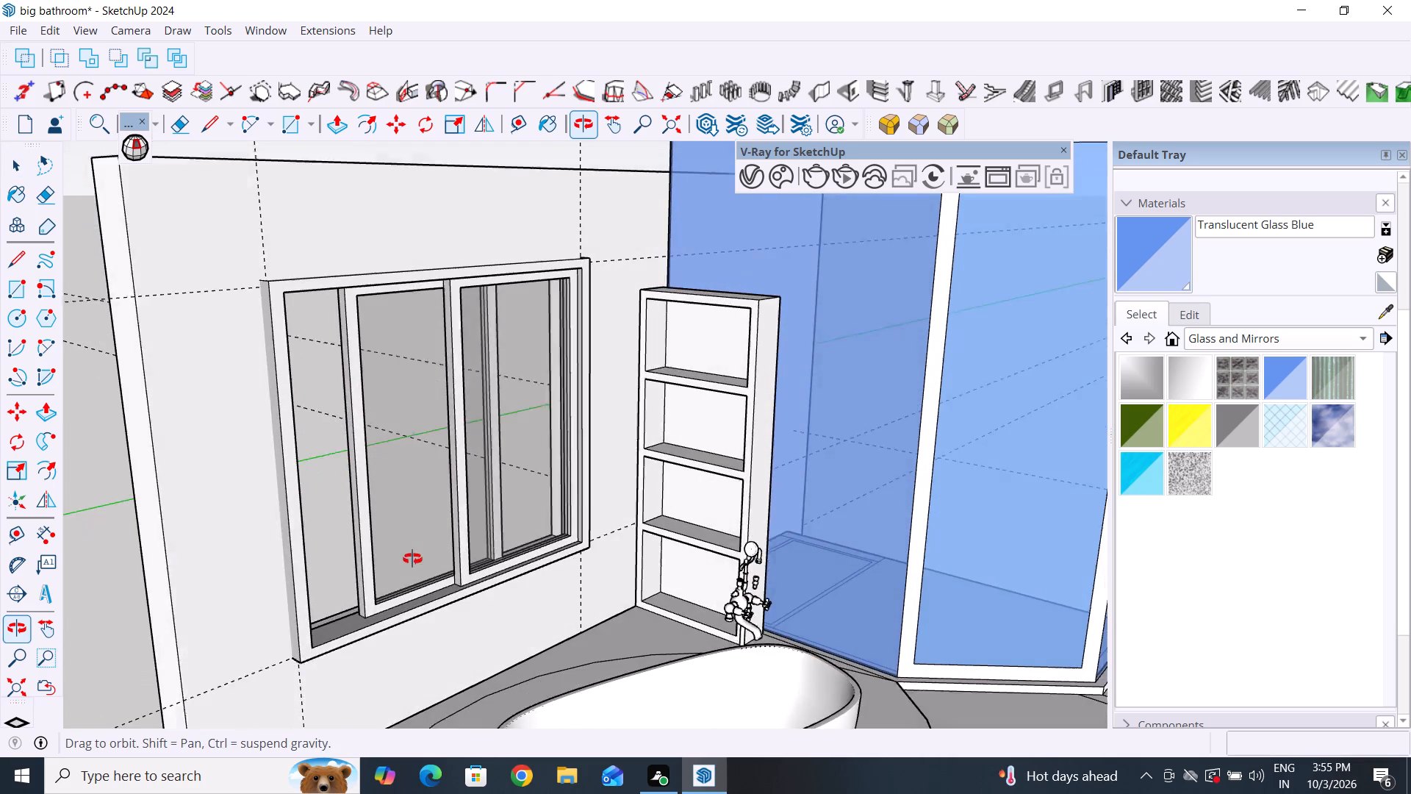
pyautogui.moveTo(412, 559); pyautogui.dragTo(411, 561, button='middle')
pyautogui.scroll(5, 510, 535)
pyautogui.click(618, 556)
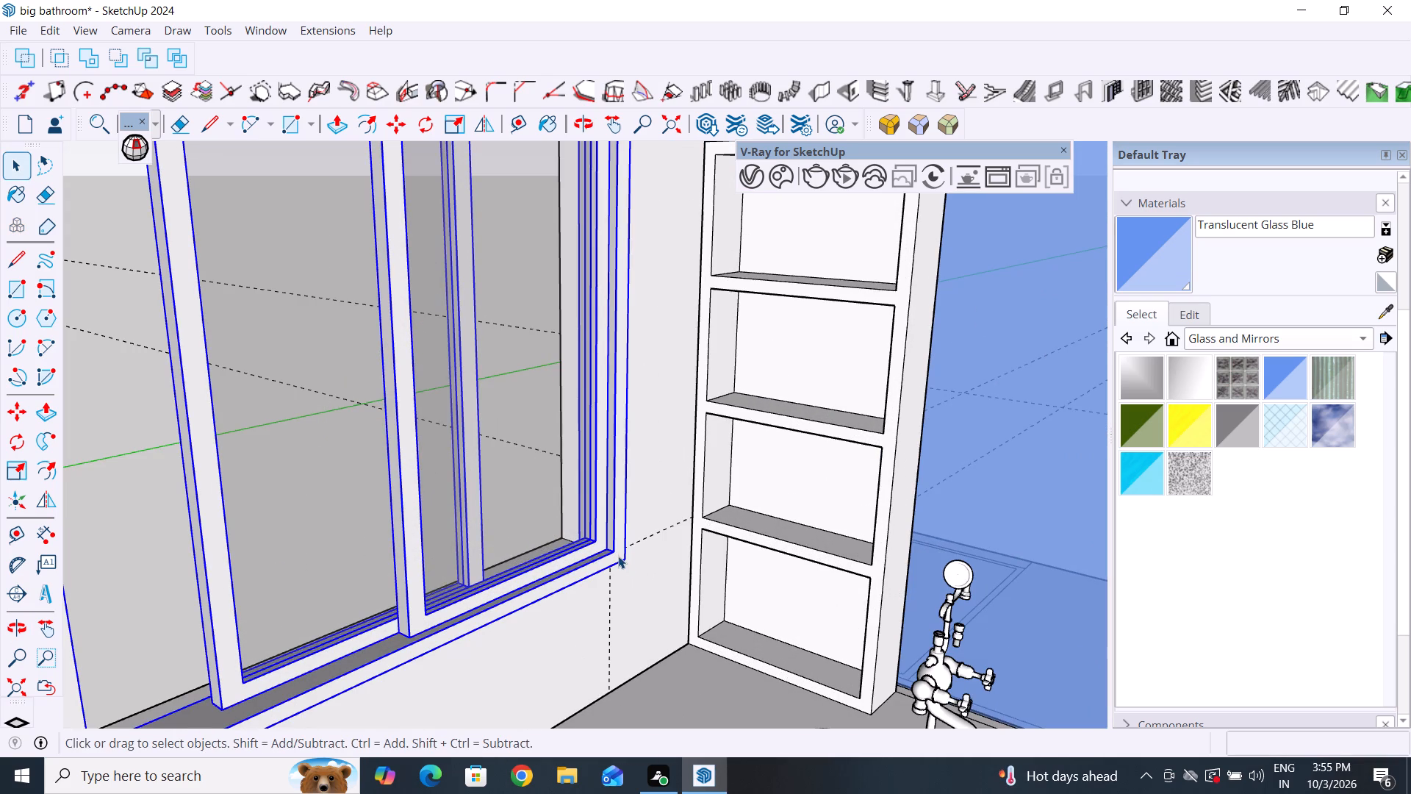
pyautogui.press('m')
pyautogui.click(630, 555)
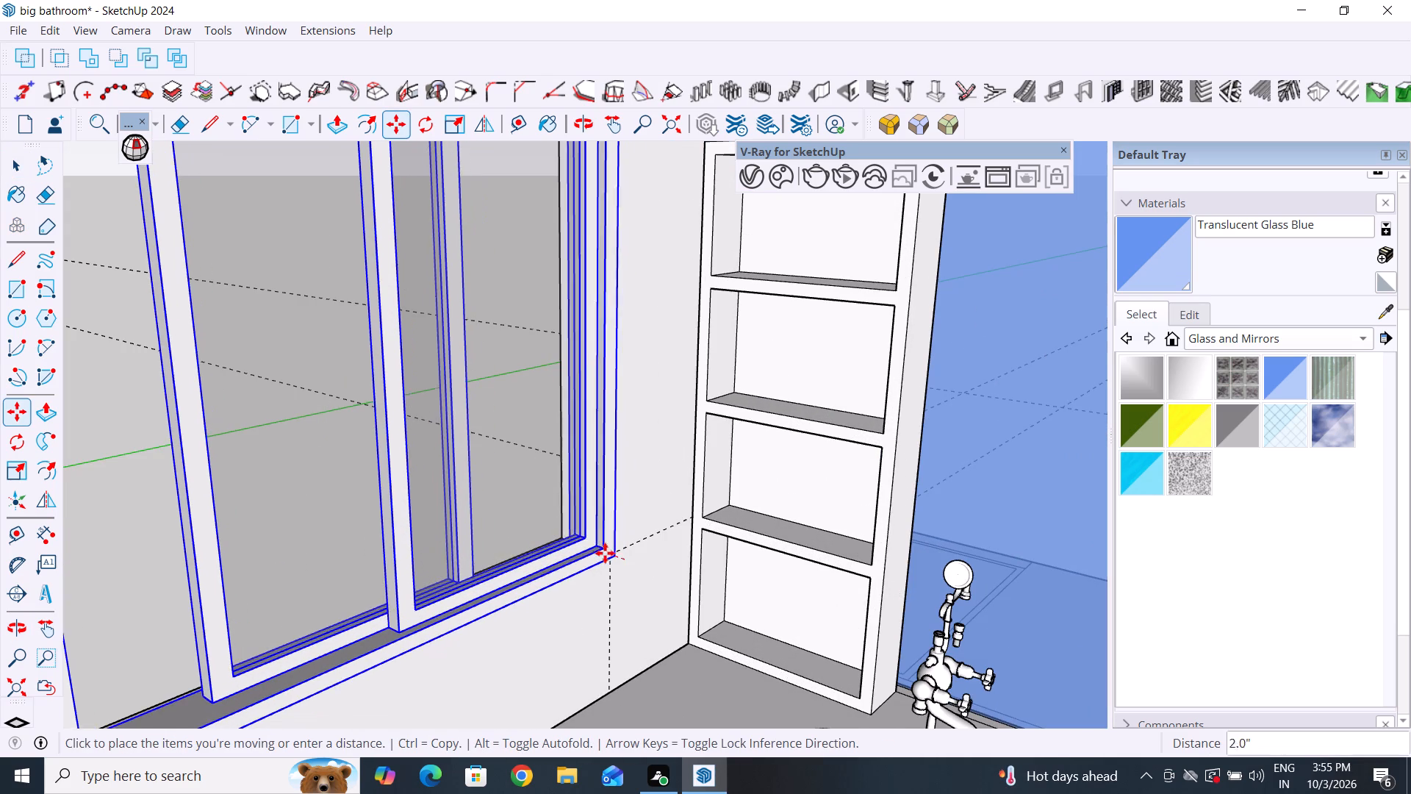
pyautogui.click(598, 545)
pyautogui.scroll(-4, 700, 575)
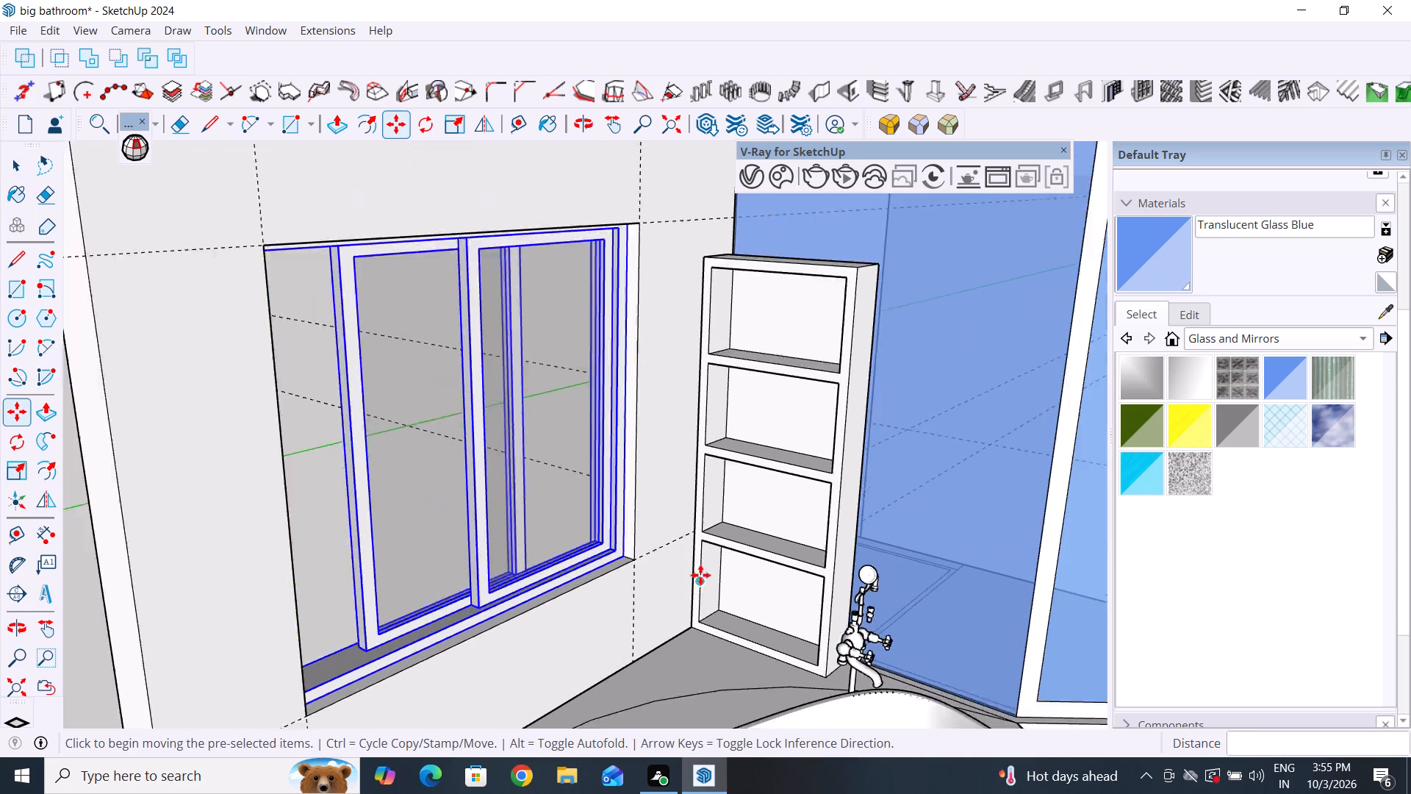
pyautogui.scroll(-4, 700, 575)
pyautogui.moveTo(700, 575); pyautogui.dragTo(459, 590, button='middle')
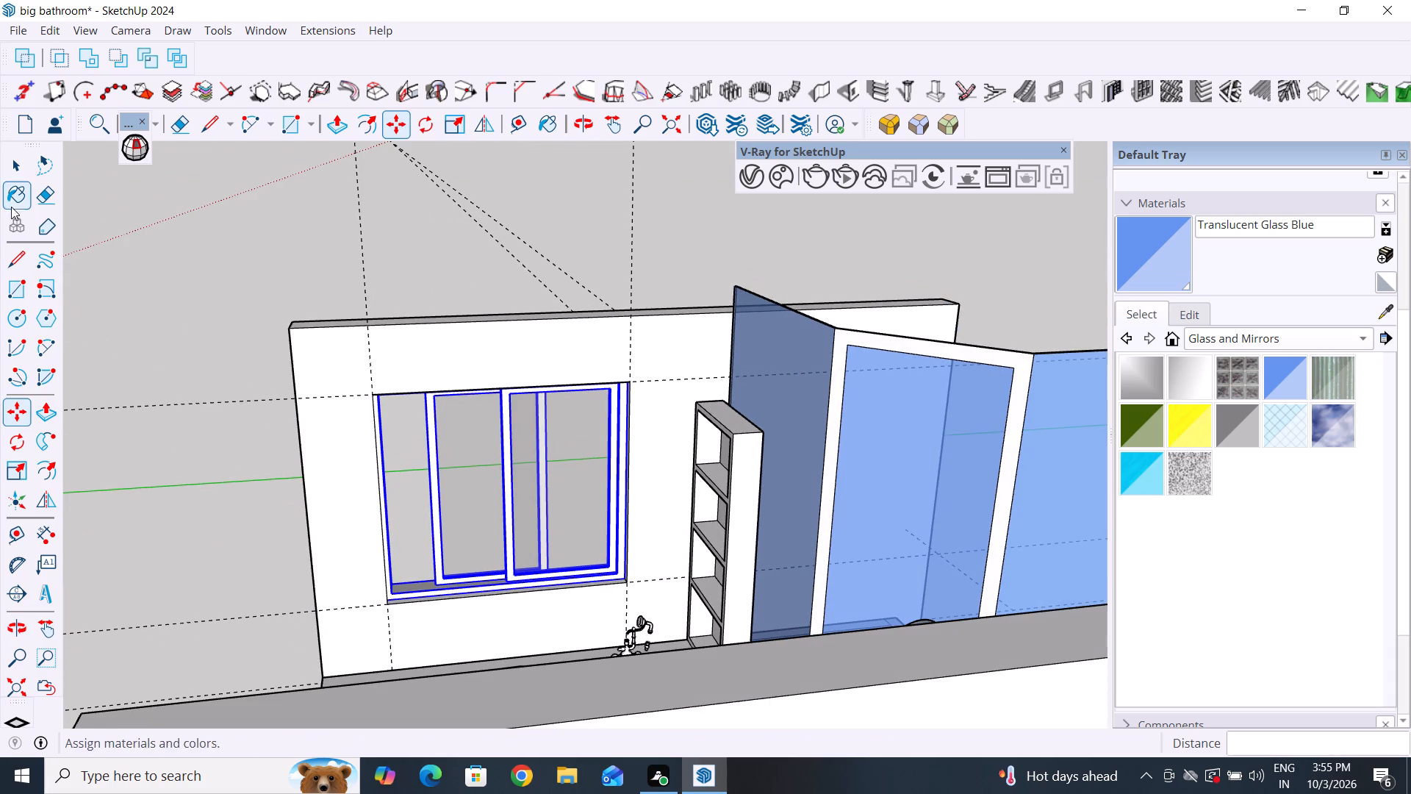
pyautogui.click(24, 162)
pyautogui.click(215, 302)
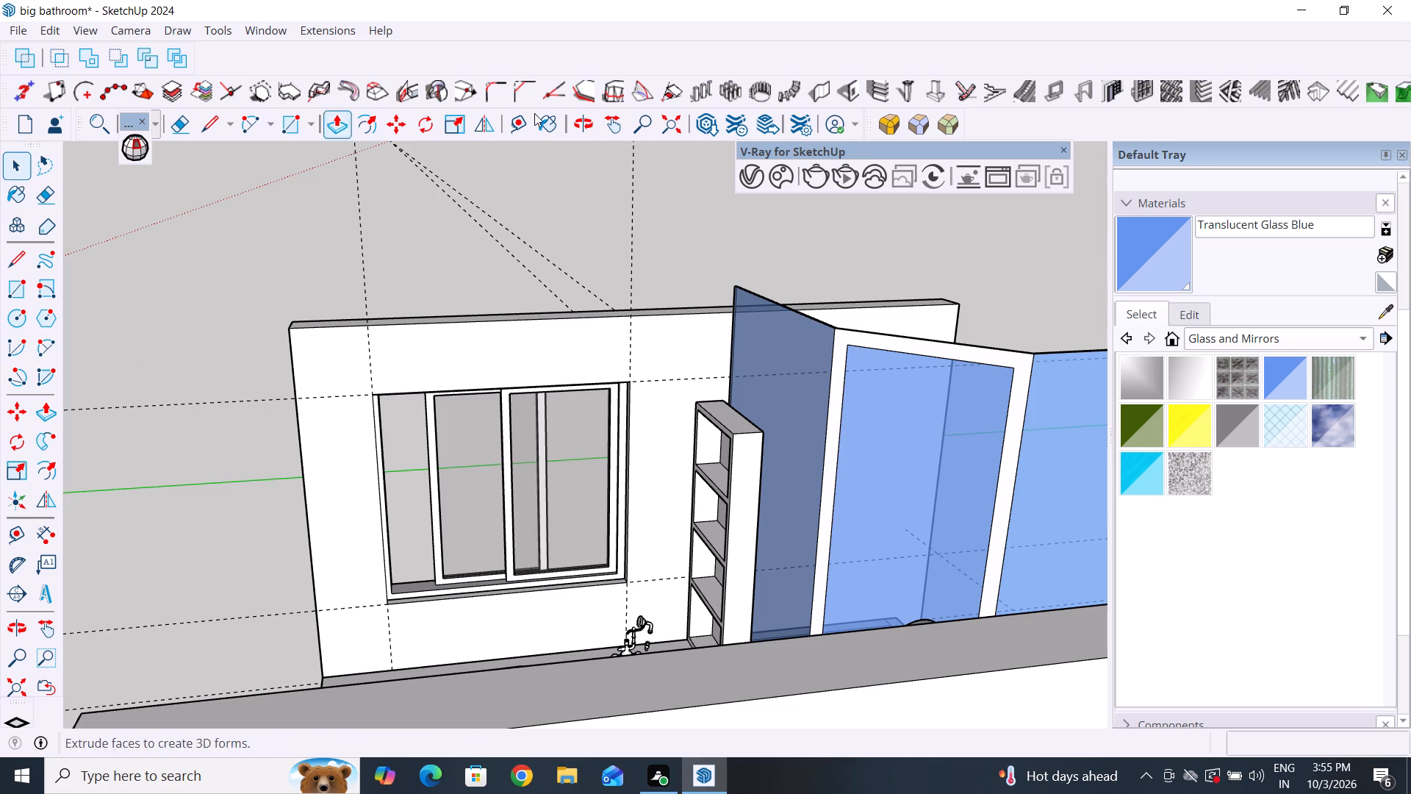
# Search the 3D Warehouse for "big curton".
pyautogui.click(266, 29)
pyautogui.click(320, 168)
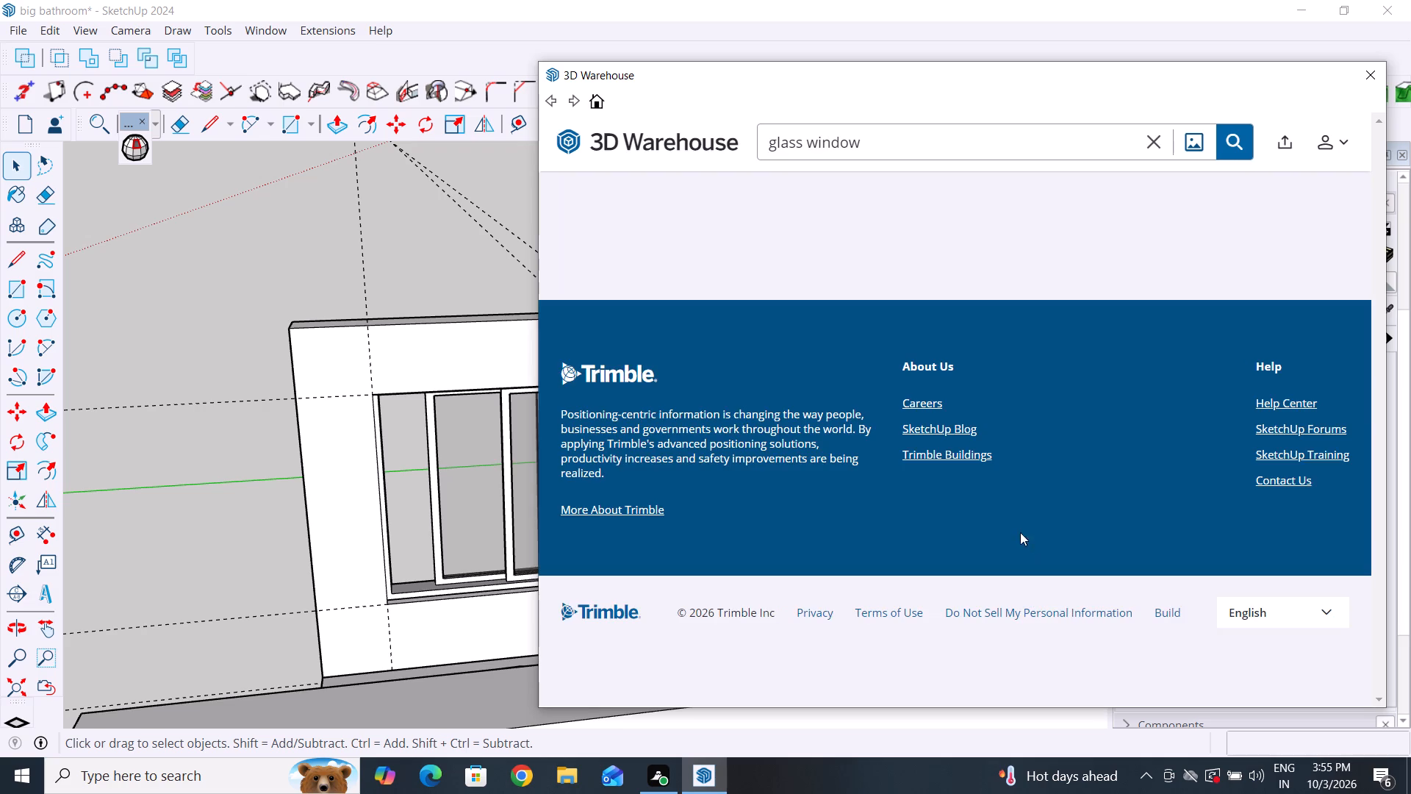
pyautogui.click(1155, 134)
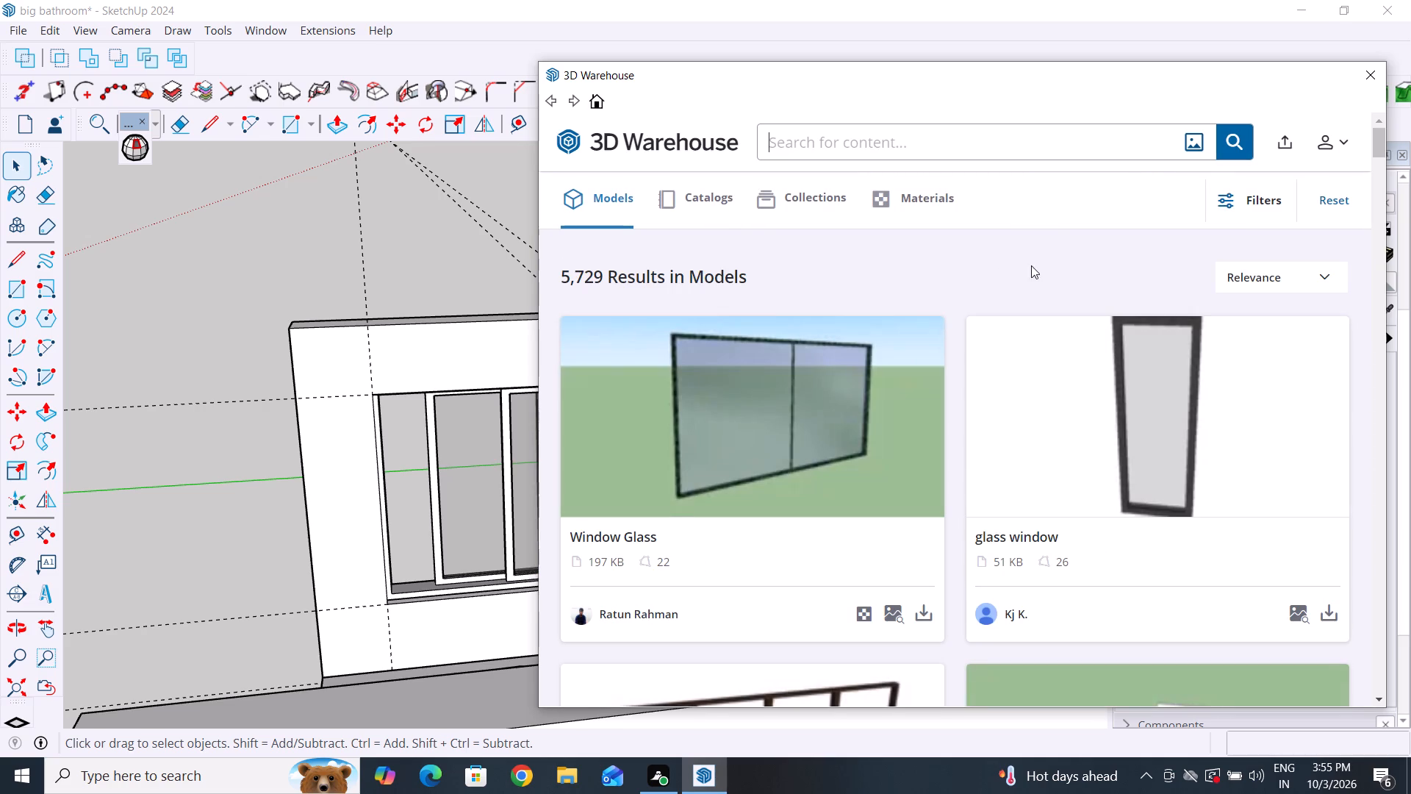
pyautogui.click(923, 135)
pyautogui.write('bi')
pyautogui.write('g')
pyautogui.press('space')
pyautogui.write('curton')
pyautogui.press('Return')
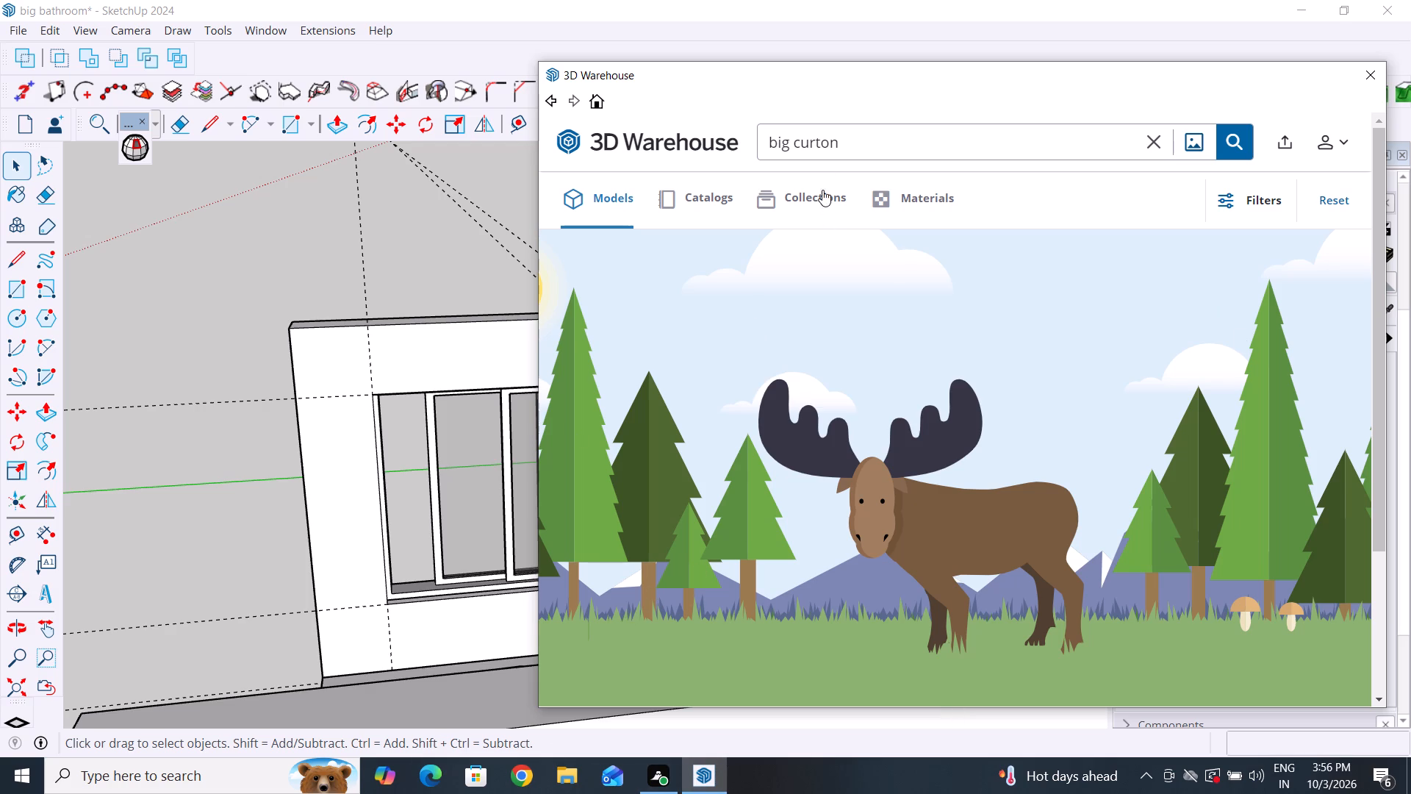
# Replace the 3D Warehouse search text with "cortun" and run the search.
pyautogui.click(1157, 139)
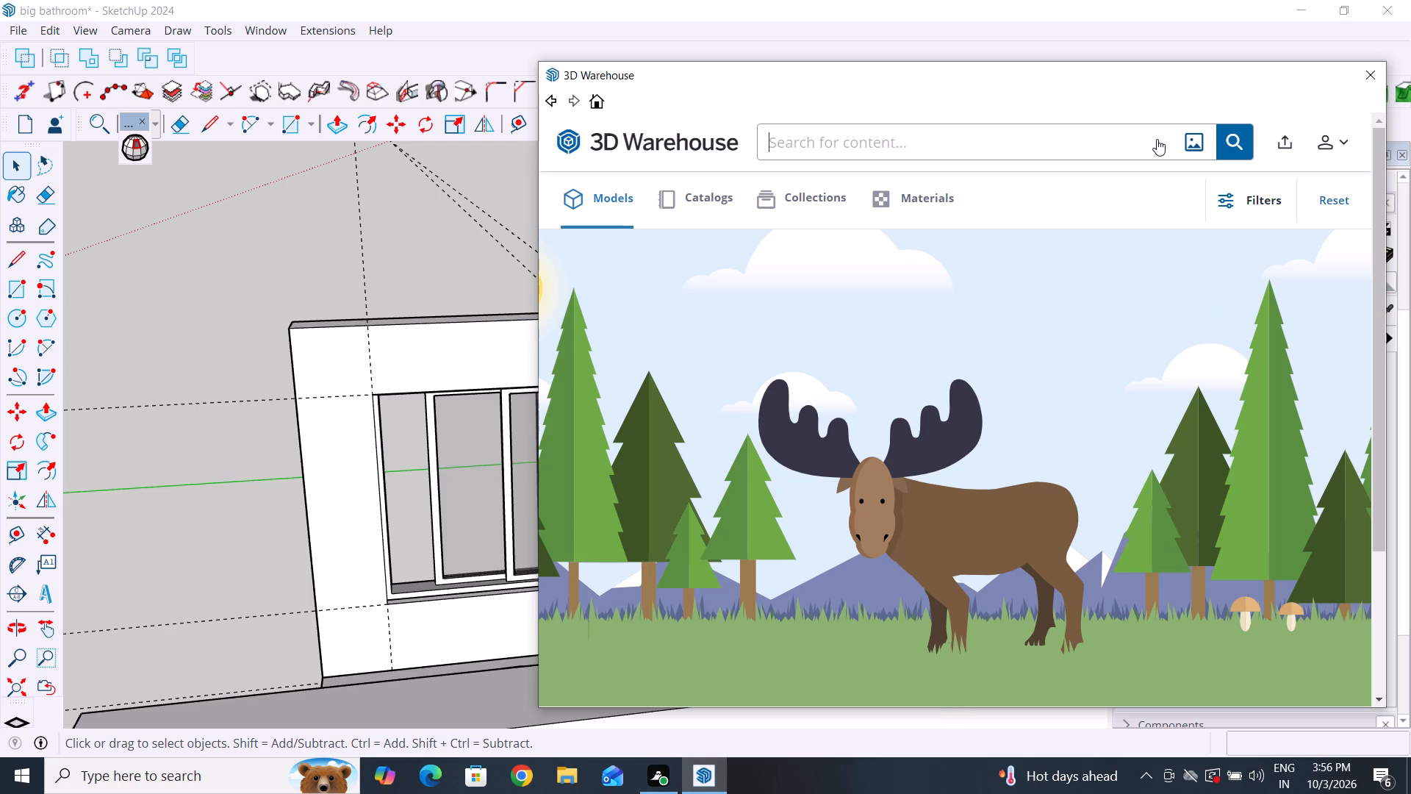
pyautogui.write('cot')
pyautogui.press('BackSpace')
pyautogui.write('rn')
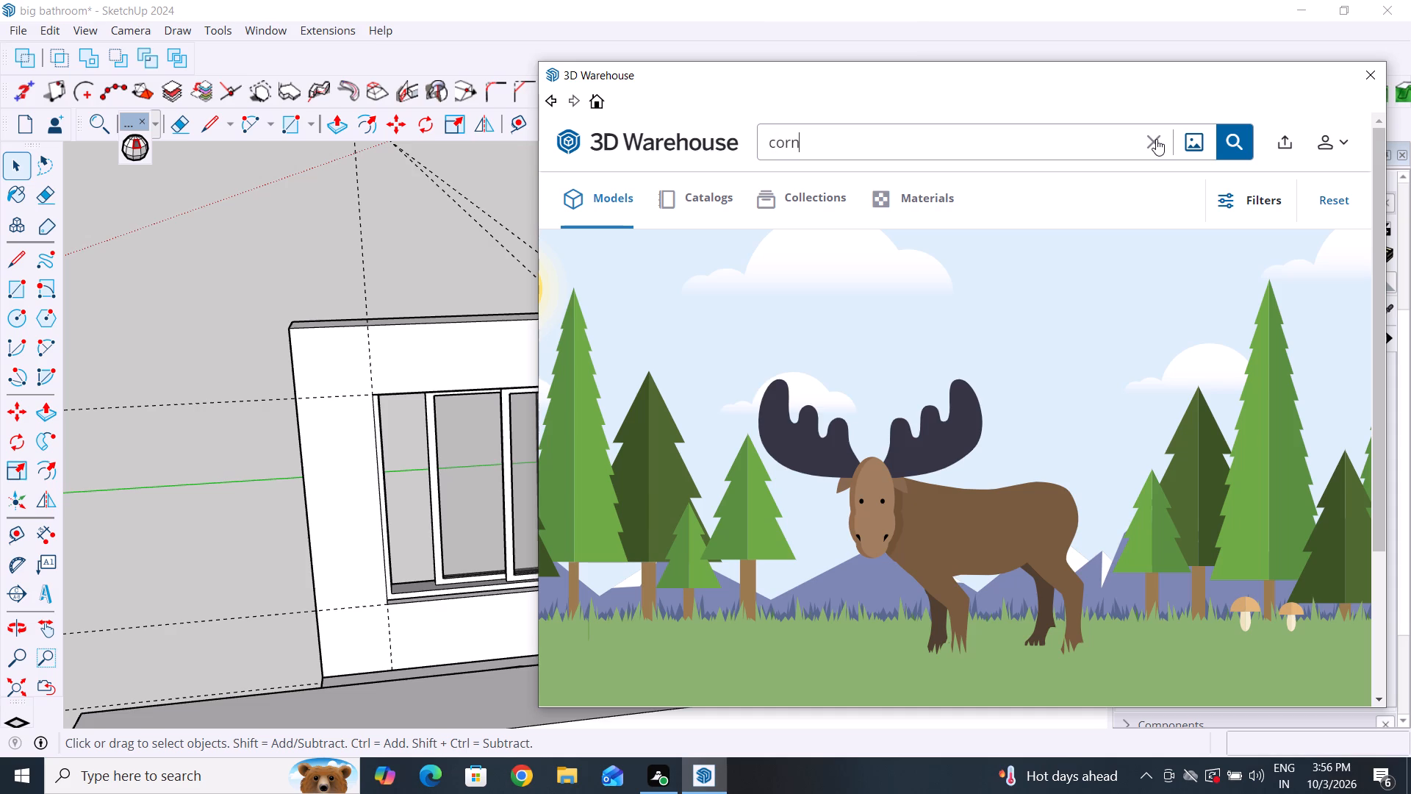
pyautogui.press('BackSpace')
pyautogui.write('tun')
pyautogui.press('Return')
# Correct the search text to "big curtain", search the 3D Warehouse models, and look through the results for a suitable window curtain.
pyautogui.click(859, 157)
pyautogui.press('BackSpace')
pyautogui.press('BackSpace')
pyautogui.write('aib')
pyautogui.press('BackSpace')
pyautogui.press('n')
pyautogui.click(784, 143)
pyautogui.press('BackSpace')
pyautogui.press('u')
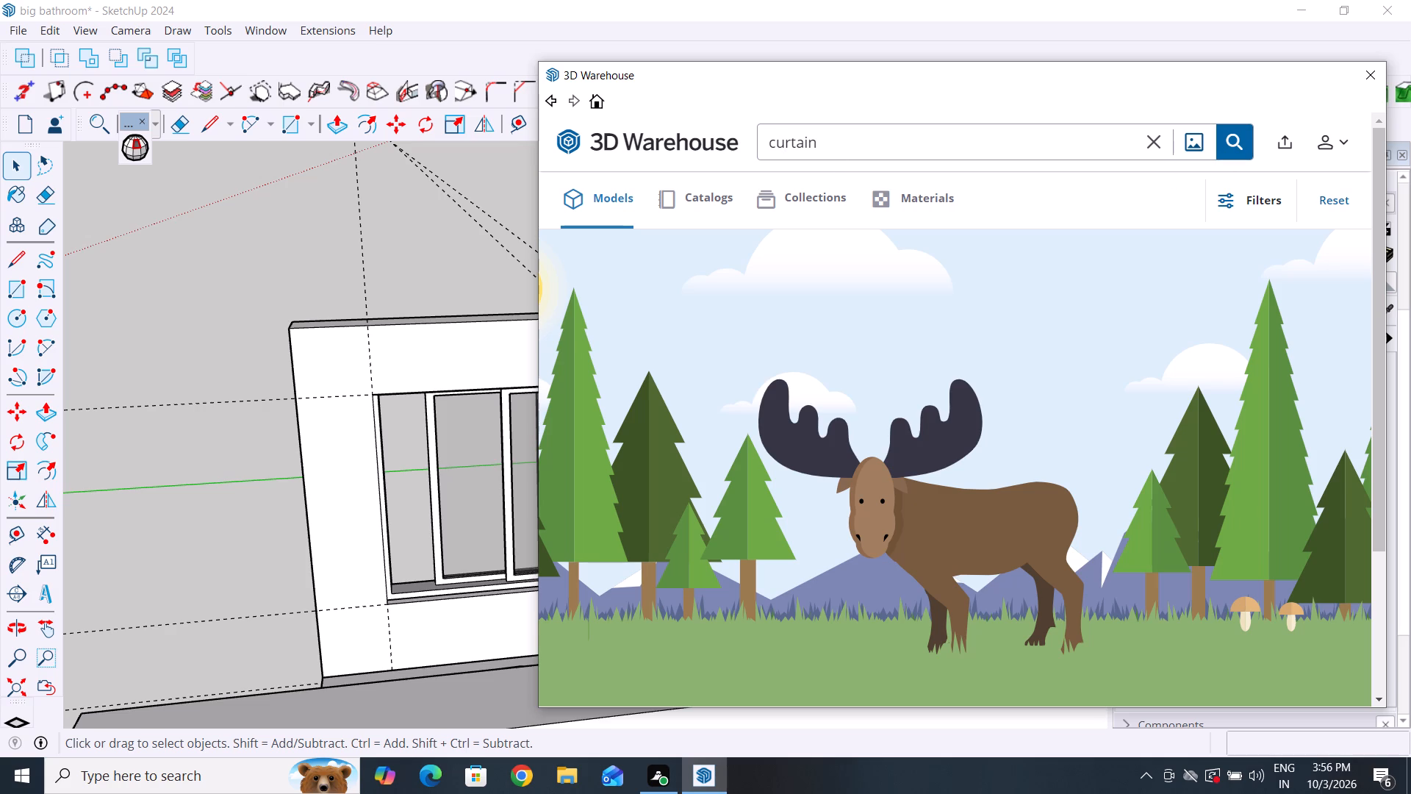
pyautogui.click(774, 147)
pyautogui.click(773, 147)
pyautogui.click(766, 140)
pyautogui.press('space')
pyautogui.write('bi')
pyautogui.write('g')
pyautogui.press('space')
pyautogui.click(1234, 148)
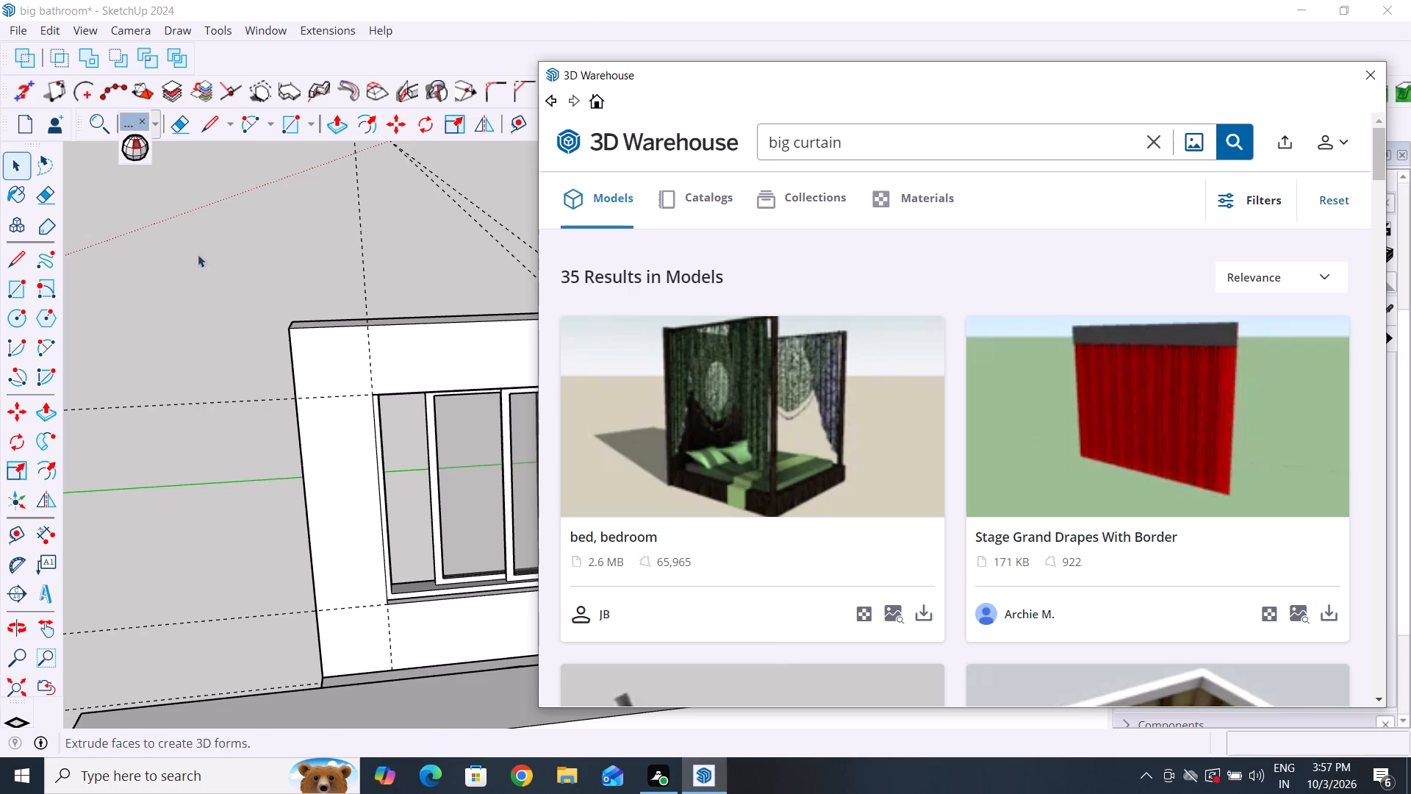
pyautogui.scroll(-9, 680, 421)
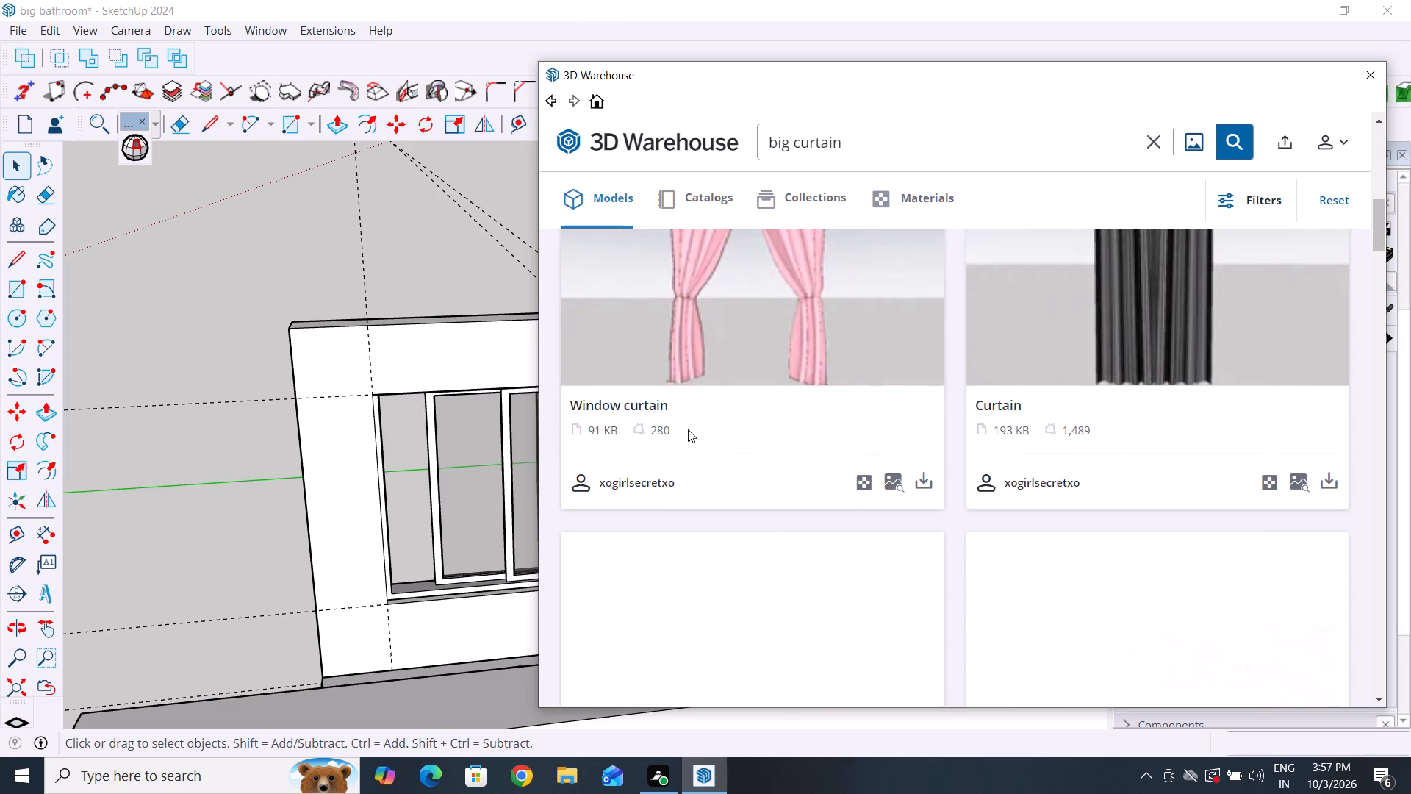
pyautogui.scroll(-7, 688, 429)
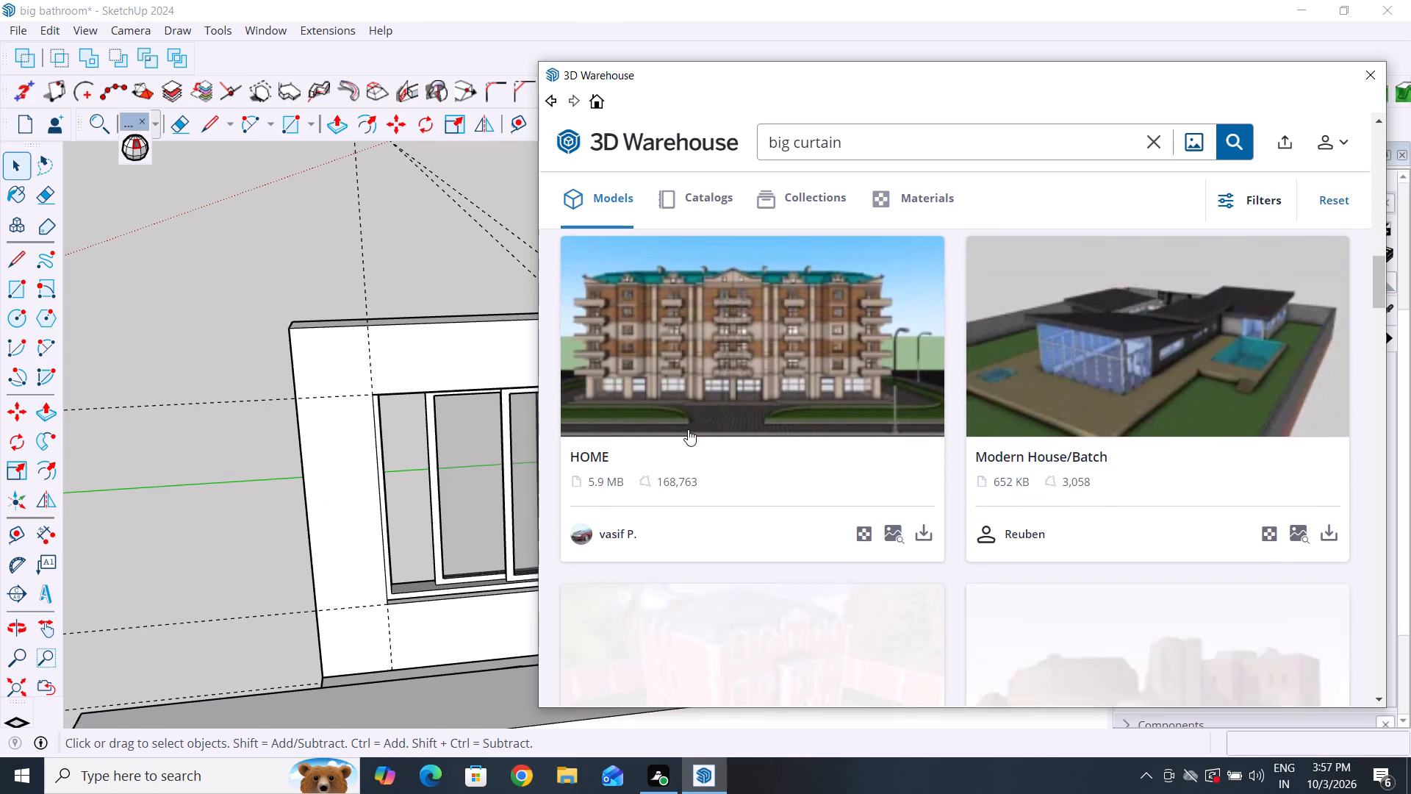
# Shorten the 3D Warehouse search to "curtain" and run it again.
pyautogui.click(785, 151)
pyautogui.click(789, 141)
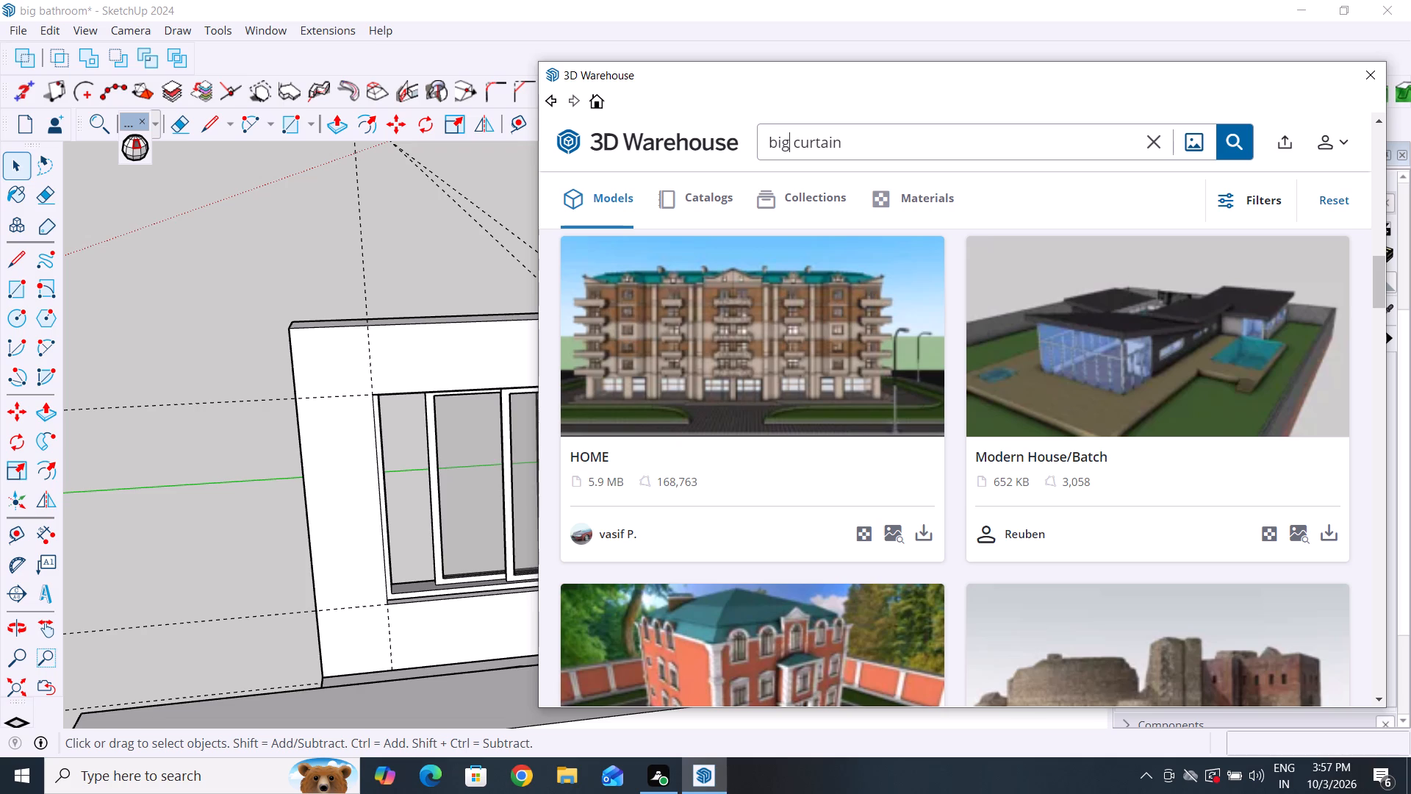
pyautogui.press('BackSpace')
pyautogui.press('BackSpace')
pyautogui.press('BackSpace')
pyautogui.press('Return')
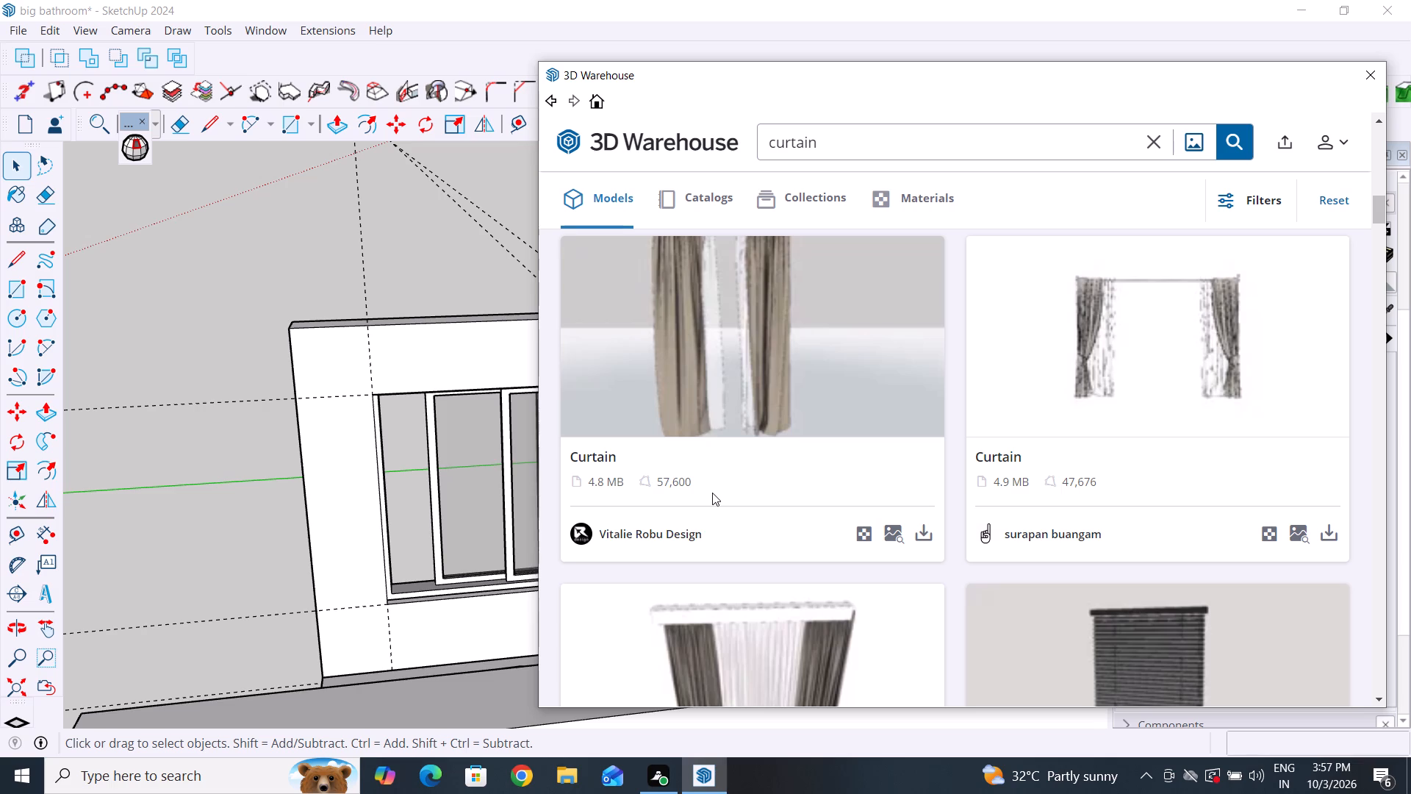
# Find the golden-brown two-panel CURTAINS model by art4design among the results and load it directly into the SketchUp model.
pyautogui.scroll(-2, 576, 479)
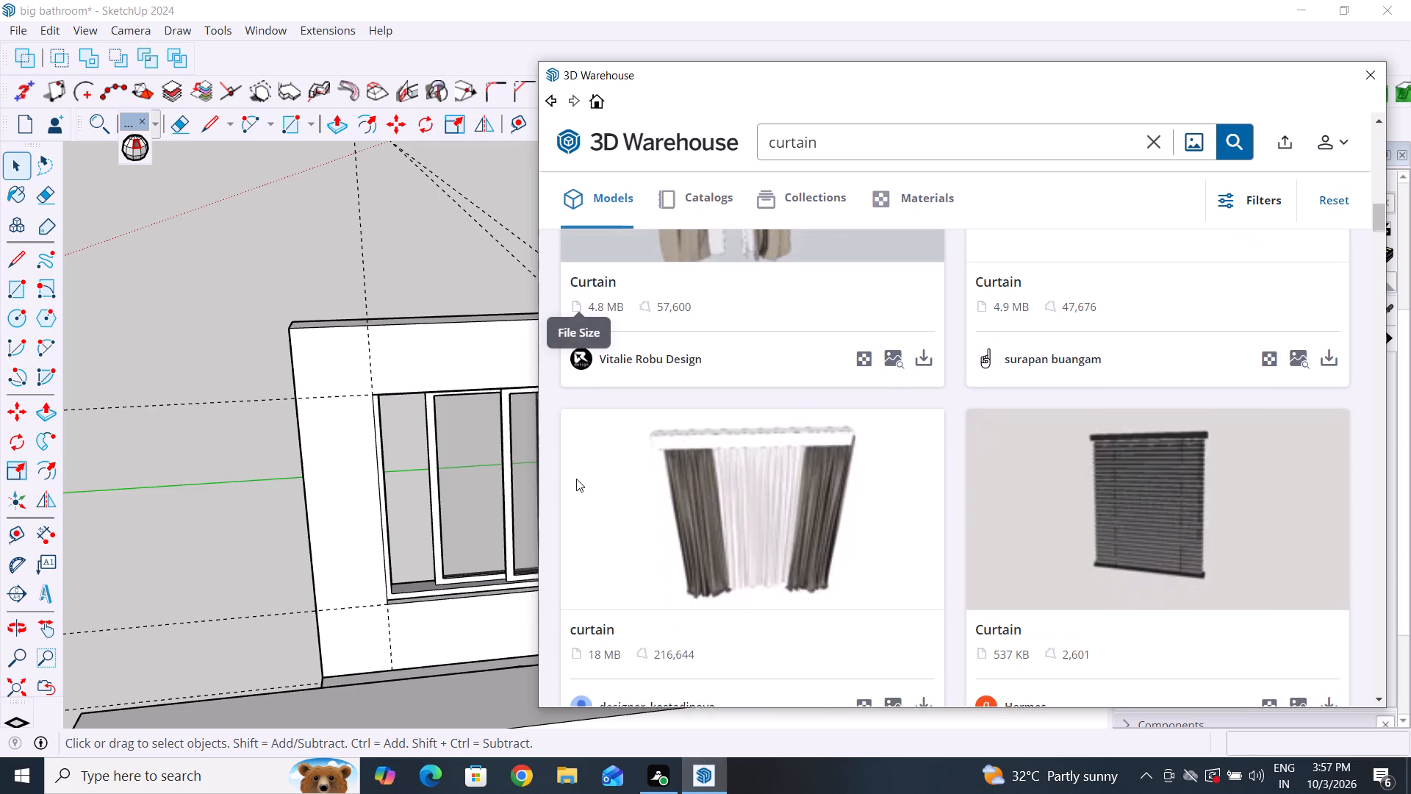
pyautogui.scroll(-5, 576, 479)
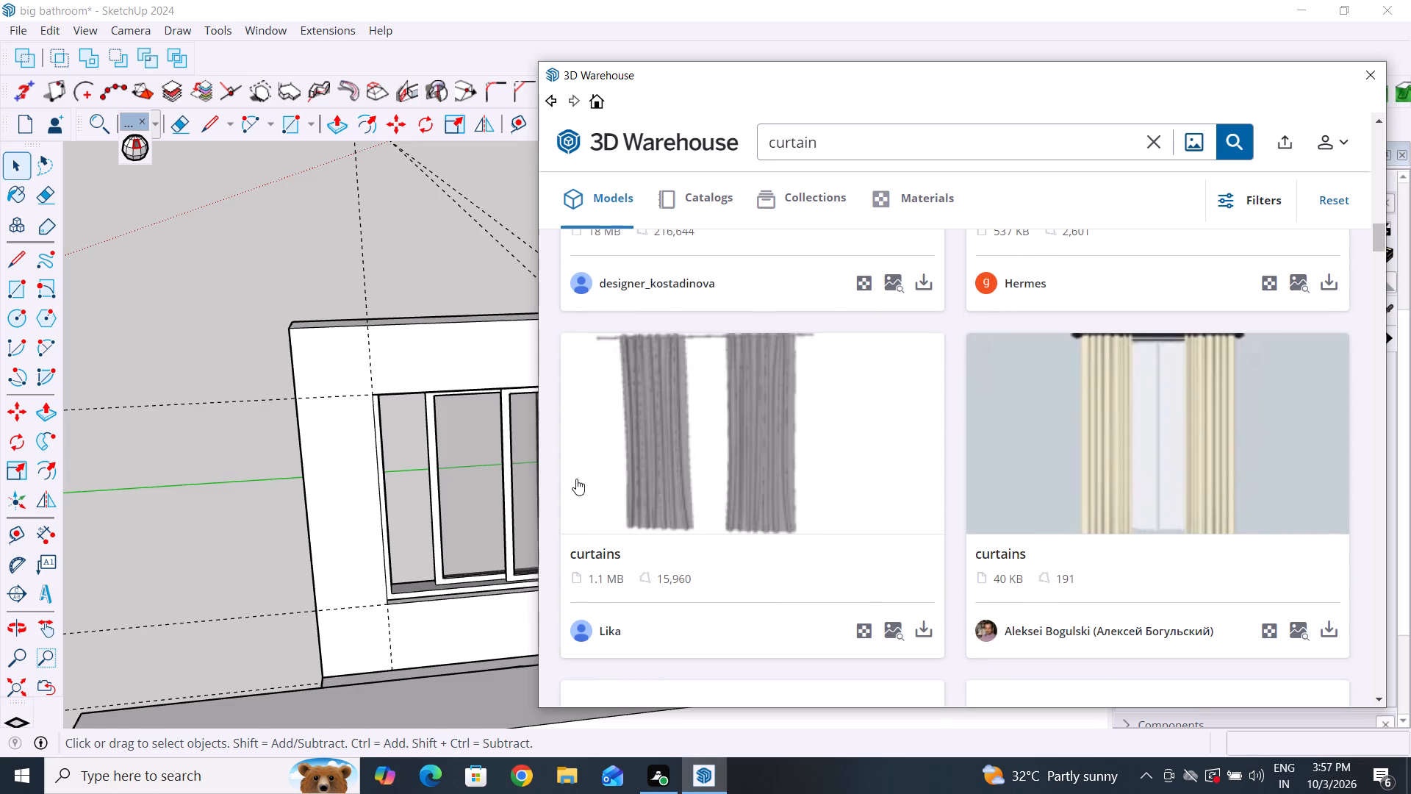
pyautogui.scroll(-4, 576, 479)
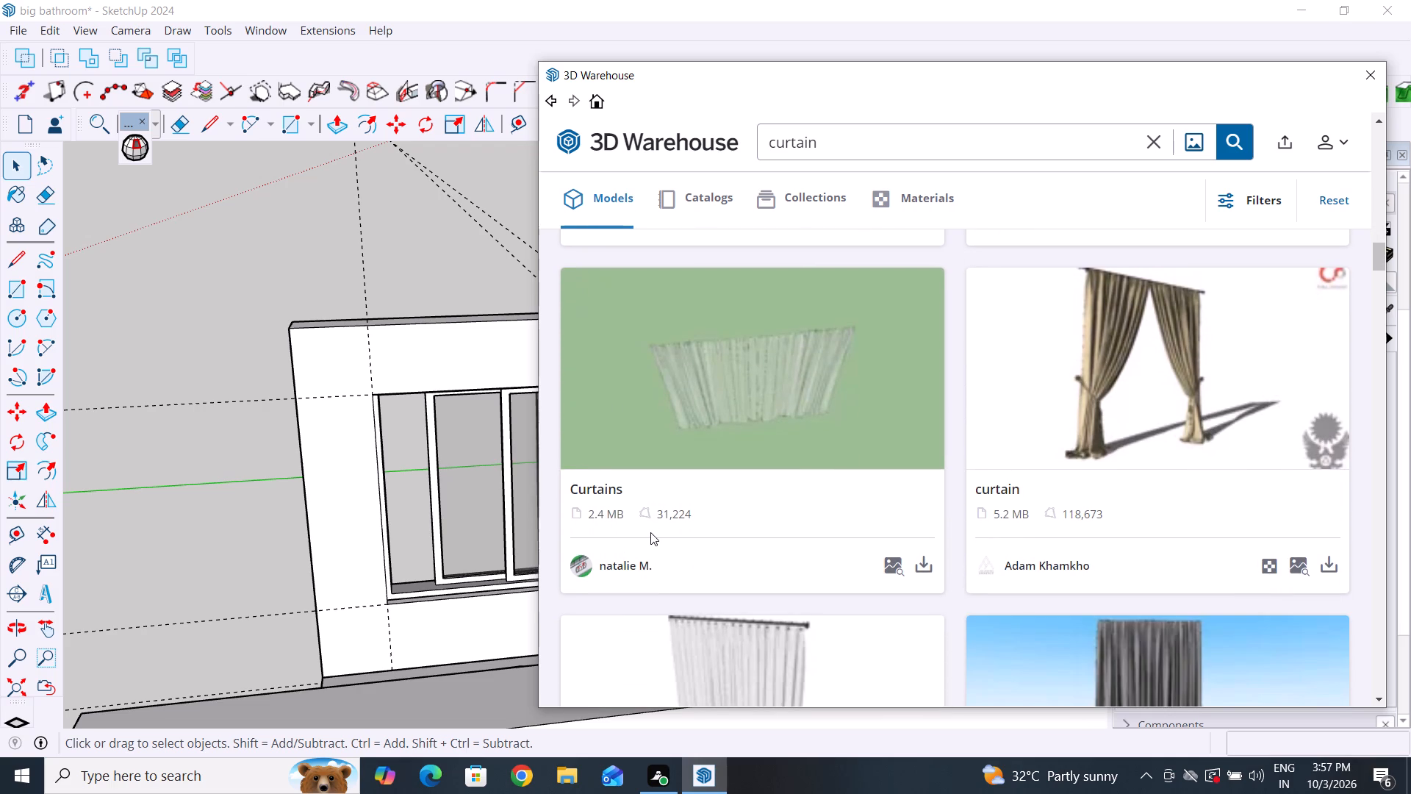
pyautogui.scroll(-1, 651, 528)
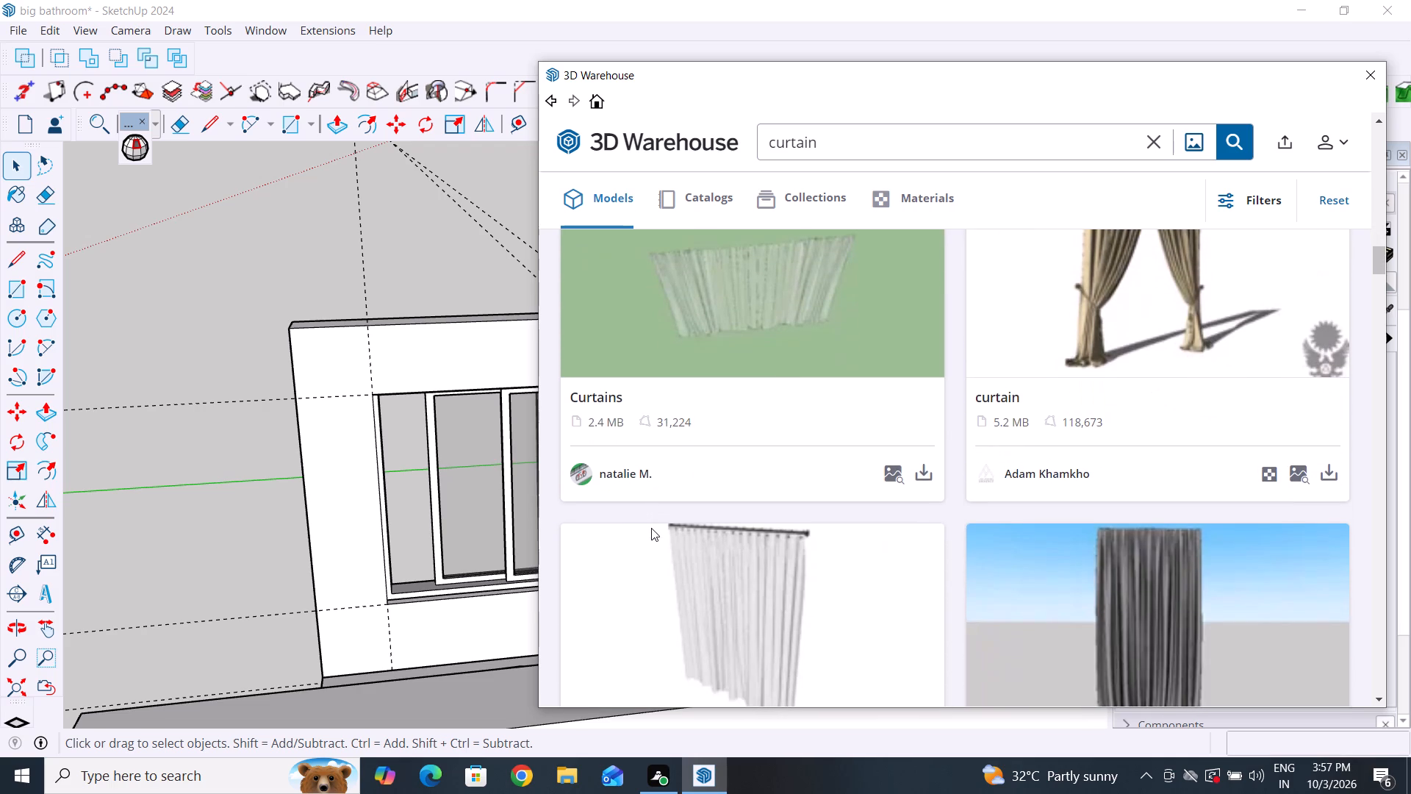
pyautogui.scroll(2, 991, 549)
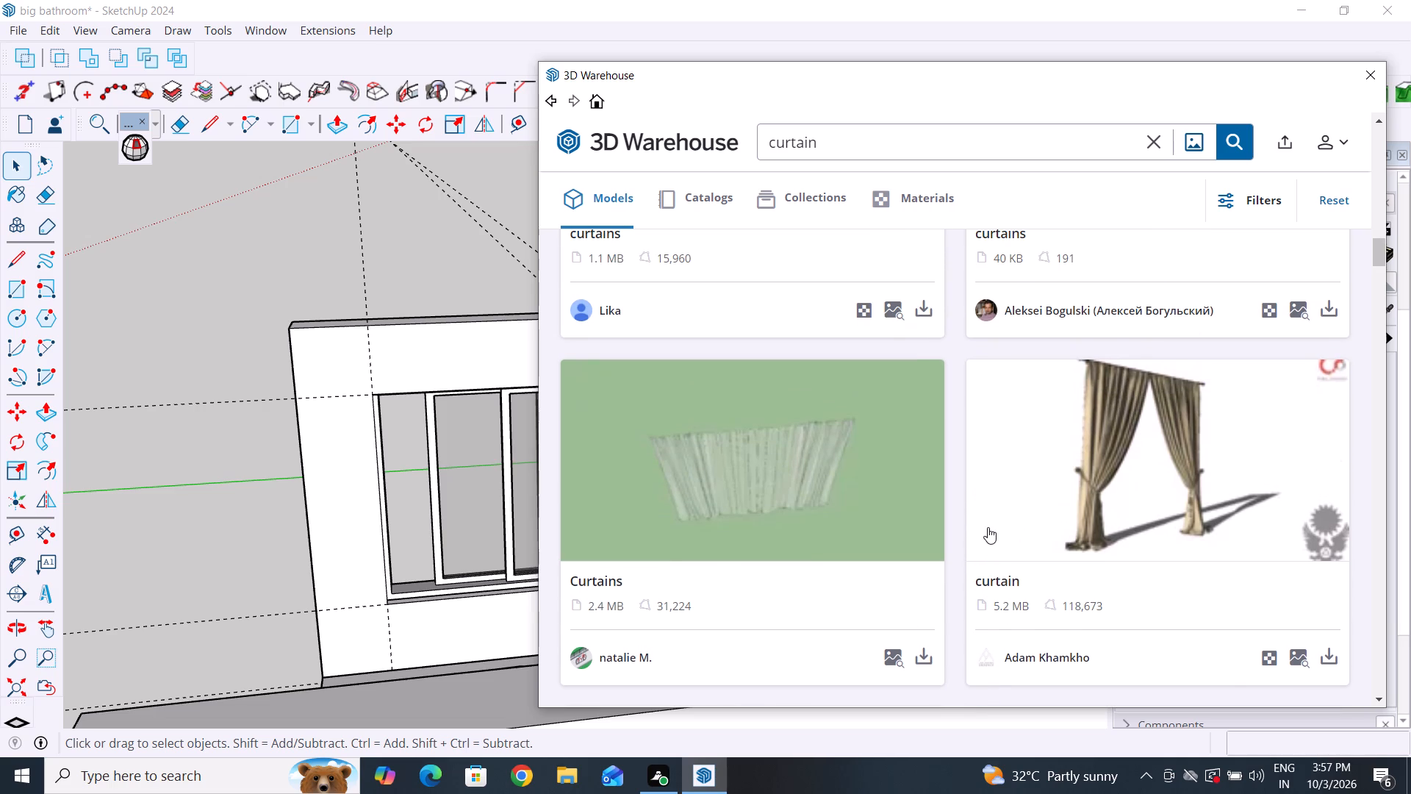
pyautogui.scroll(-7, 988, 527)
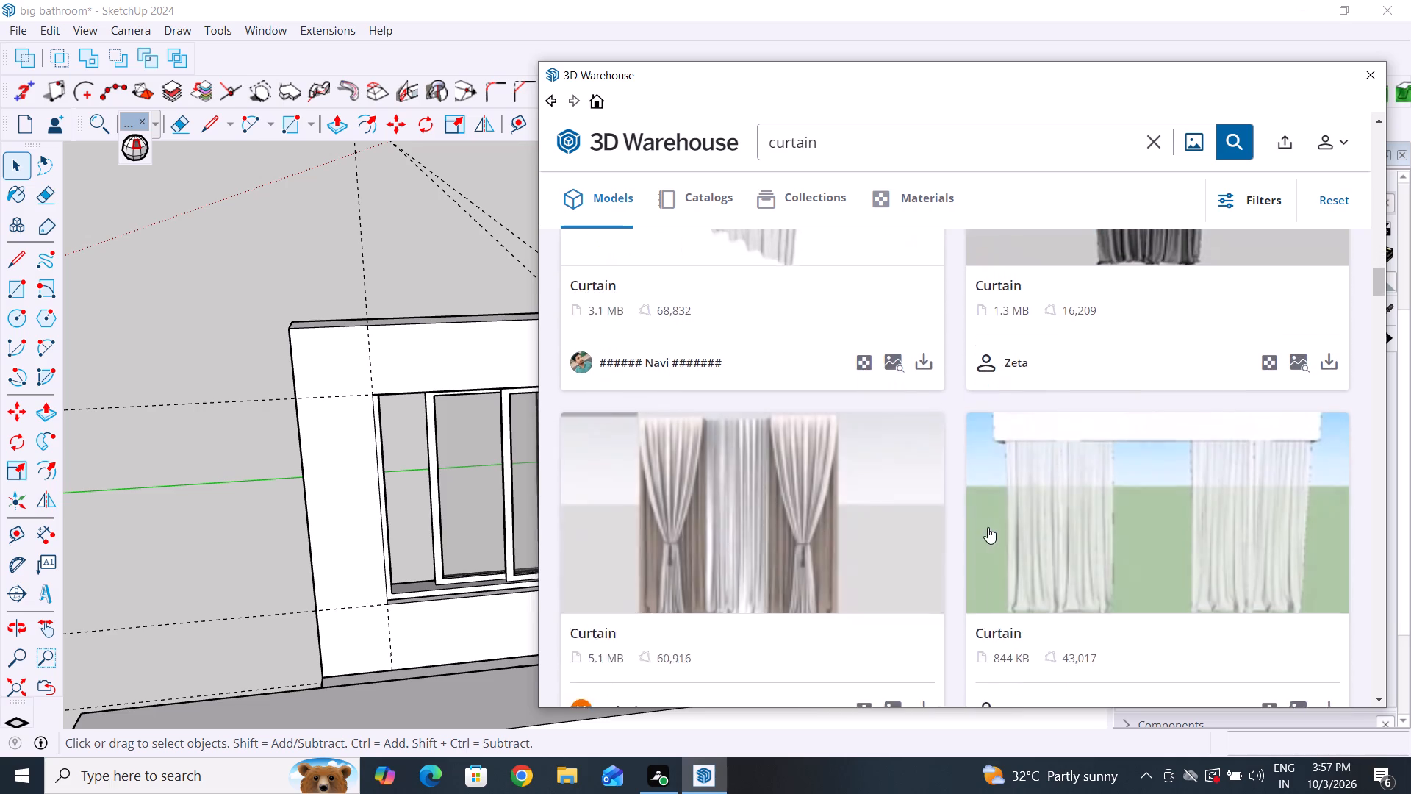
pyautogui.scroll(-5, 988, 527)
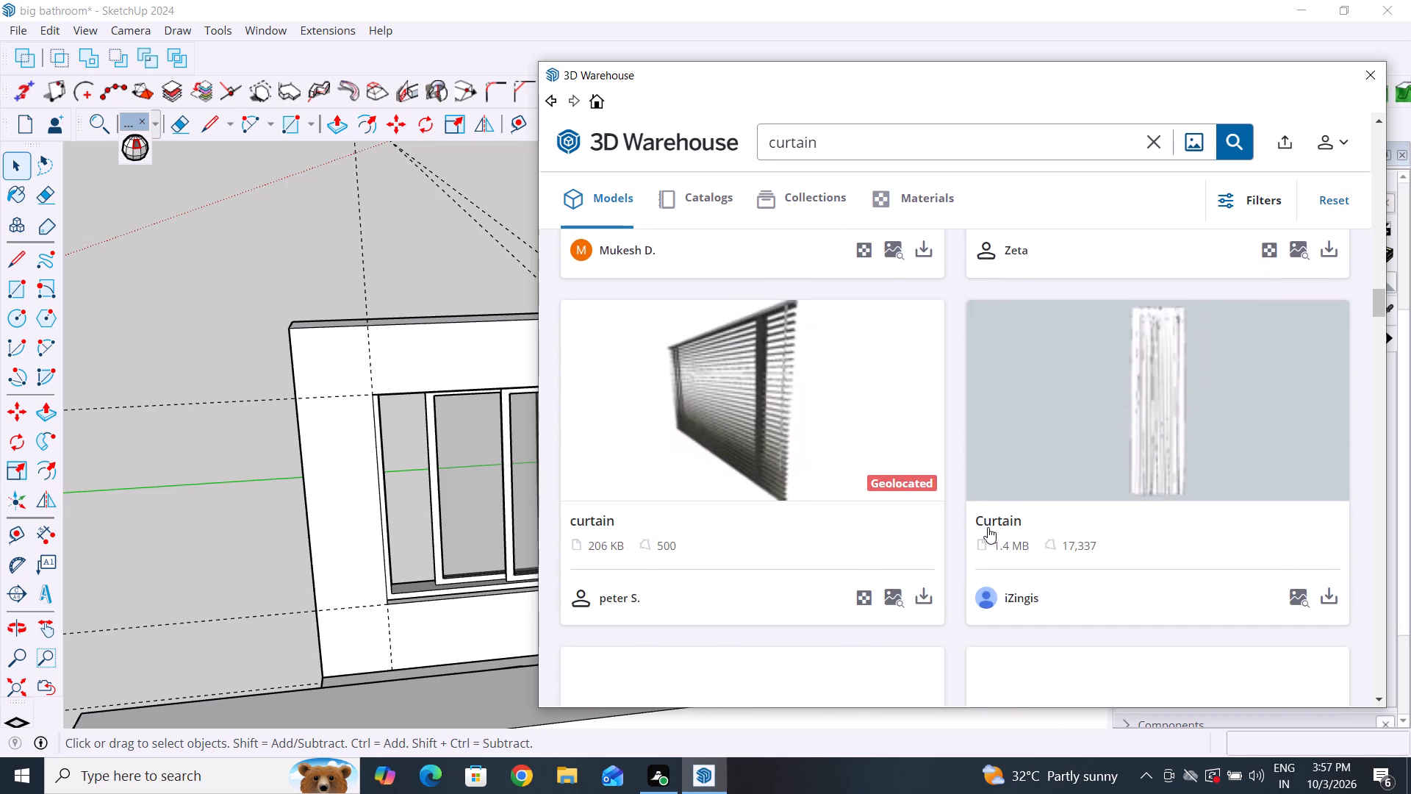
pyautogui.scroll(-3, 988, 527)
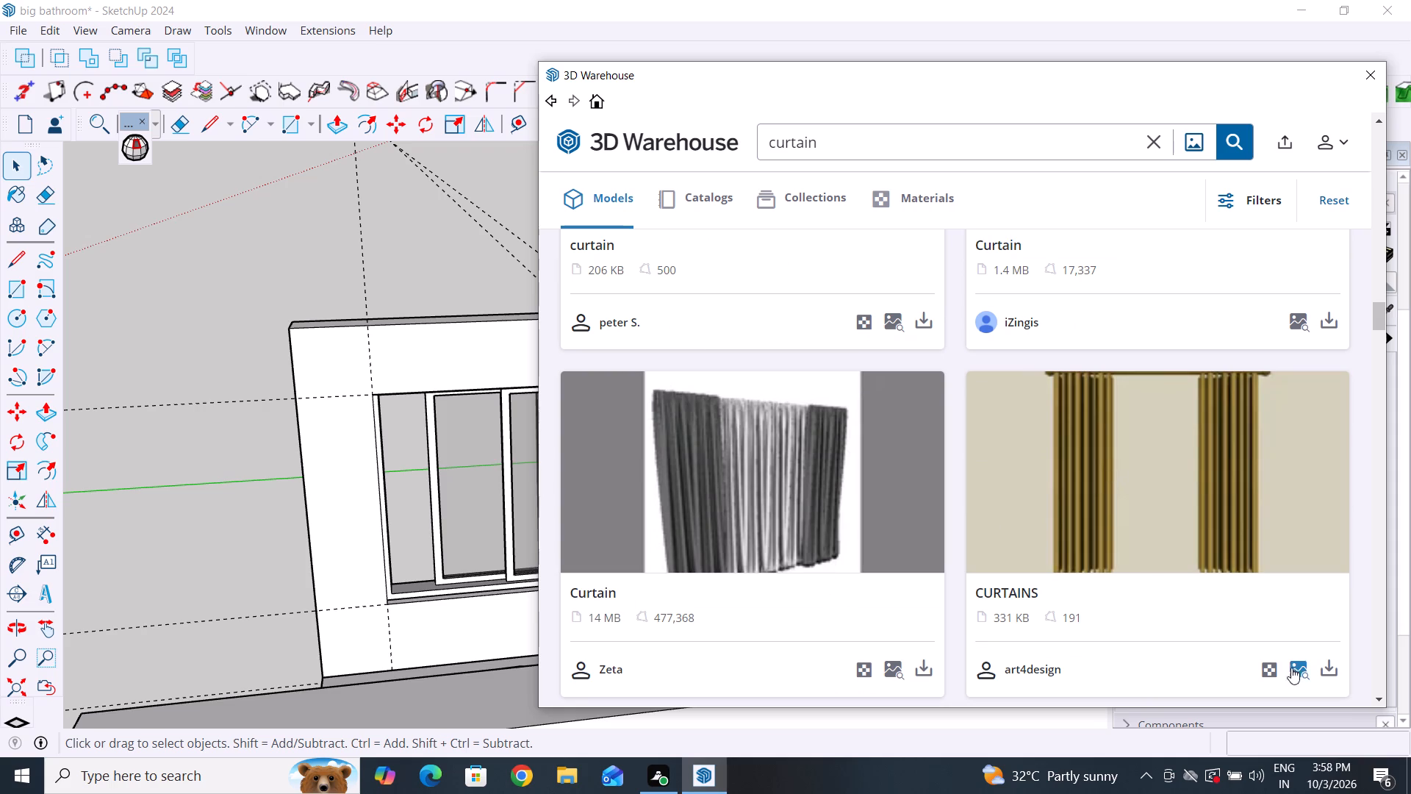
pyautogui.click(1323, 675)
pyautogui.click(924, 412)
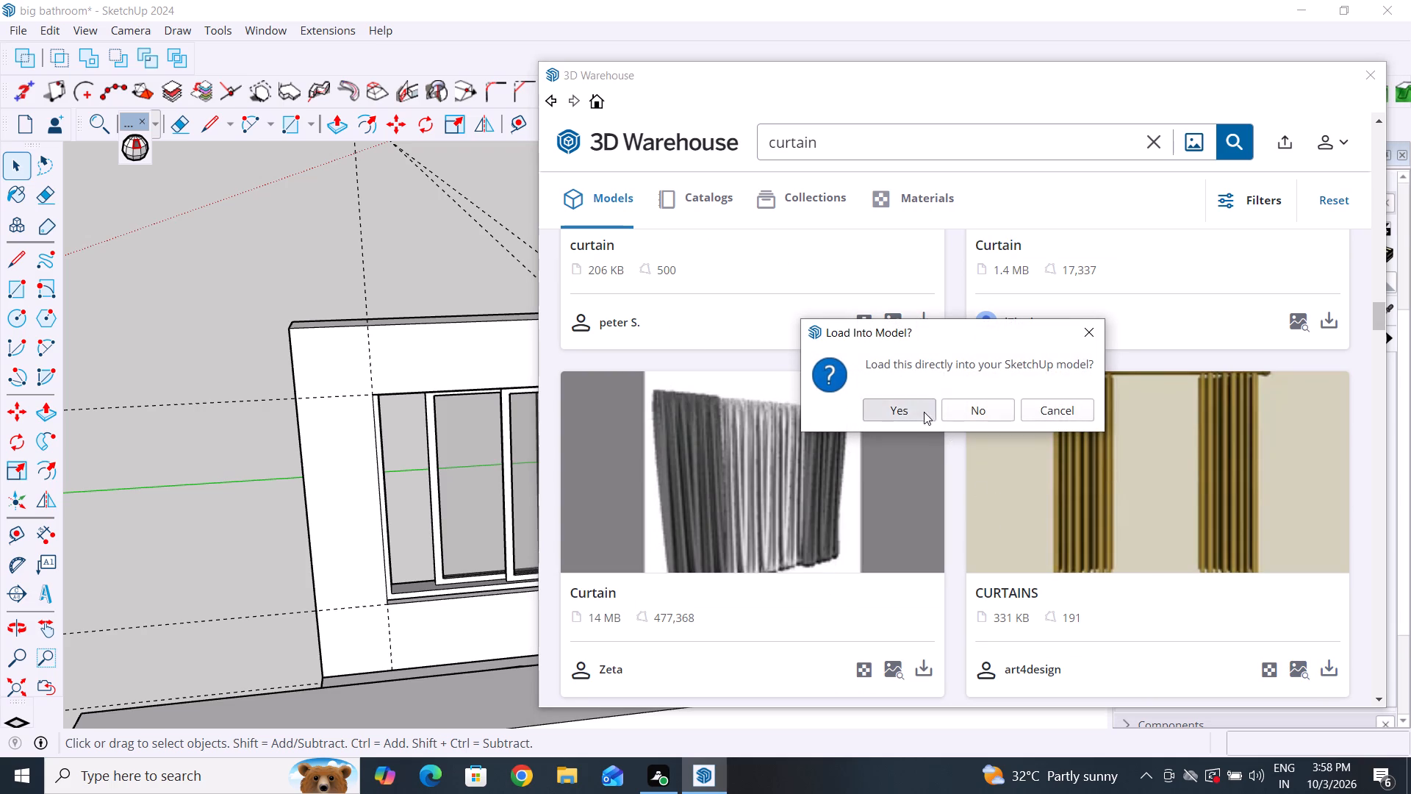
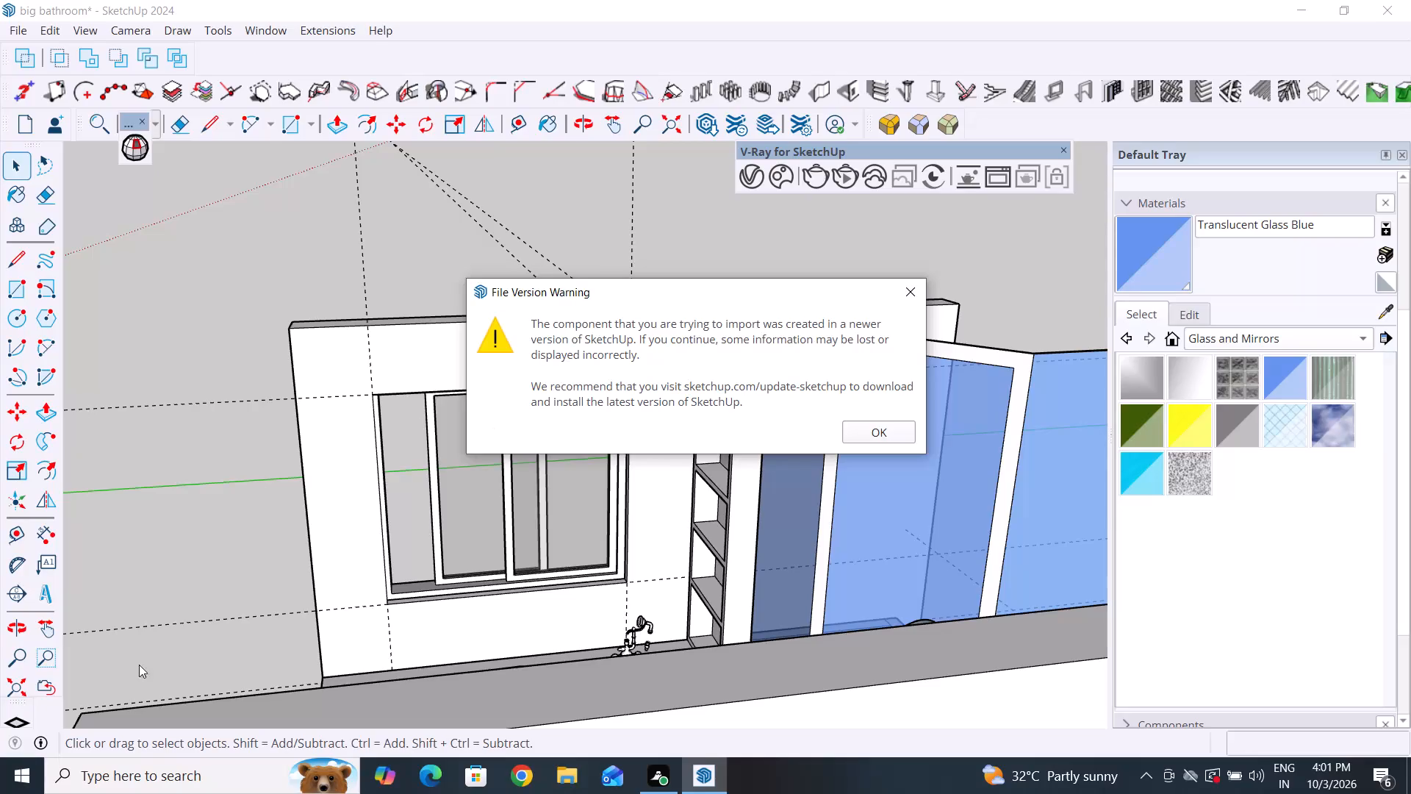
# Place the imported golden-brown curtain component at the upper corner of the window opening behind the bathtub.
pyautogui.click(897, 436)
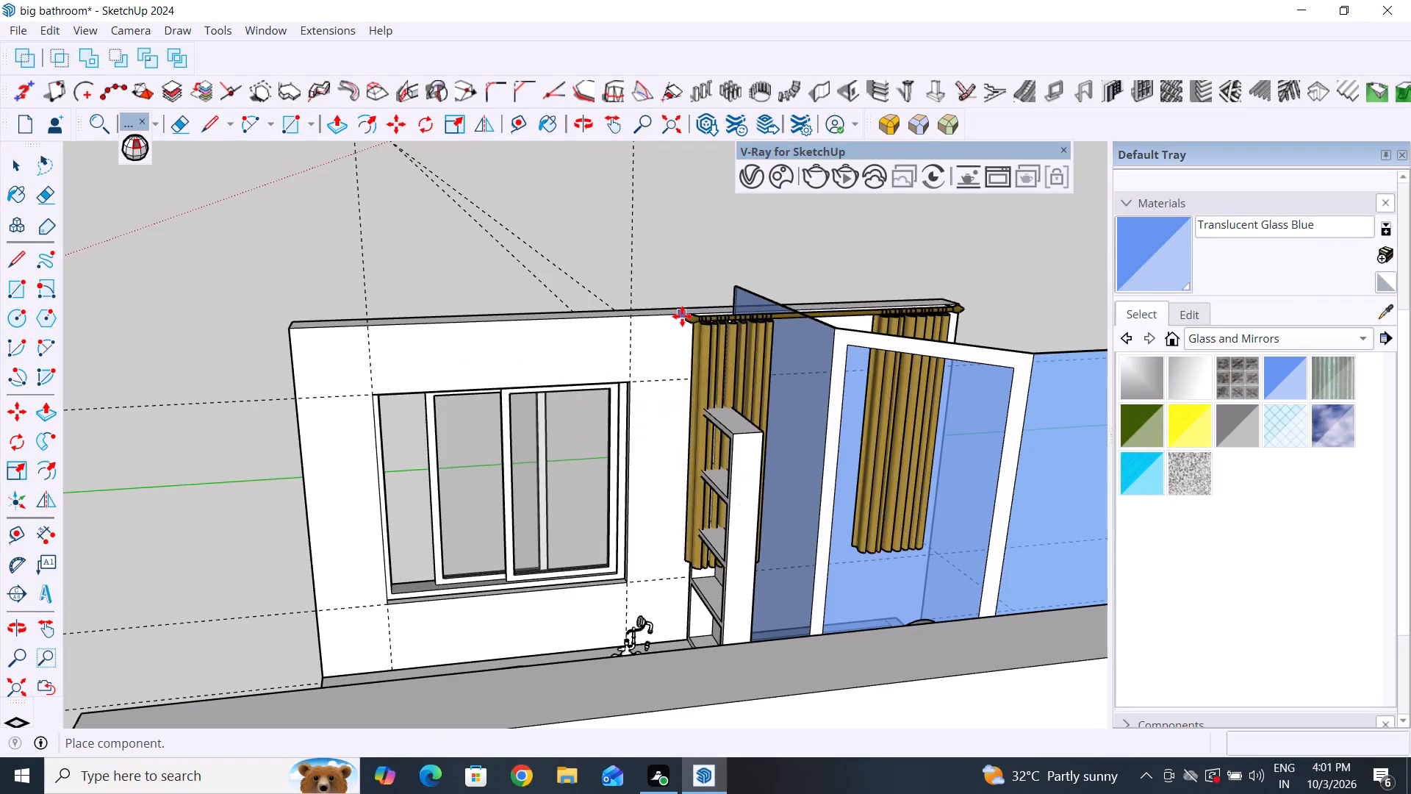
pyautogui.scroll(-5, 682, 316)
pyautogui.moveTo(573, 362); pyautogui.dragTo(744, 440, button='middle')
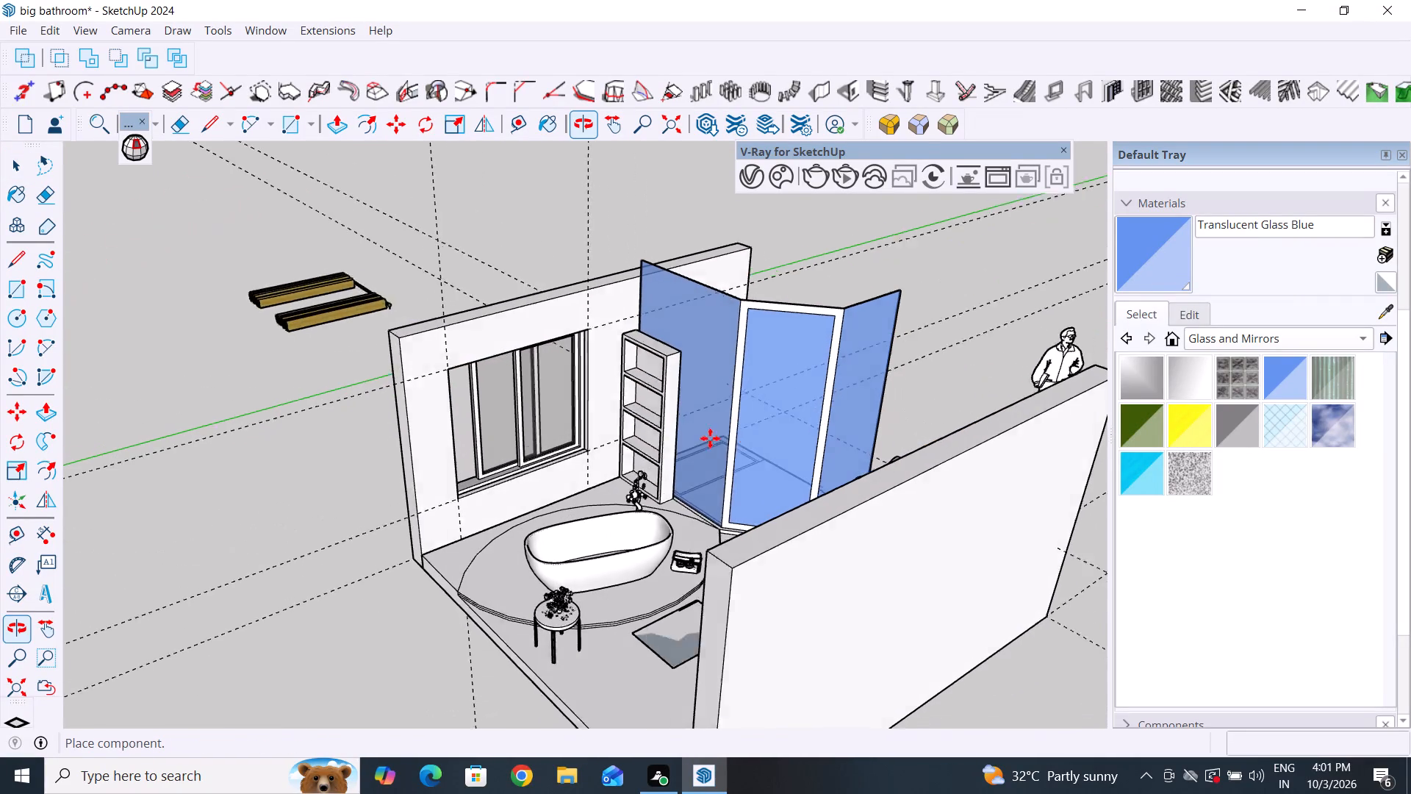
pyautogui.click(456, 371)
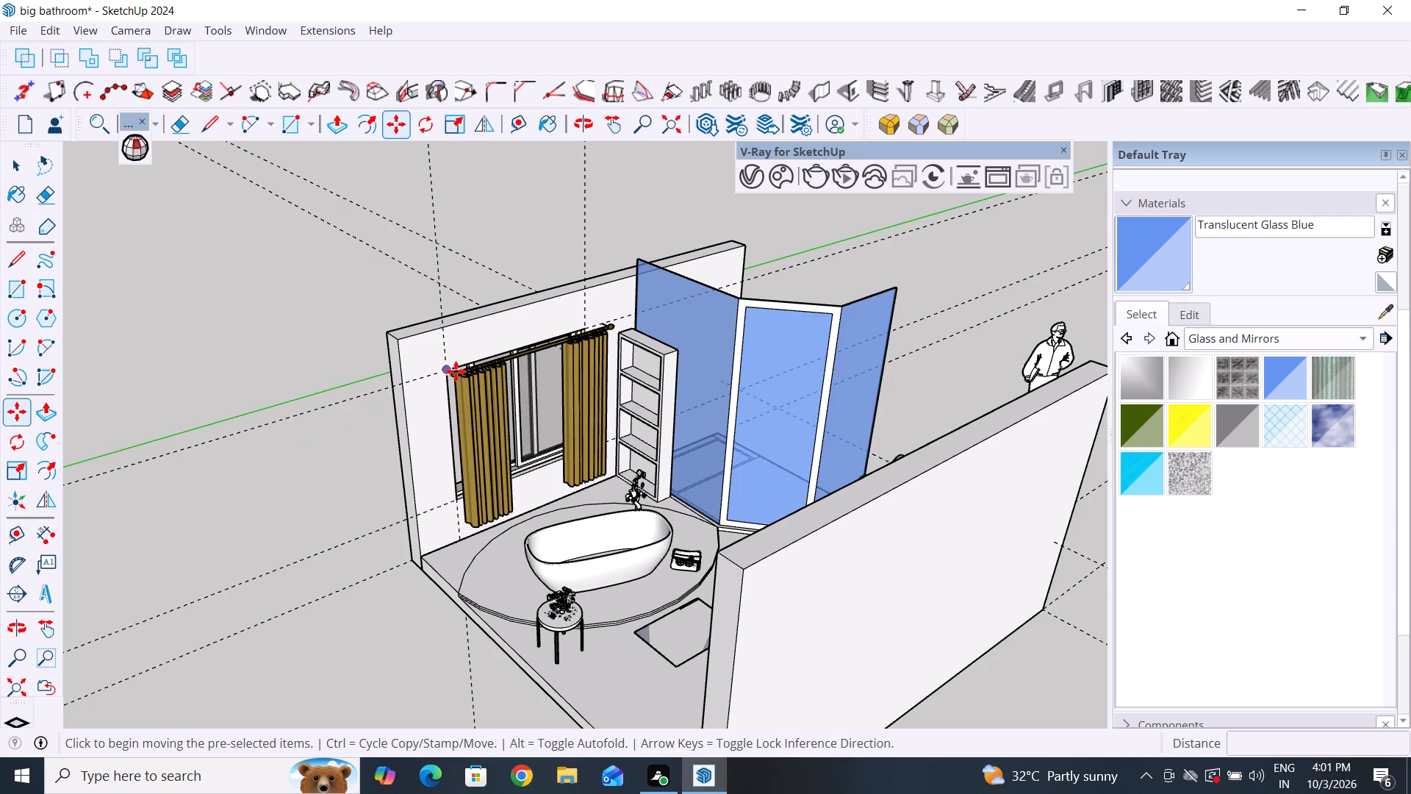
pyautogui.click(14, 162)
pyautogui.click(204, 259)
# Scale the curtain uniformly by about 1.12 from its upper outer corner so it extends past the window frame.
pyautogui.scroll(5, 384, 374)
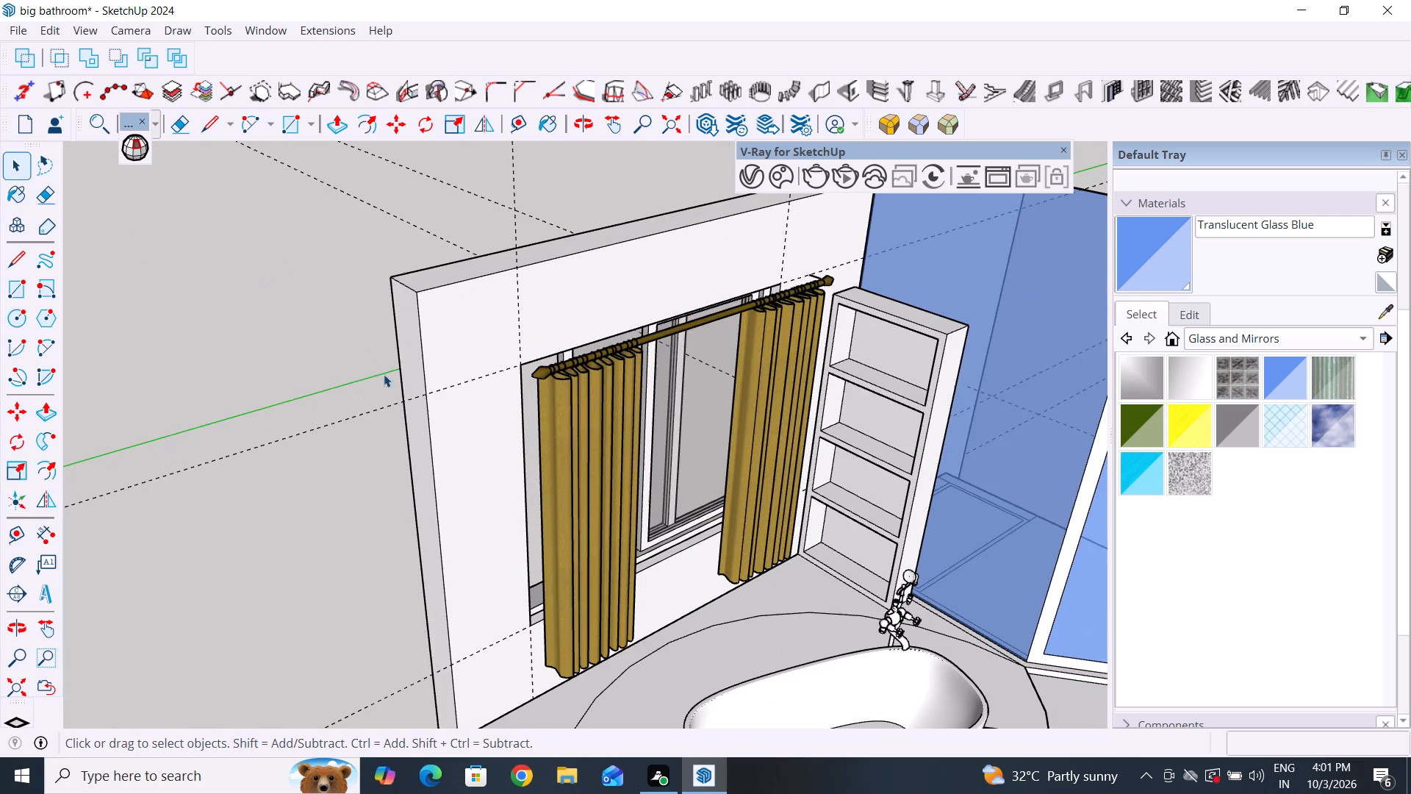
pyautogui.scroll(-2, 447, 357)
pyautogui.click(543, 375)
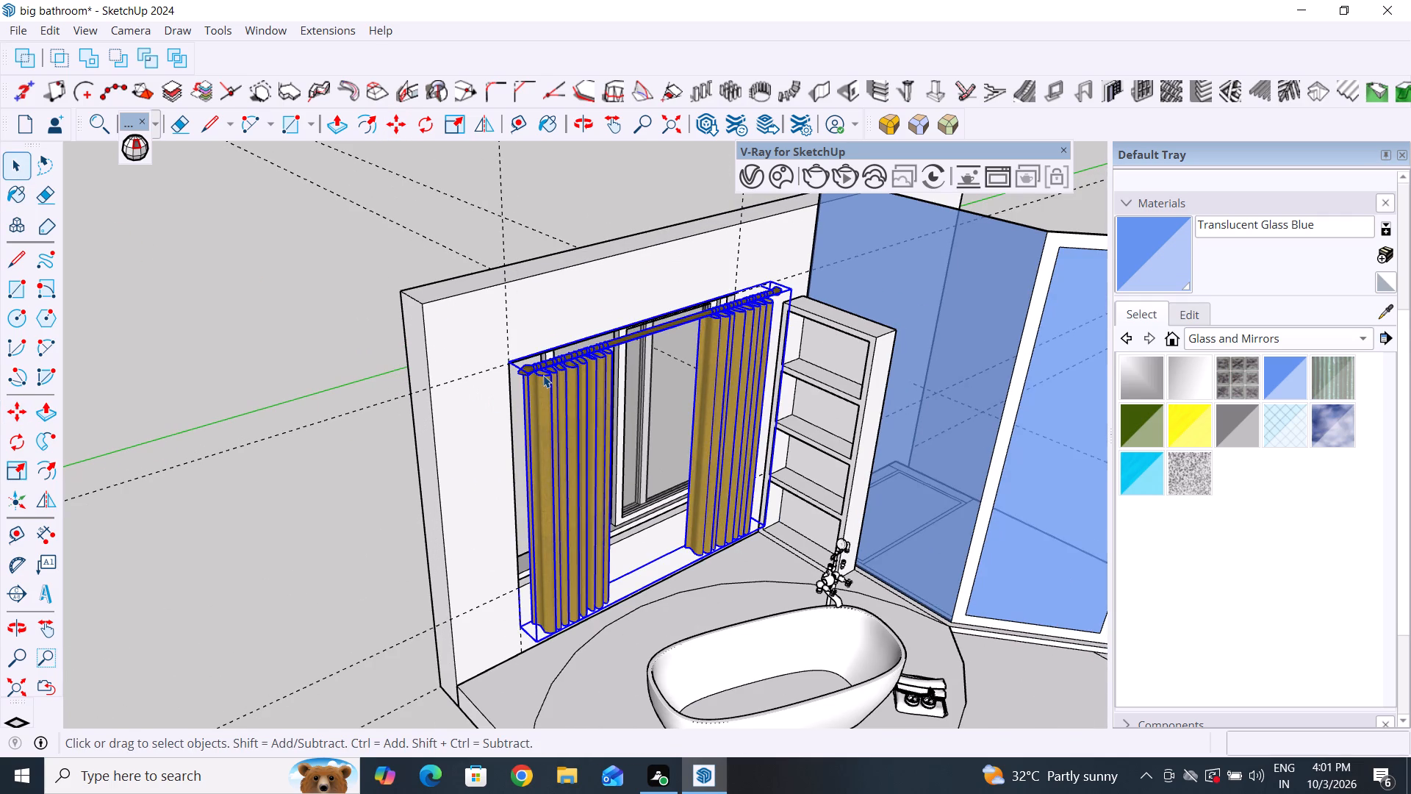
pyautogui.press('s')
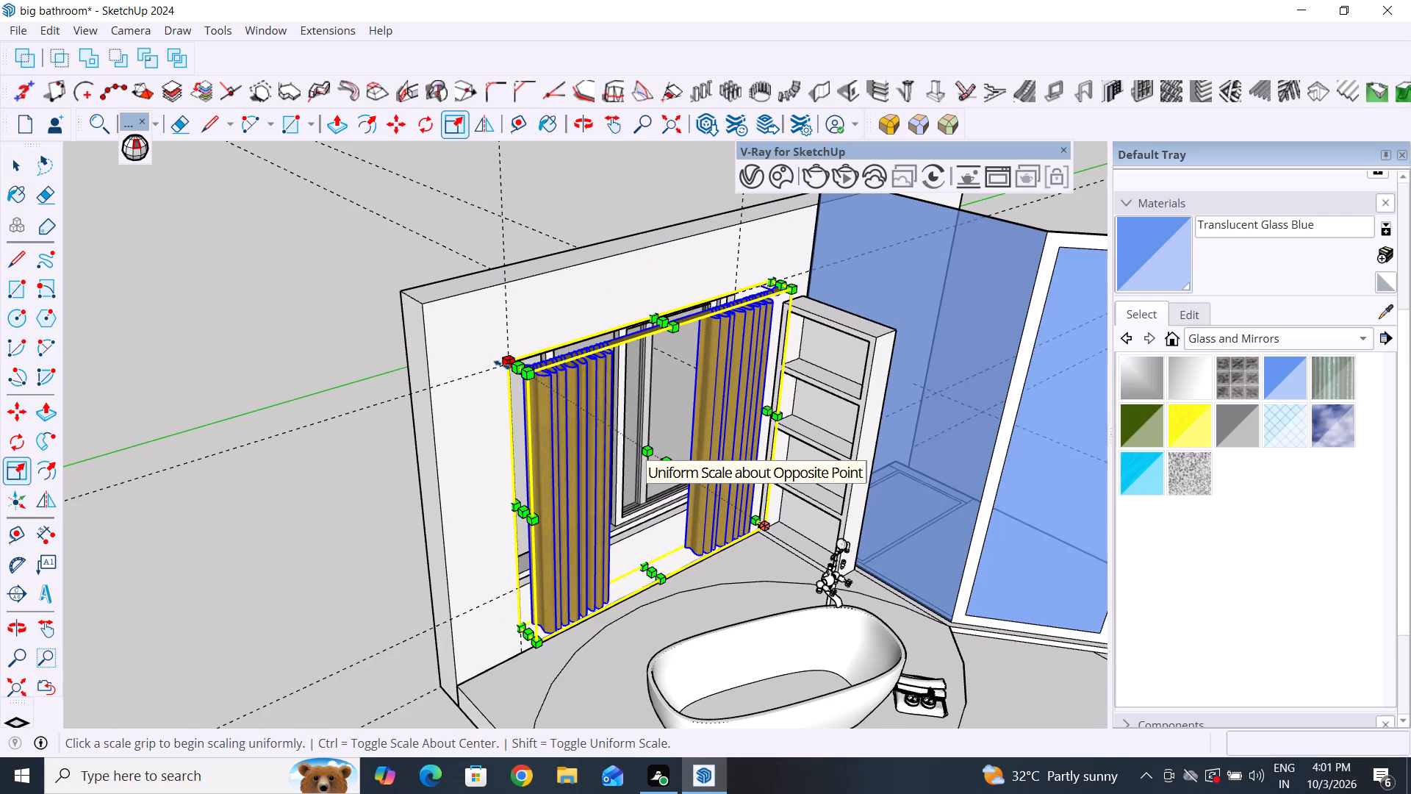
pyautogui.click(503, 365)
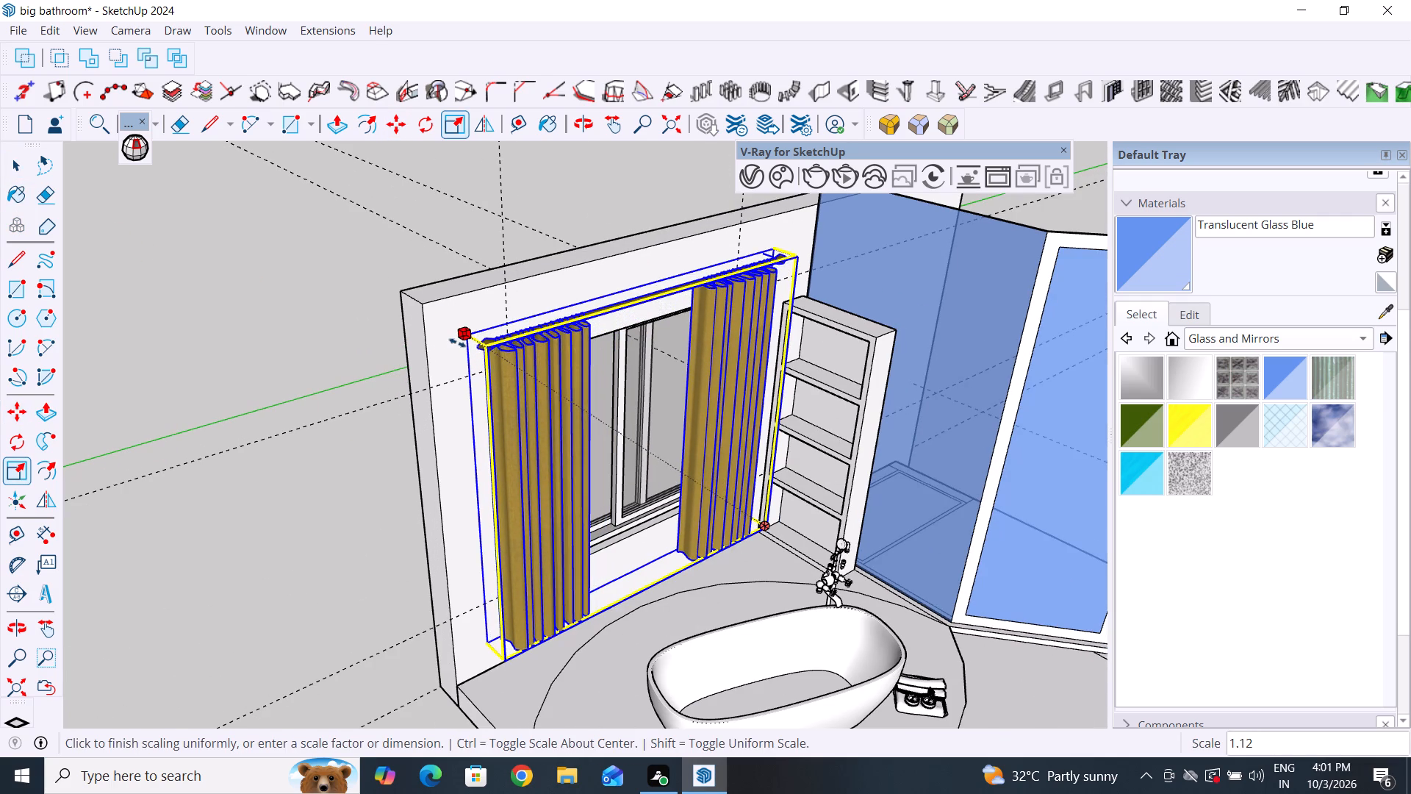
pyautogui.click(457, 343)
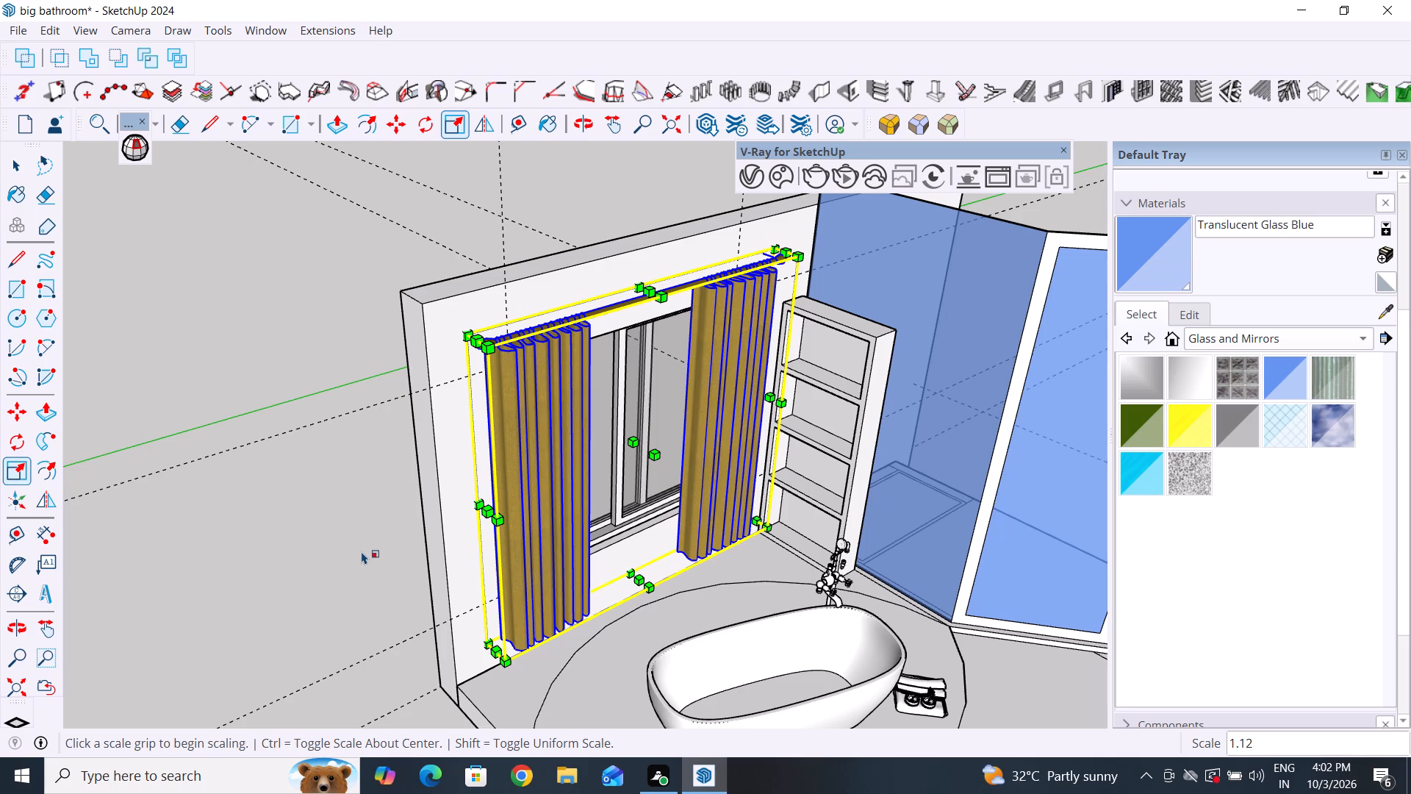
pyautogui.click(234, 567)
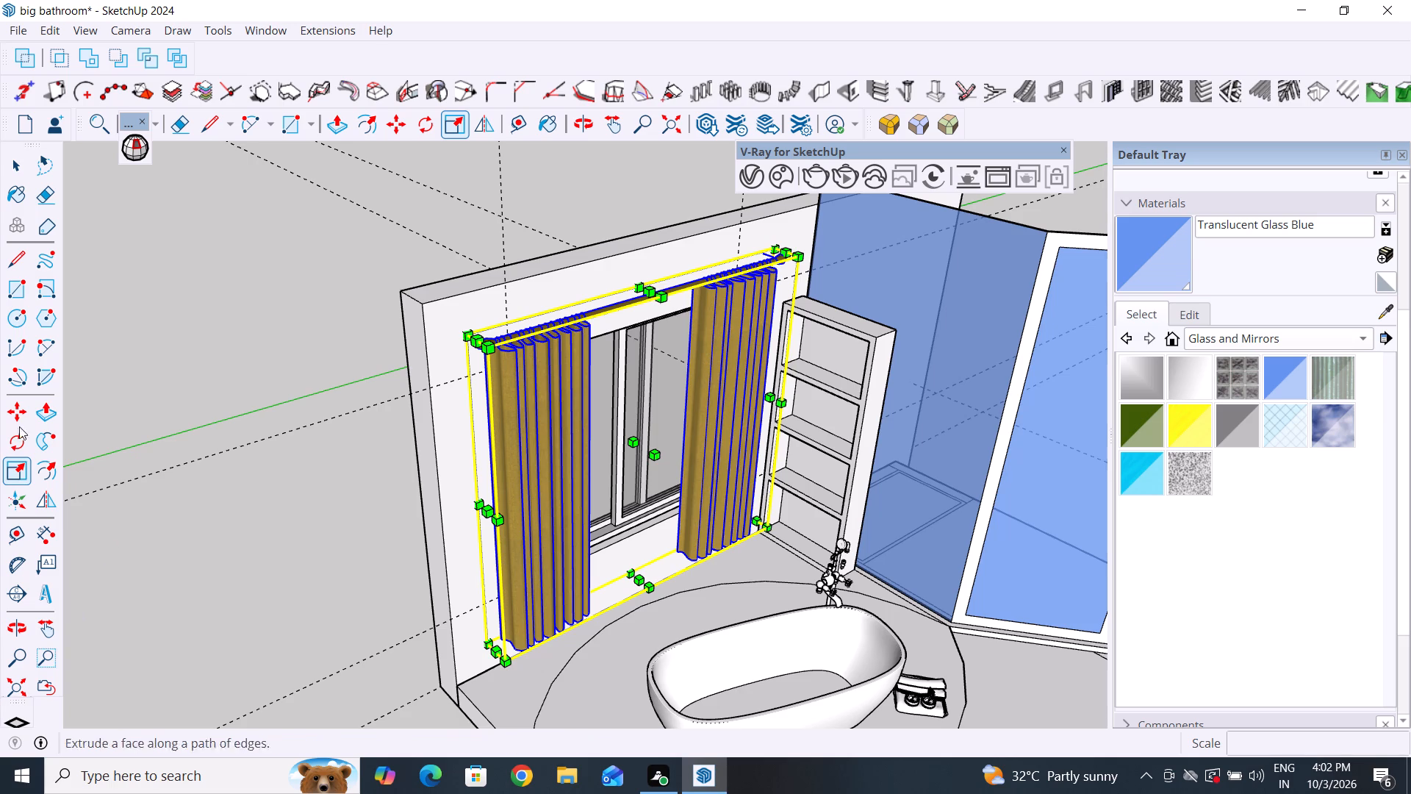
pyautogui.click(22, 168)
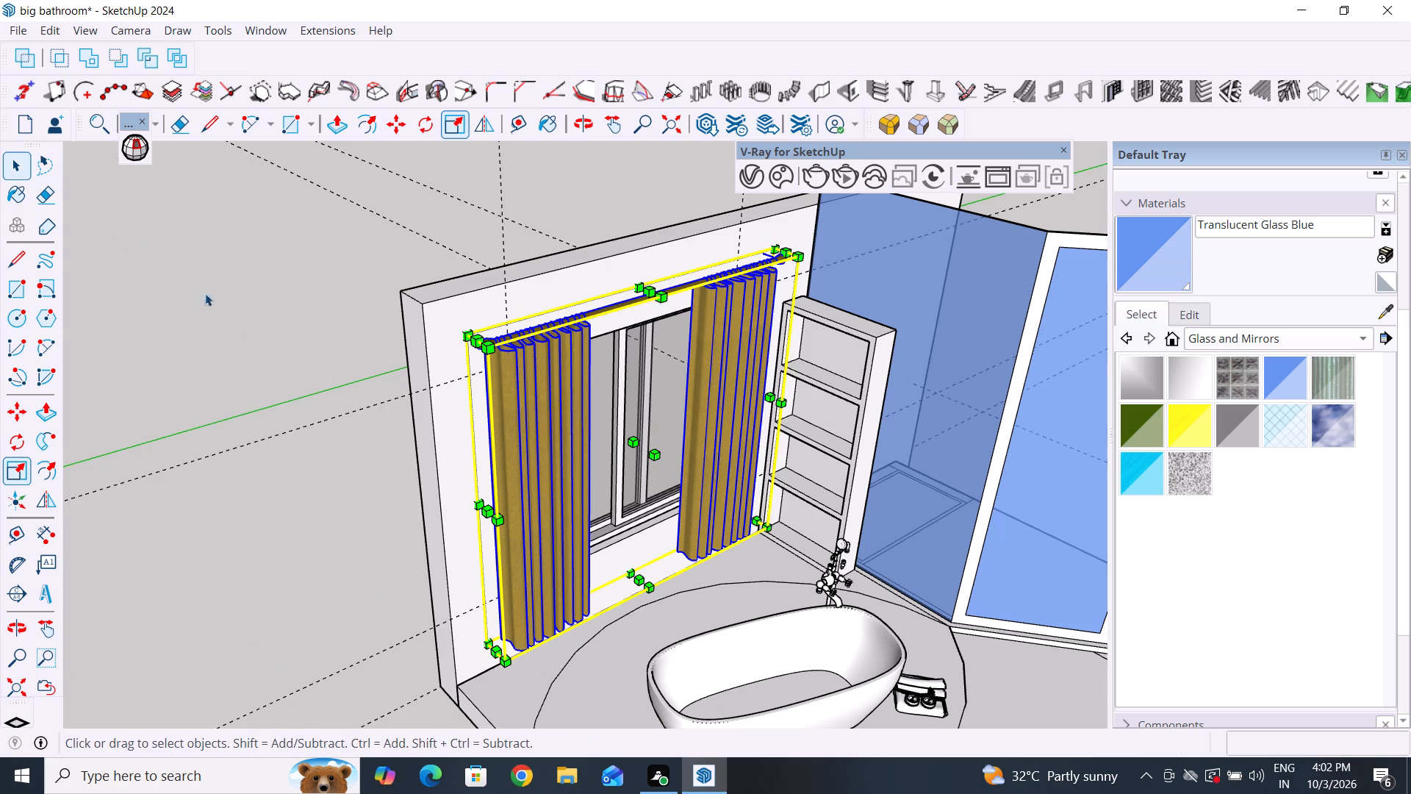
pyautogui.click(215, 302)
# Examine the curtained window and the overall bathroom layout from inside and outside the room.
pyautogui.scroll(-3, 315, 390)
pyautogui.moveTo(359, 423); pyautogui.dragTo(387, 426, button='middle')
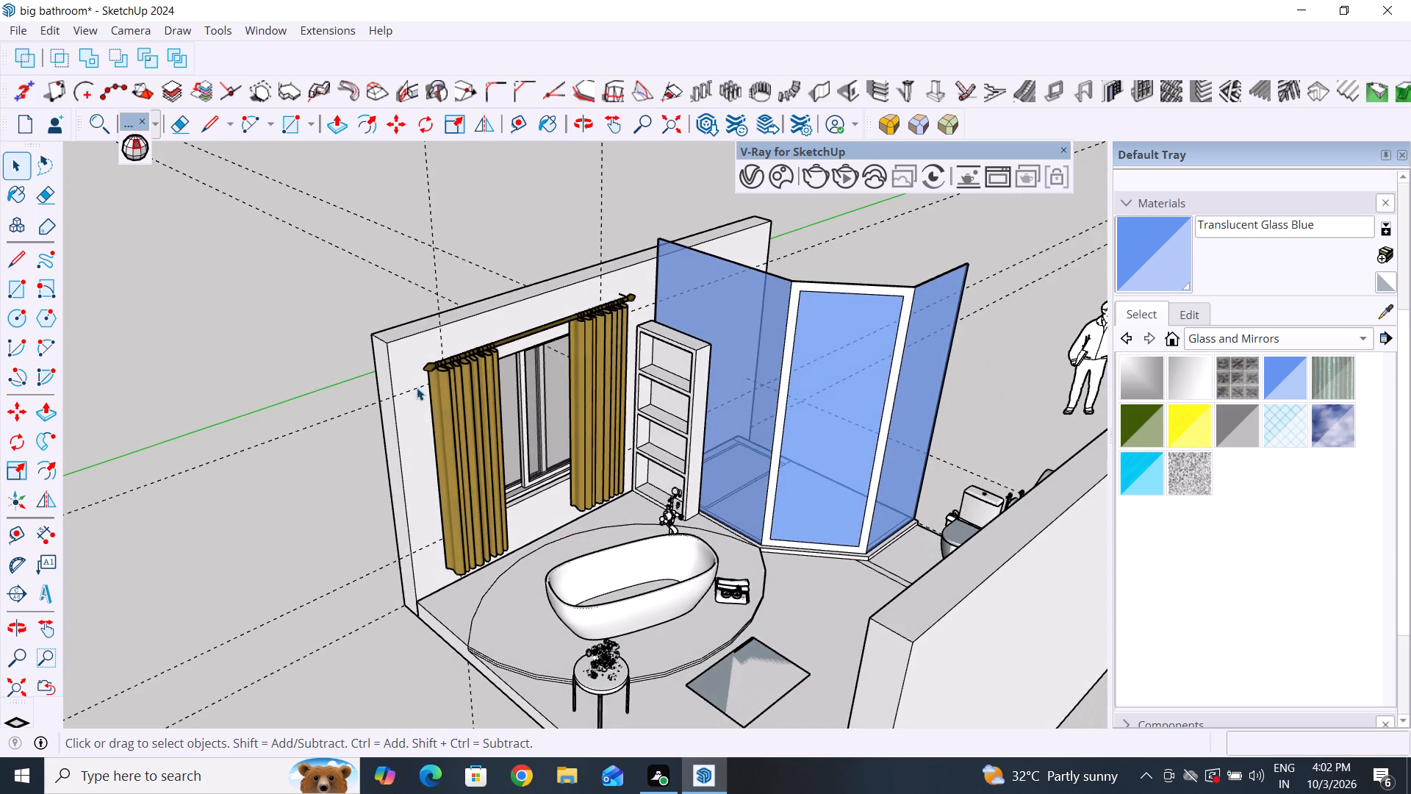
pyautogui.scroll(2, 431, 362)
pyautogui.middleClick(449, 378)
pyautogui.scroll(-5, 279, 399)
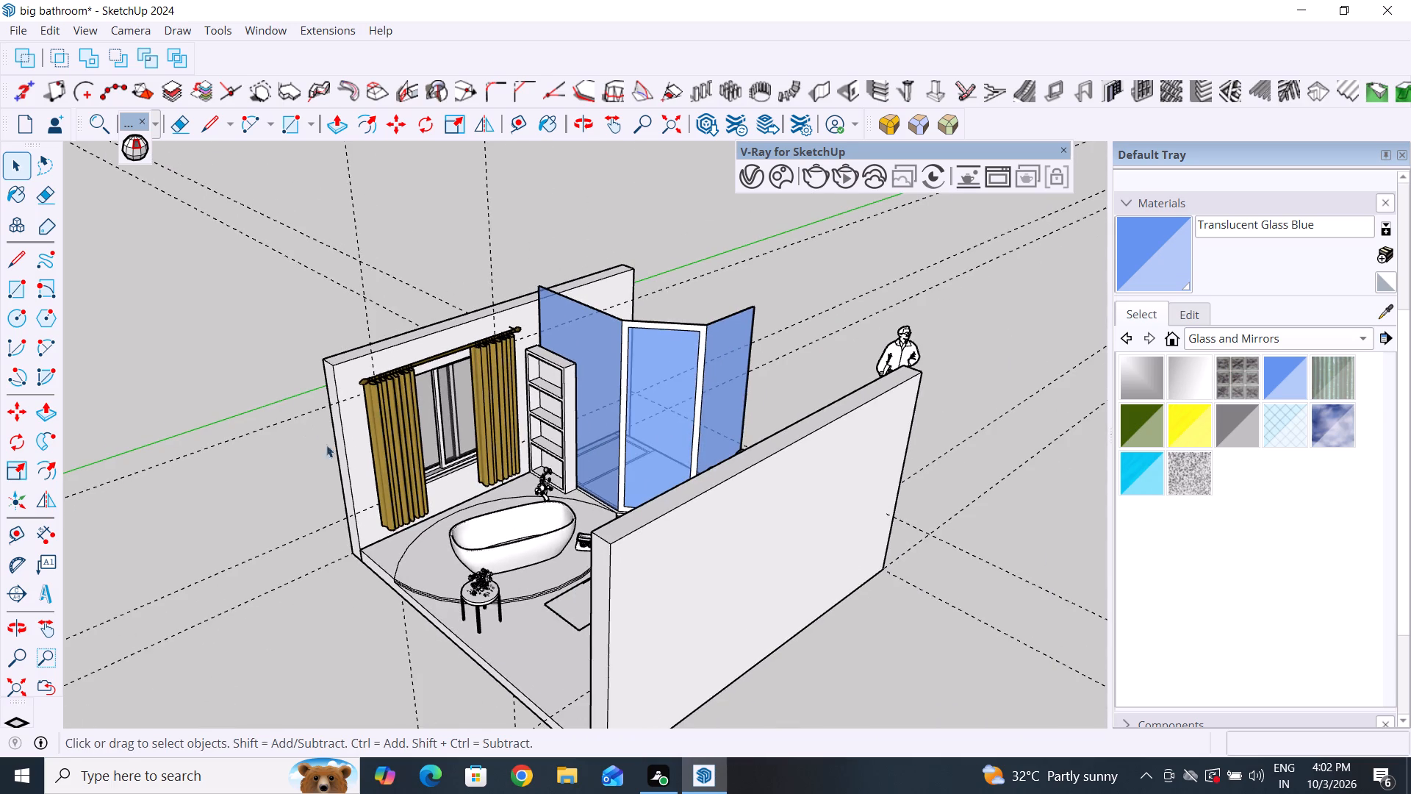
pyautogui.moveTo(341, 453); pyautogui.dragTo(832, 496, button='middle')
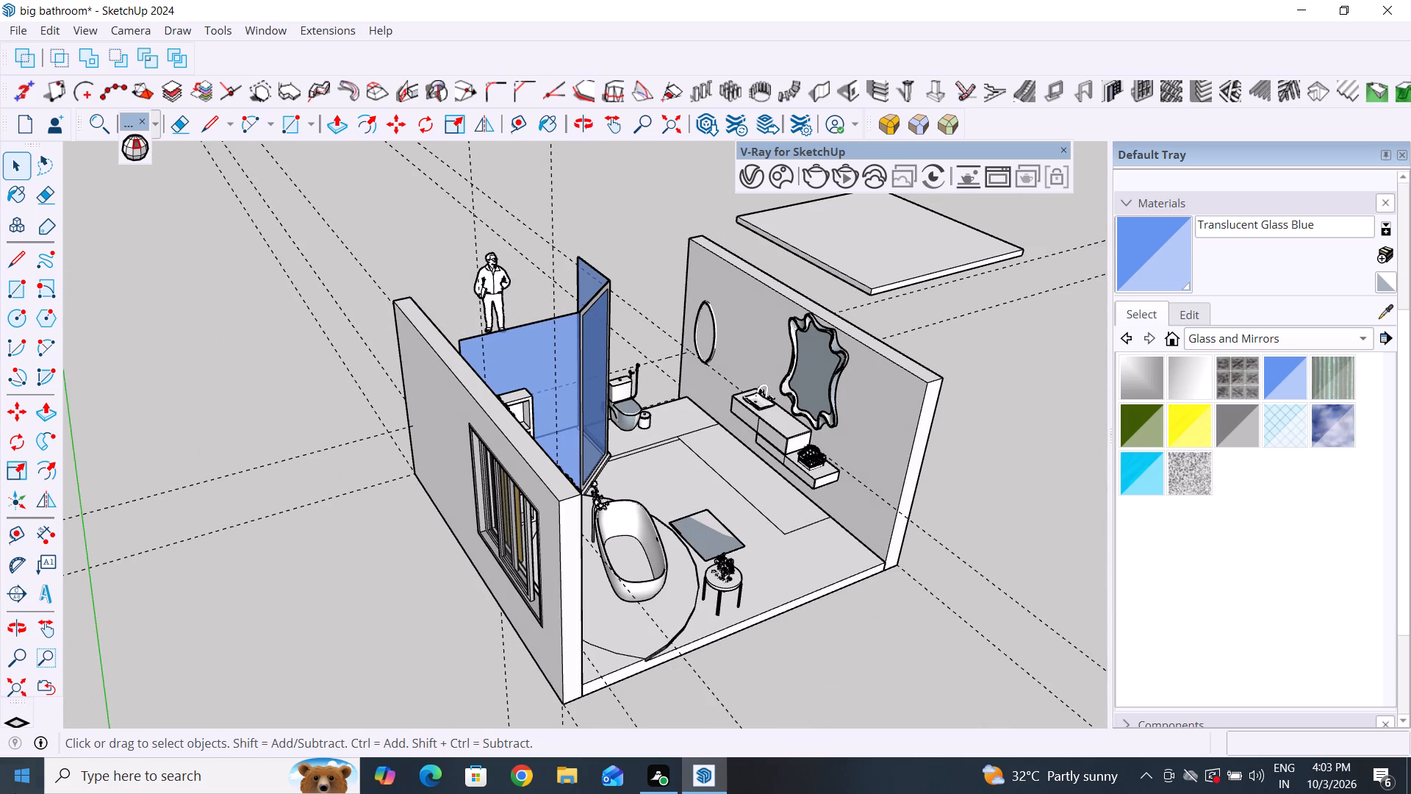
pyautogui.scroll(-1, 820, 525)
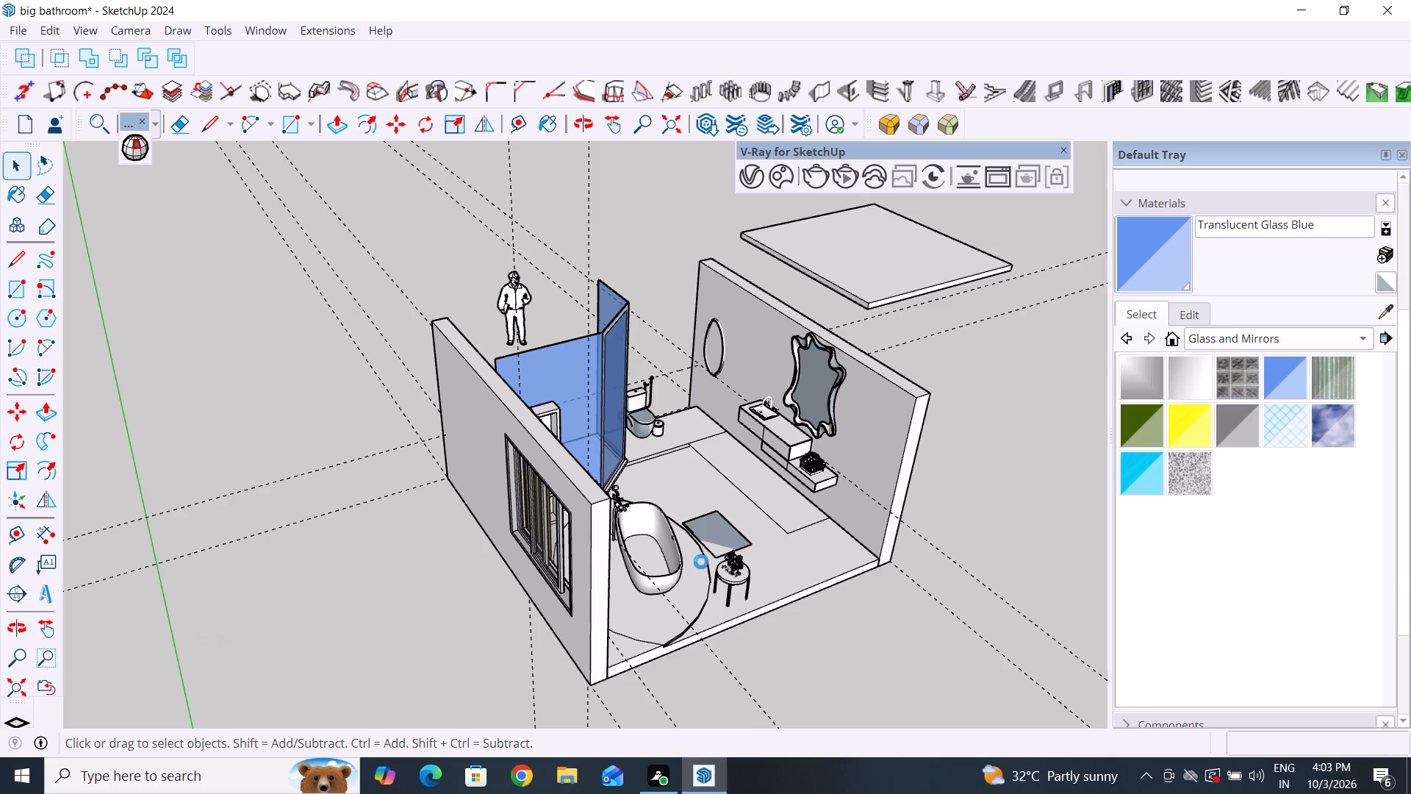
pyautogui.scroll(-3, 739, 527)
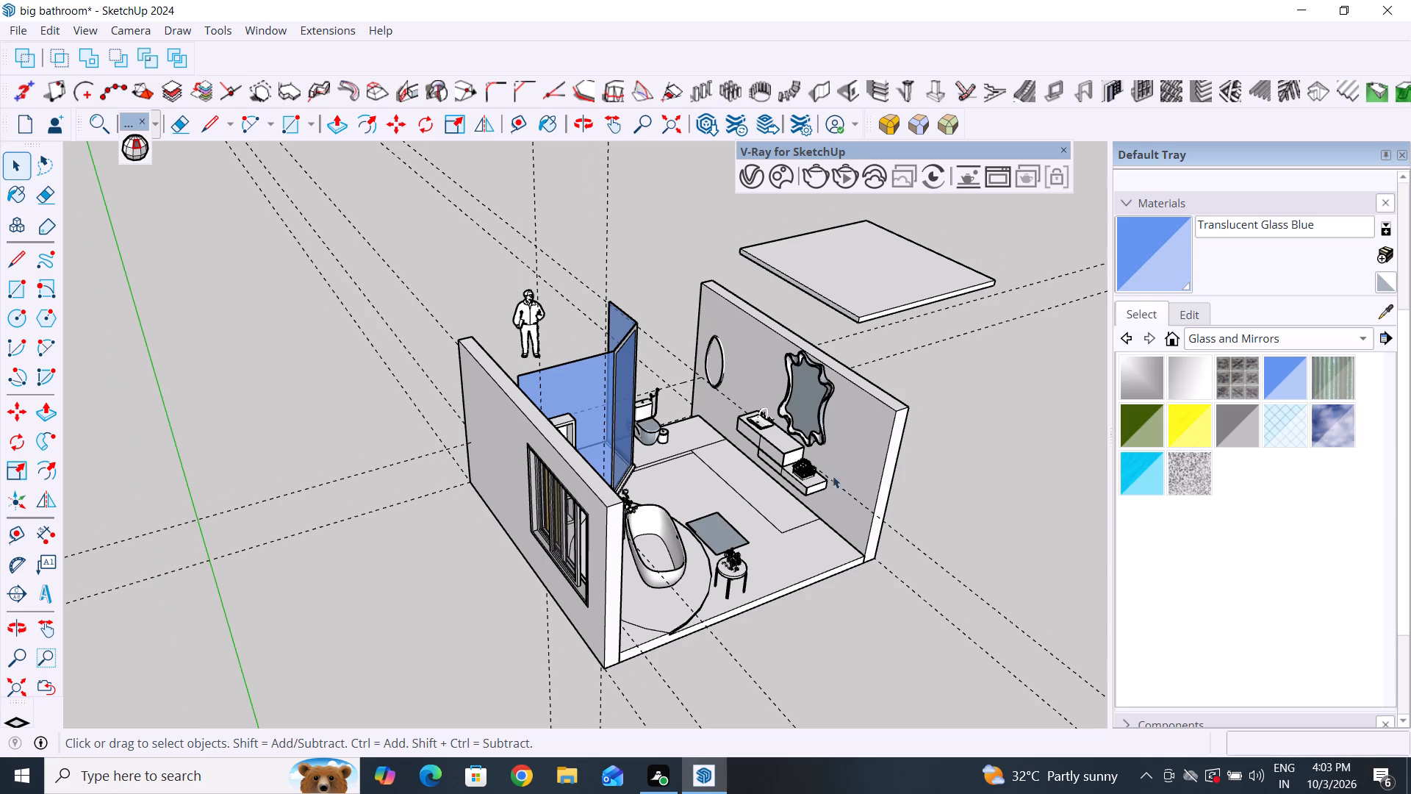
pyautogui.scroll(-4, 608, 536)
pyautogui.moveTo(786, 583); pyautogui.dragTo(235, 521, button='middle')
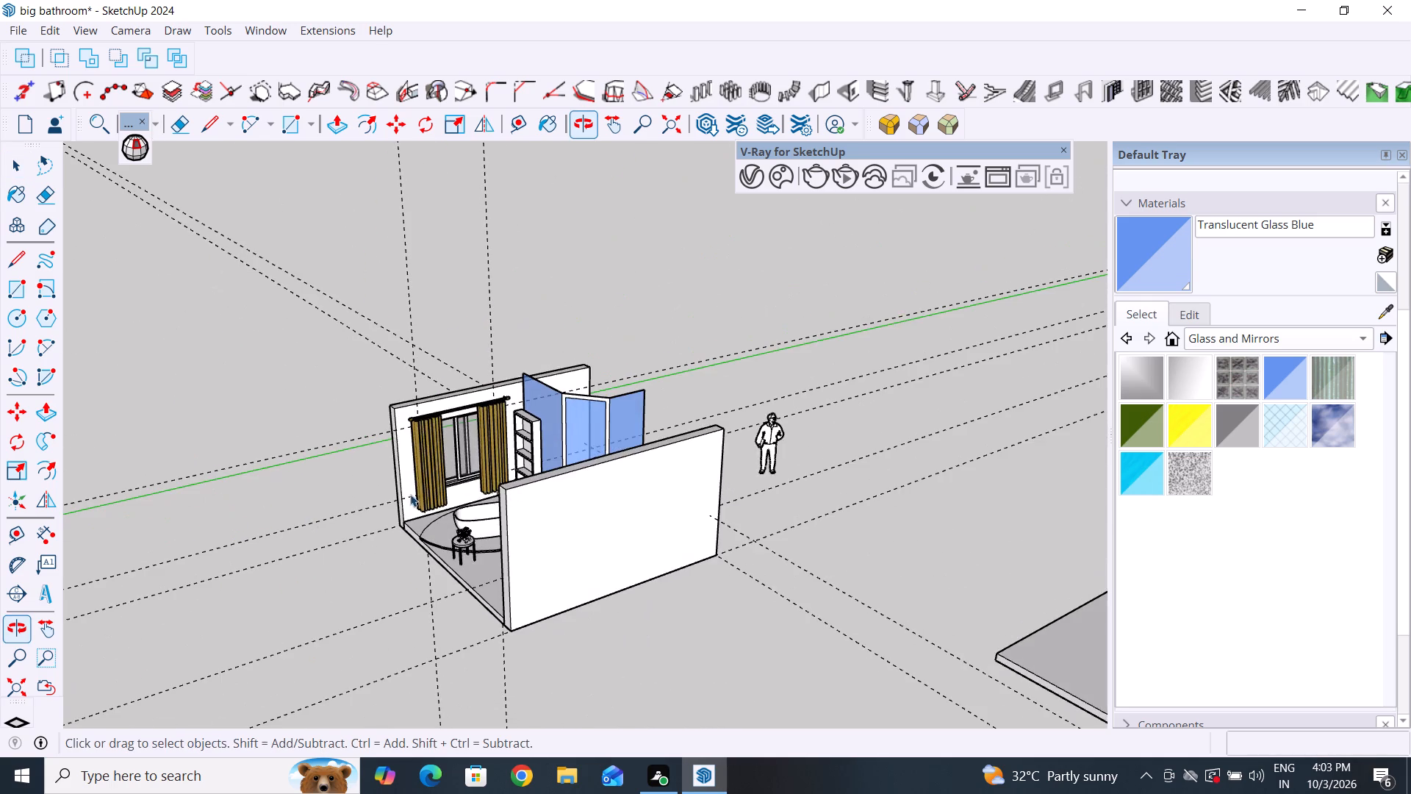
# Draw a 188.0" by 10.0" rectangle between the two side walls, along the floor's open edge behind the toilet and shower.
pyautogui.scroll(-4, 390, 429)
pyautogui.moveTo(453, 593); pyautogui.dragTo(227, 679, button='middle')
pyautogui.scroll(5, 555, 516)
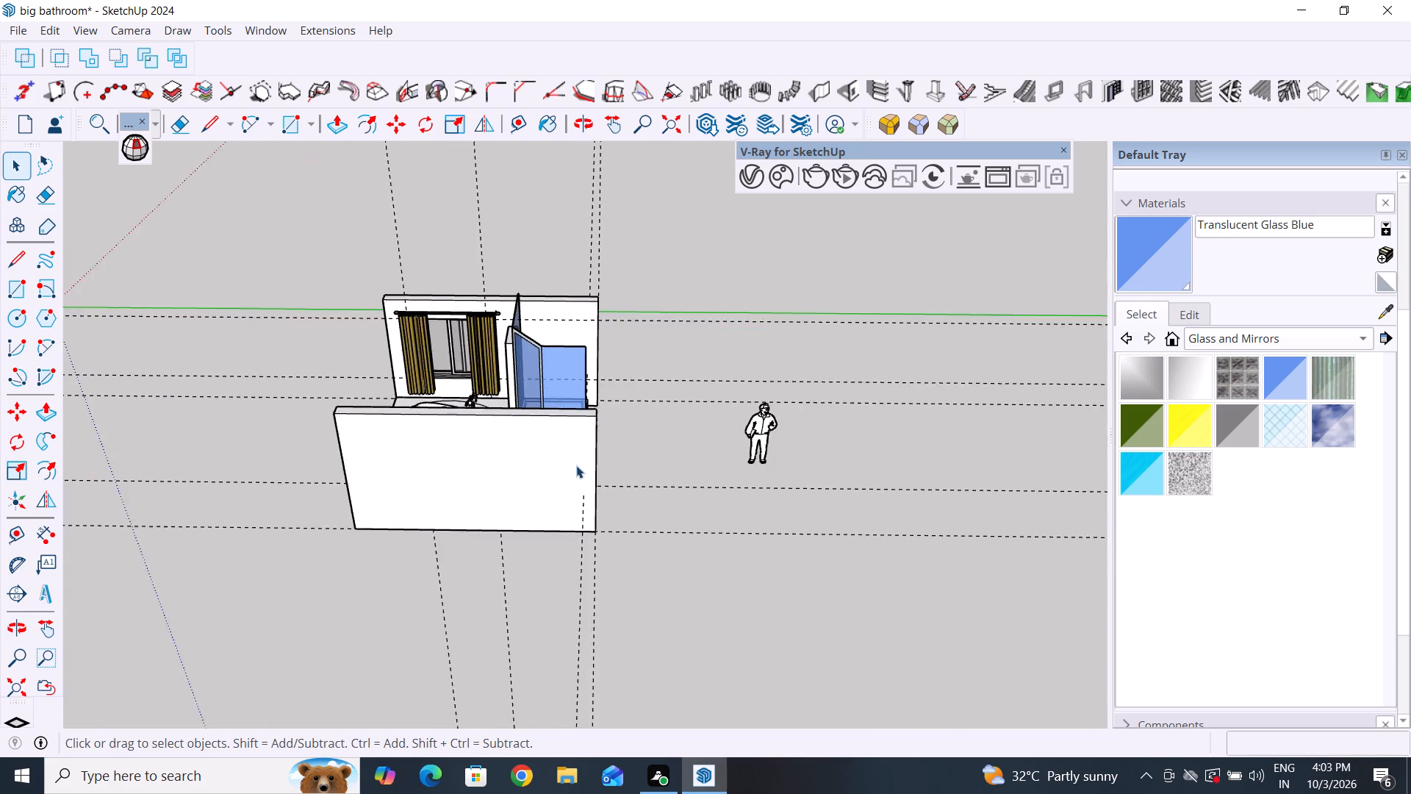
pyautogui.scroll(7, 576, 465)
pyautogui.moveTo(622, 451); pyautogui.dragTo(406, 501, button='middle')
pyautogui.scroll(3, 481, 480)
pyautogui.click(26, 290)
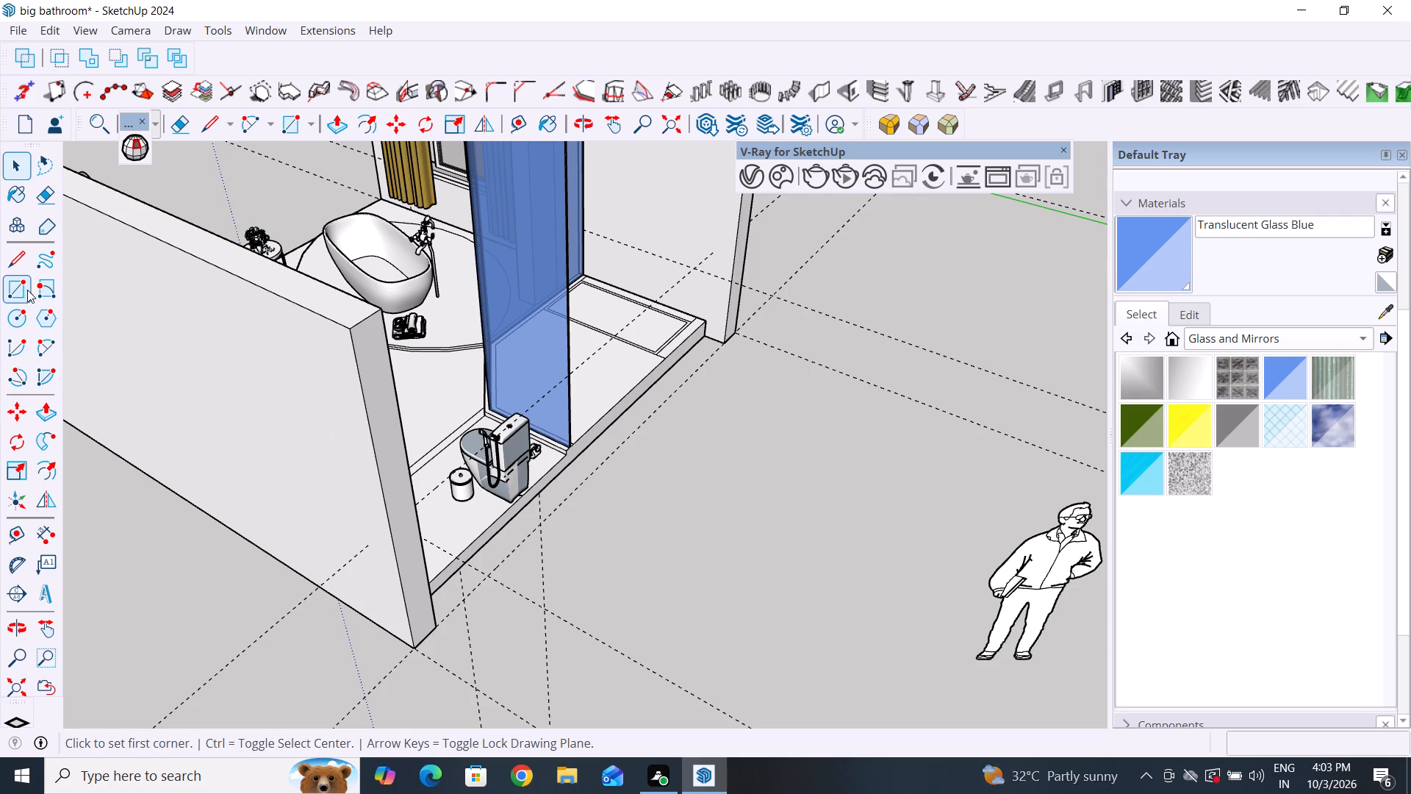
pyautogui.scroll(5, 669, 366)
pyautogui.scroll(3, 722, 323)
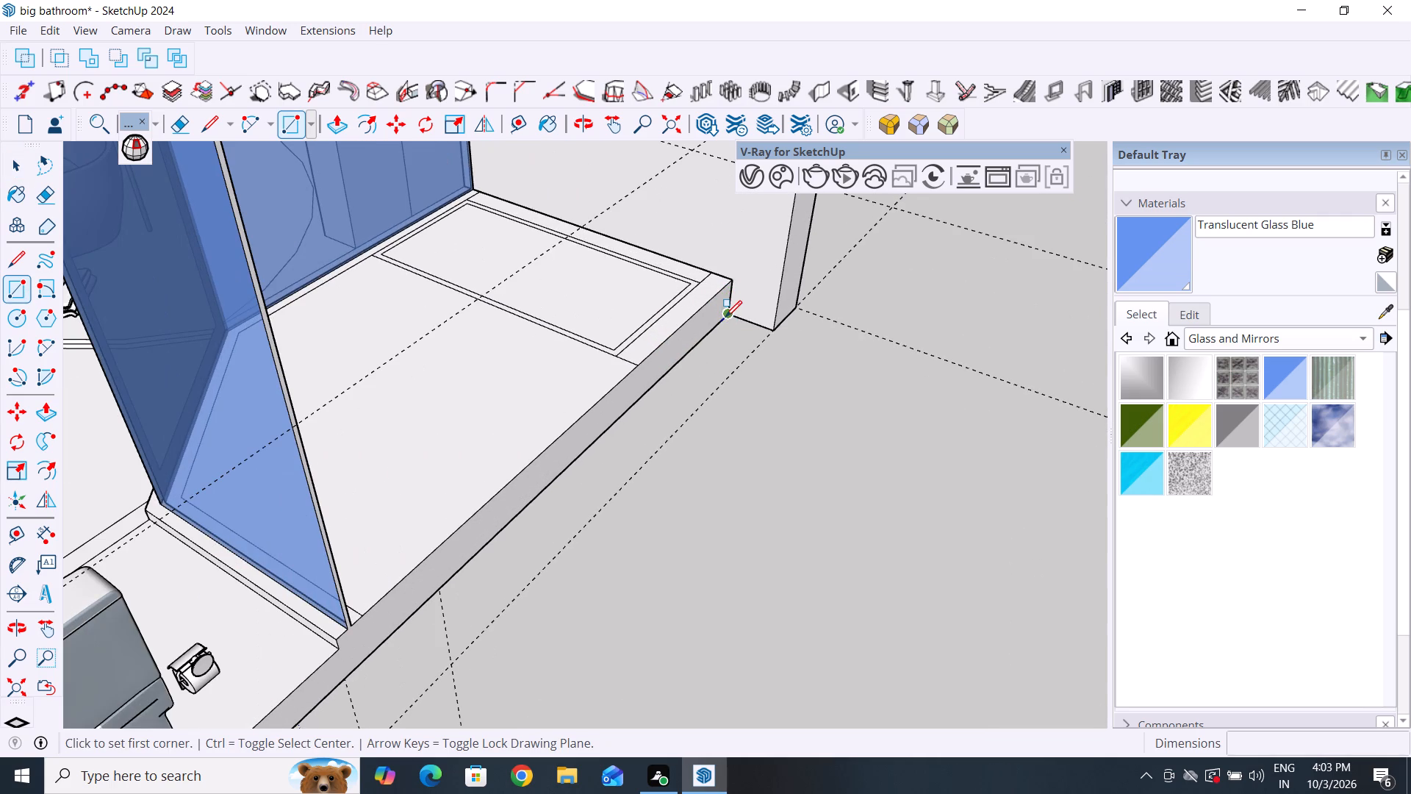
pyautogui.click(729, 317)
pyautogui.scroll(-11, 729, 317)
pyautogui.moveTo(729, 317); pyautogui.dragTo(702, 347, button='middle')
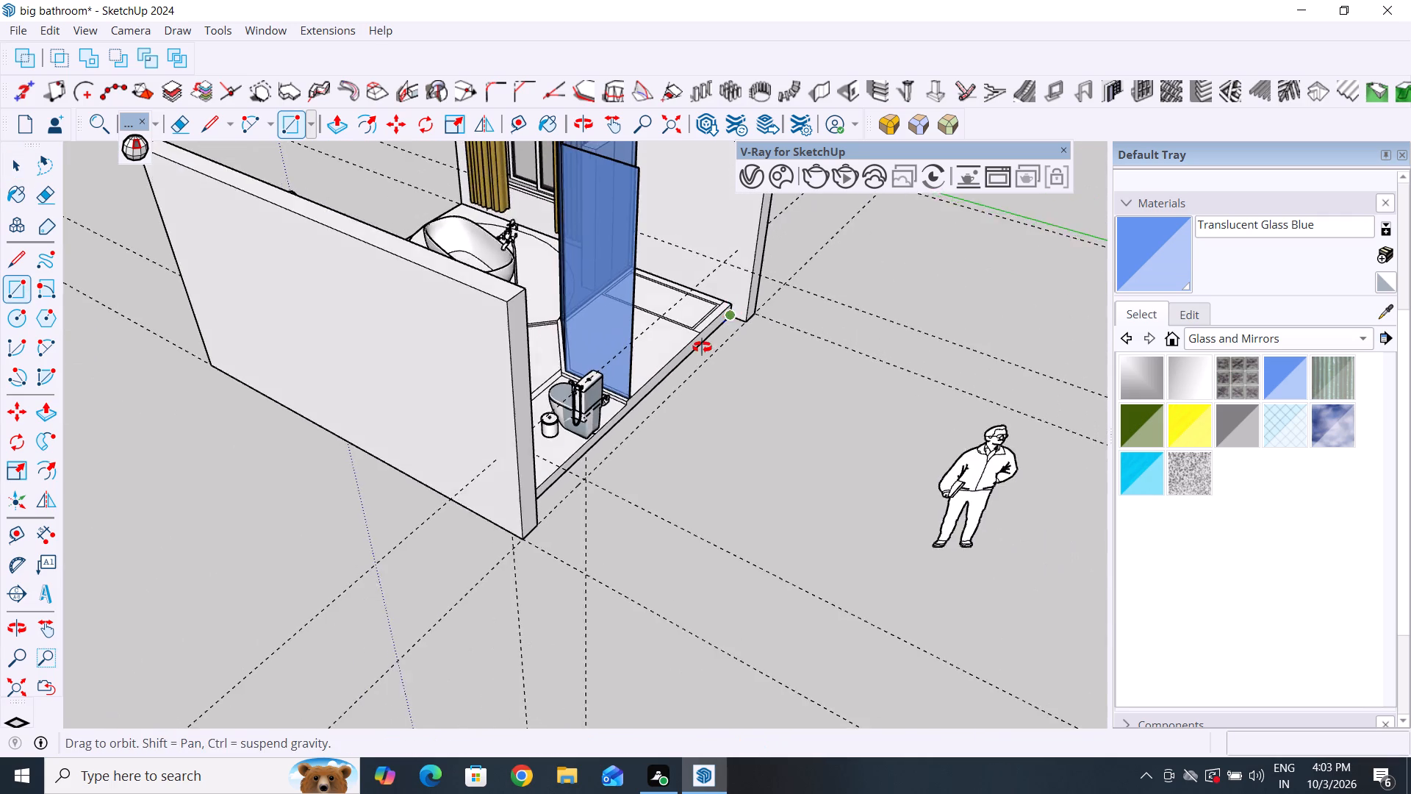
pyautogui.moveTo(702, 347); pyautogui.dragTo(633, 405, button='middle')
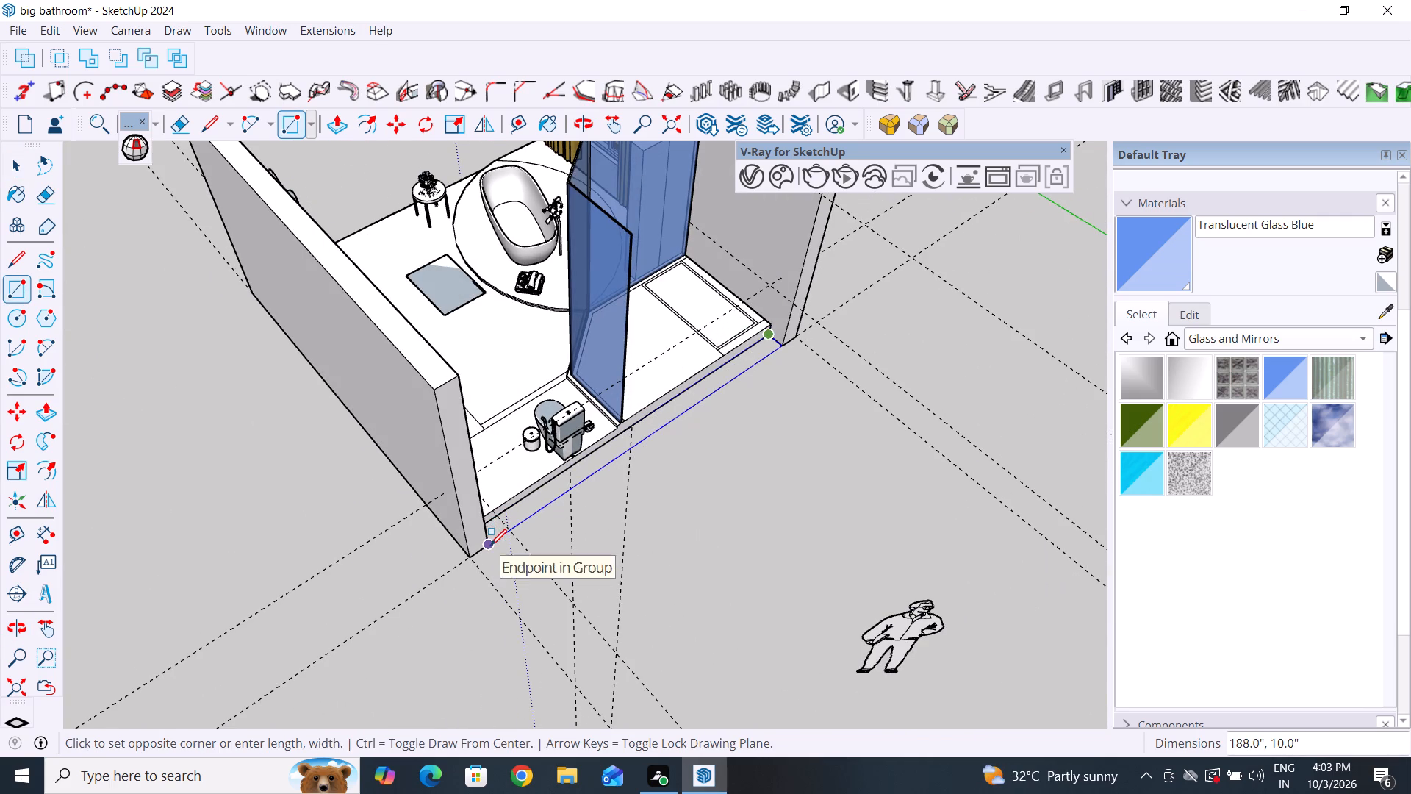
pyautogui.click(490, 546)
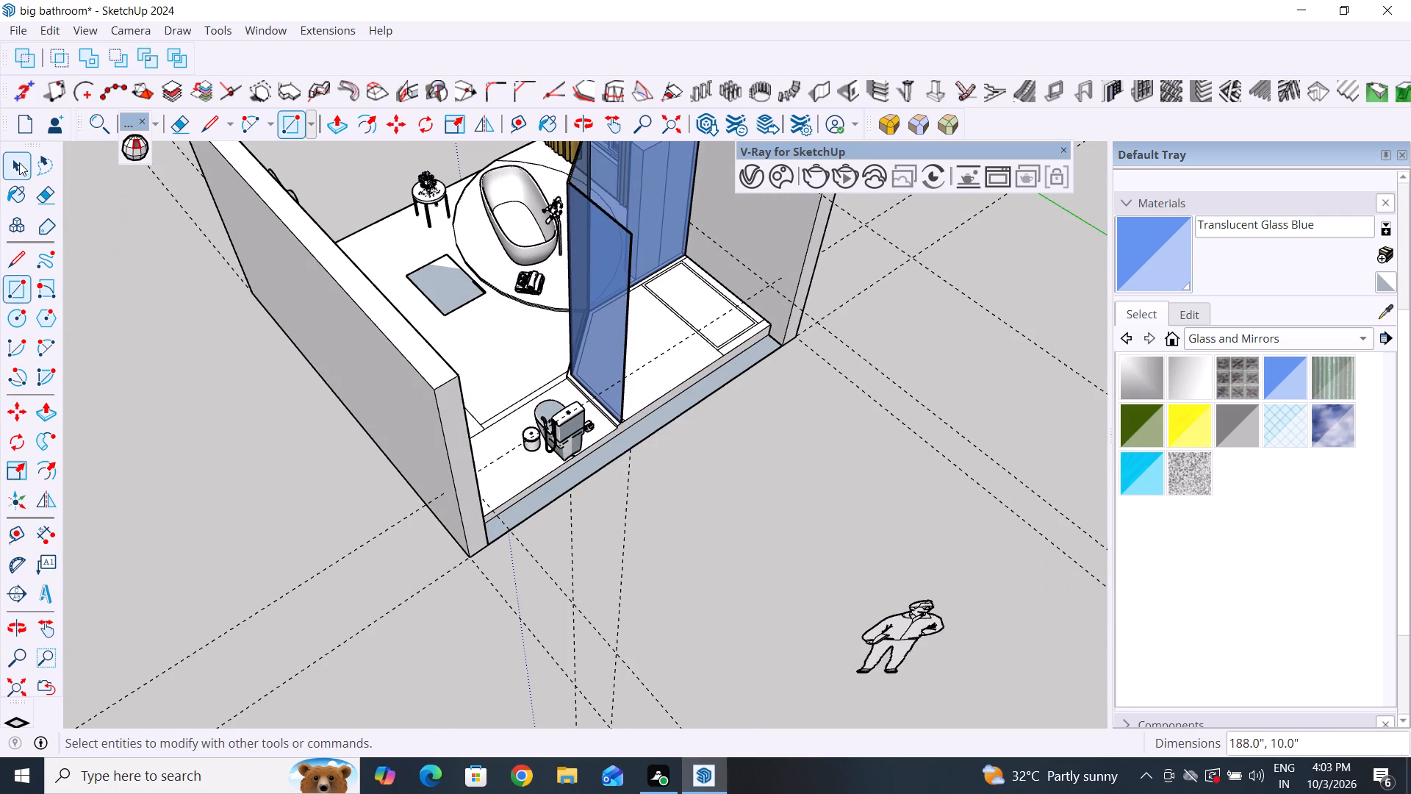
pyautogui.click(19, 162)
# Copy the rectangular strip face outward from the floor edge by about 60.3", along the green axis.
pyautogui.tripleClick(670, 414)
pyautogui.click(670, 414)
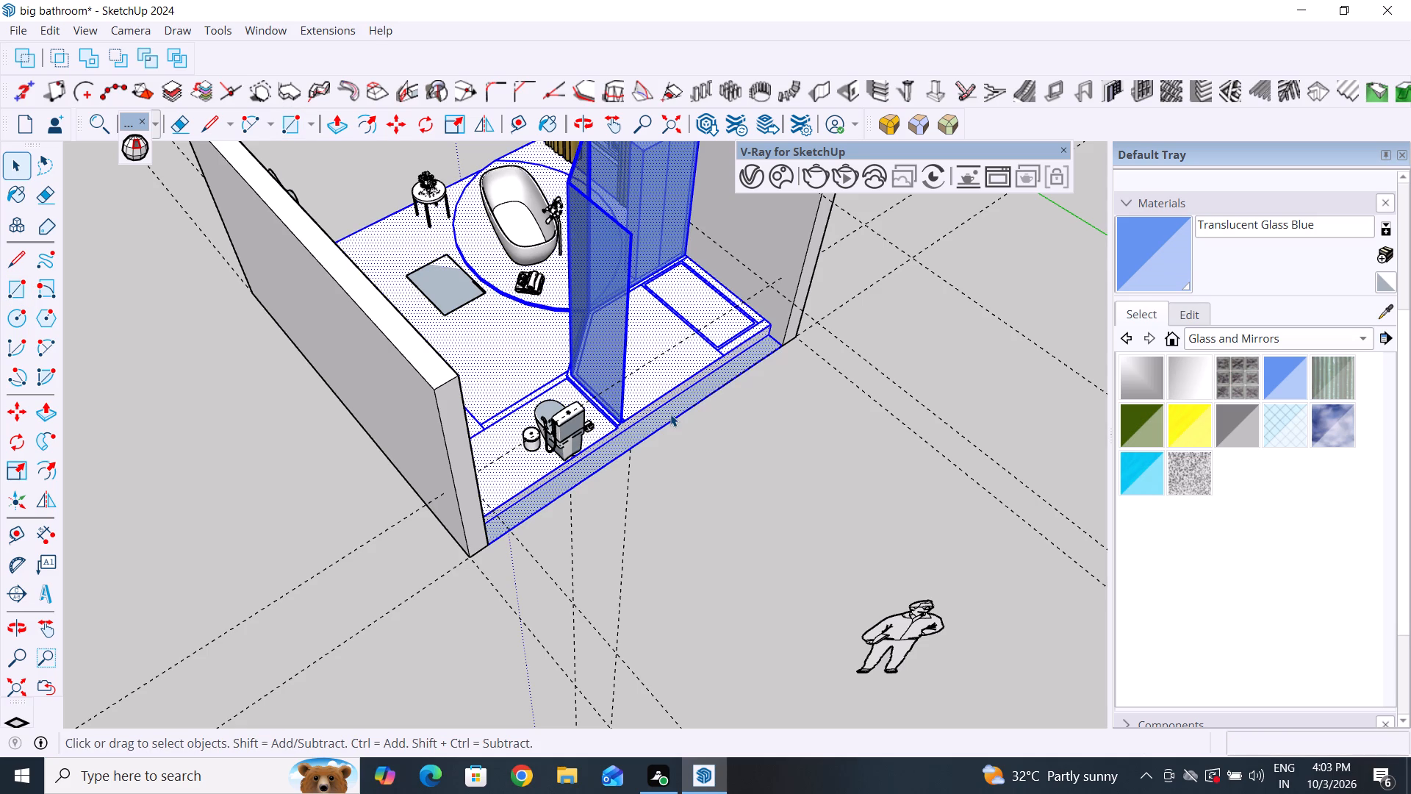
pyautogui.click(757, 469)
pyautogui.click(662, 415)
pyautogui.rightClick(662, 415)
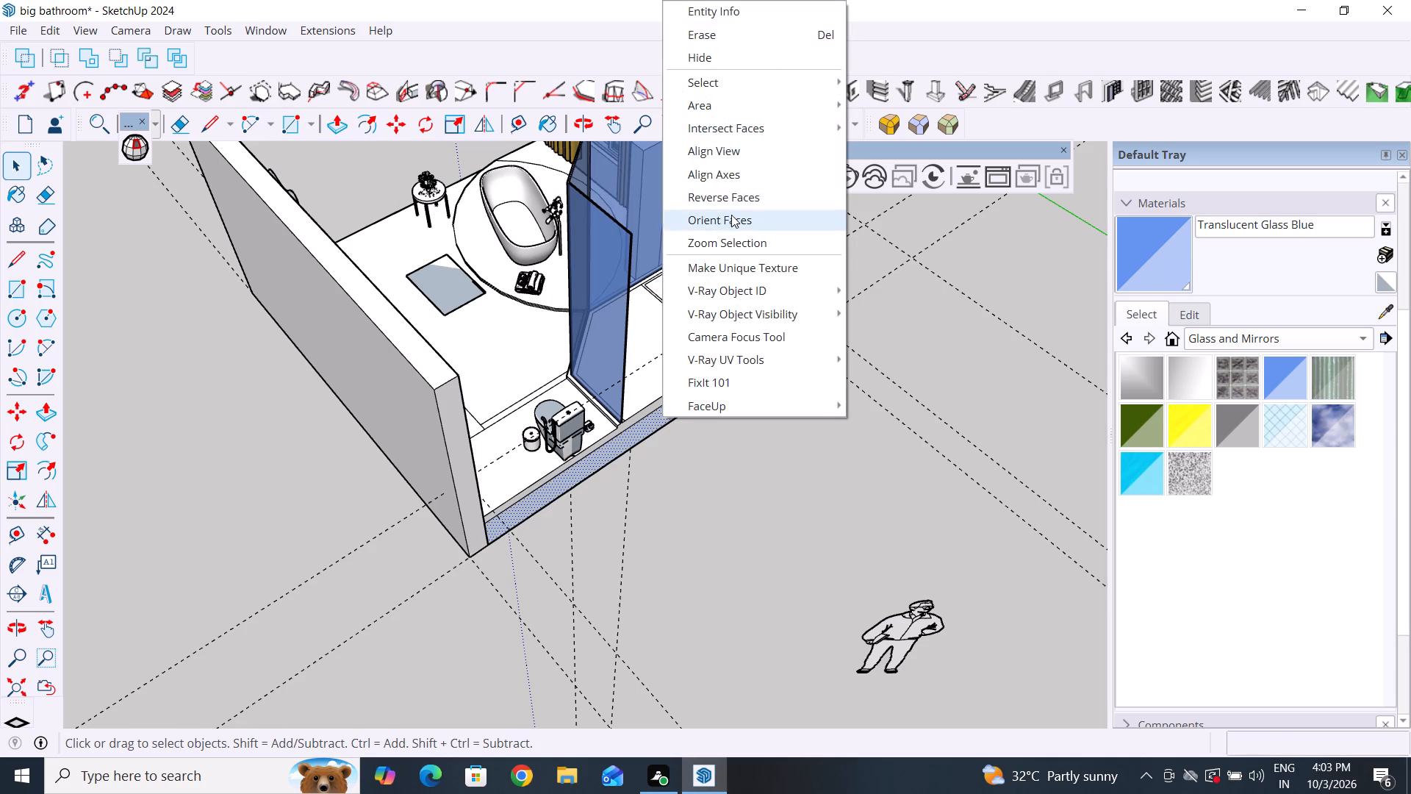
pyautogui.click(739, 501)
pyautogui.click(629, 446)
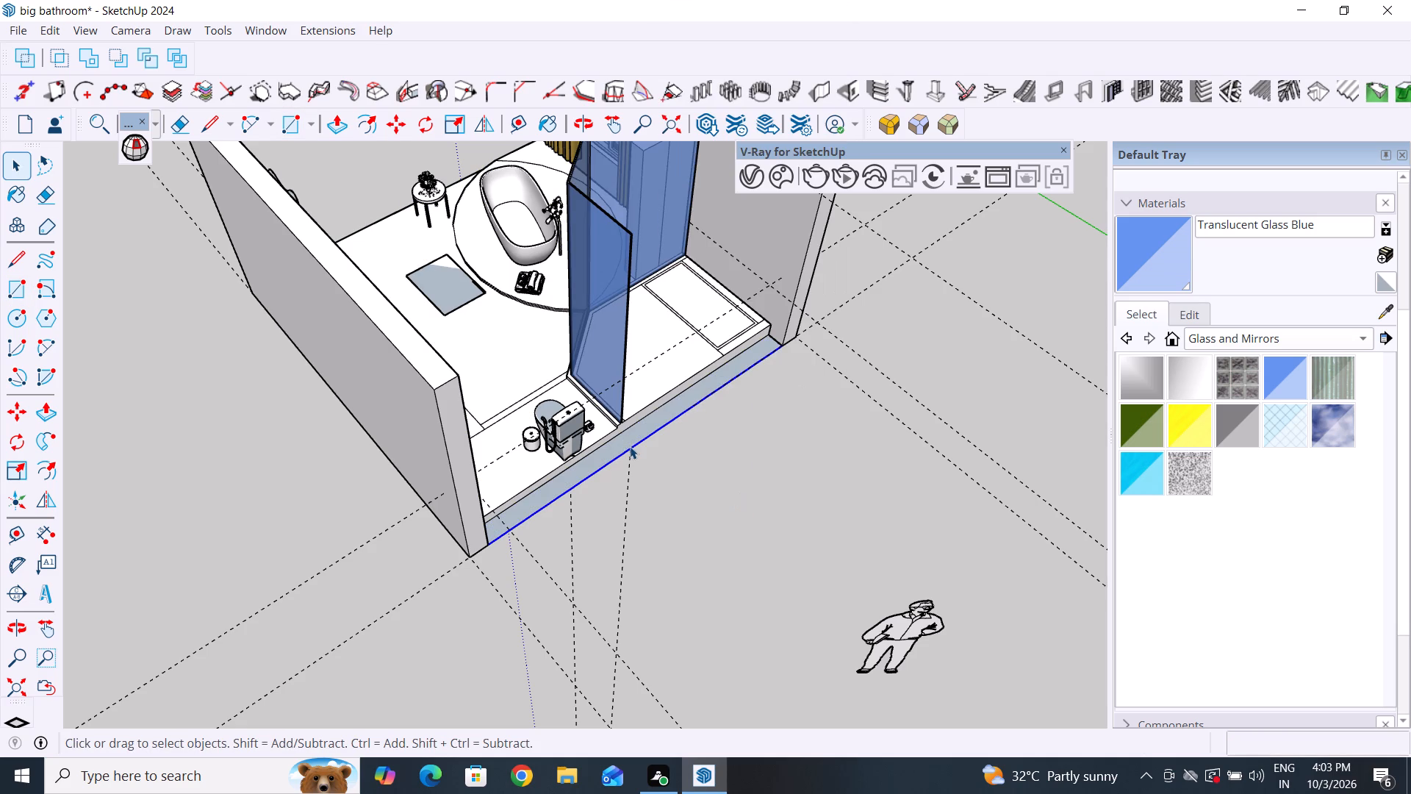
pyautogui.click(630, 435)
pyautogui.press('m')
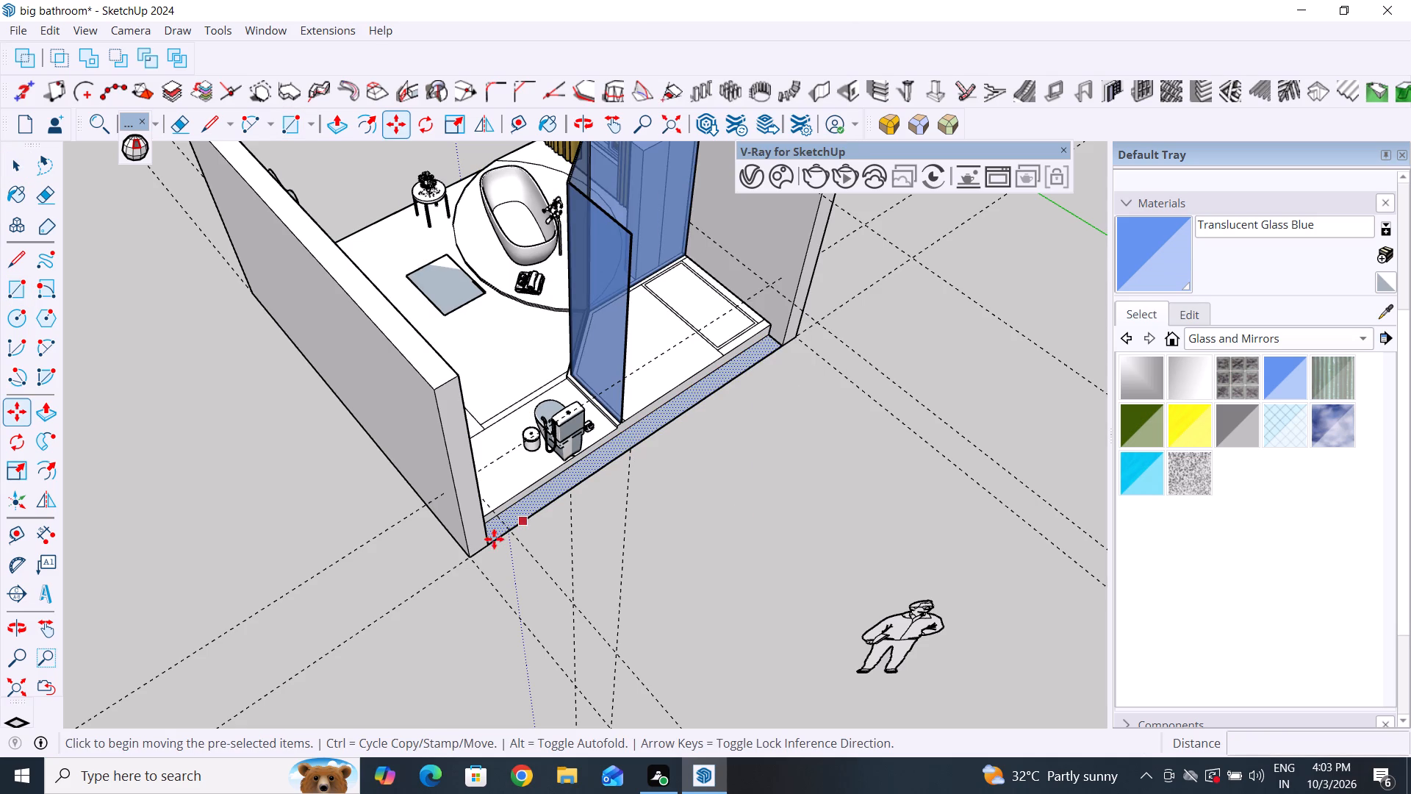
pyautogui.click(492, 539)
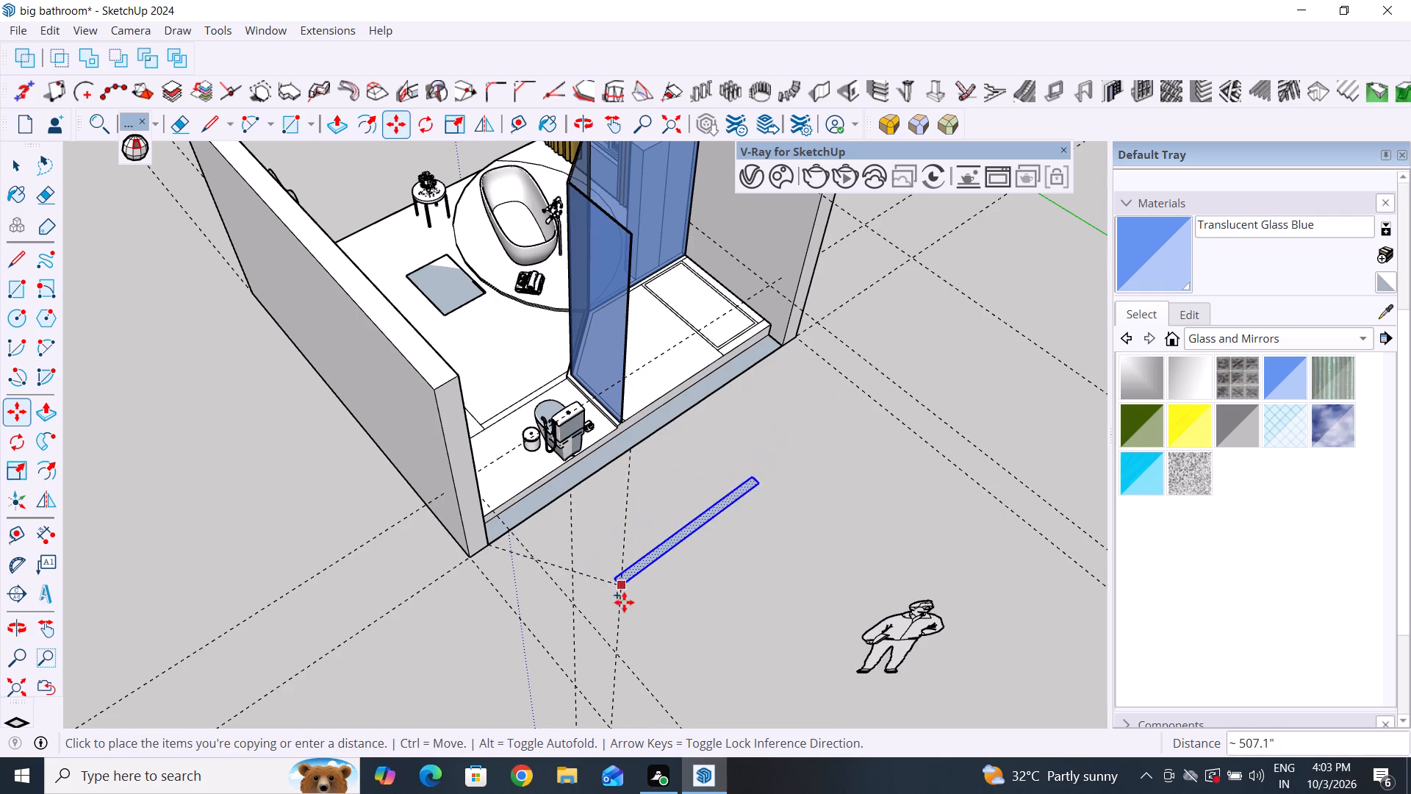
pyautogui.moveTo(617, 584); pyautogui.dragTo(837, 418, button='middle')
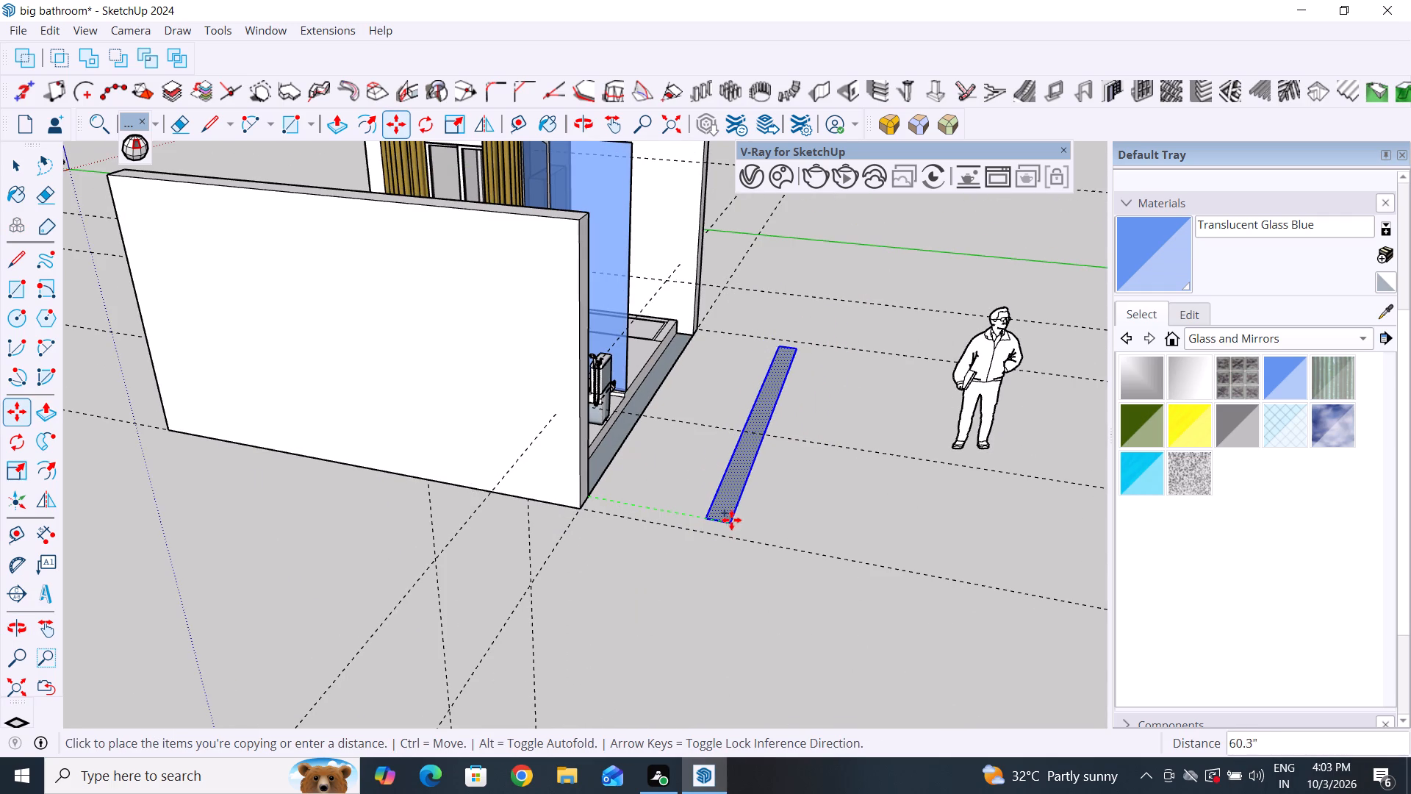
pyautogui.click(730, 518)
pyautogui.click(16, 170)
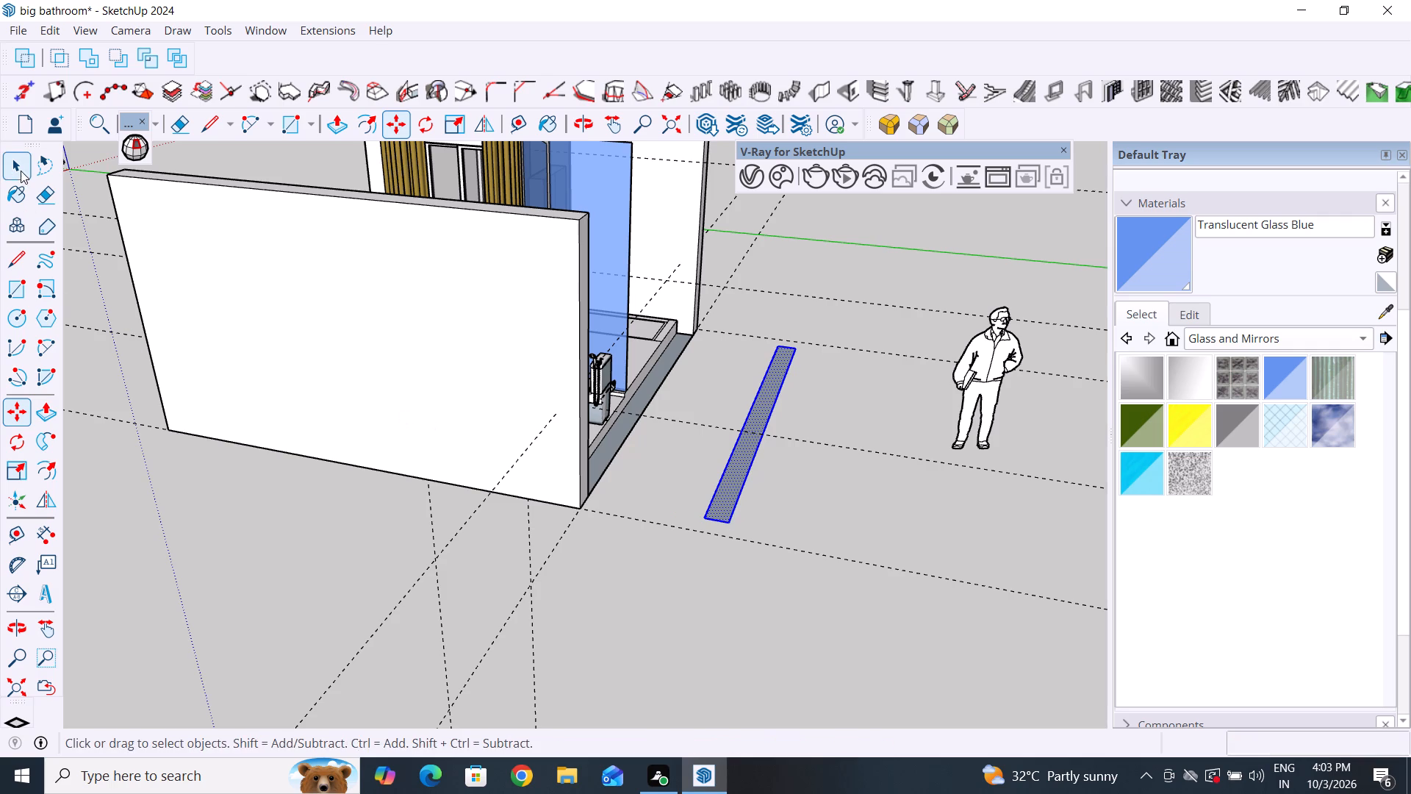
# Push/Pull the copied strip up 120.0" to match the height of the adjoining bathroom wall.
pyautogui.click(341, 126)
pyautogui.click(735, 463)
pyautogui.scroll(-5, 733, 339)
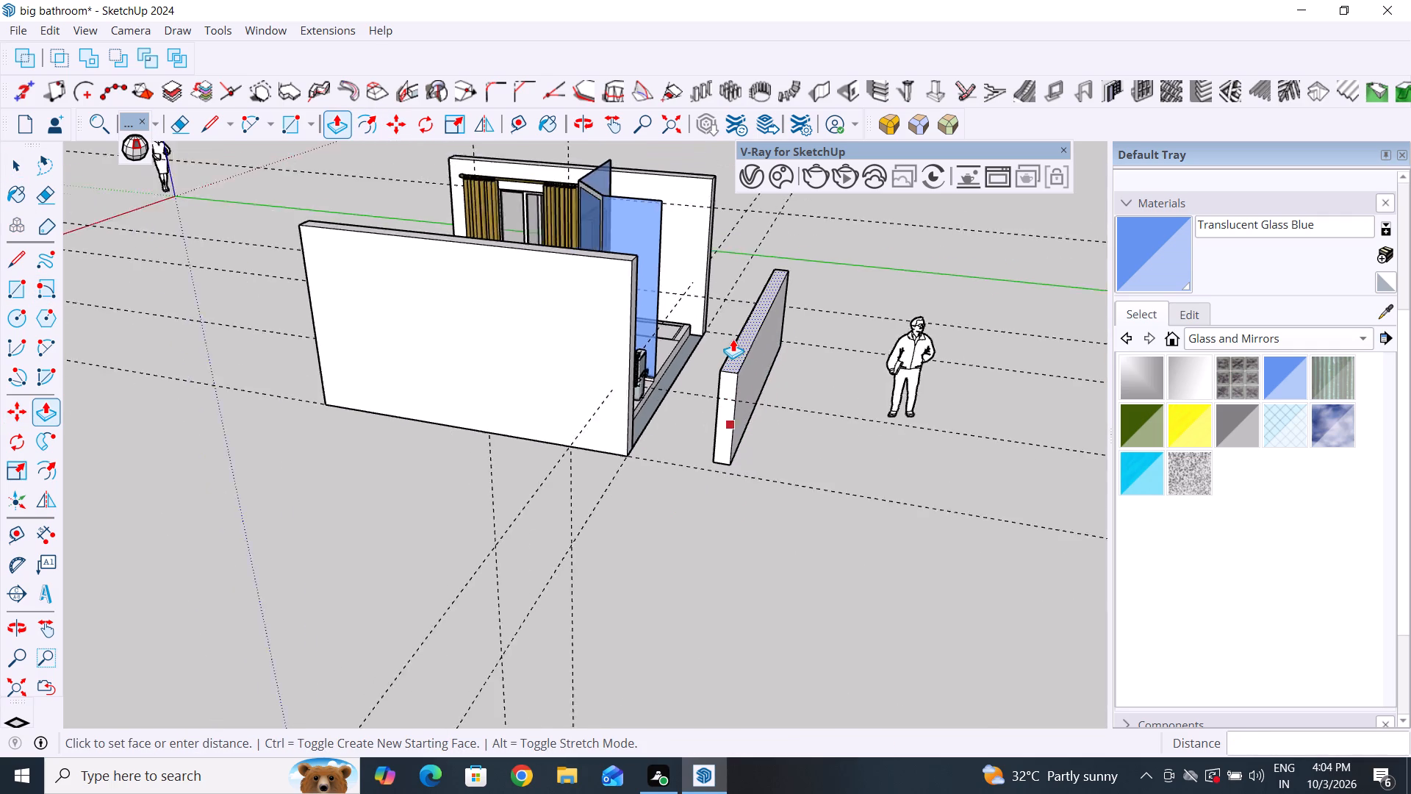
pyautogui.scroll(-5, 733, 339)
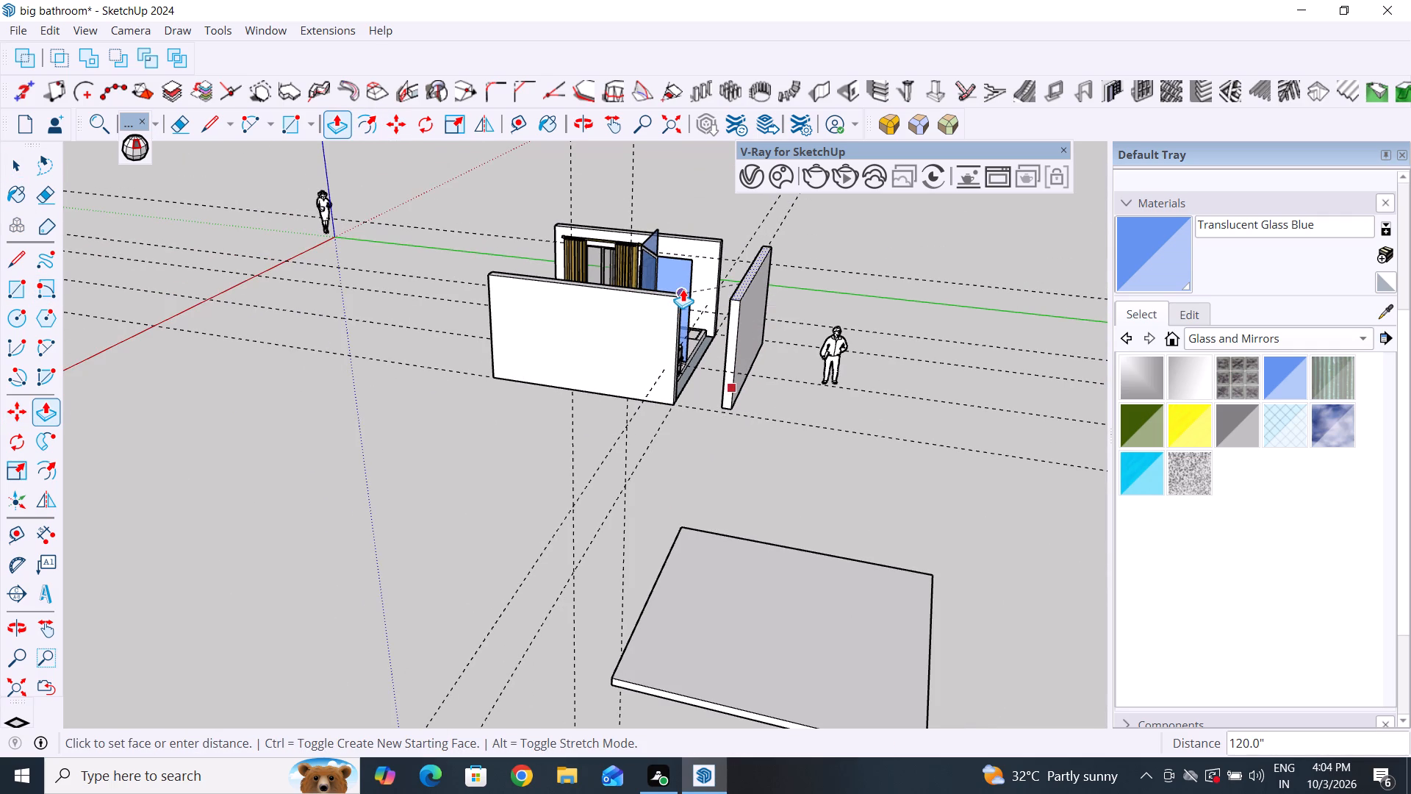
pyautogui.click(681, 292)
pyautogui.click(12, 164)
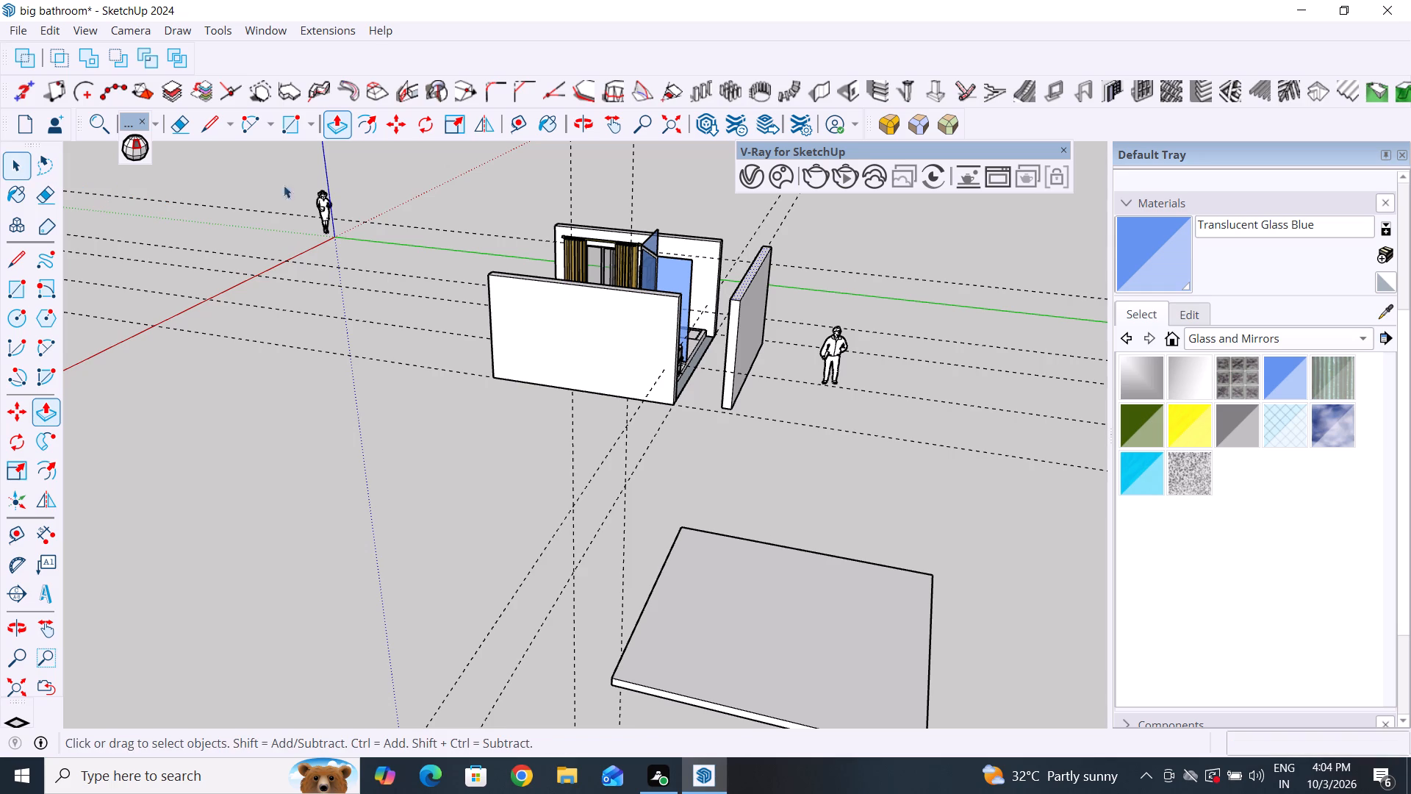
# Select all the connected geometry of the new wall block and make it a group.
pyautogui.tripleClick(731, 337)
pyautogui.click(731, 337)
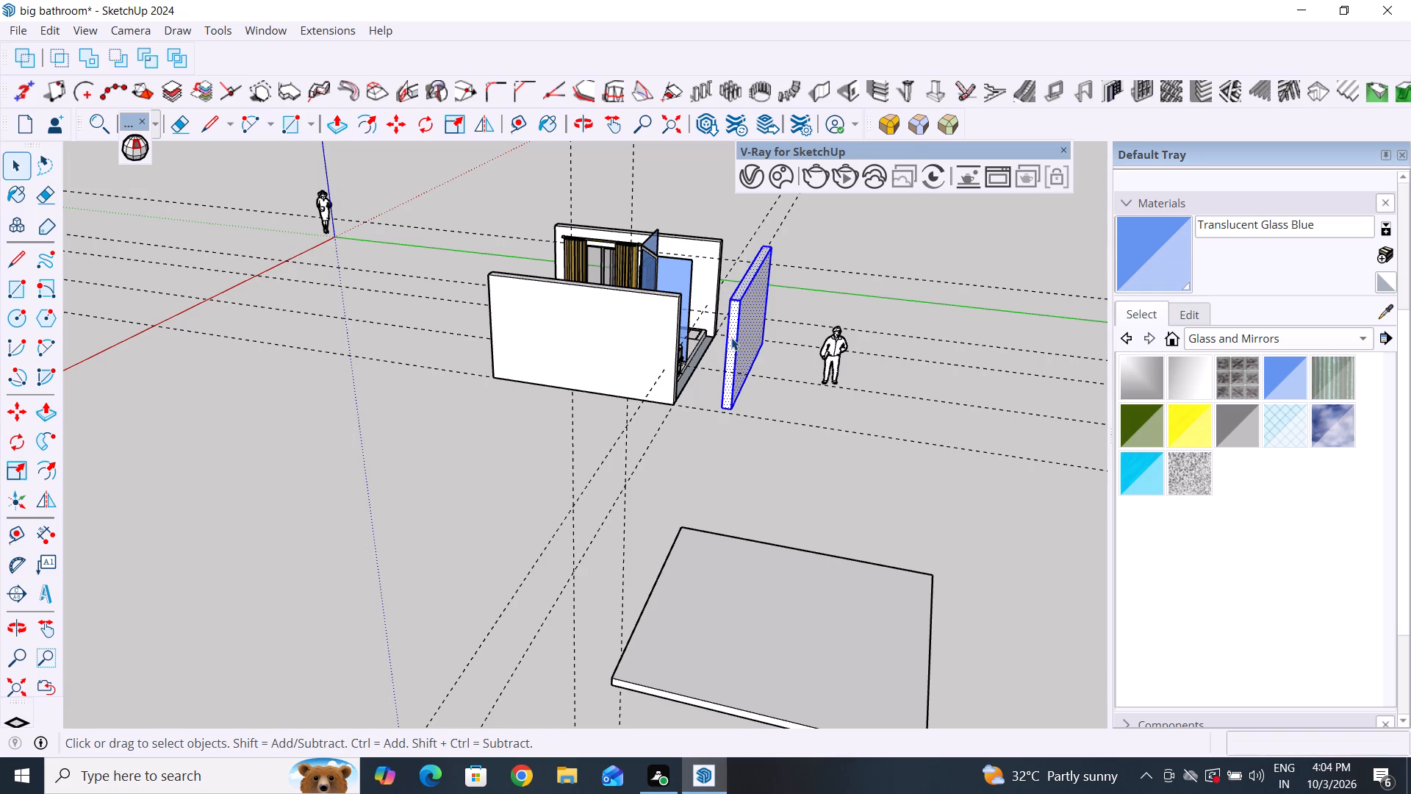
pyautogui.rightClick(731, 337)
pyautogui.click(814, 182)
pyautogui.click(850, 467)
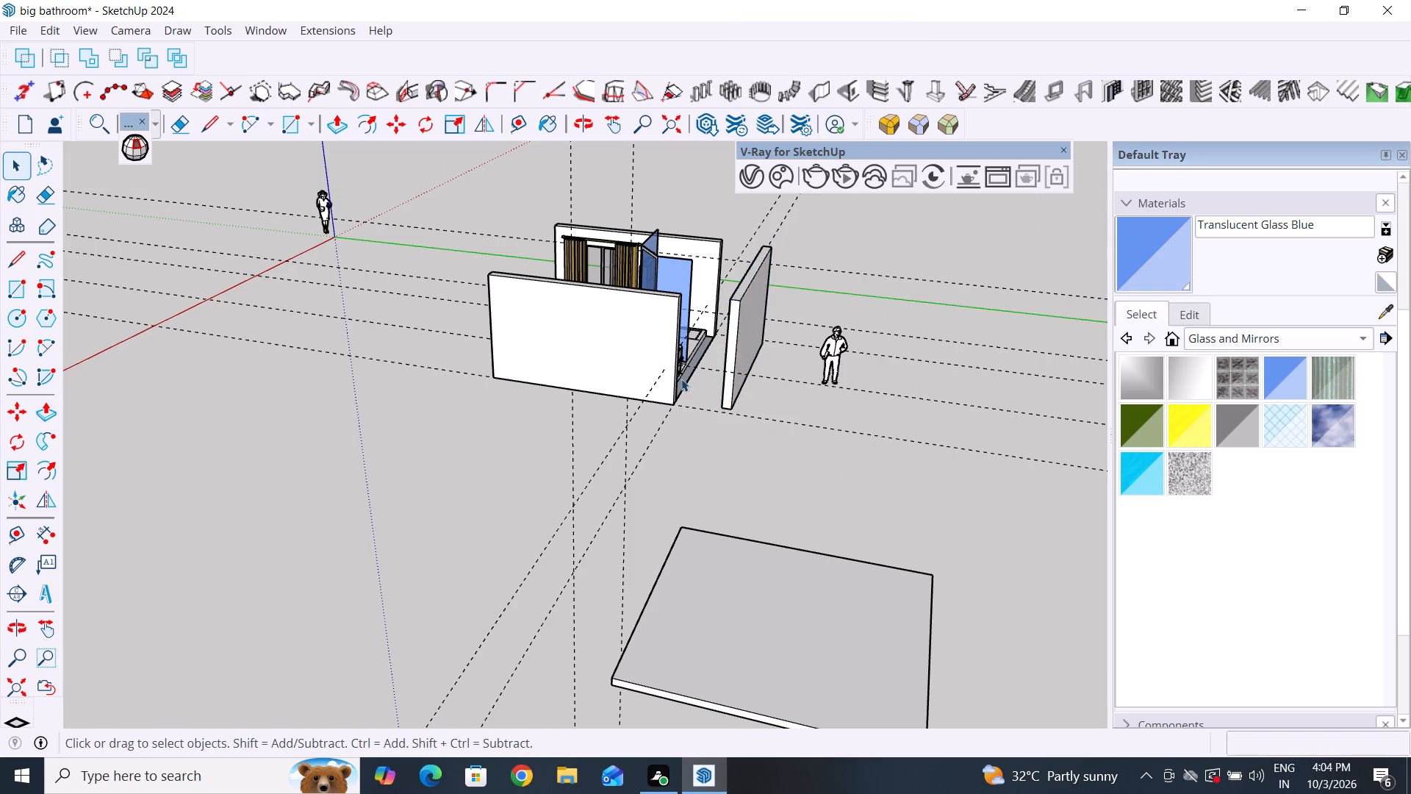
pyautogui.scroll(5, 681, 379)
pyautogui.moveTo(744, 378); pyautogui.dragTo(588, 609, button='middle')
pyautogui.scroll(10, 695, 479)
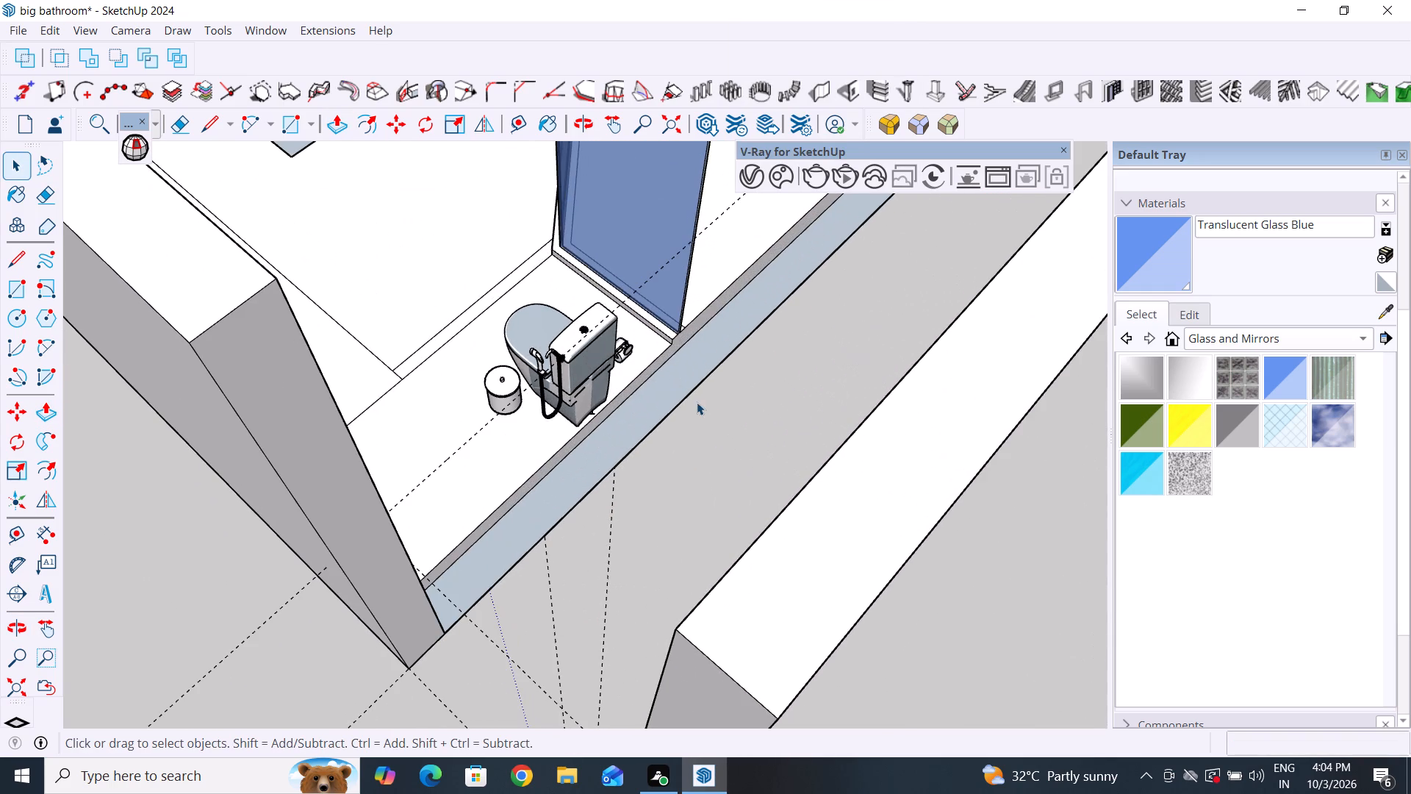
# Delete the leftover strip face along the floor's open edge behind the toilet and shower.
pyautogui.click(686, 375)
pyautogui.press('Delete')
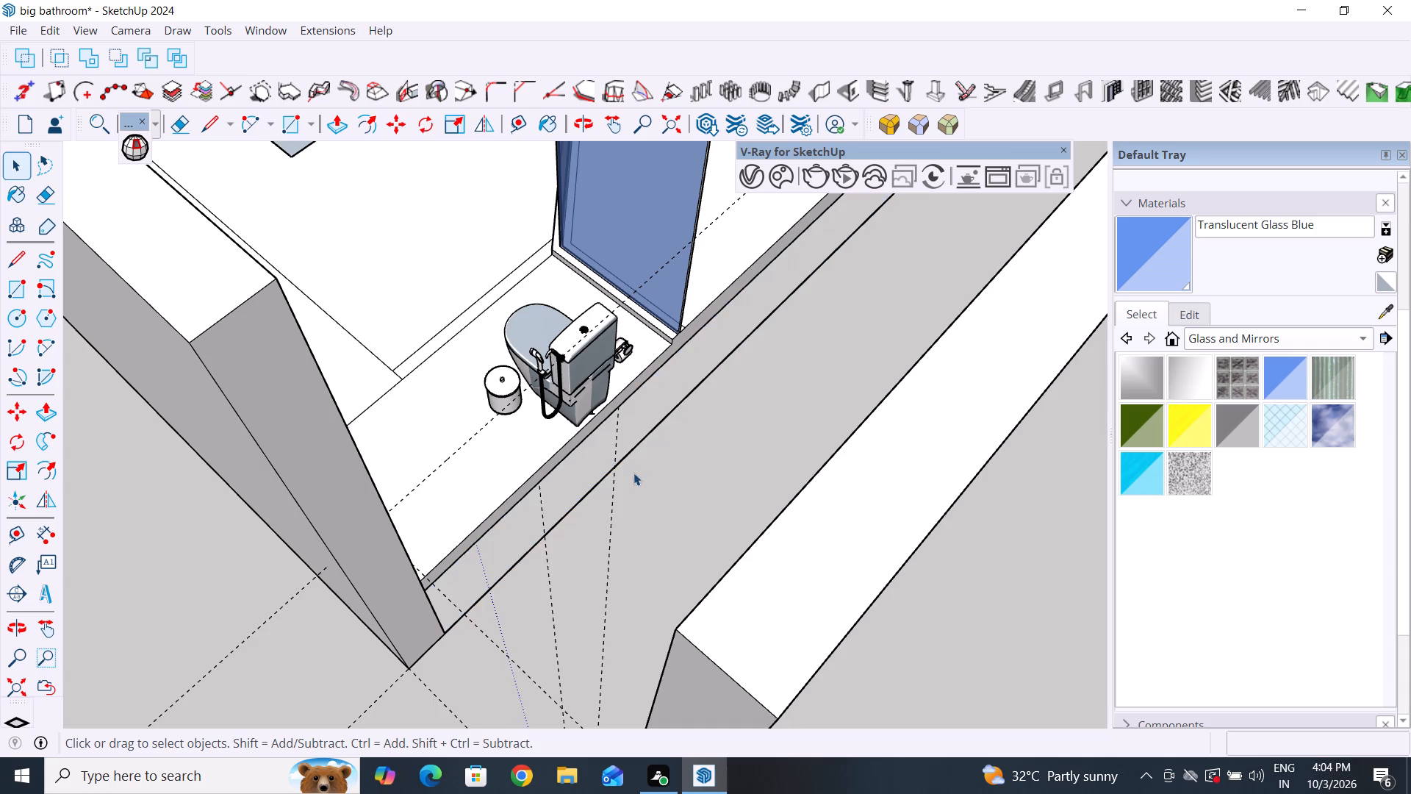
# Move the new wall group about 59.1" along the green axis onto the bathroom's open side, beside the adjoining wall's outer corner.
pyautogui.moveTo(633, 473); pyautogui.dragTo(641, 464, button='middle')
pyautogui.scroll(-6, 686, 326)
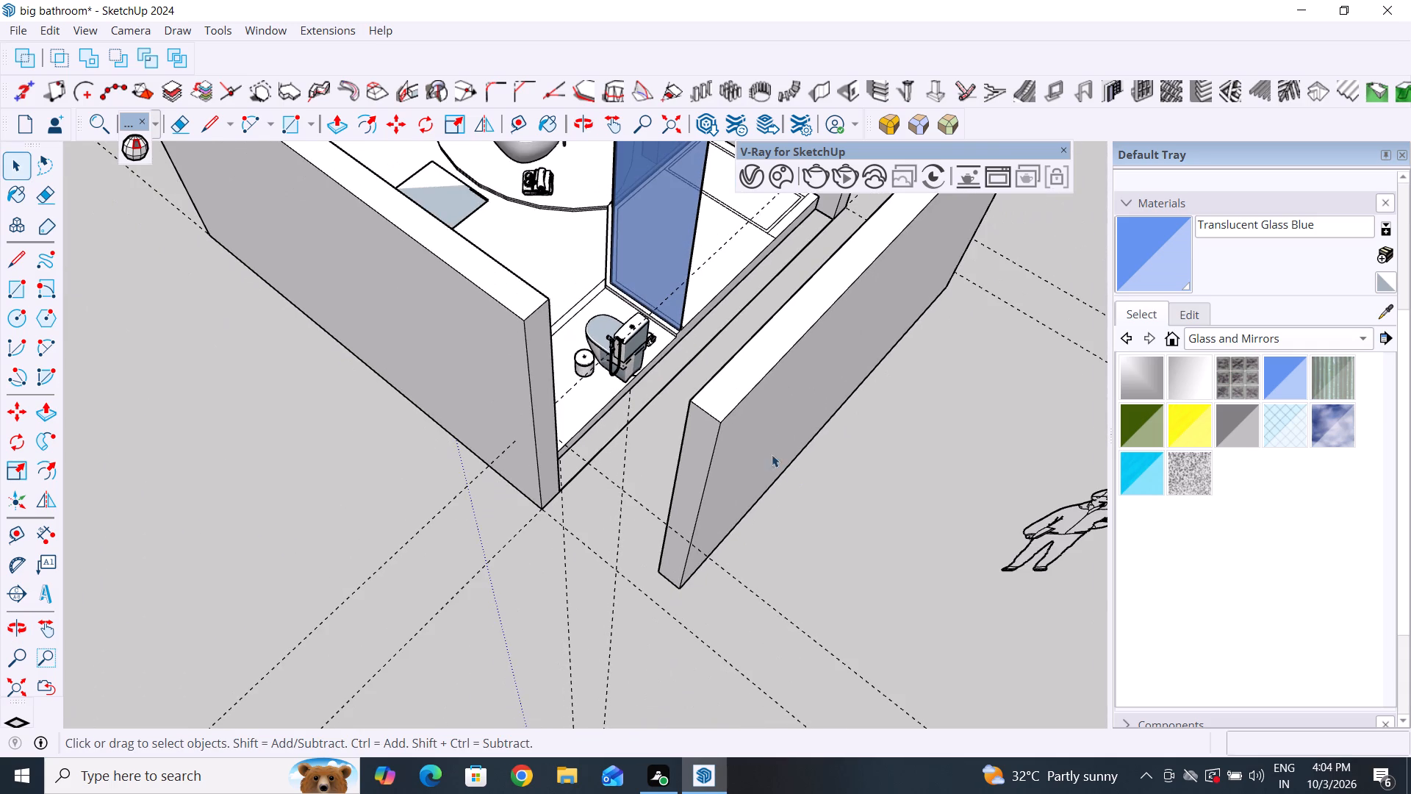
pyautogui.click(760, 430)
pyautogui.press('m')
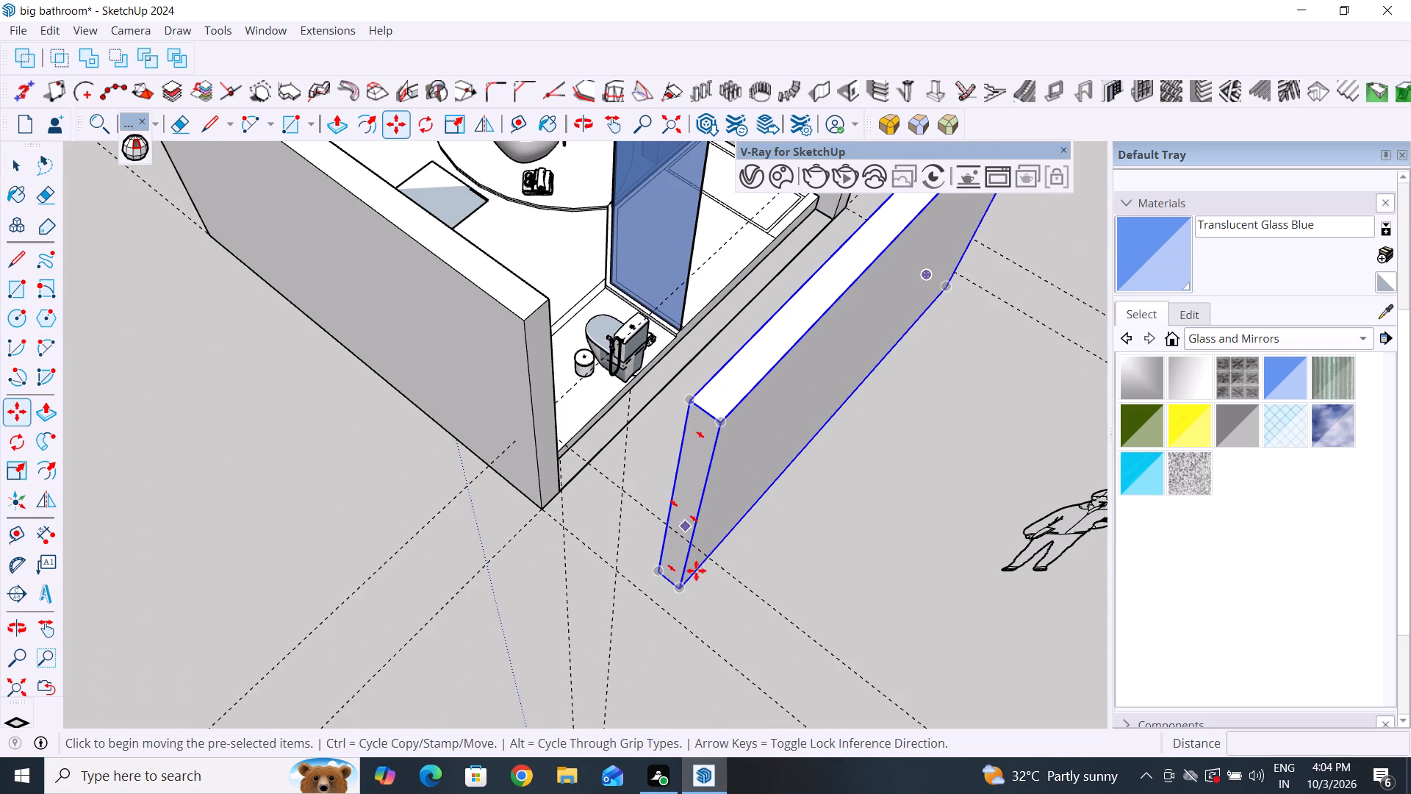
pyautogui.click(681, 596)
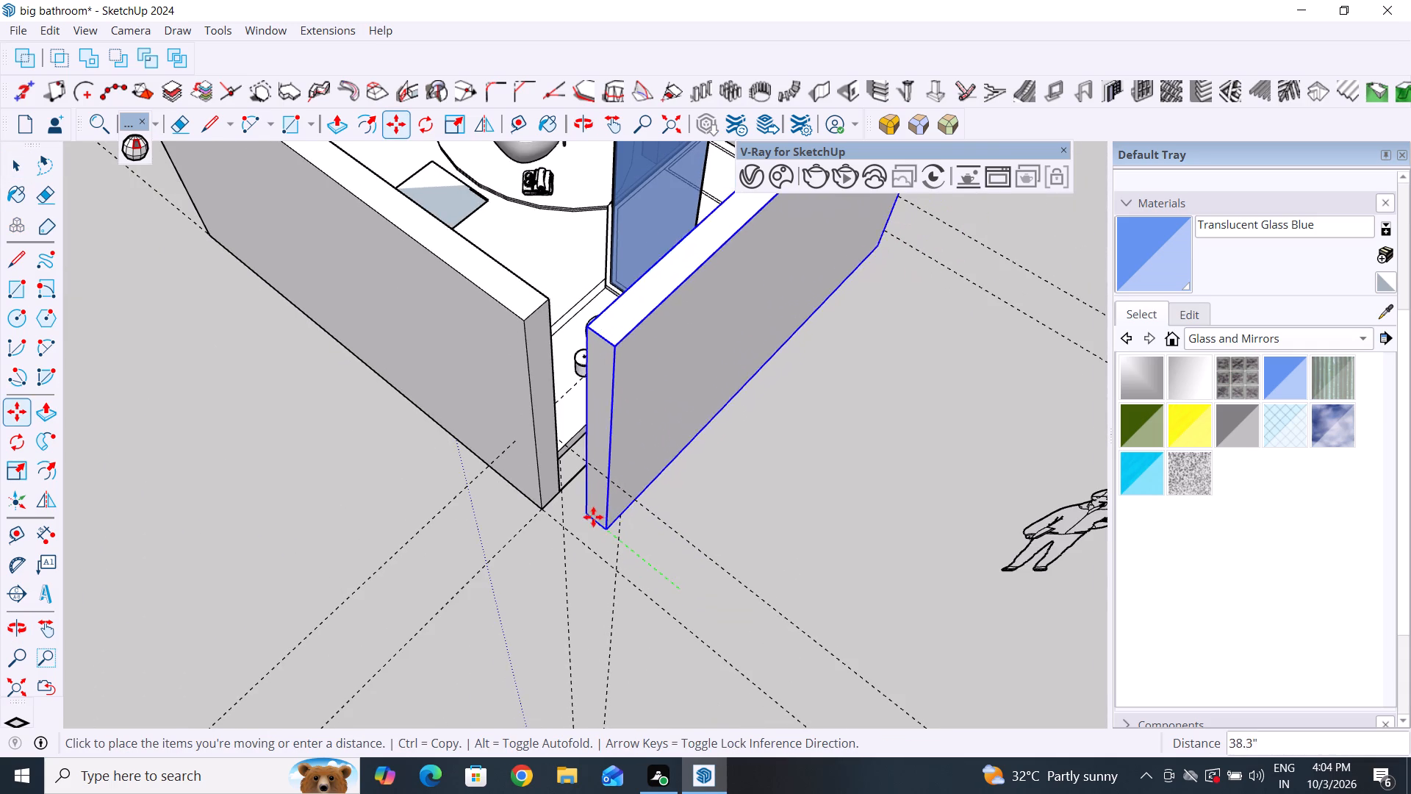
pyautogui.click(561, 493)
# Move the wall group by its bottom corner exactly onto the adjoining wall's corner to close the small offset, and deselect it.
pyautogui.scroll(3, 739, 471)
pyautogui.scroll(4, 495, 484)
pyautogui.moveTo(514, 501); pyautogui.dragTo(410, 512, button='middle')
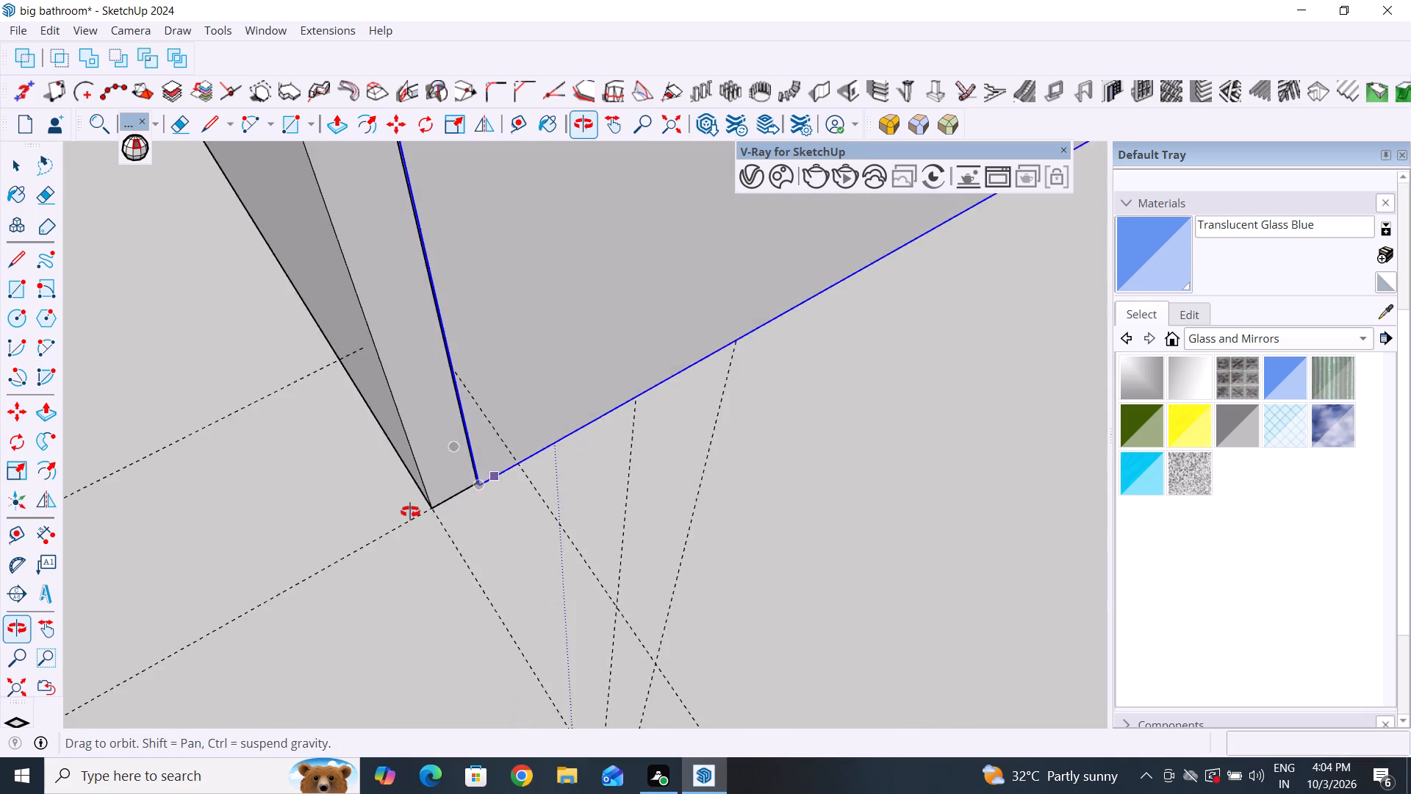
pyautogui.moveTo(410, 512); pyautogui.dragTo(332, 487, button='middle')
pyautogui.scroll(14, 439, 448)
pyautogui.moveTo(491, 479); pyautogui.dragTo(600, 446, button='middle')
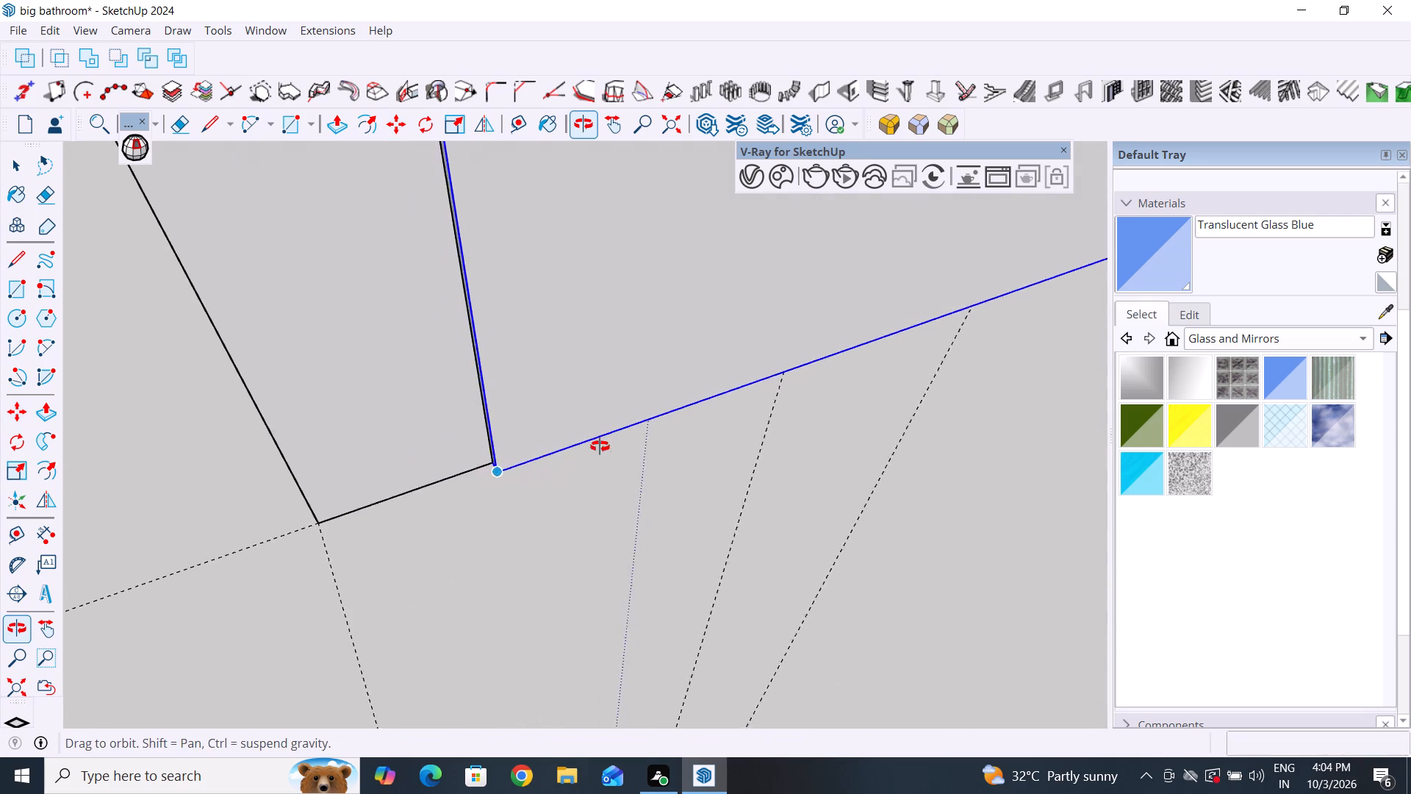
pyautogui.moveTo(600, 446); pyautogui.dragTo(606, 443, button='middle')
pyautogui.scroll(9, 474, 518)
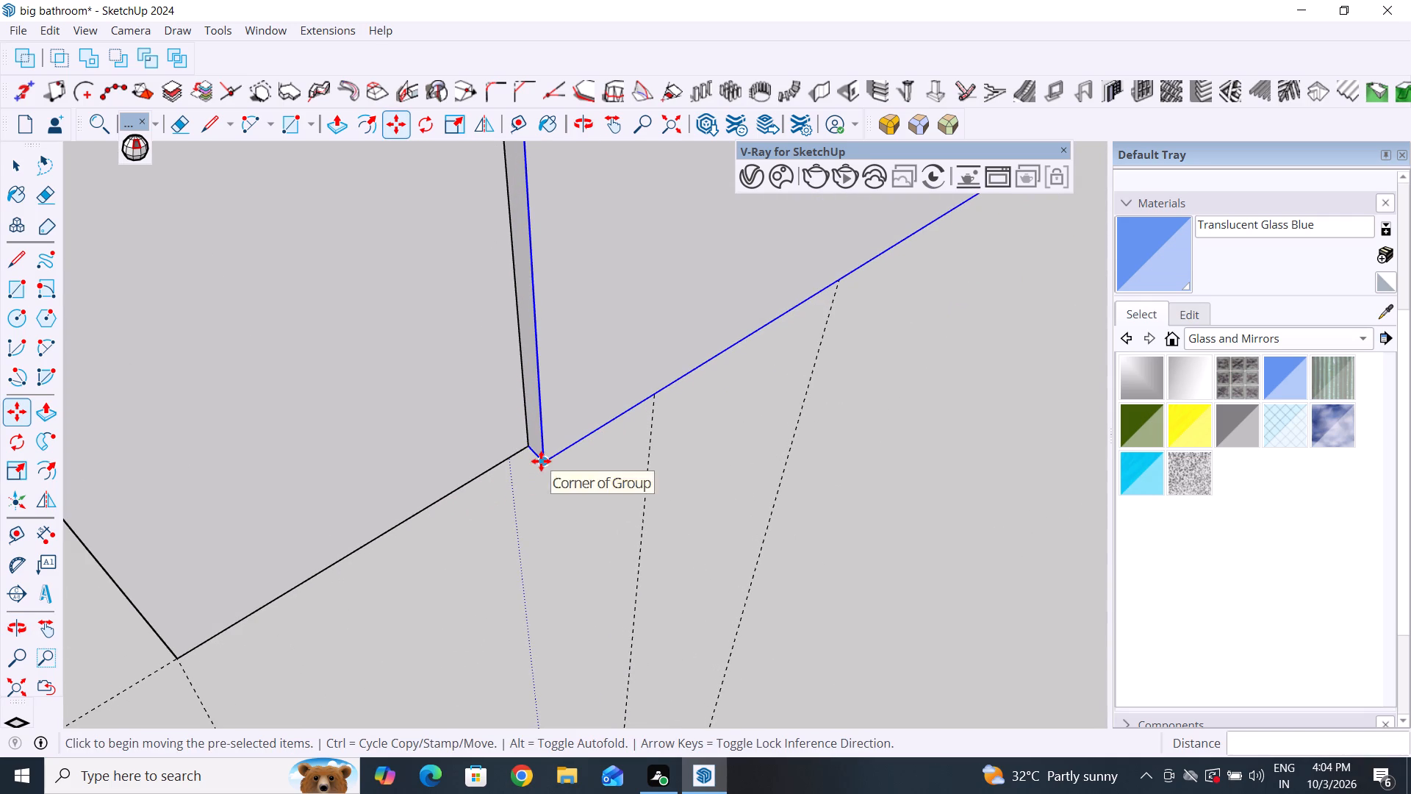
pyautogui.click(541, 461)
pyautogui.click(528, 446)
pyautogui.scroll(-11, 488, 558)
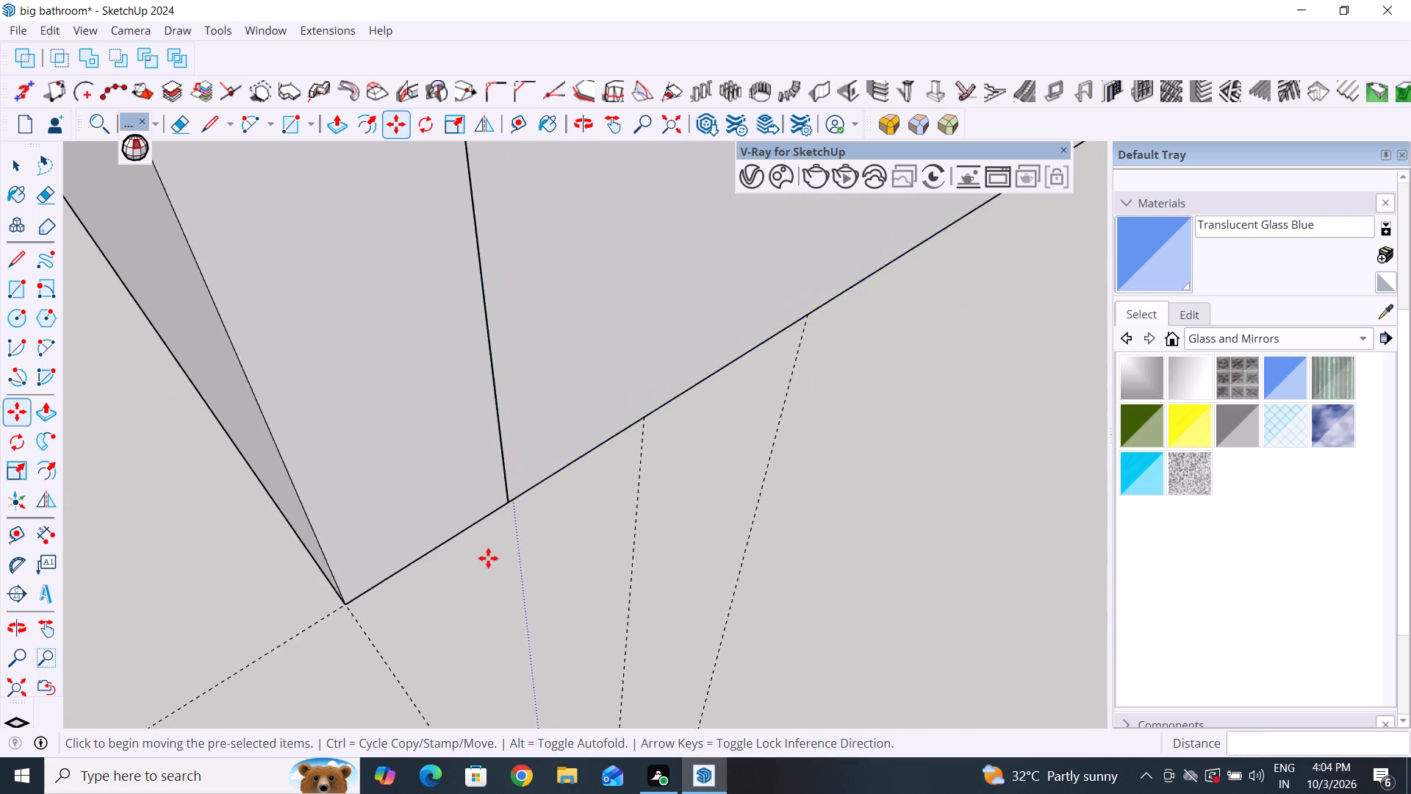
pyautogui.scroll(-20, 488, 558)
pyautogui.scroll(-12, 488, 558)
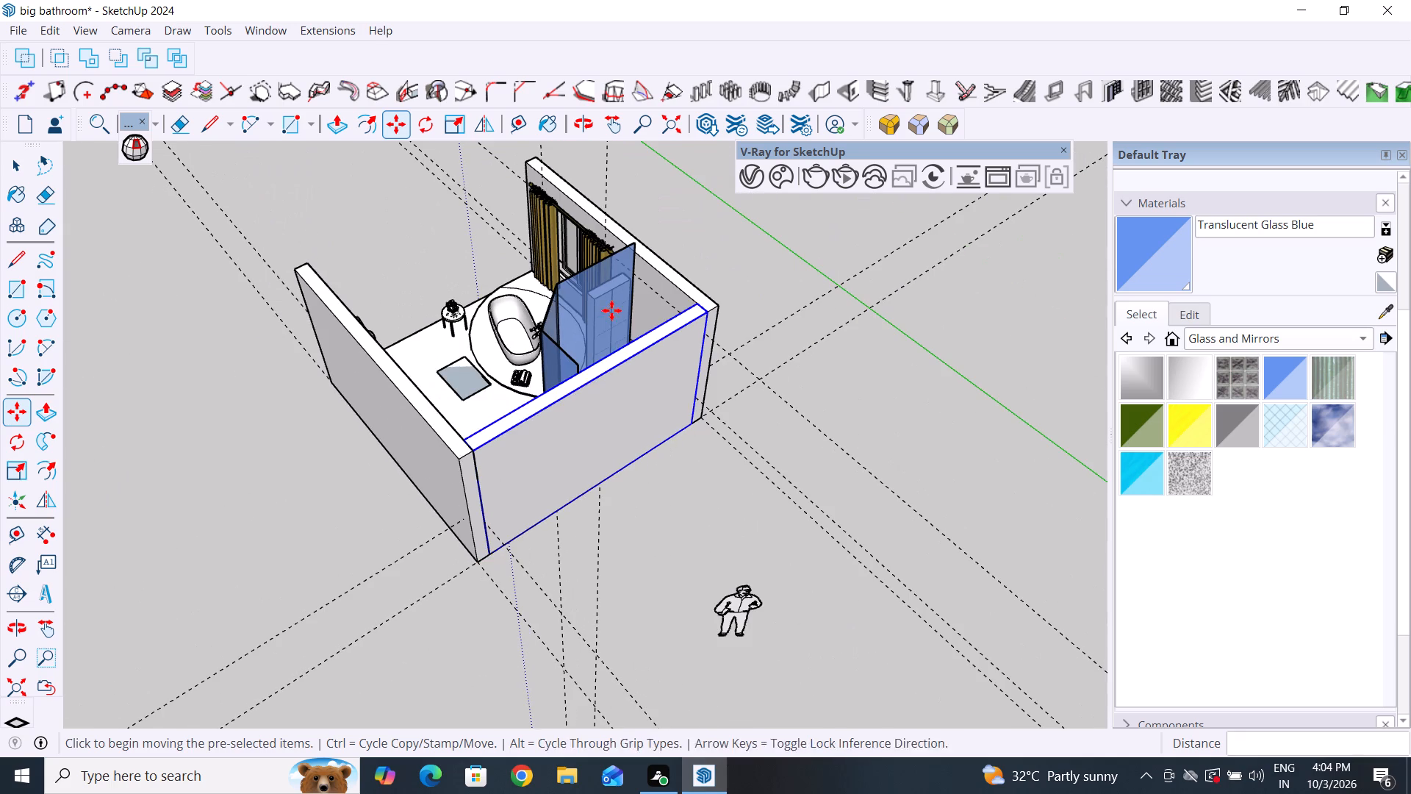
pyautogui.click(22, 162)
pyautogui.click(180, 423)
# Examine the enclosed bathroom interior, especially the new wall and the floor outlines around the toilet and vanity.
pyautogui.scroll(-5, 223, 456)
pyautogui.moveTo(245, 469); pyautogui.dragTo(376, 512, button='middle')
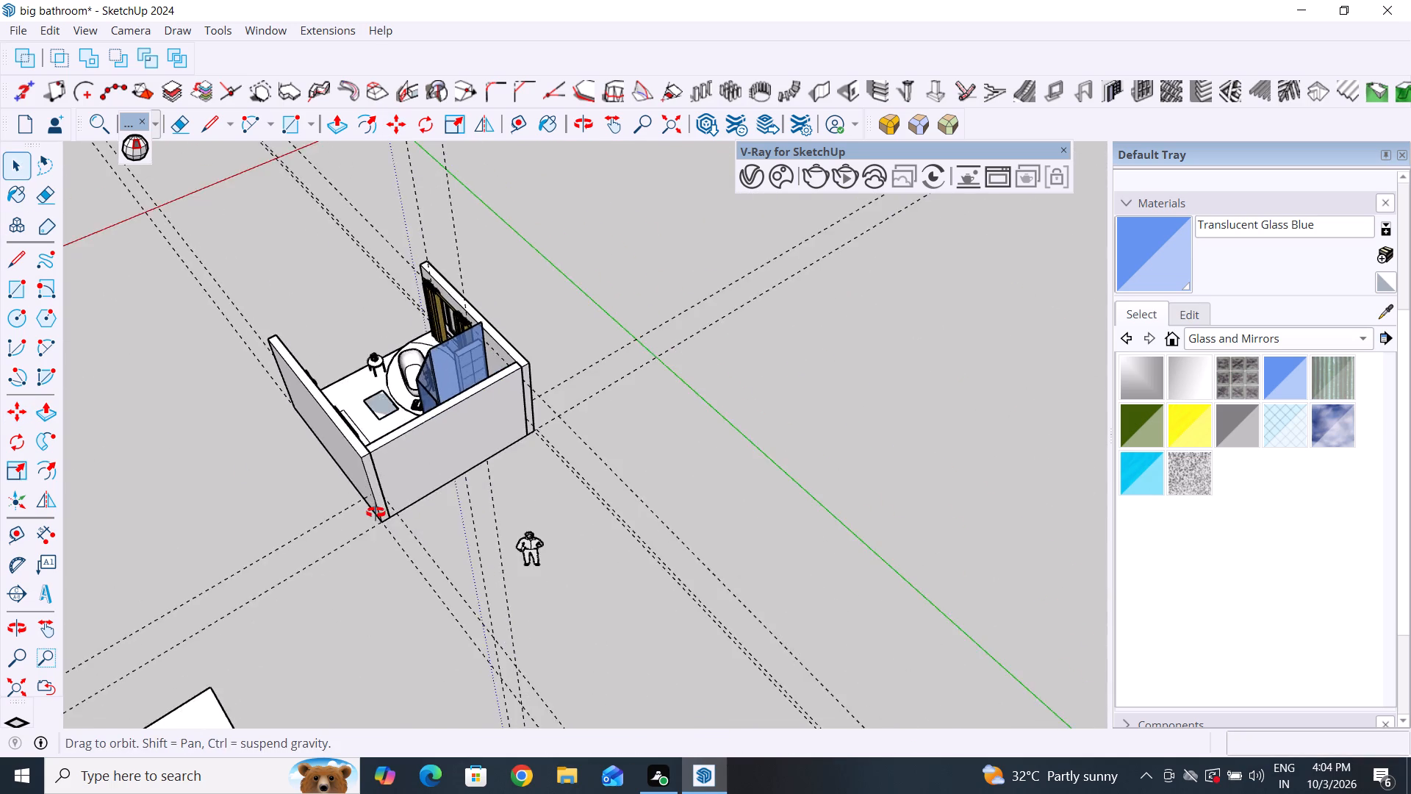
pyautogui.moveTo(376, 512); pyautogui.dragTo(807, 387, button='middle')
pyautogui.scroll(3, 472, 536)
pyautogui.moveTo(478, 521); pyautogui.dragTo(673, 484, button='middle')
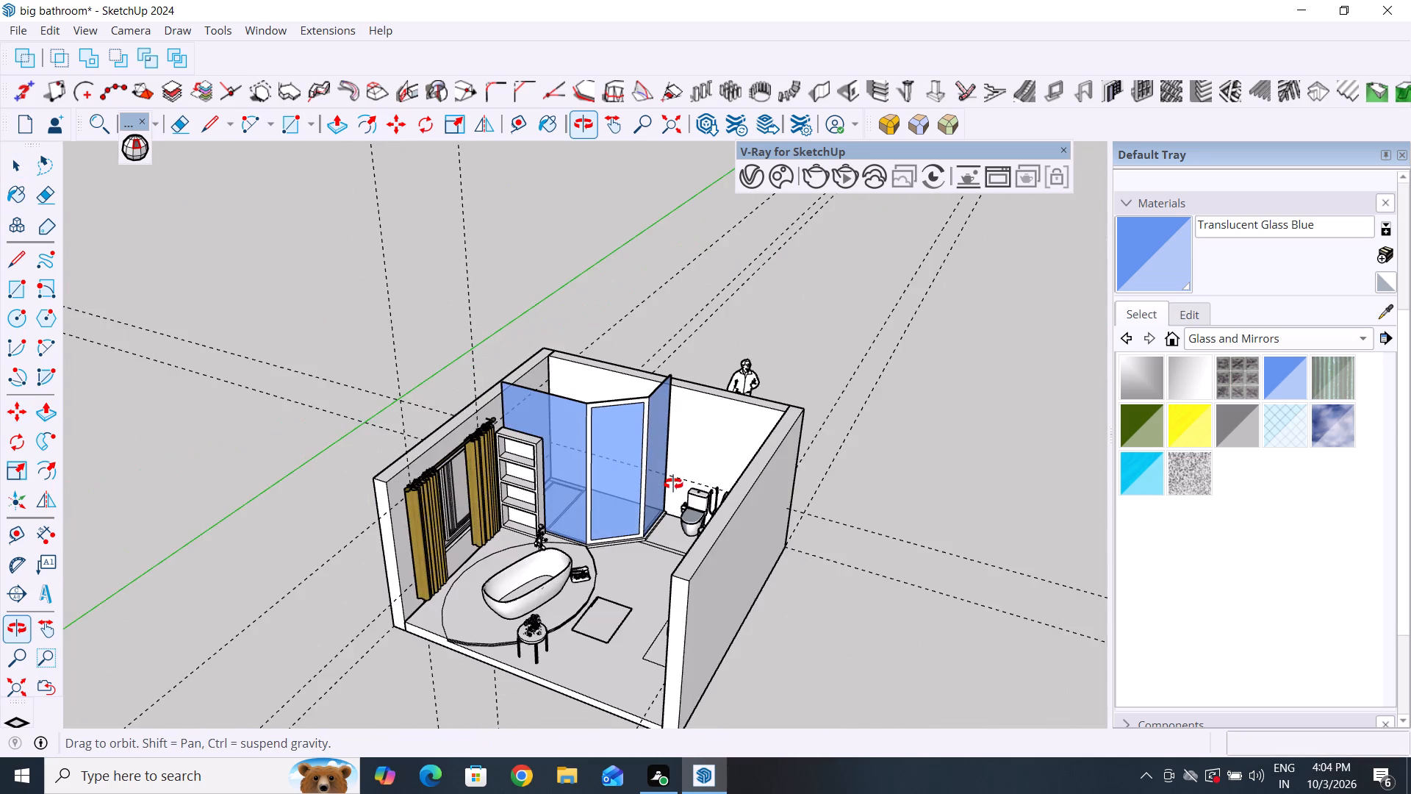
pyautogui.moveTo(673, 484); pyautogui.dragTo(781, 485, button='middle')
pyautogui.scroll(4, 676, 532)
pyautogui.moveTo(694, 534); pyautogui.dragTo(716, 544, button='middle')
pyautogui.scroll(9, 721, 532)
pyautogui.moveTo(741, 553); pyautogui.dragTo(751, 579, button='middle')
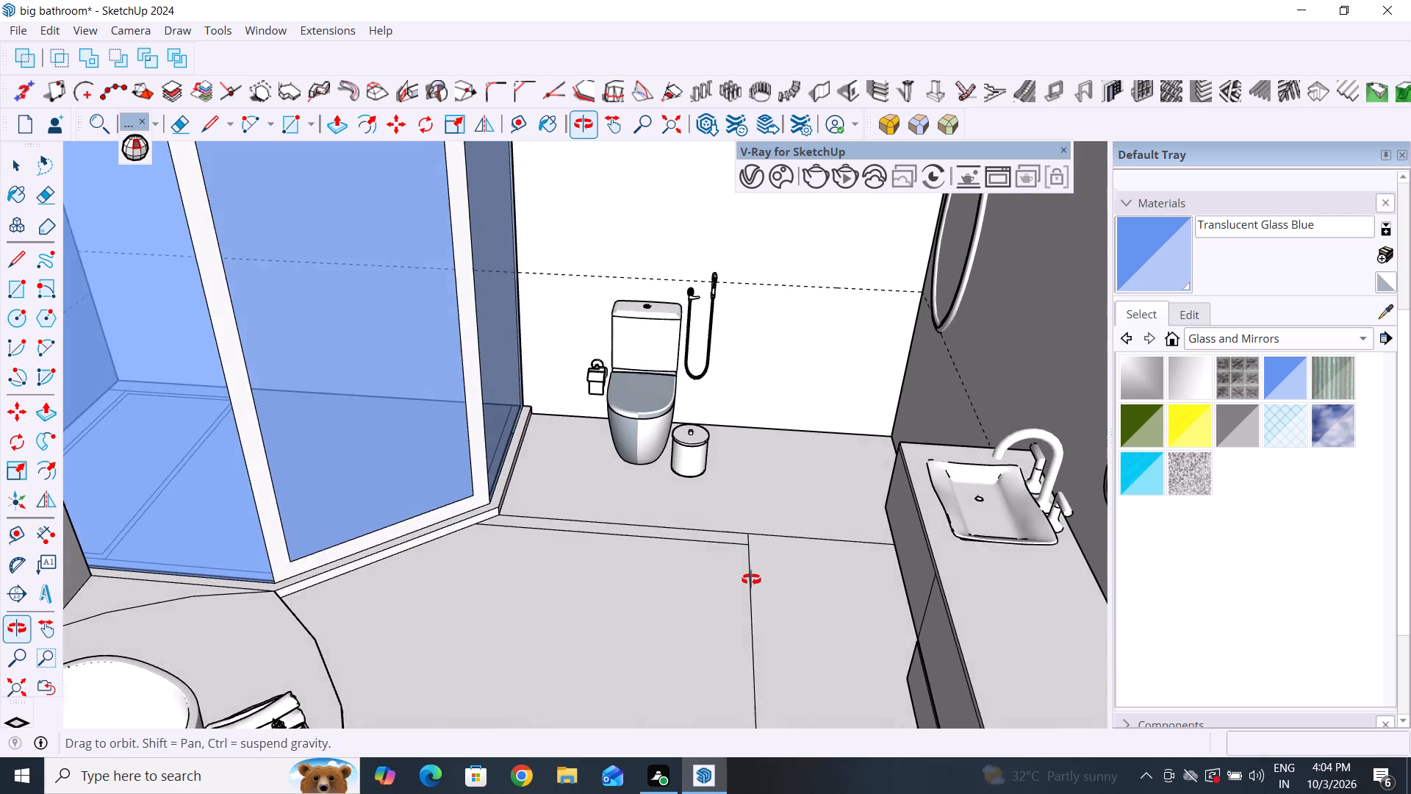
pyautogui.moveTo(751, 579); pyautogui.dragTo(750, 587, button='middle')
pyautogui.scroll(-9, 697, 584)
pyautogui.moveTo(714, 574); pyautogui.dragTo(790, 569, button='middle')
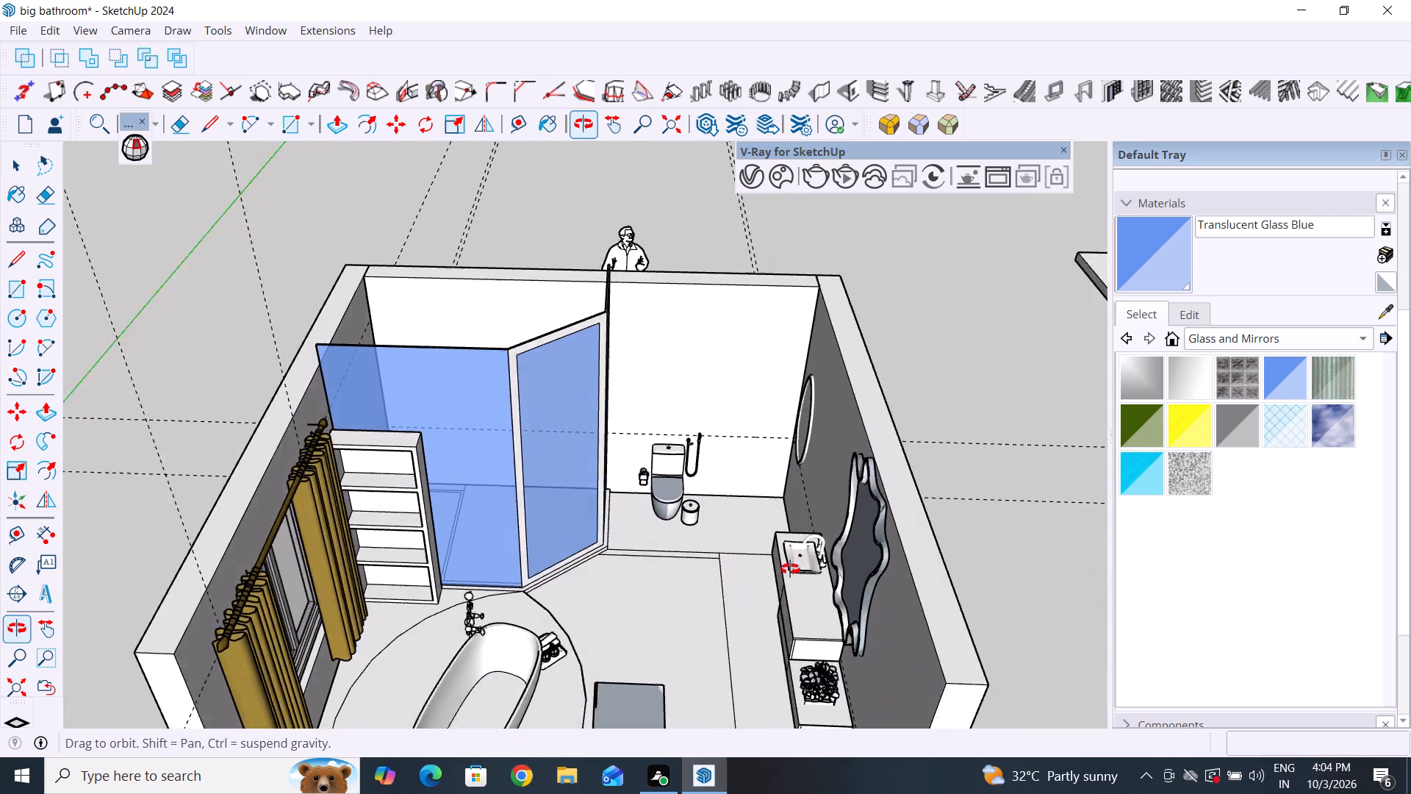
pyautogui.moveTo(790, 569); pyautogui.dragTo(791, 569, button='middle')
pyautogui.scroll(5, 684, 548)
pyautogui.moveTo(745, 543); pyautogui.dragTo(829, 590, button='middle')
pyautogui.scroll(1, 829, 590)
pyautogui.scroll(3, 758, 515)
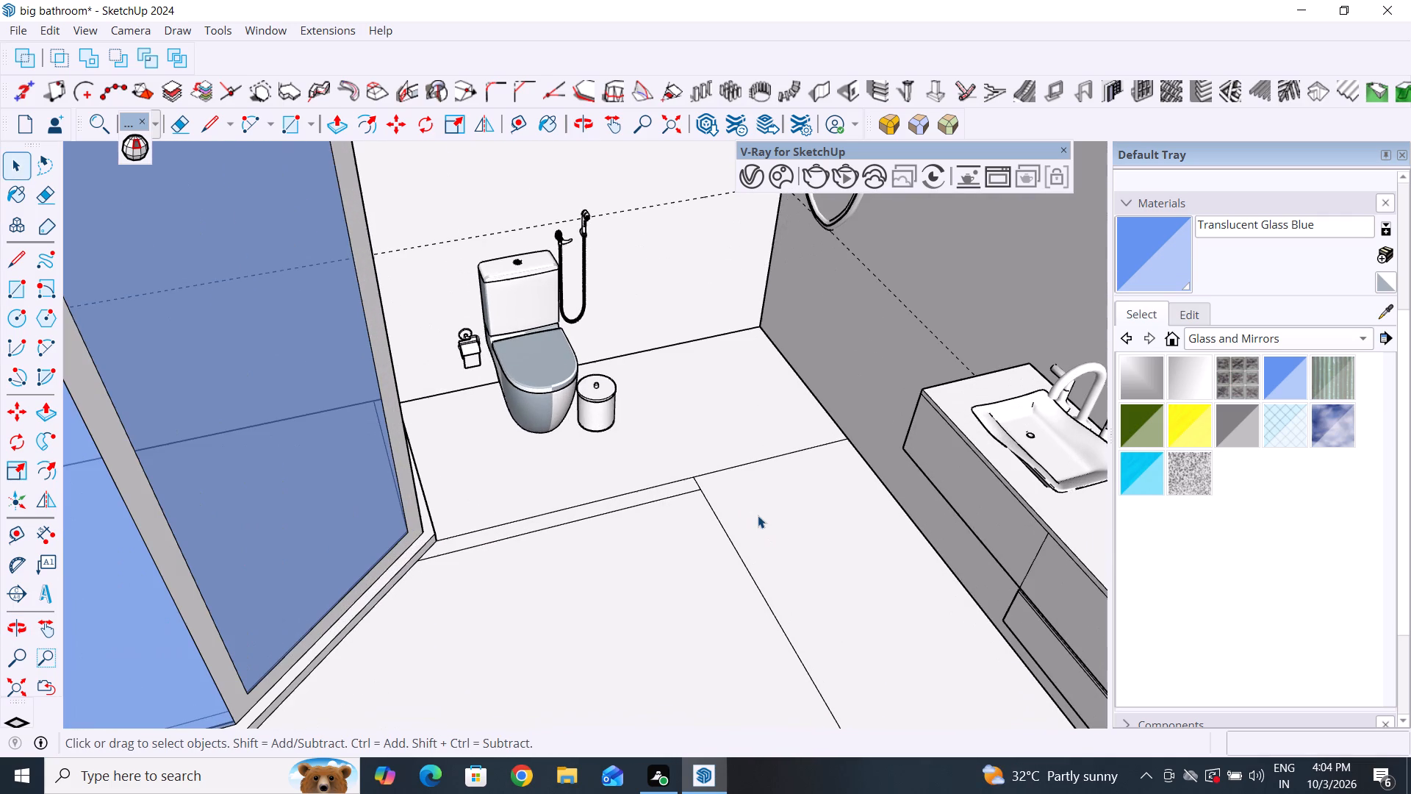
pyautogui.scroll(-2, 708, 495)
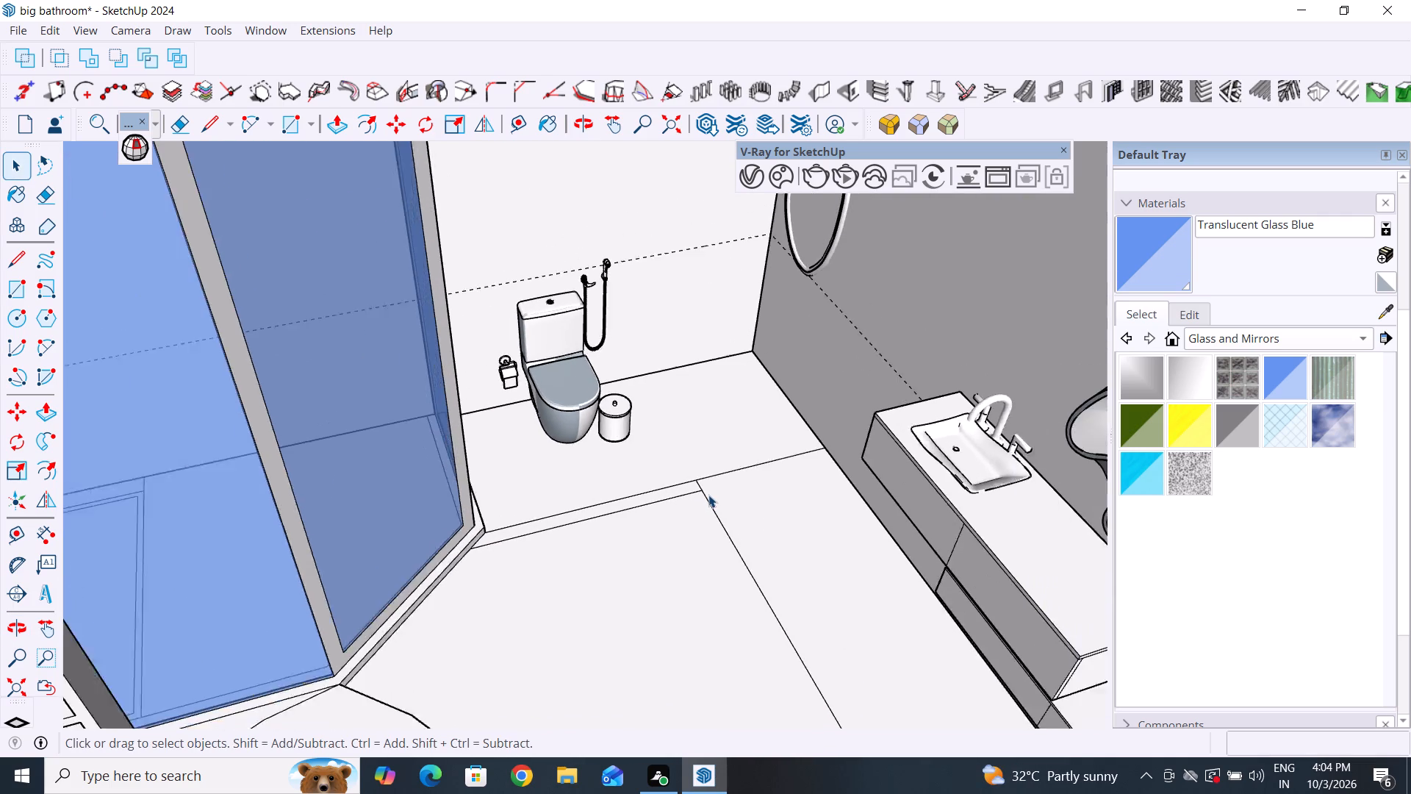
pyautogui.scroll(-7, 708, 495)
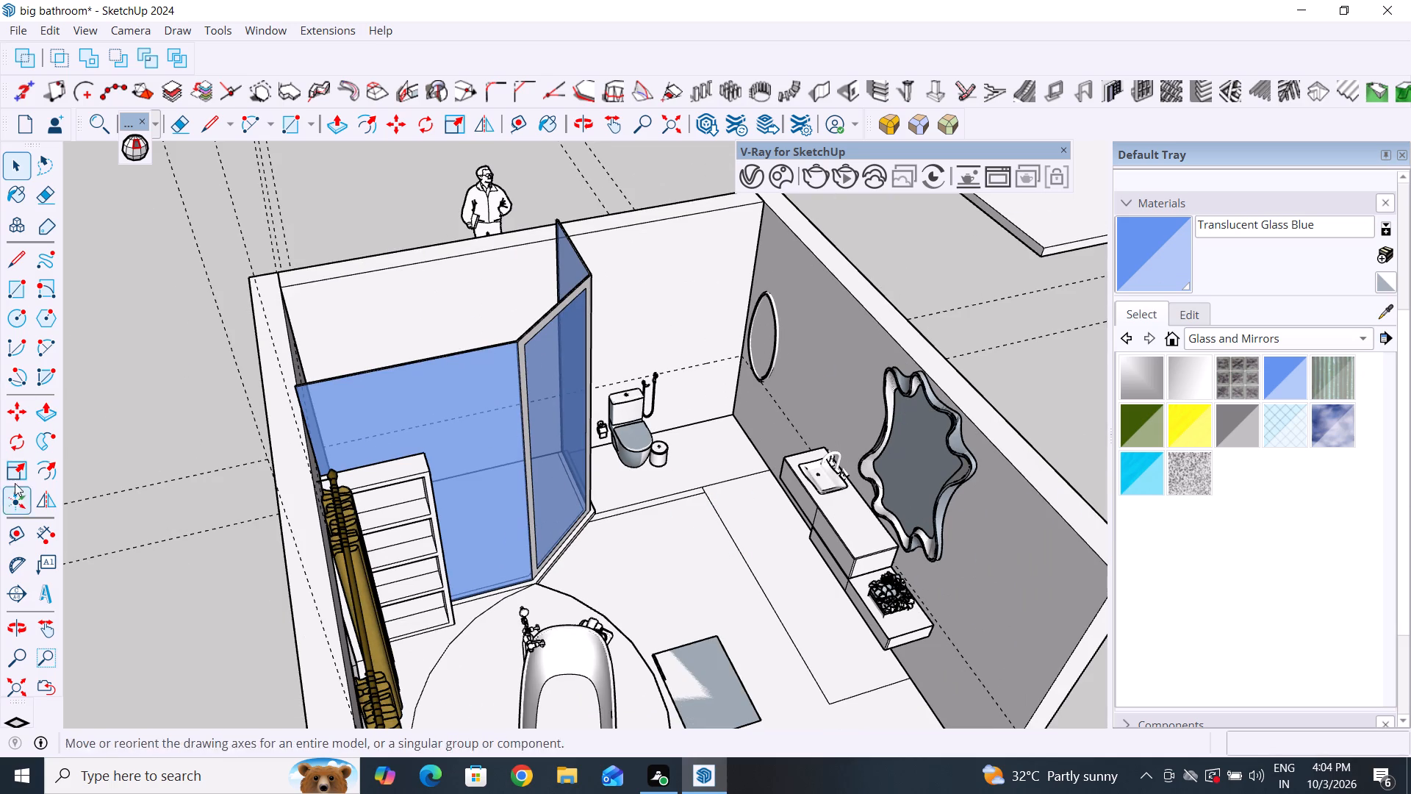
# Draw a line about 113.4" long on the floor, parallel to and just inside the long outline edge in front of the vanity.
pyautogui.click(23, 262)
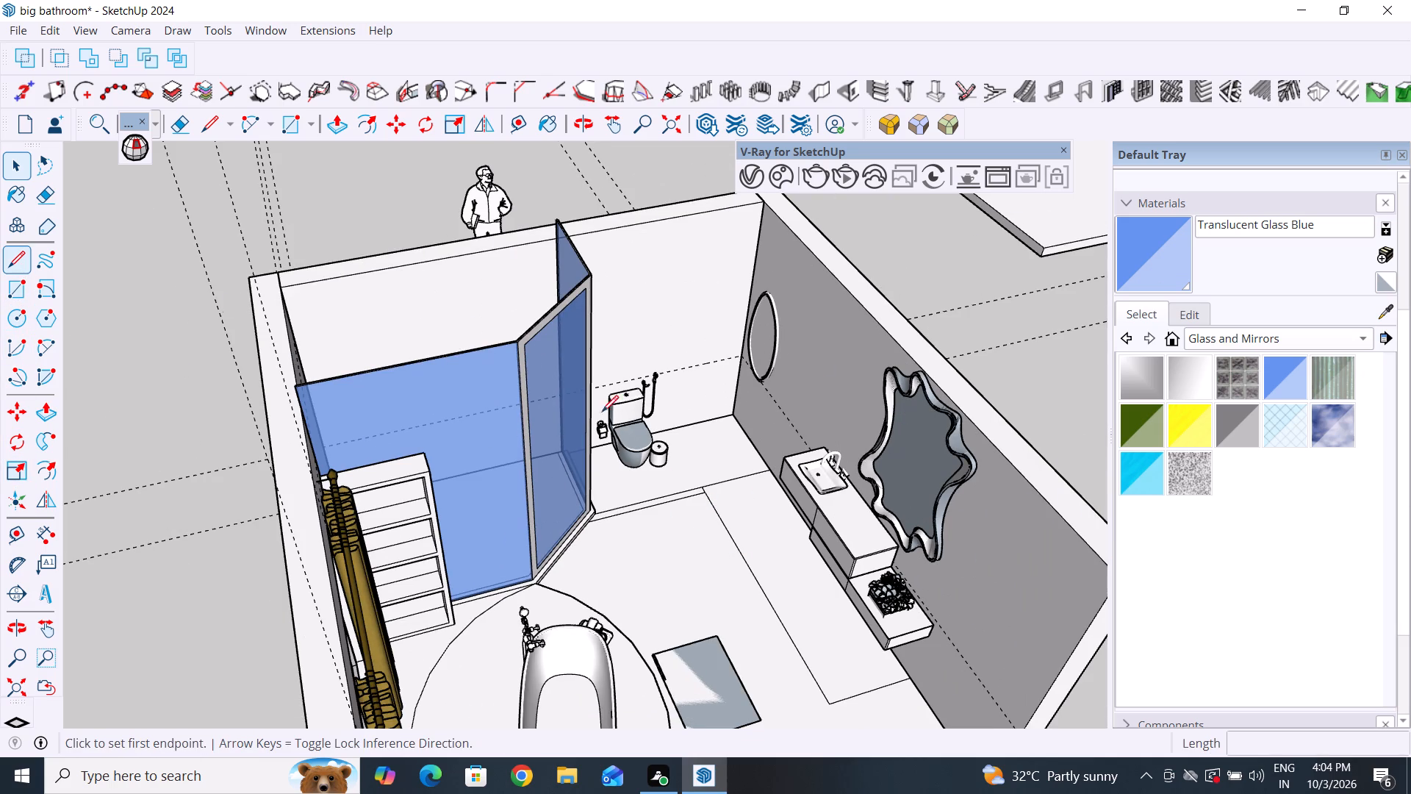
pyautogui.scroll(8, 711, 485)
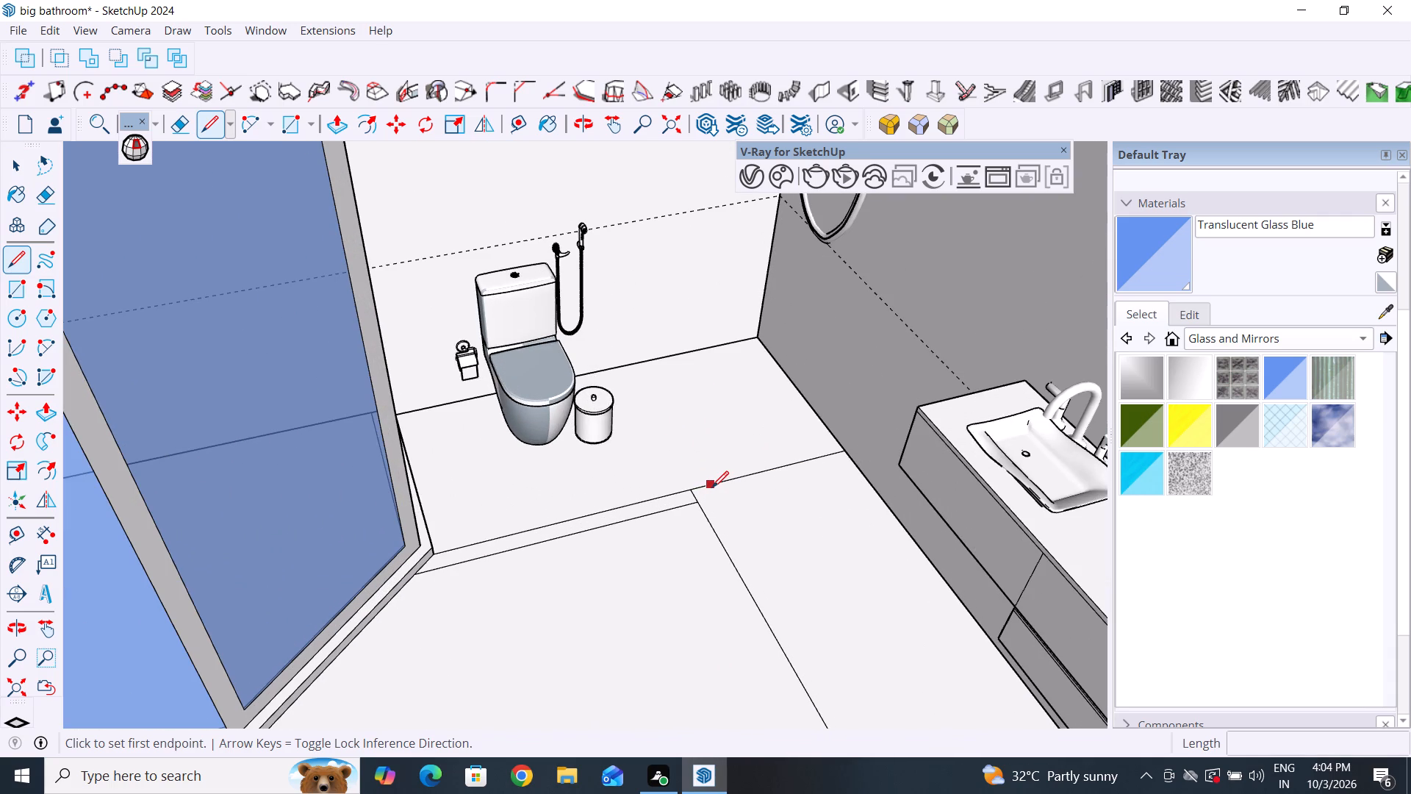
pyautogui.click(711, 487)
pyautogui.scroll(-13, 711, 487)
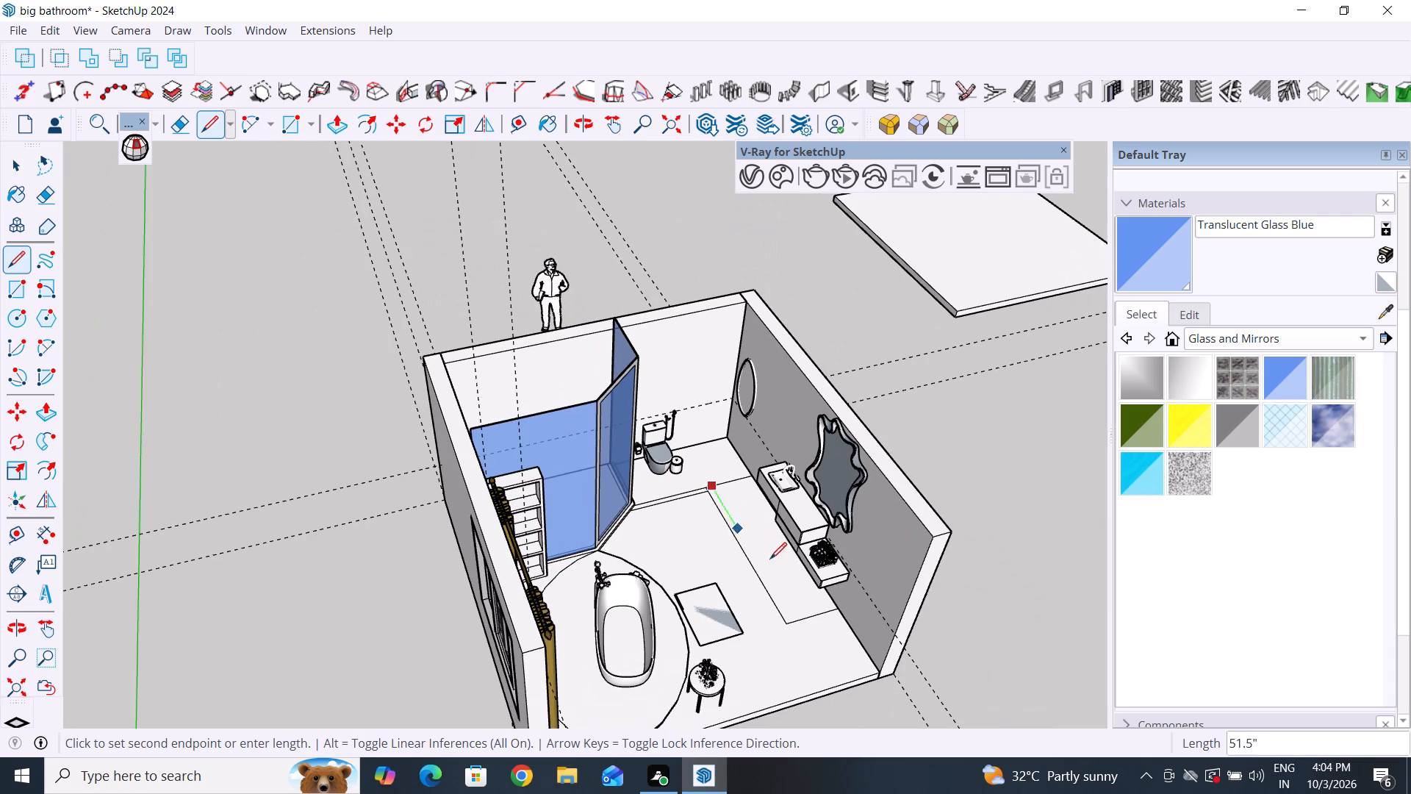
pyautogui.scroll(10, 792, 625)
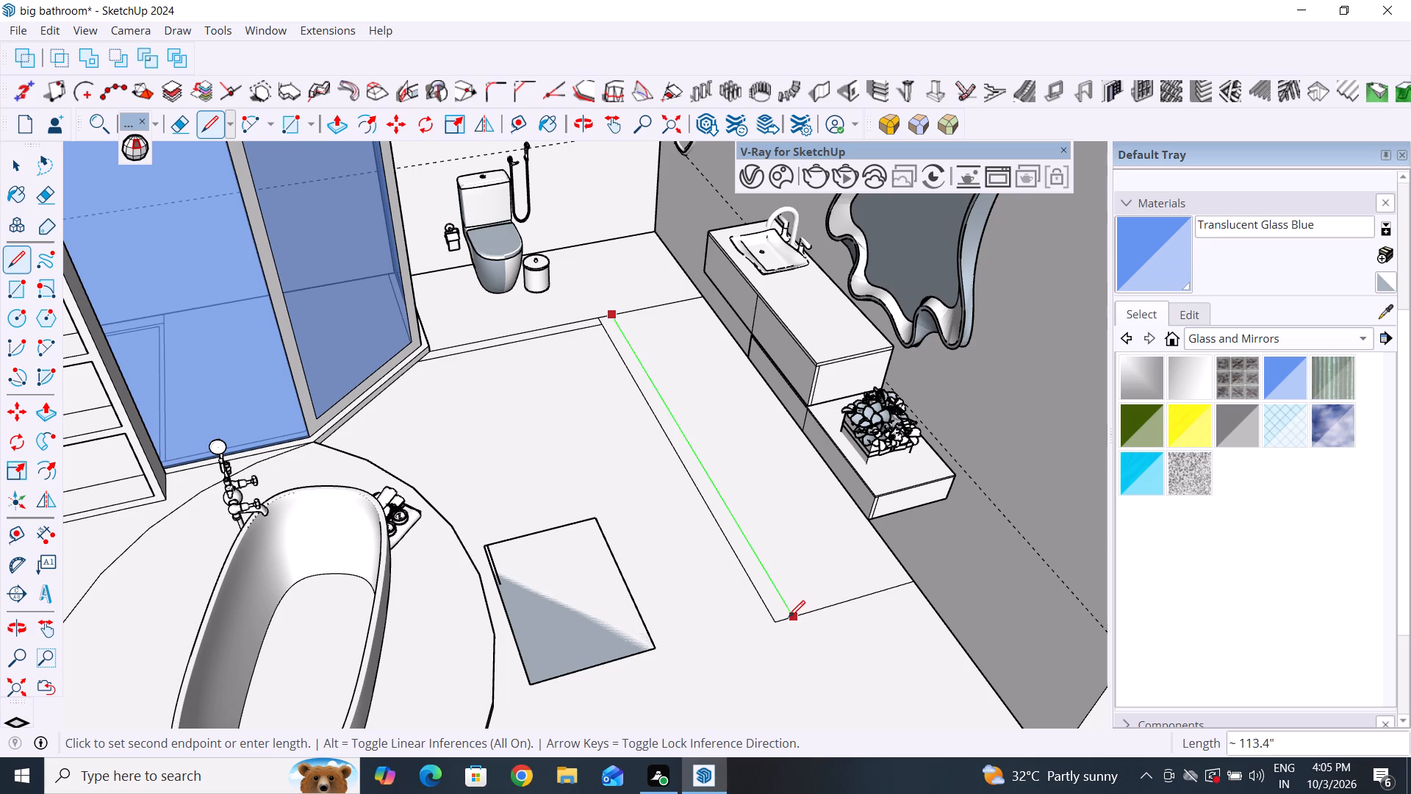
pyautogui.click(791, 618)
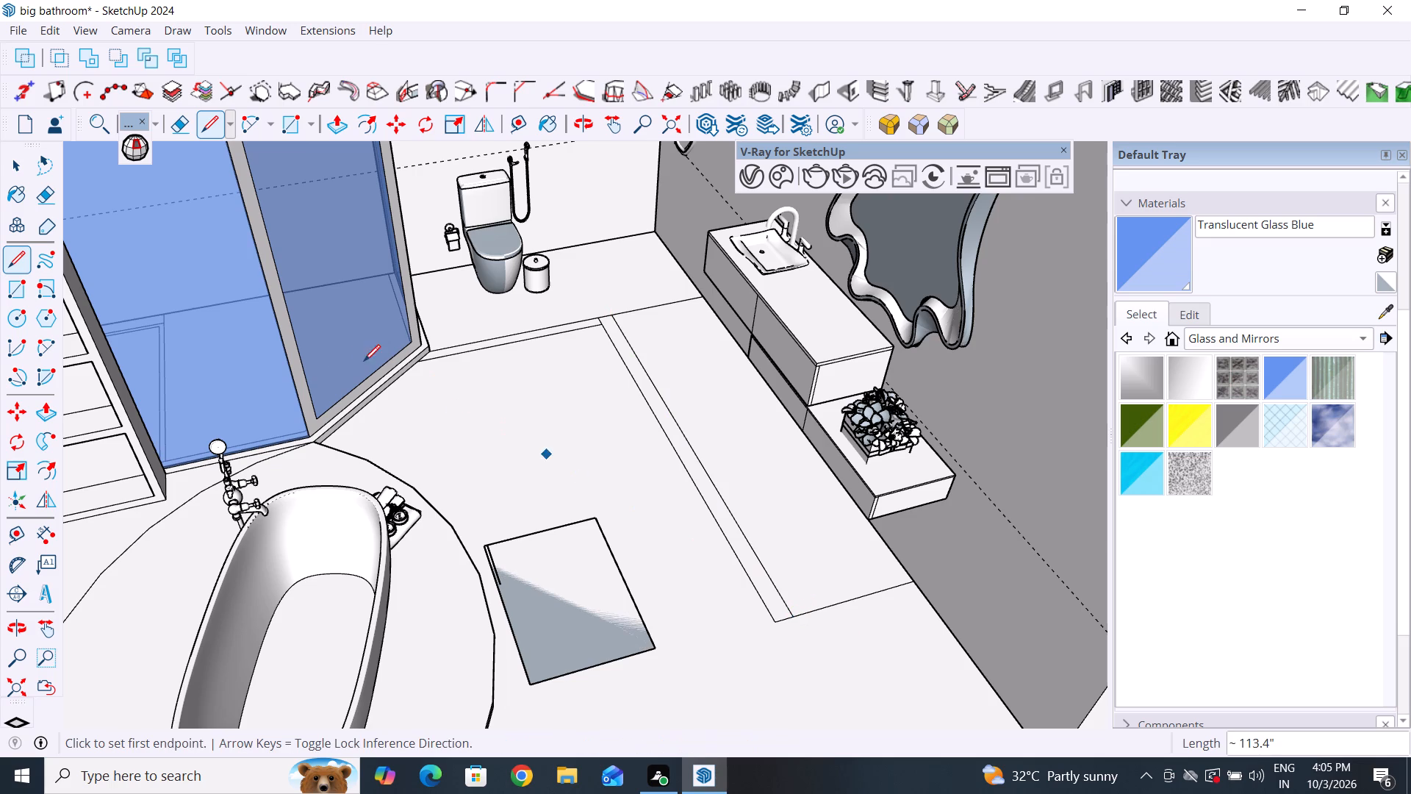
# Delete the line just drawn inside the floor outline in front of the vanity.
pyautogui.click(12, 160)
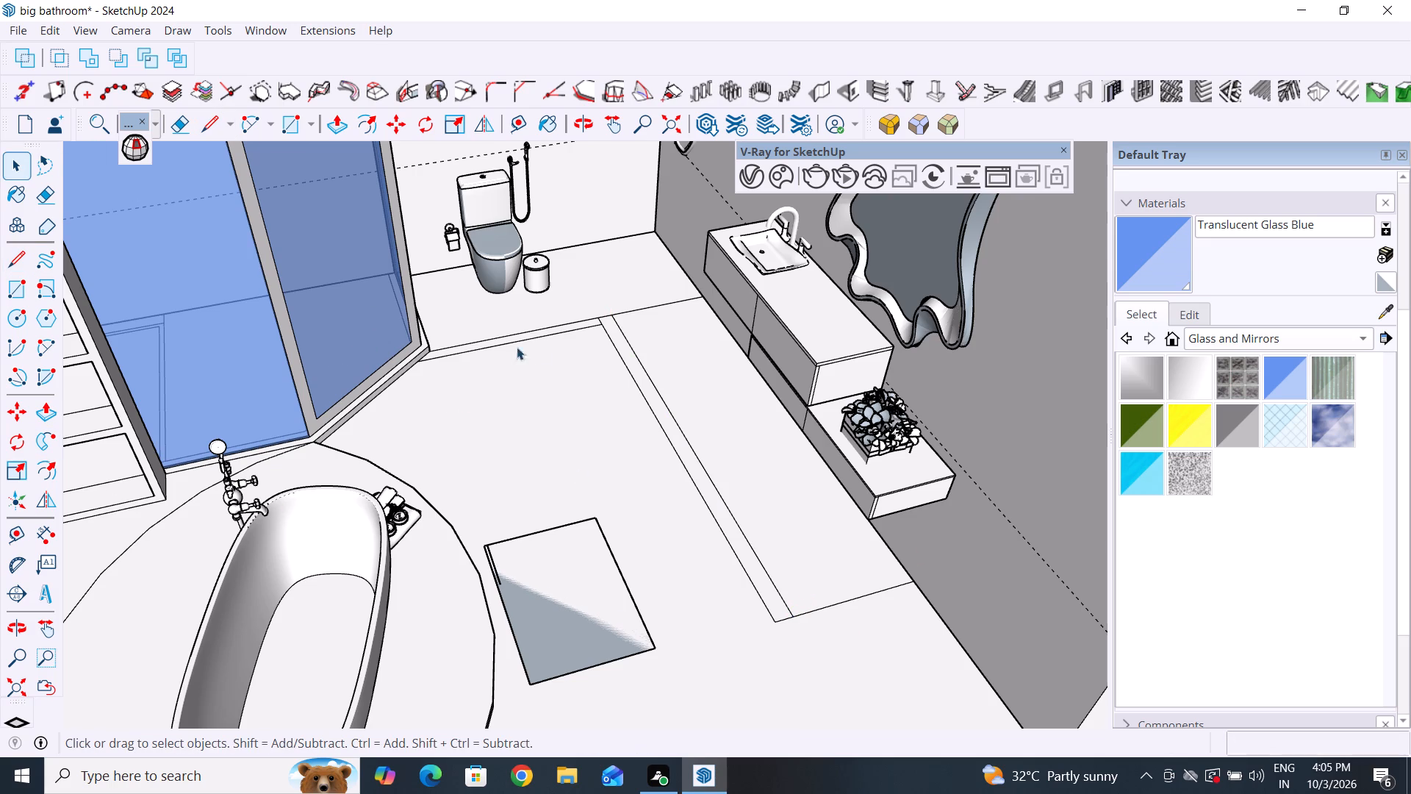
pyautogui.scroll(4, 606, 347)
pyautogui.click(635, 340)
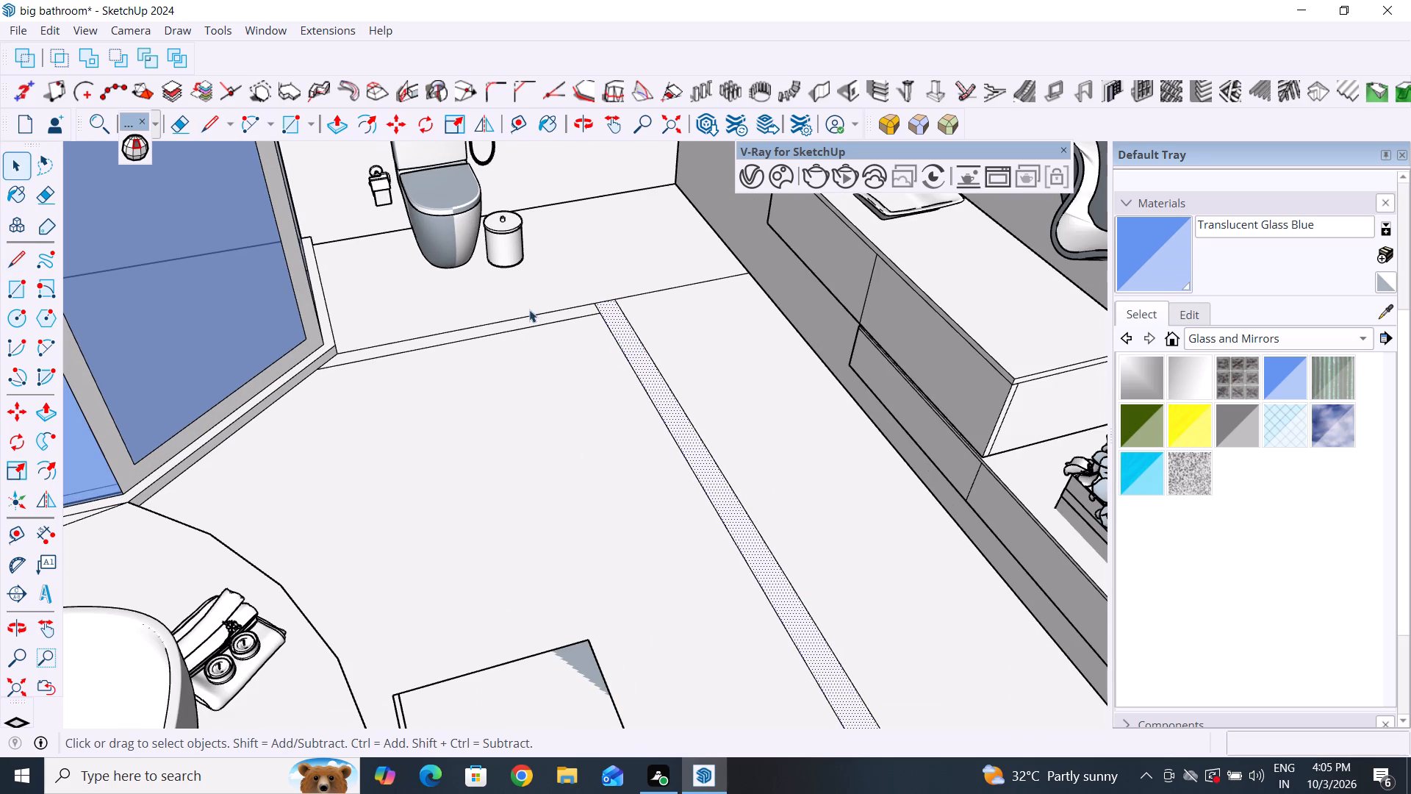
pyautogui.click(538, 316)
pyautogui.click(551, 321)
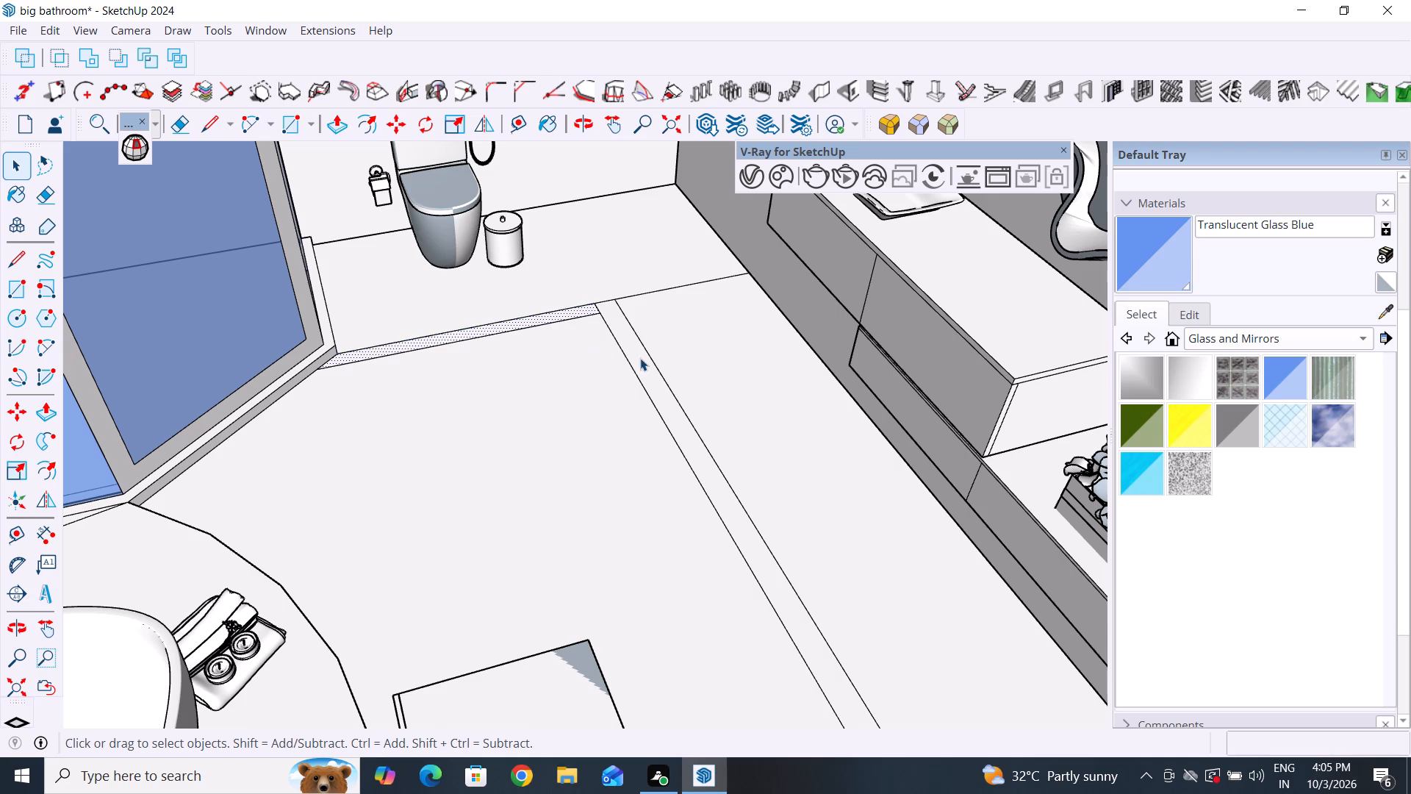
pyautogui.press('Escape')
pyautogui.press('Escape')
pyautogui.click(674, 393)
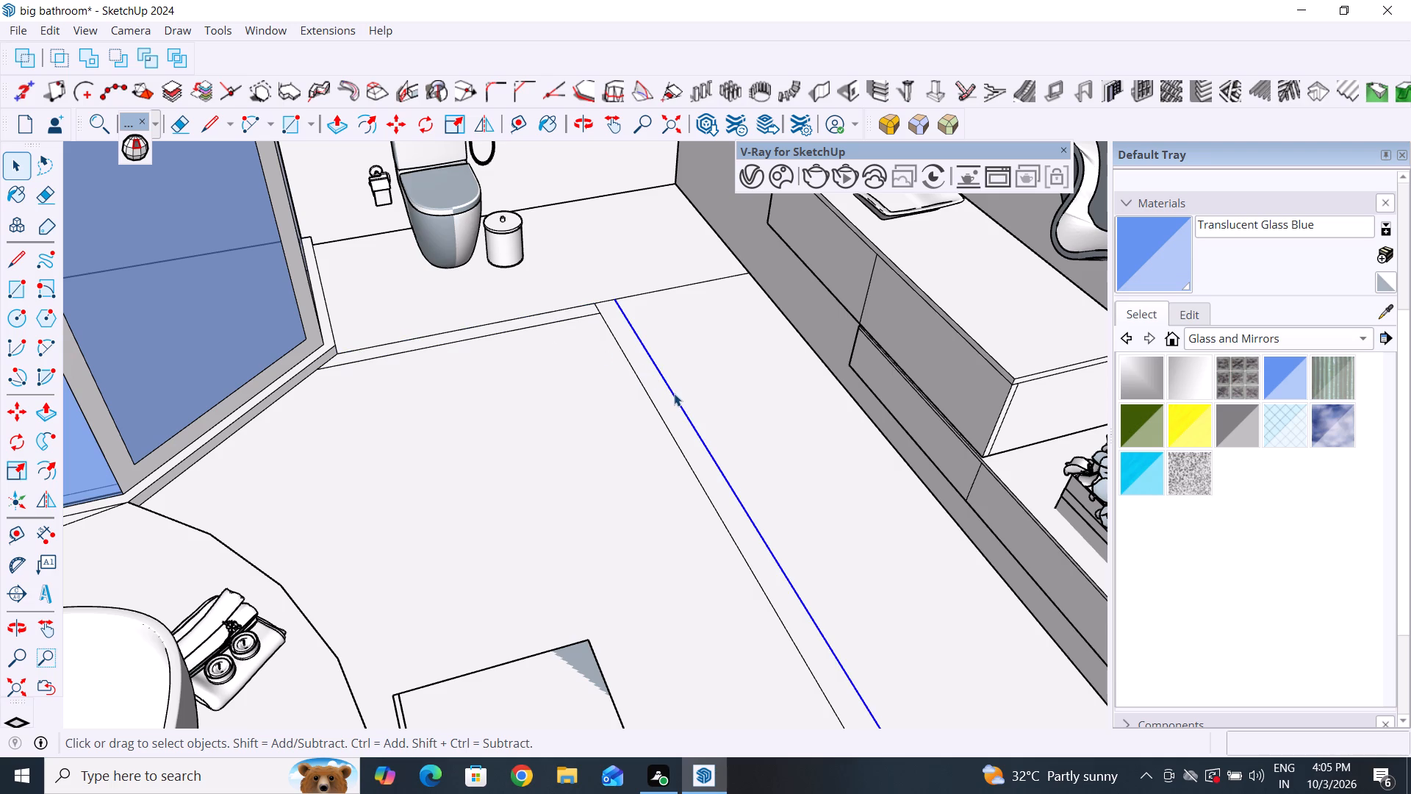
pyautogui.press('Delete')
# Measure the gap between the two parallel floor lines in front of the toilet.
pyautogui.scroll(8, 597, 276)
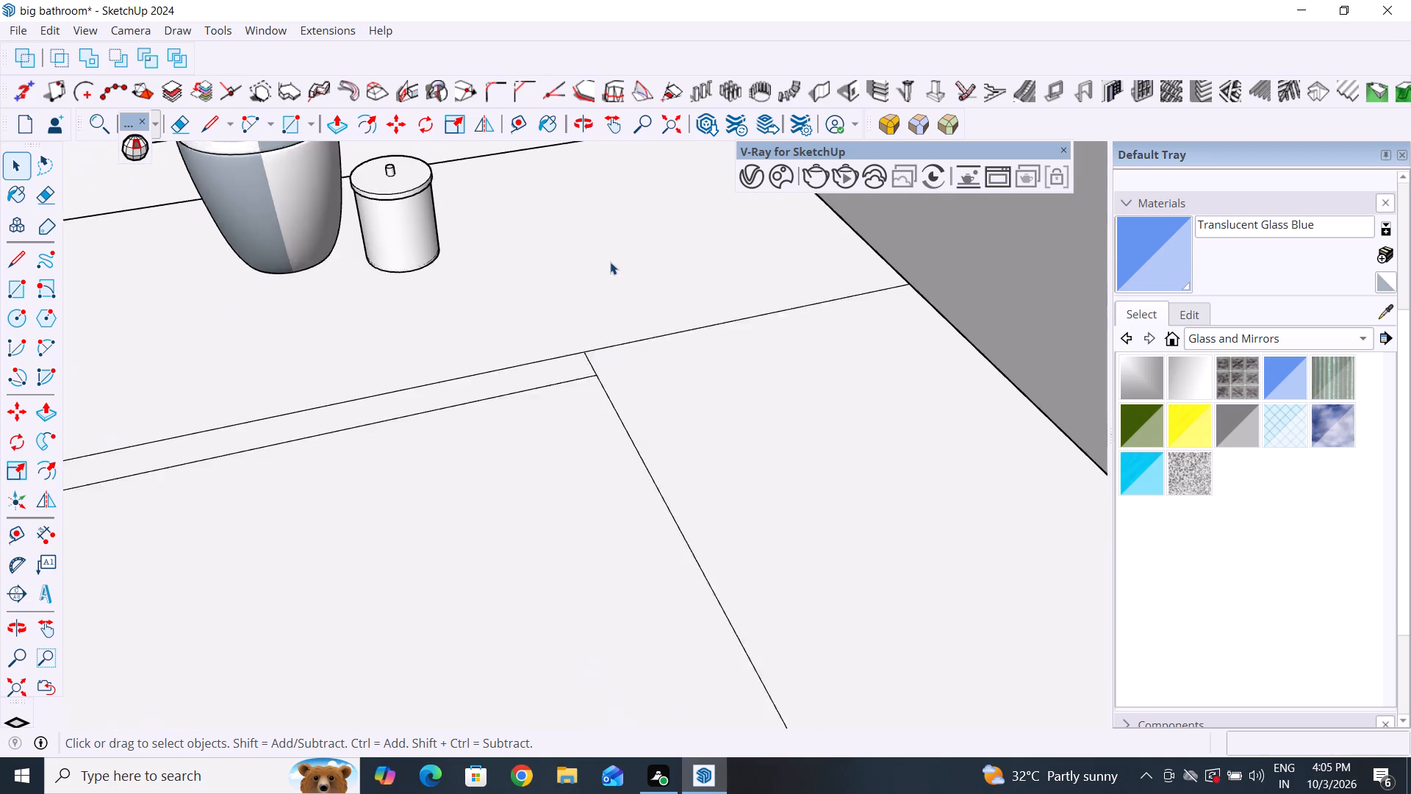
pyautogui.moveTo(624, 336); pyautogui.dragTo(653, 388, button='middle')
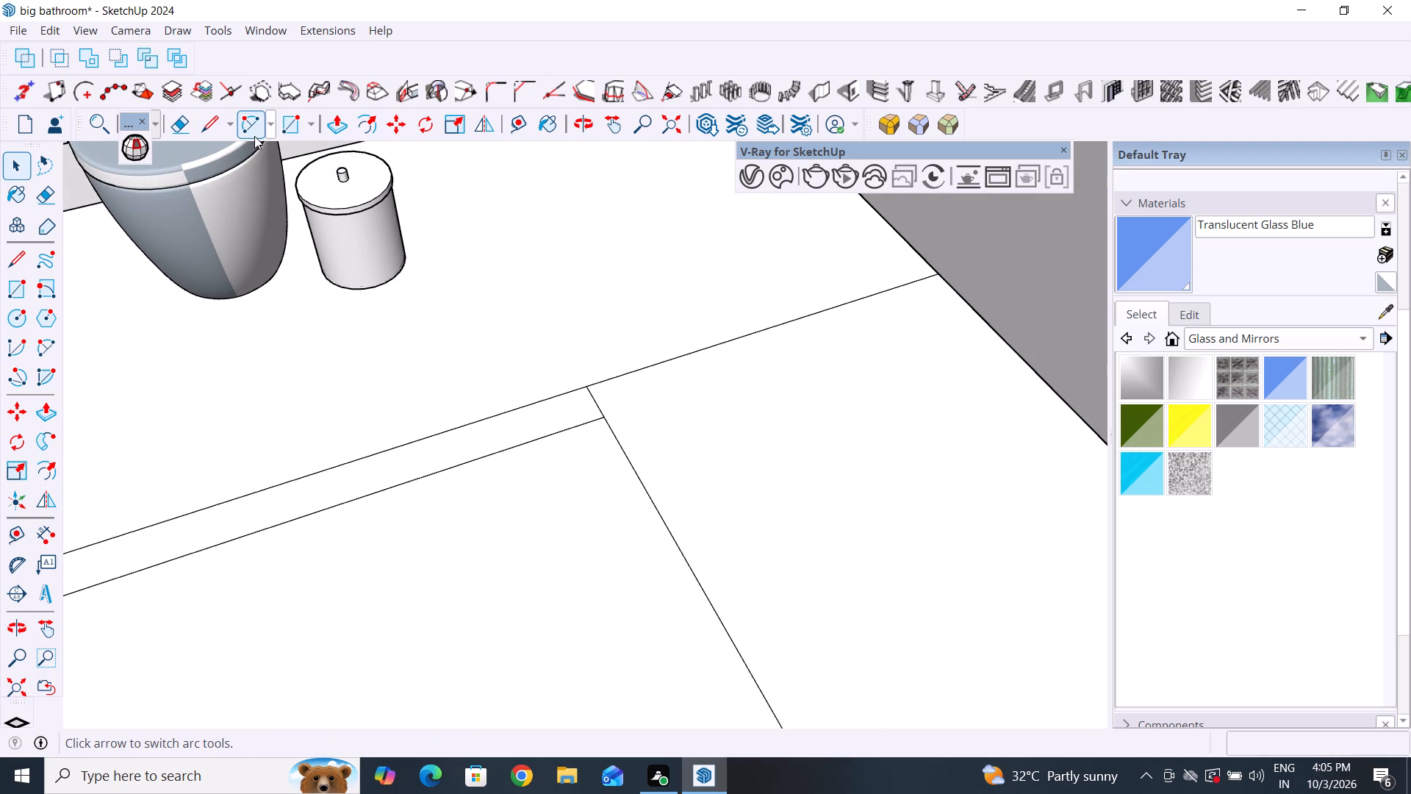
pyautogui.click(51, 532)
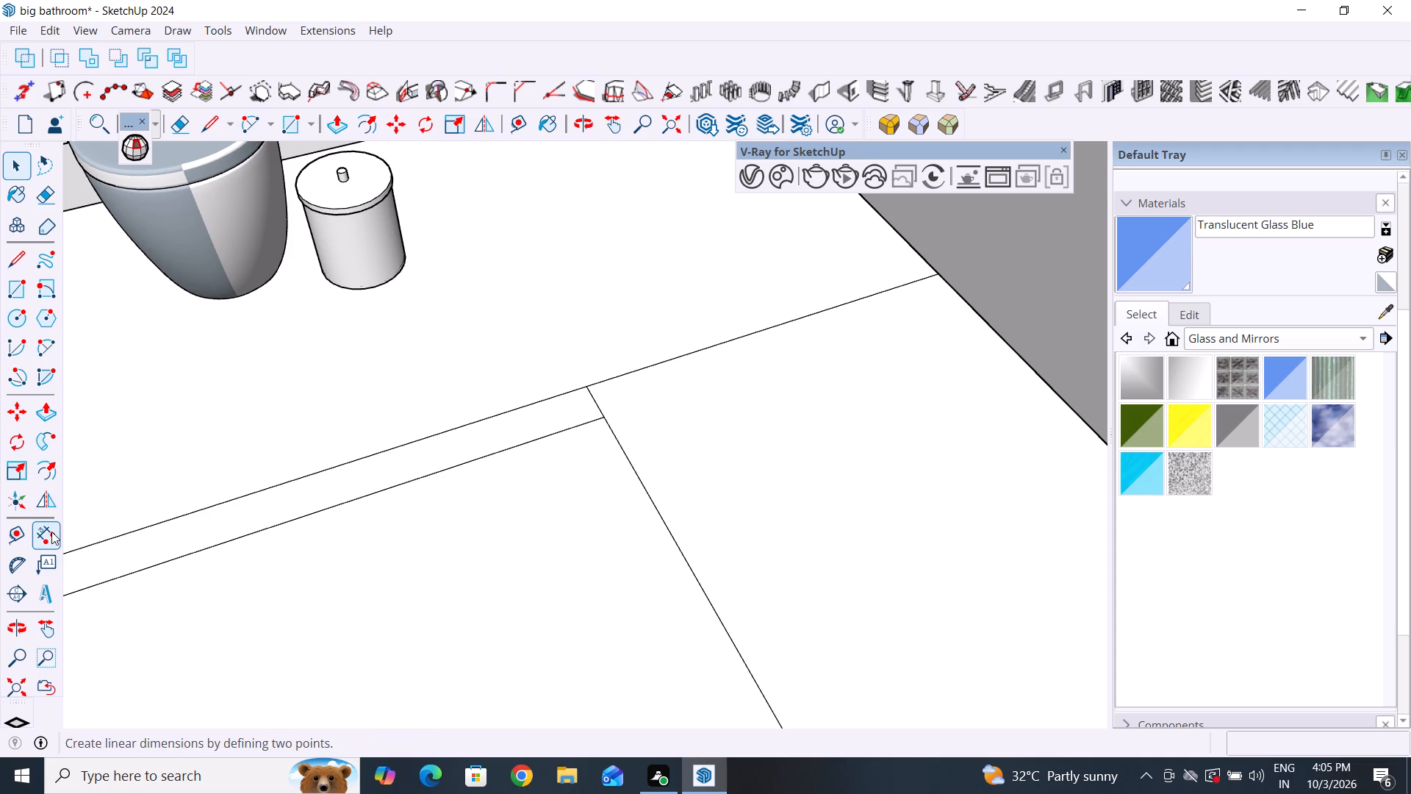
pyautogui.click(578, 391)
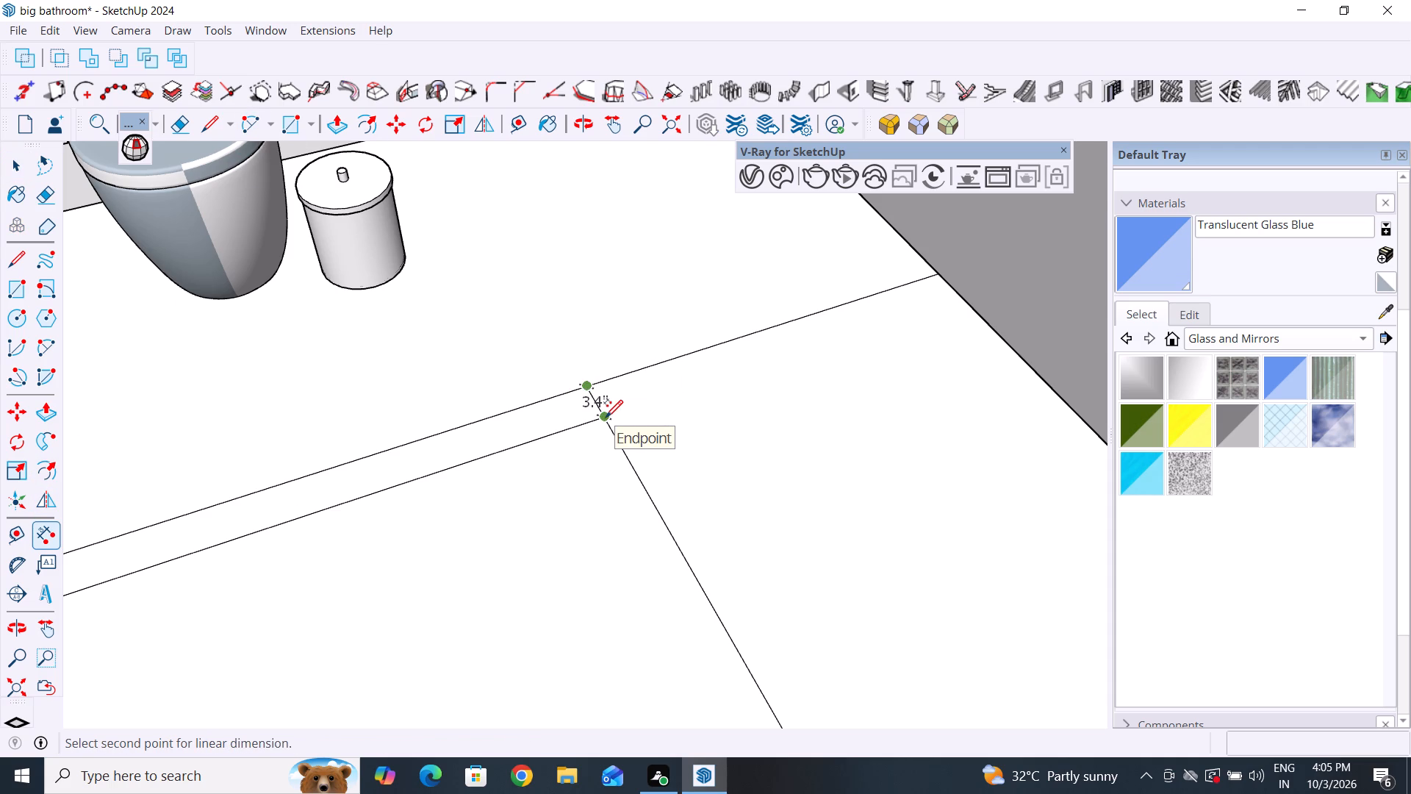
pyautogui.press('Escape')
pyautogui.press('Escape')
pyautogui.click(26, 168)
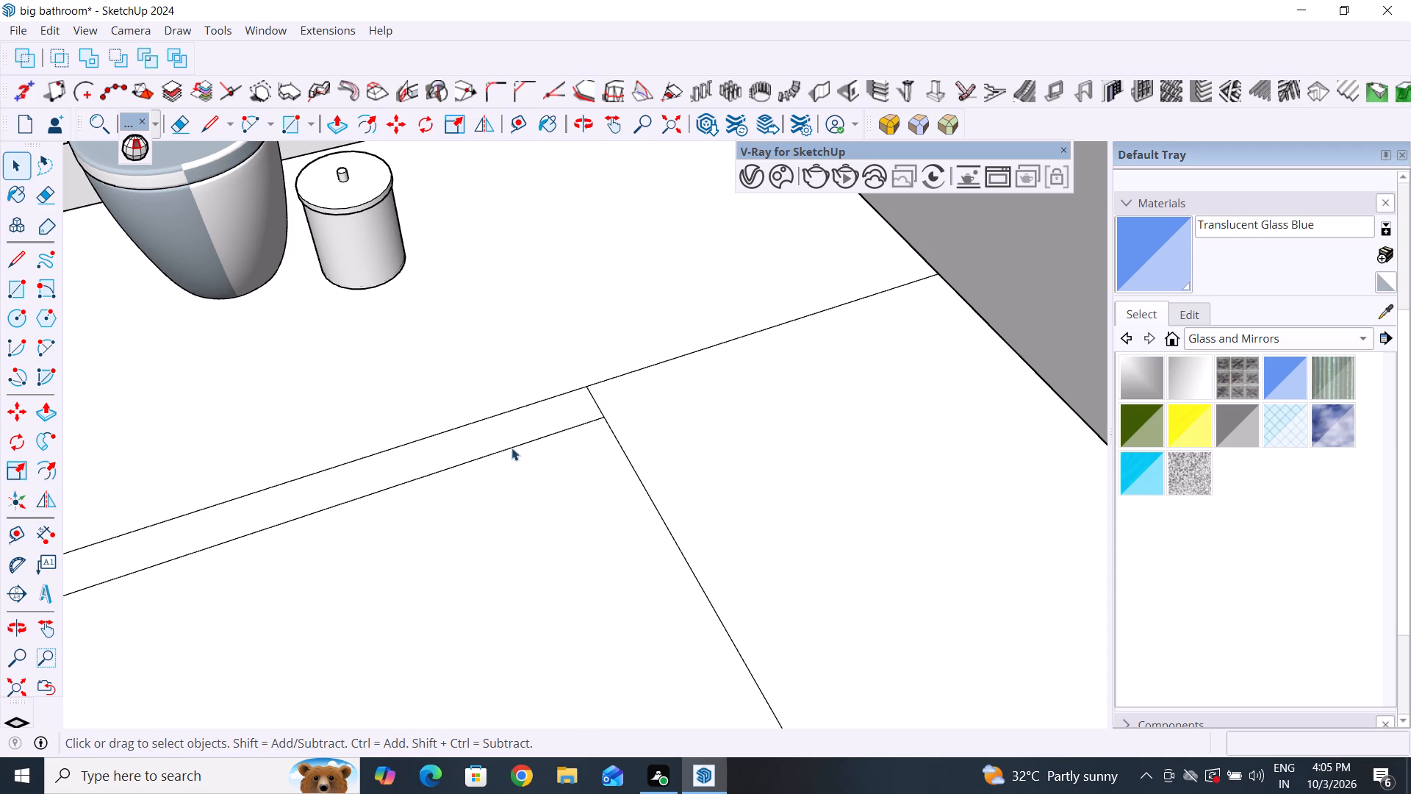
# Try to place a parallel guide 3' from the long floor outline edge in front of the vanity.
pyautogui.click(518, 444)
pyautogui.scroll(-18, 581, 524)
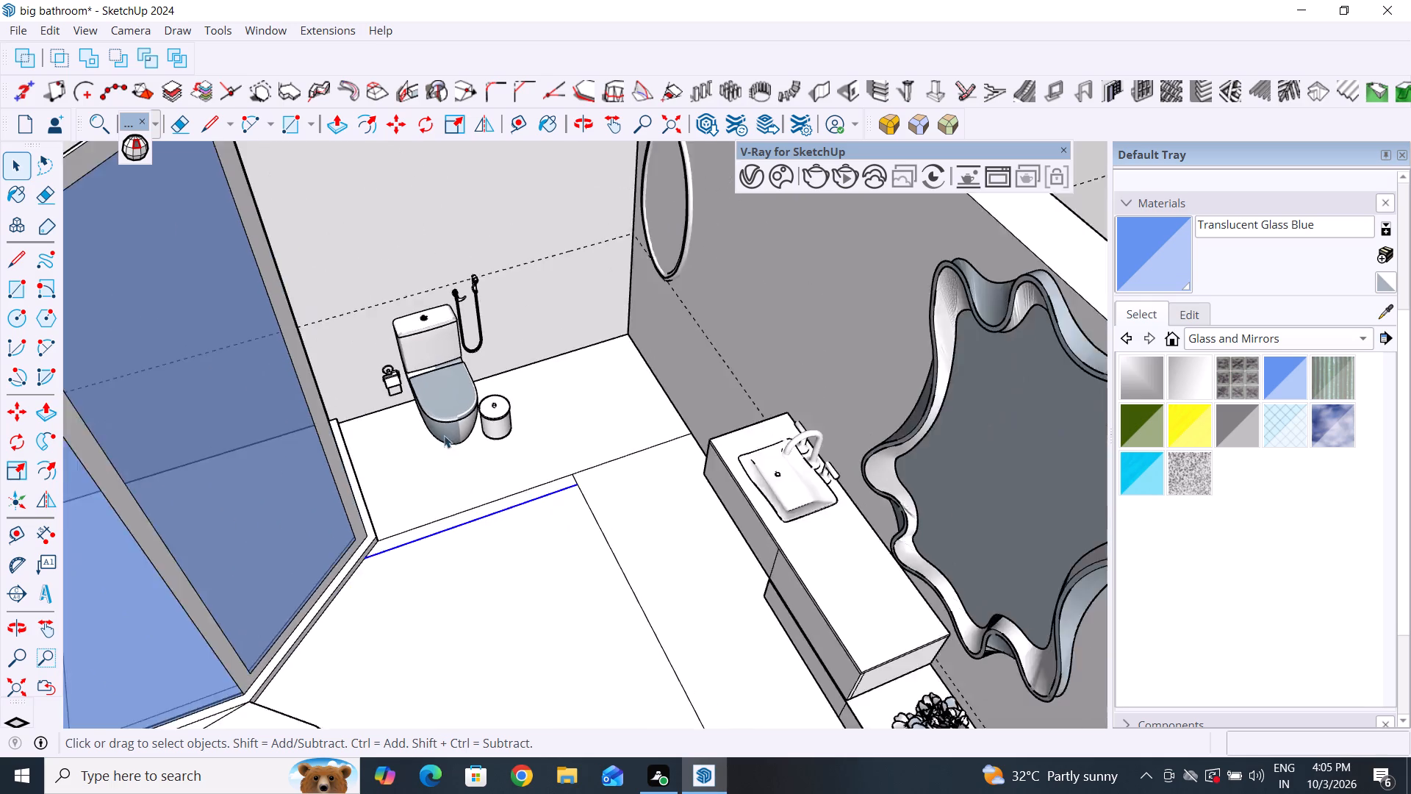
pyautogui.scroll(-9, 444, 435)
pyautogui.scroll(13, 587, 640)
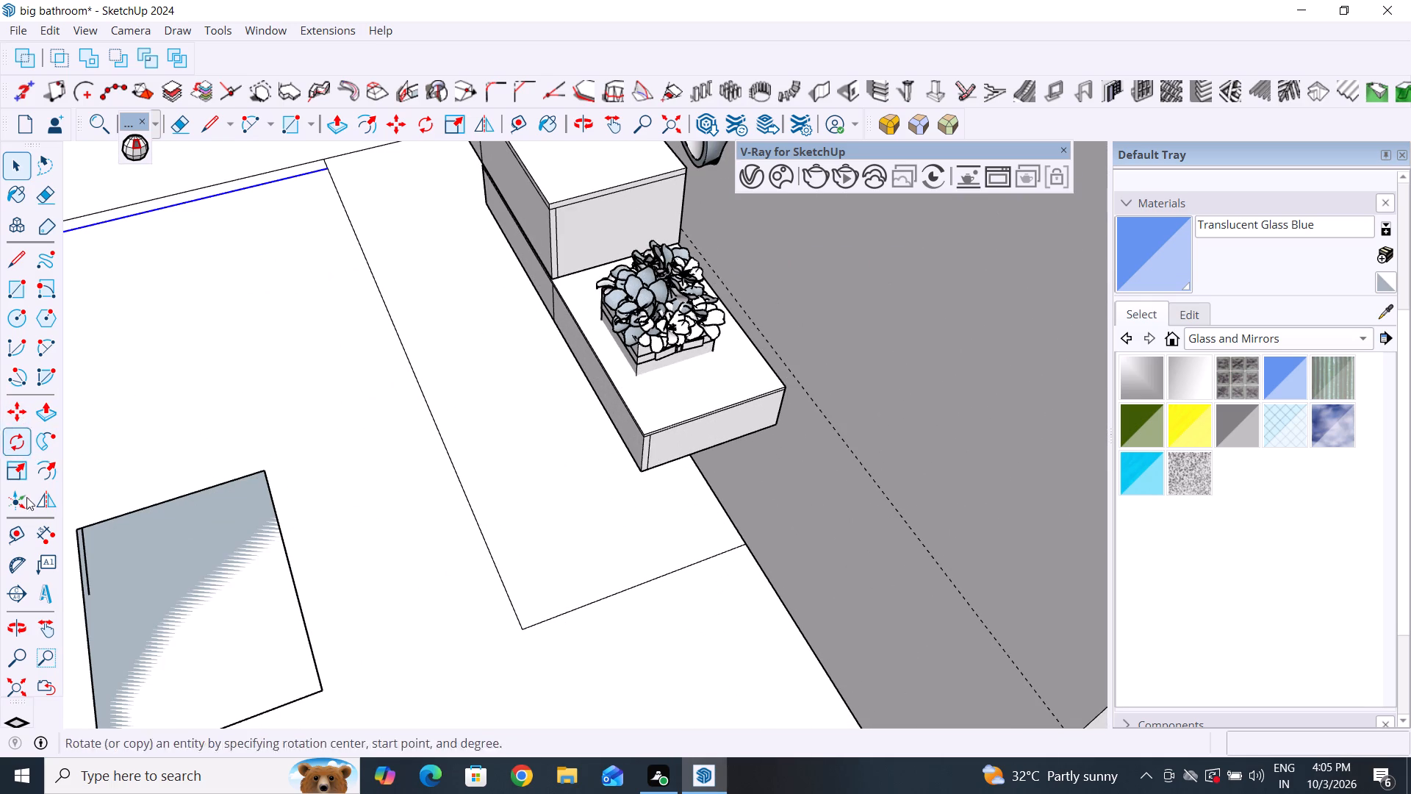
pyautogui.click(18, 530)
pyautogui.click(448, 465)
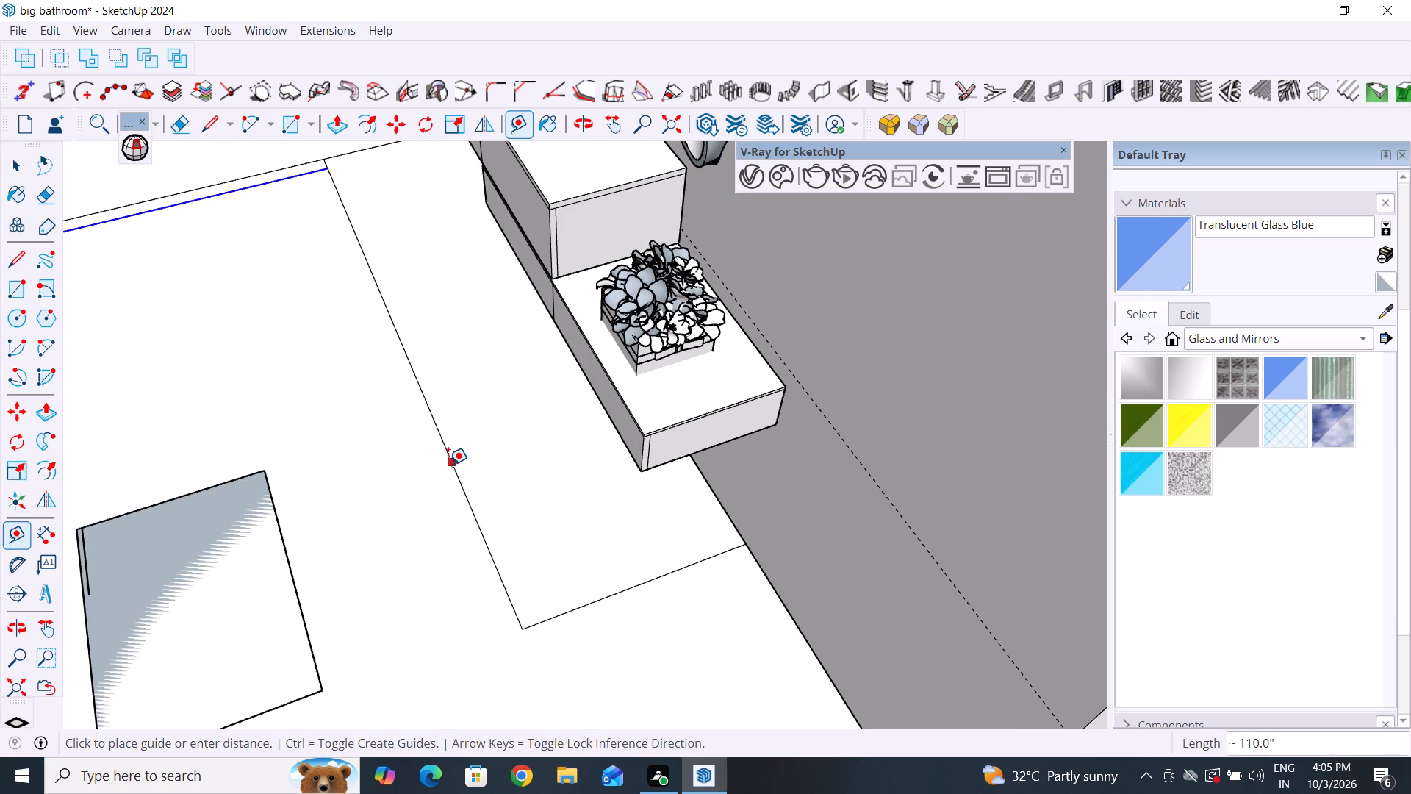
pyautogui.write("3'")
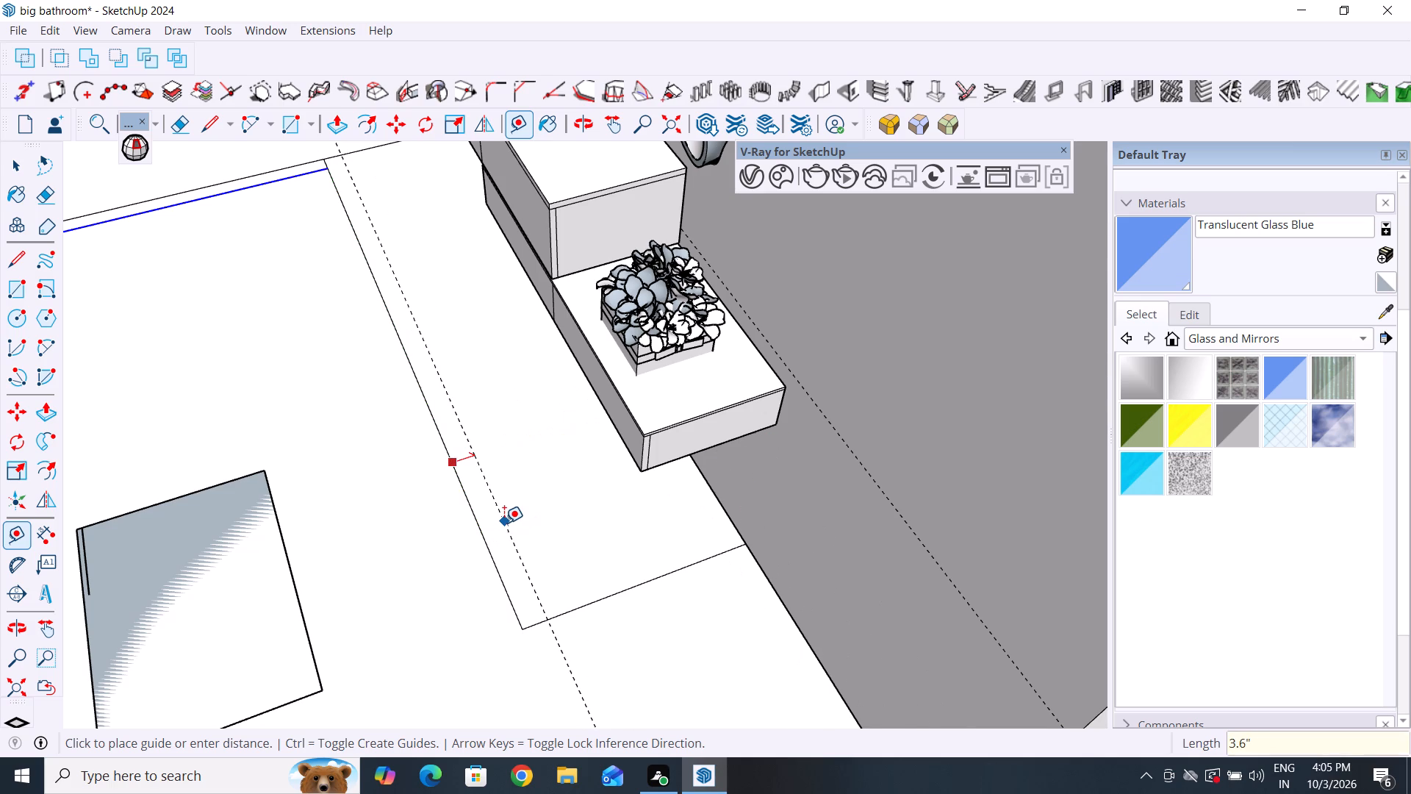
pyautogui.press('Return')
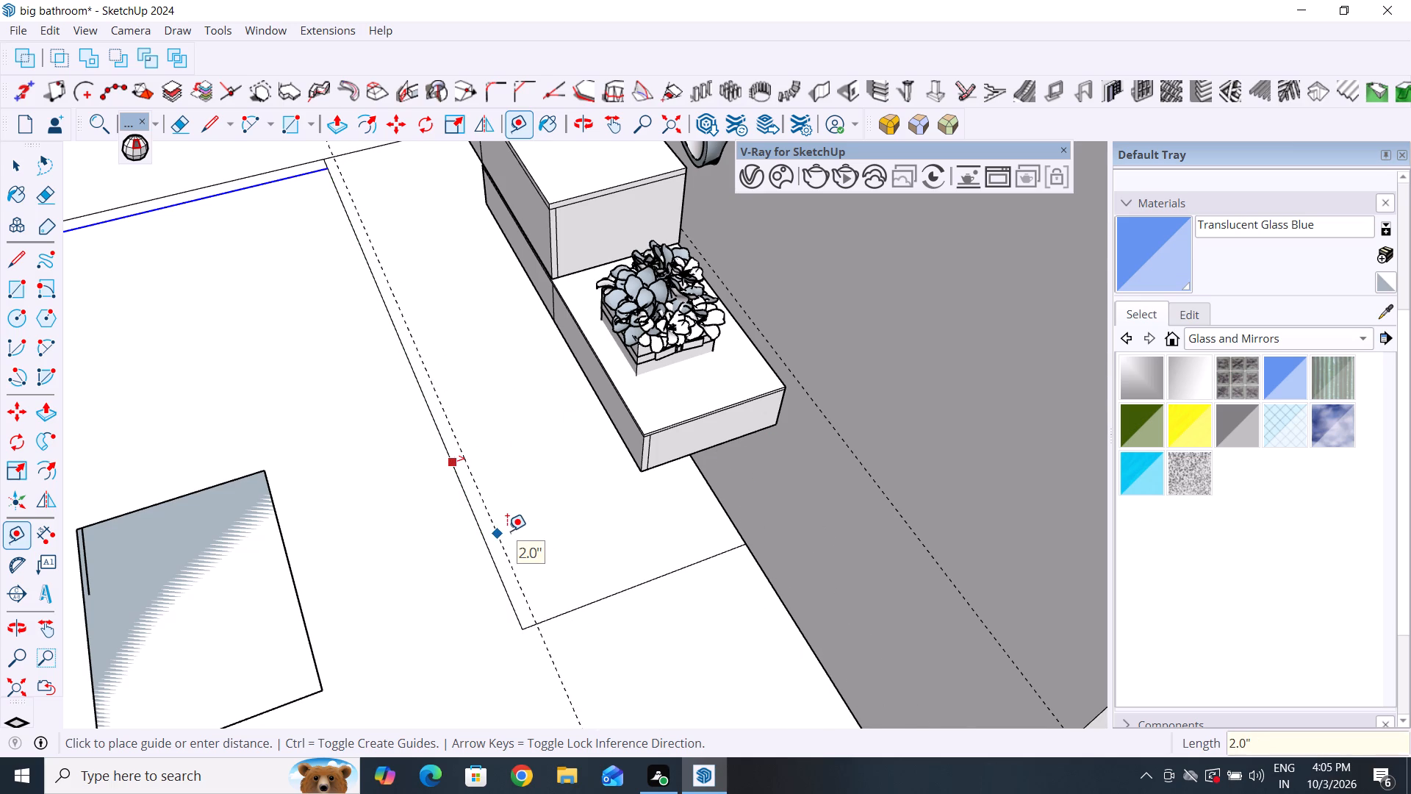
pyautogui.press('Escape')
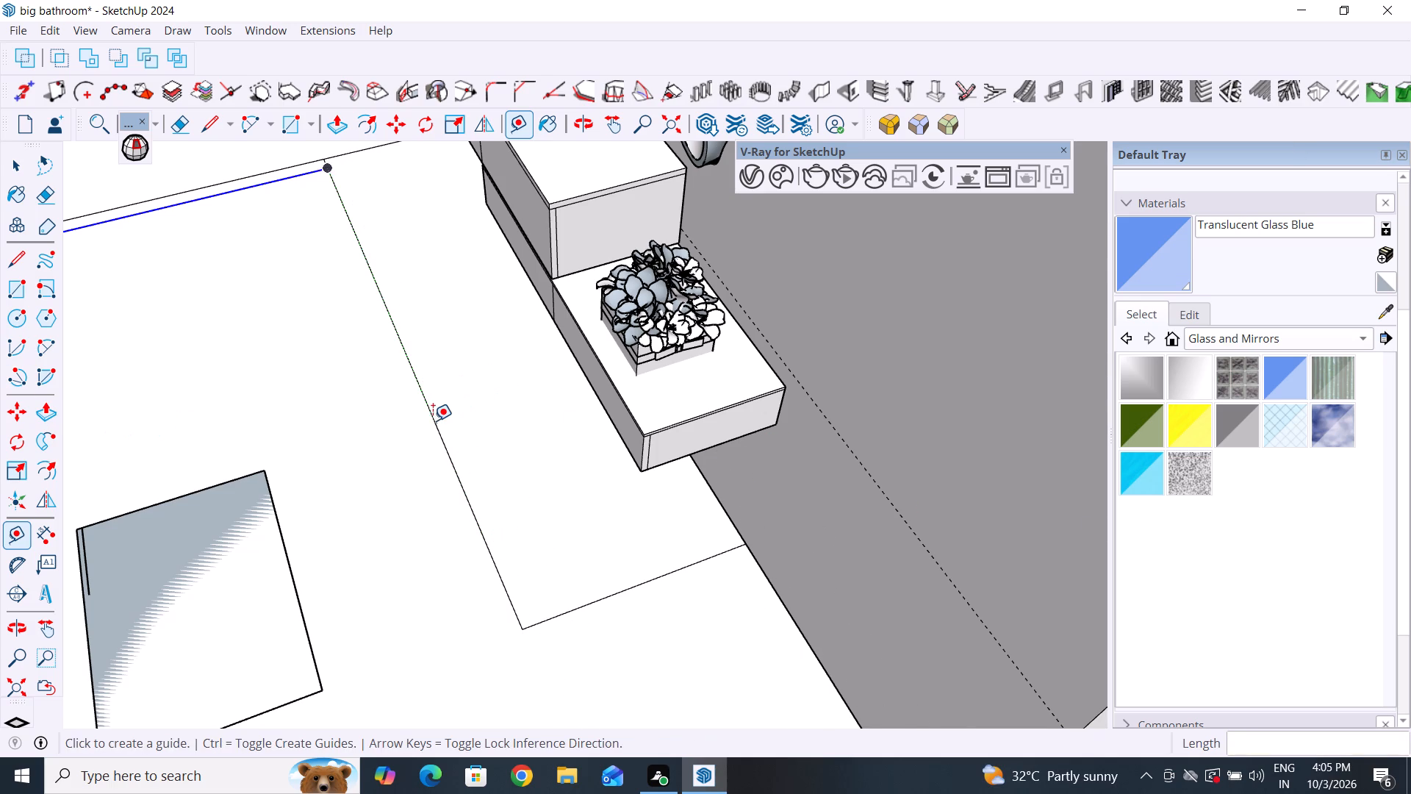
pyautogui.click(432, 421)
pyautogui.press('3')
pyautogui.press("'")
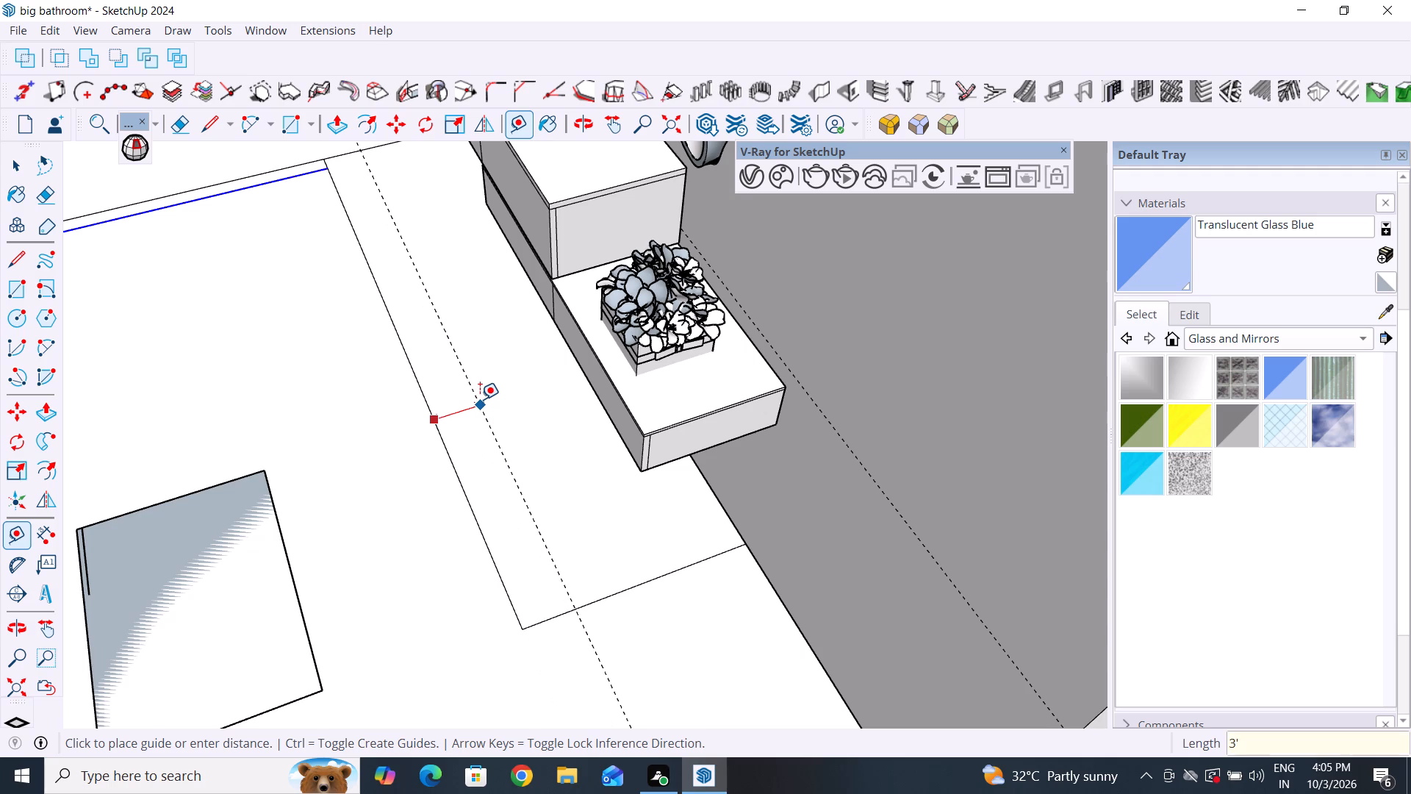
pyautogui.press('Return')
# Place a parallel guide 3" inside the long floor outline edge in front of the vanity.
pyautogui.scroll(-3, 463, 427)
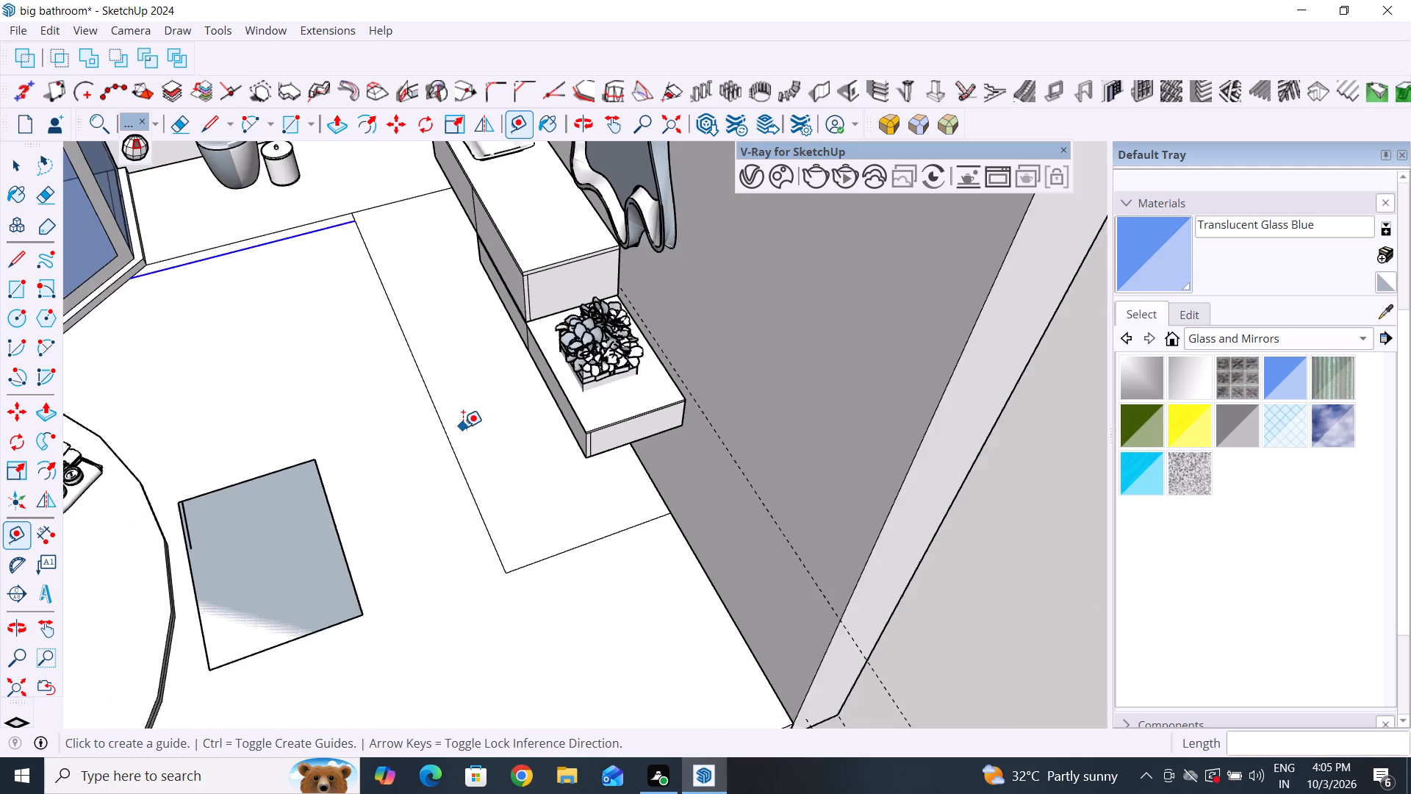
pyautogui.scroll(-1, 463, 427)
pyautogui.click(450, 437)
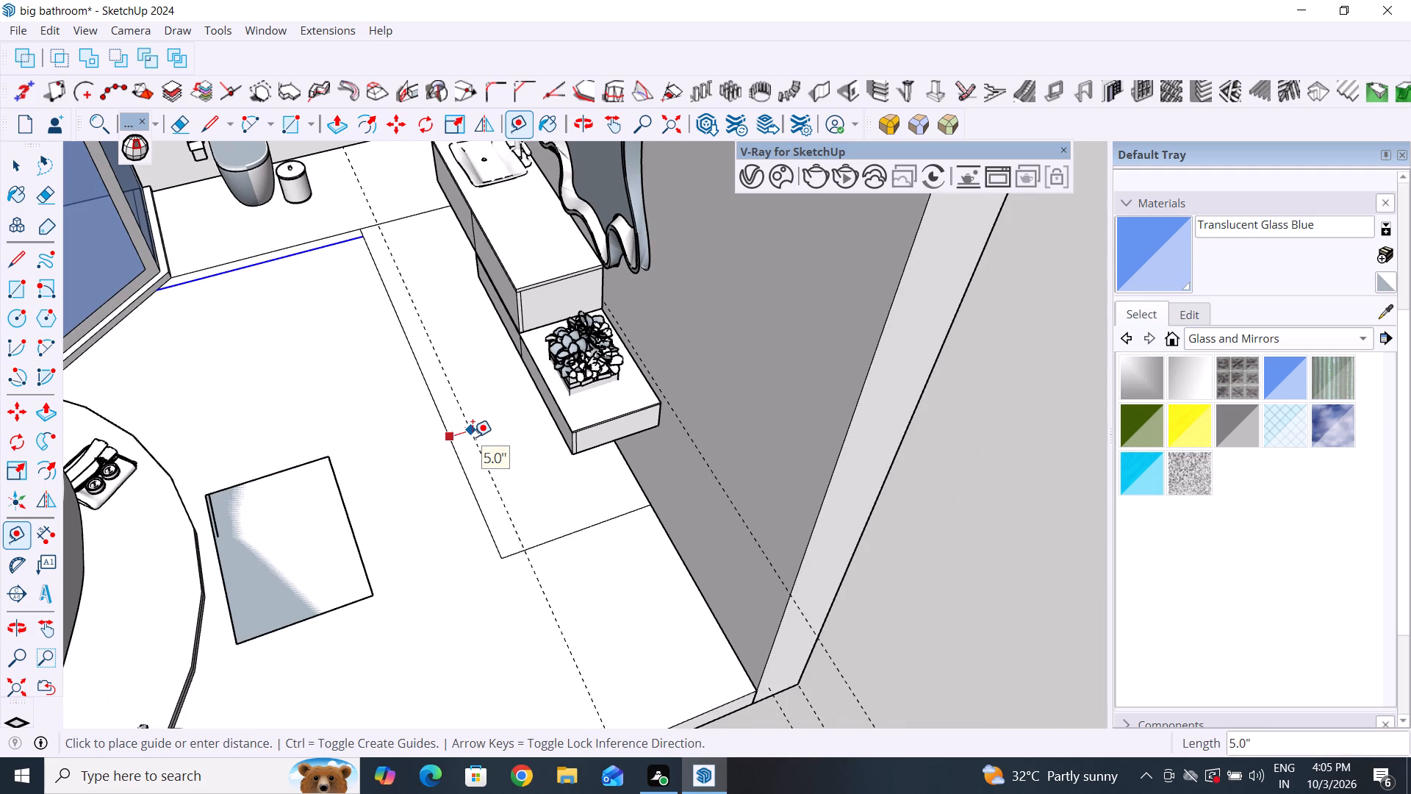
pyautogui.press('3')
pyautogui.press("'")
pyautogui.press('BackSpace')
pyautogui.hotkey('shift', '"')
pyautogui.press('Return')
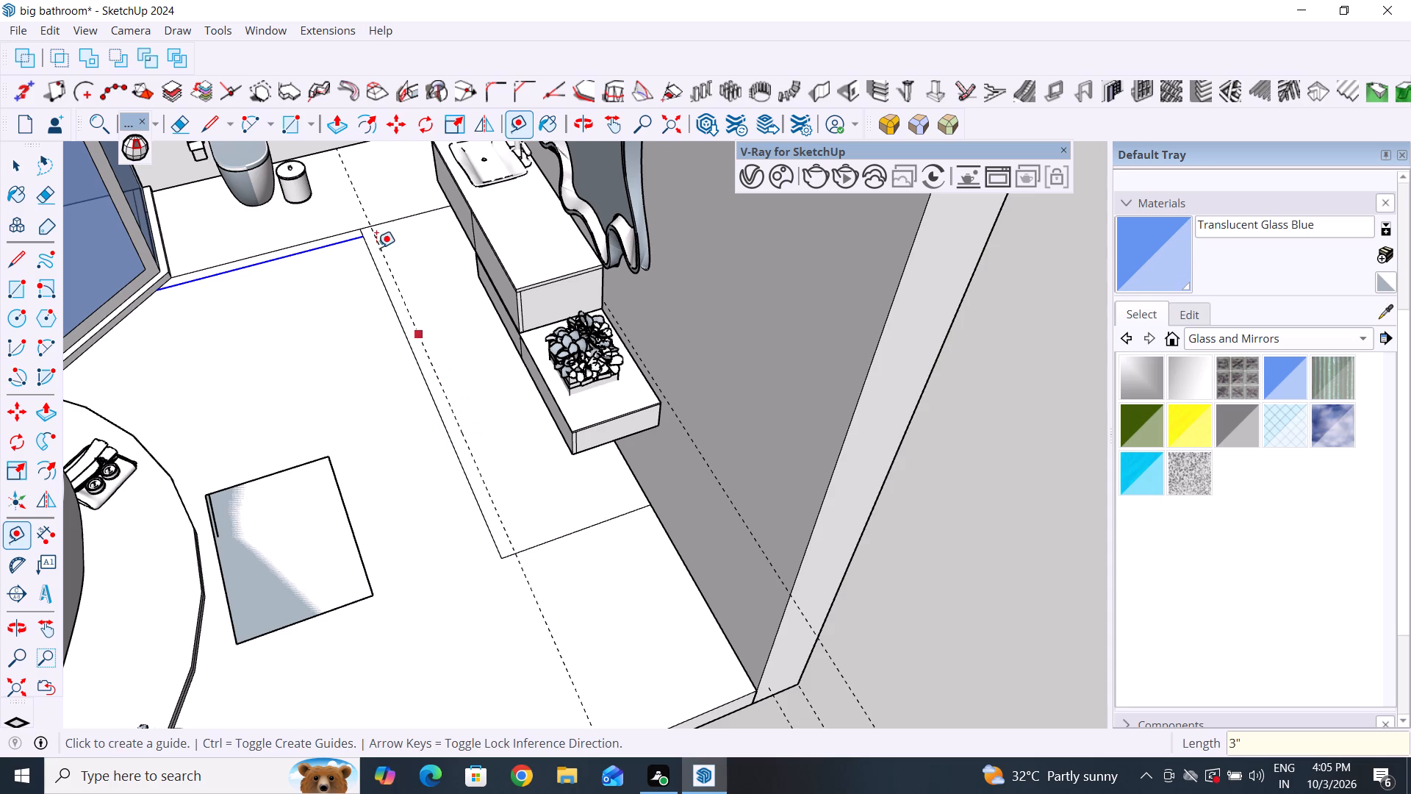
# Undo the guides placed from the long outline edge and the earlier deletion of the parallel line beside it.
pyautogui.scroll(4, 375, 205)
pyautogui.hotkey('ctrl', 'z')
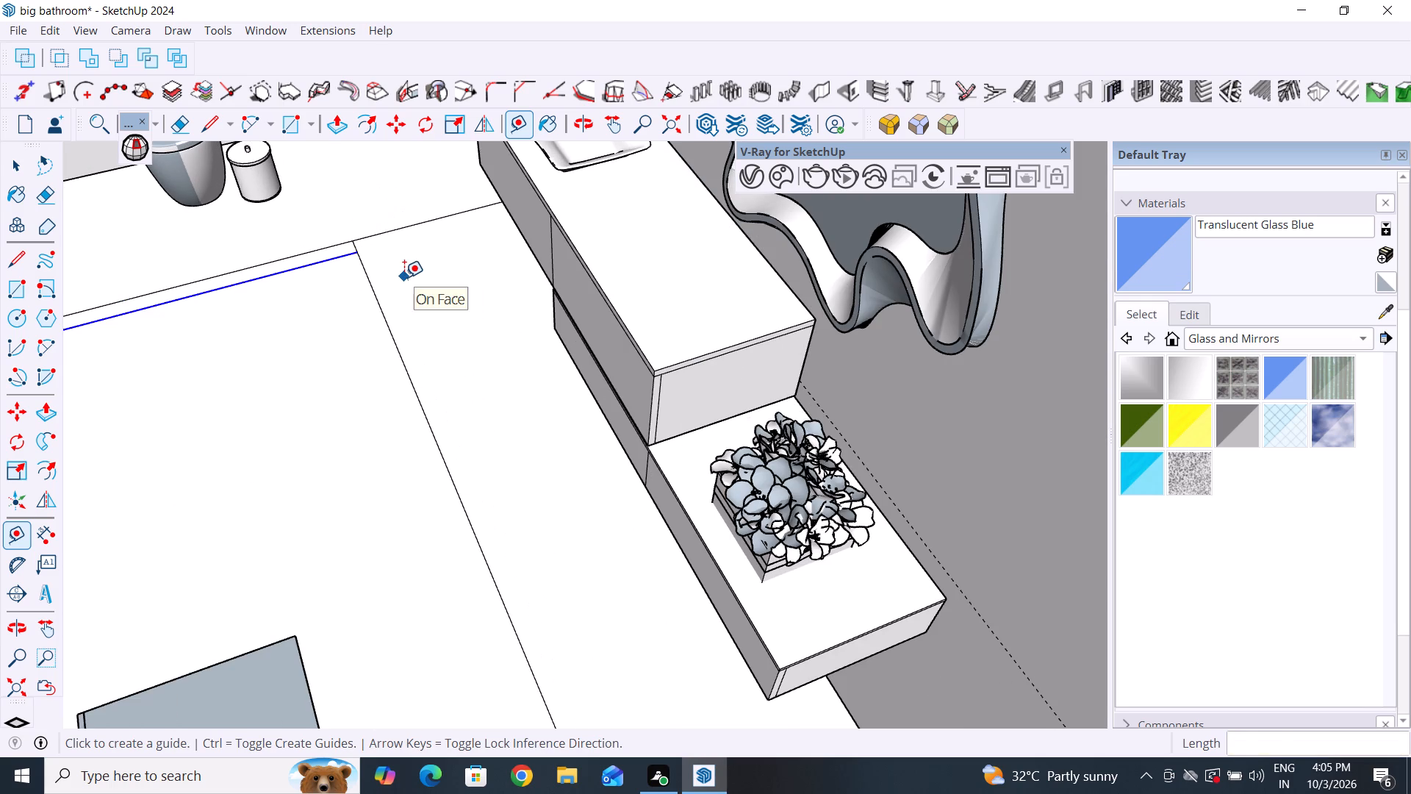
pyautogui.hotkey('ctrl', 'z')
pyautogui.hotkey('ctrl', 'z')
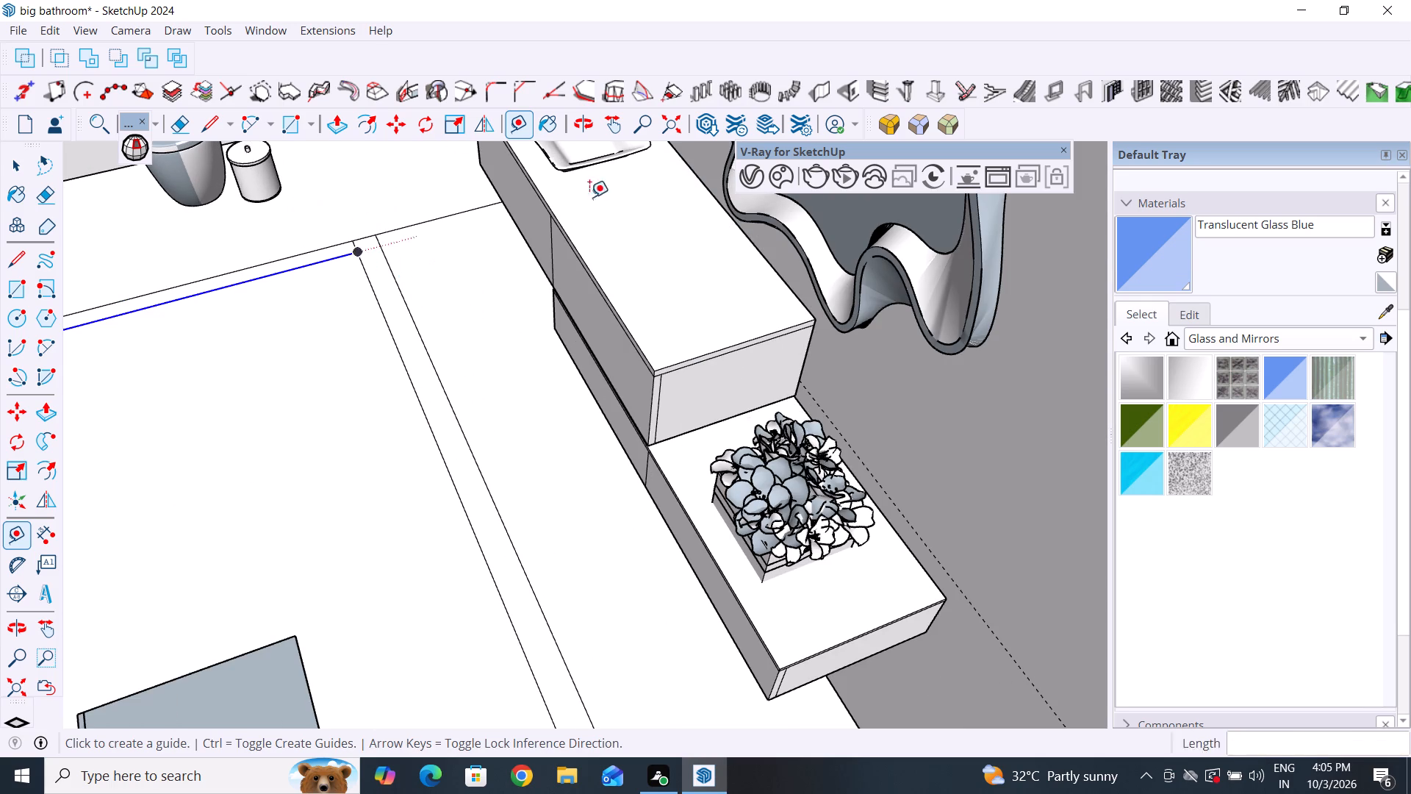
# Delete the floor line running parallel inside the long outline edge in front of the vanity.
pyautogui.click(25, 167)
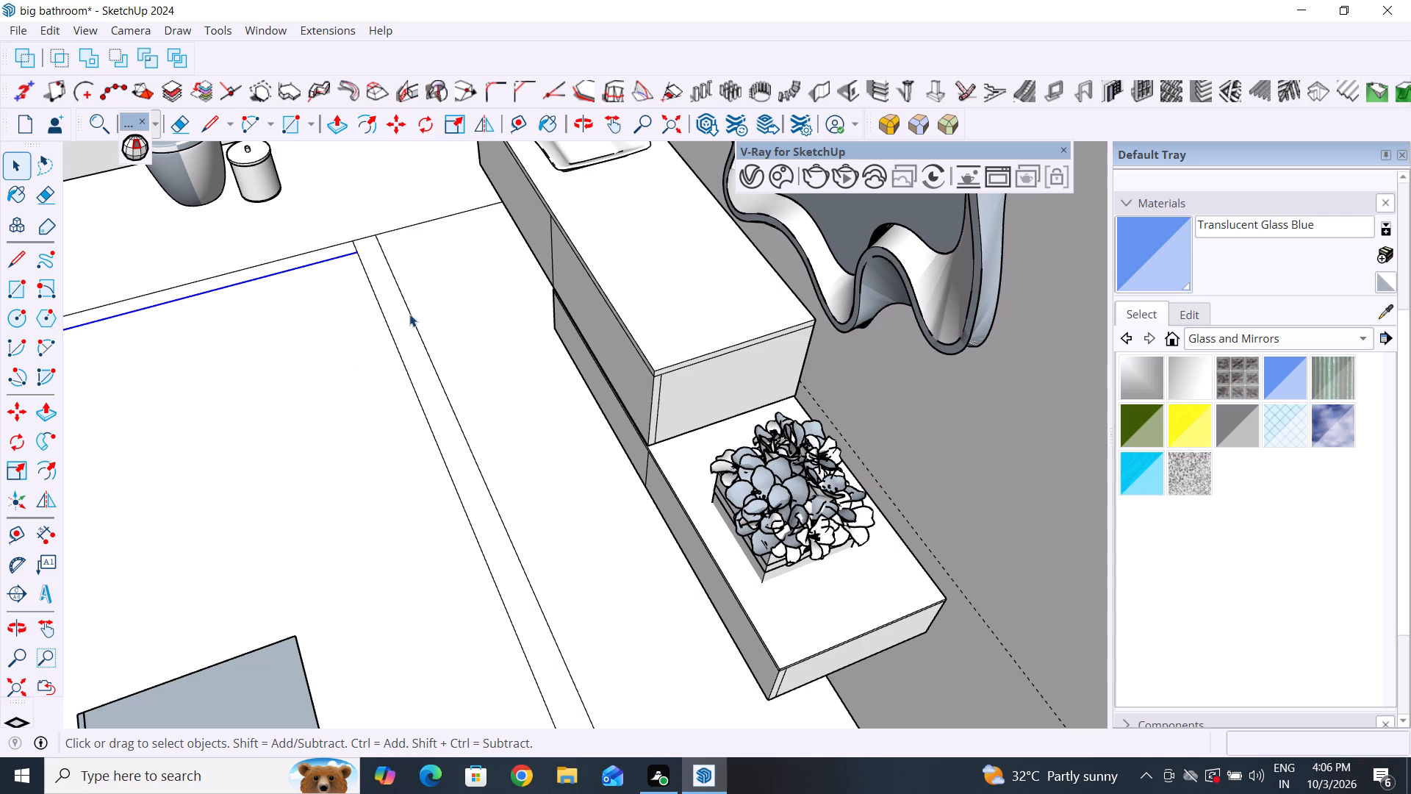
pyautogui.click(411, 314)
pyautogui.press('Delete')
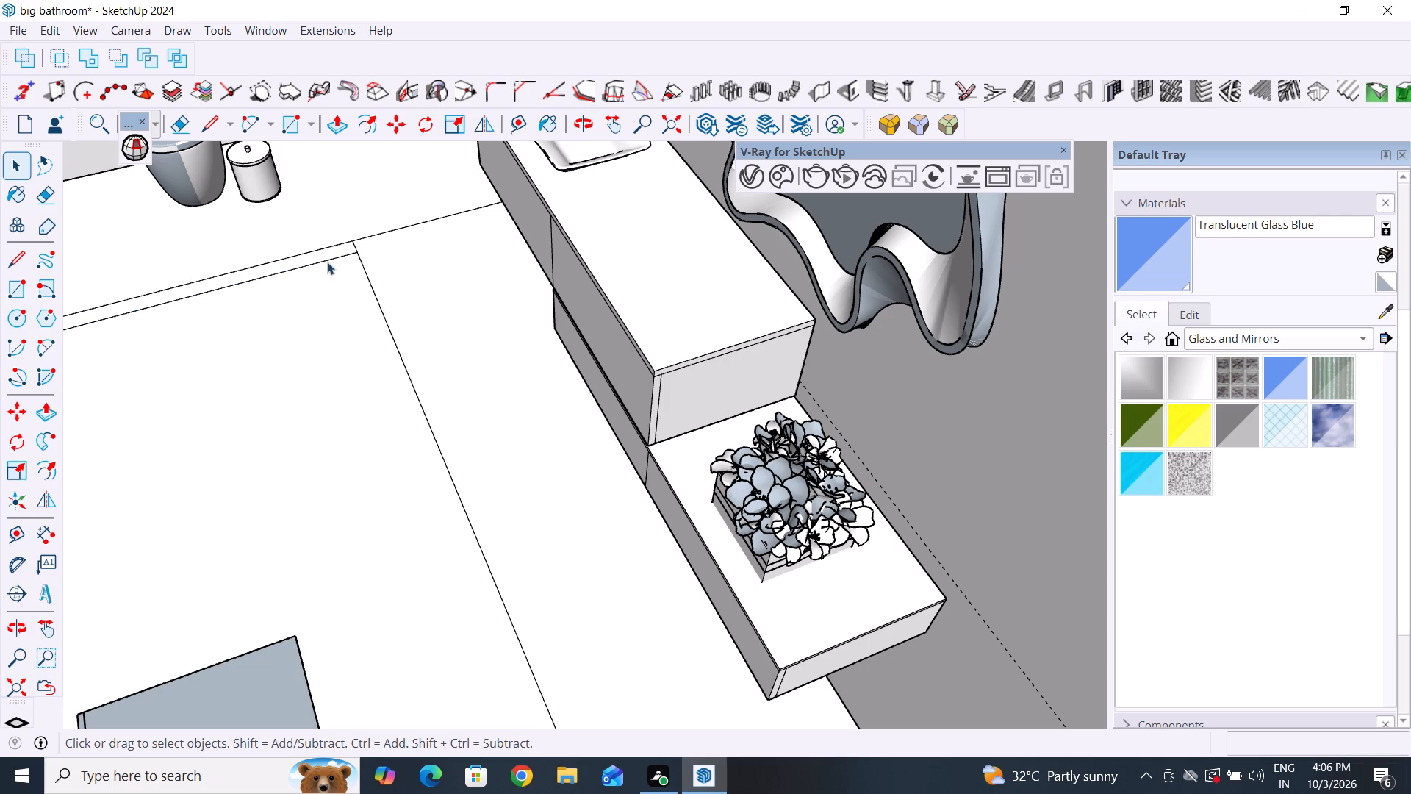
# Delete the shorter of the two parallel floor lines in front of the toilet, ending at the outline's corner.
pyautogui.click(352, 251)
pyautogui.scroll(-5, 398, 357)
pyautogui.scroll(-1, 364, 254)
pyautogui.moveTo(348, 243); pyautogui.dragTo(400, 266, button='middle')
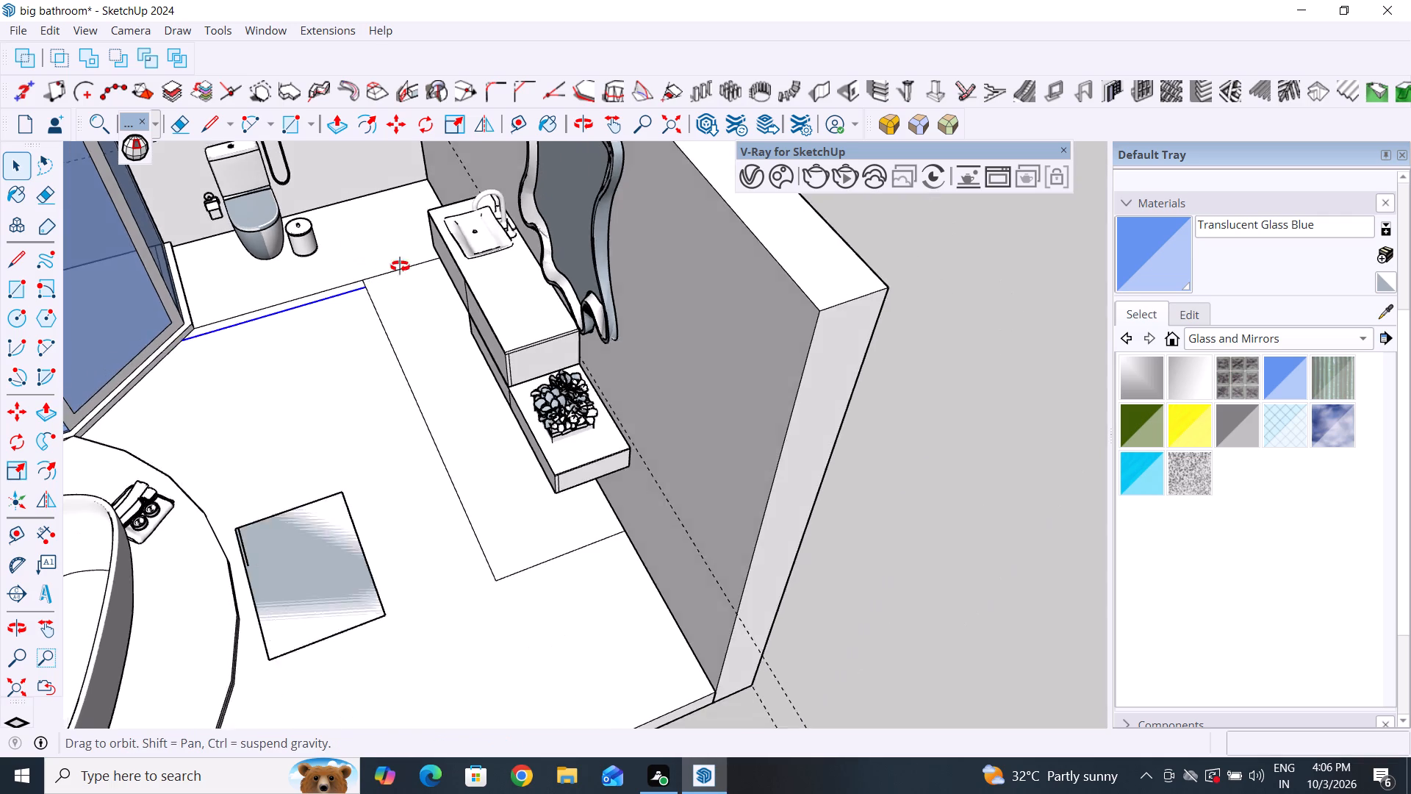
pyautogui.moveTo(400, 266); pyautogui.dragTo(464, 248, button='middle')
pyautogui.scroll(4, 292, 256)
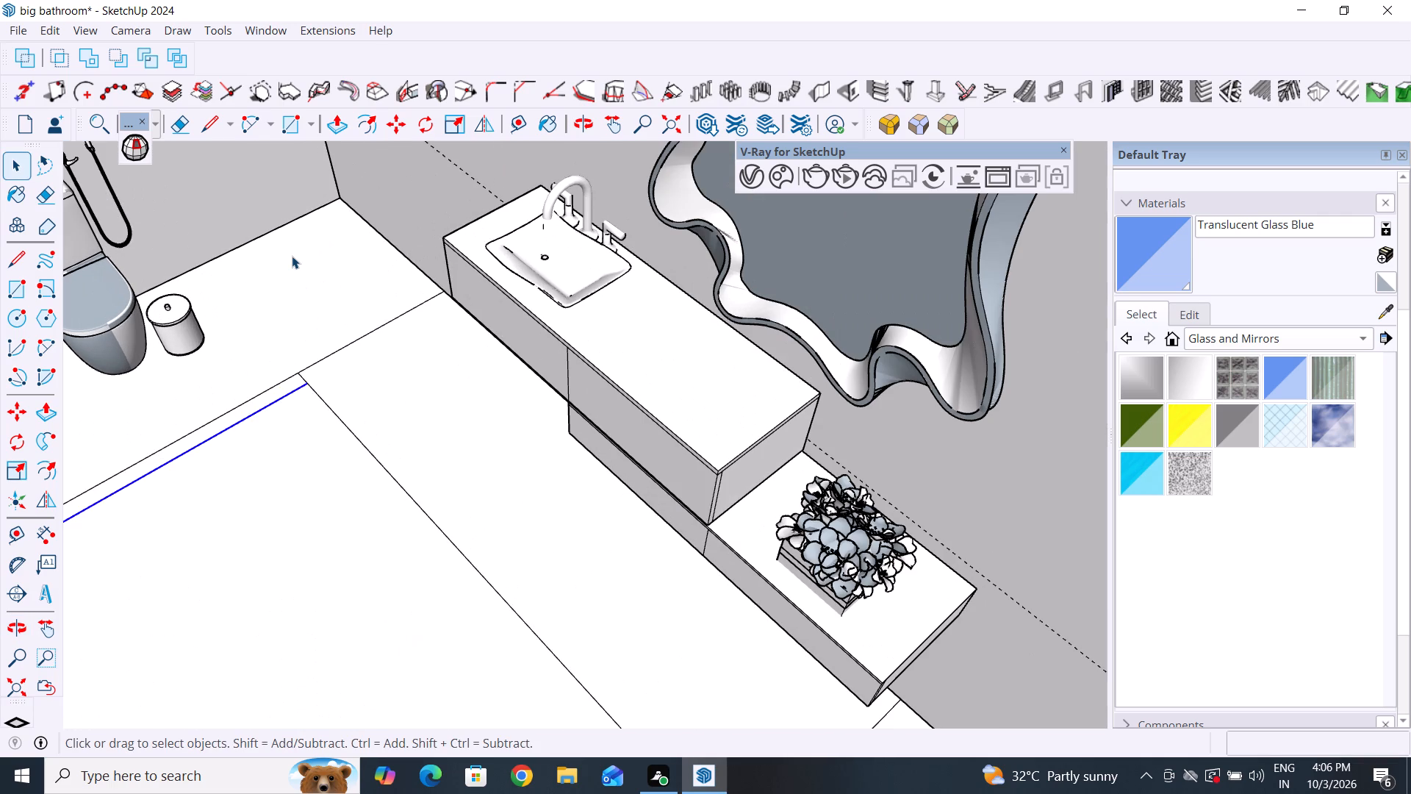
pyautogui.scroll(3, 273, 343)
pyautogui.click(309, 407)
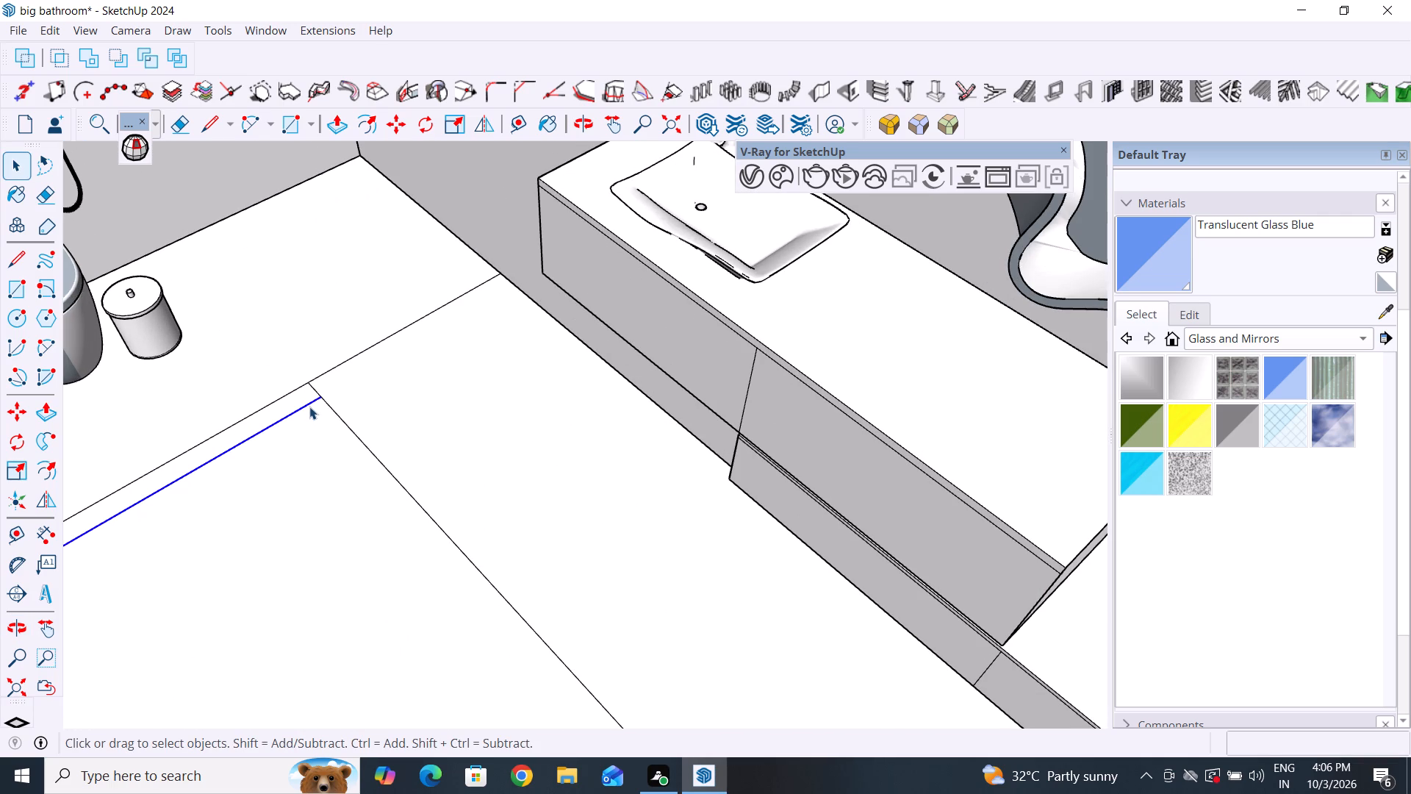
pyautogui.scroll(-8, 351, 445)
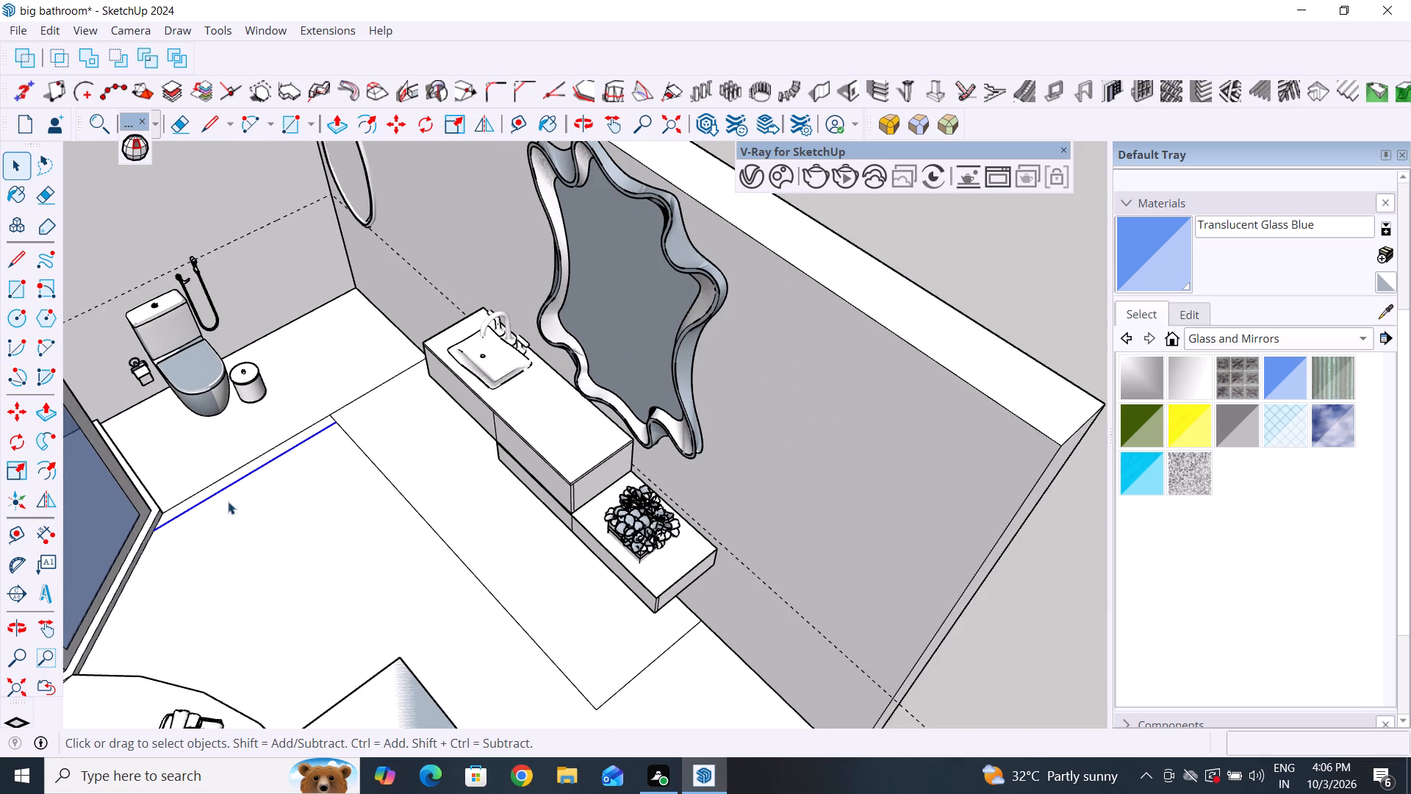
pyautogui.scroll(3, 228, 485)
pyautogui.click(228, 485)
pyautogui.press('Delete')
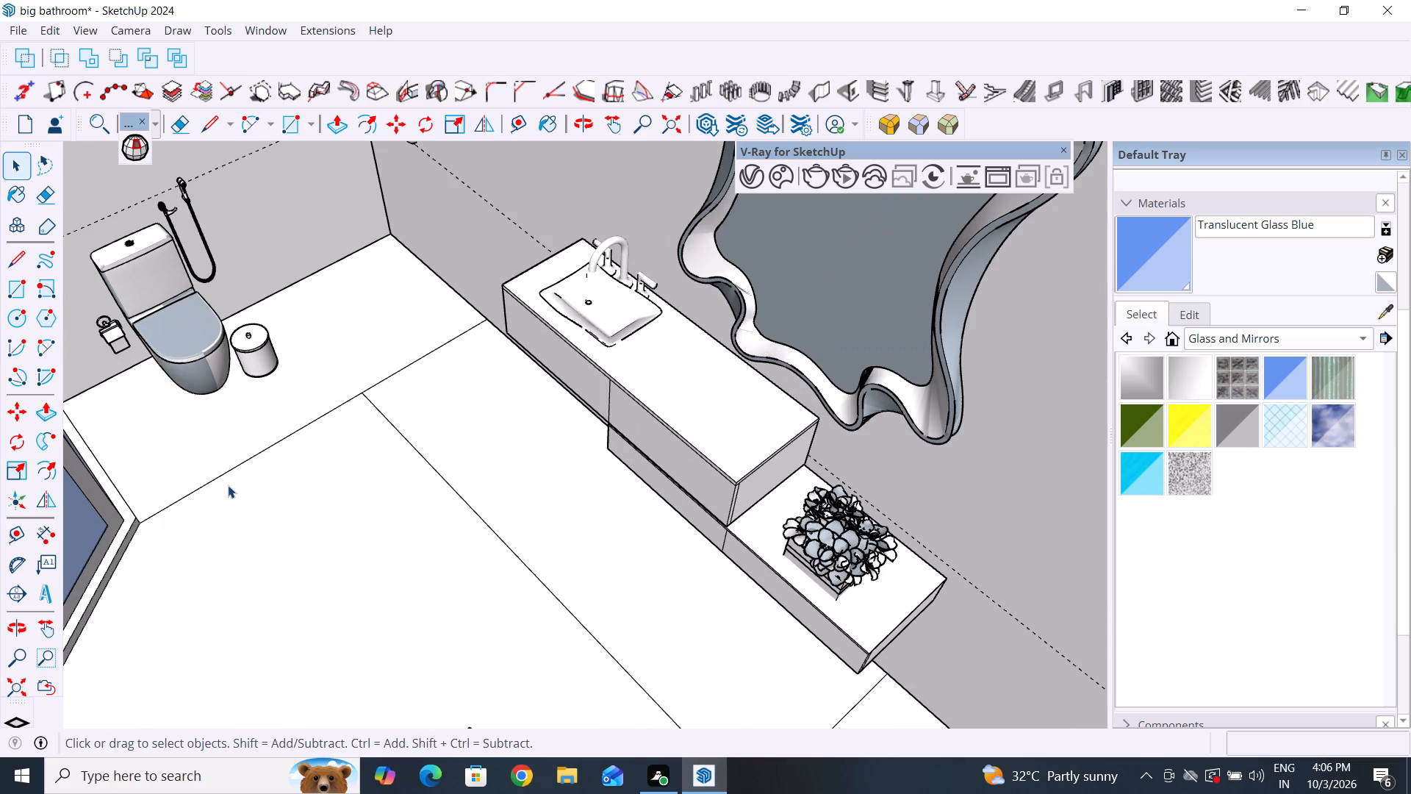
# Place a guide 5" from the floor line in front of the toilet, on the side away from the toilet.
pyautogui.click(19, 526)
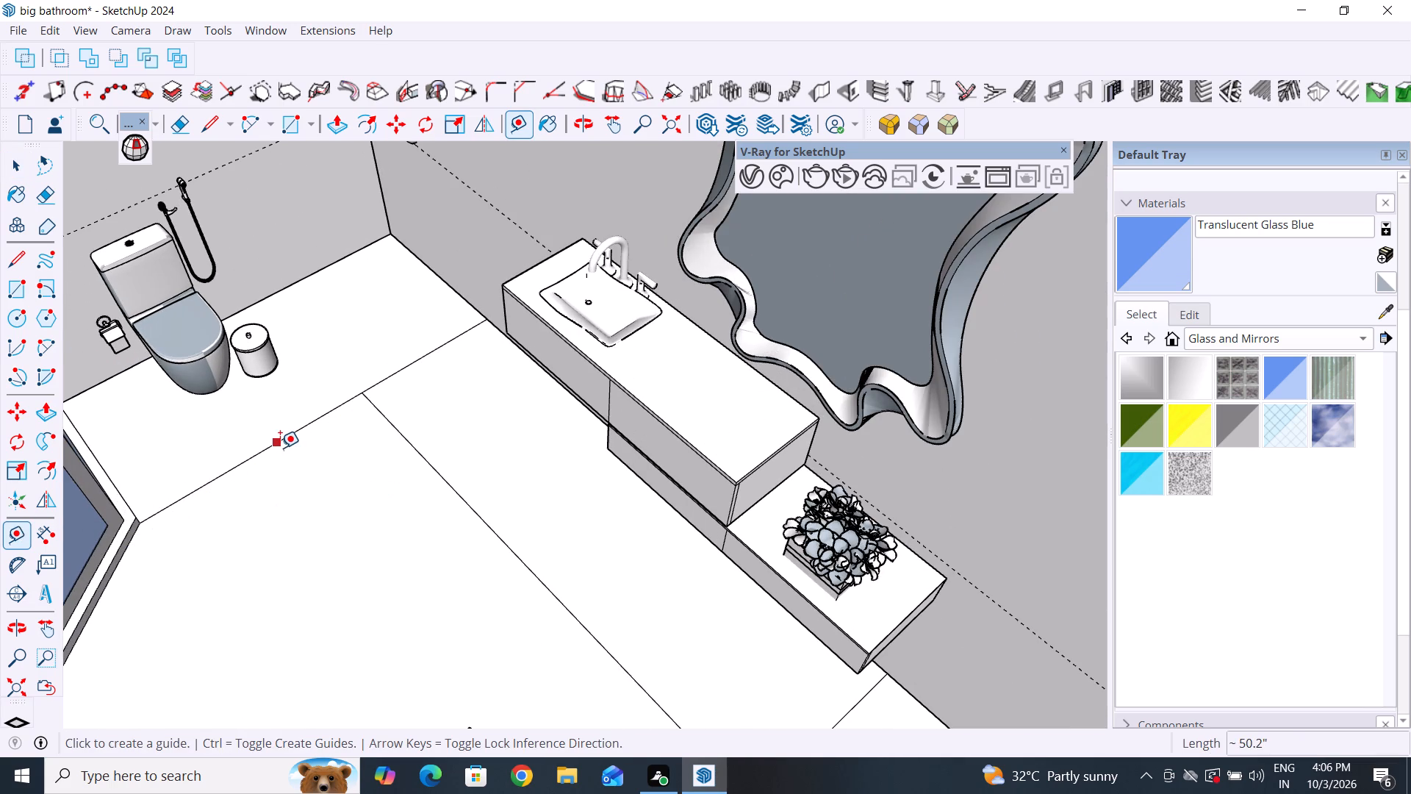
pyautogui.click(280, 448)
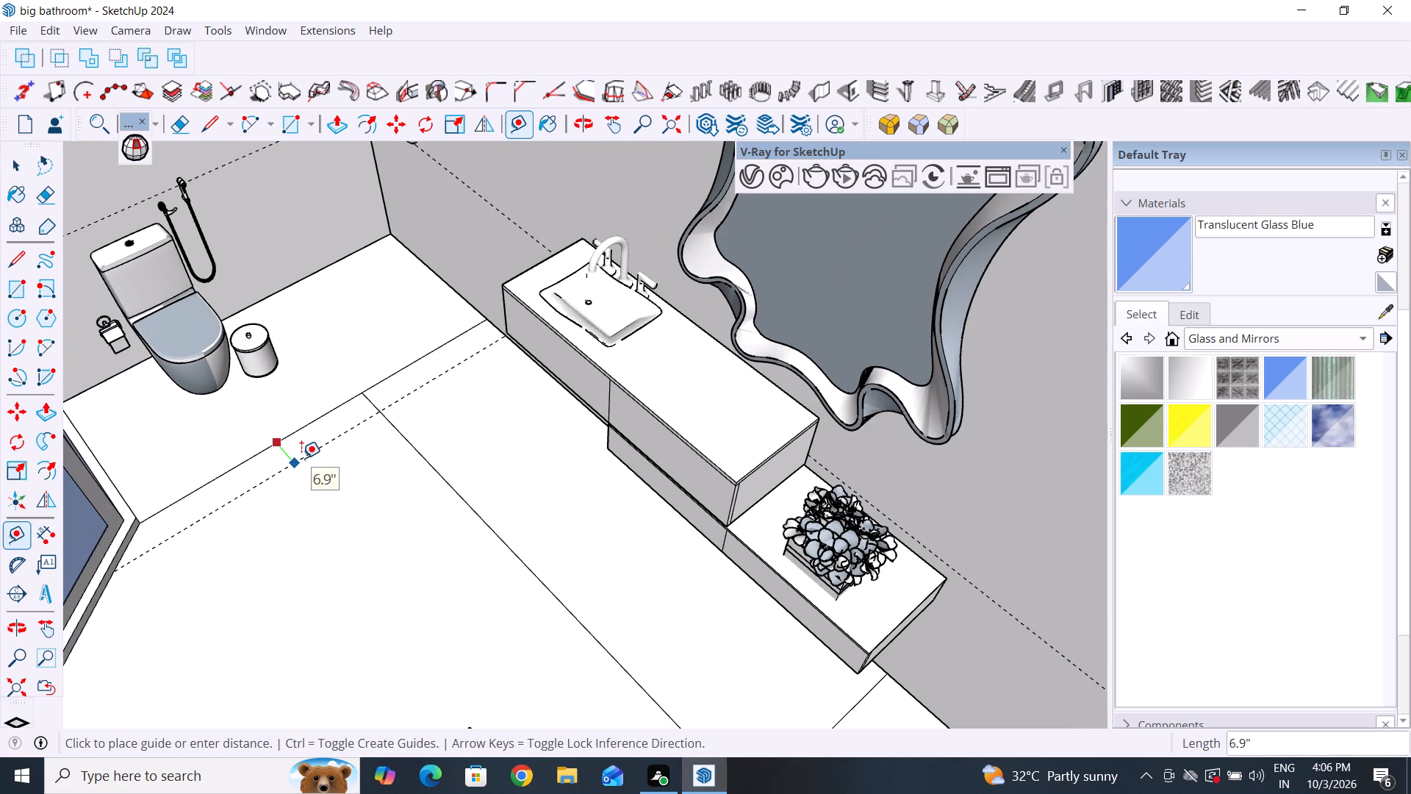
pyautogui.write('5"')
pyautogui.press('Return')
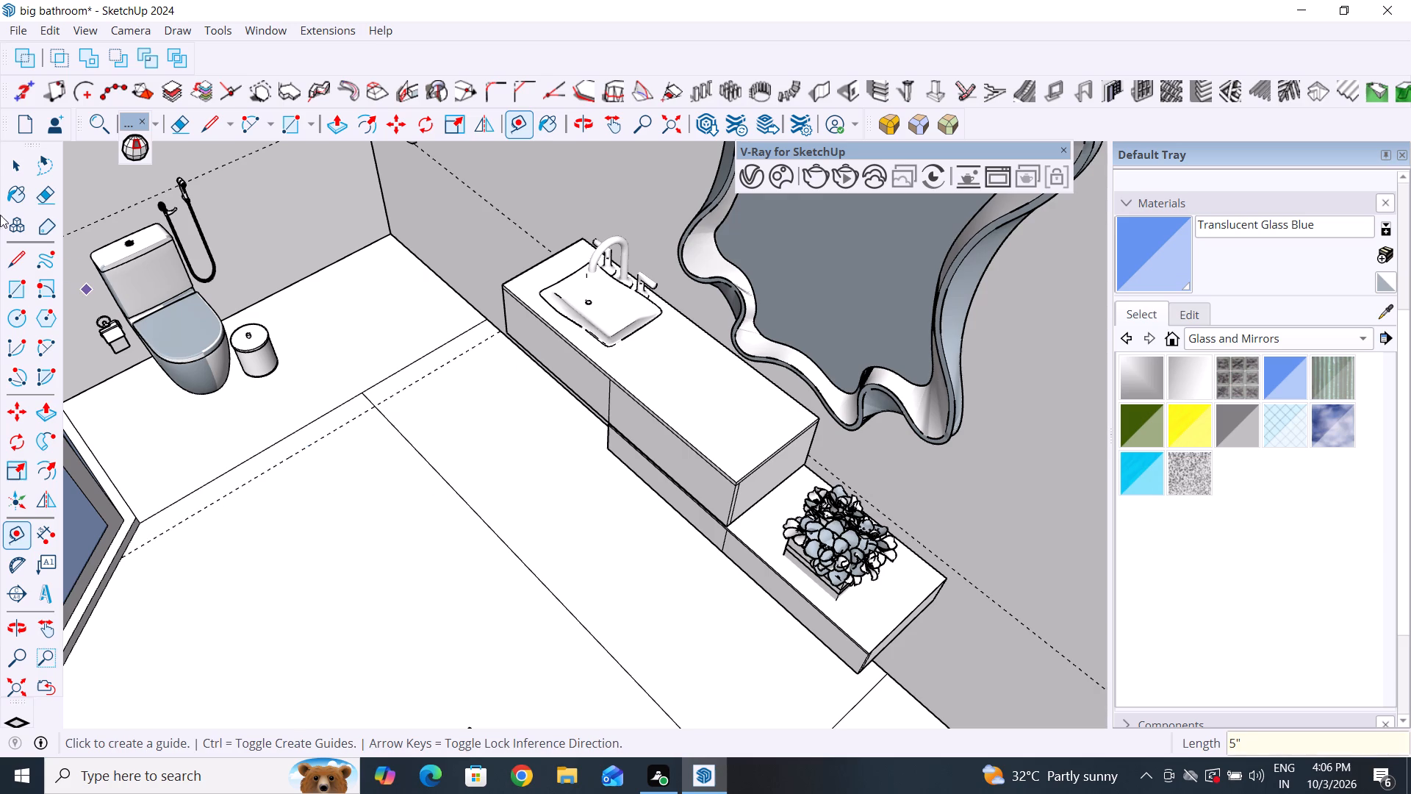
# Draw a floor line along the 5" guide from the glass partition's base to the vanity wall.
pyautogui.click(15, 165)
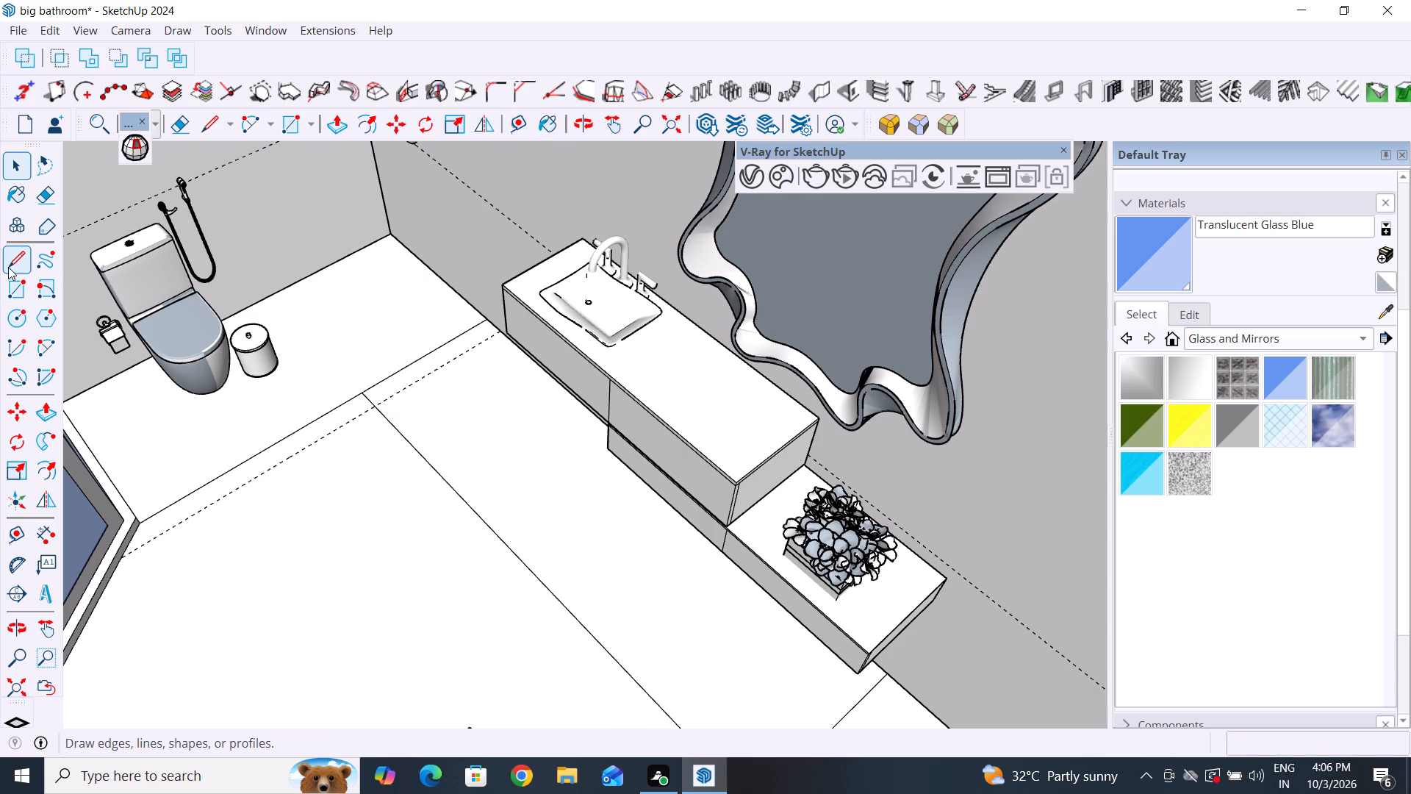
pyautogui.click(8, 267)
pyautogui.scroll(4, 126, 565)
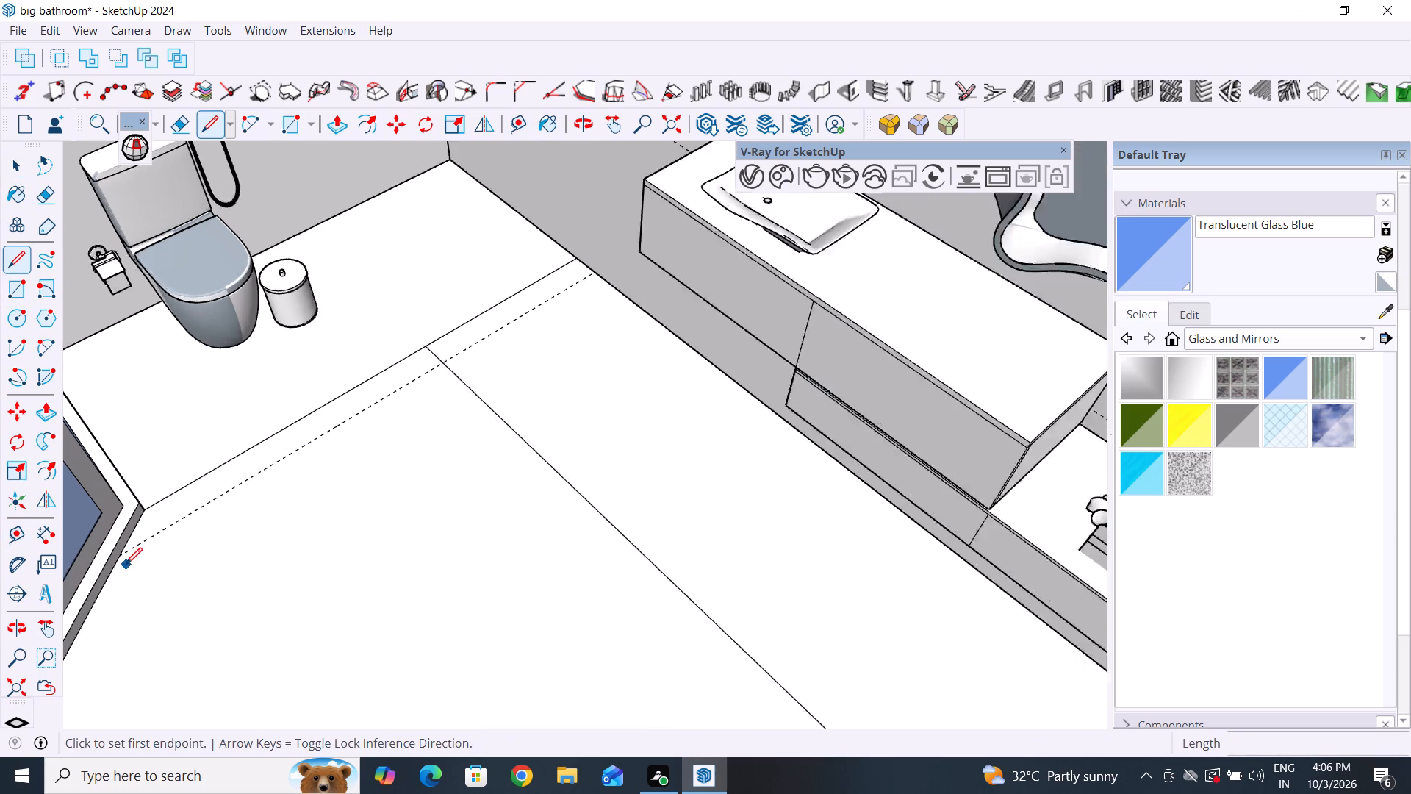
pyautogui.scroll(6, 126, 564)
pyautogui.click(115, 551)
pyautogui.scroll(-13, 115, 551)
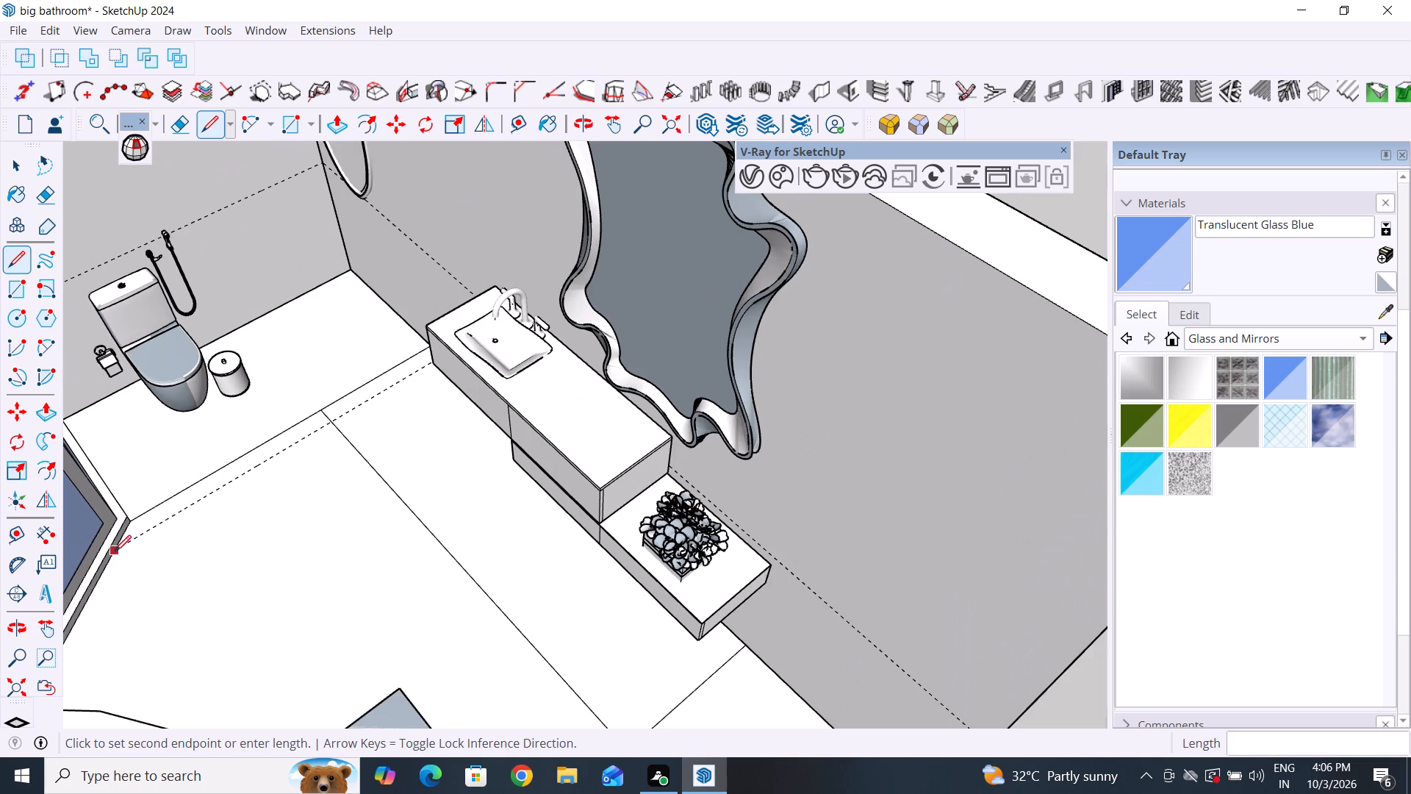
pyautogui.scroll(-11, 328, 426)
pyautogui.moveTo(328, 426); pyautogui.dragTo(412, 431, button='middle')
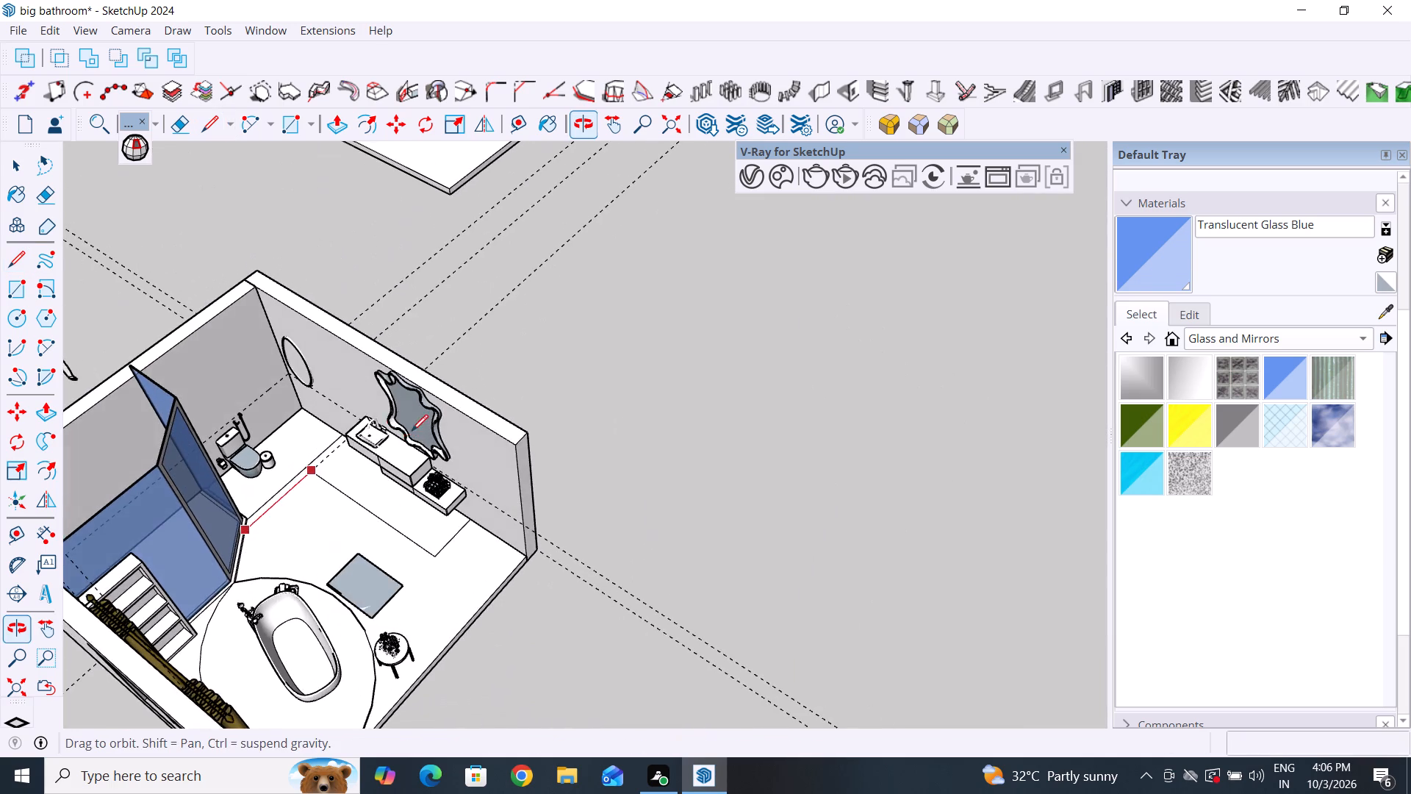
pyautogui.scroll(19, 364, 433)
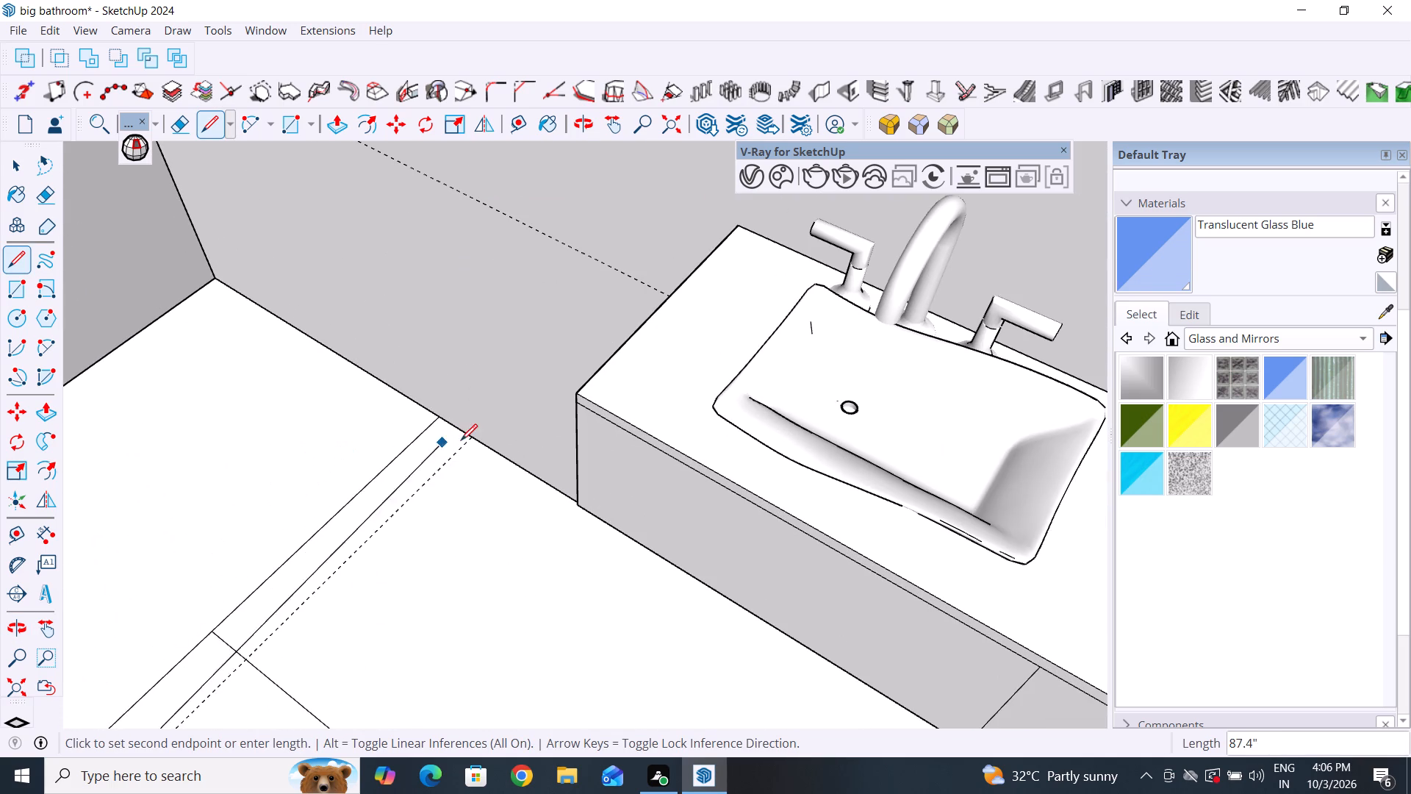
pyautogui.click(470, 440)
pyautogui.click(22, 157)
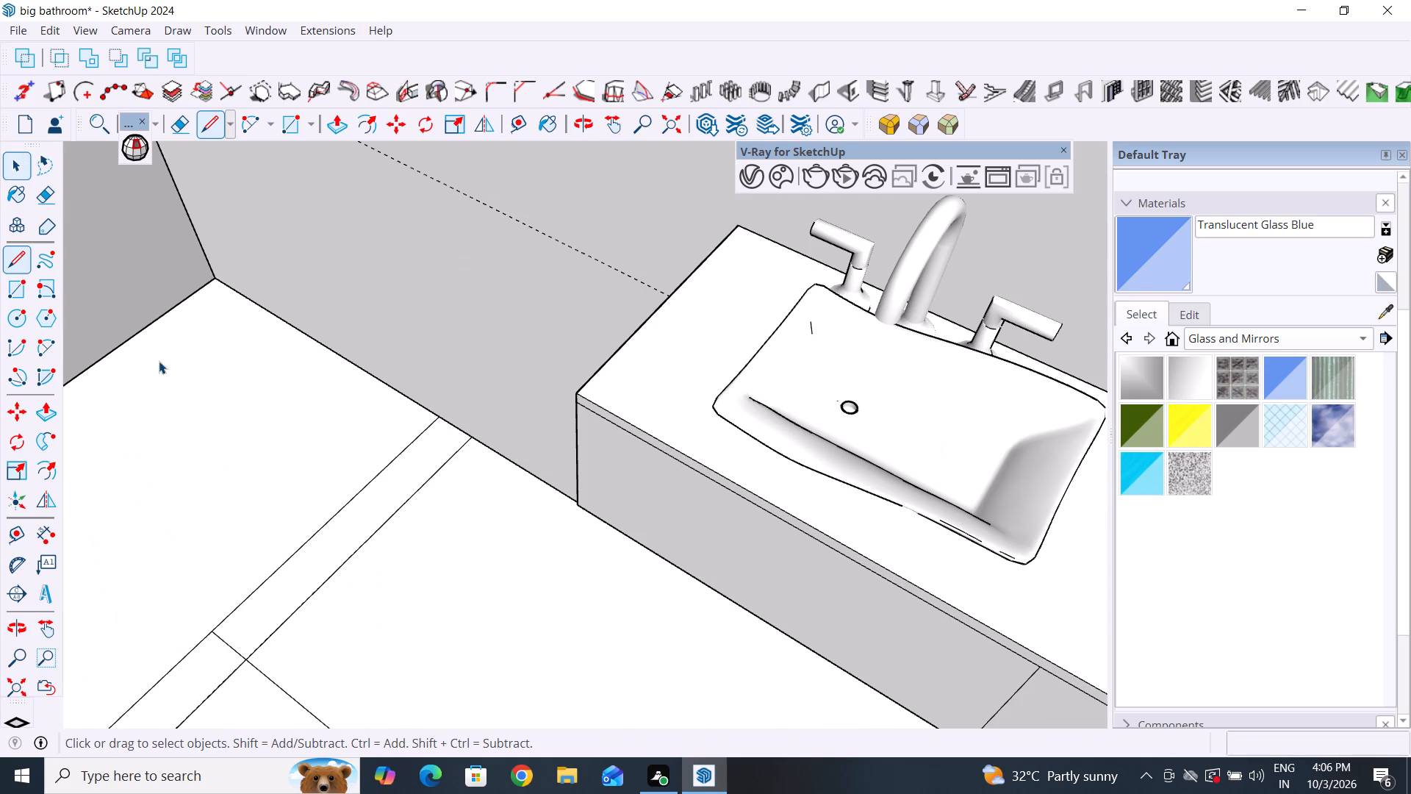
# Erase the short segment of the vanity outline edge that crosses the strip between the two parallel floor lines.
pyautogui.scroll(-12, 165, 364)
pyautogui.moveTo(287, 489); pyautogui.dragTo(232, 518, button='middle')
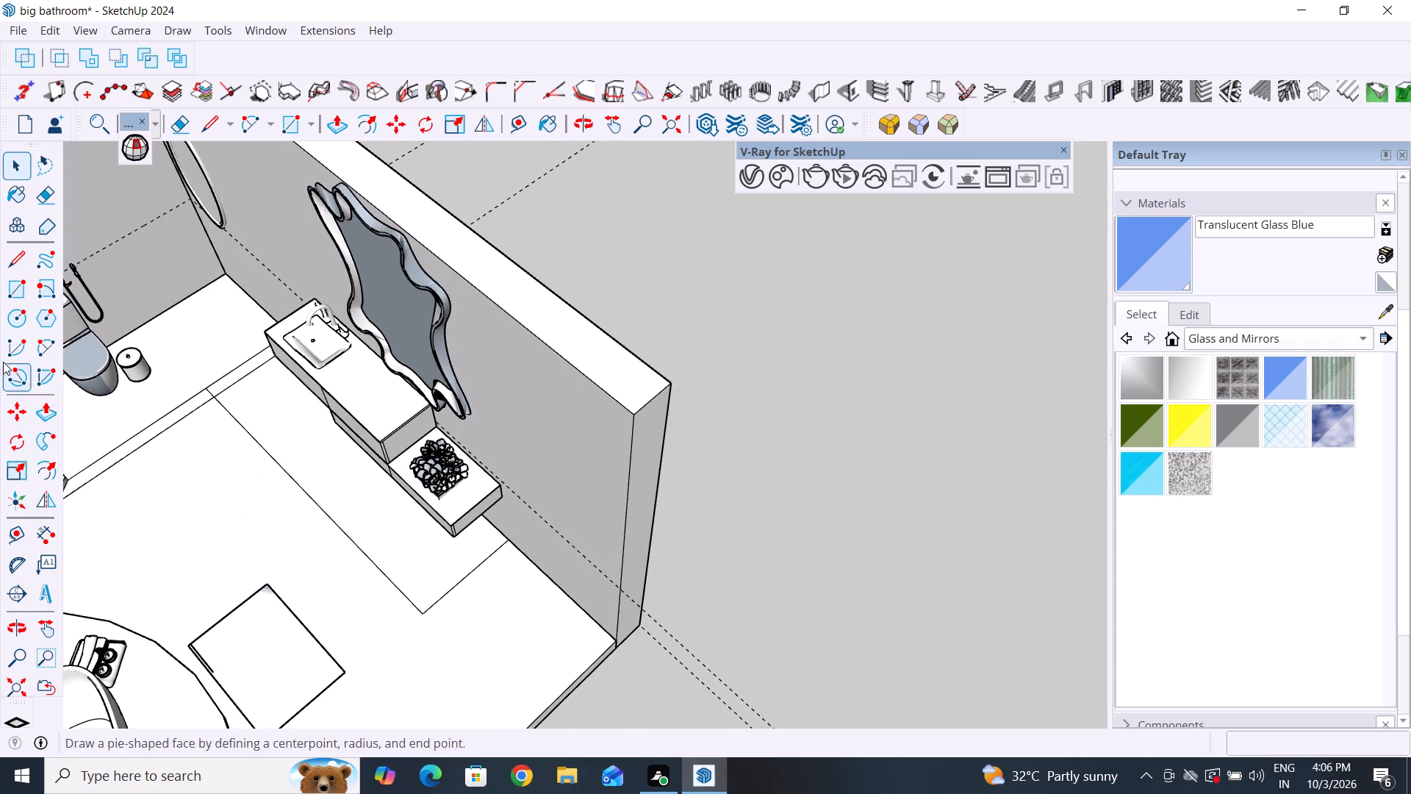
pyautogui.click(807, 515)
pyautogui.scroll(1, 90, 346)
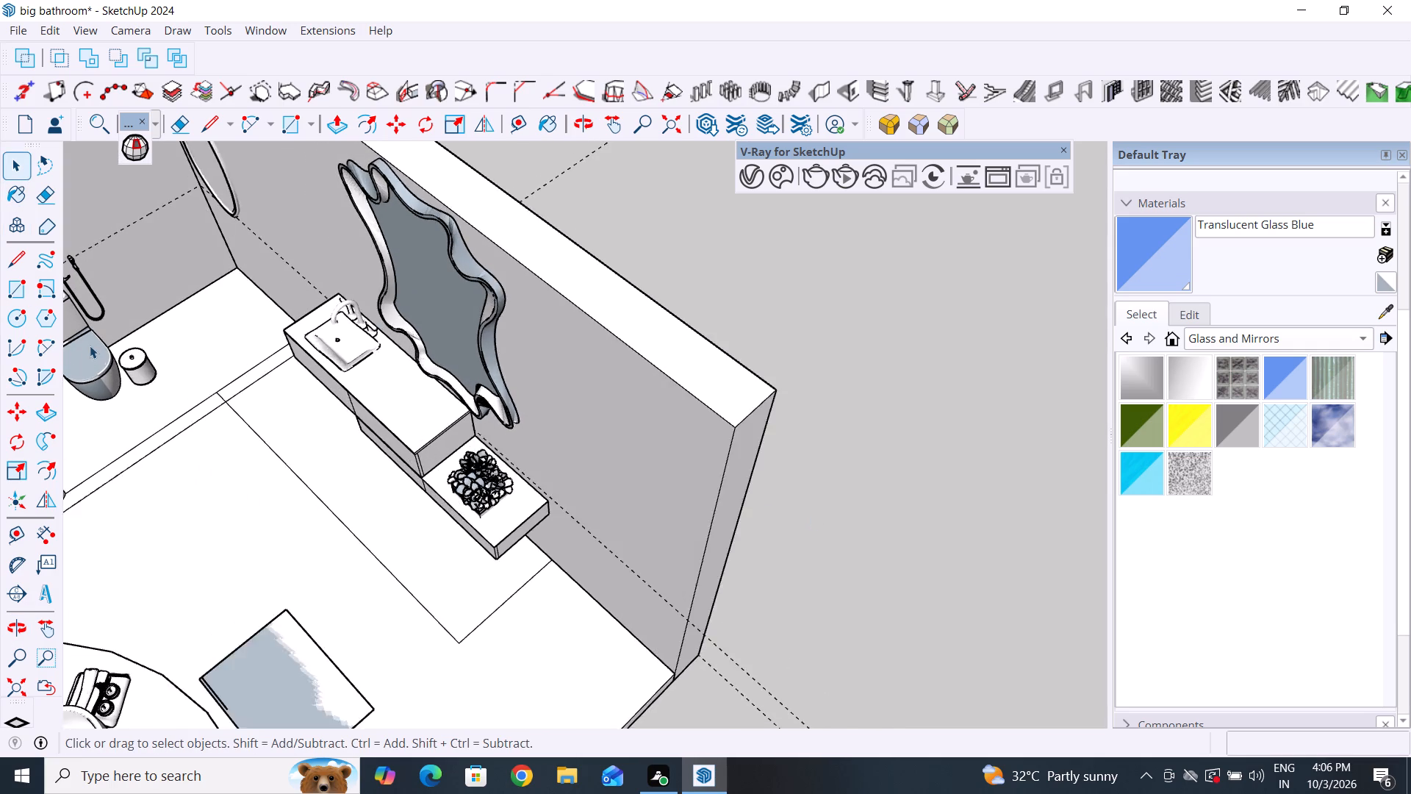
pyautogui.scroll(2, 90, 346)
pyautogui.scroll(9, 214, 396)
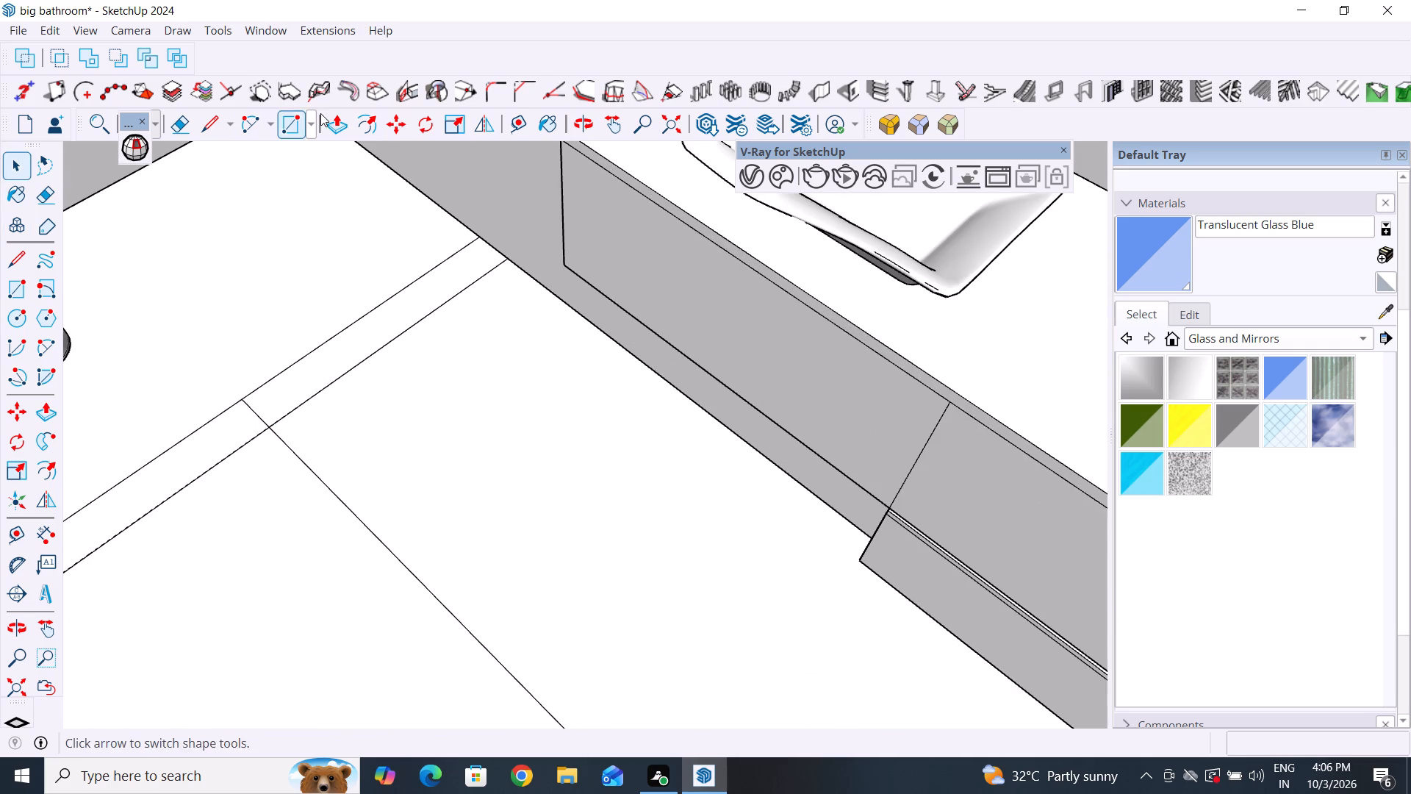
pyautogui.click(184, 131)
pyautogui.moveTo(282, 395); pyautogui.dragTo(259, 423)
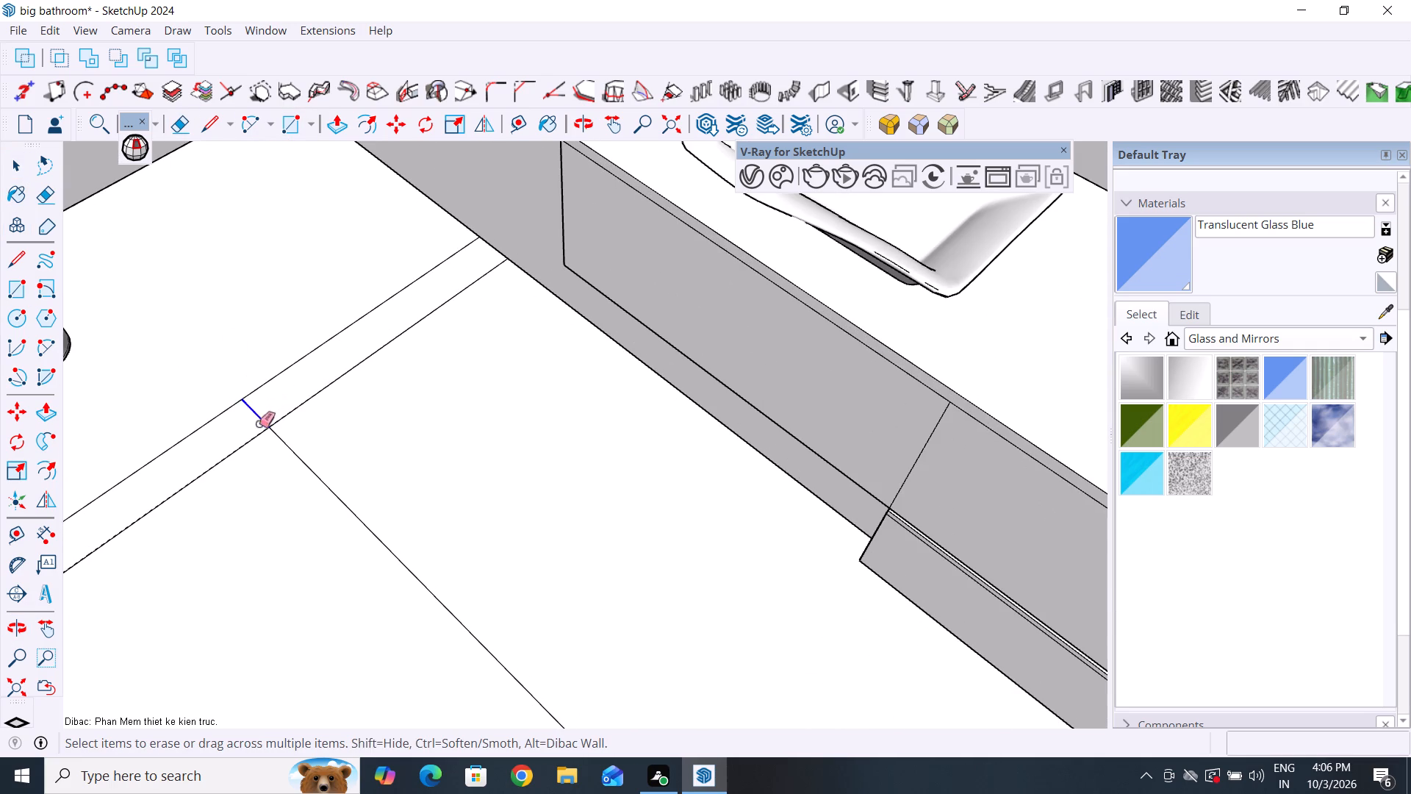
pyautogui.moveTo(259, 423); pyautogui.dragTo(251, 423)
pyautogui.scroll(-13, 408, 423)
pyautogui.moveTo(427, 476); pyautogui.dragTo(341, 465, button='middle')
pyautogui.press('Escape')
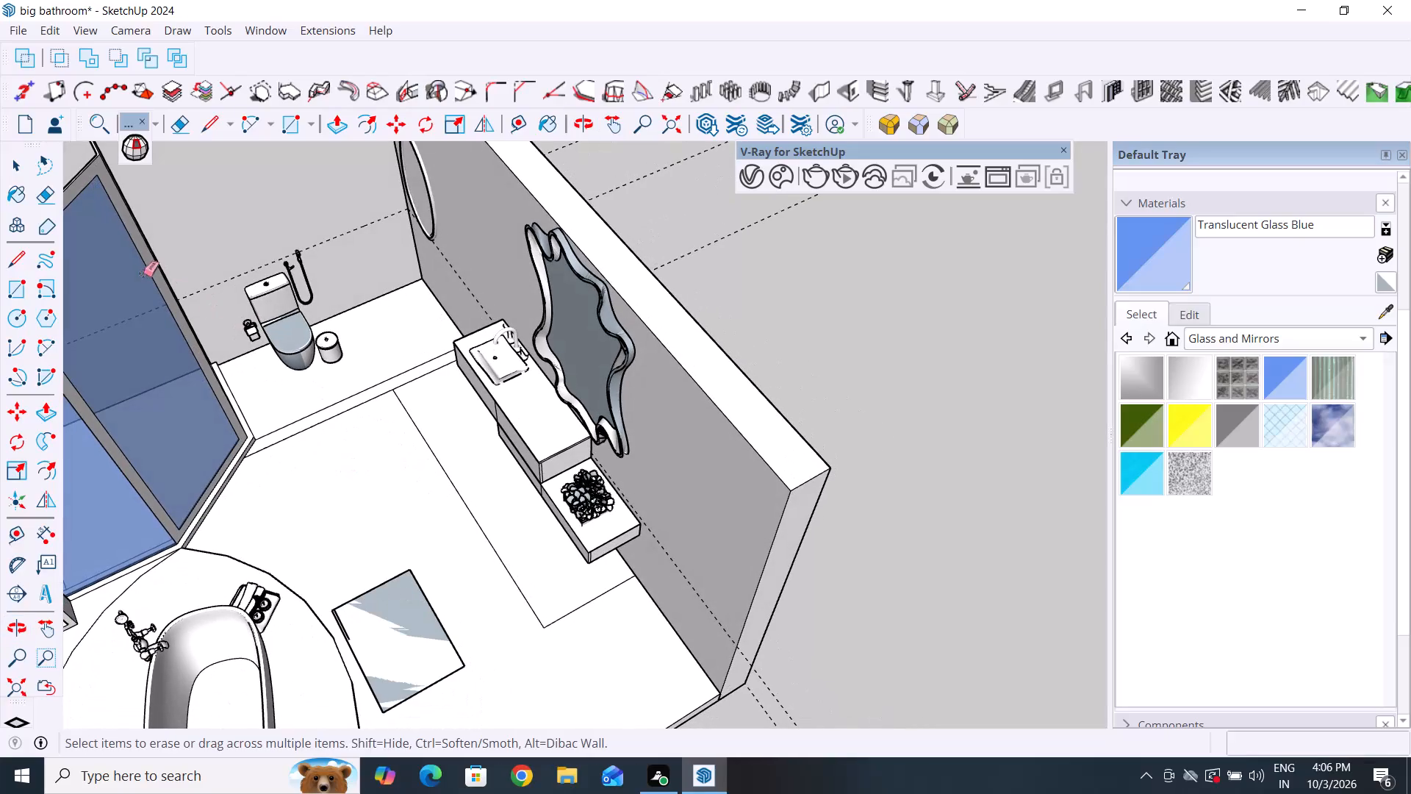
# Raise the 5" floor strip in front of the toilet by 2" with Push/Pull.
pyautogui.press('Escape')
pyautogui.press('Escape')
pyautogui.click(9, 170)
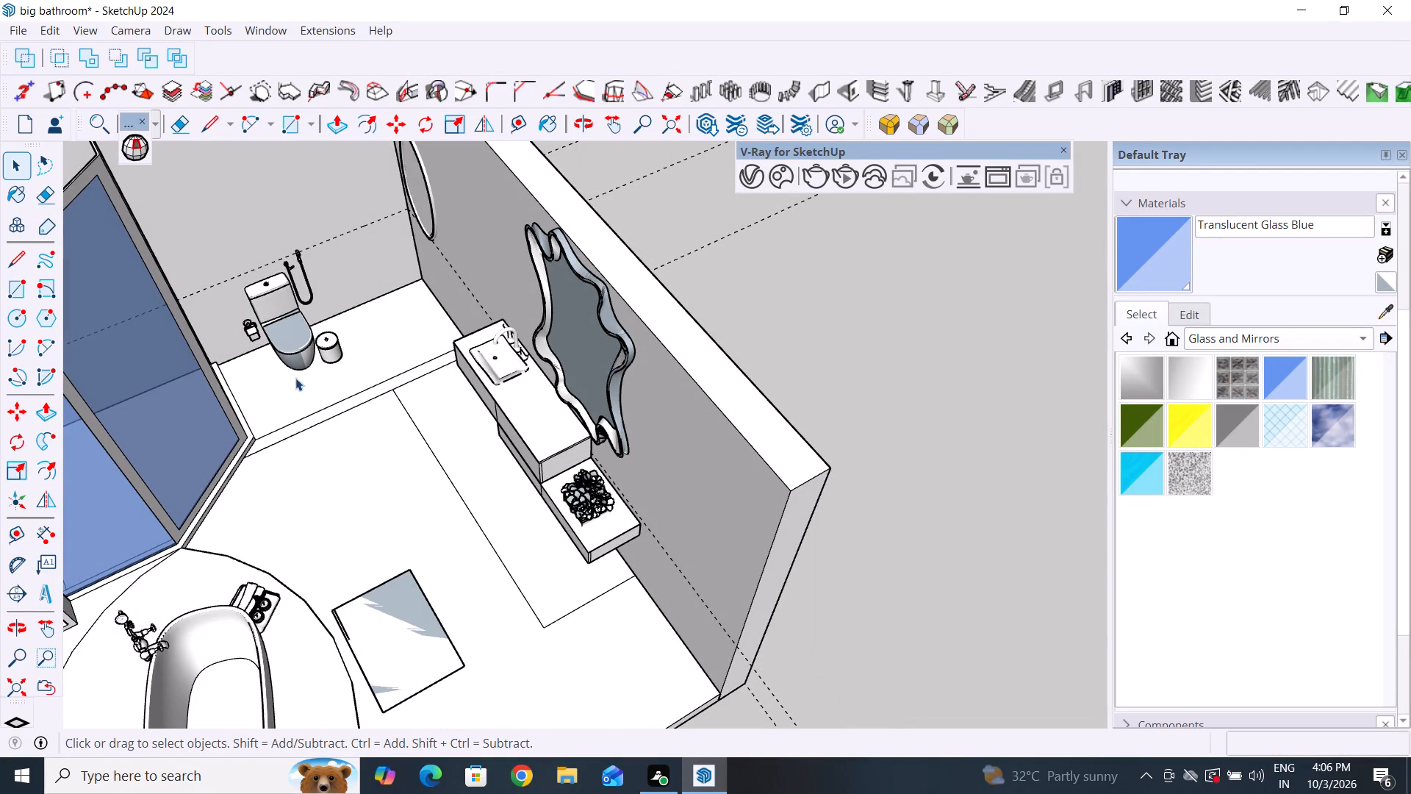
pyautogui.click(335, 411)
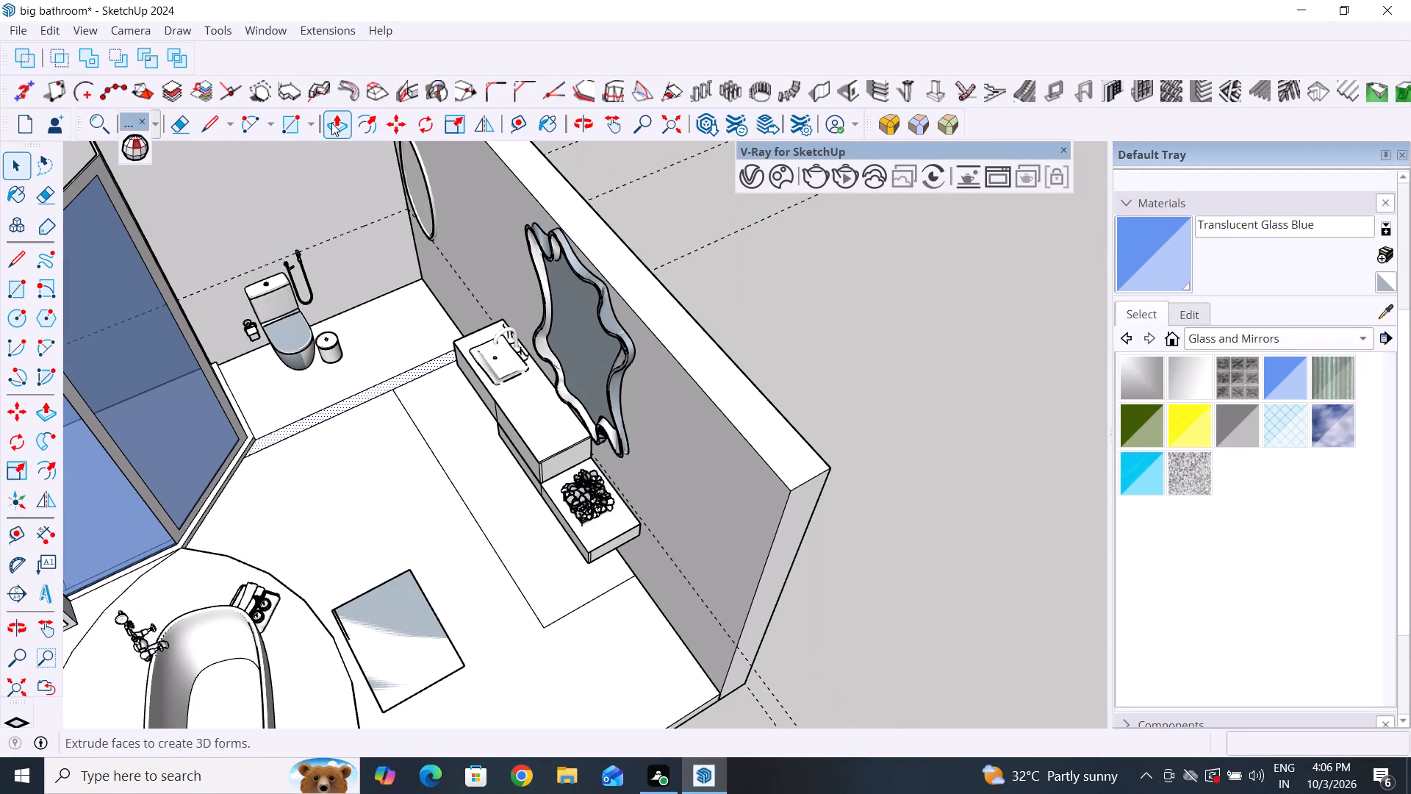
pyautogui.click(331, 123)
pyautogui.click(302, 423)
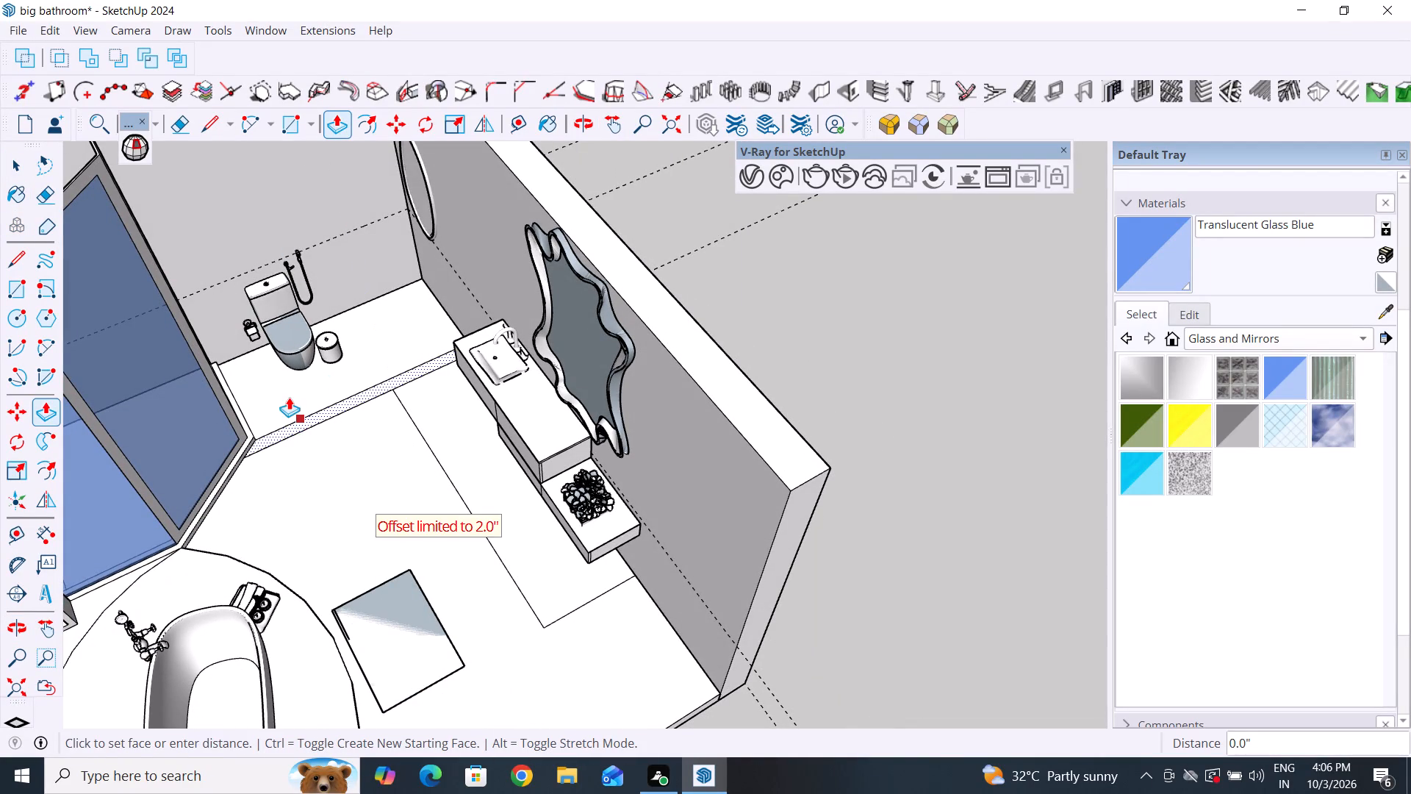
pyautogui.scroll(-5, 272, 426)
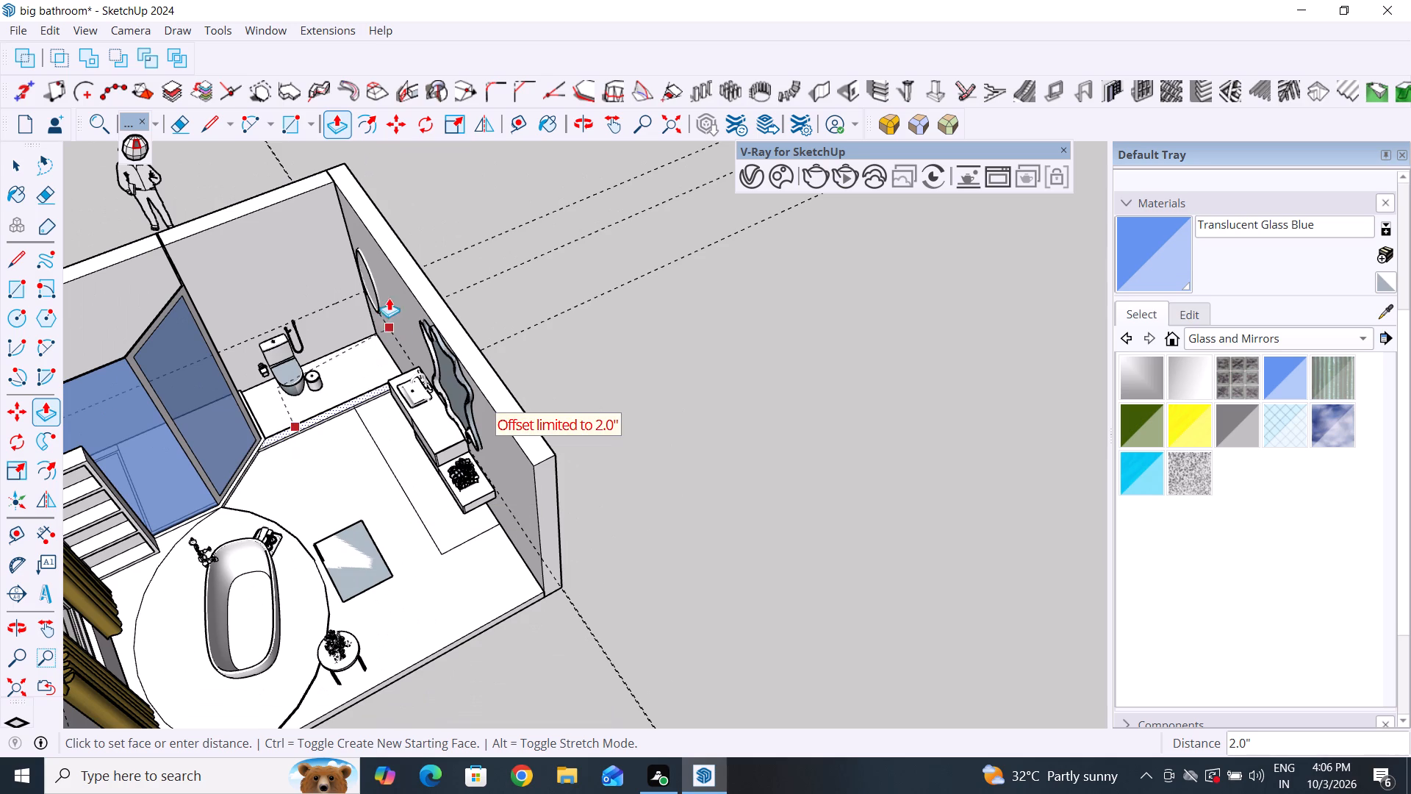
pyautogui.moveTo(240, 333); pyautogui.dragTo(514, 365, button='middle')
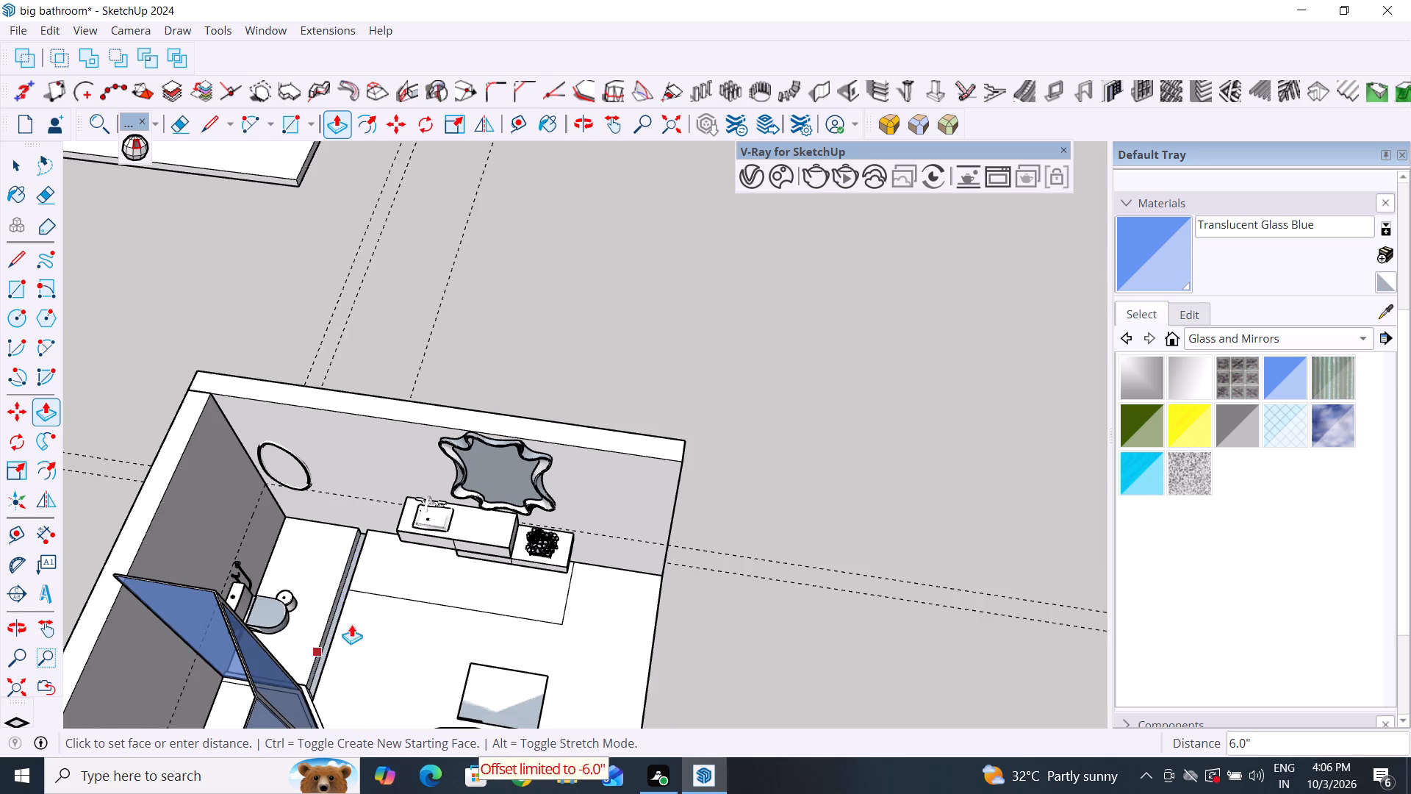
pyautogui.click(198, 586)
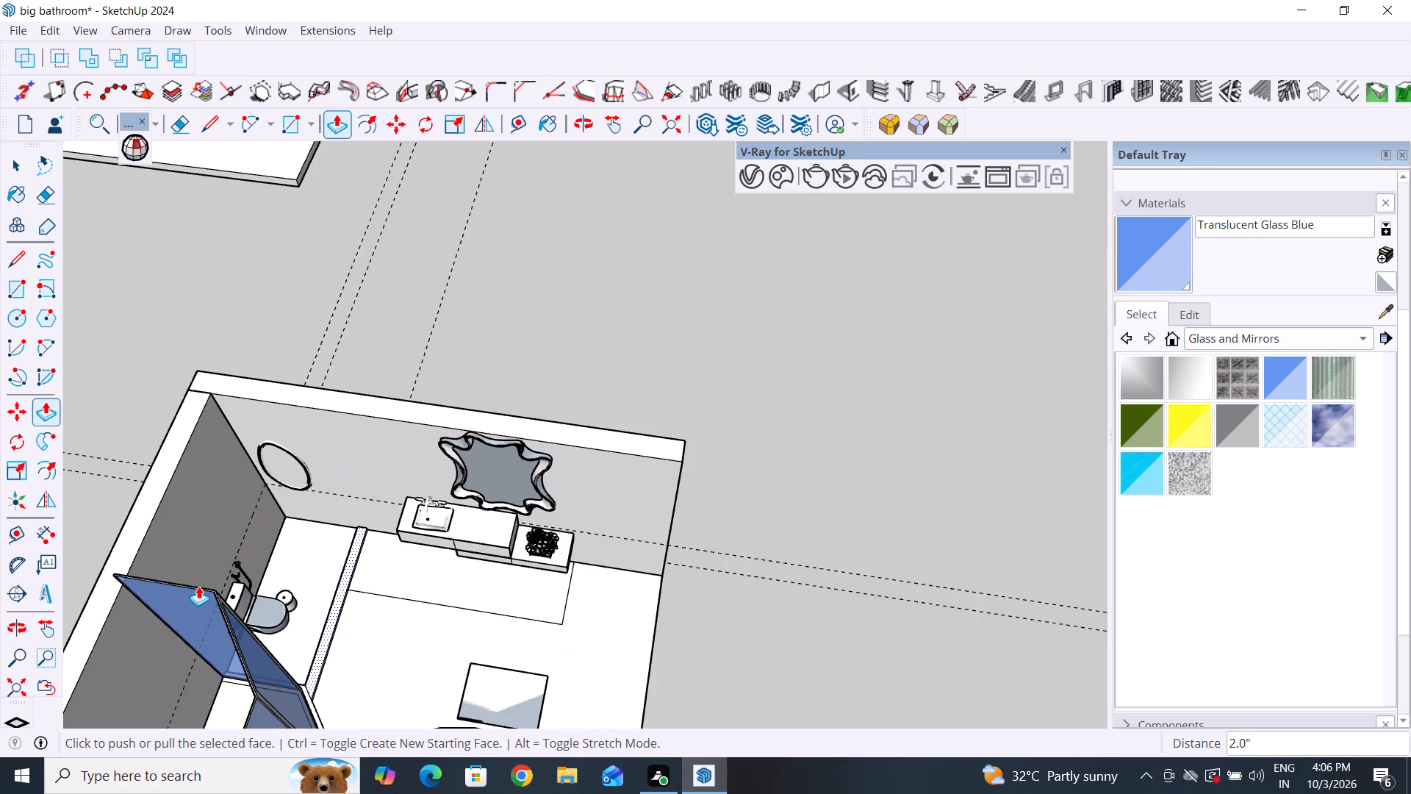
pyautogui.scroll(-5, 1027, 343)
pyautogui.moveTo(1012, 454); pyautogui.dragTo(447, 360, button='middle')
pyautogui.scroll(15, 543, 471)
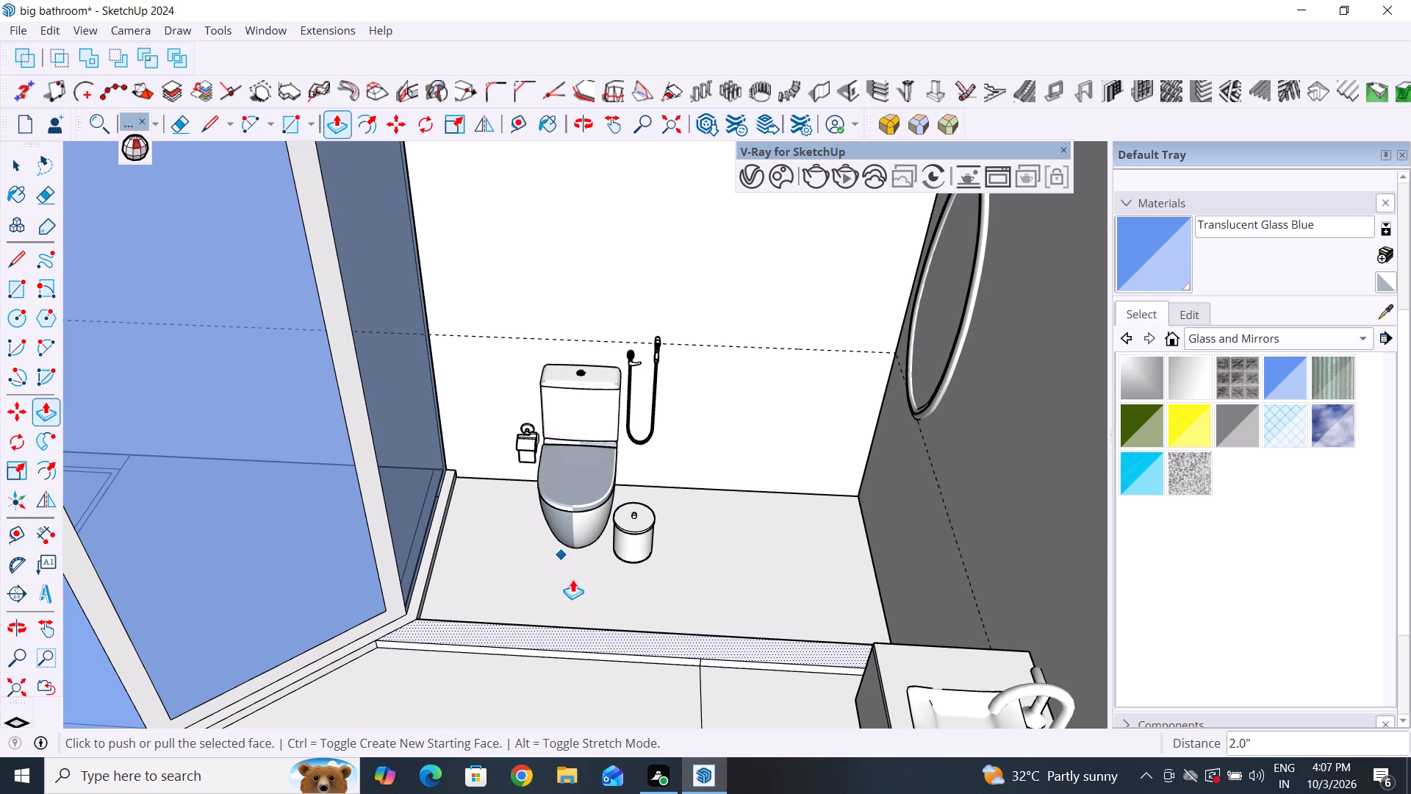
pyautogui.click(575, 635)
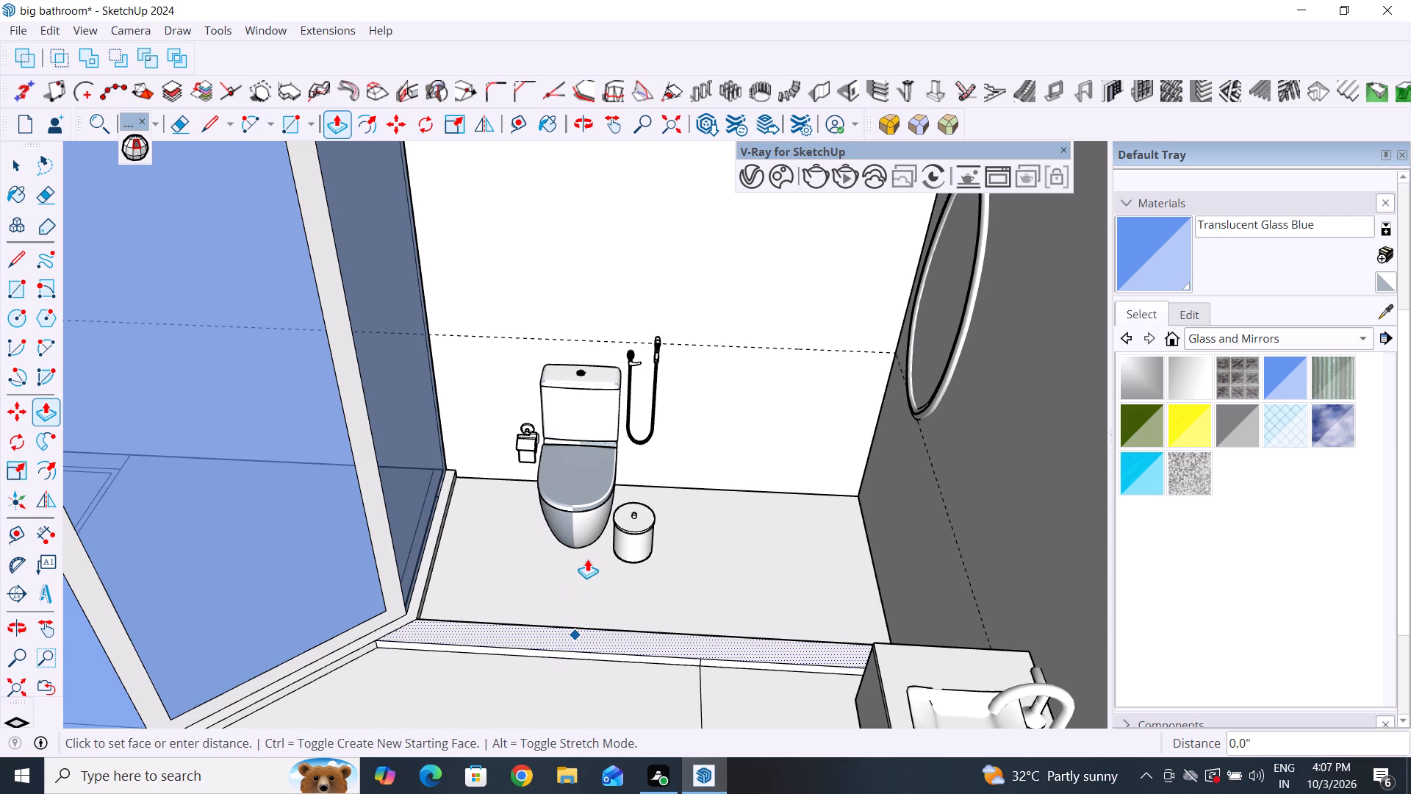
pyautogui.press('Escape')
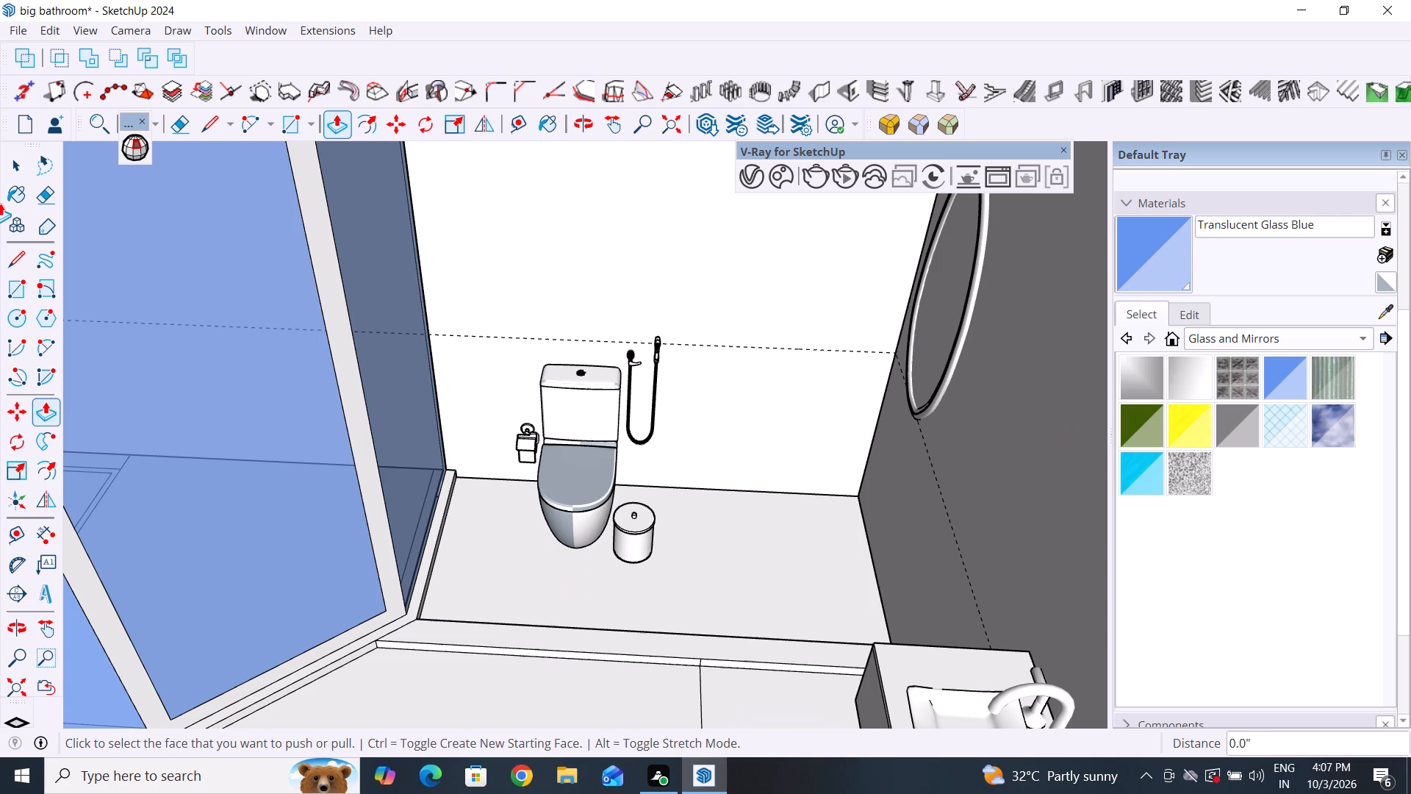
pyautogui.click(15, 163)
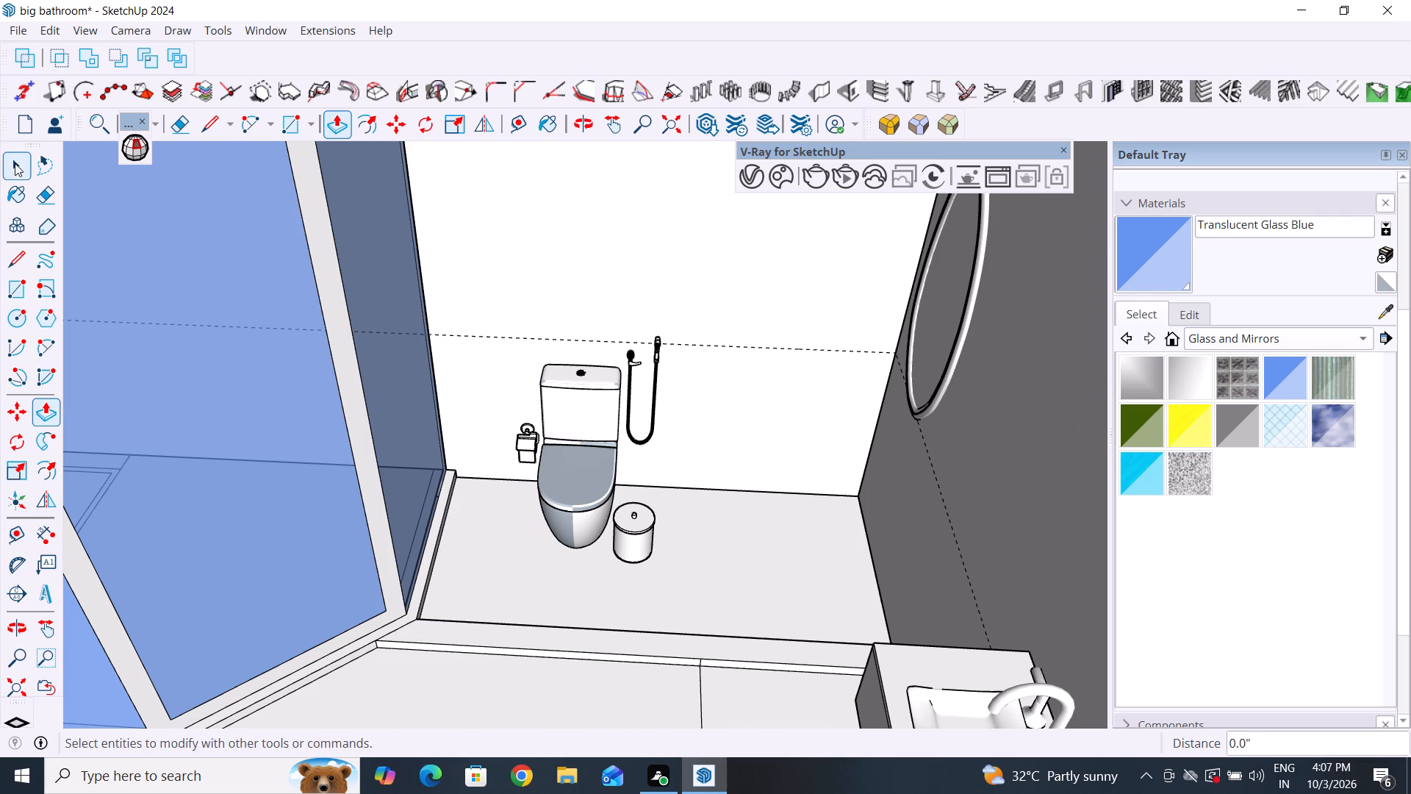
# Extrude the floor strip in front of the toilet upward 114" to form a partition wall.
pyautogui.scroll(-11, 505, 580)
pyautogui.moveTo(522, 653); pyautogui.dragTo(548, 687, button='middle')
pyautogui.scroll(9, 618, 629)
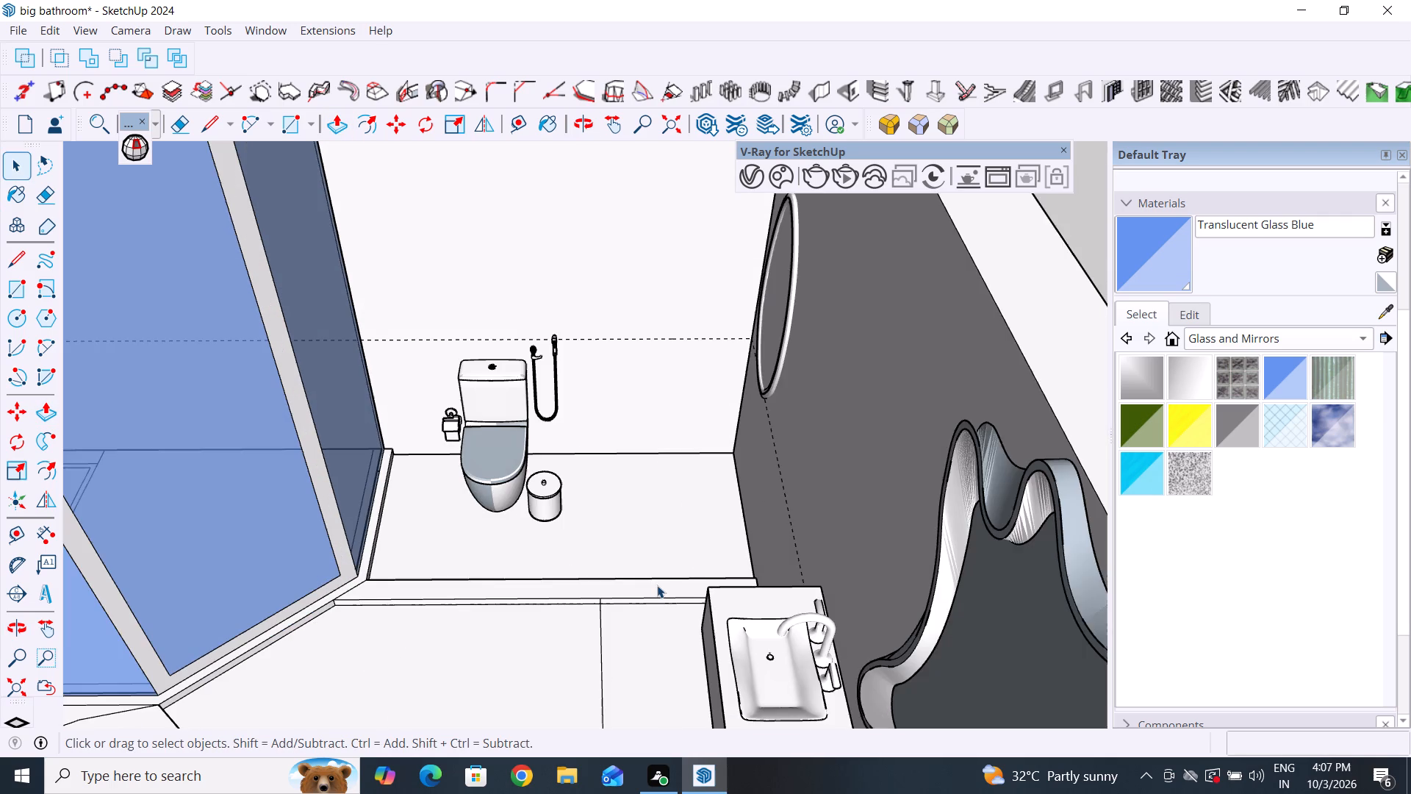
pyautogui.click(657, 585)
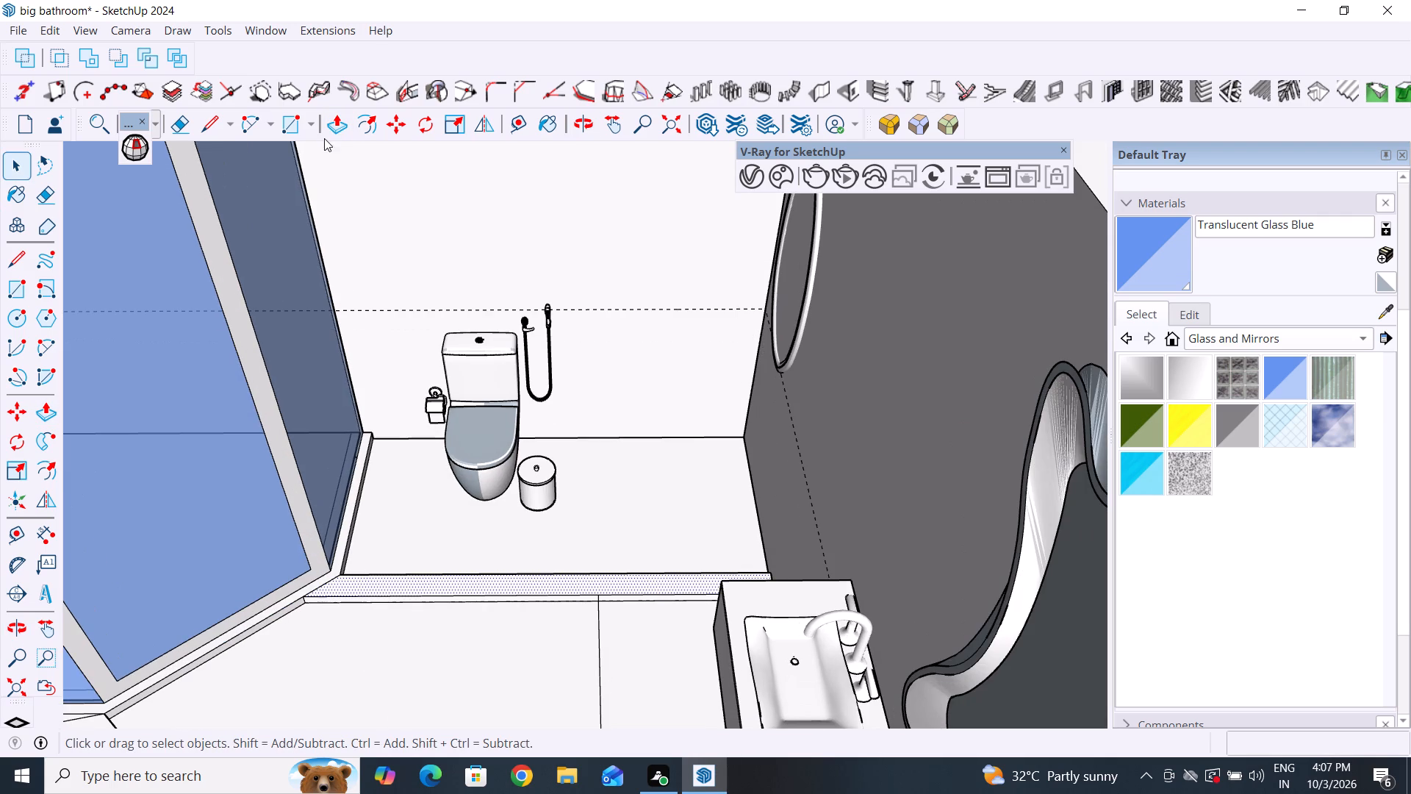
pyautogui.click(342, 118)
pyautogui.click(676, 573)
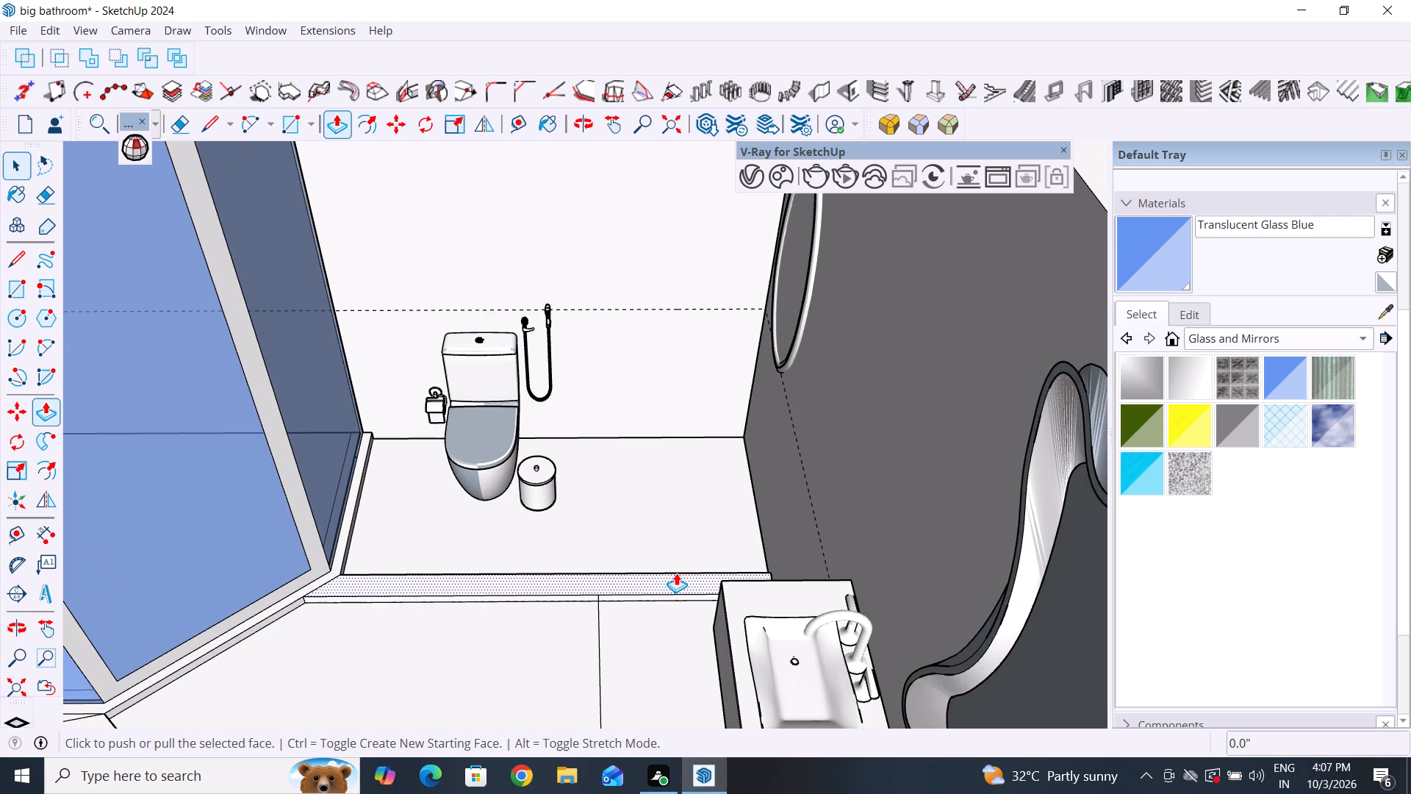
pyautogui.scroll(-9, 838, 439)
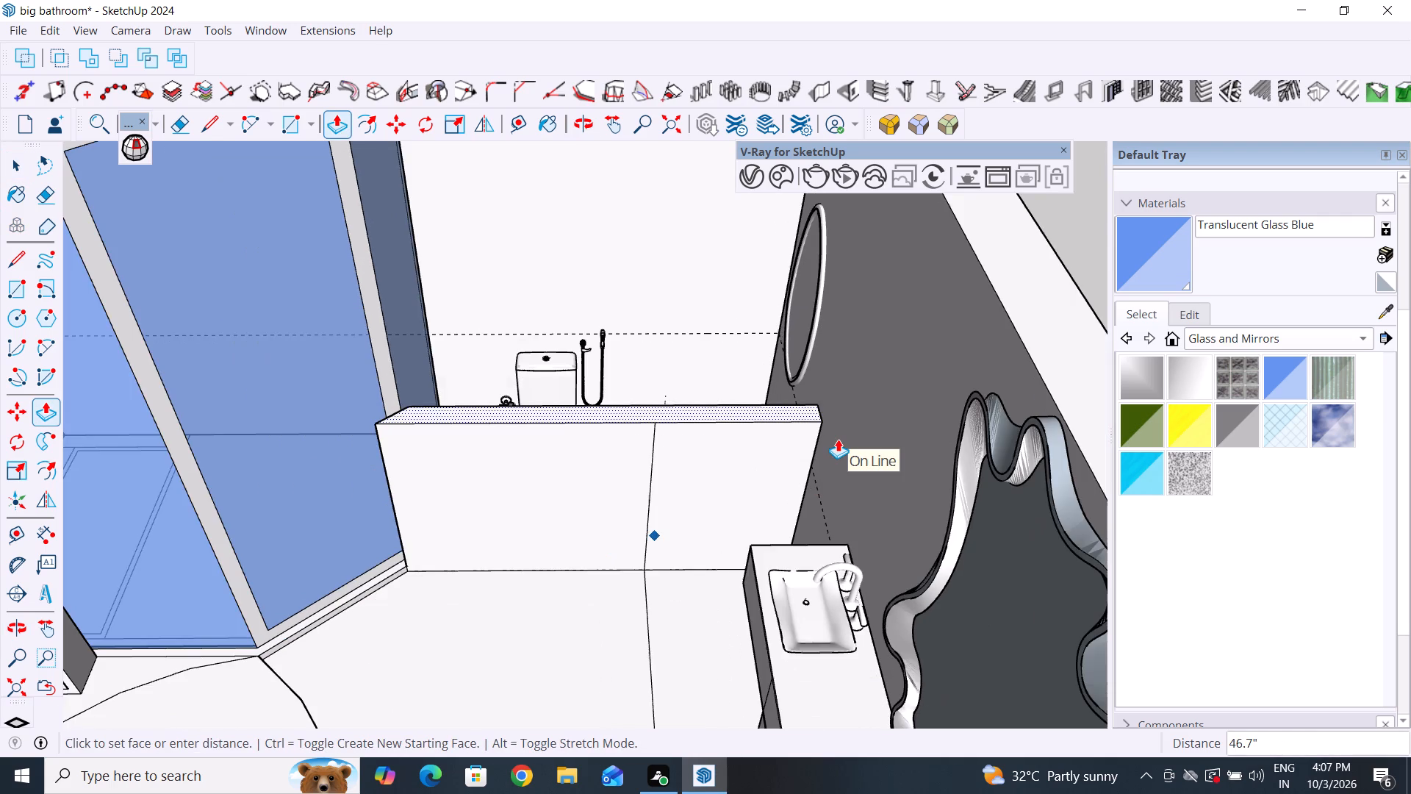
pyautogui.scroll(-4, 838, 439)
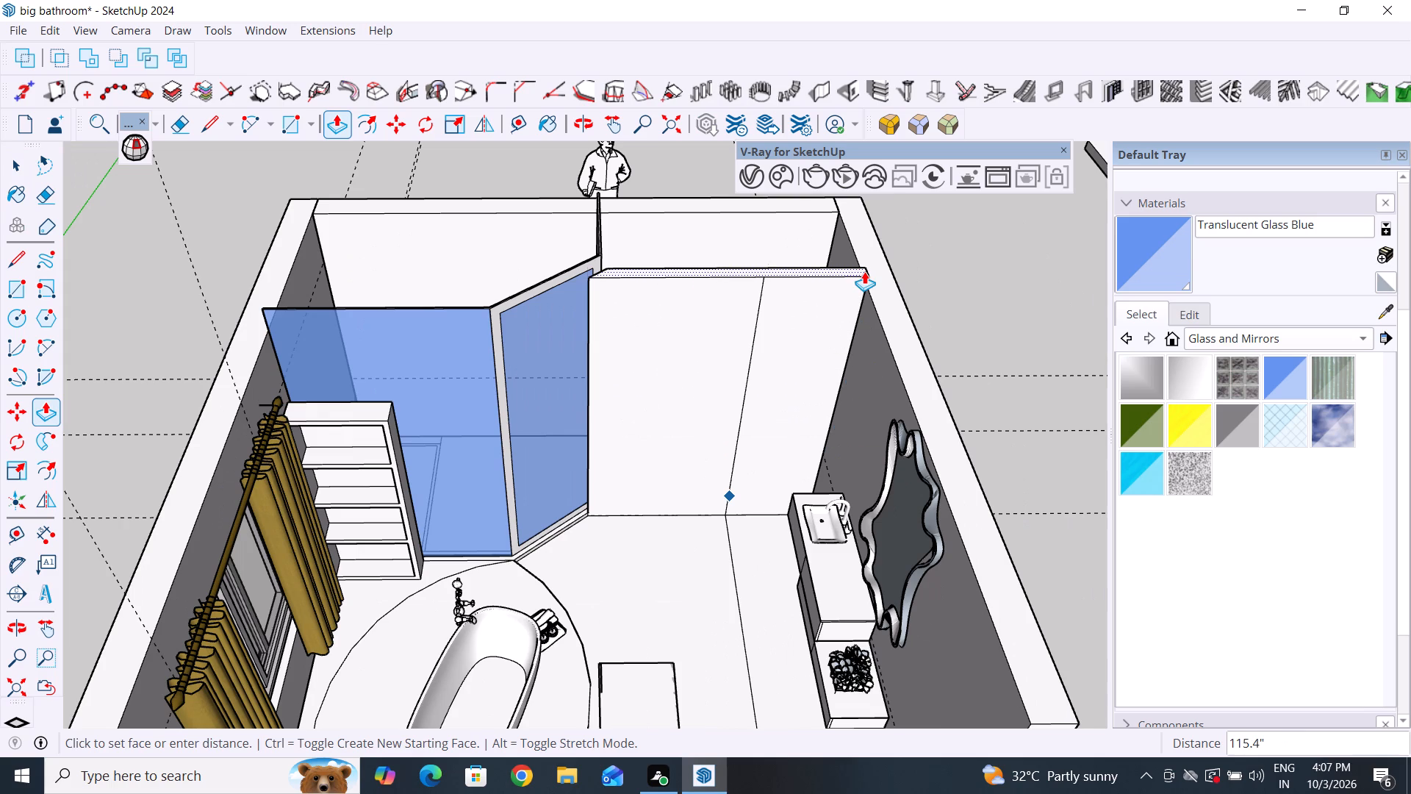
pyautogui.scroll(5, 867, 273)
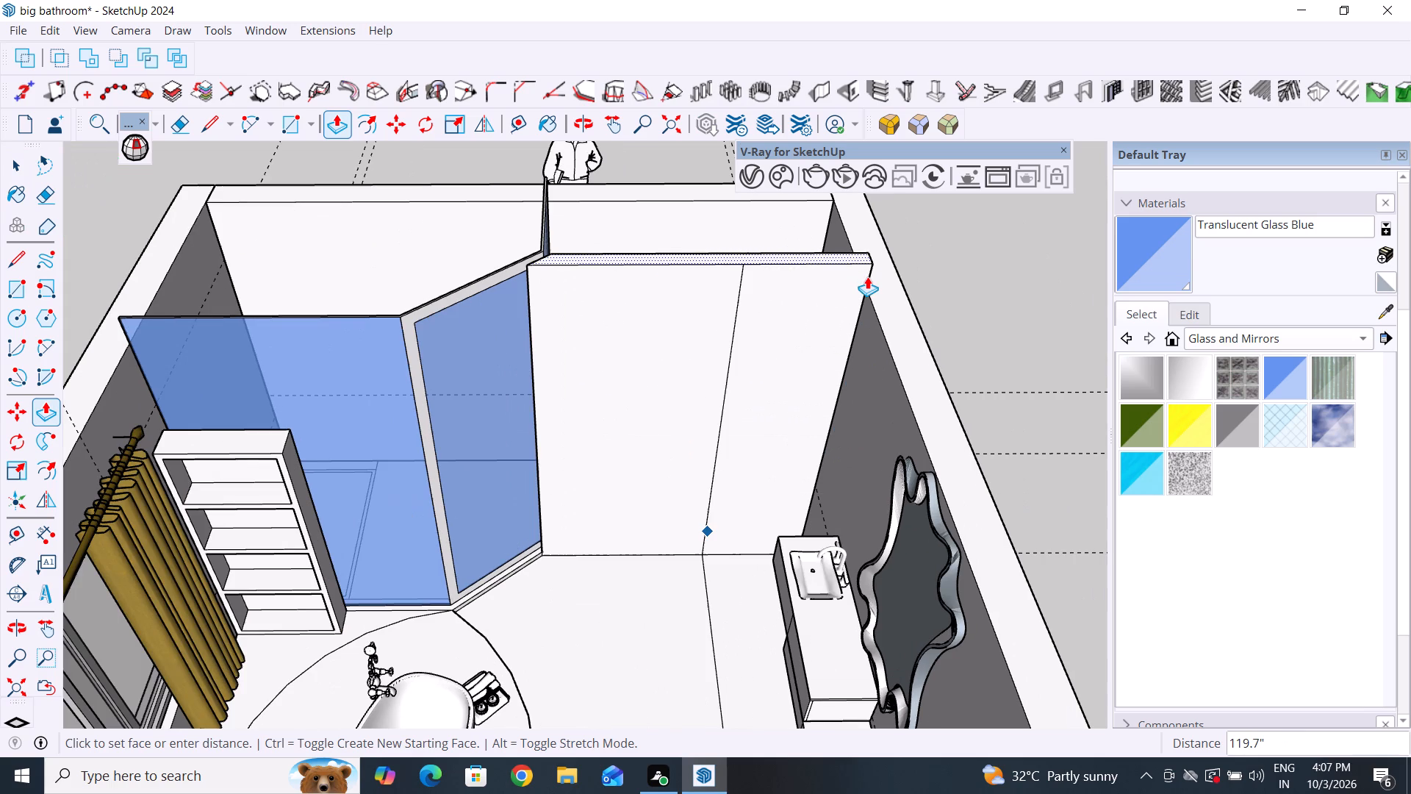
pyautogui.click(873, 322)
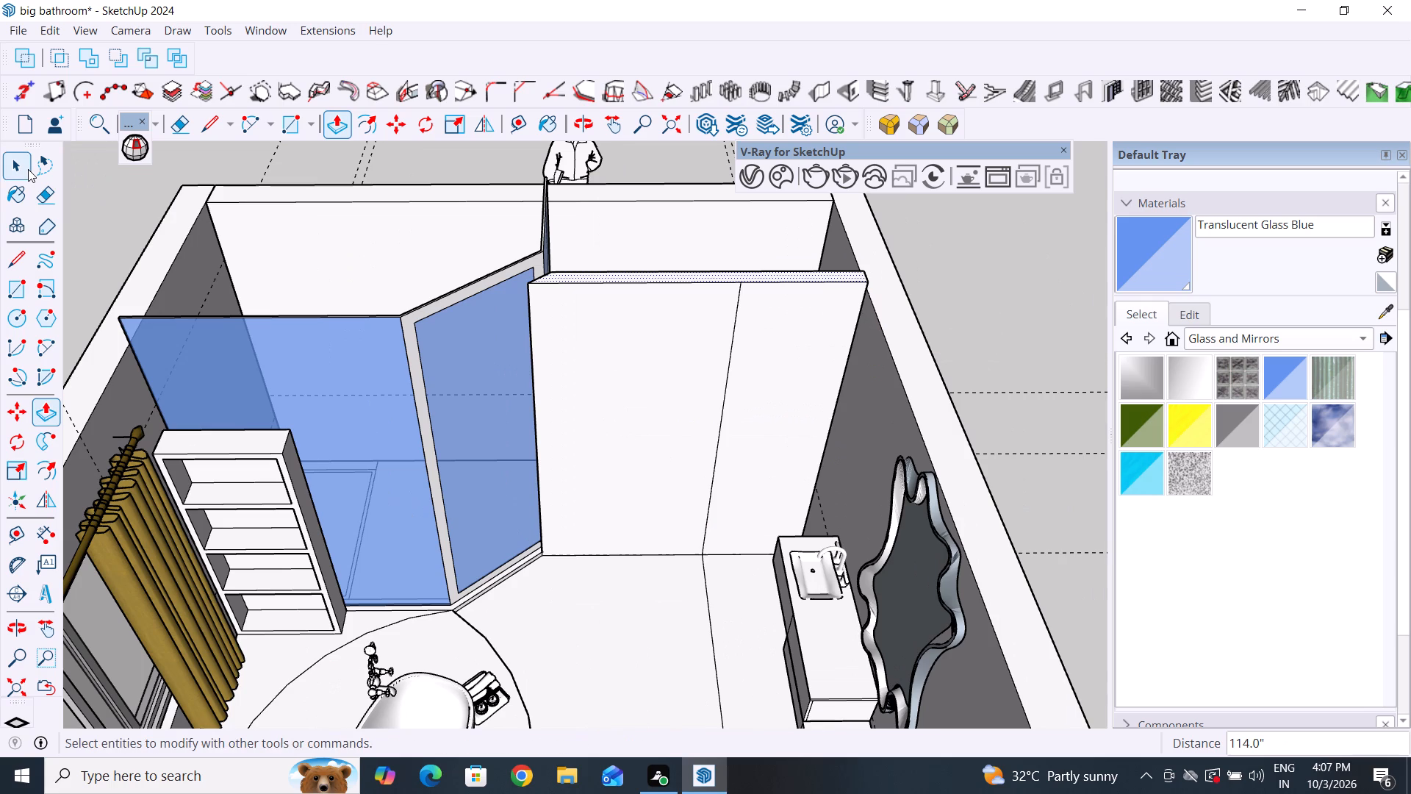
pyautogui.click(22, 171)
# Lower the top face of the new partition wall by 2" with Push/Pull.
pyautogui.scroll(-5, 597, 381)
pyautogui.moveTo(633, 443); pyautogui.dragTo(628, 440, button='middle')
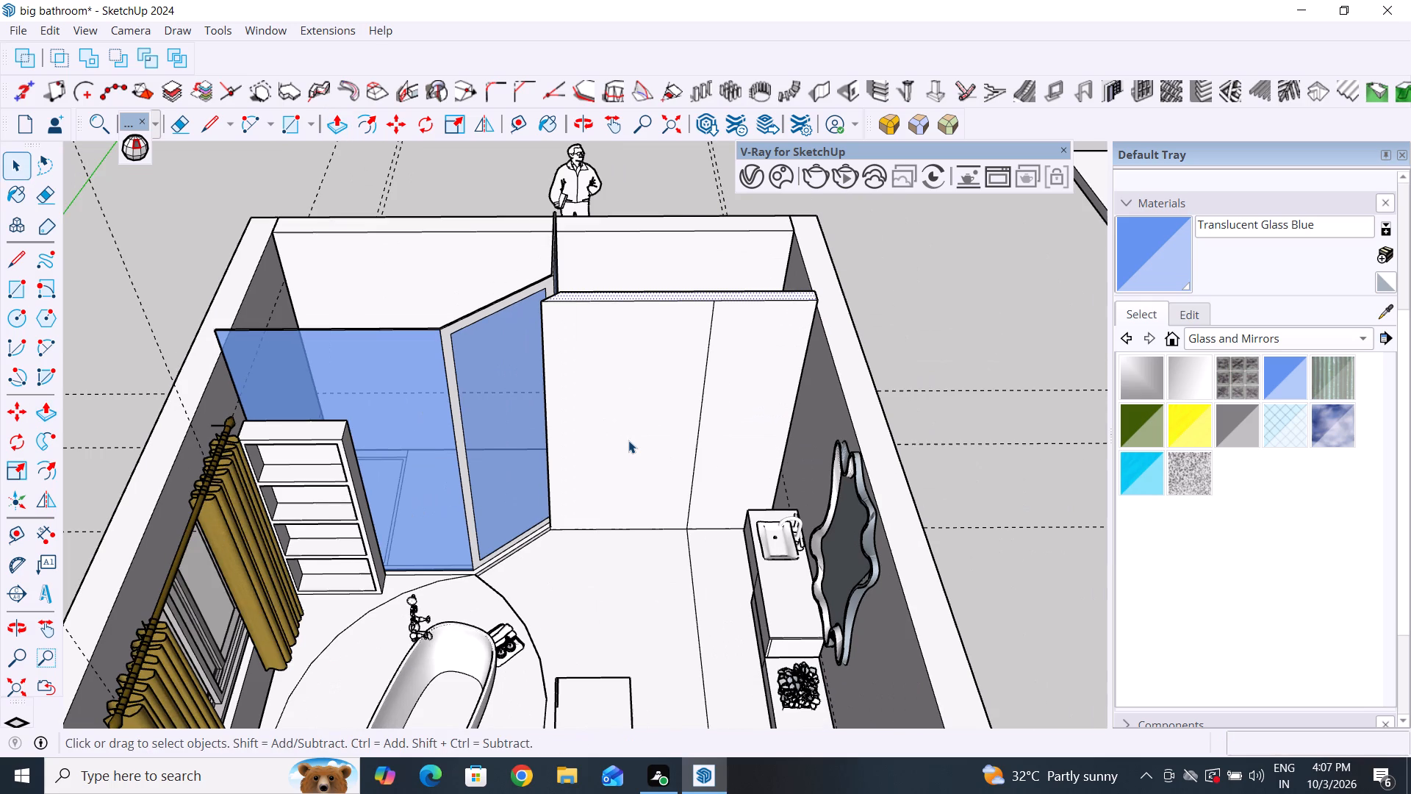
pyautogui.moveTo(628, 440); pyautogui.dragTo(309, 351, button='middle')
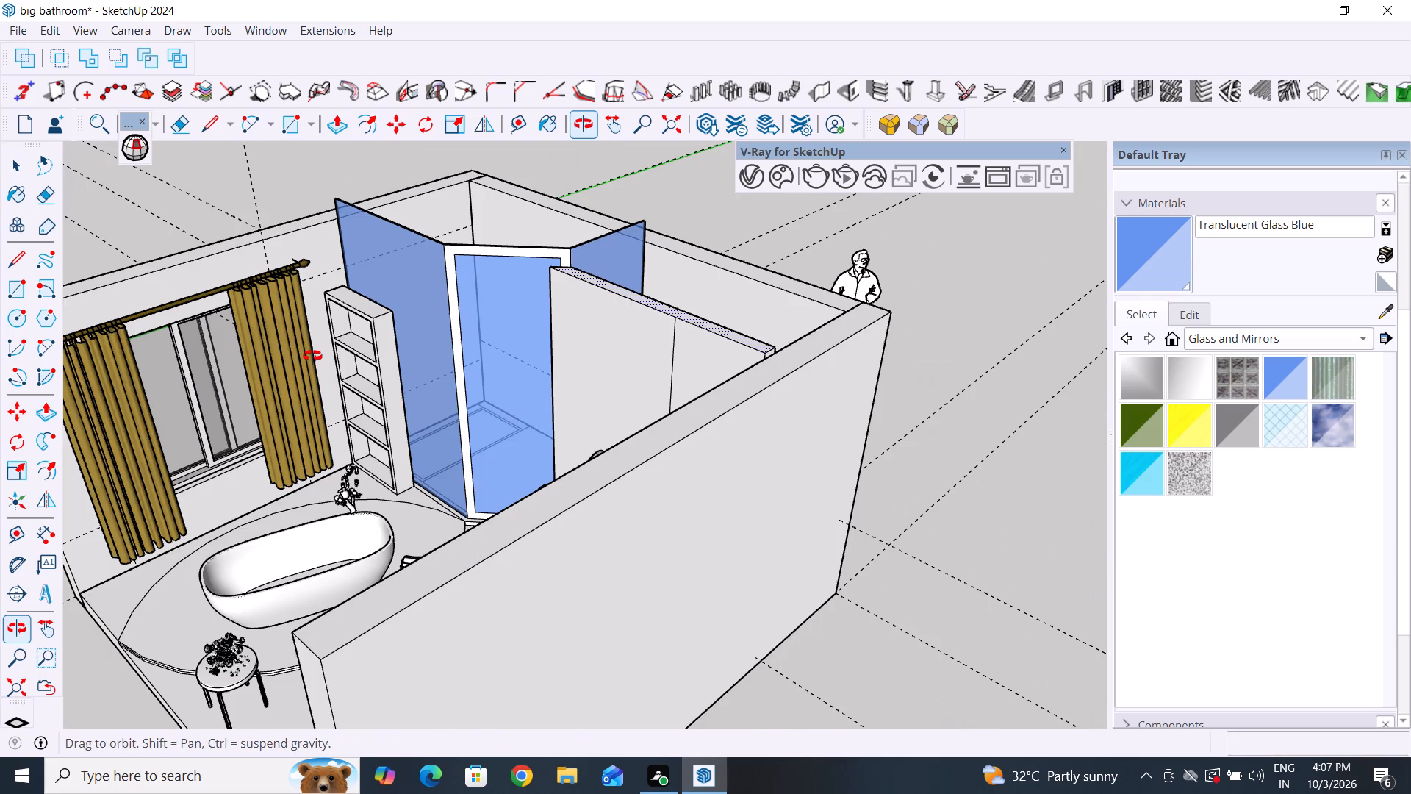
pyautogui.scroll(4, 645, 275)
pyautogui.scroll(1, 791, 380)
pyautogui.moveTo(783, 390); pyautogui.dragTo(630, 412, button='middle')
pyautogui.click(578, 413)
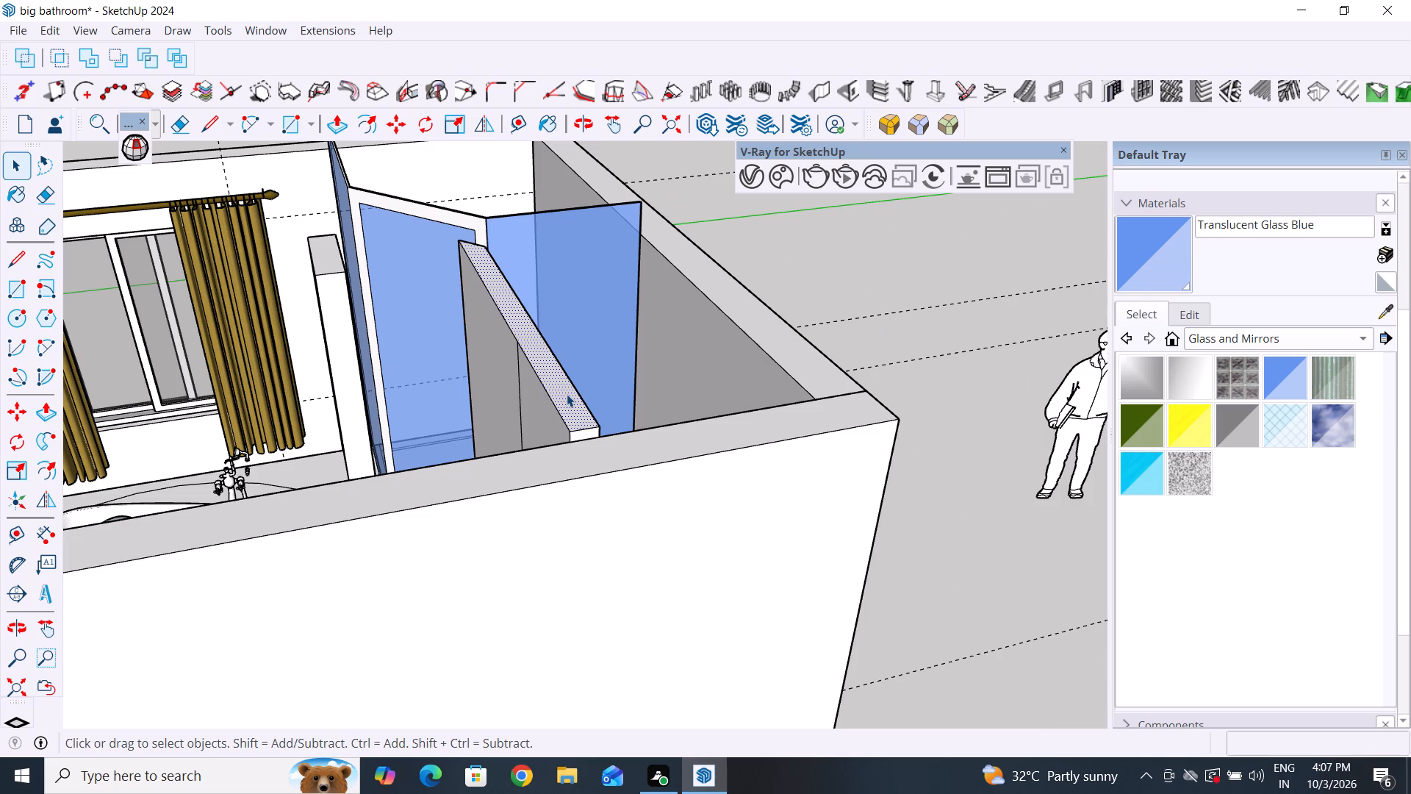
pyautogui.click(897, 282)
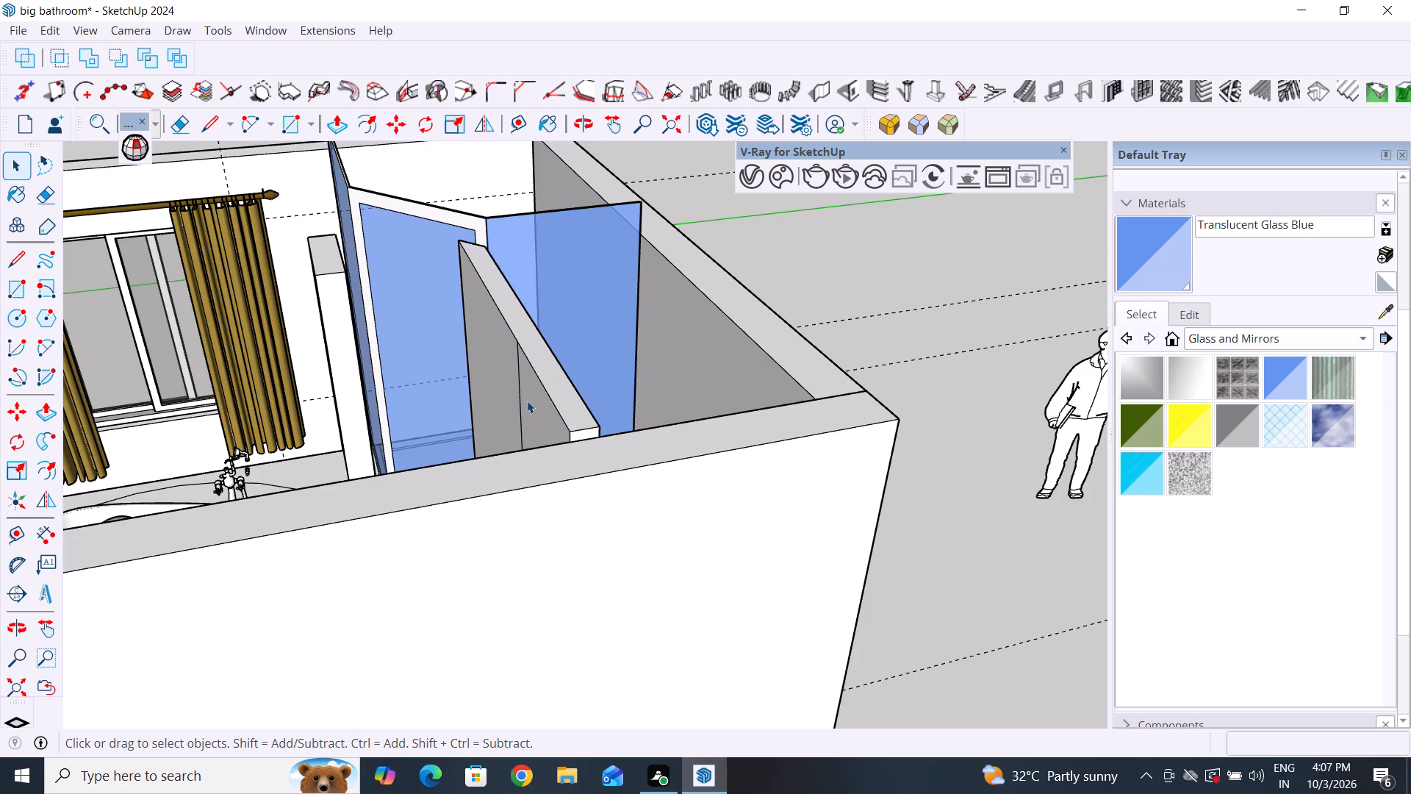
pyautogui.click(552, 365)
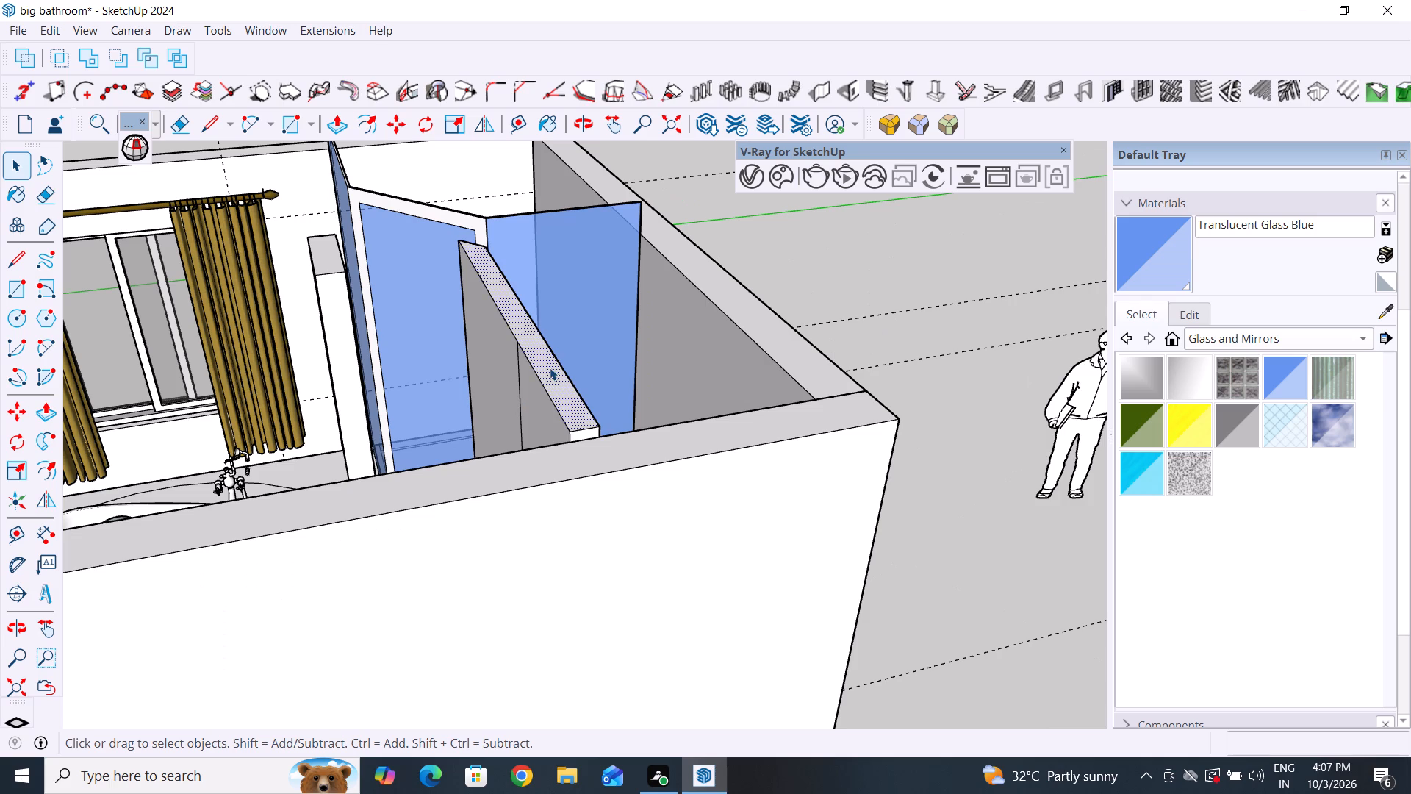
pyautogui.click(343, 127)
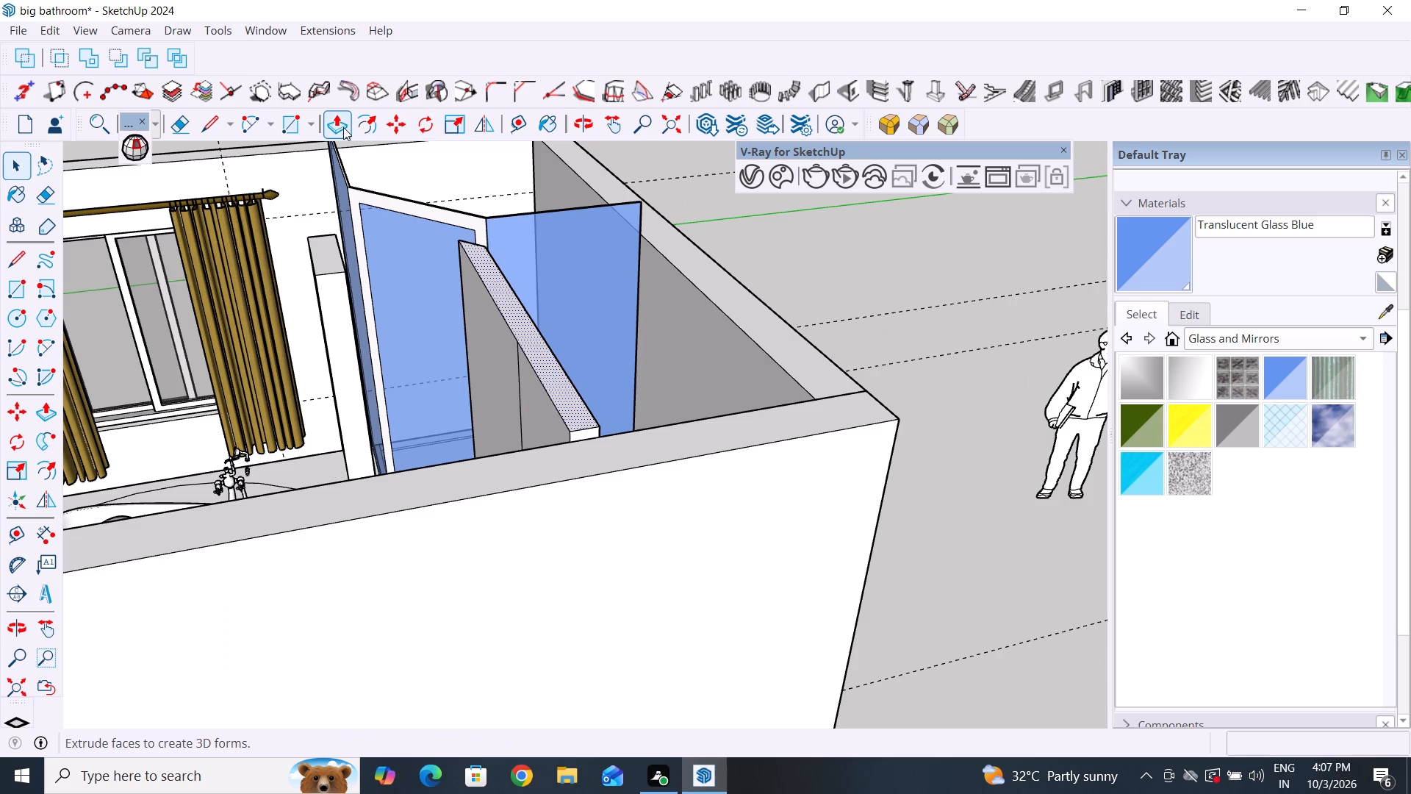
pyautogui.click(588, 411)
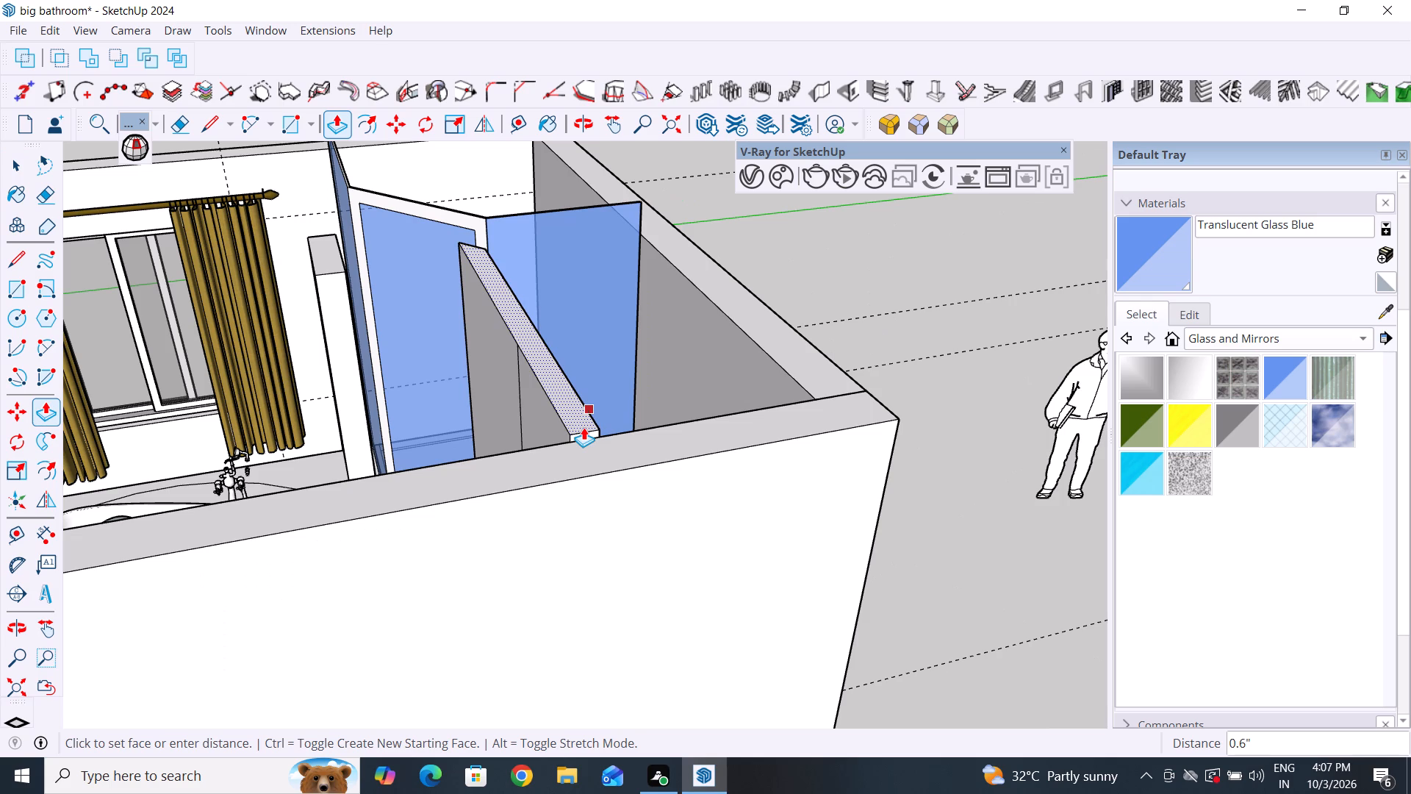
pyautogui.click(575, 472)
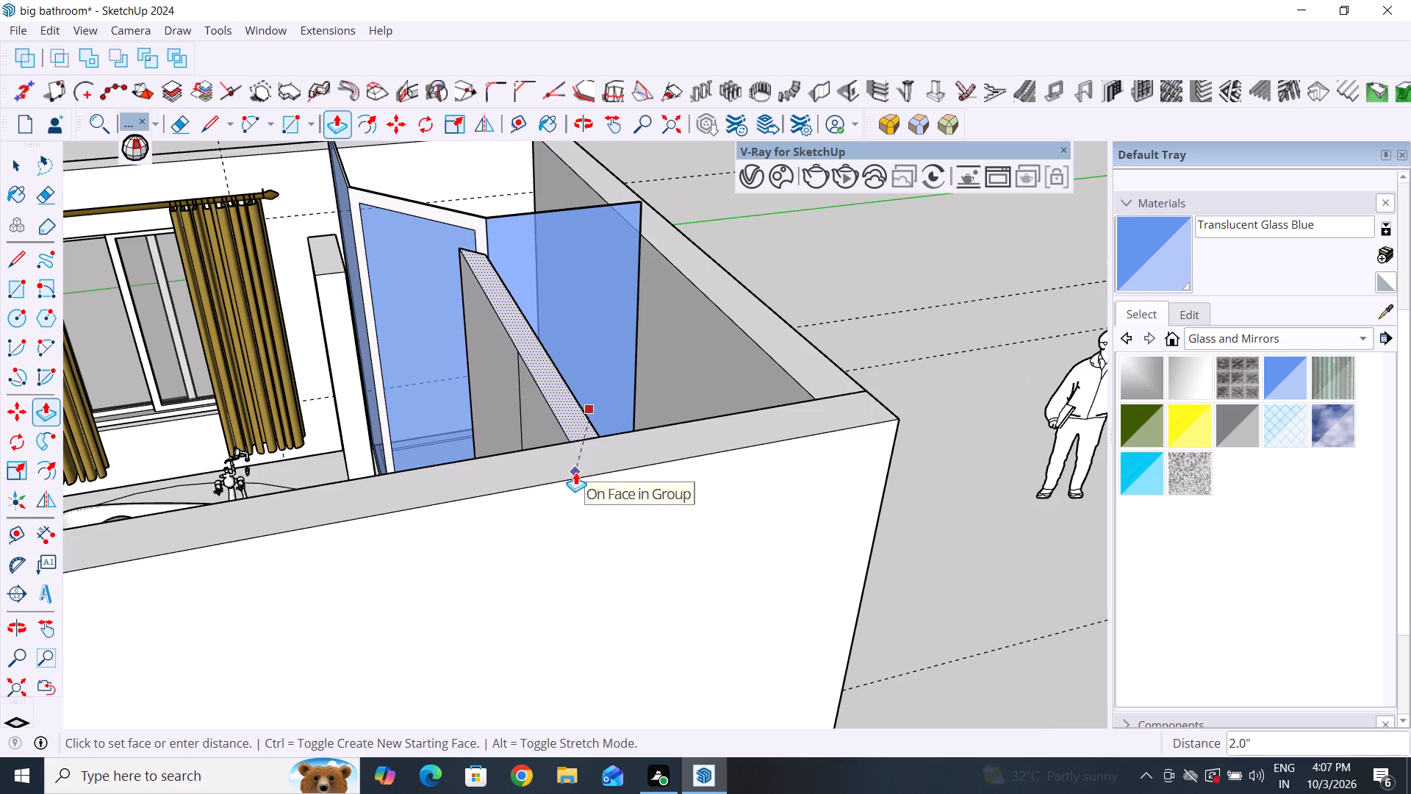
pyautogui.click(13, 175)
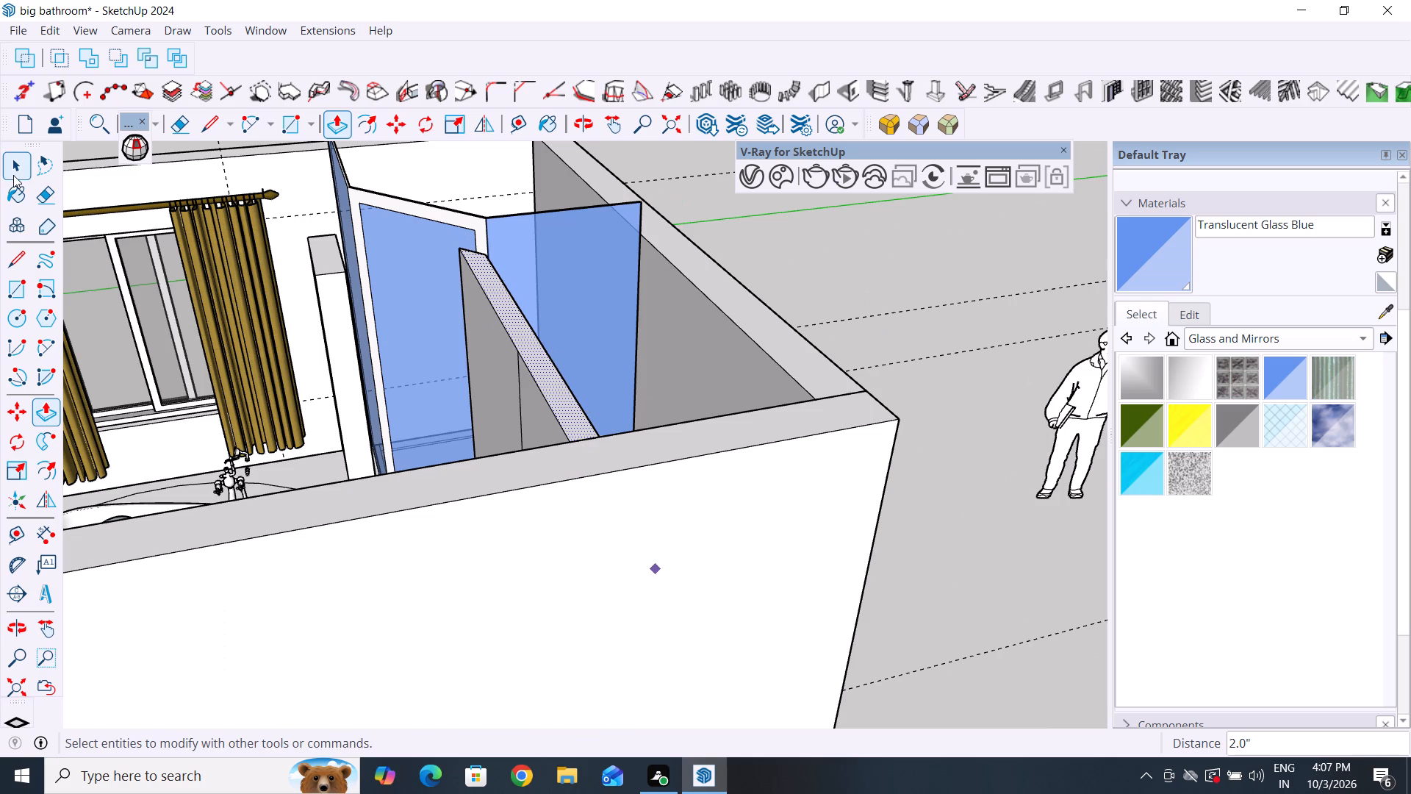
pyautogui.click(801, 229)
# Inspect the new partition wall and the adjoining glass shower enclosure from the vanity side and from above.
pyautogui.scroll(-6, 503, 607)
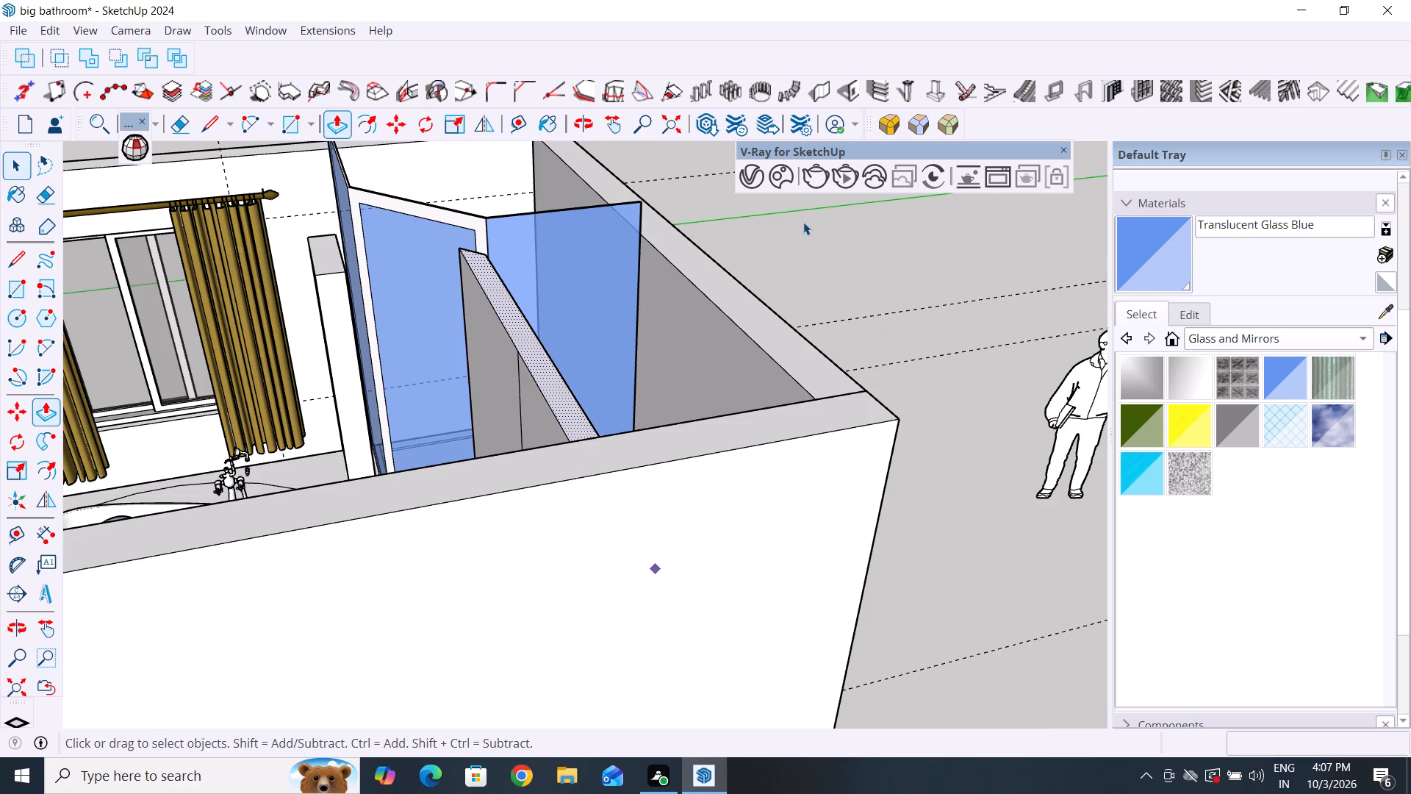
pyautogui.moveTo(444, 584); pyautogui.dragTo(728, 607, button='middle')
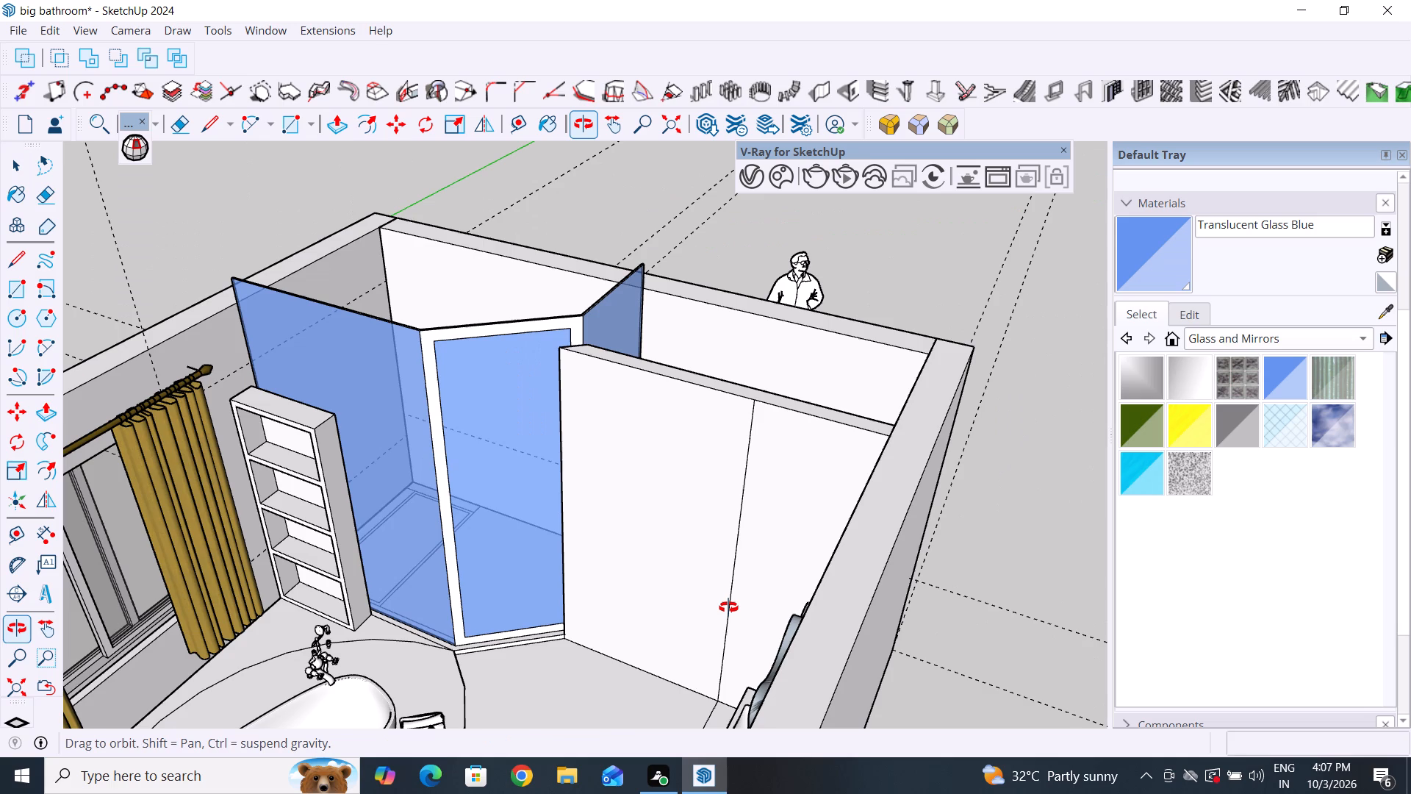
pyautogui.scroll(-6, 658, 570)
pyautogui.moveTo(606, 611); pyautogui.dragTo(783, 618, button='middle')
pyautogui.scroll(4, 688, 446)
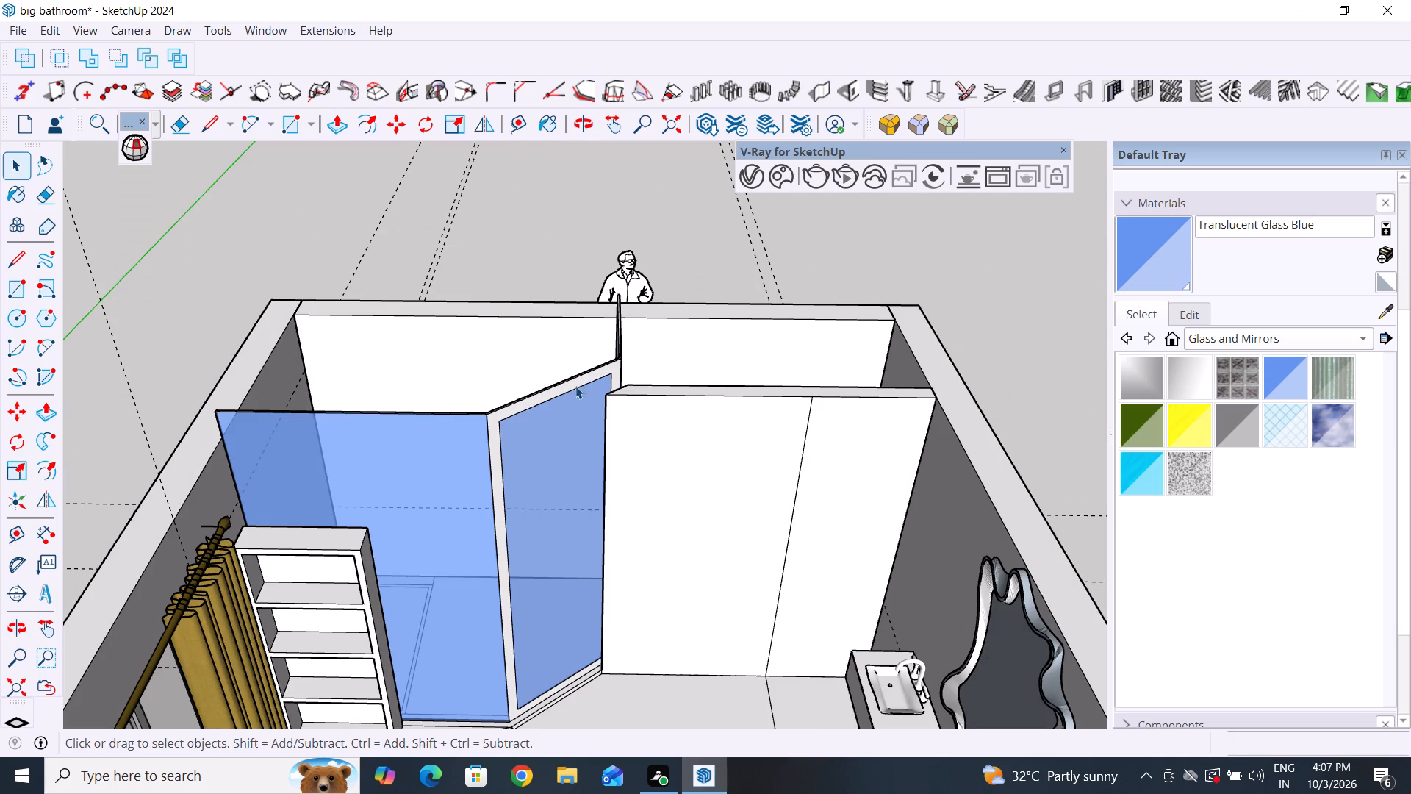
pyautogui.click(462, 414)
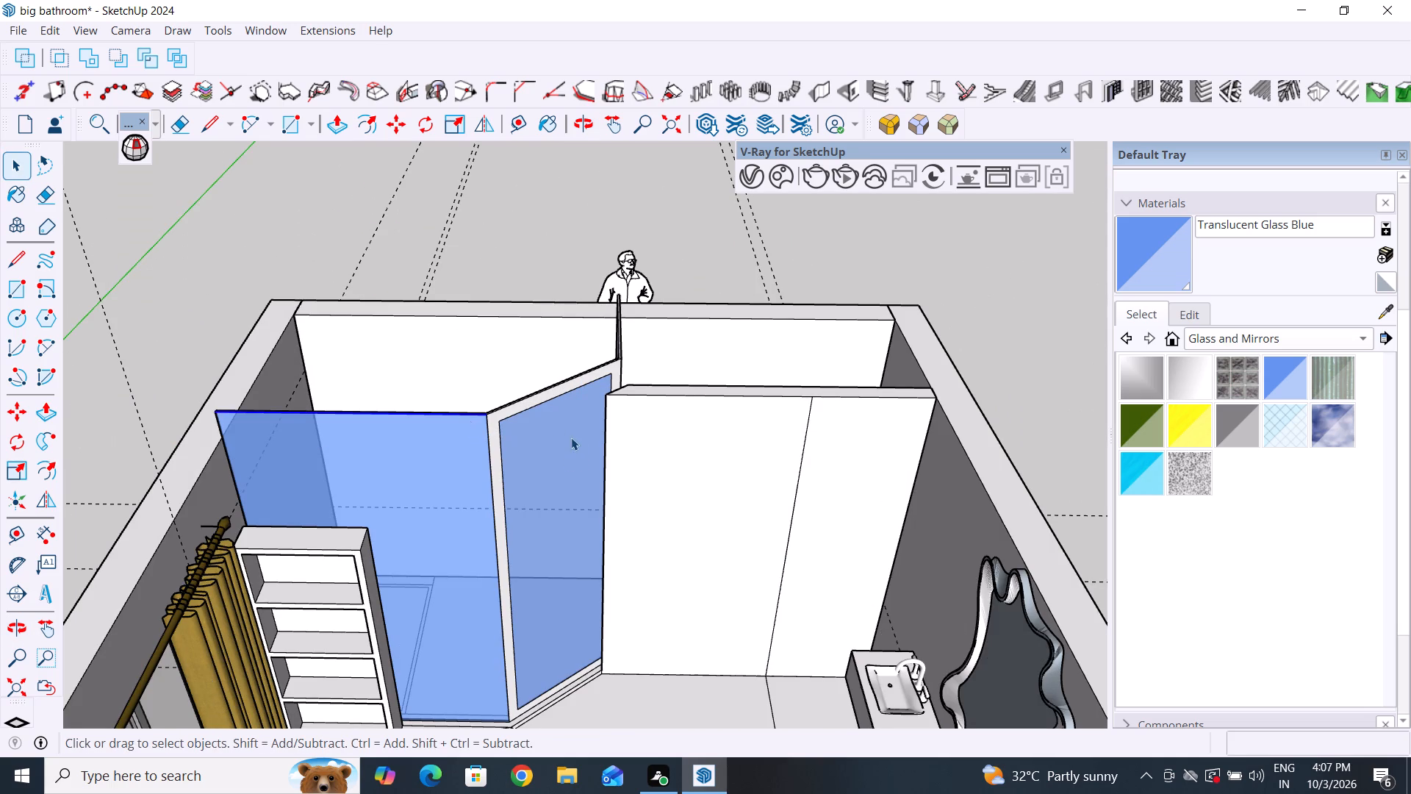
pyautogui.moveTo(572, 442); pyautogui.dragTo(564, 627, button='middle')
pyautogui.scroll(1, 710, 492)
pyautogui.moveTo(710, 492); pyautogui.dragTo(655, 421, button='middle')
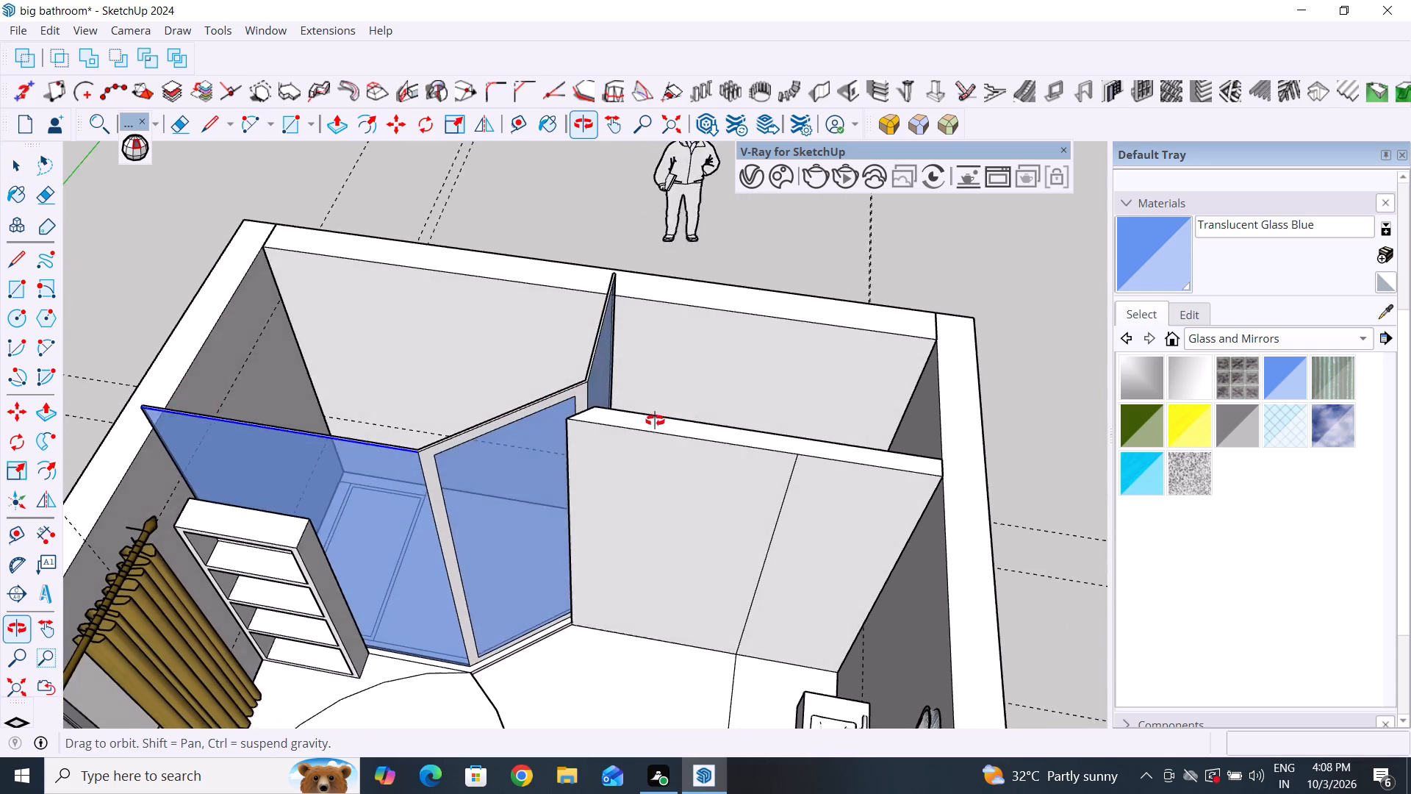
pyautogui.moveTo(655, 421); pyautogui.dragTo(716, 350, button='middle')
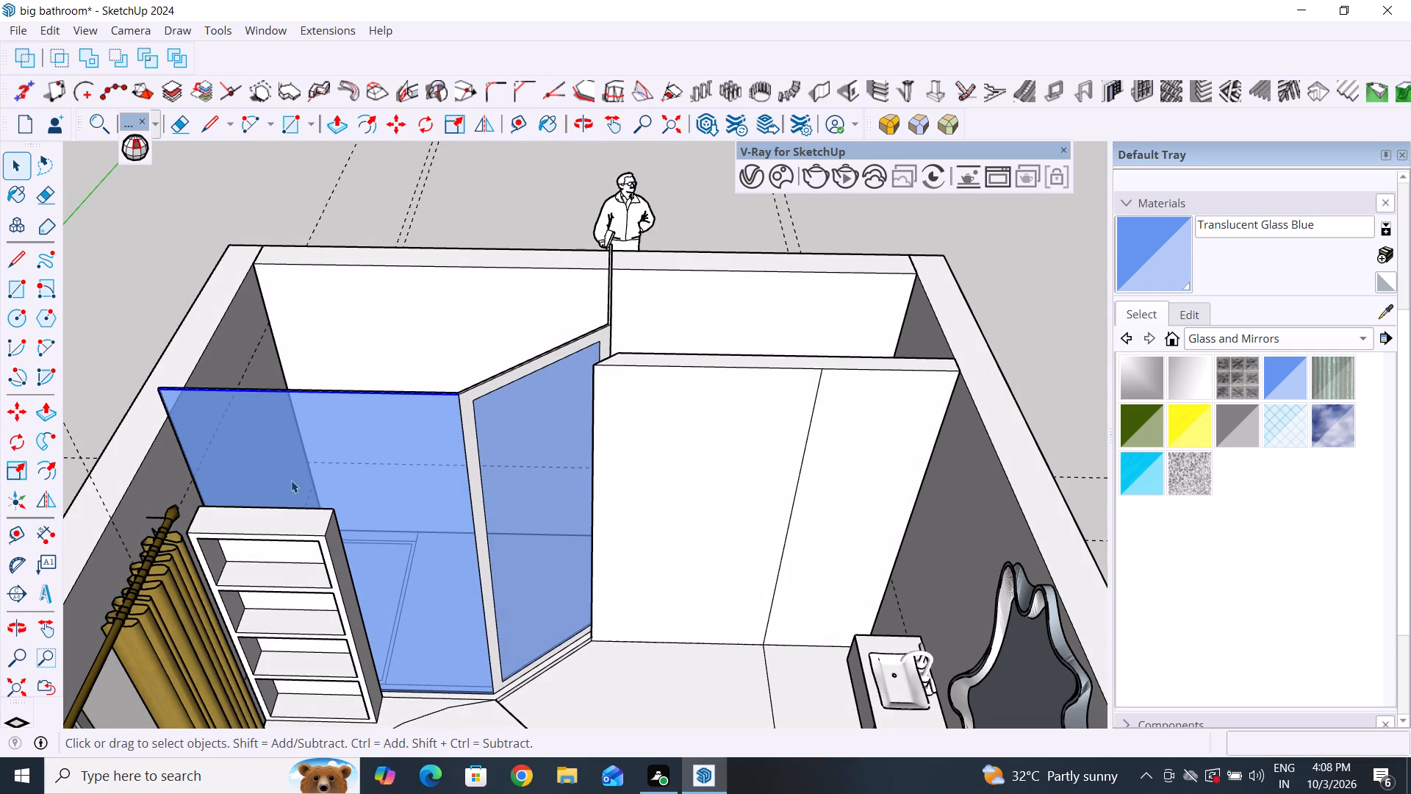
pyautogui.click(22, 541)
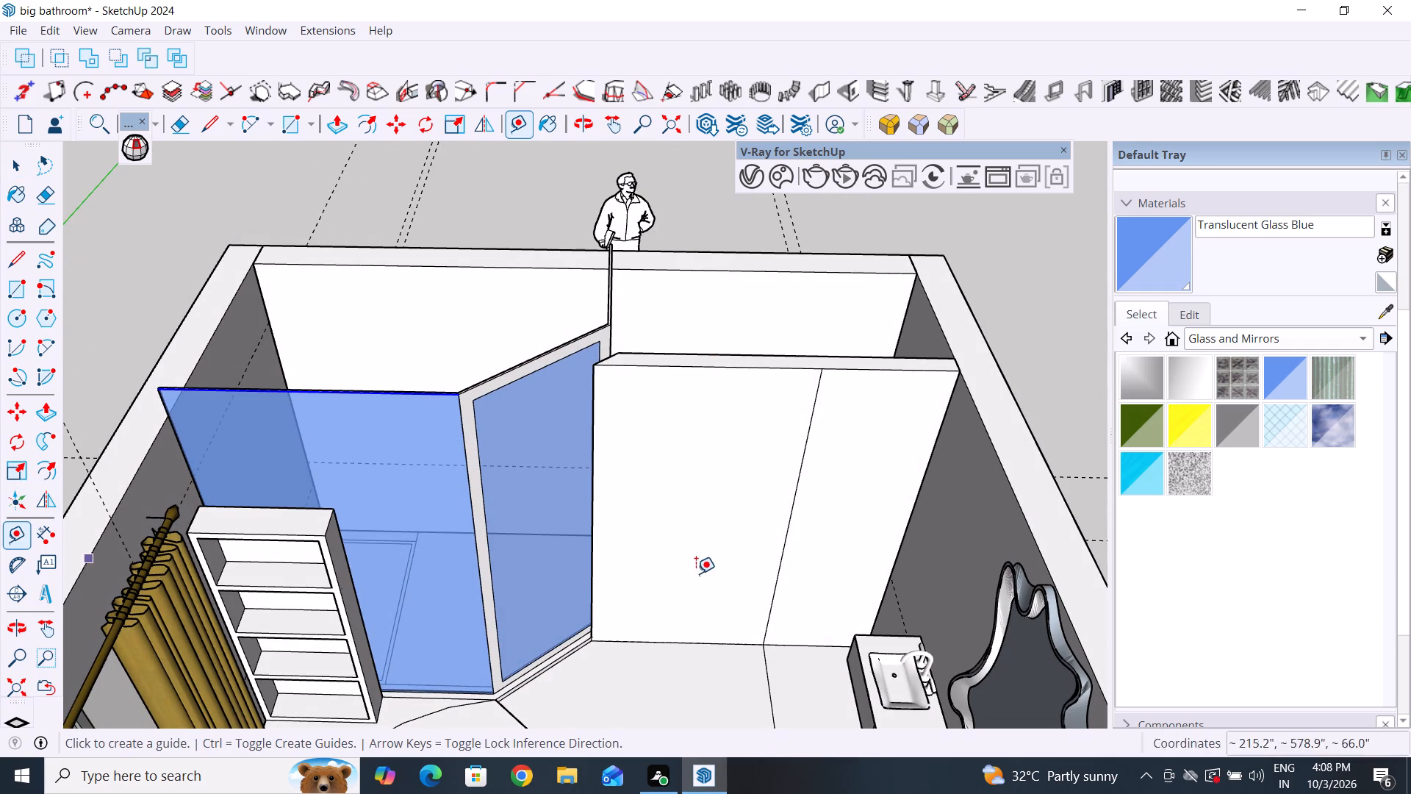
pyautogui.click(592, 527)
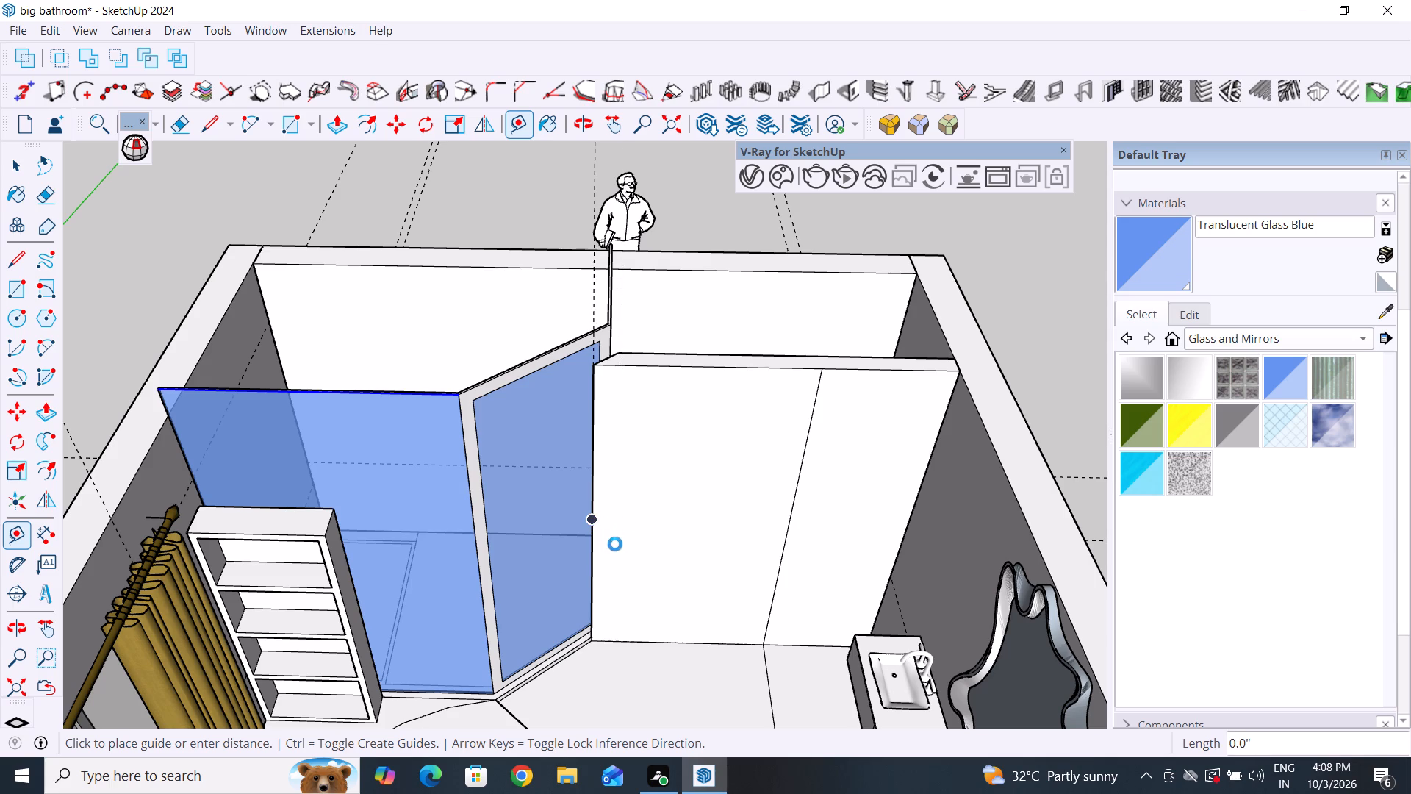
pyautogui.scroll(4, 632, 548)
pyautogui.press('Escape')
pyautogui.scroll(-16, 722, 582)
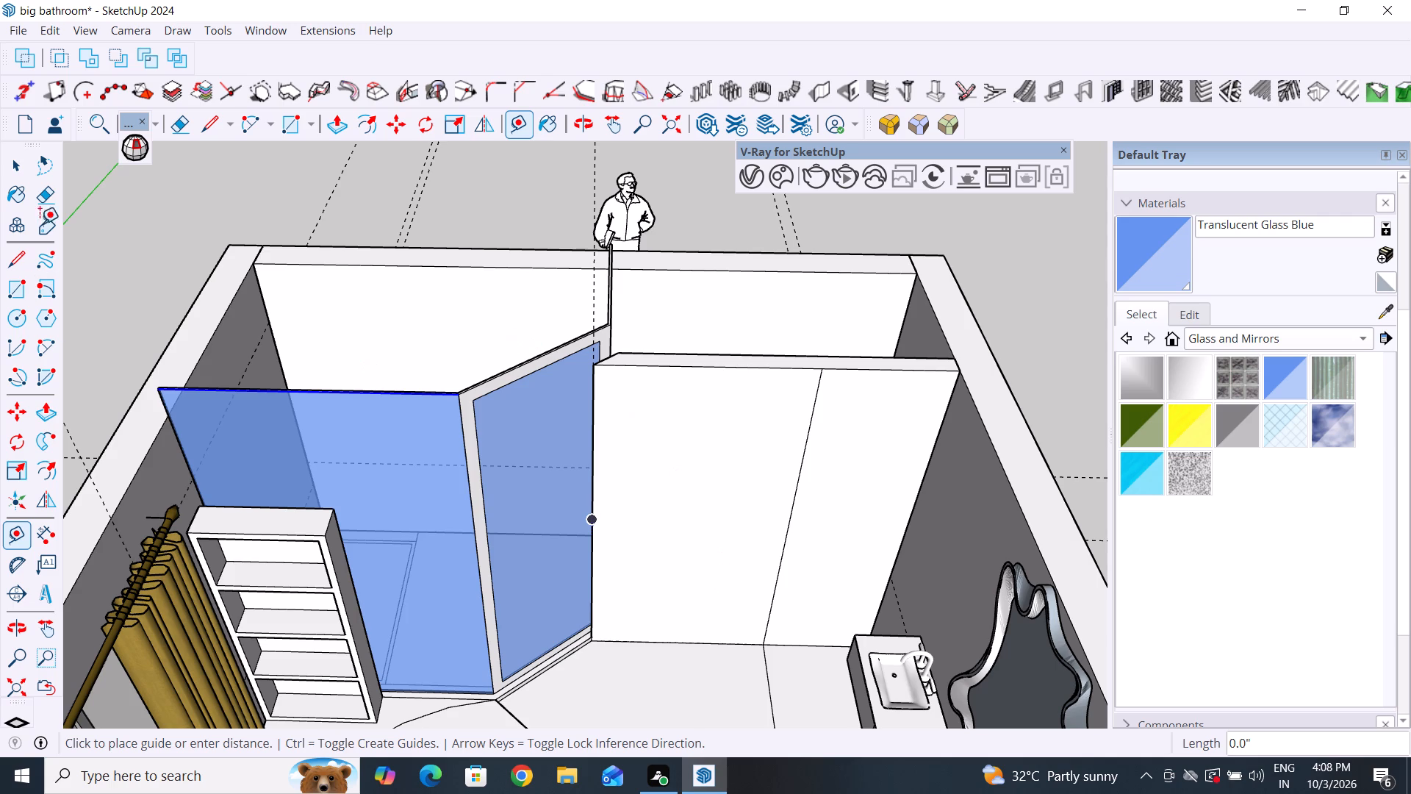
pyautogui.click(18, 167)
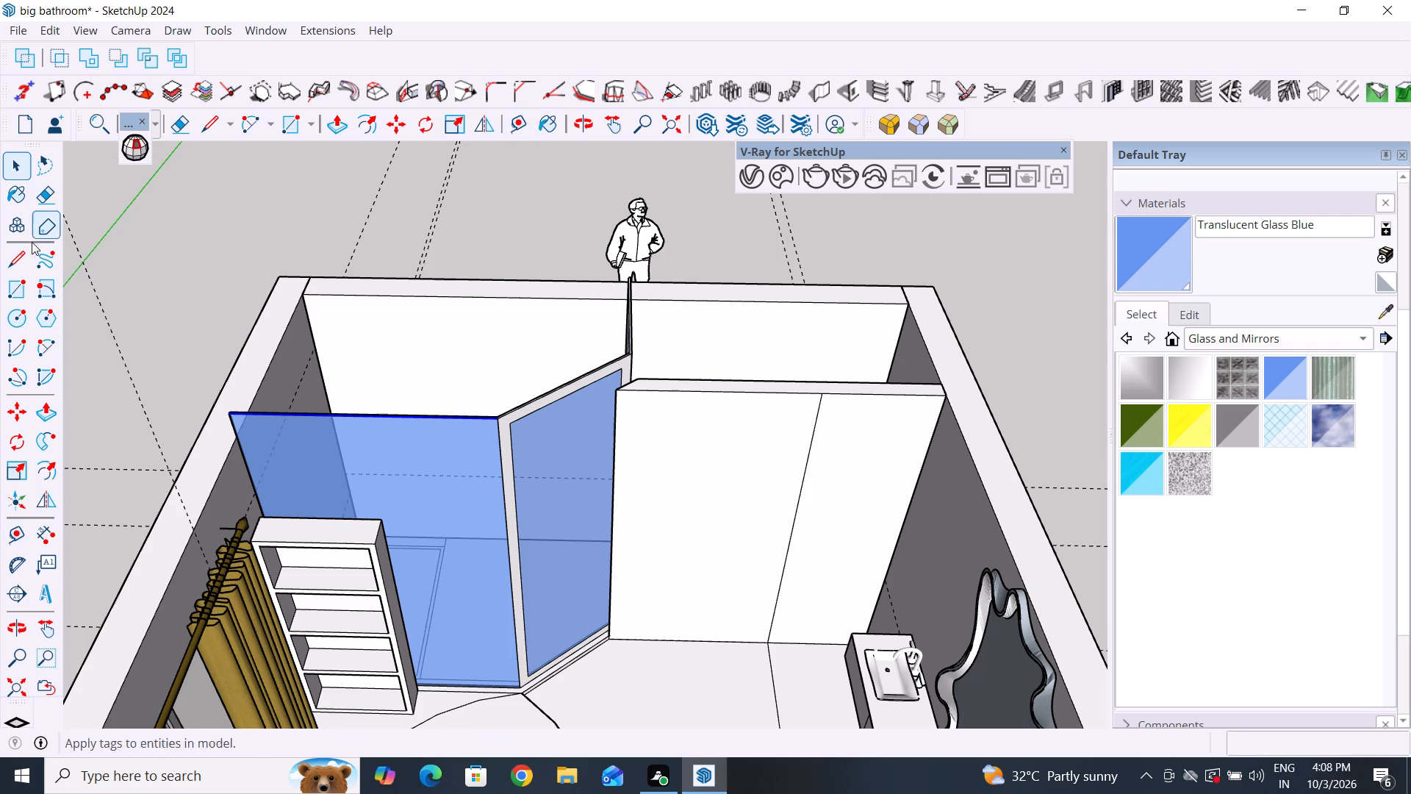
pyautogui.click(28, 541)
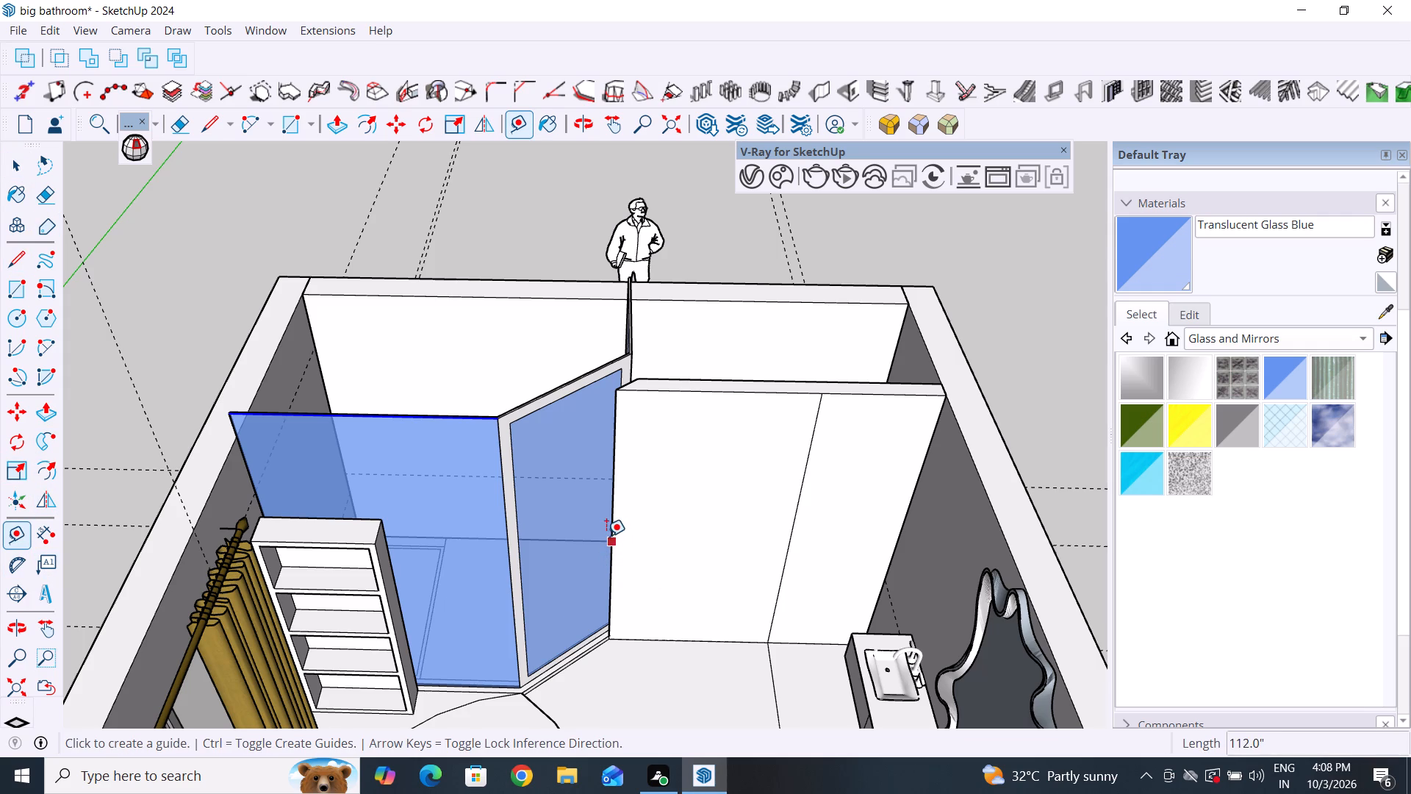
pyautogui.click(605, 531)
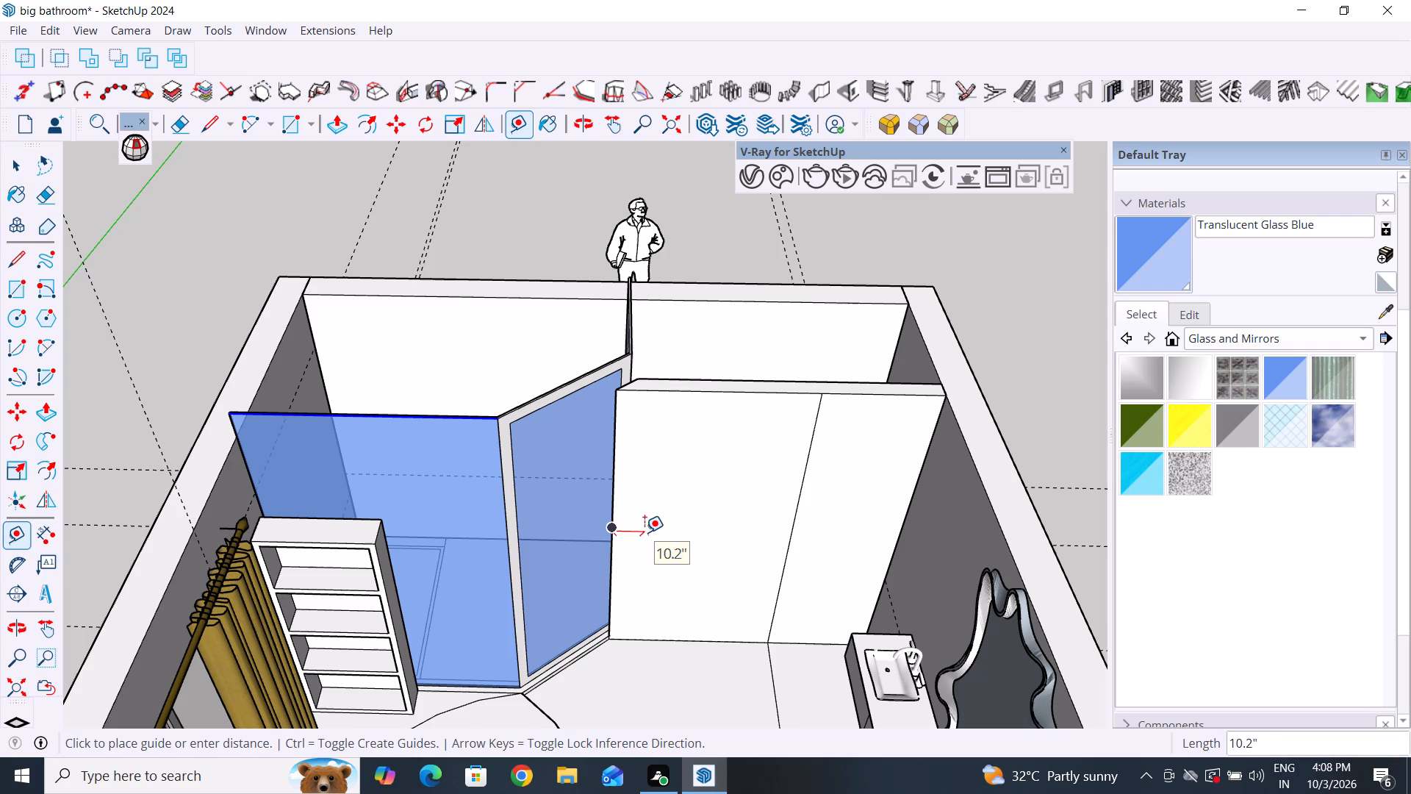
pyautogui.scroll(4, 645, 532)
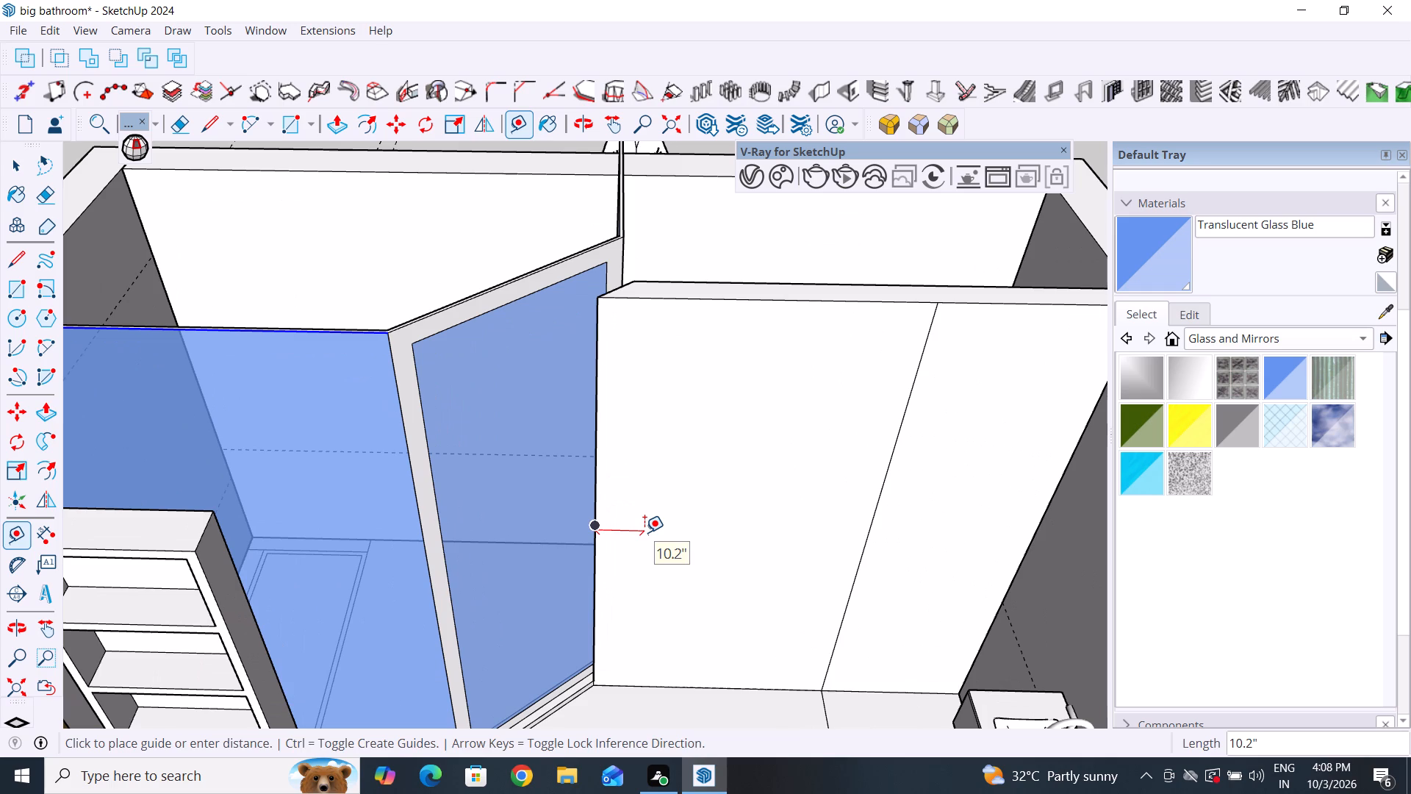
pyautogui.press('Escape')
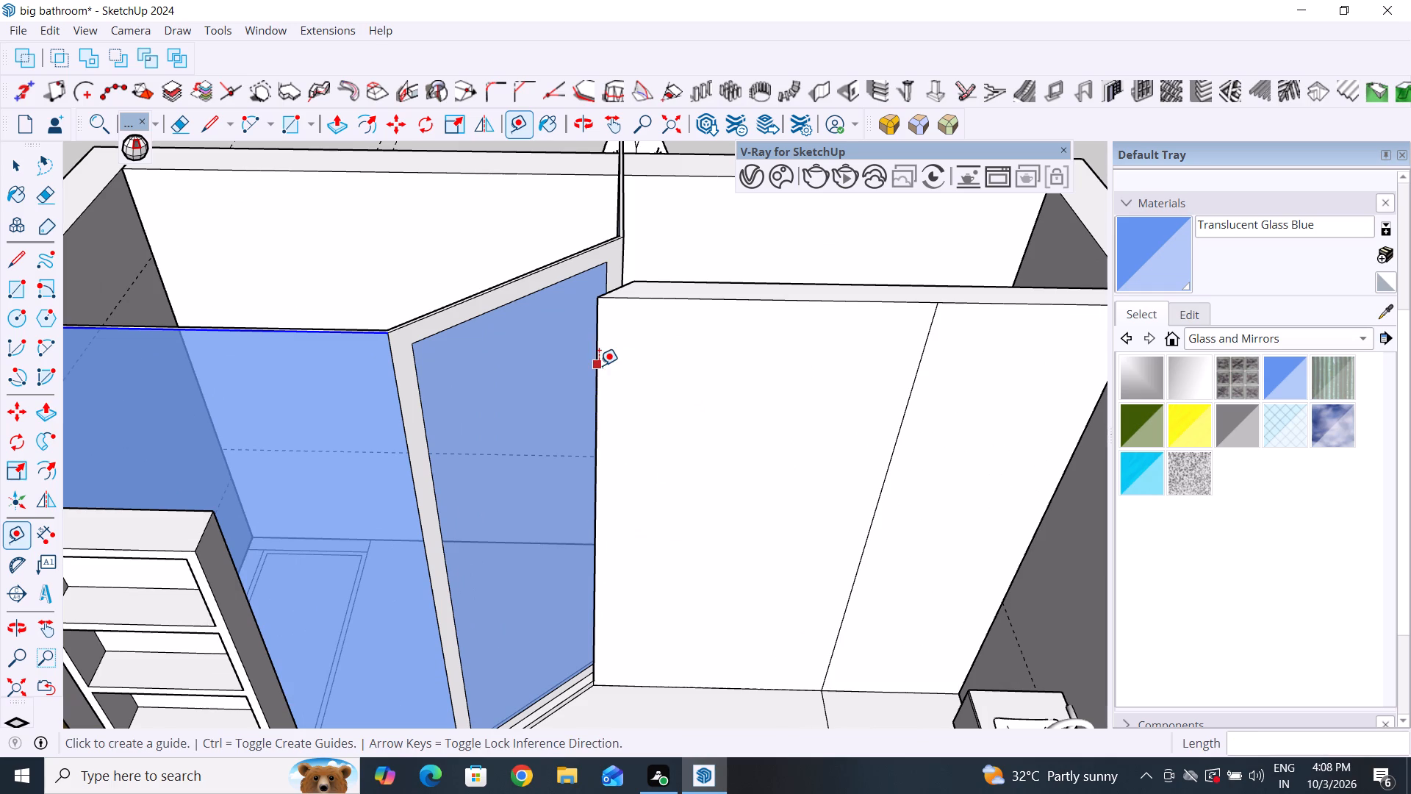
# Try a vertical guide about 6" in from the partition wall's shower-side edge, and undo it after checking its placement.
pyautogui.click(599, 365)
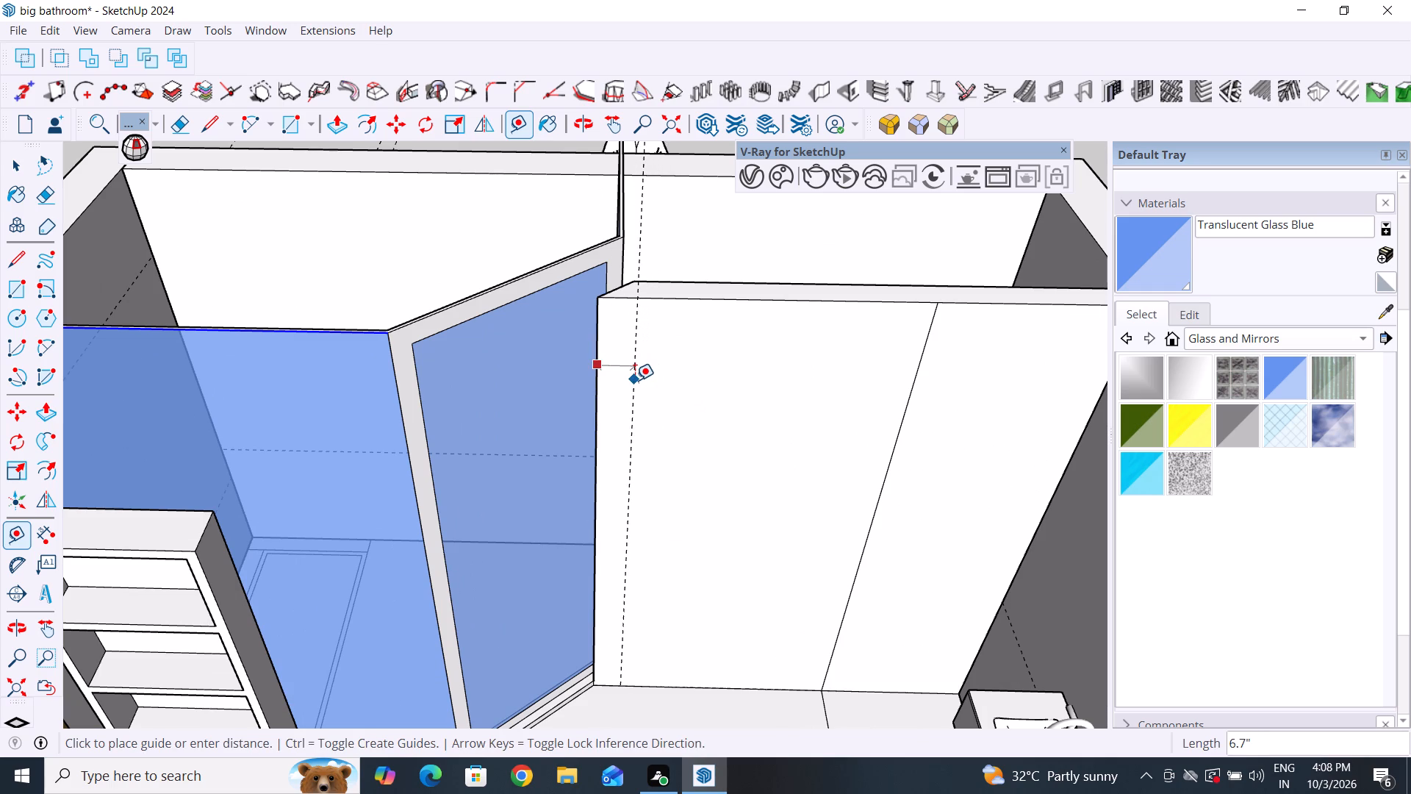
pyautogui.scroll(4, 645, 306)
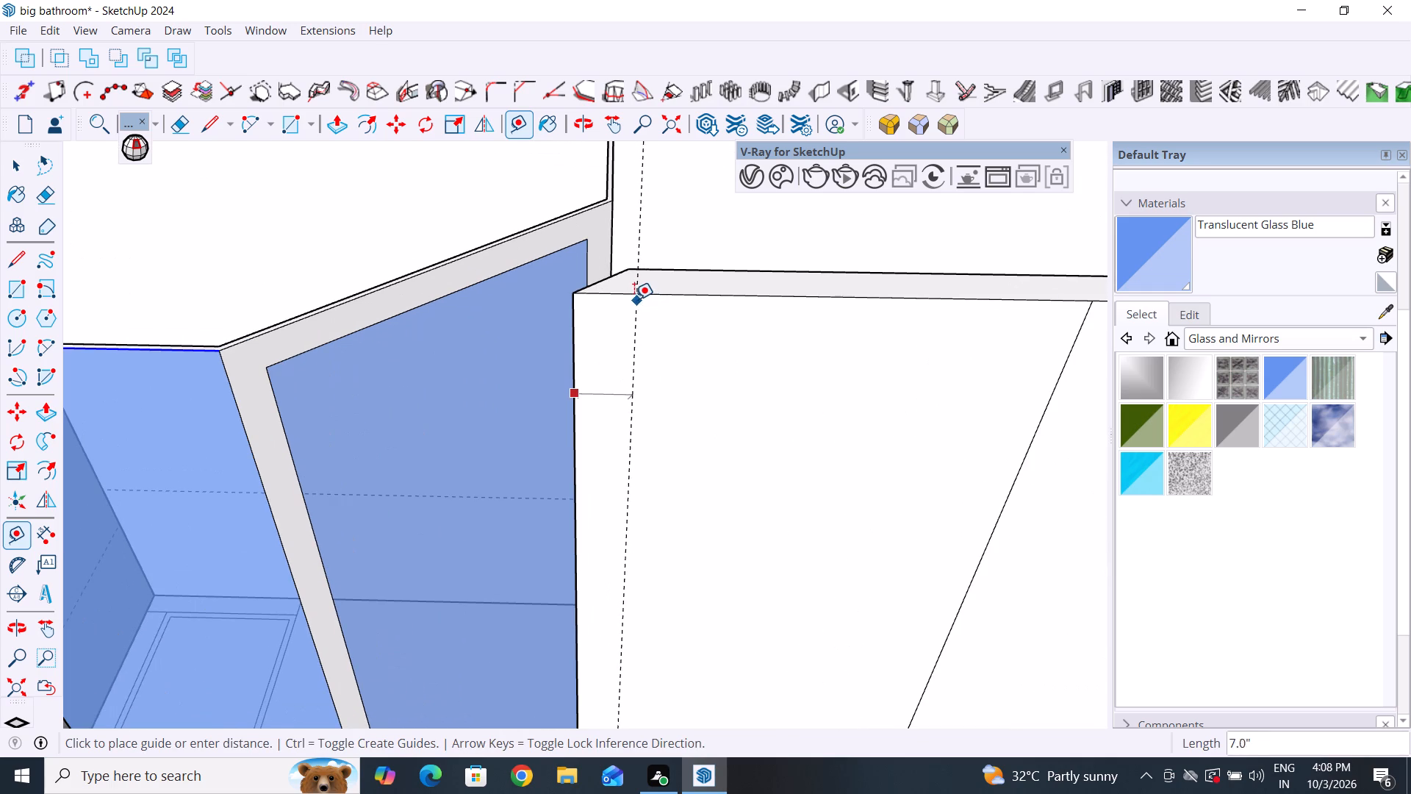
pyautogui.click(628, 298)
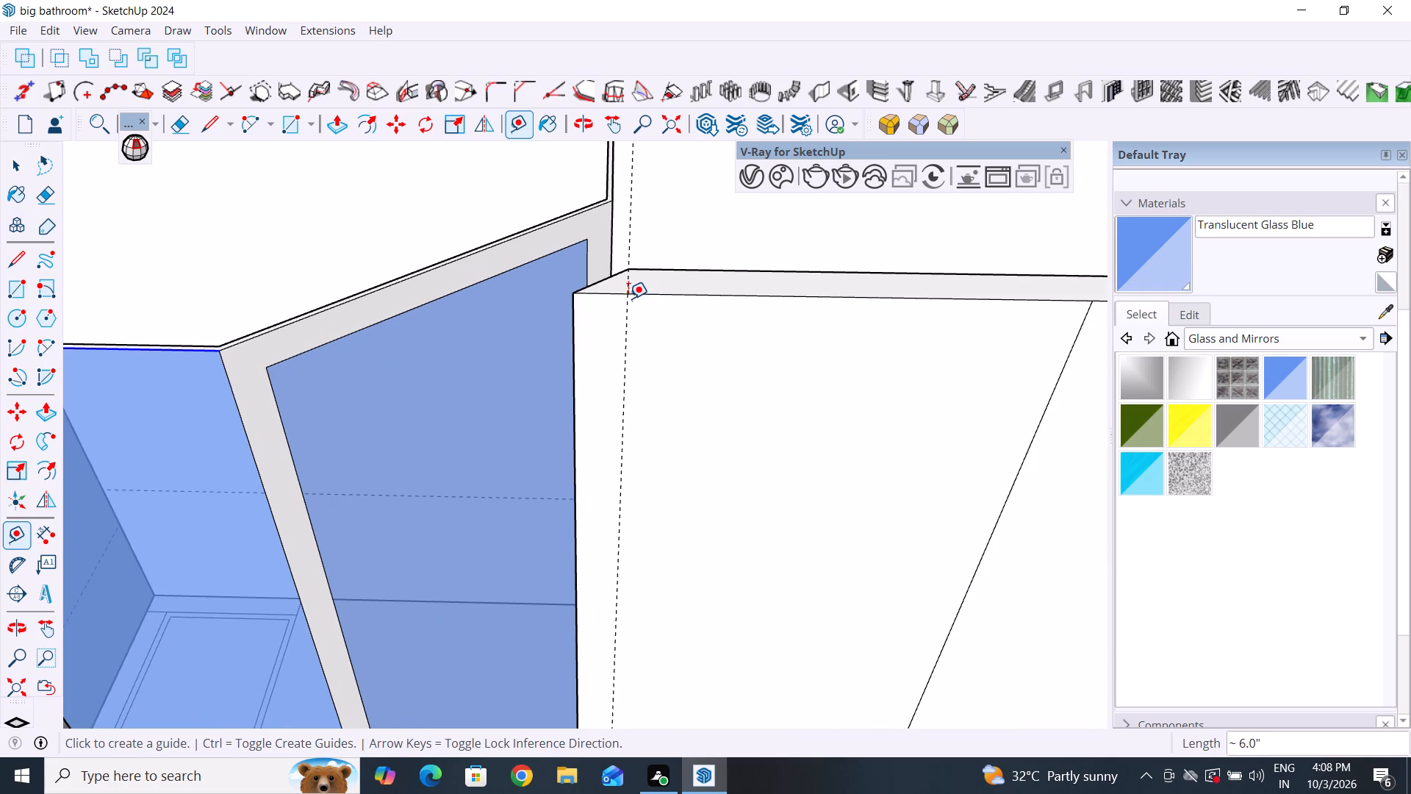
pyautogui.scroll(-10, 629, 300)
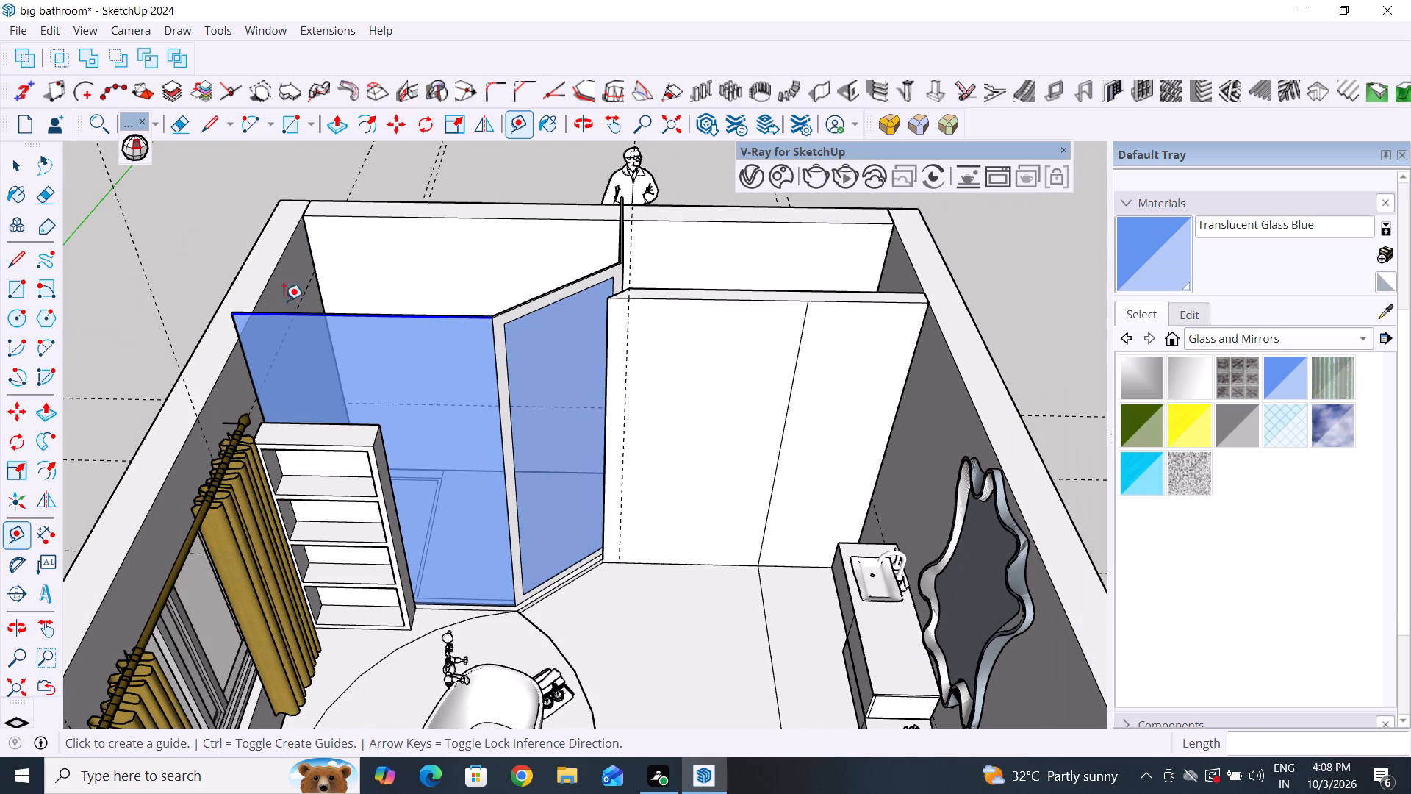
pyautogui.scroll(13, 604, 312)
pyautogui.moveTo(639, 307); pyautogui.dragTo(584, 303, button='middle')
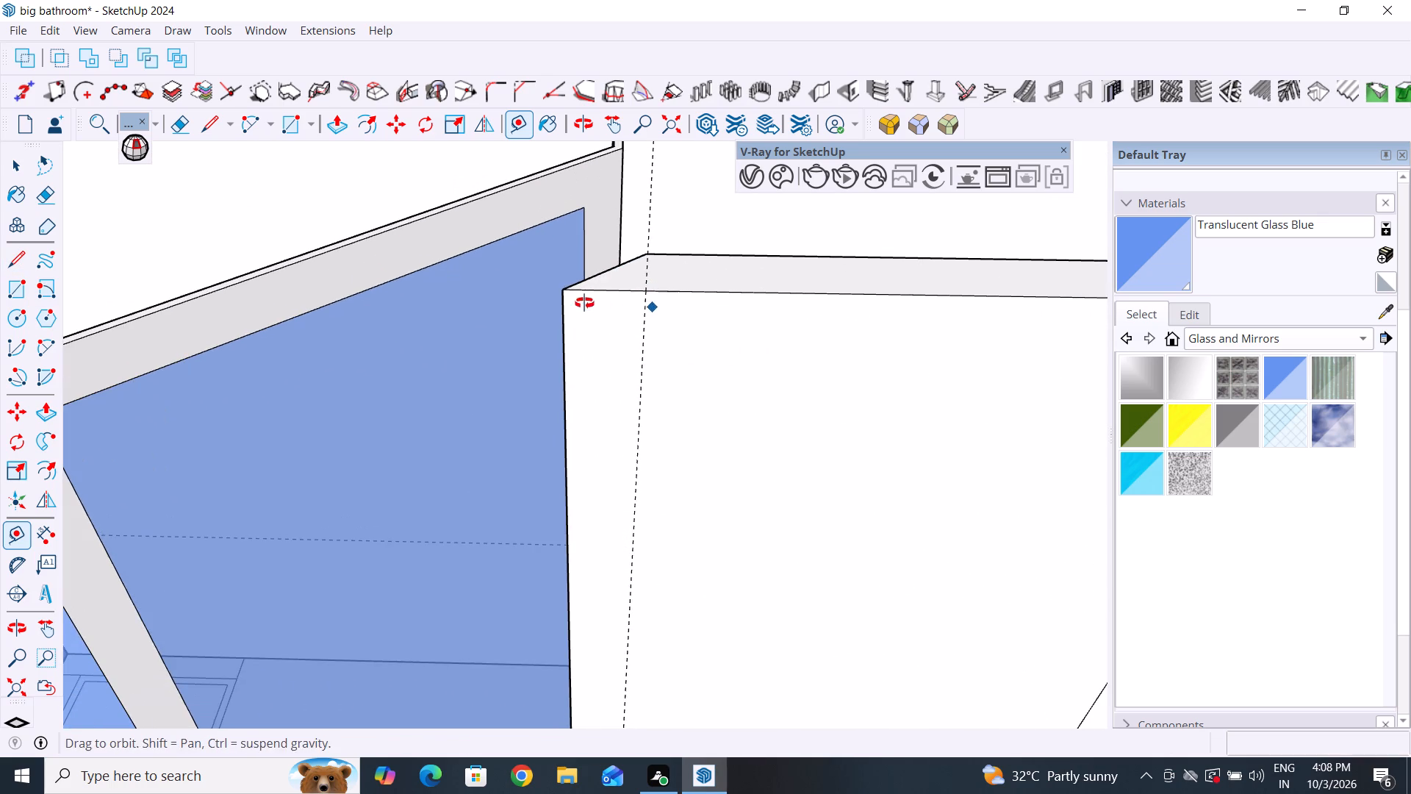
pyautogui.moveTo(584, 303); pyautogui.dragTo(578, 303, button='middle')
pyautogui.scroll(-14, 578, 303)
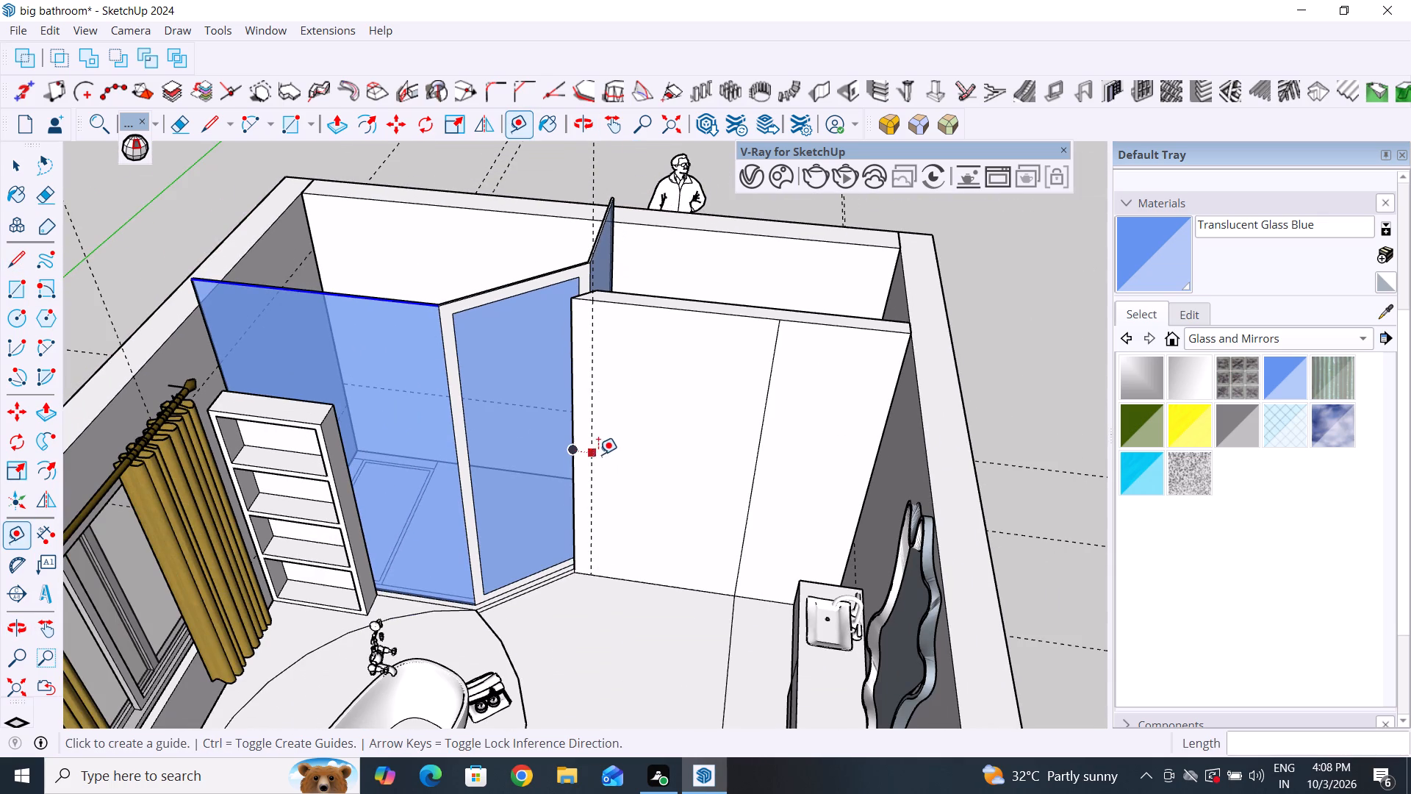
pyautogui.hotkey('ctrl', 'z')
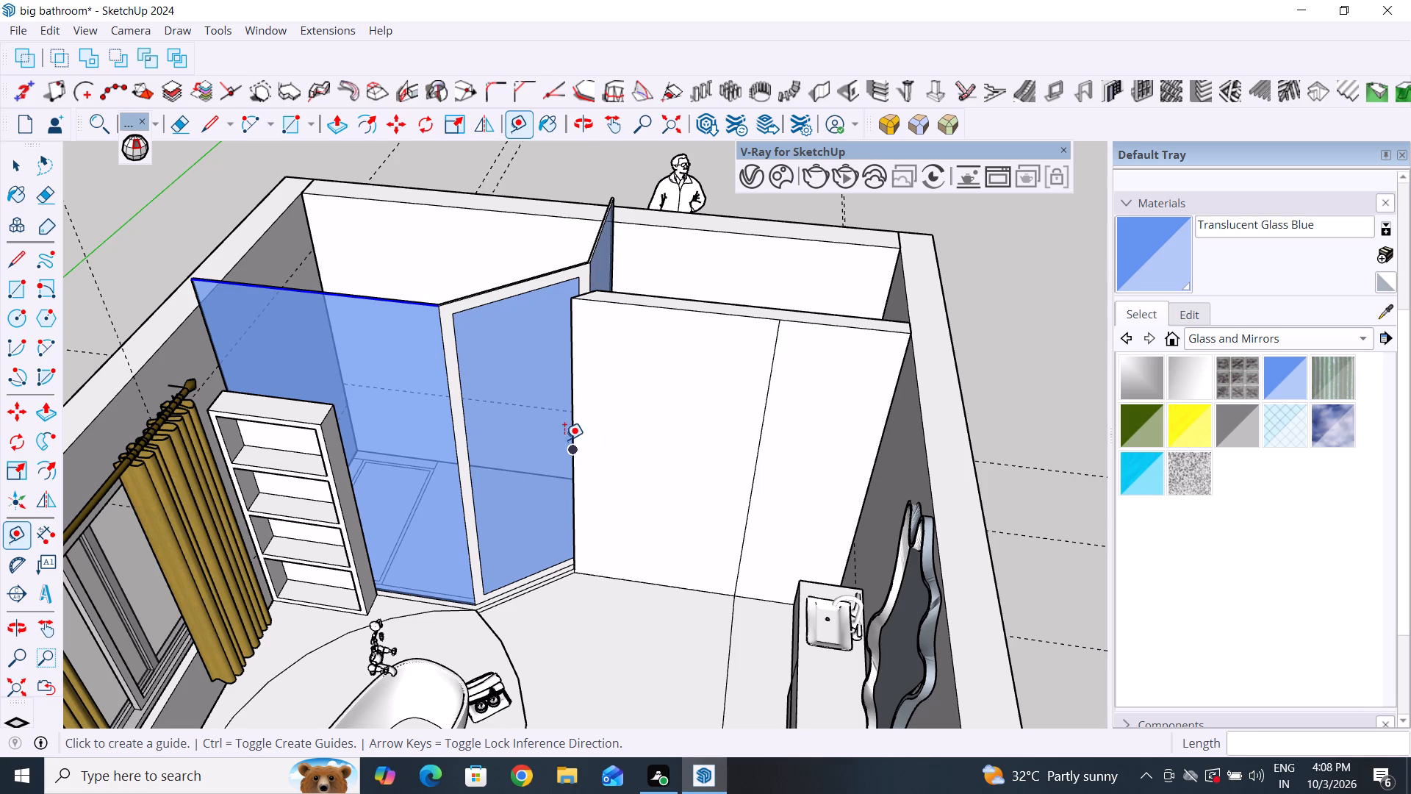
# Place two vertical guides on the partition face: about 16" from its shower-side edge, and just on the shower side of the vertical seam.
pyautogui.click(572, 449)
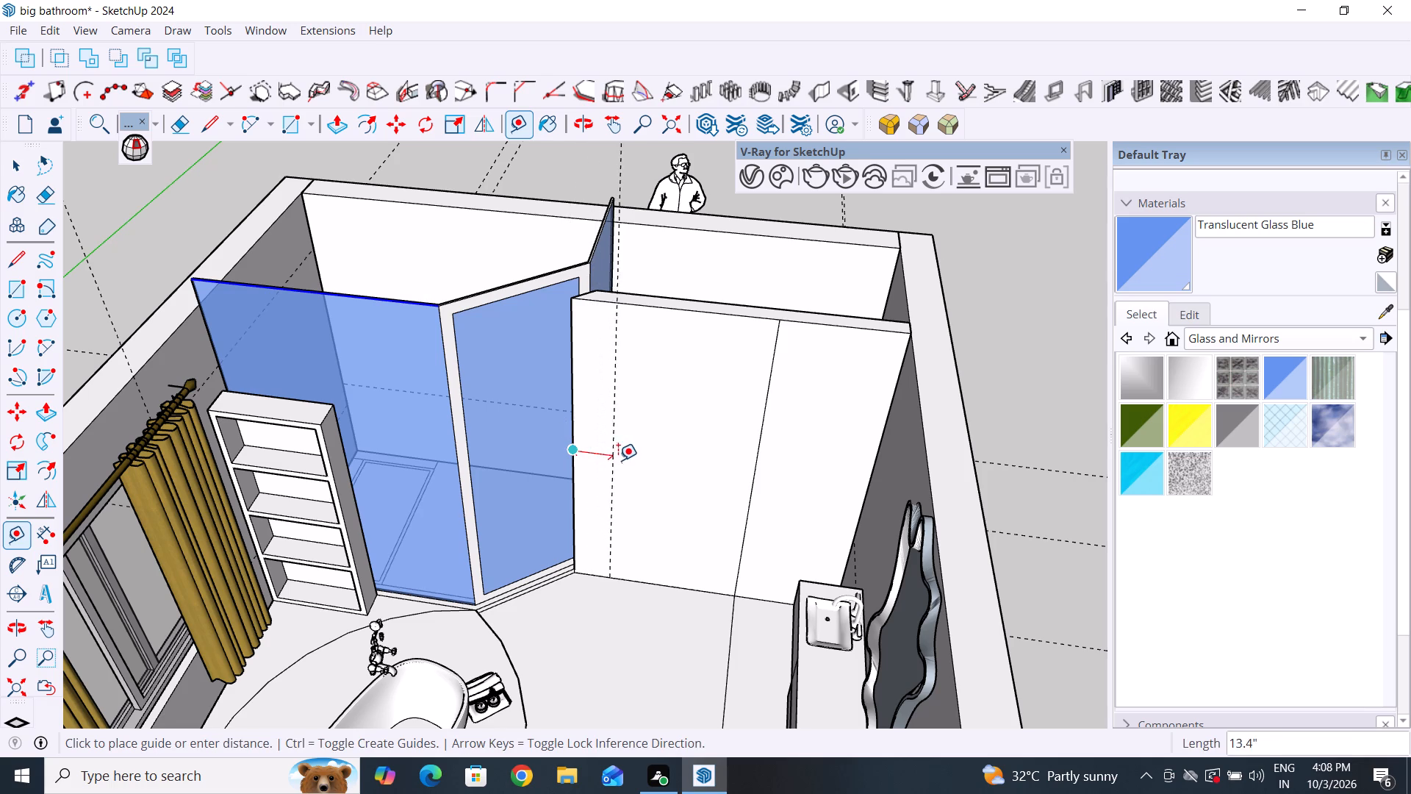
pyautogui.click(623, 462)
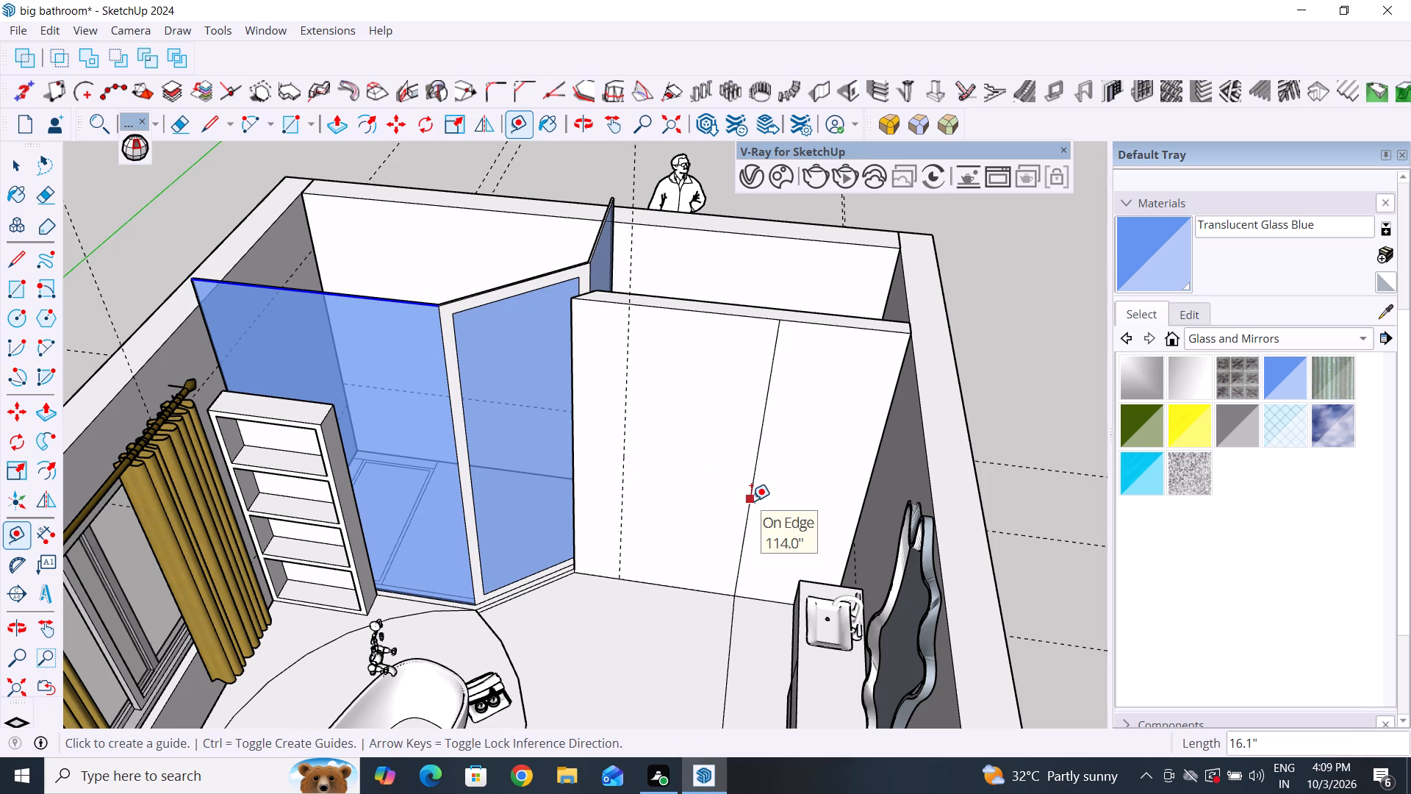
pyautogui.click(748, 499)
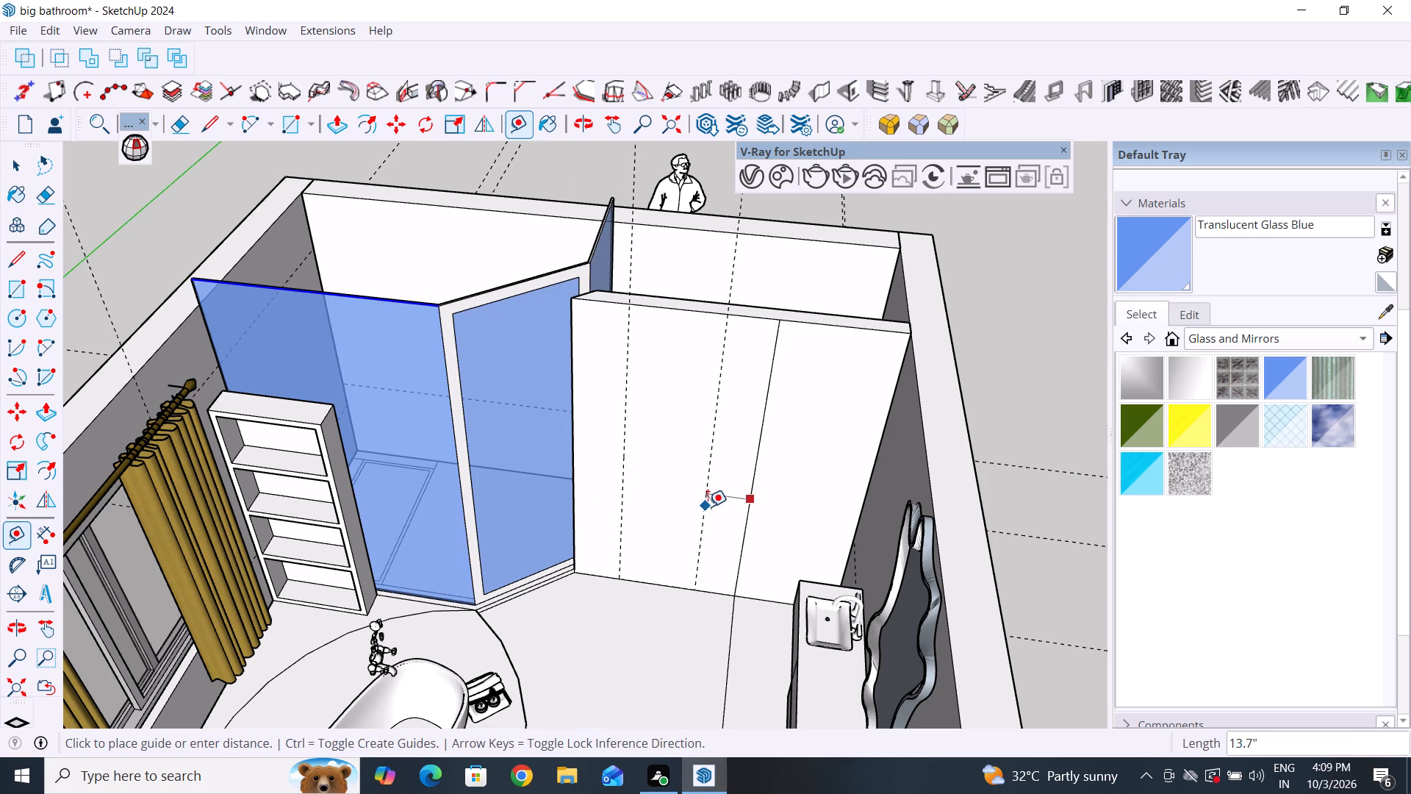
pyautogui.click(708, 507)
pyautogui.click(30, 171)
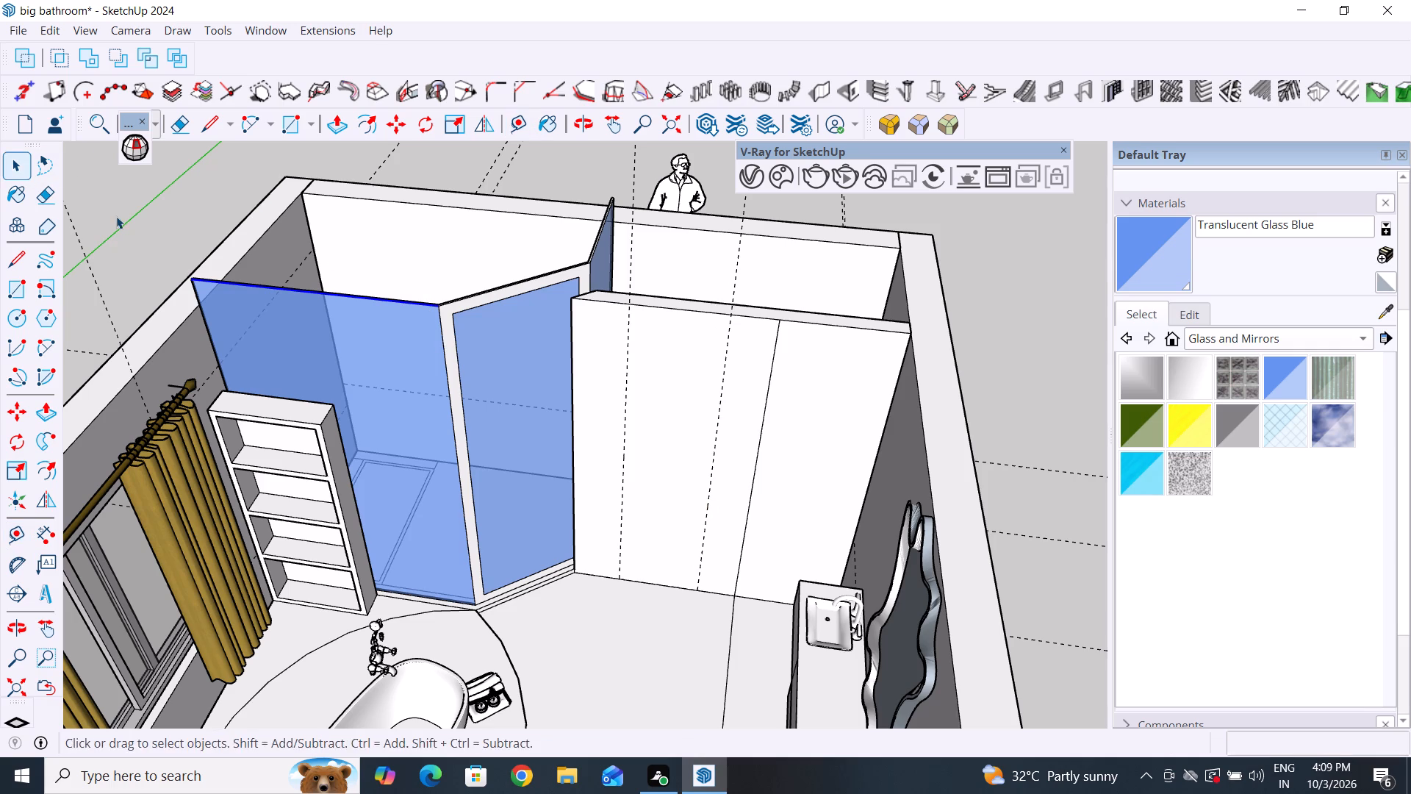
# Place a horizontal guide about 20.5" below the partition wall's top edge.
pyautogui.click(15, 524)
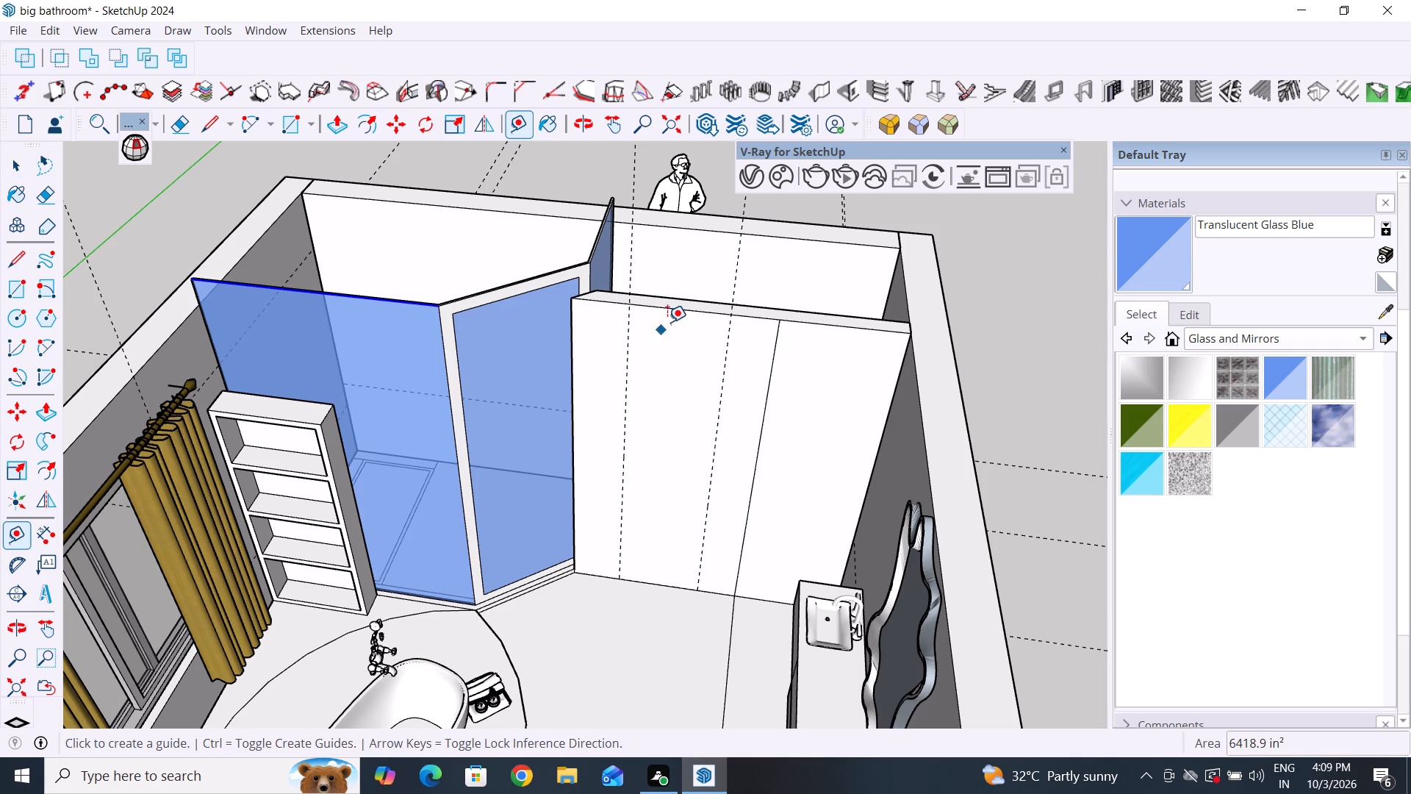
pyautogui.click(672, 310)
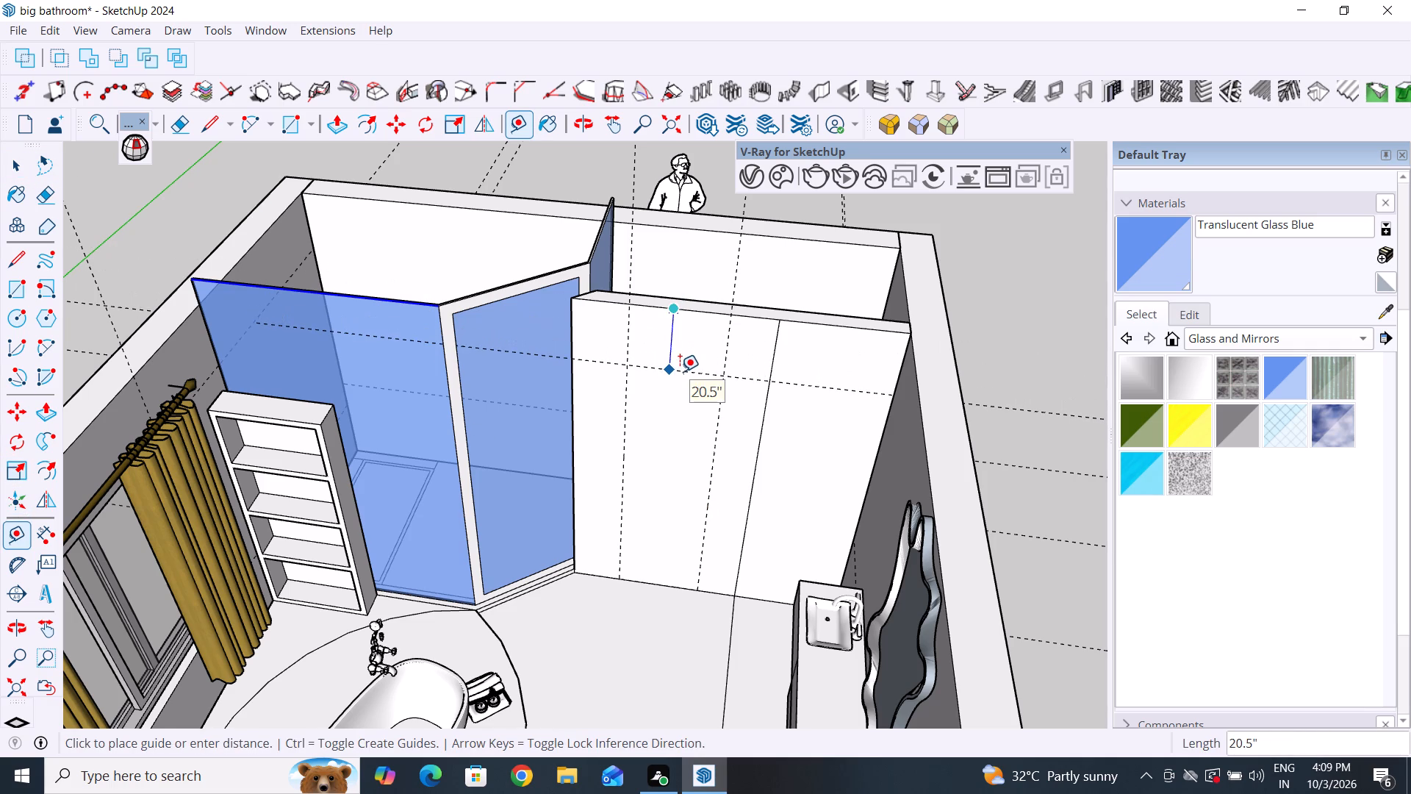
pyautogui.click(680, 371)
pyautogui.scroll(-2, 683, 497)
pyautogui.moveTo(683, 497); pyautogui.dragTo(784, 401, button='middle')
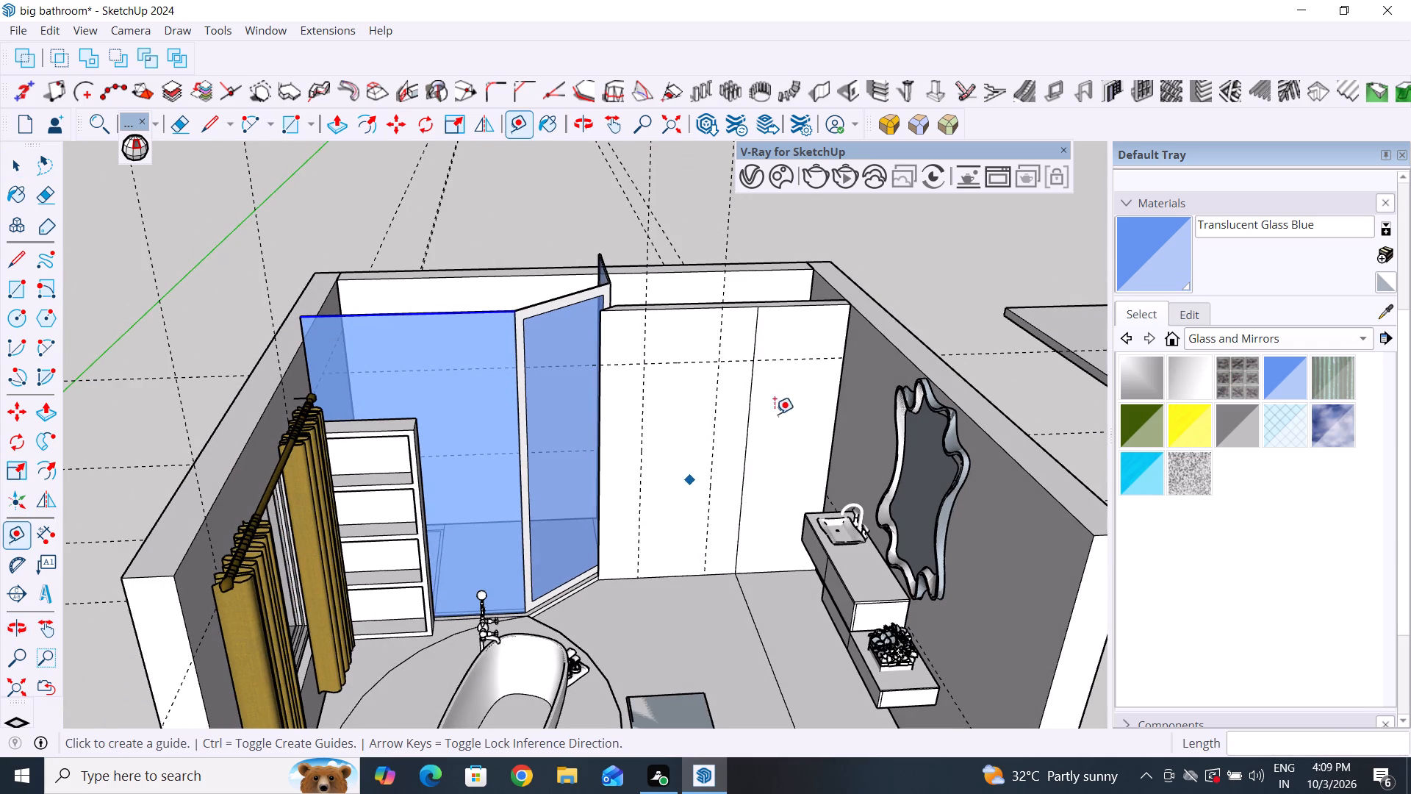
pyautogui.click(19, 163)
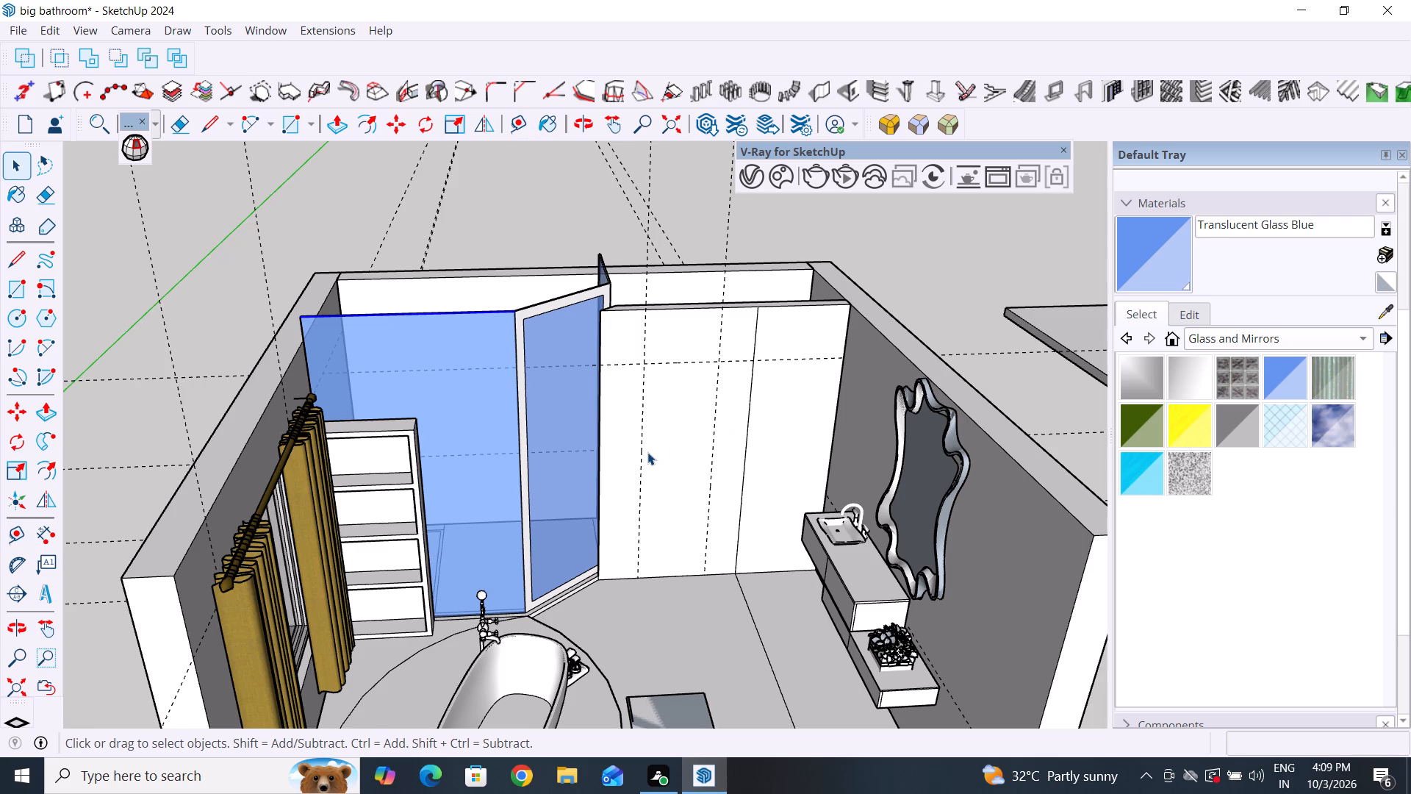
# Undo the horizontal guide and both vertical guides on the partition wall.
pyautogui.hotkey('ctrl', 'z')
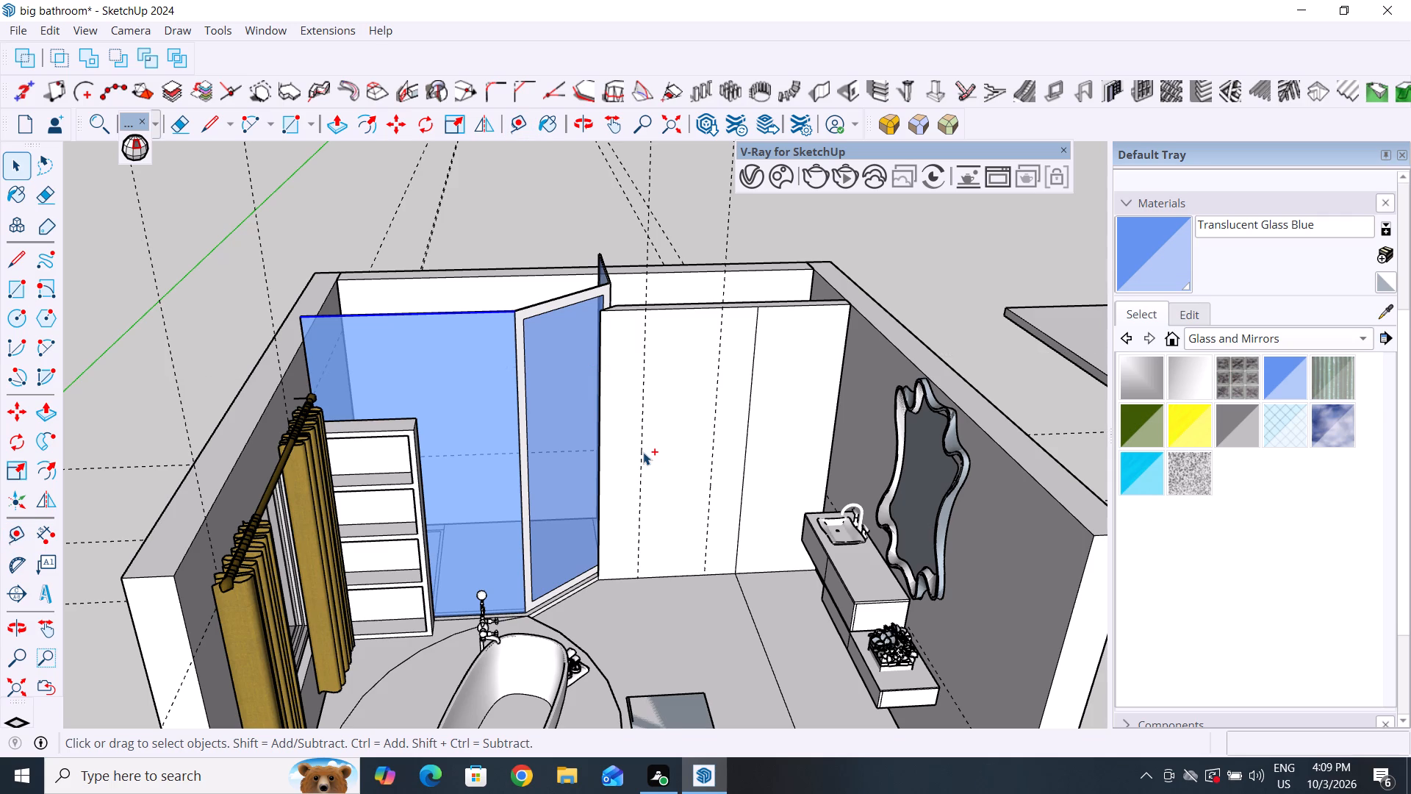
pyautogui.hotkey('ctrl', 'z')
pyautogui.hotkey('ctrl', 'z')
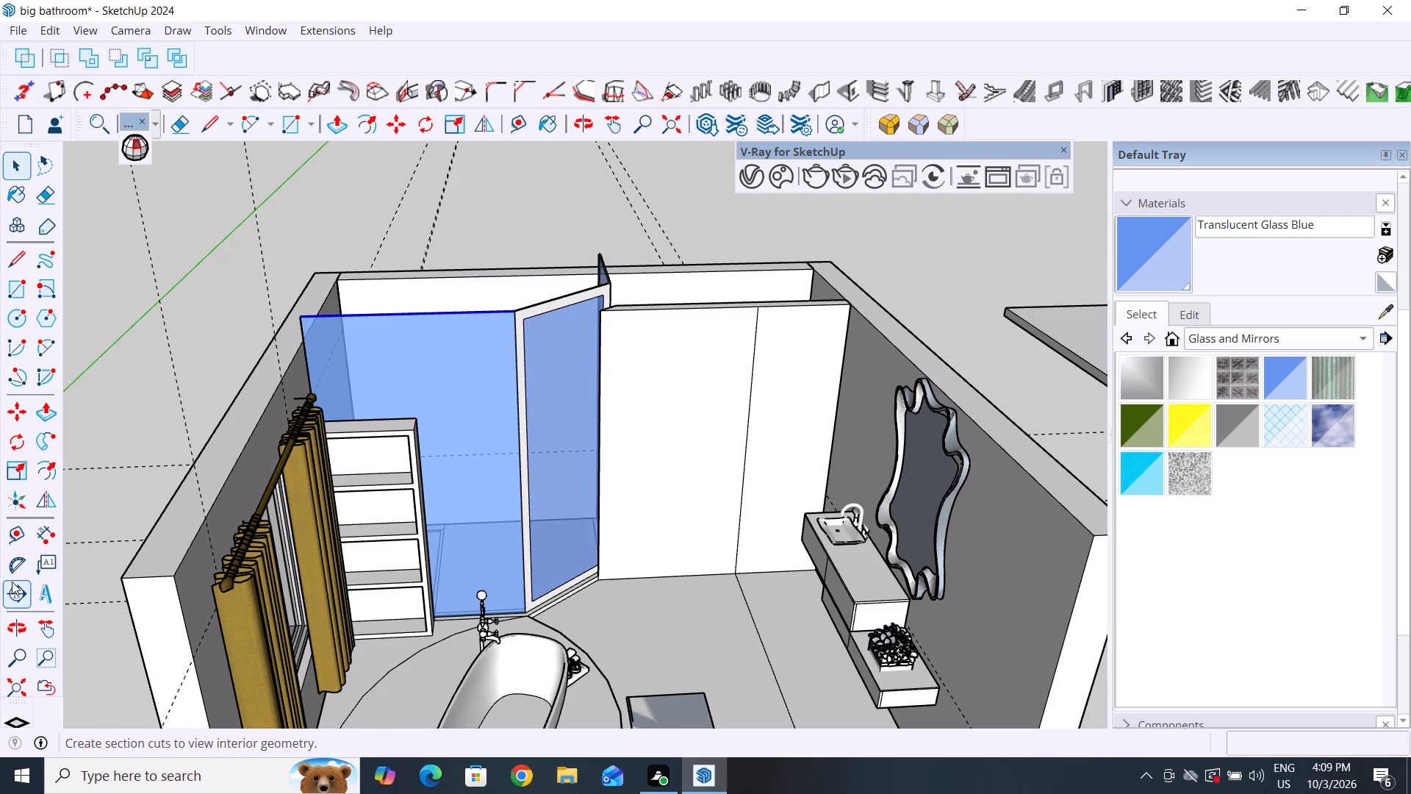
# Place guides on the partition face: vertical about 15" from the shower-side edge and 8.7" from the seam, horizontal 21.9" below the top.
pyautogui.click(20, 538)
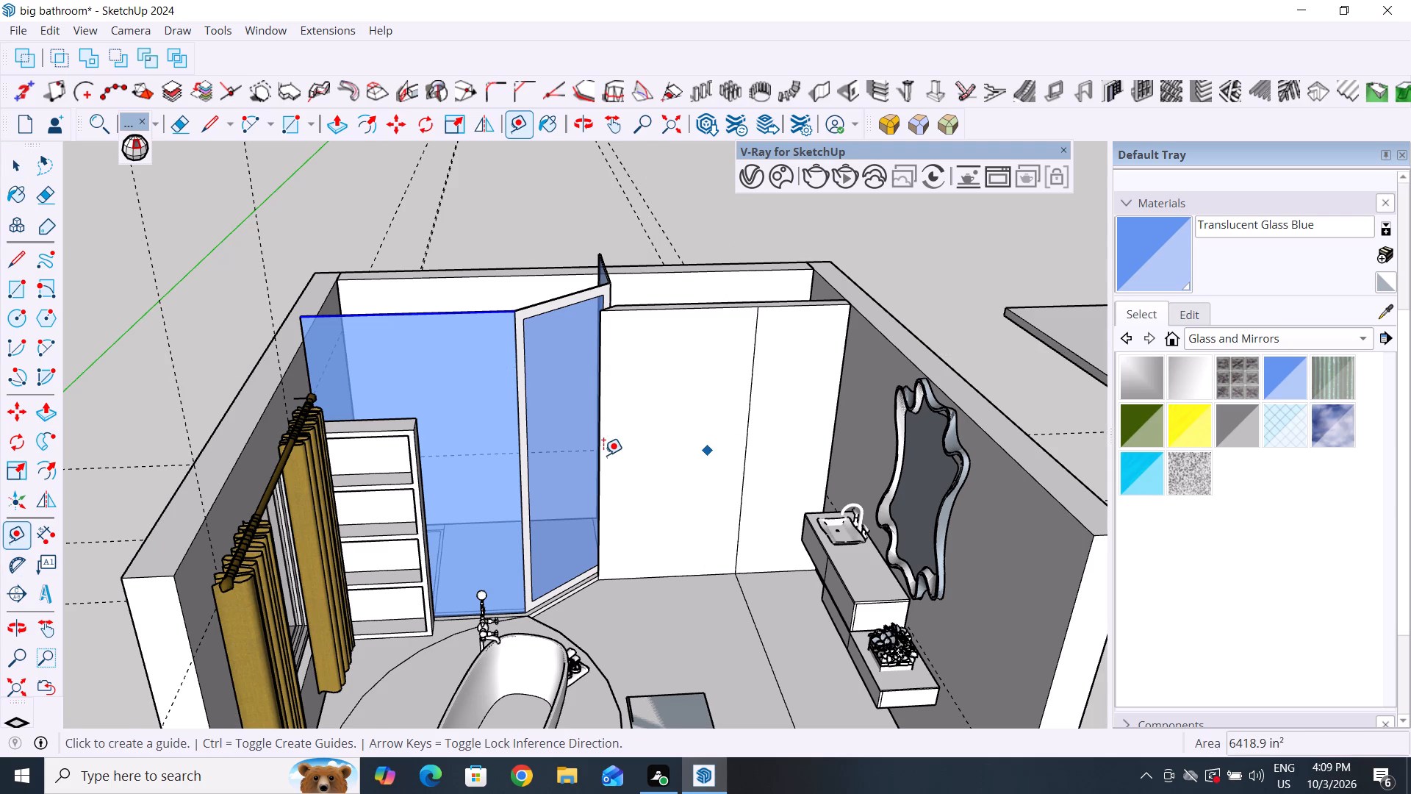
pyautogui.click(596, 456)
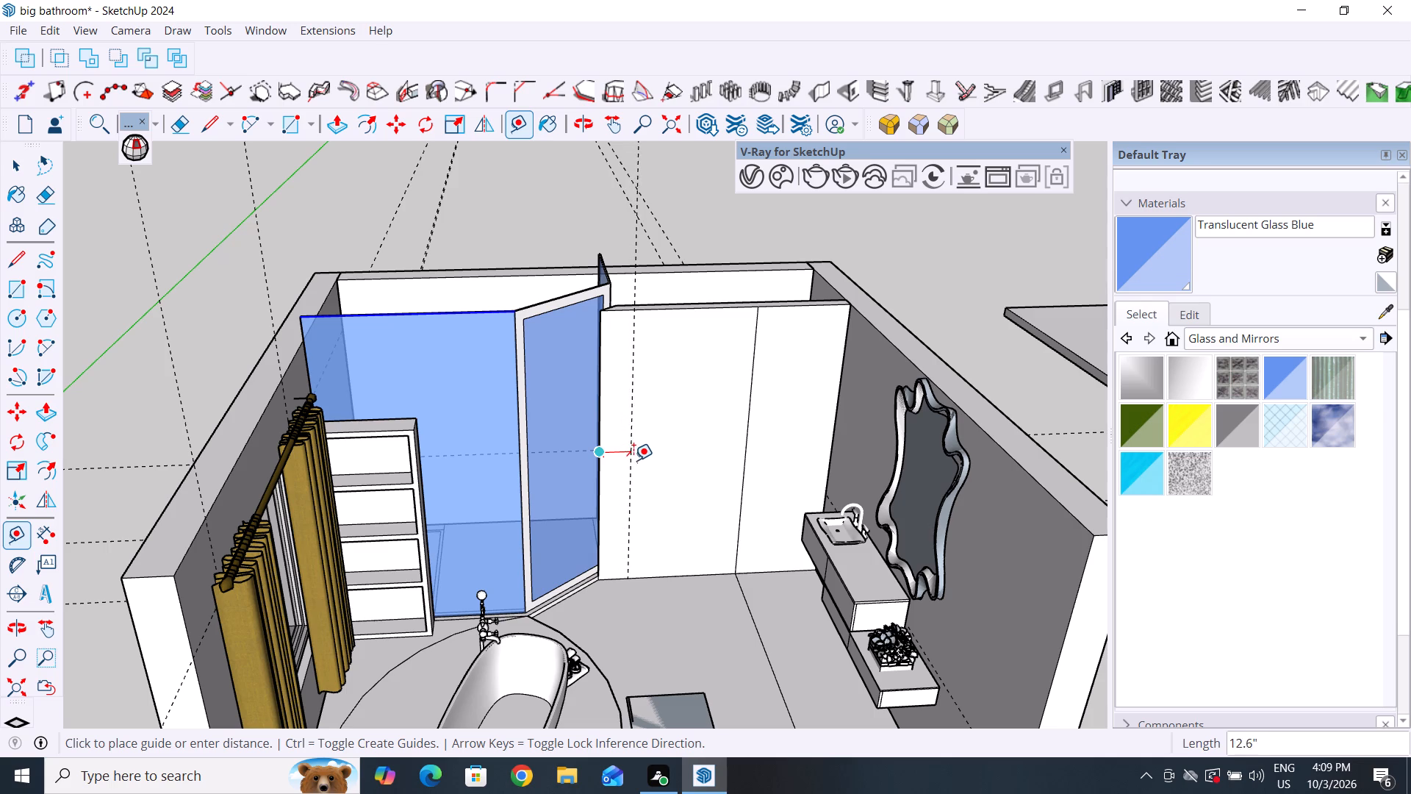
pyautogui.click(639, 462)
pyautogui.click(744, 447)
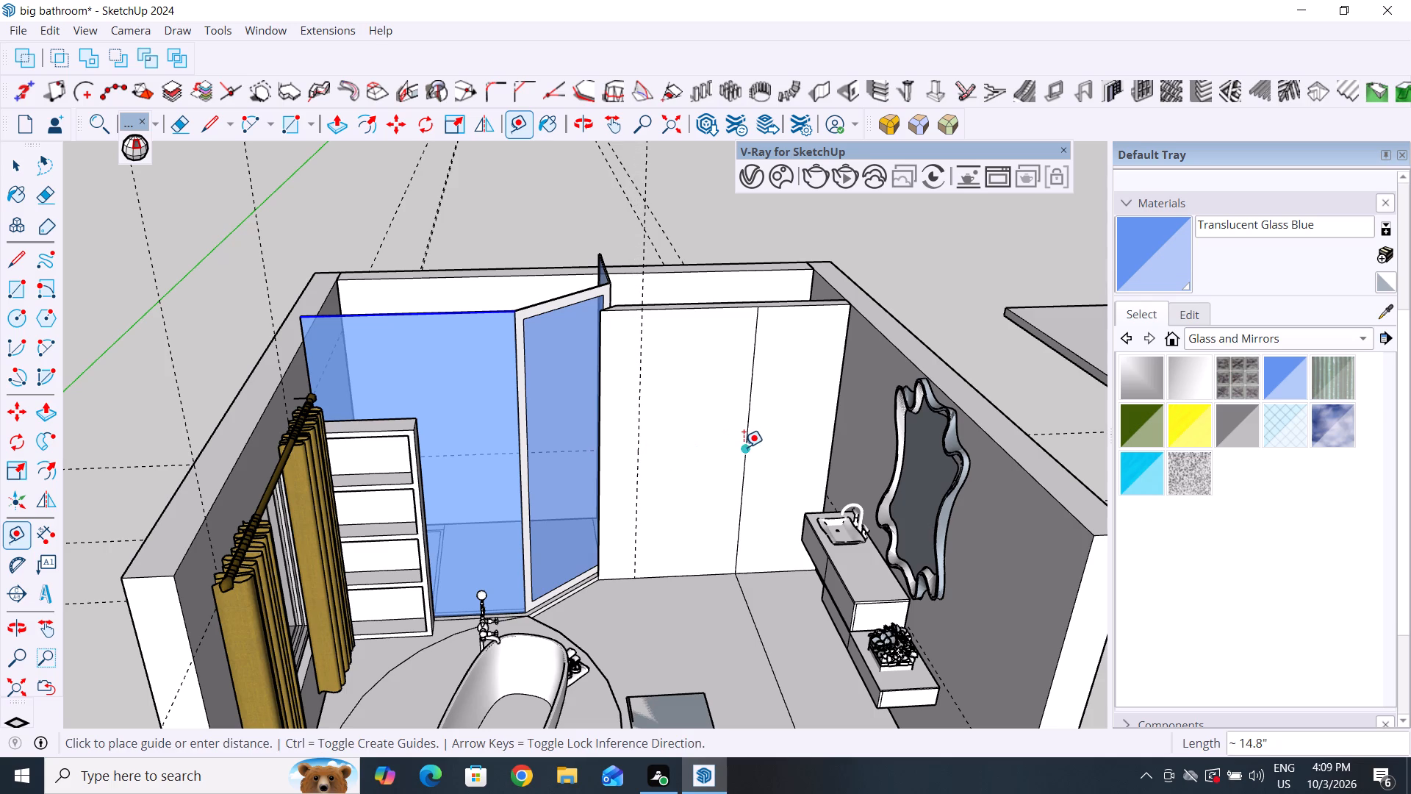
pyautogui.click(724, 443)
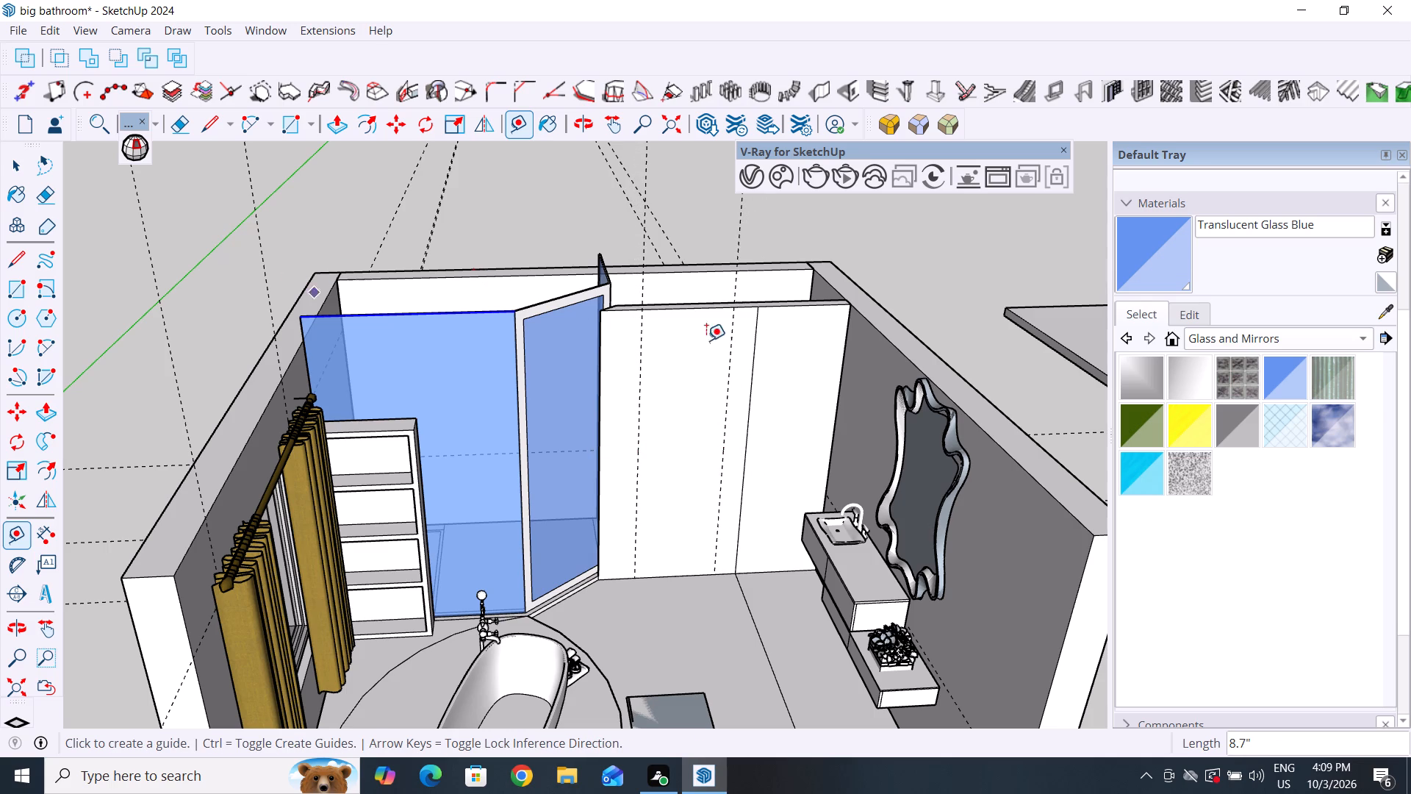
pyautogui.click(674, 310)
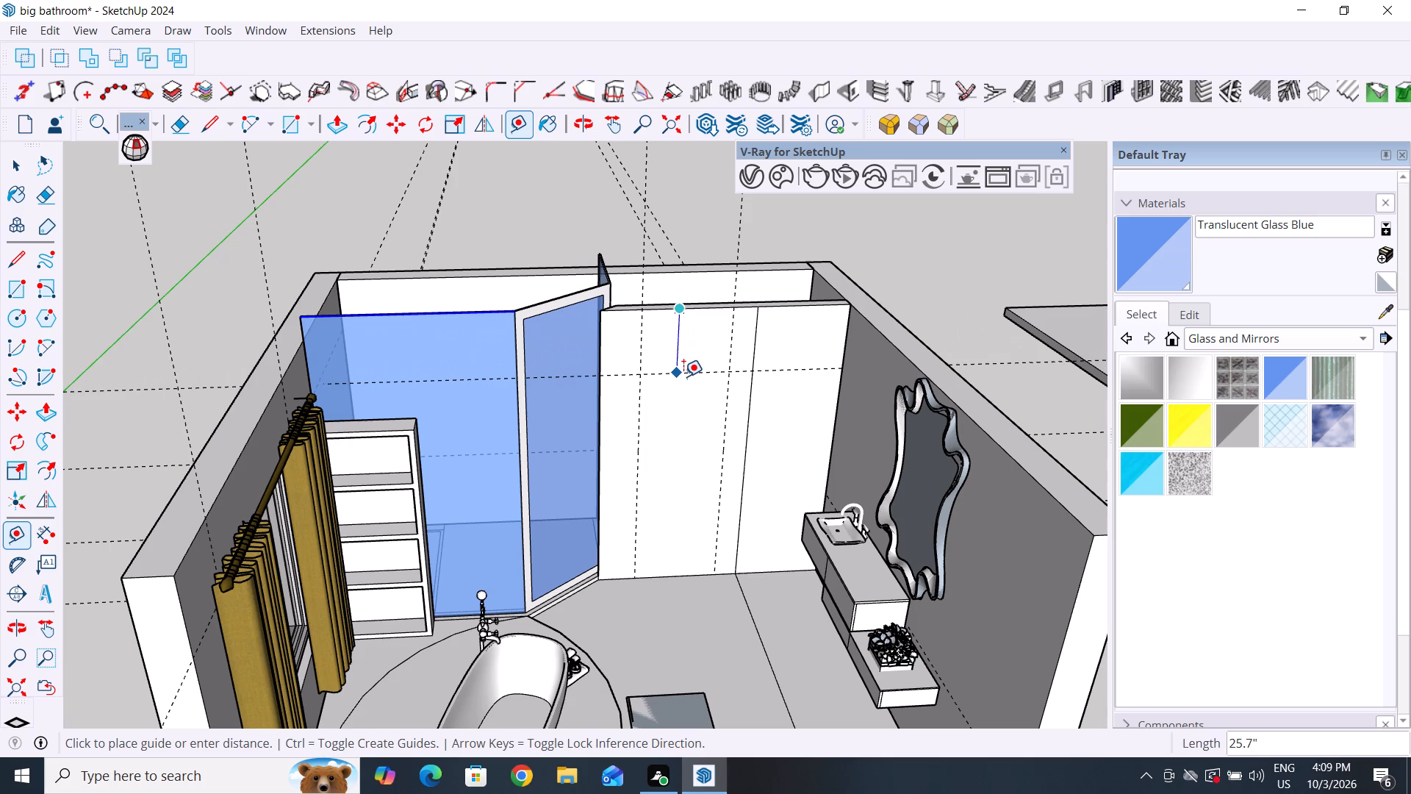
pyautogui.click(685, 367)
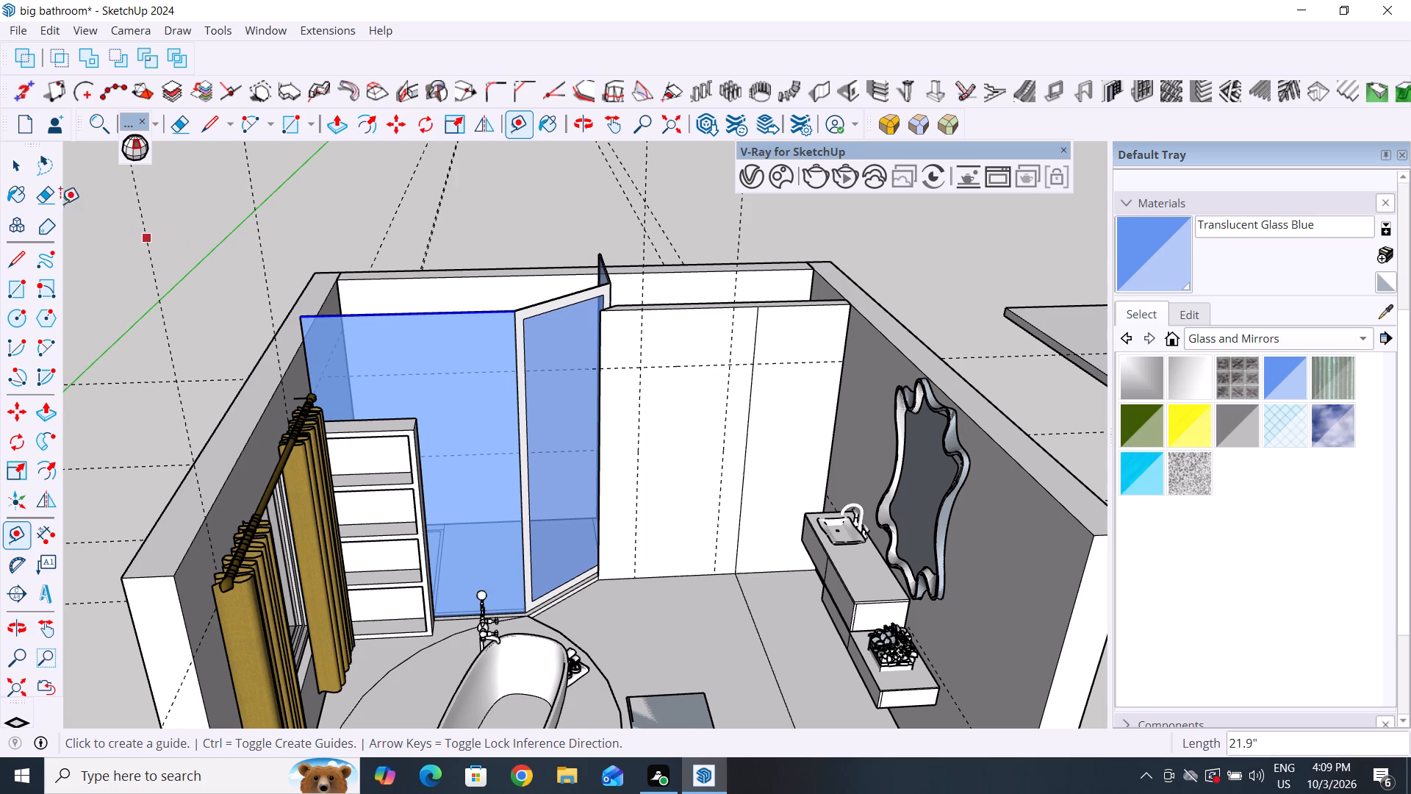
# Draw a half-circle arc with a bulge of about 15.9" between the two guide intersections on the partition face.
pyautogui.click(18, 166)
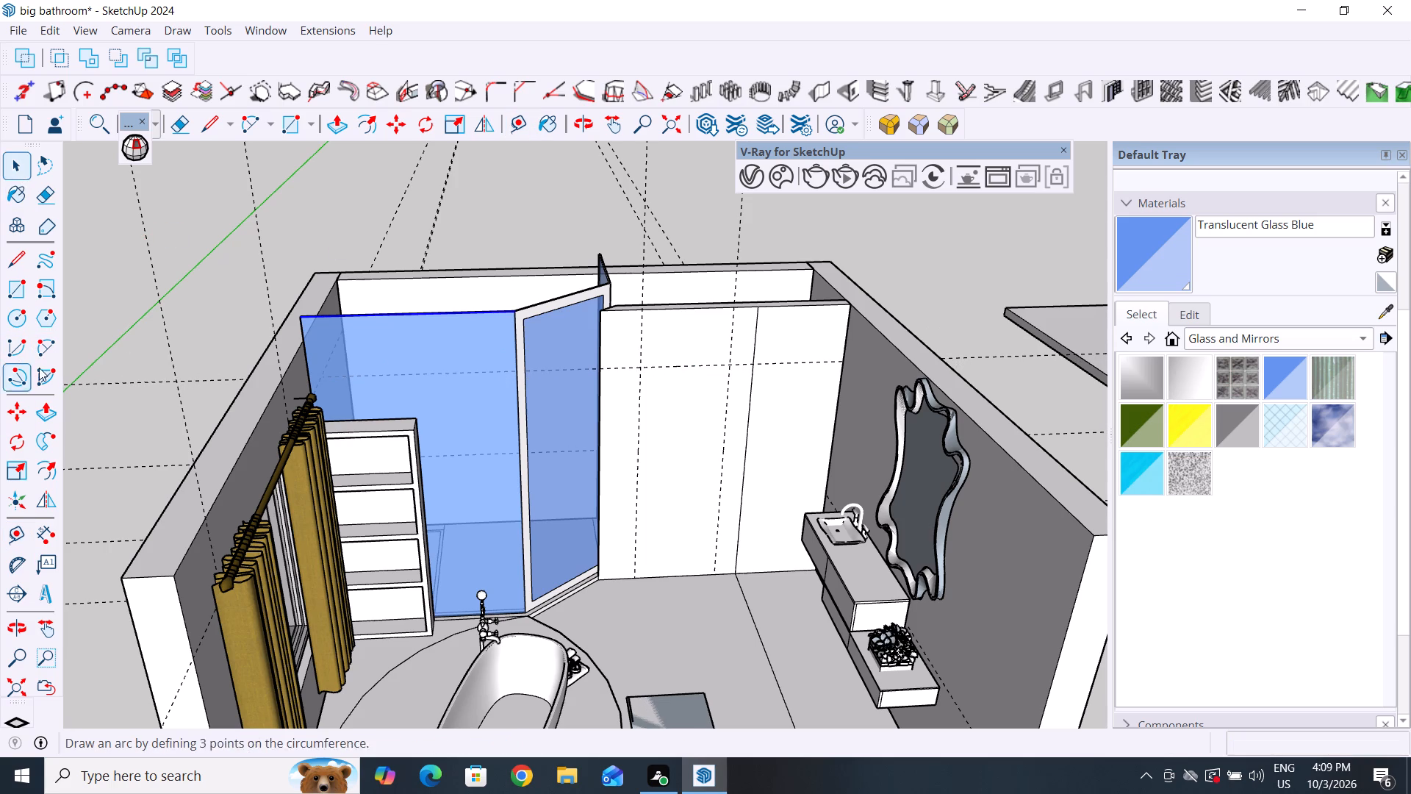
pyautogui.click(40, 354)
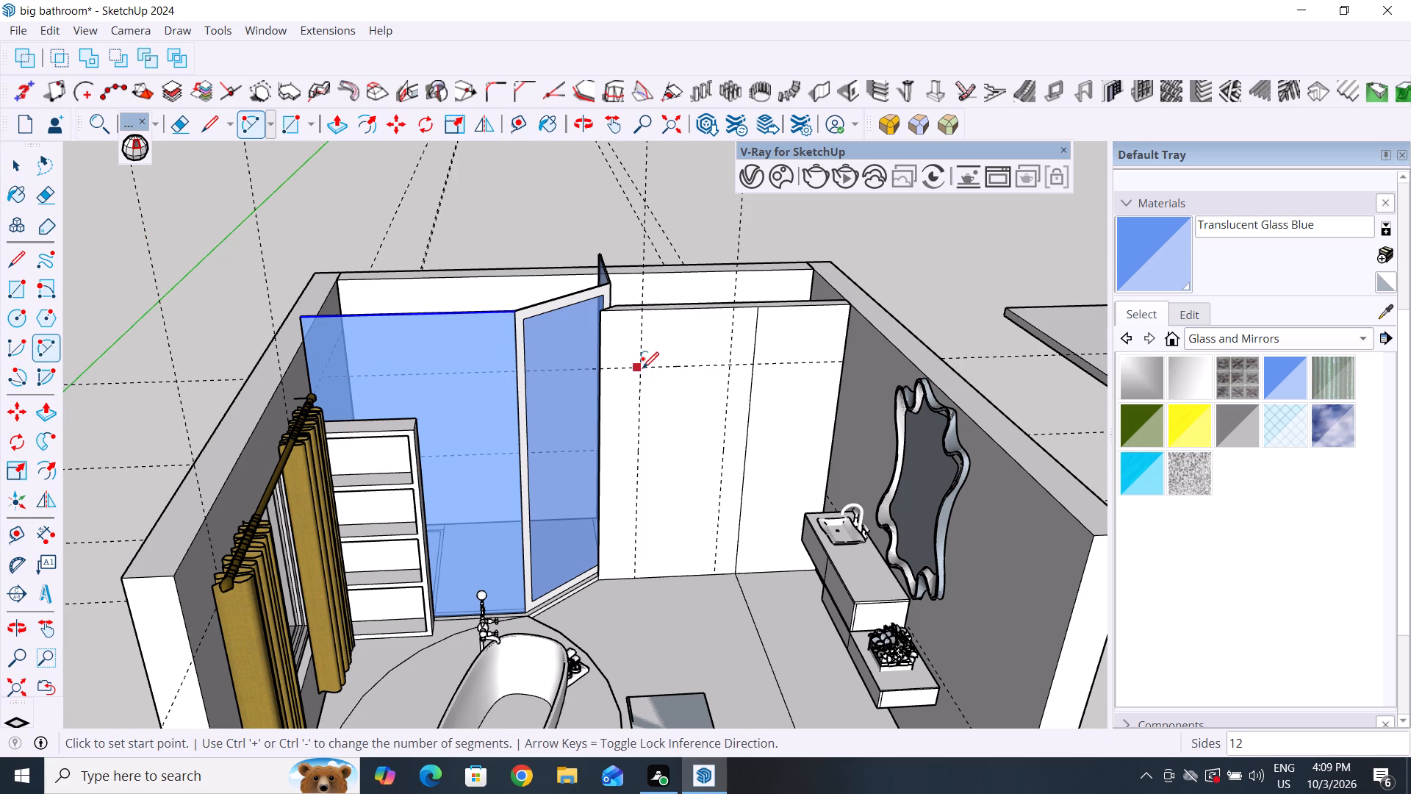
pyautogui.click(642, 368)
pyautogui.click(728, 362)
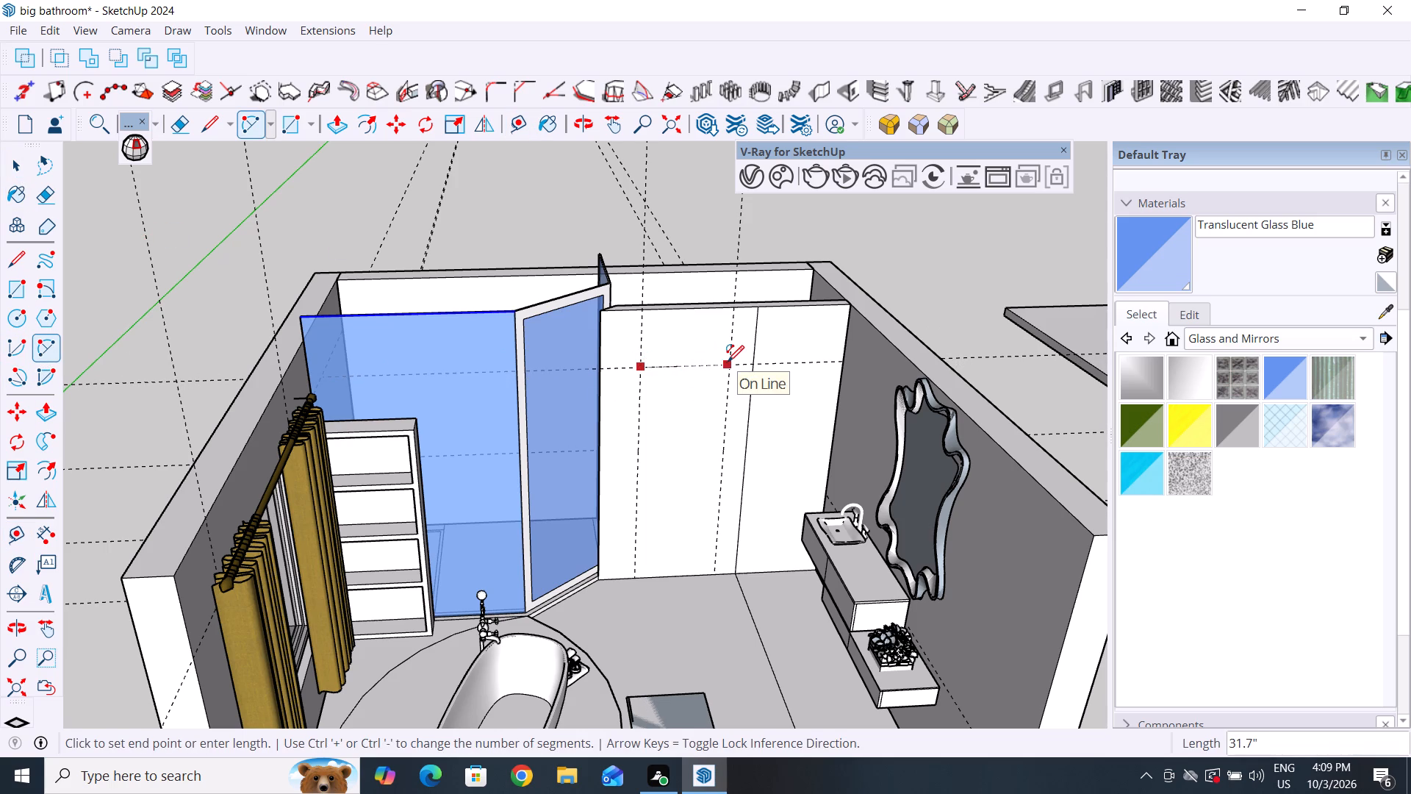
pyautogui.click(694, 326)
pyautogui.click(18, 165)
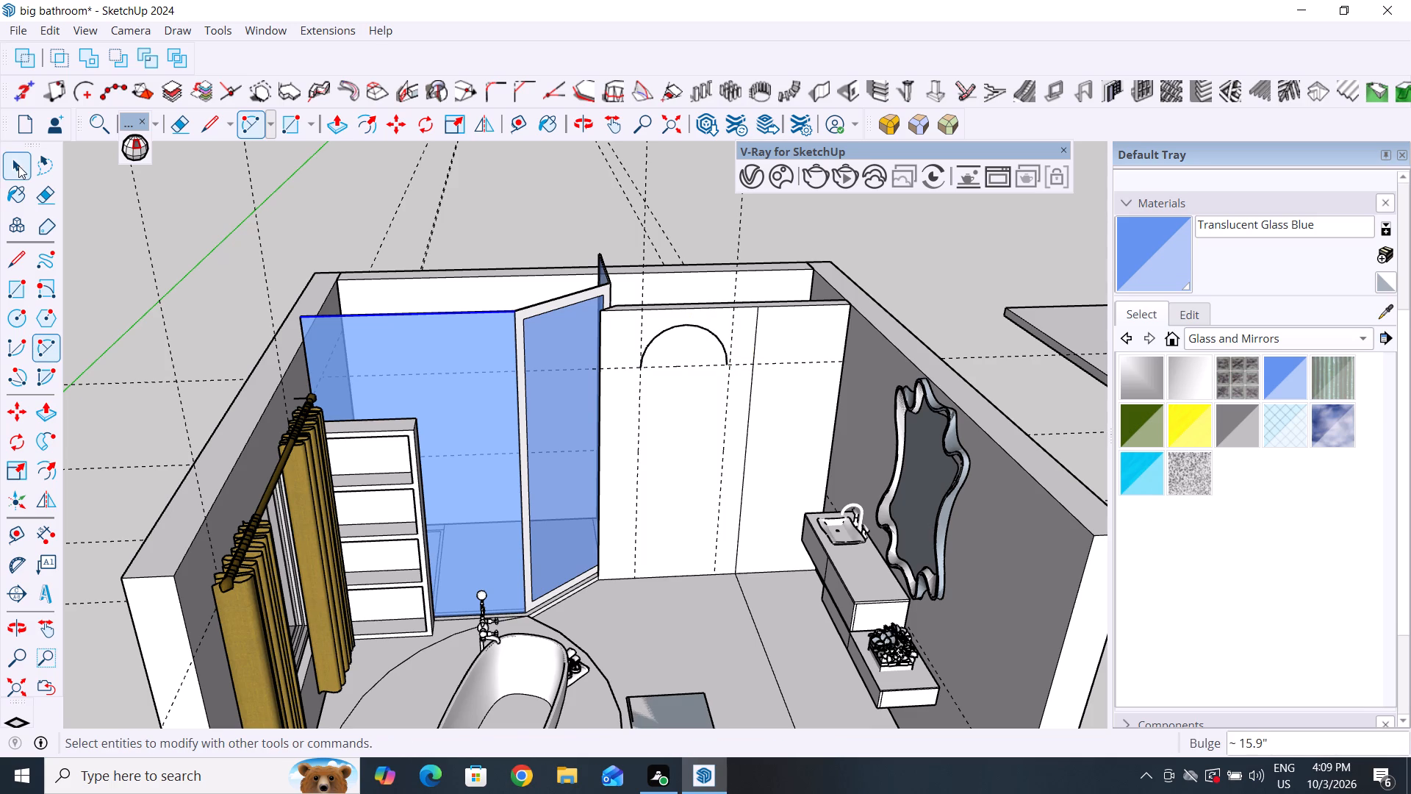
# Draw two vertical lines about 92.1" long between the arc's ends and the floor edge to complete the arch's sides.
pyautogui.click(20, 262)
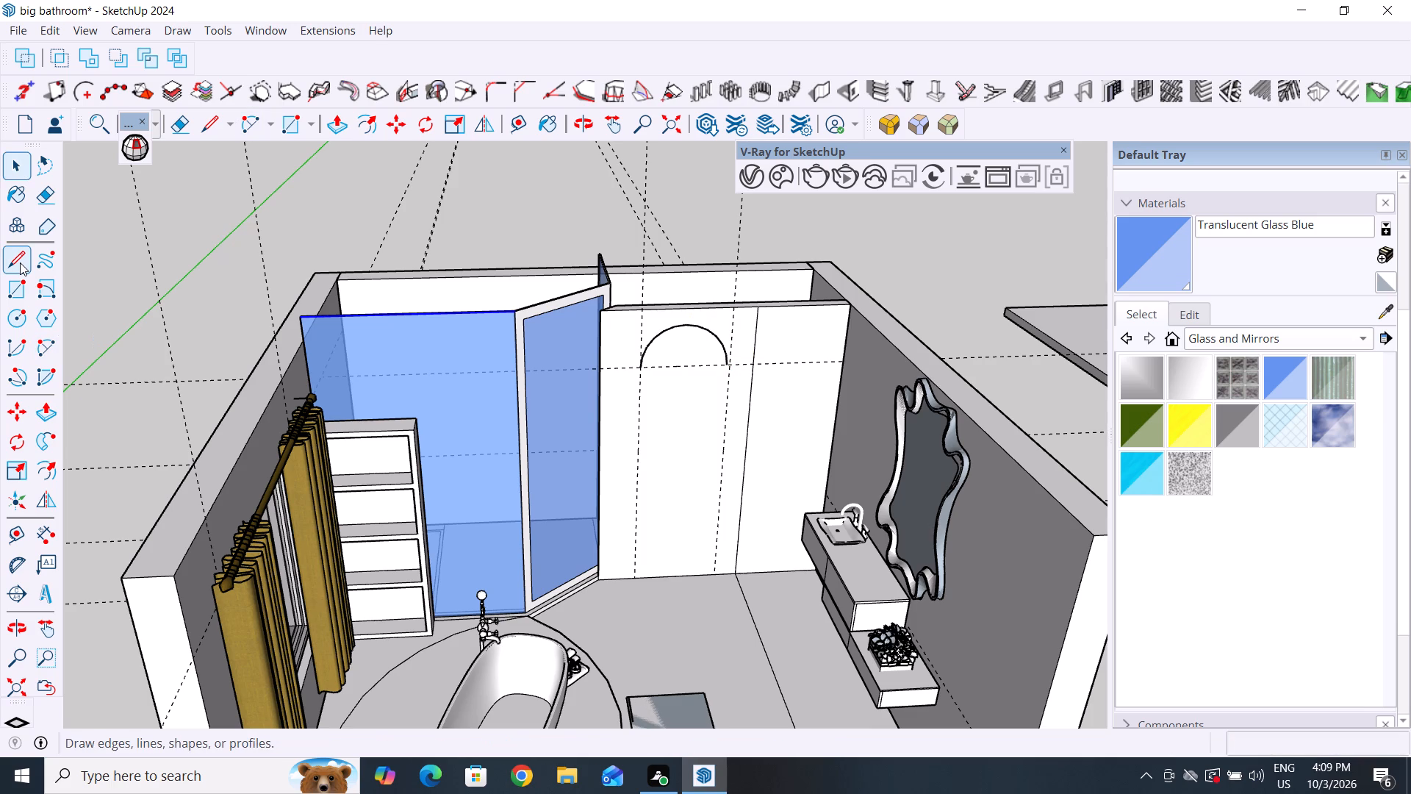
pyautogui.click(634, 579)
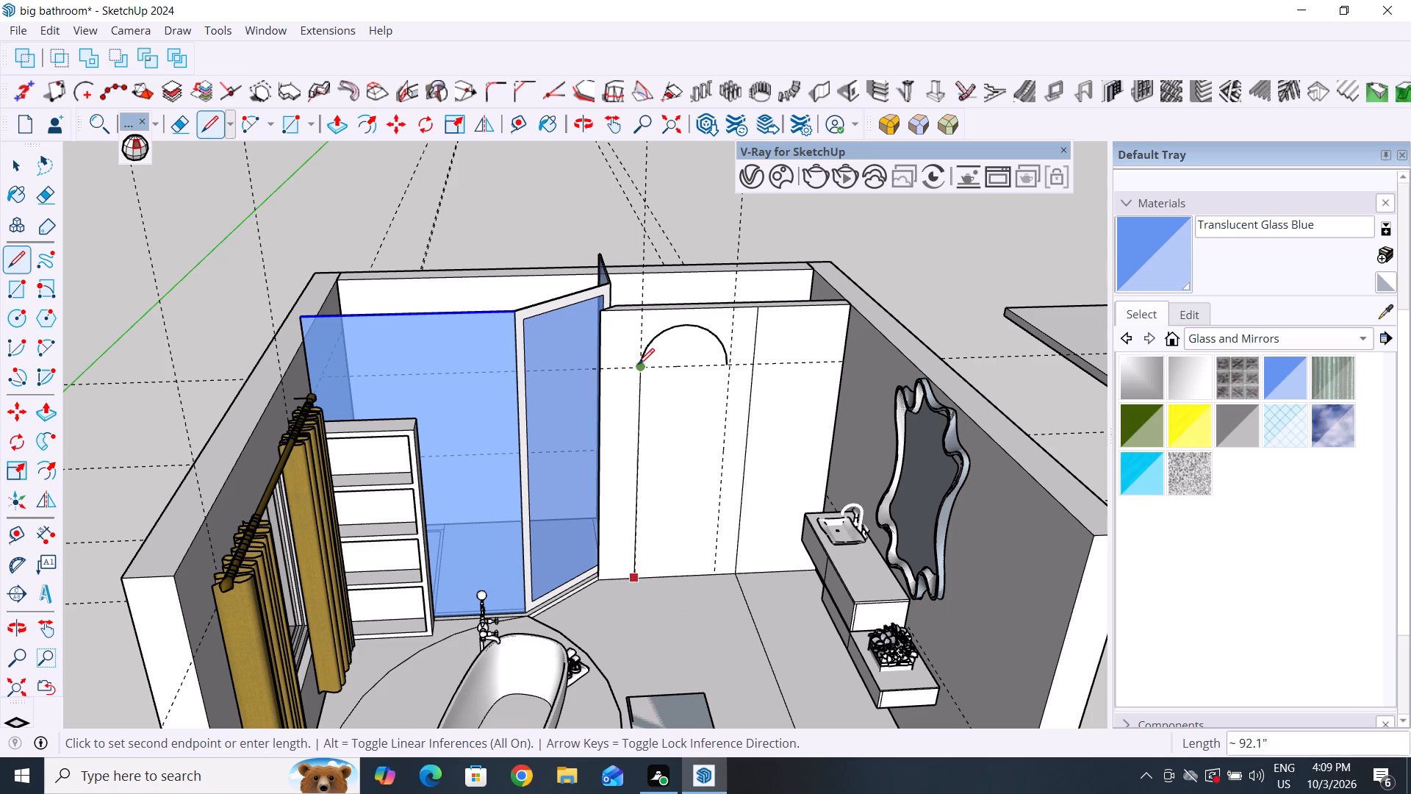
pyautogui.click(641, 365)
pyautogui.press('space')
pyautogui.moveTo(699, 496); pyautogui.dragTo(726, 509, button='middle')
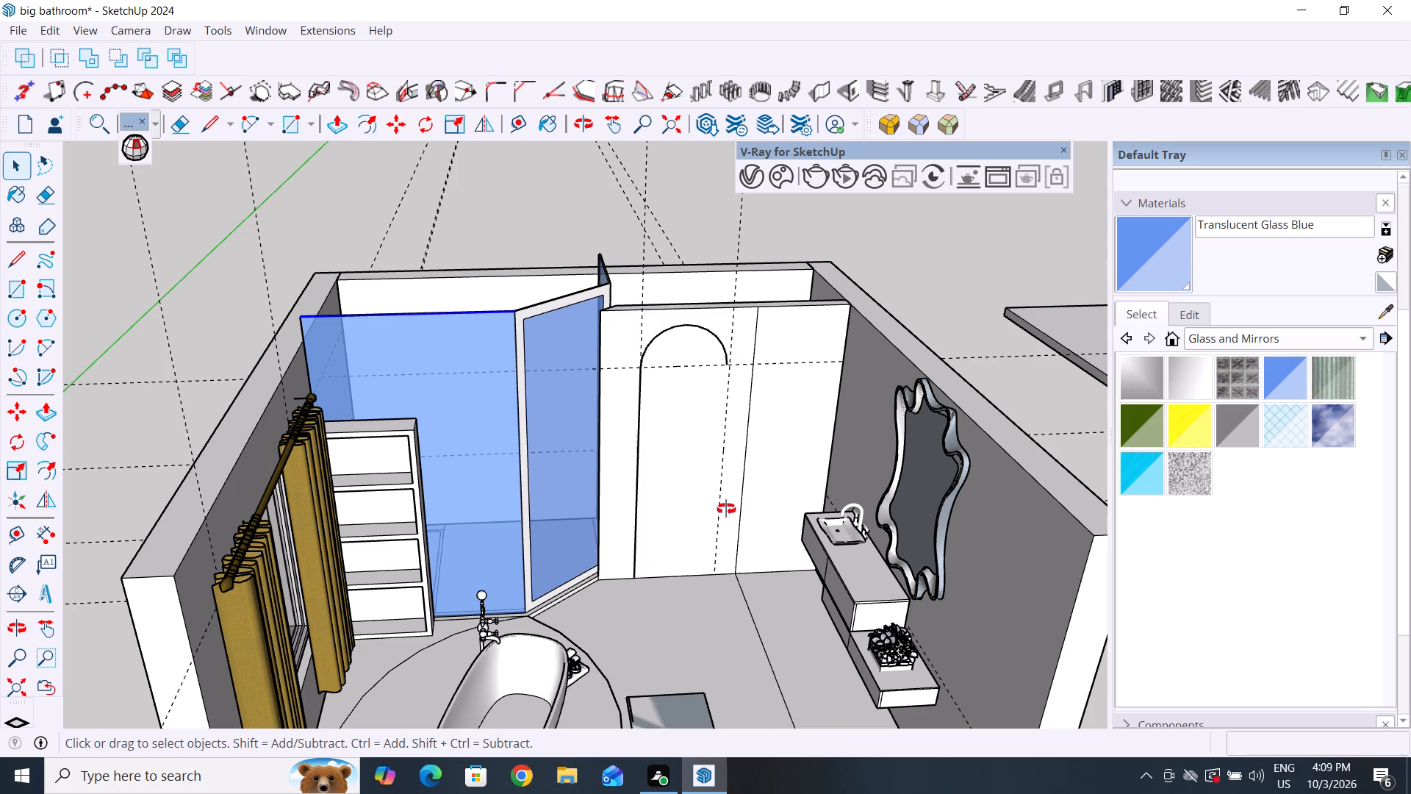
pyautogui.moveTo(726, 509); pyautogui.dragTo(742, 509, button='middle')
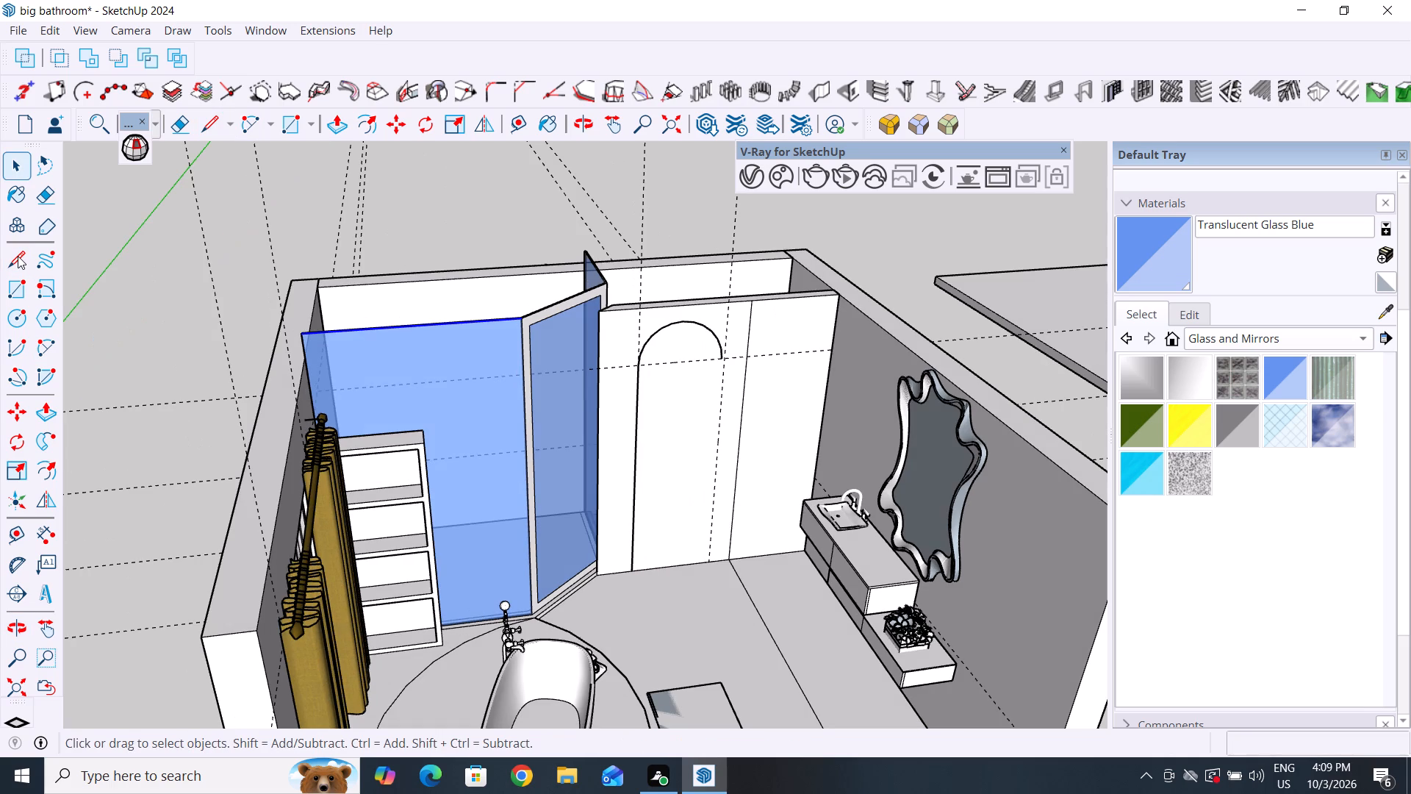
pyautogui.click(18, 256)
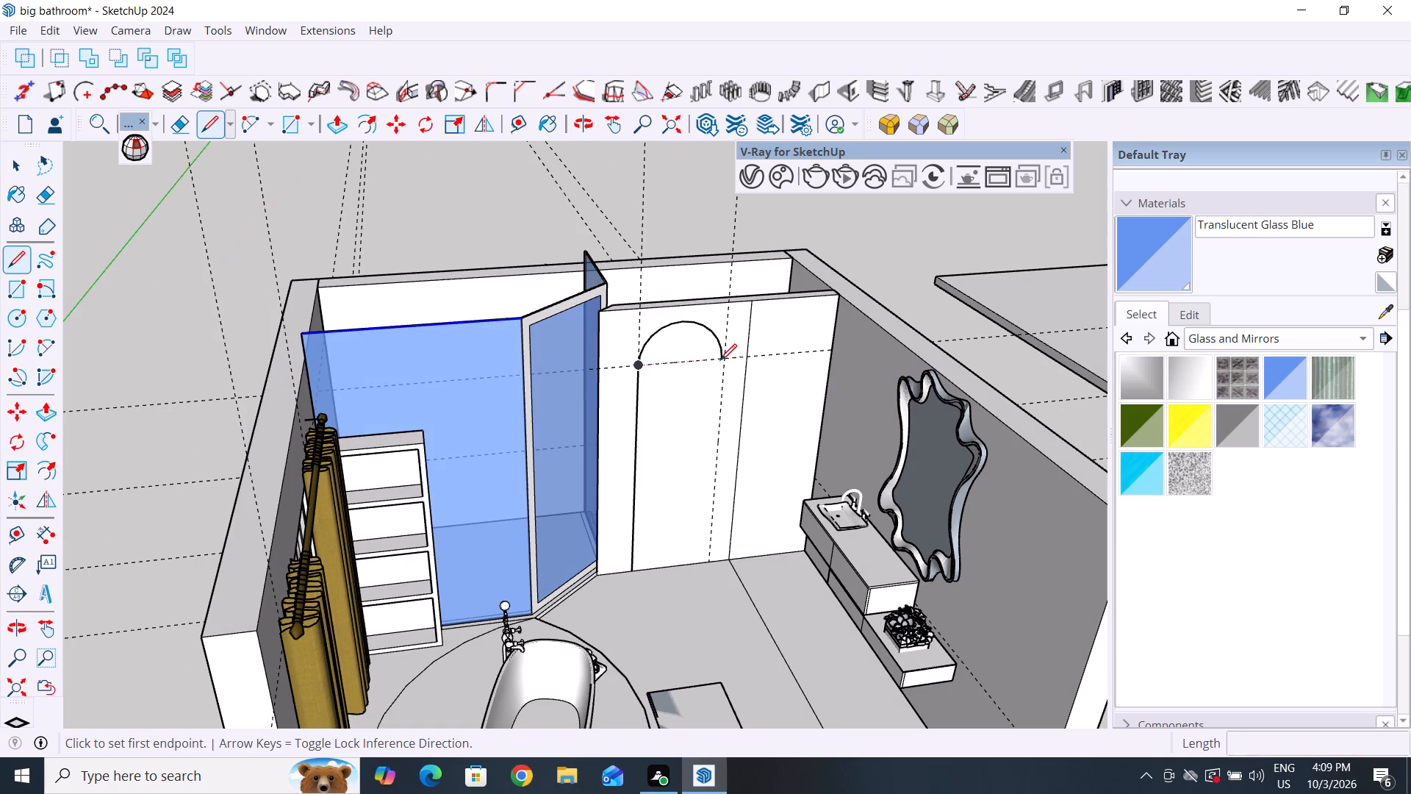
pyautogui.click(720, 360)
pyautogui.click(706, 565)
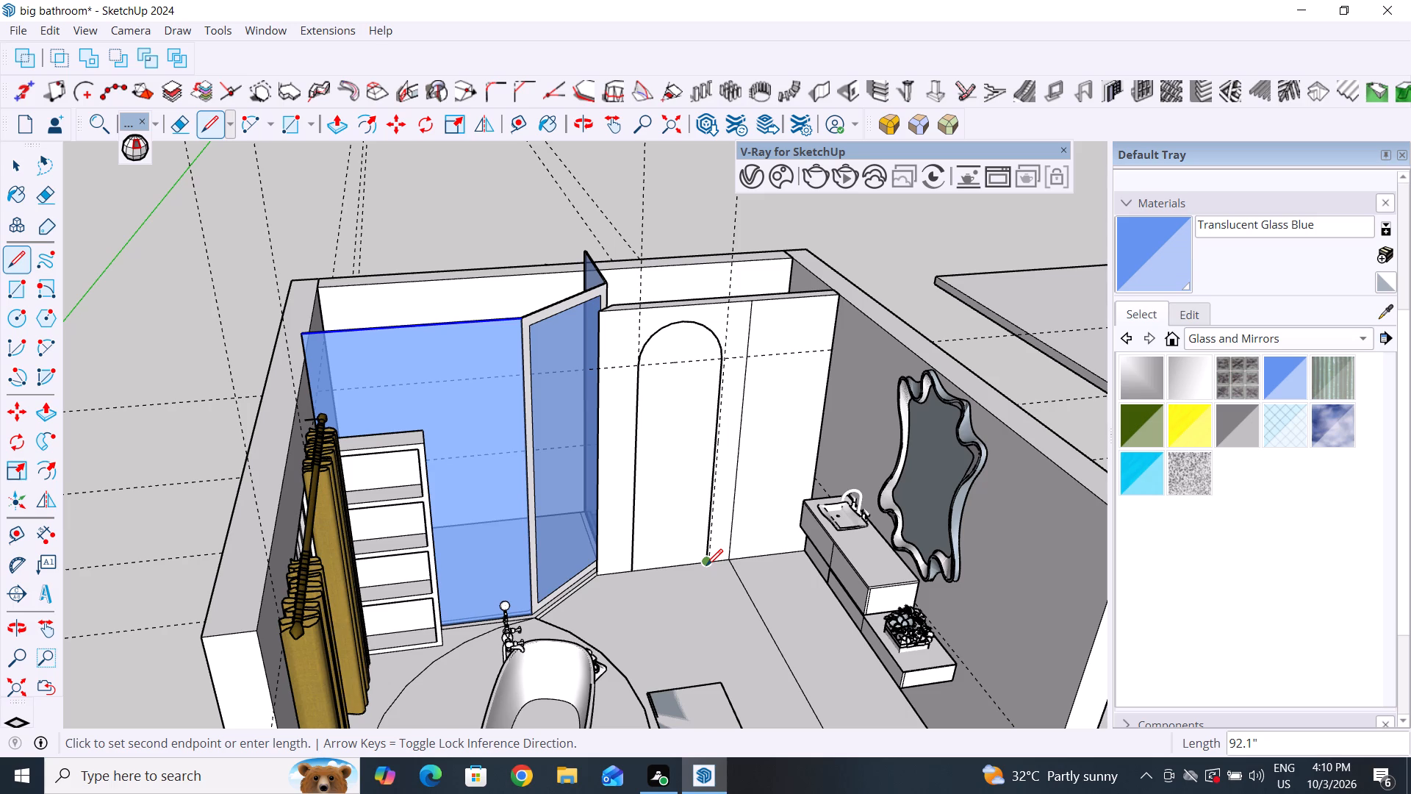
pyautogui.click(21, 167)
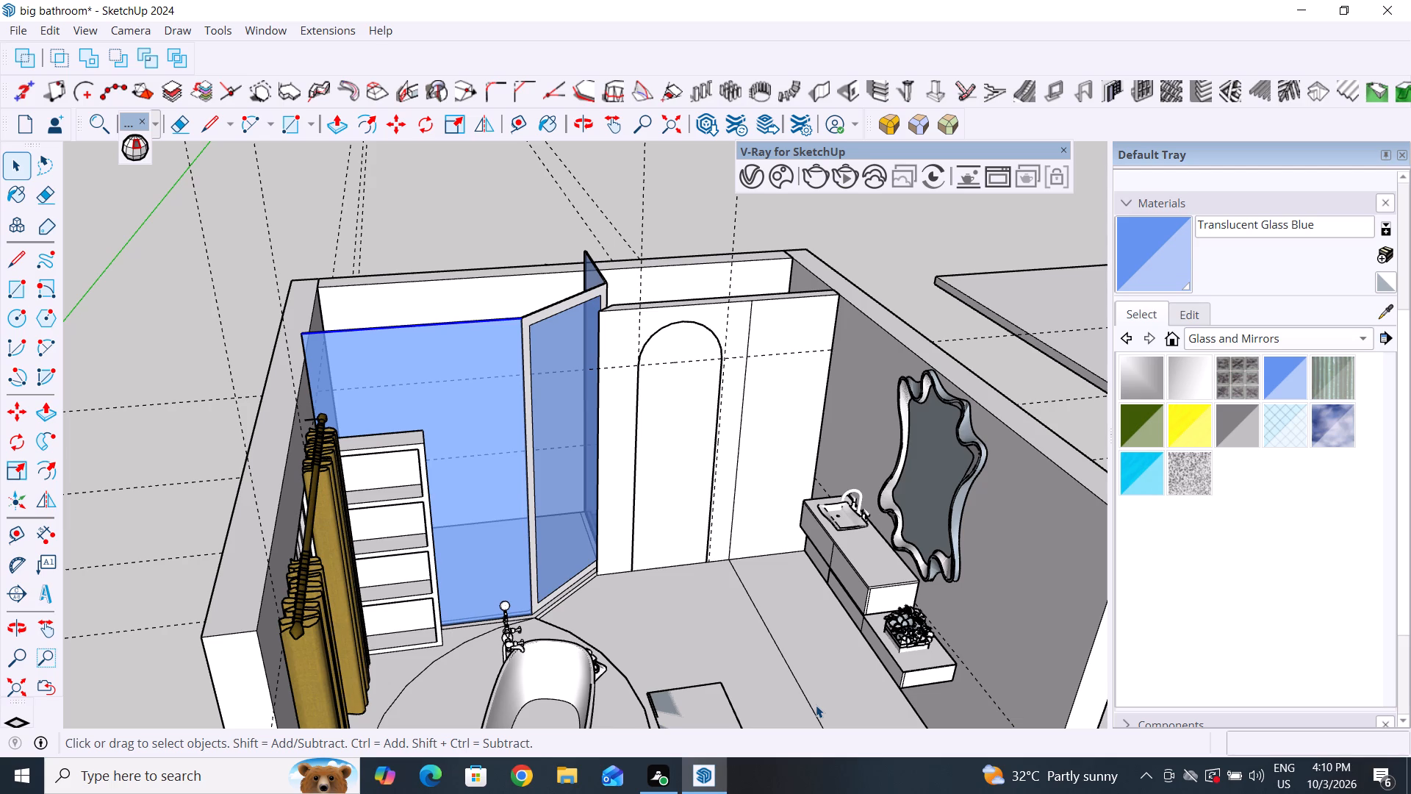
# Check by selecting the partition face and its connected geometry whether the arch interior is a separate face.
pyautogui.scroll(-3, 270, 443)
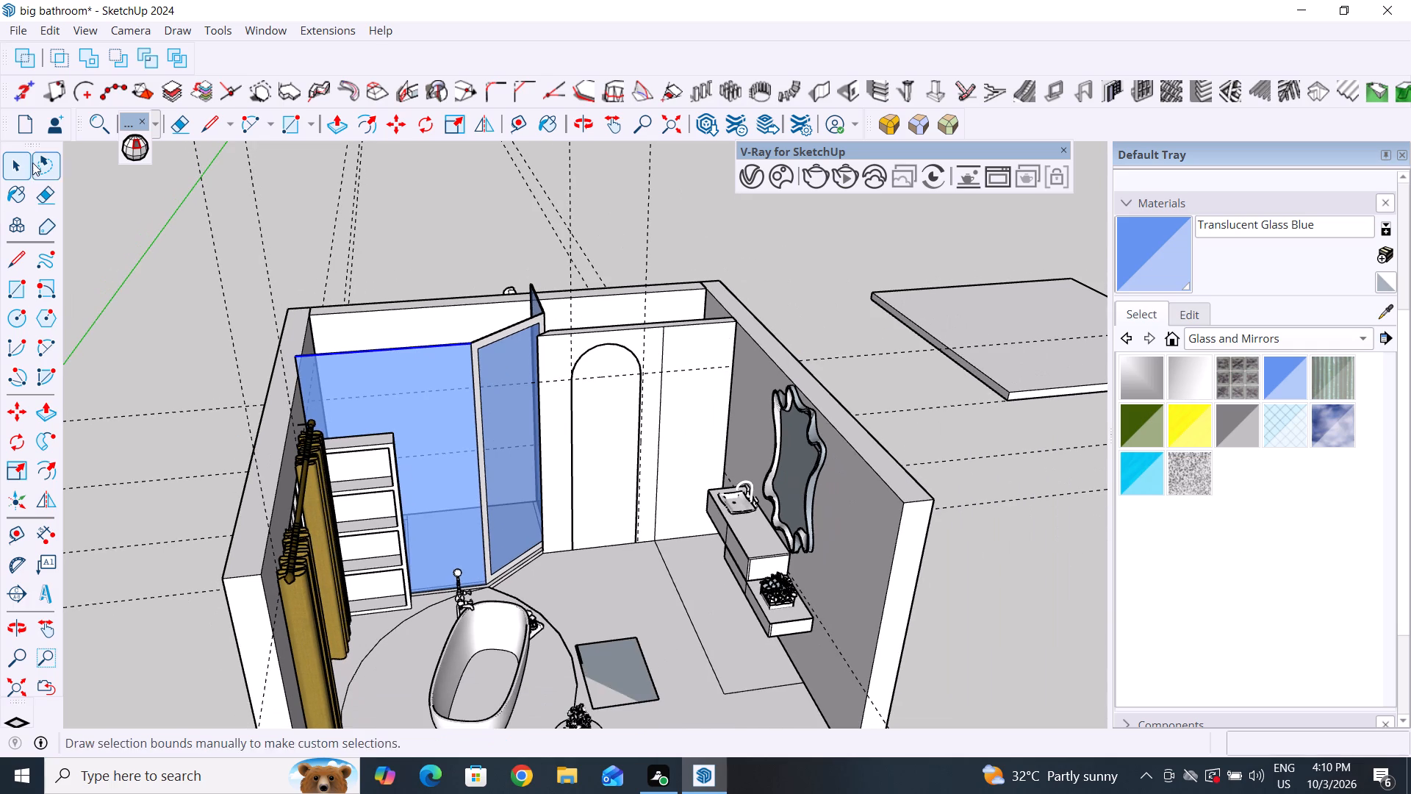
pyautogui.click(26, 176)
pyautogui.click(122, 362)
pyautogui.click(613, 423)
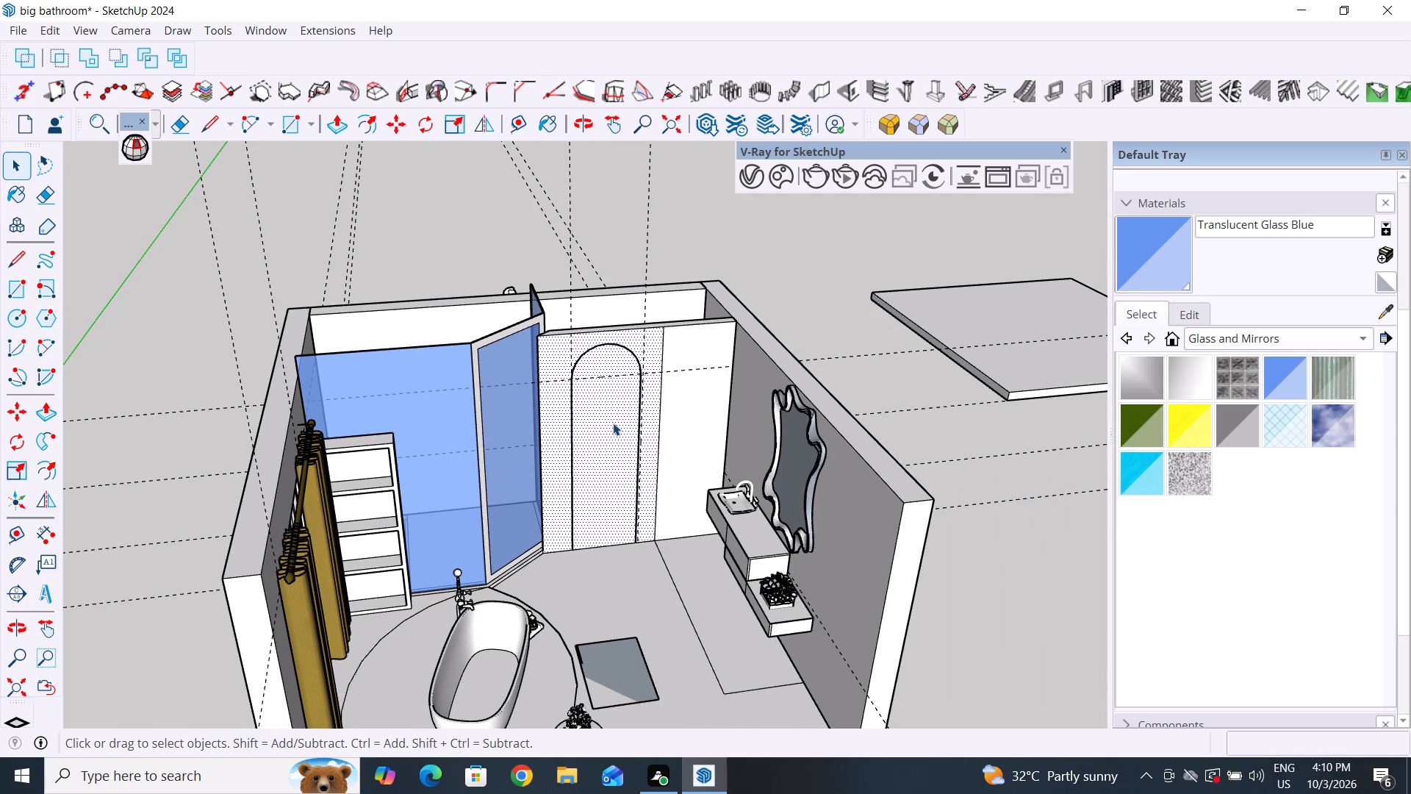
pyautogui.click(623, 432)
pyautogui.moveTo(616, 430); pyautogui.dragTo(676, 590, button='middle')
pyautogui.scroll(8, 577, 364)
pyautogui.click(611, 398)
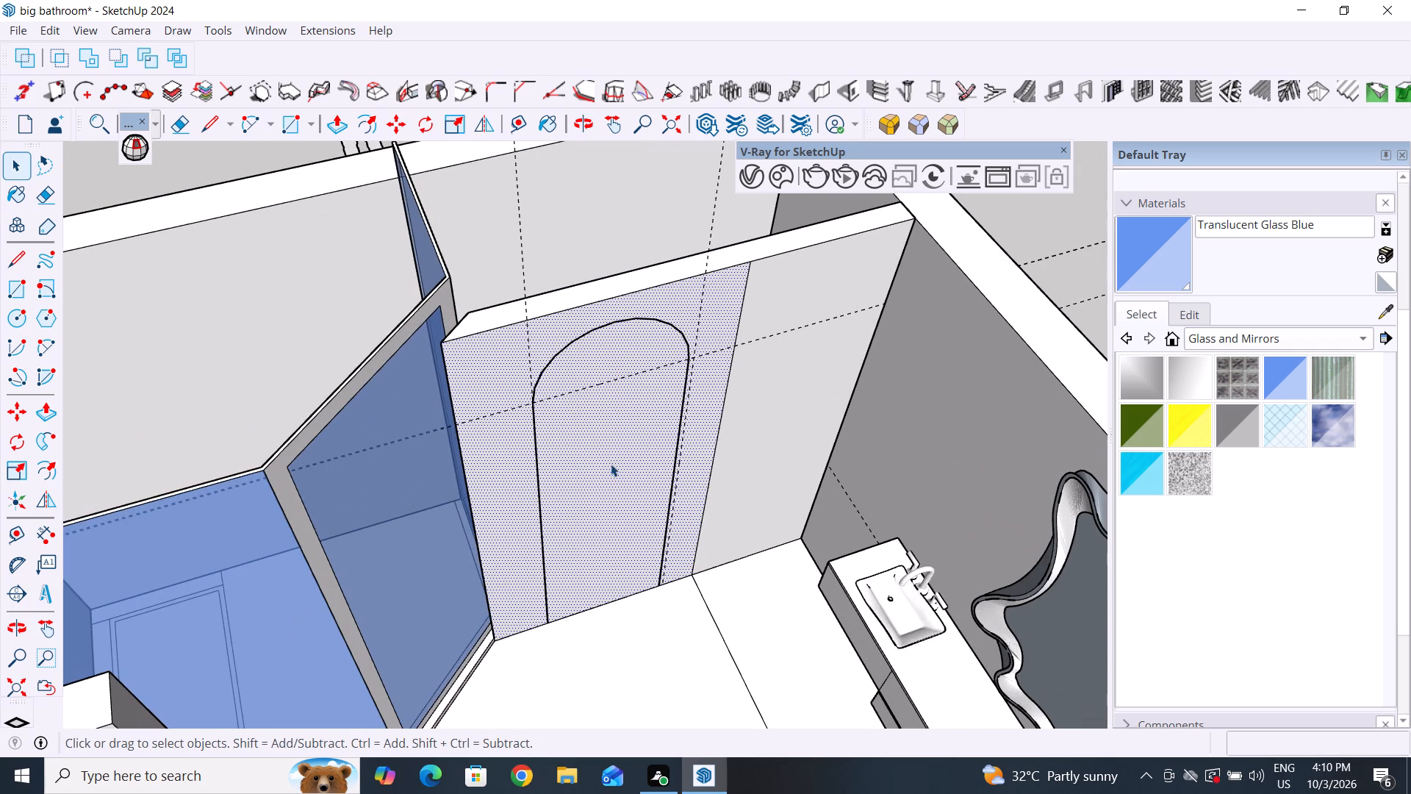
pyautogui.click(1009, 215)
pyautogui.click(650, 459)
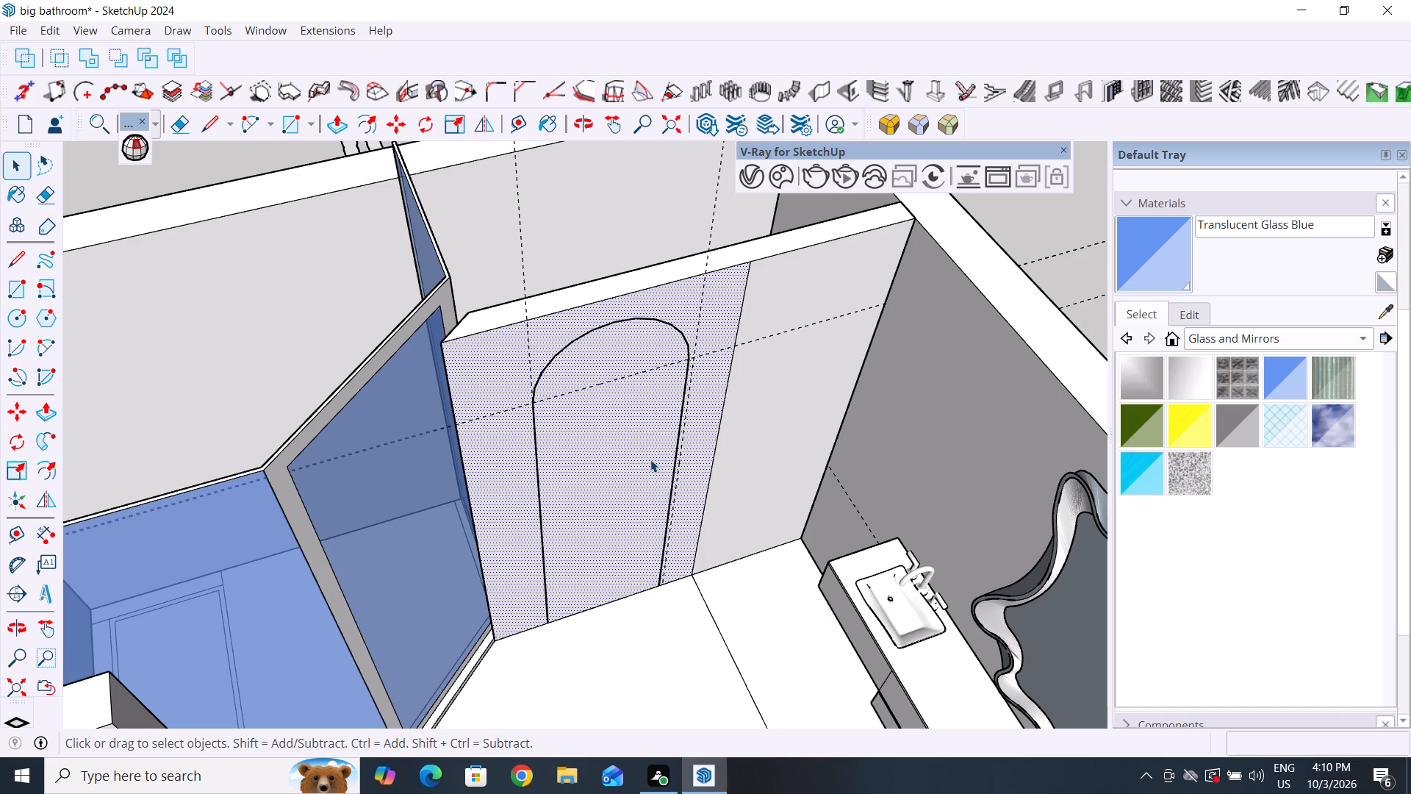
pyautogui.doubleClick(597, 441)
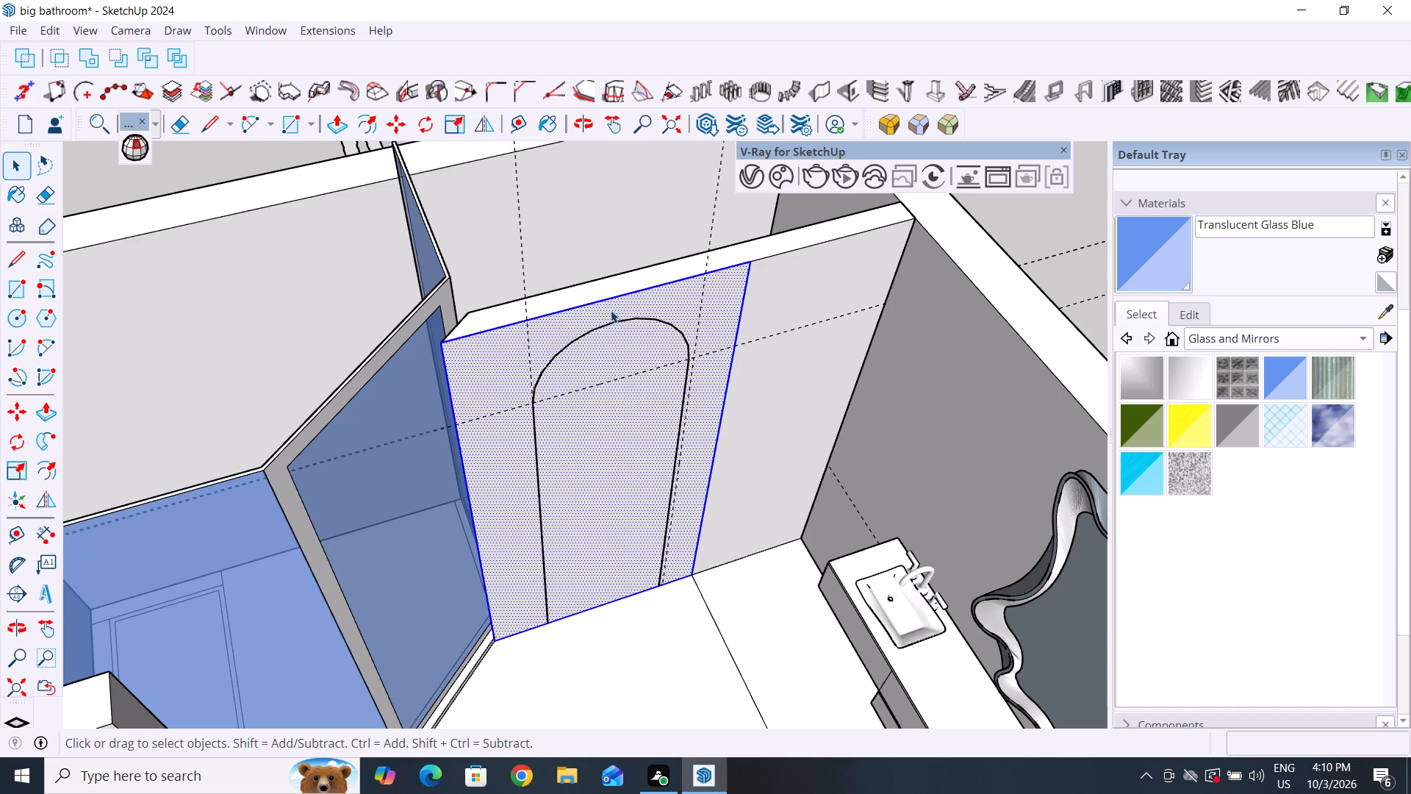
pyautogui.tripleClick(584, 420)
pyautogui.doubleClick(584, 420)
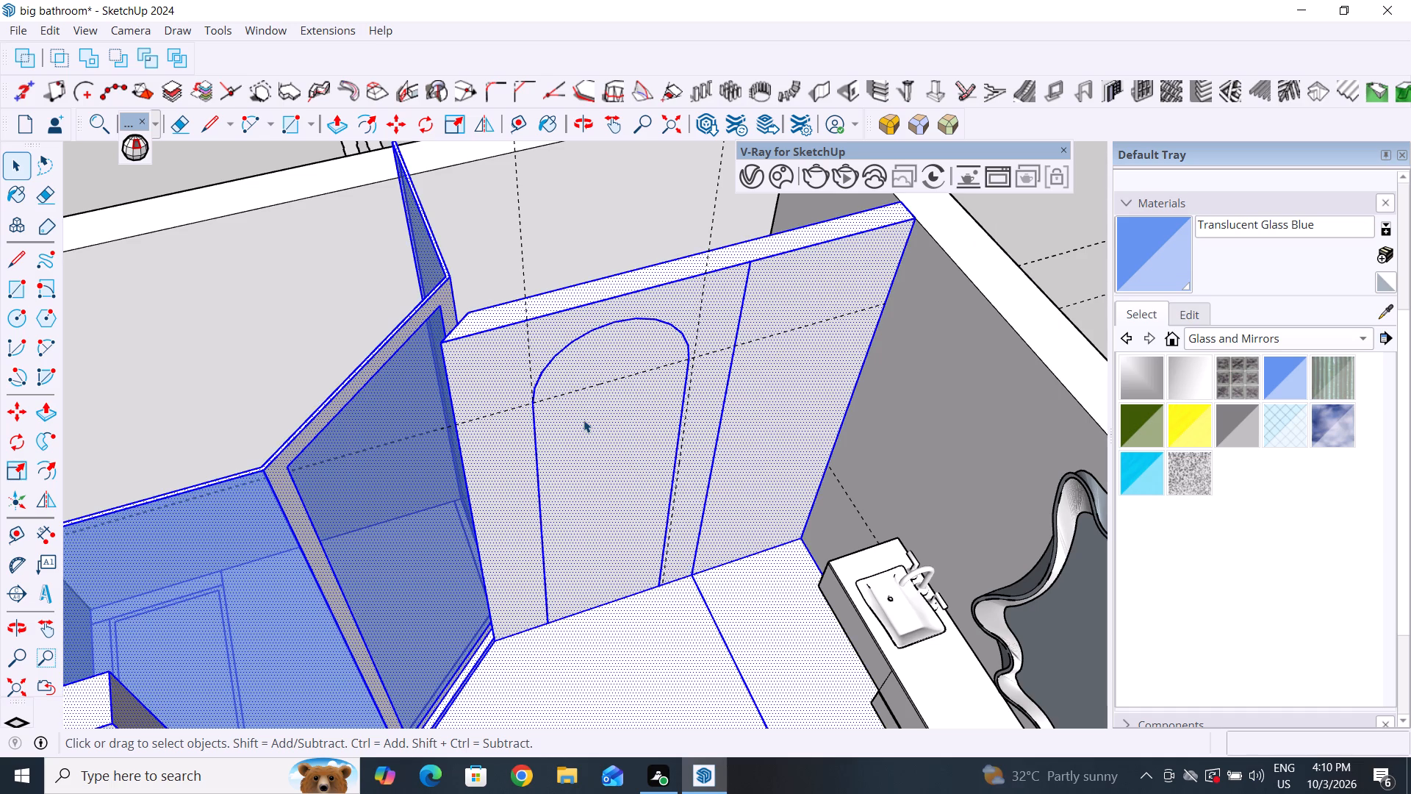
pyautogui.scroll(-11, 584, 411)
pyautogui.click(824, 303)
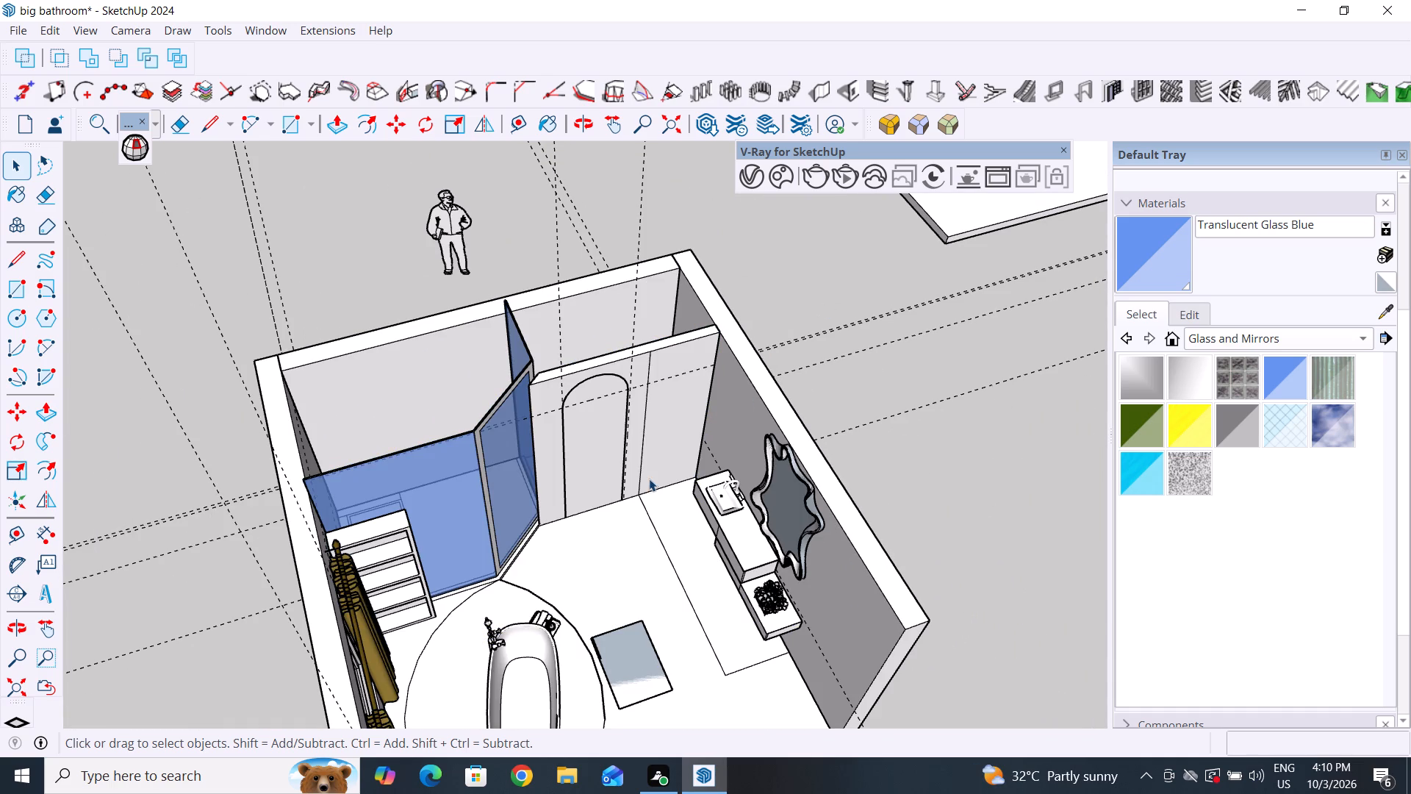
# Move the arch's curve and both side lines about 202" along the red axis, off the partition and outside the vanity-side wall.
pyautogui.click(565, 466)
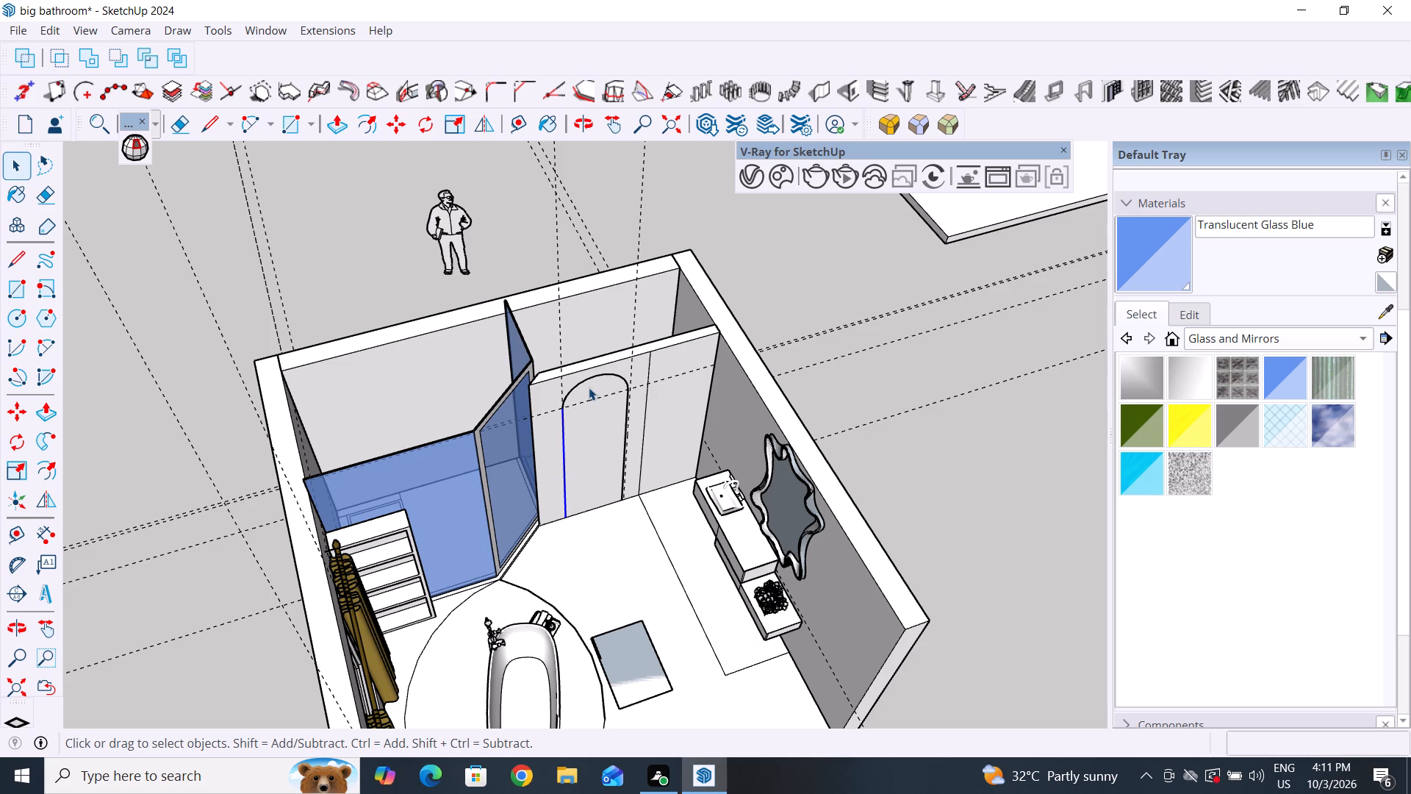
pyautogui.keyDown('shift'); pyautogui.click(598, 379); pyautogui.keyUp('shift')
pyautogui.keyDown('shift'); pyautogui.click(623, 482); pyautogui.keyUp('shift')
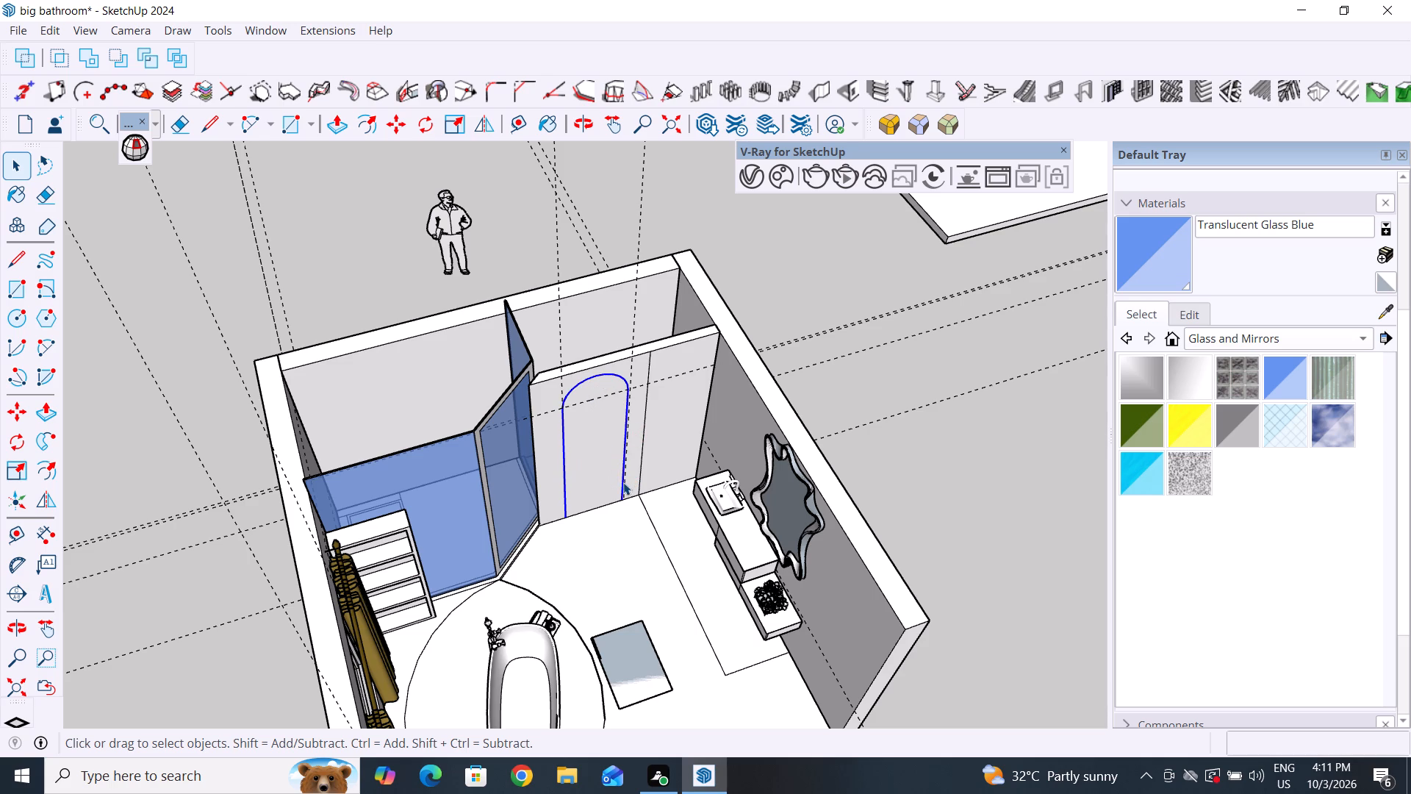
pyautogui.press('m')
pyautogui.click(567, 515)
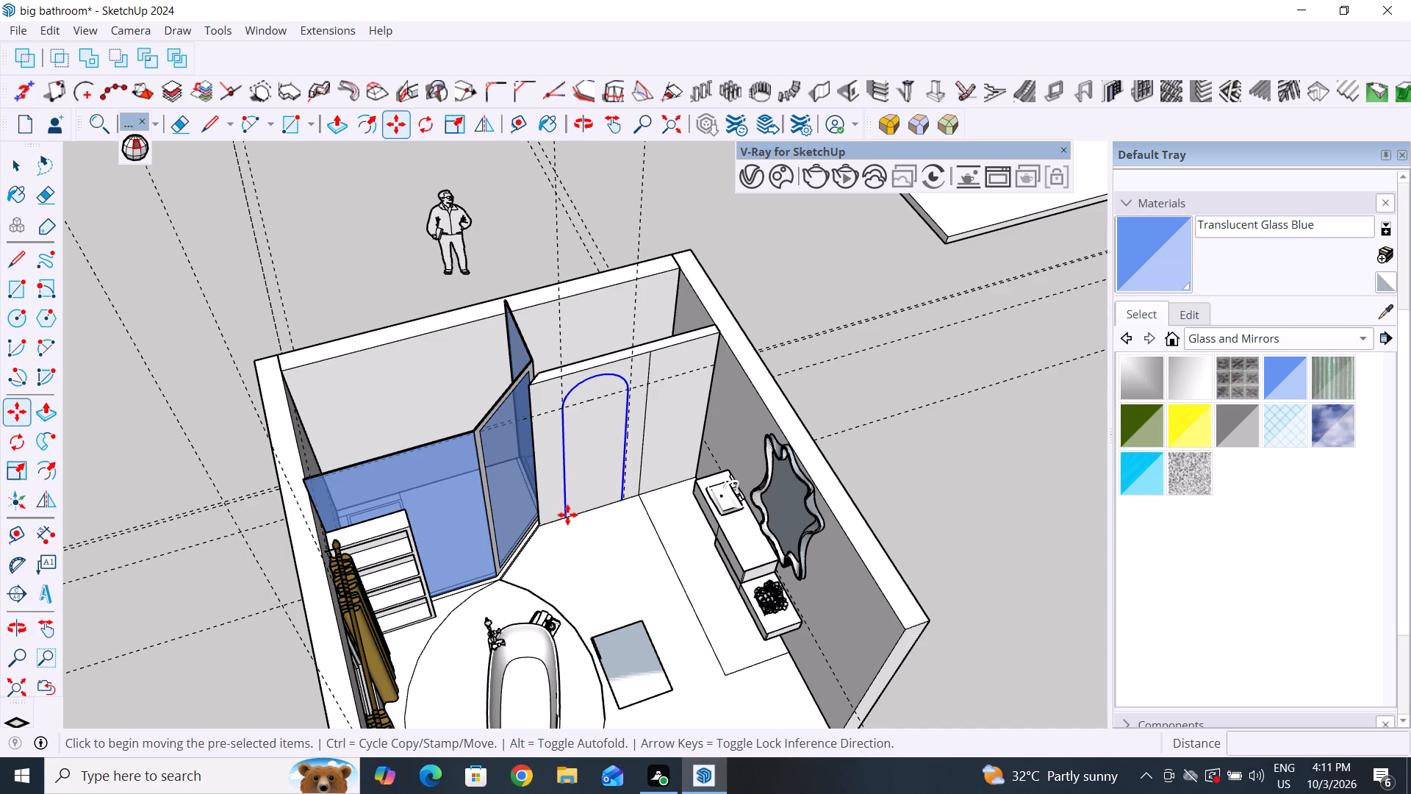
pyautogui.click(567, 515)
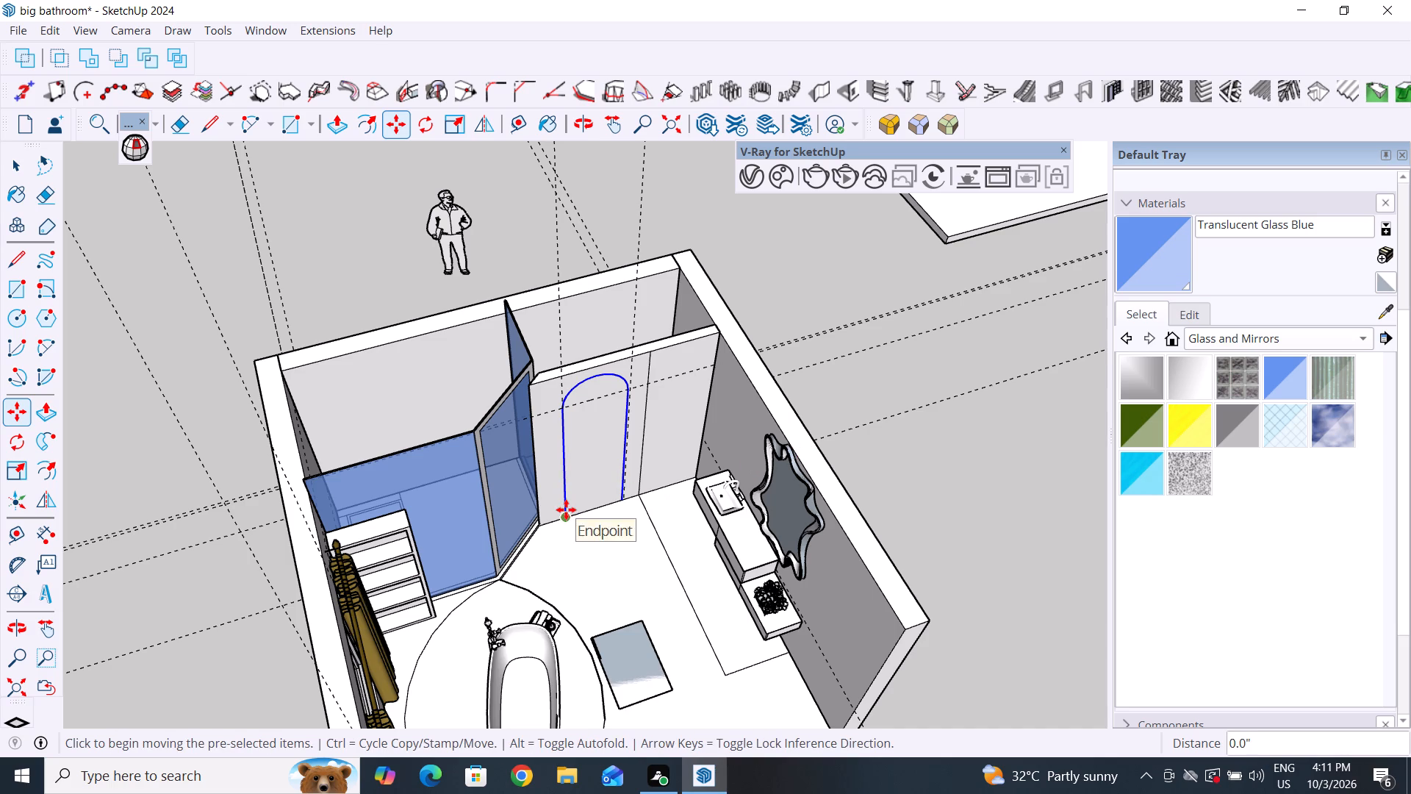
pyautogui.click(563, 500)
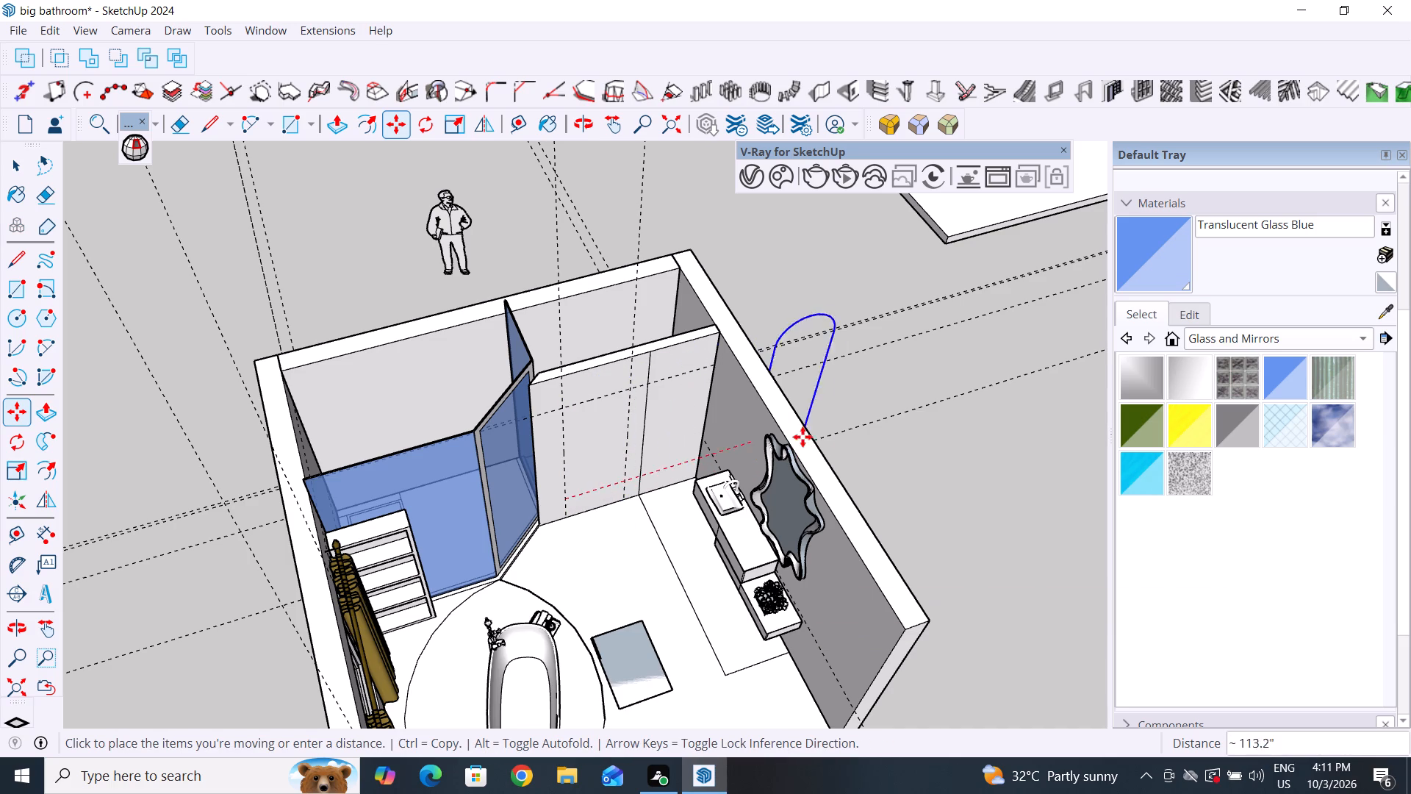
pyautogui.click(911, 406)
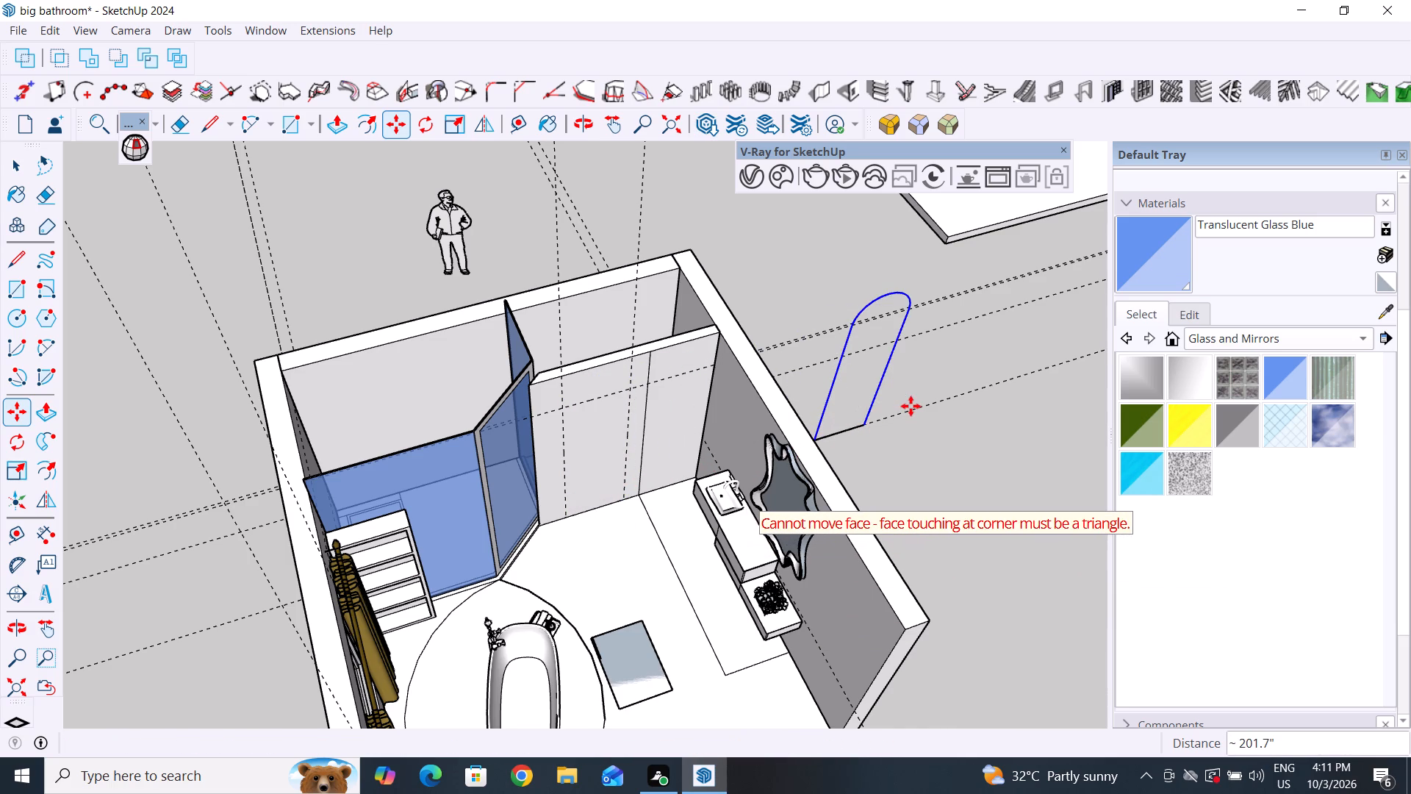
pyautogui.click(28, 176)
pyautogui.click(393, 272)
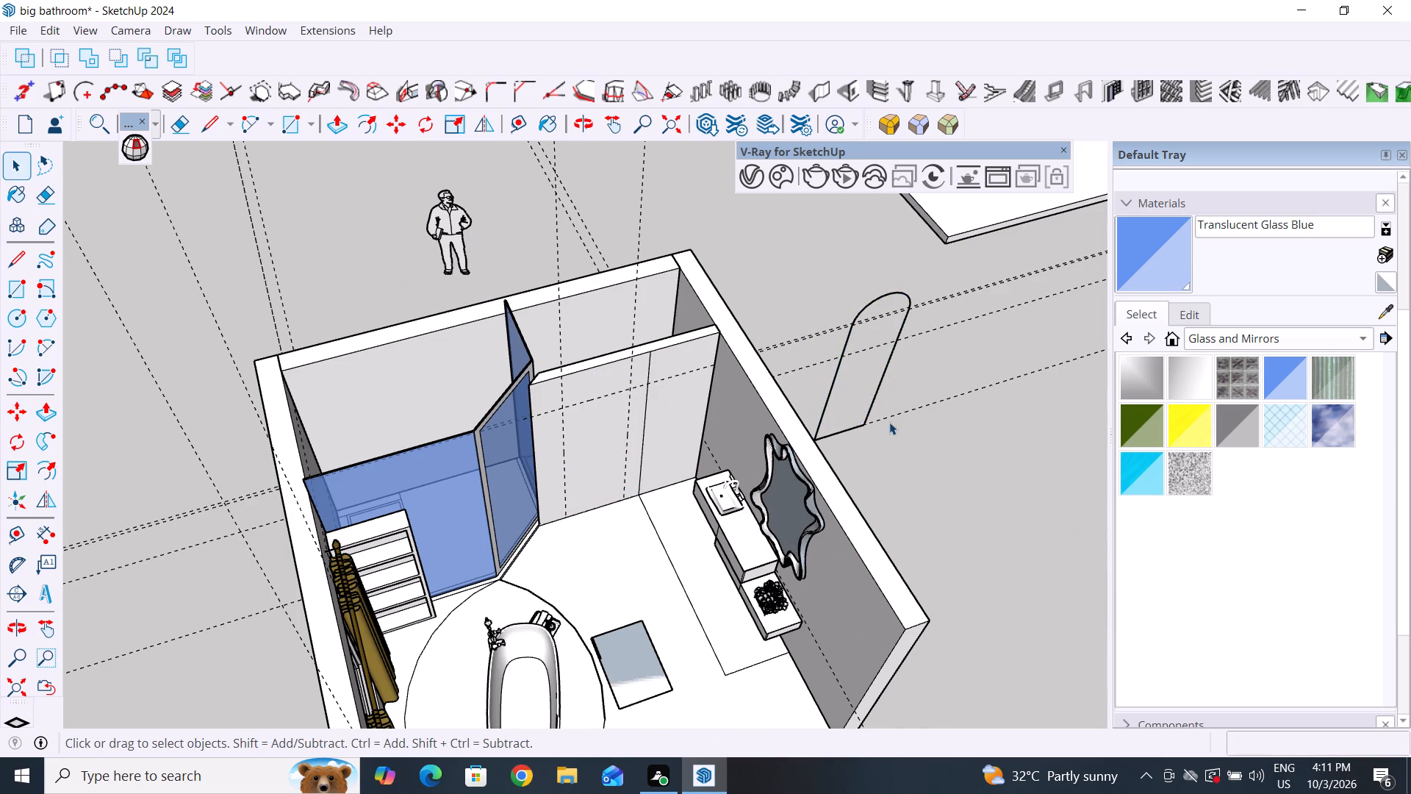
# Examine the relocated arch outline and the base line connecting it to the vanity-side wall.
pyautogui.scroll(4, 902, 426)
pyautogui.moveTo(901, 426); pyautogui.dragTo(792, 319, button='middle')
pyautogui.scroll(4, 759, 557)
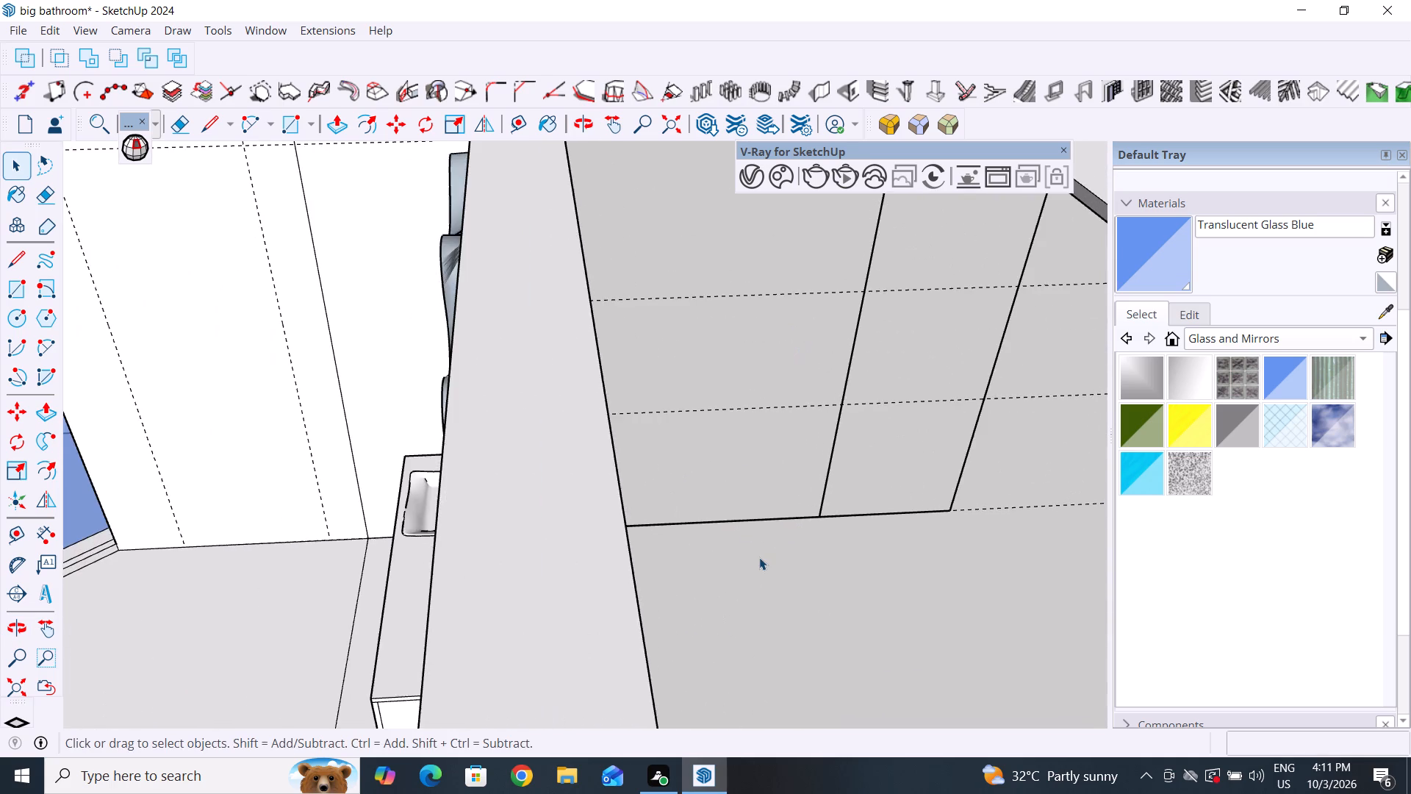
pyautogui.moveTo(766, 555); pyautogui.dragTo(694, 447, button='middle')
pyautogui.scroll(-7, 694, 447)
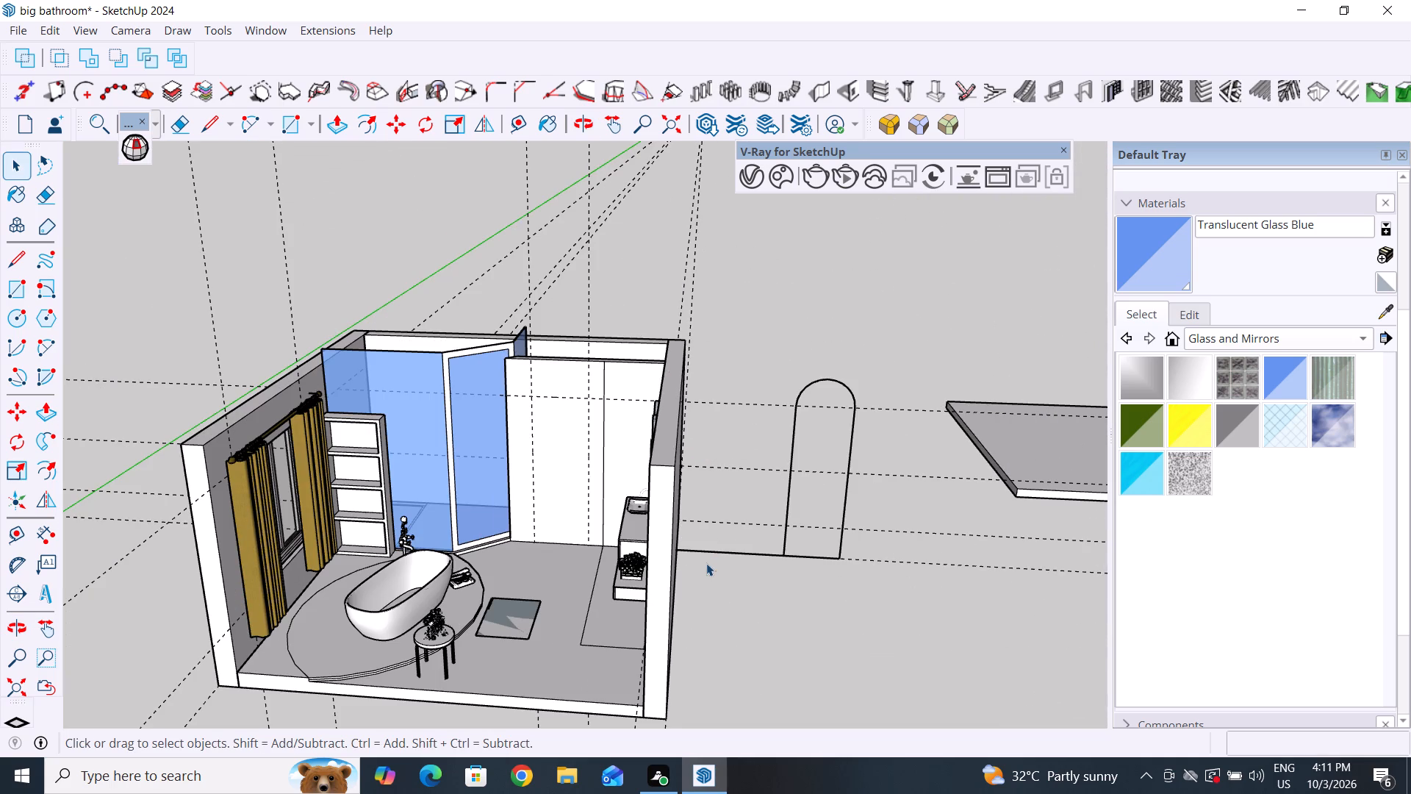
pyautogui.write('tr')
pyautogui.press('space')
pyautogui.press('space')
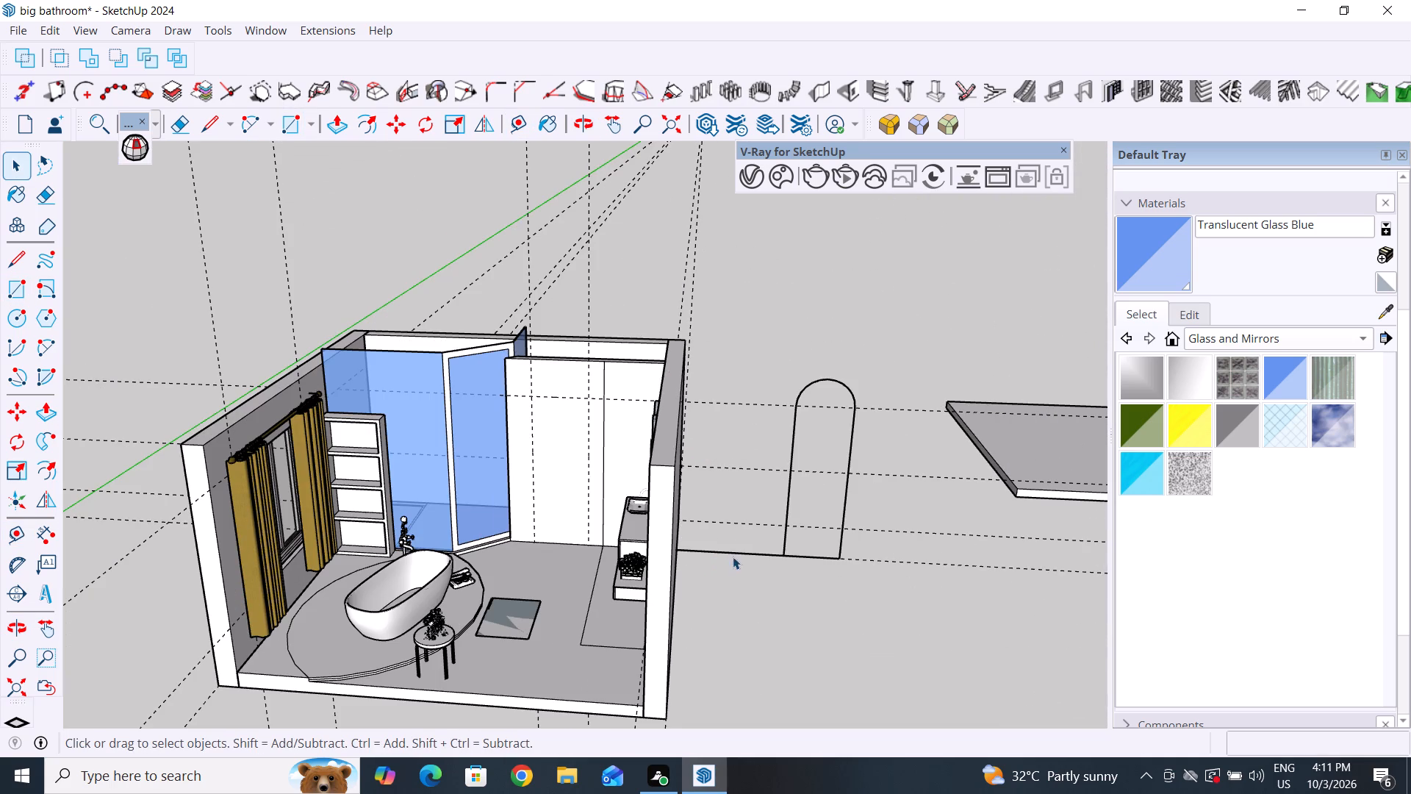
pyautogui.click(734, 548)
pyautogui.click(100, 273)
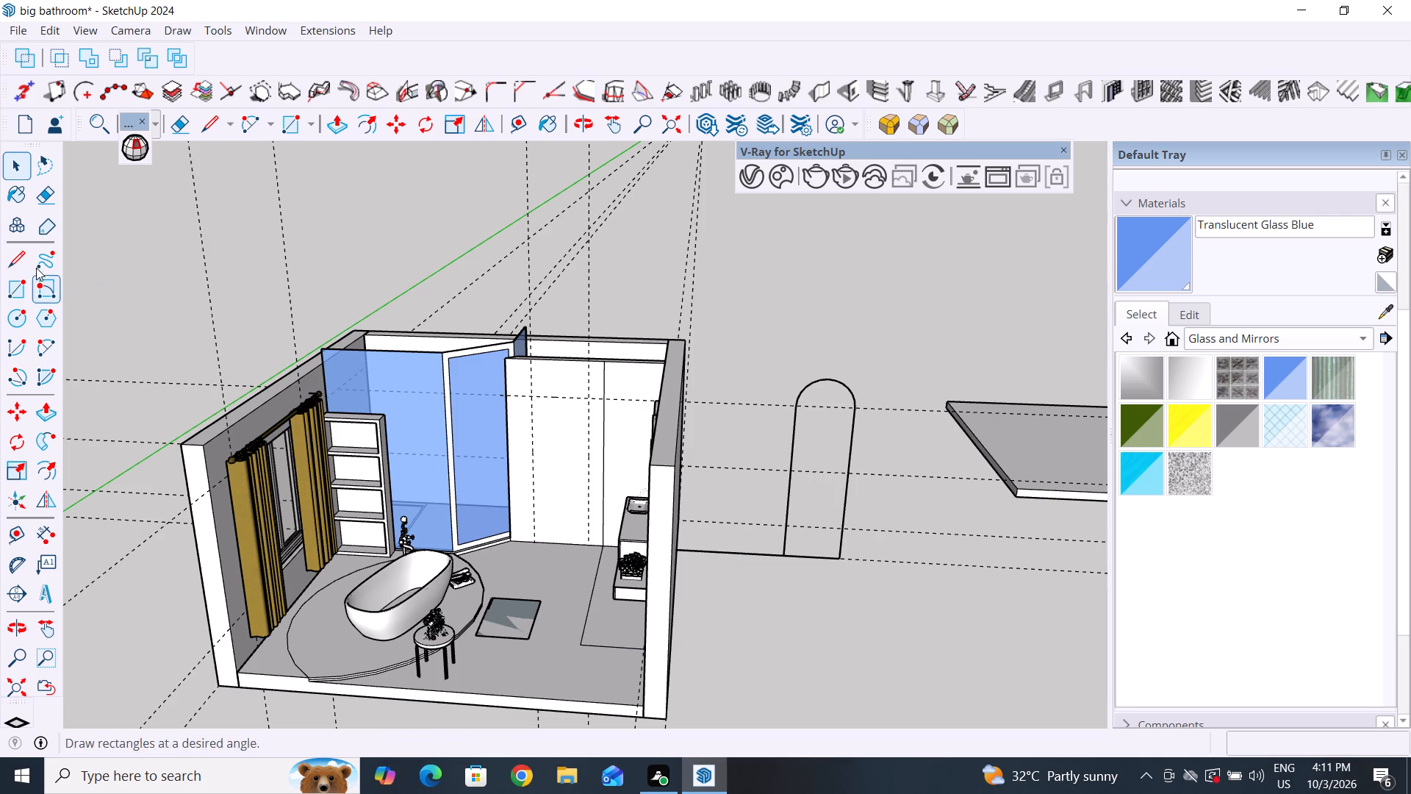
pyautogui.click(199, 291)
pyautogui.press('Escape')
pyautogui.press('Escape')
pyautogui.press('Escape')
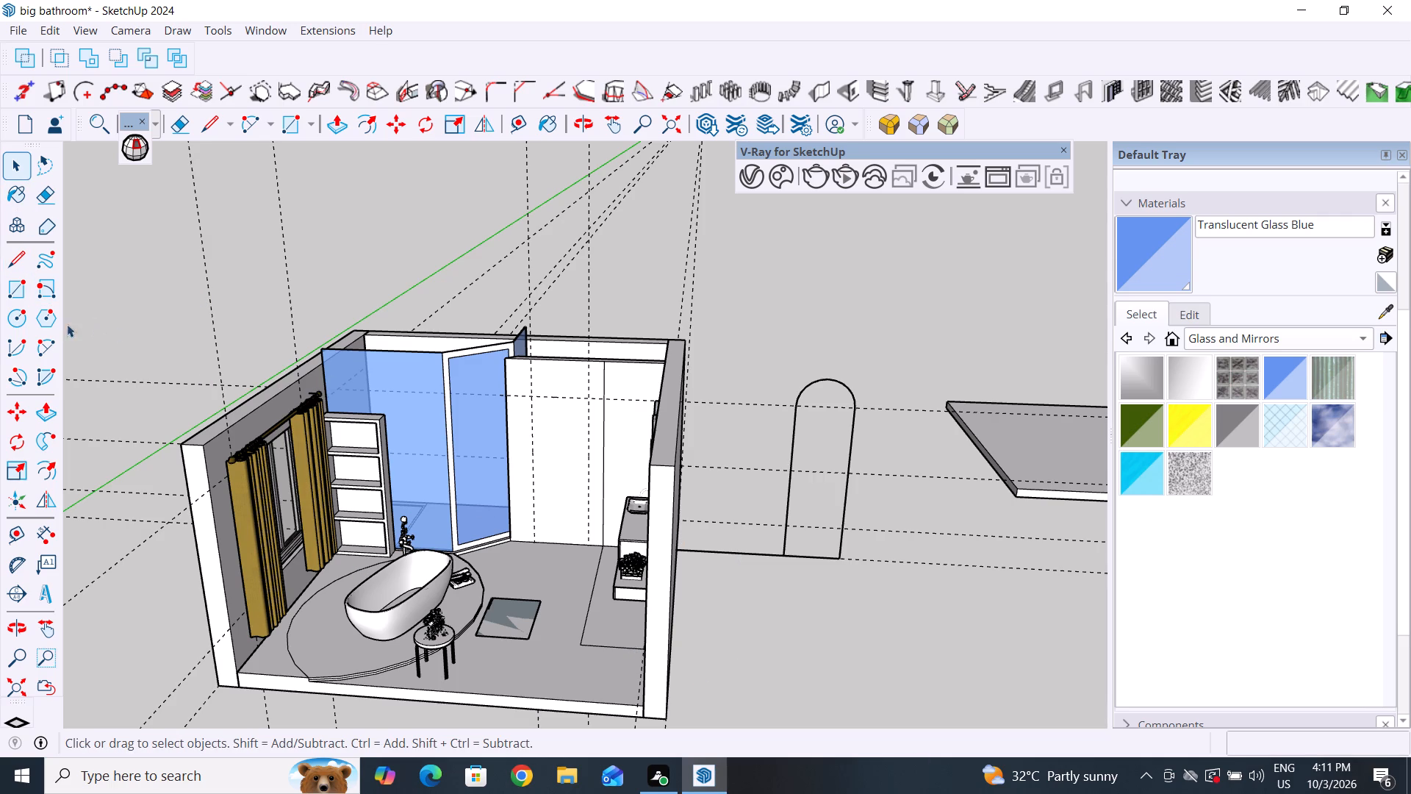
# Erase the base line segment running between the vanity-side wall and the relocated arch outline.
pyautogui.click(185, 124)
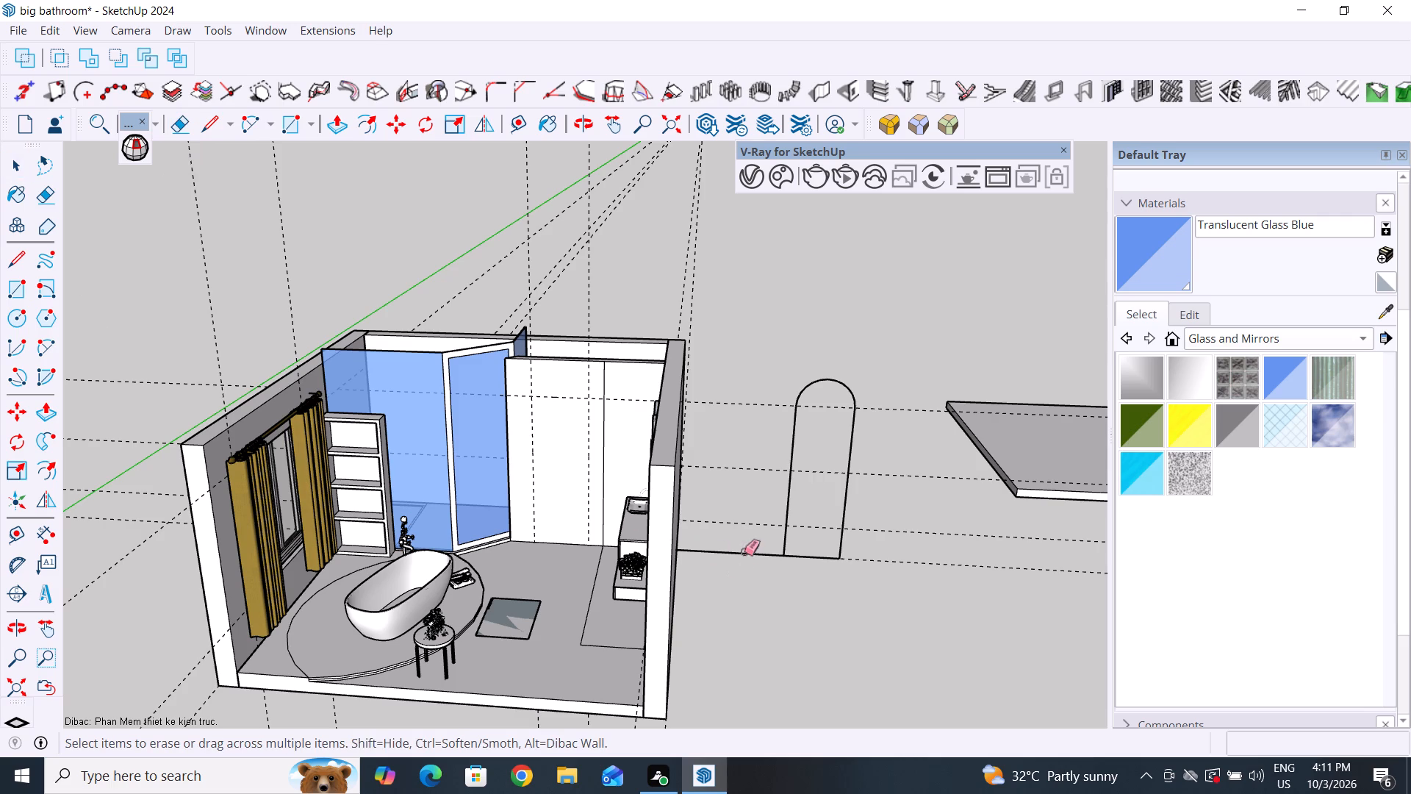
pyautogui.moveTo(743, 551); pyautogui.dragTo(741, 567)
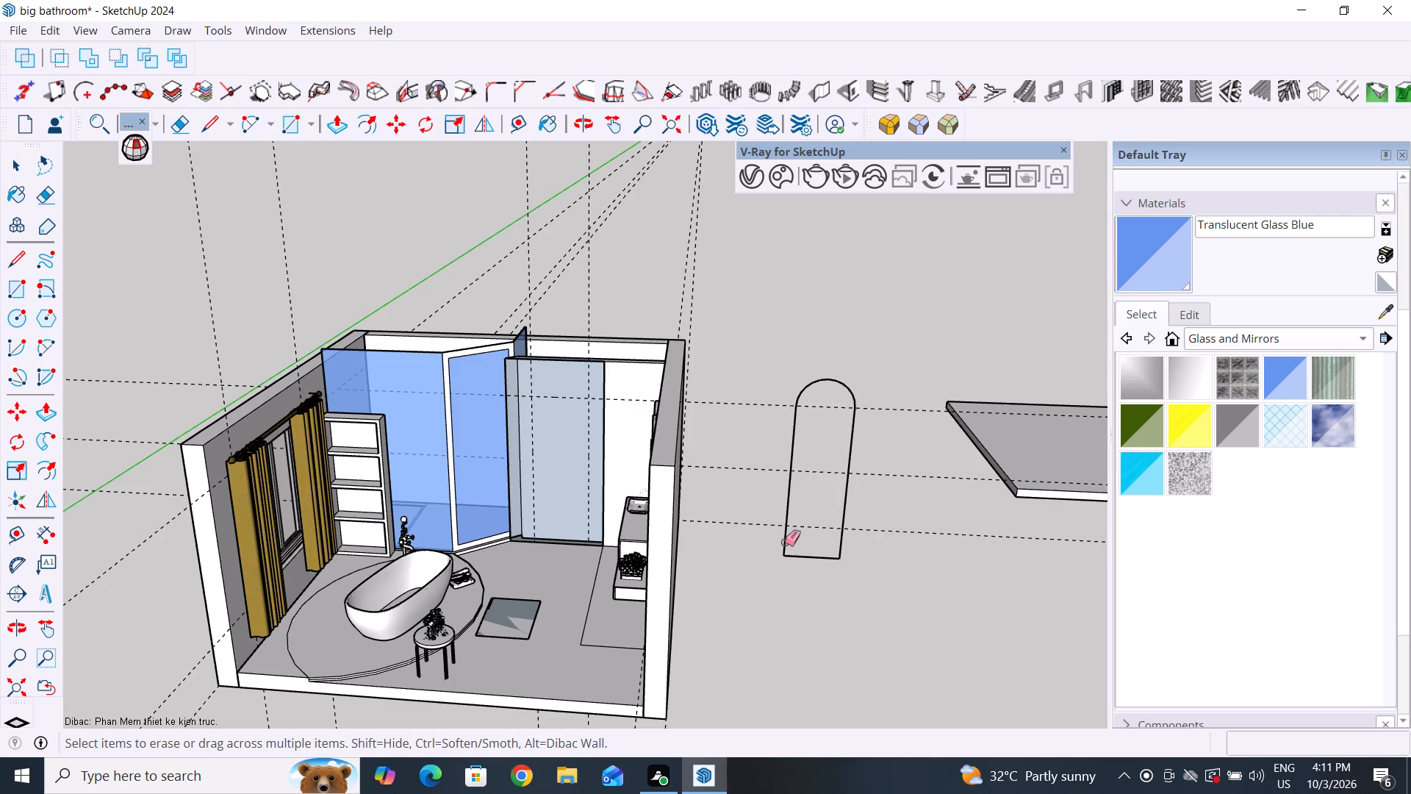
# Start the Line tool to draw at the bottom edge of the relocated arch outline.
pyautogui.scroll(2, 784, 542)
pyautogui.moveTo(771, 571); pyautogui.dragTo(772, 793, button='middle')
pyautogui.scroll(3, 716, 496)
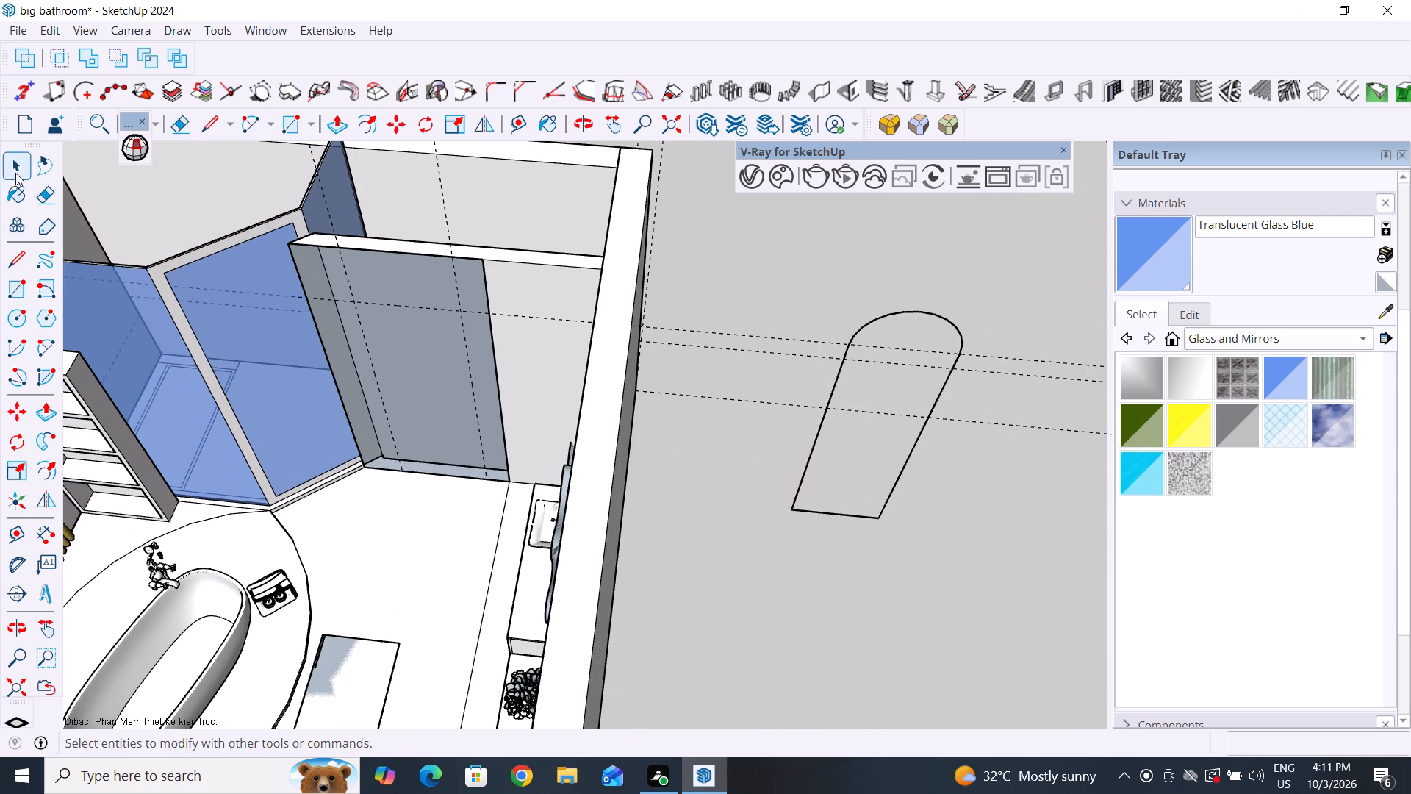
pyautogui.click(20, 262)
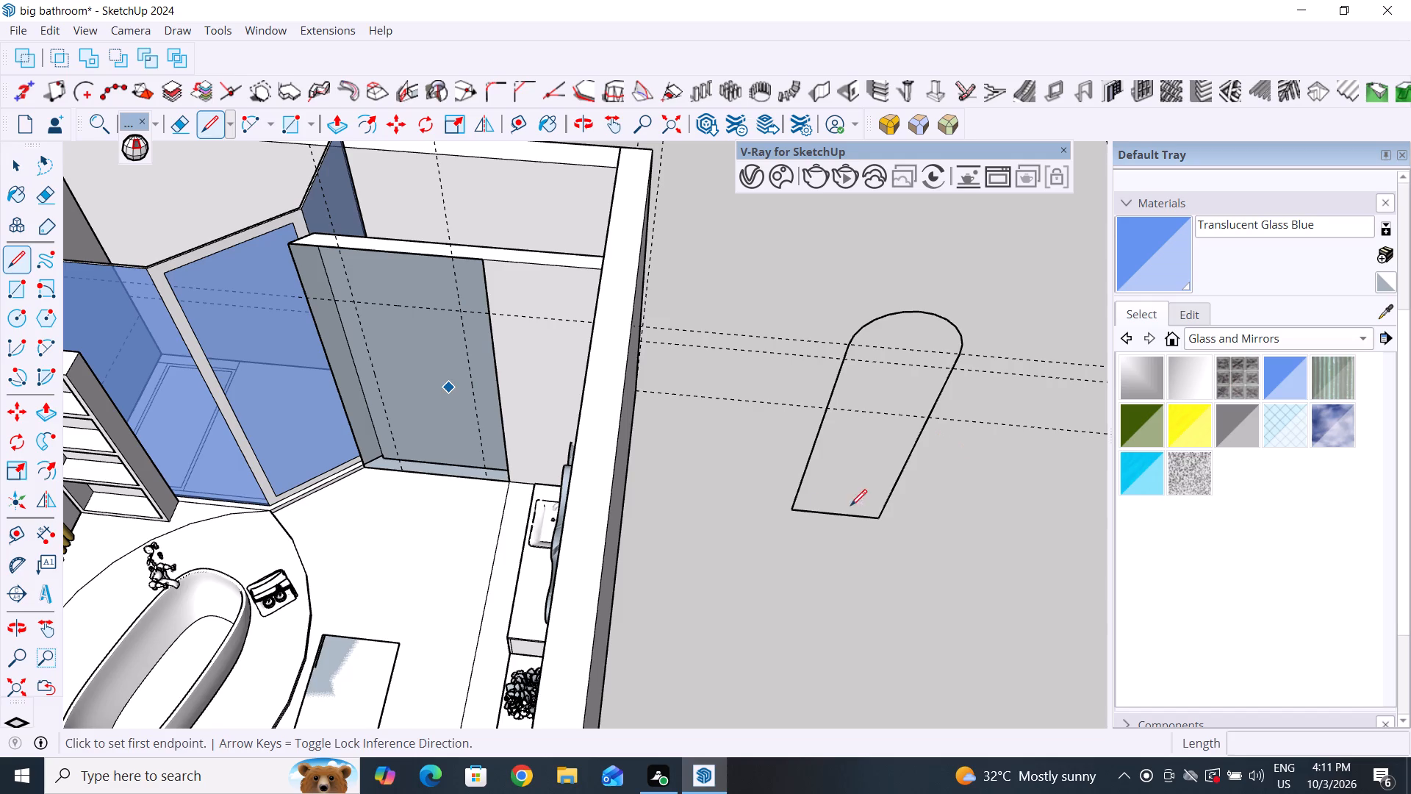
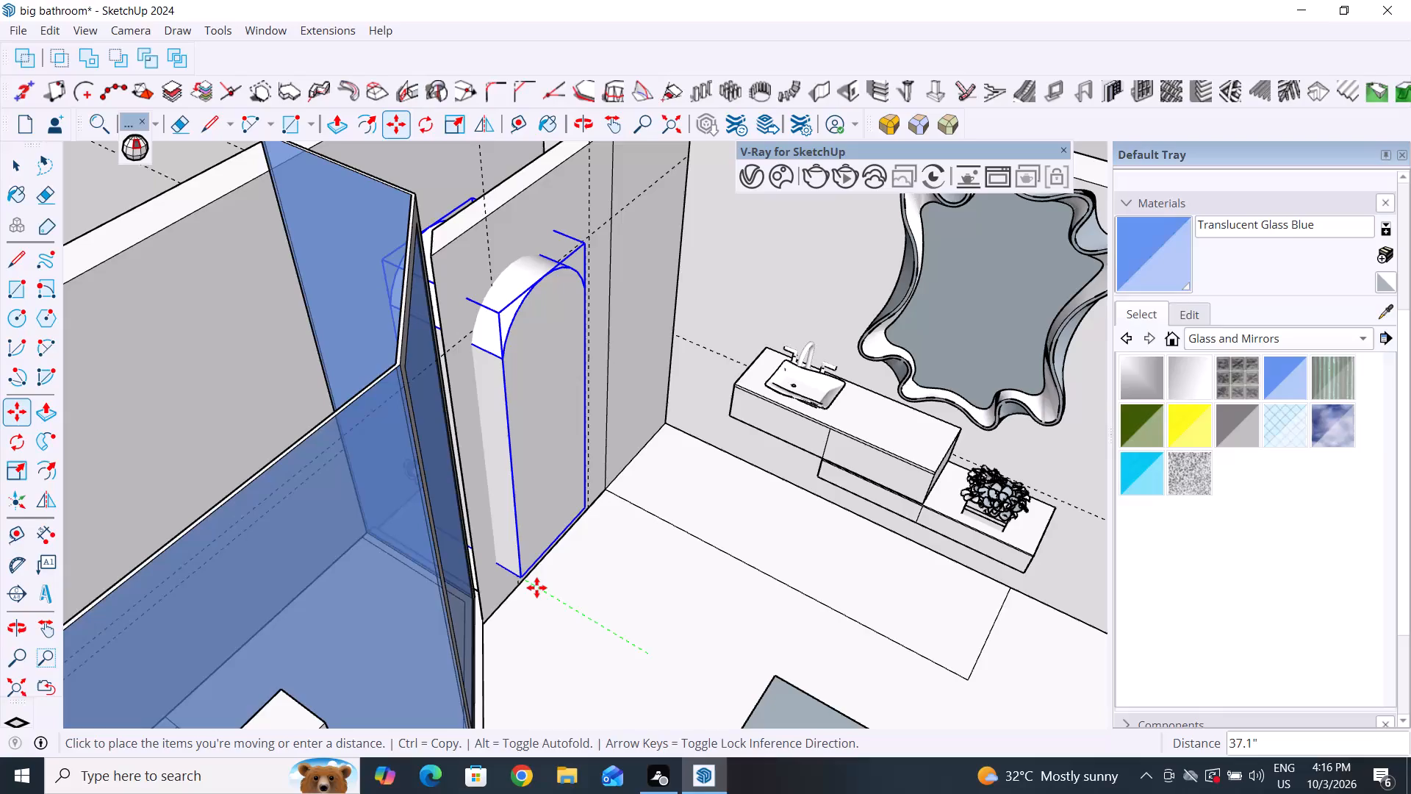
# Place the selected arched block about 27.7" along the green axis so it passes through the partition wall.
pyautogui.click(551, 598)
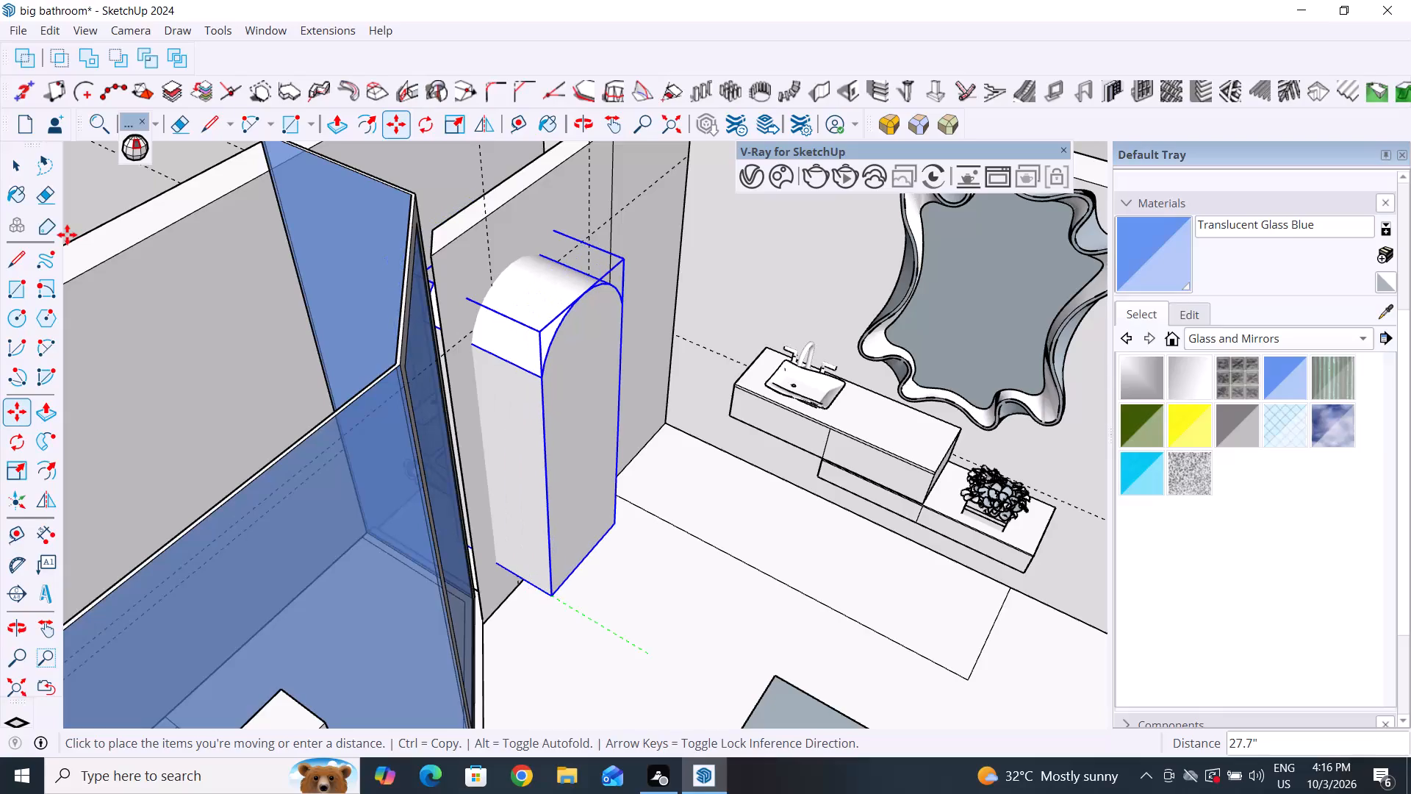
pyautogui.click(15, 164)
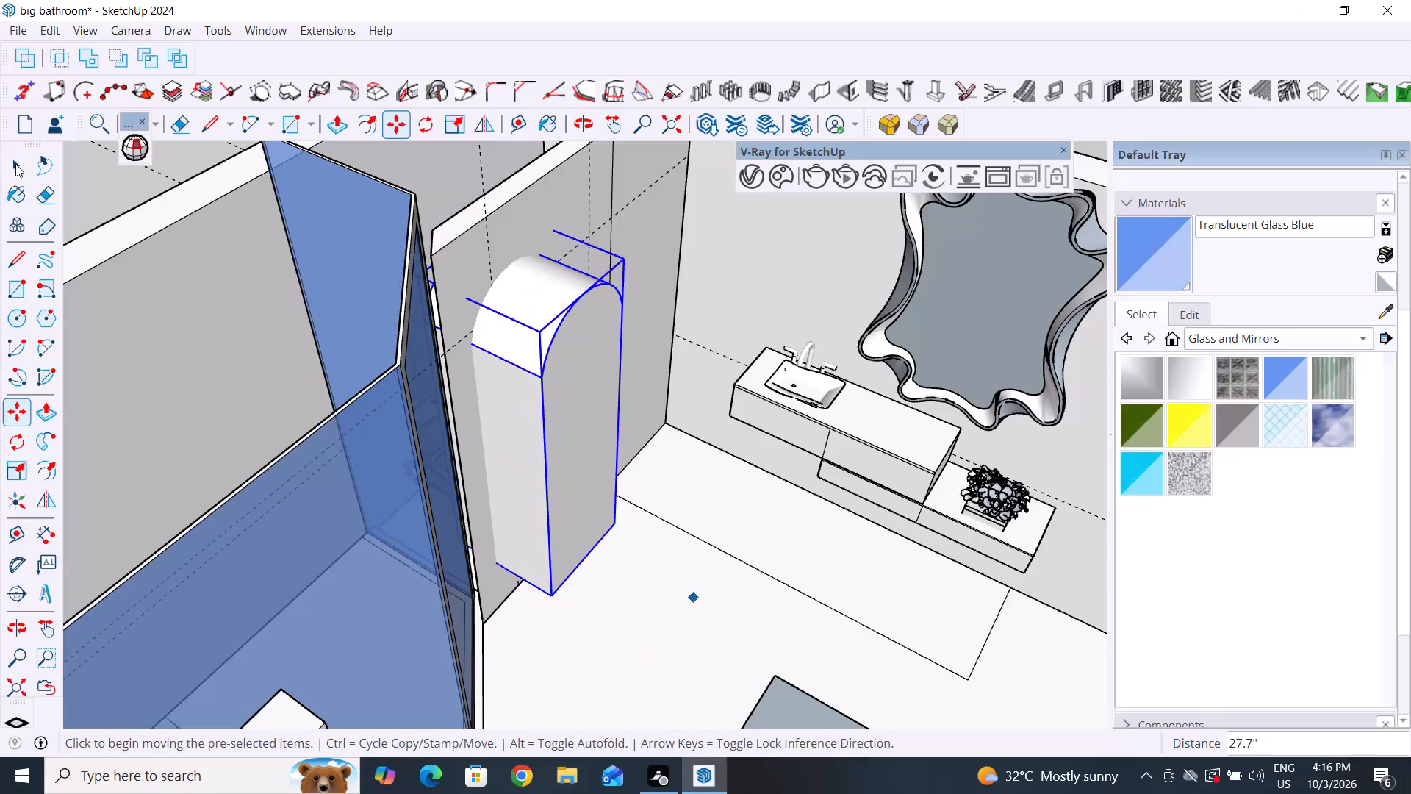
# Move the arched block about 12.6" along the red axis until its bottom corner meets the vertical guide nearer the vanity.
pyautogui.scroll(-8, 531, 568)
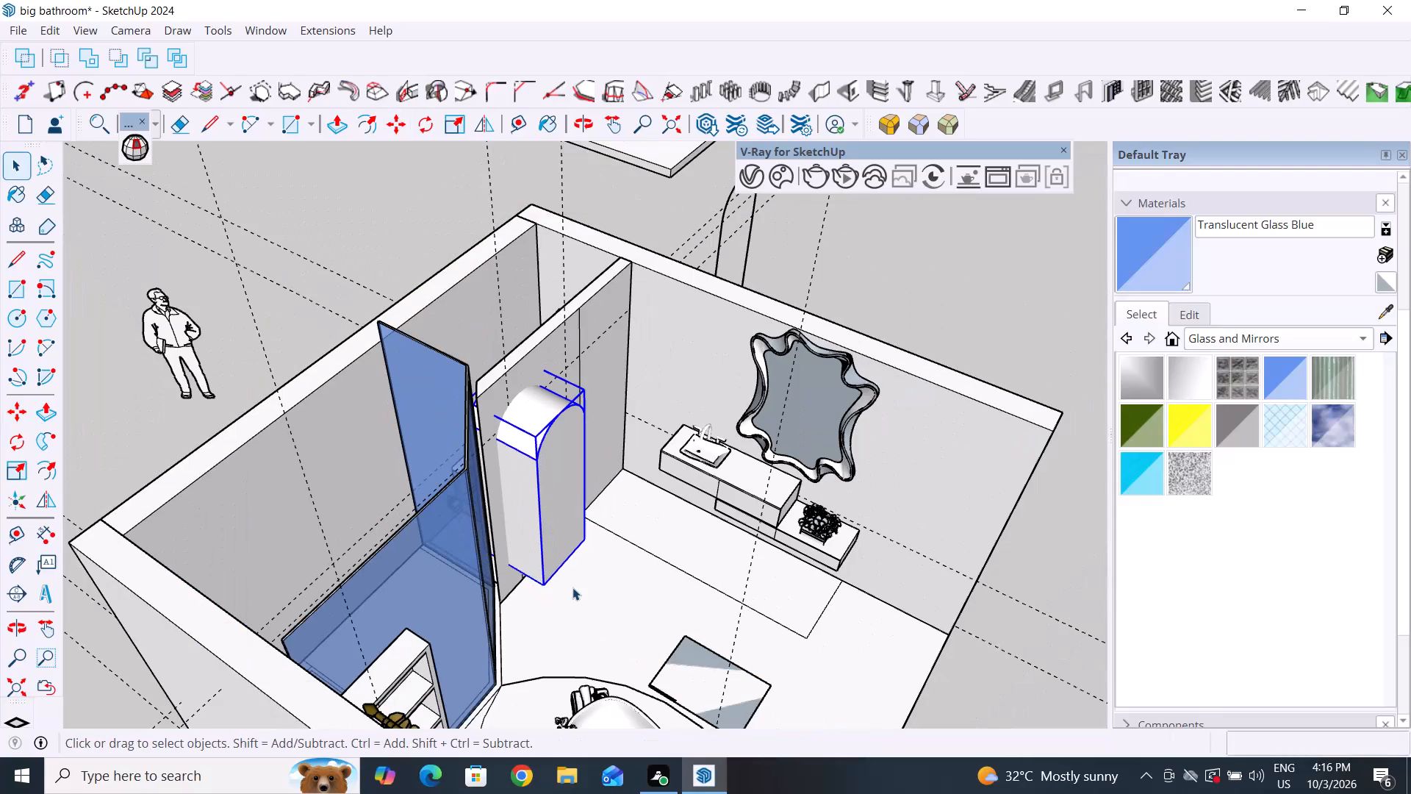
pyautogui.moveTo(572, 587); pyautogui.dragTo(482, 404, button='middle')
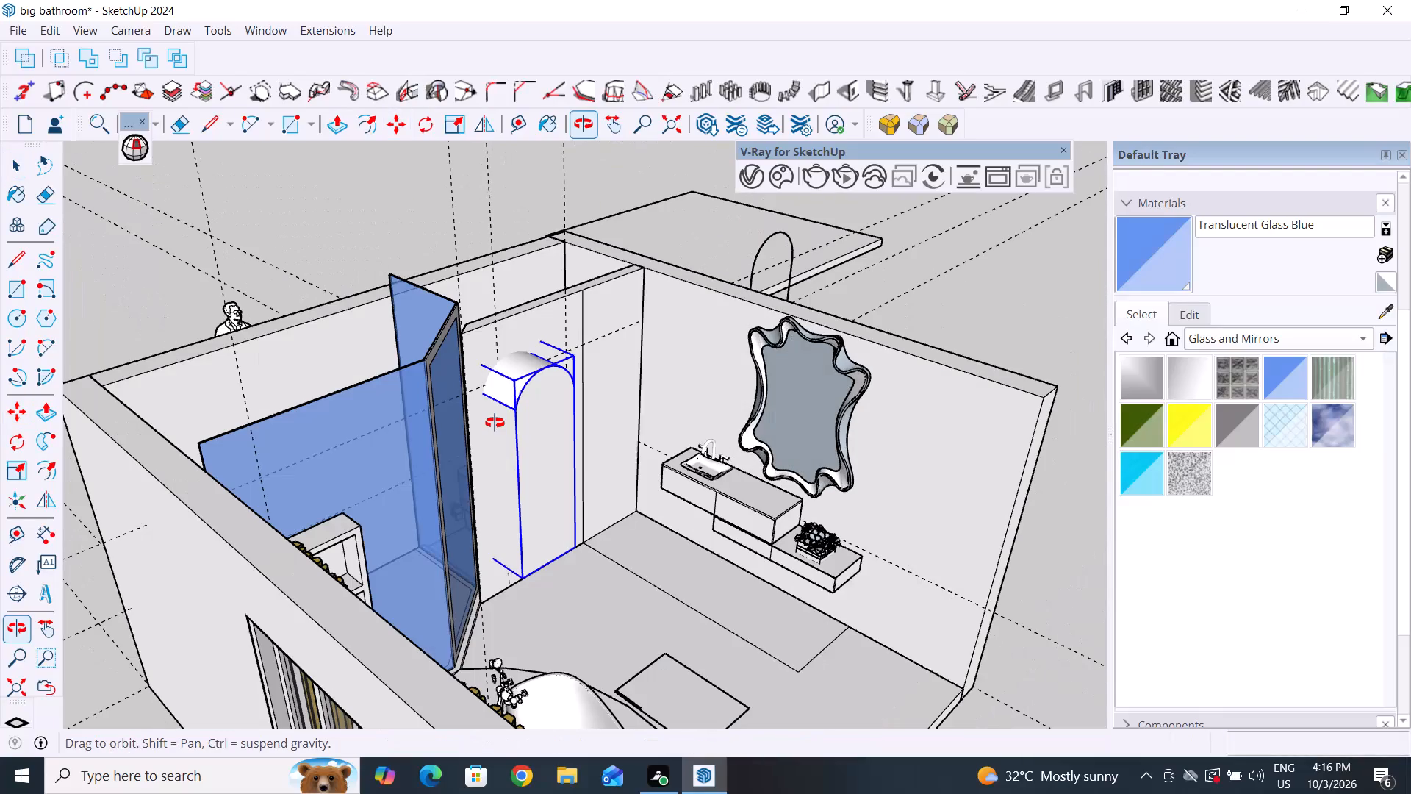
pyautogui.moveTo(589, 606); pyautogui.dragTo(488, 537, button='middle')
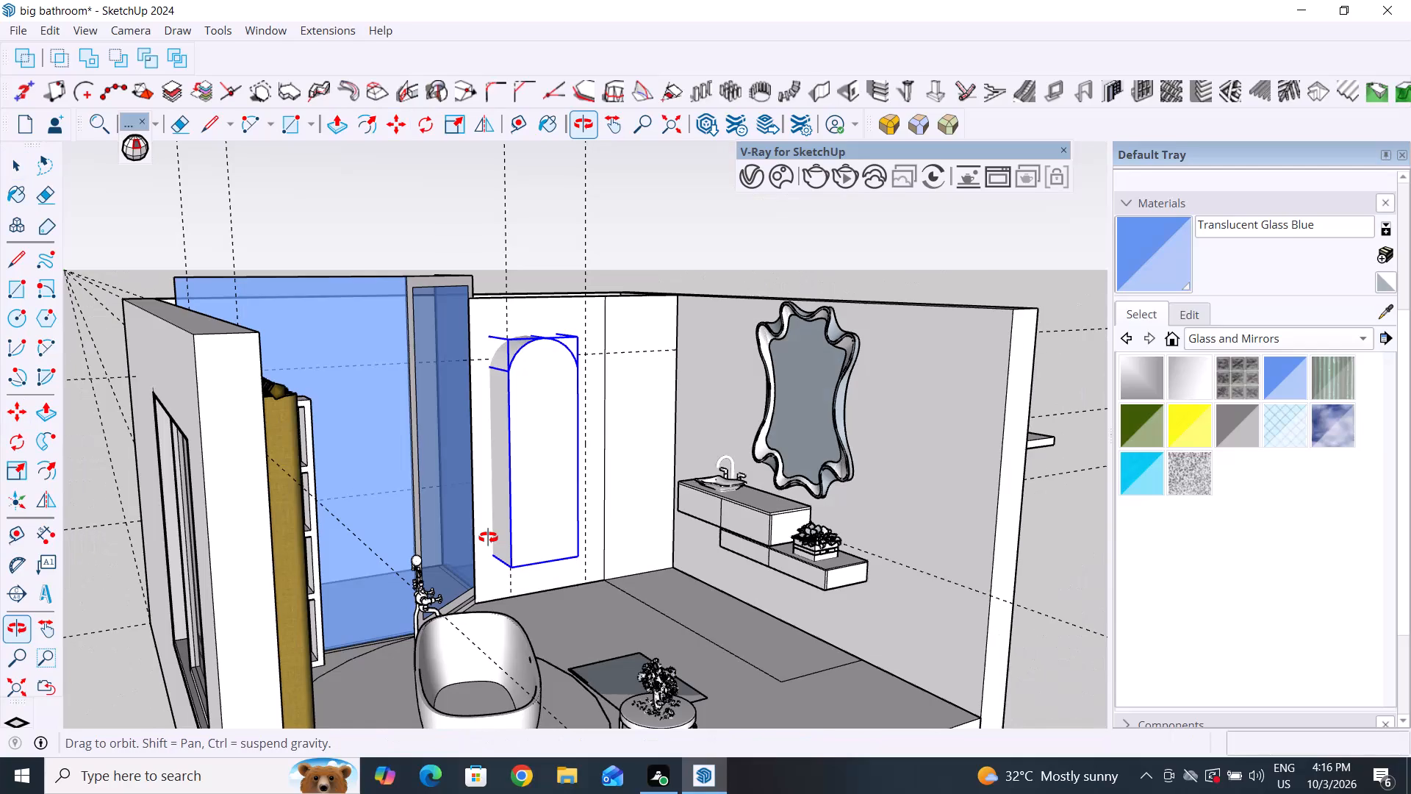
pyautogui.moveTo(488, 537); pyautogui.dragTo(399, 523, button='middle')
pyautogui.scroll(3, 607, 593)
pyautogui.moveTo(651, 590); pyautogui.dragTo(572, 602, button='middle')
pyautogui.moveTo(620, 586); pyautogui.dragTo(651, 590, button='middle')
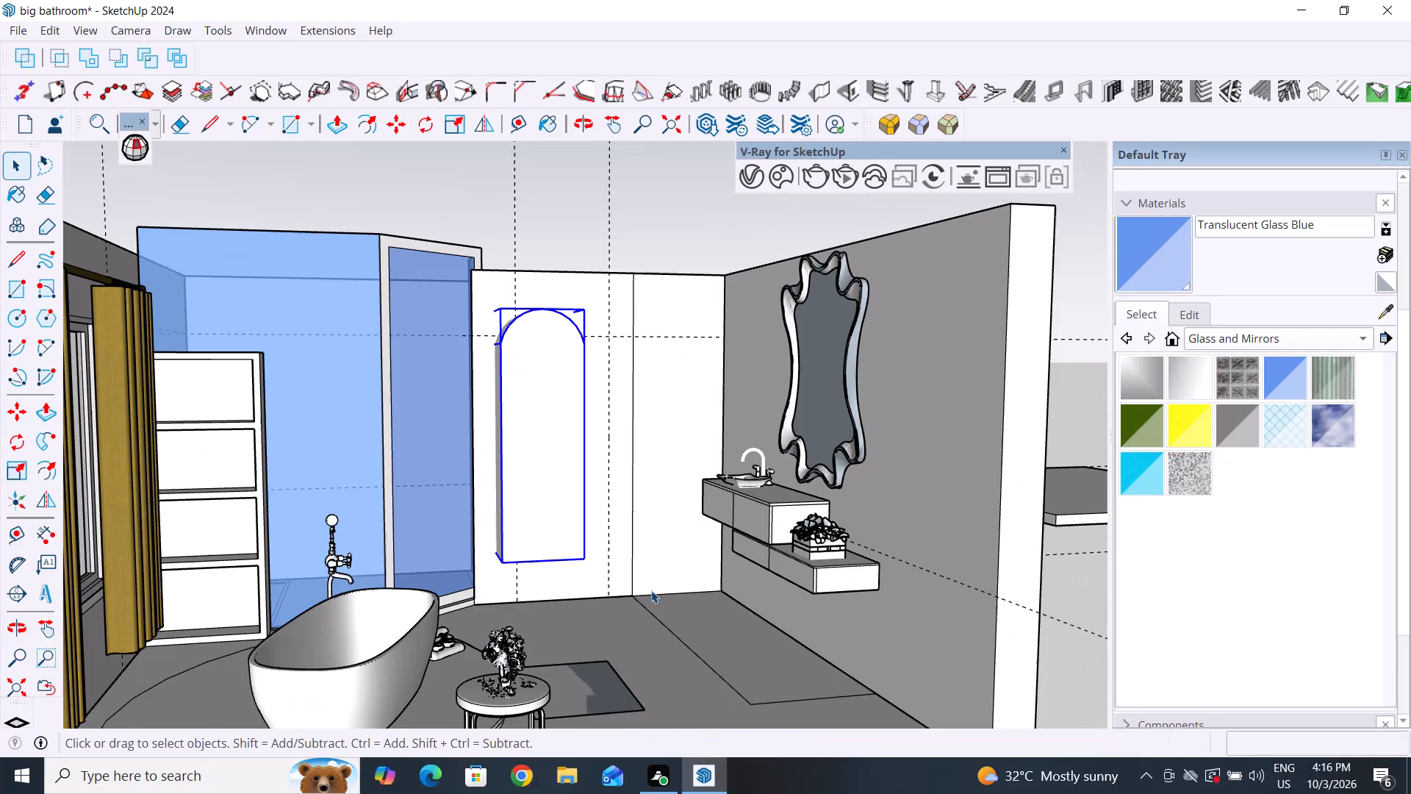
pyautogui.moveTo(651, 590); pyautogui.dragTo(560, 583, button='middle')
pyautogui.press('m')
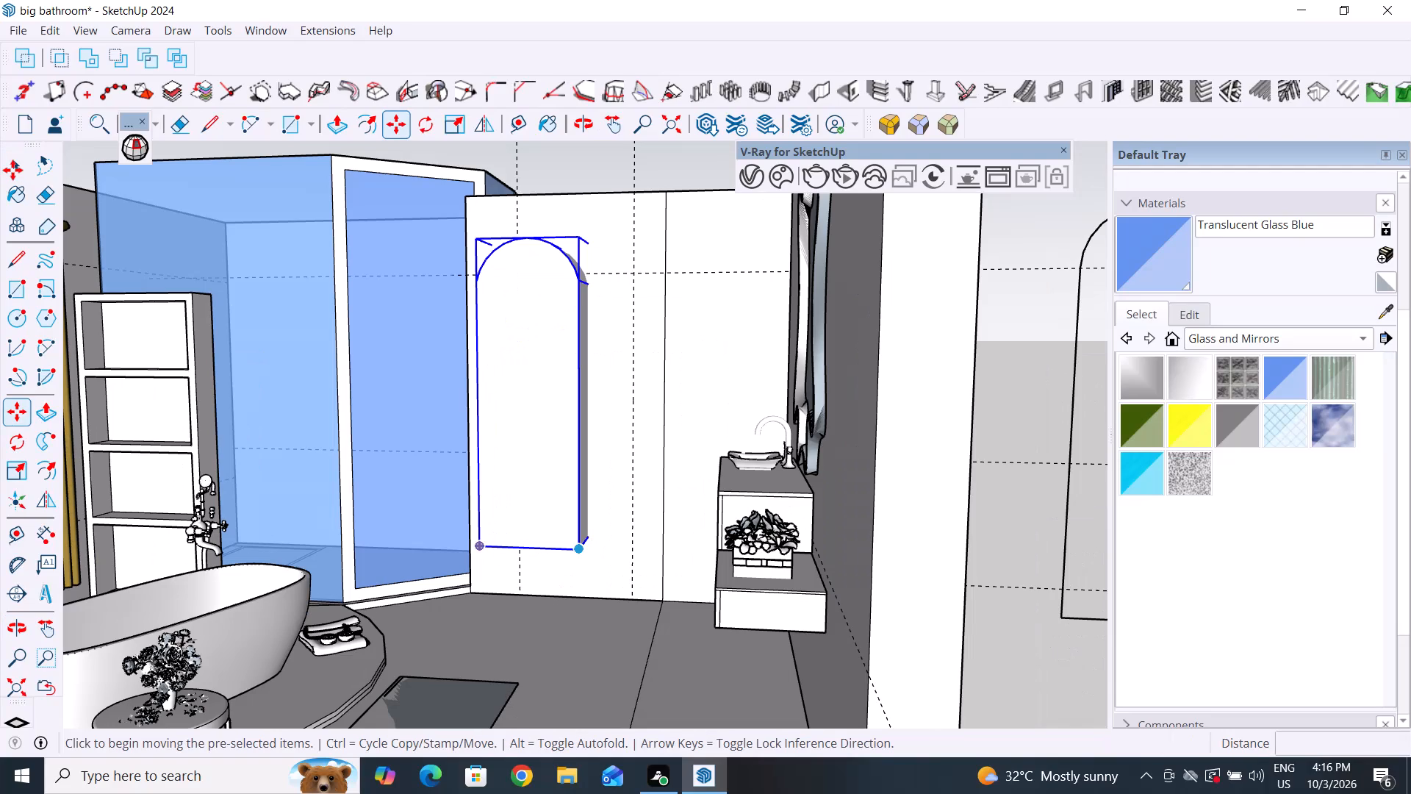
pyautogui.scroll(8, 603, 522)
pyautogui.tripleClick(637, 521)
pyautogui.click(637, 521)
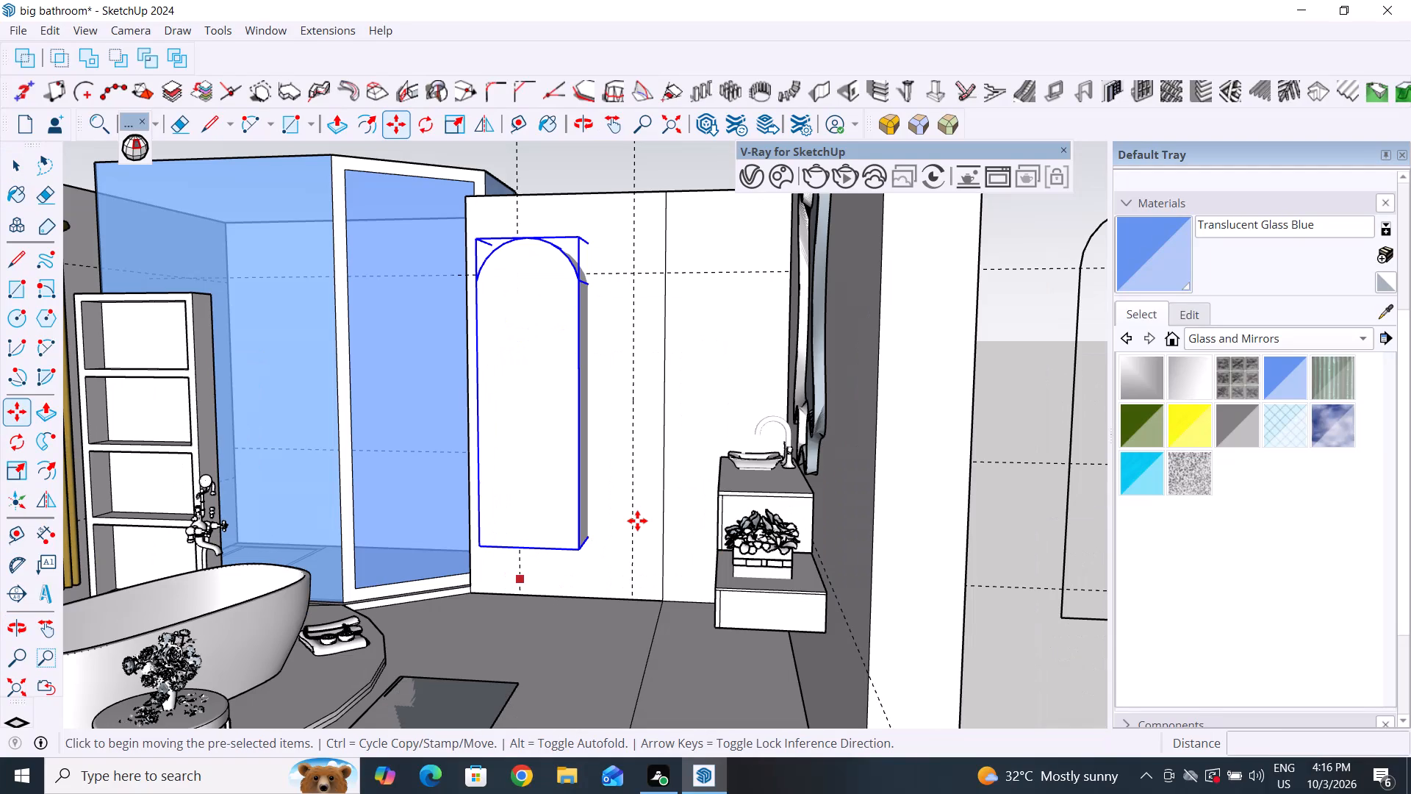
pyautogui.scroll(6, 644, 544)
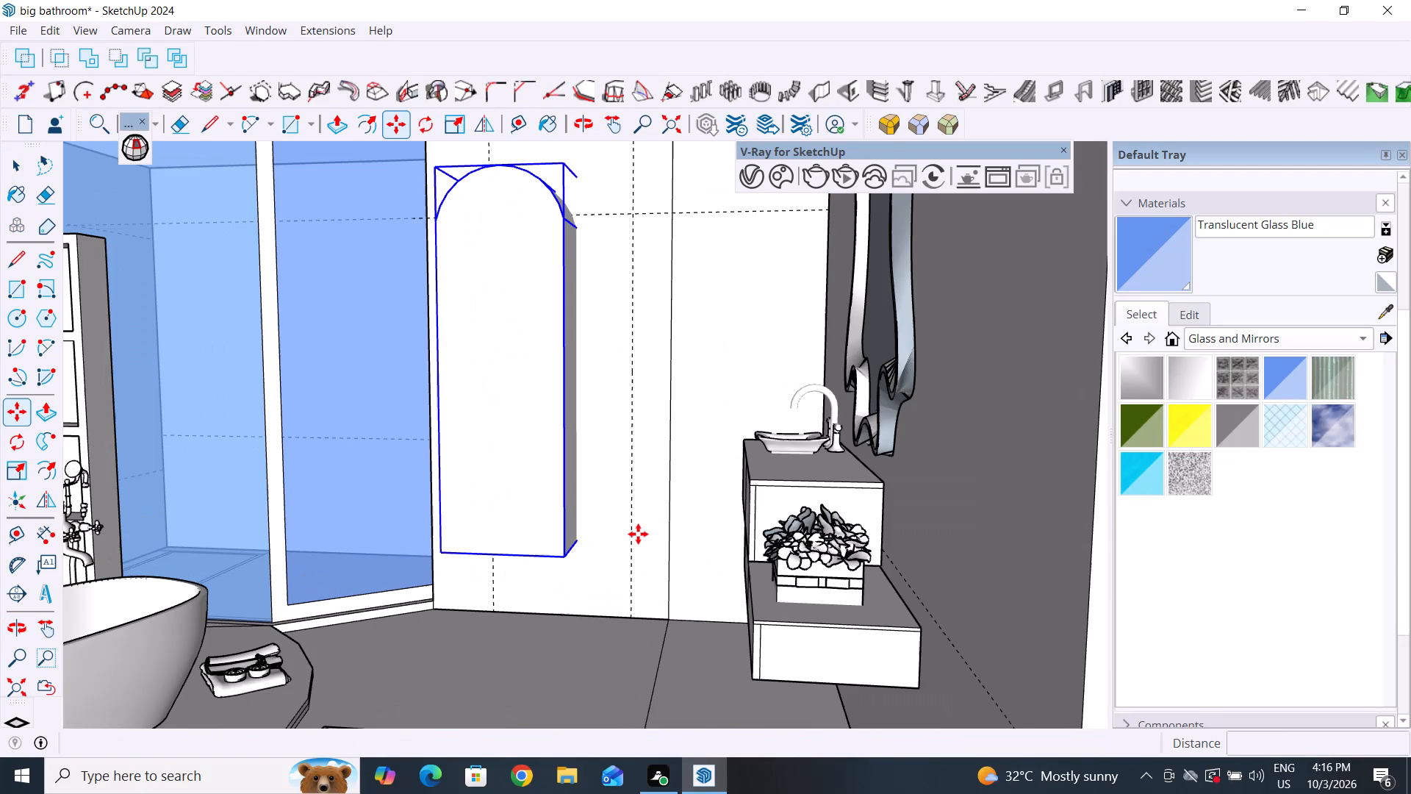
pyautogui.scroll(3, 638, 534)
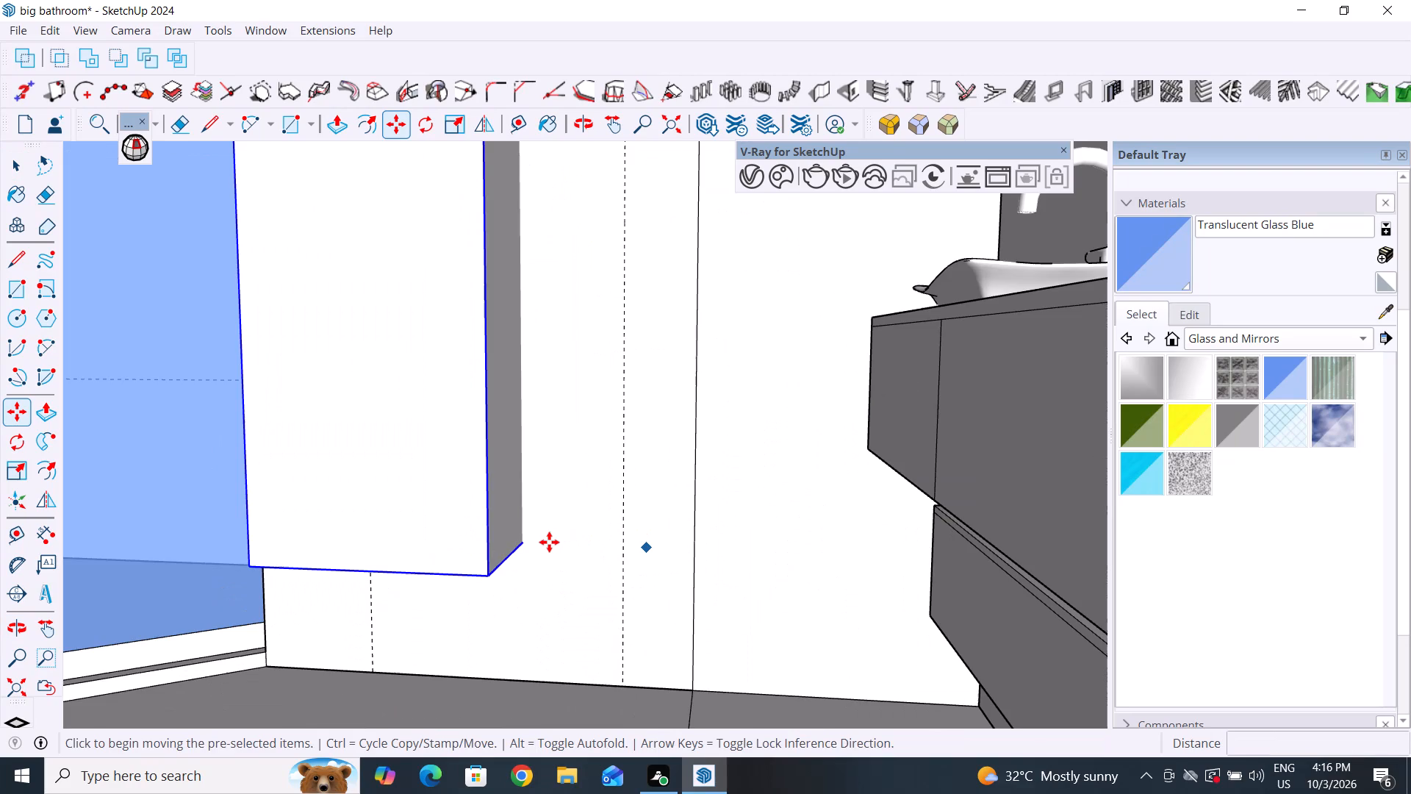
pyautogui.click(523, 546)
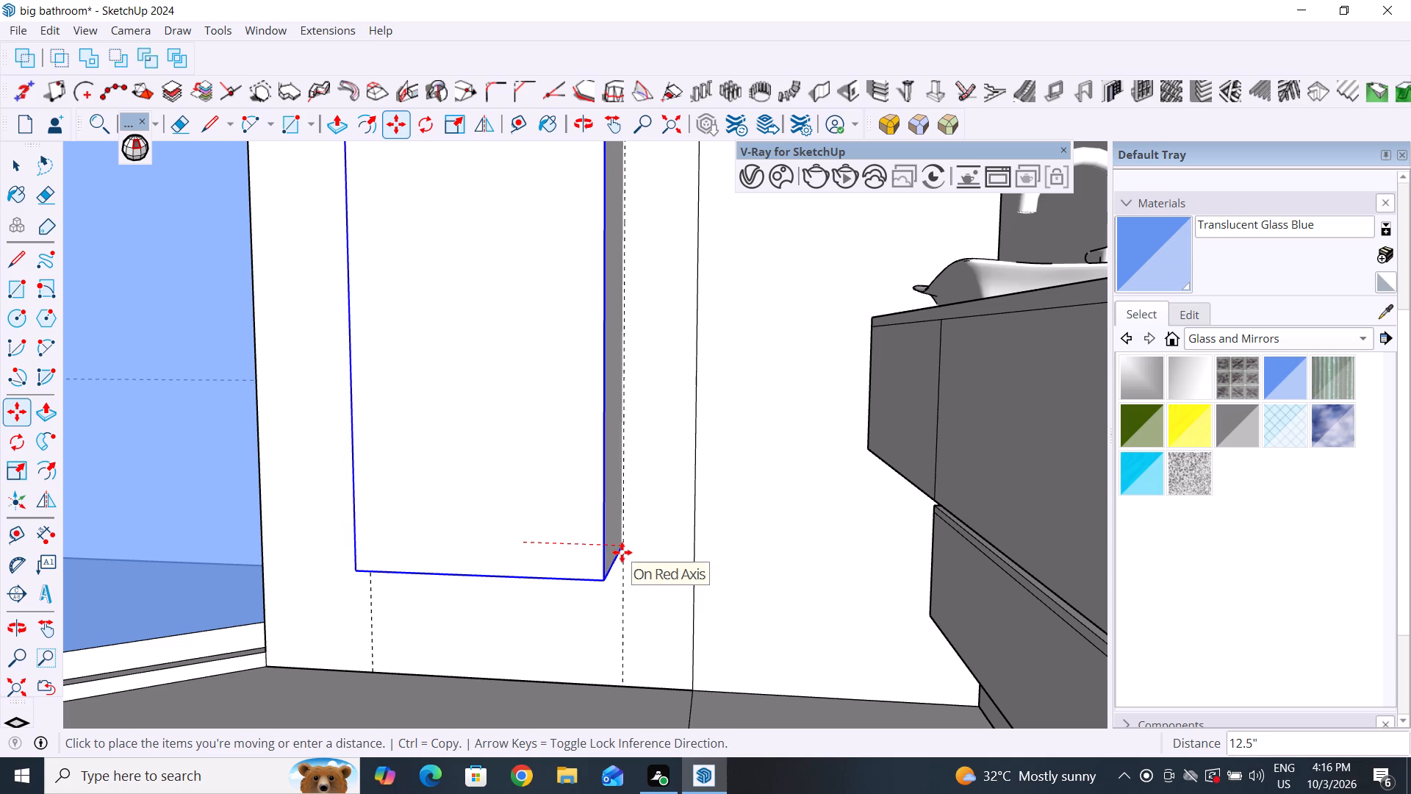
pyautogui.click(622, 548)
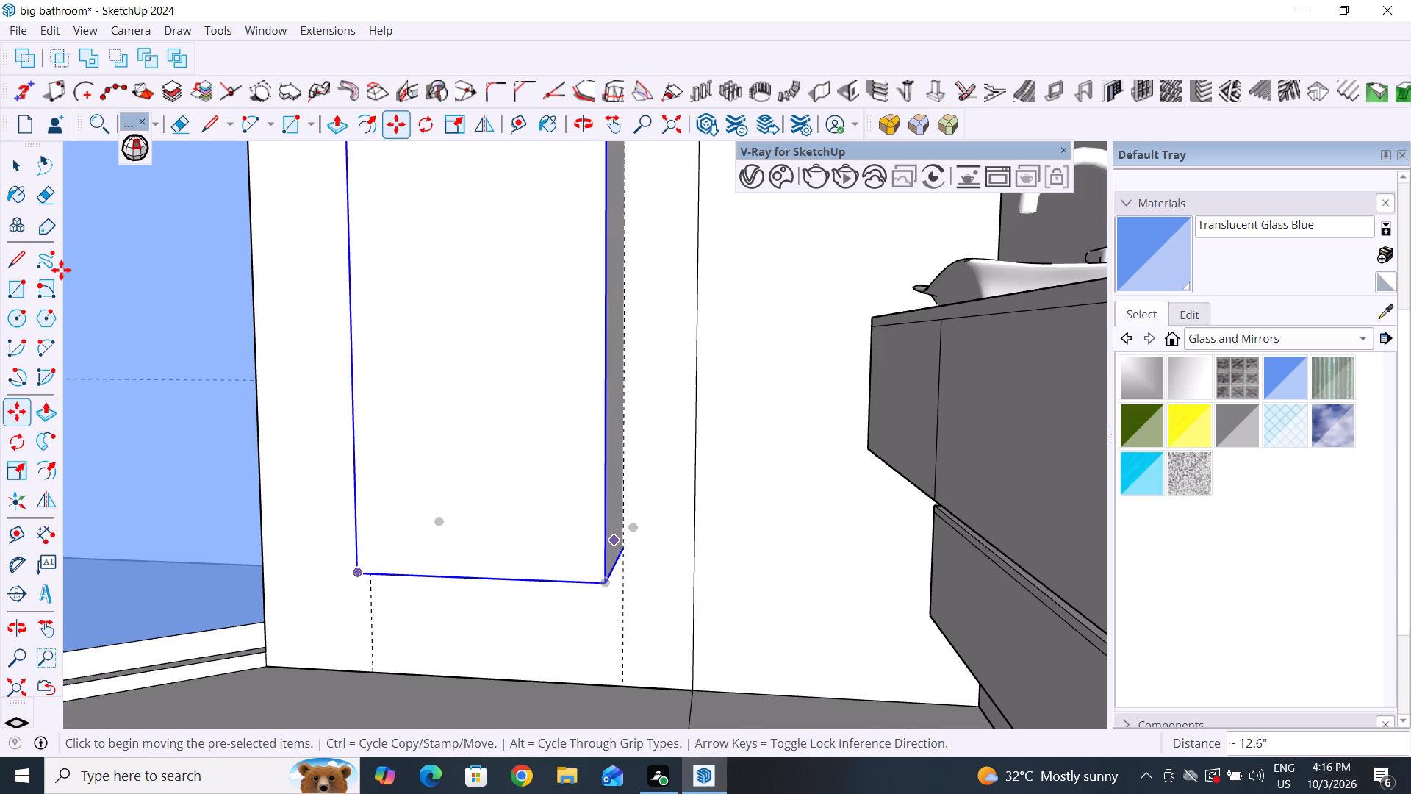
pyautogui.click(25, 168)
# Move the arched block about 13.5" down toward the floor, snapping its bottom corner to the vertical guide nearer the shower.
pyautogui.scroll(-4, 503, 522)
pyautogui.moveTo(509, 559); pyautogui.dragTo(603, 560, button='middle')
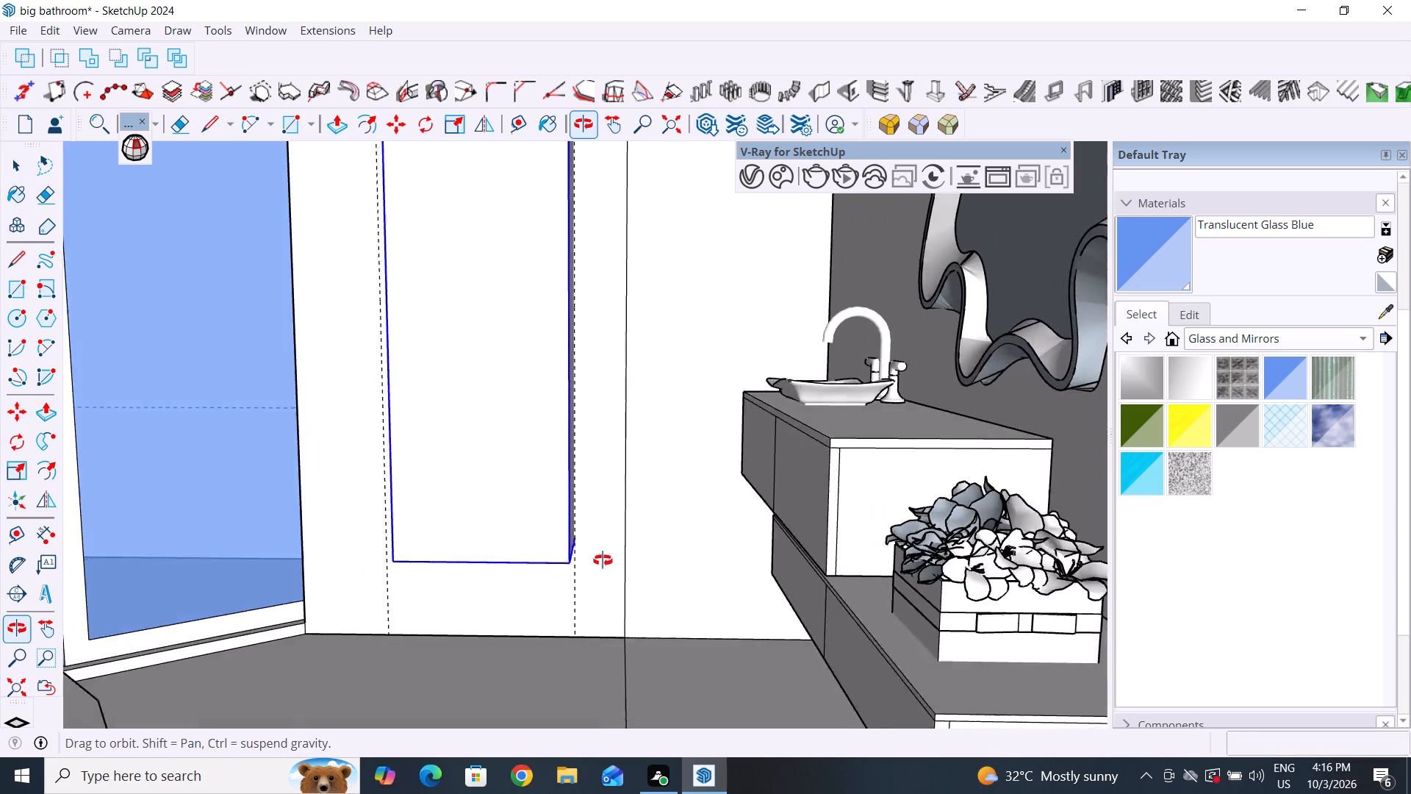
pyautogui.moveTo(603, 560); pyautogui.dragTo(797, 557, button='middle')
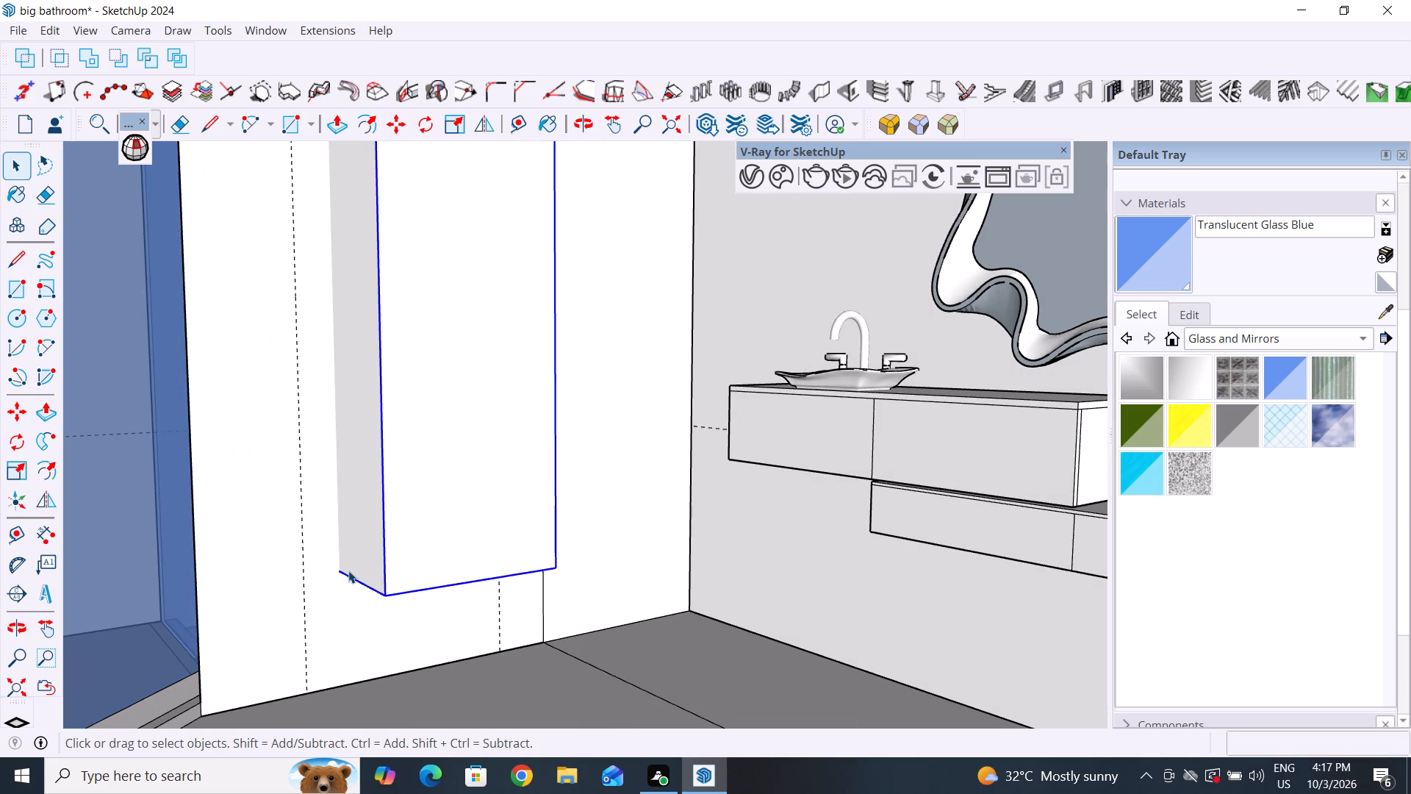
pyautogui.press('m')
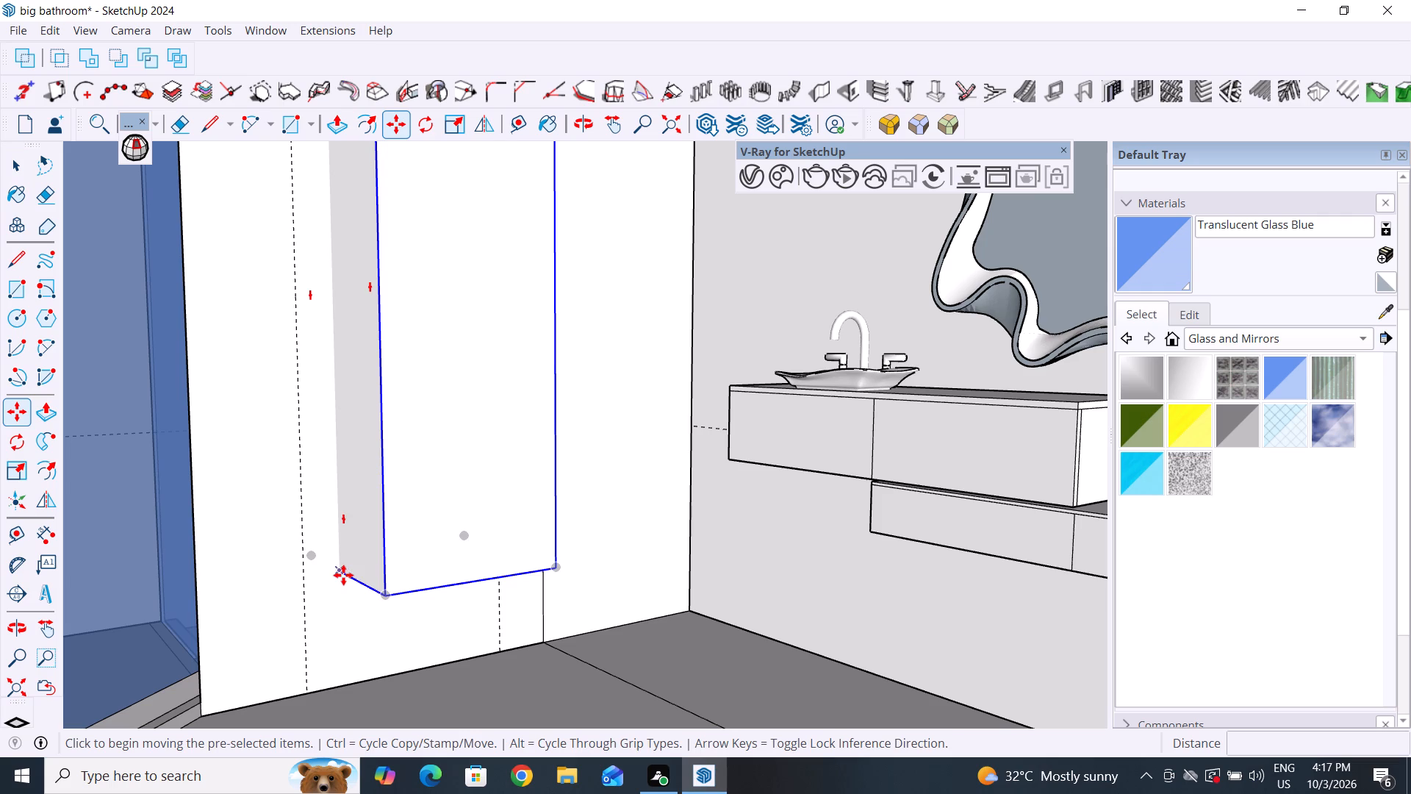
pyautogui.click(343, 575)
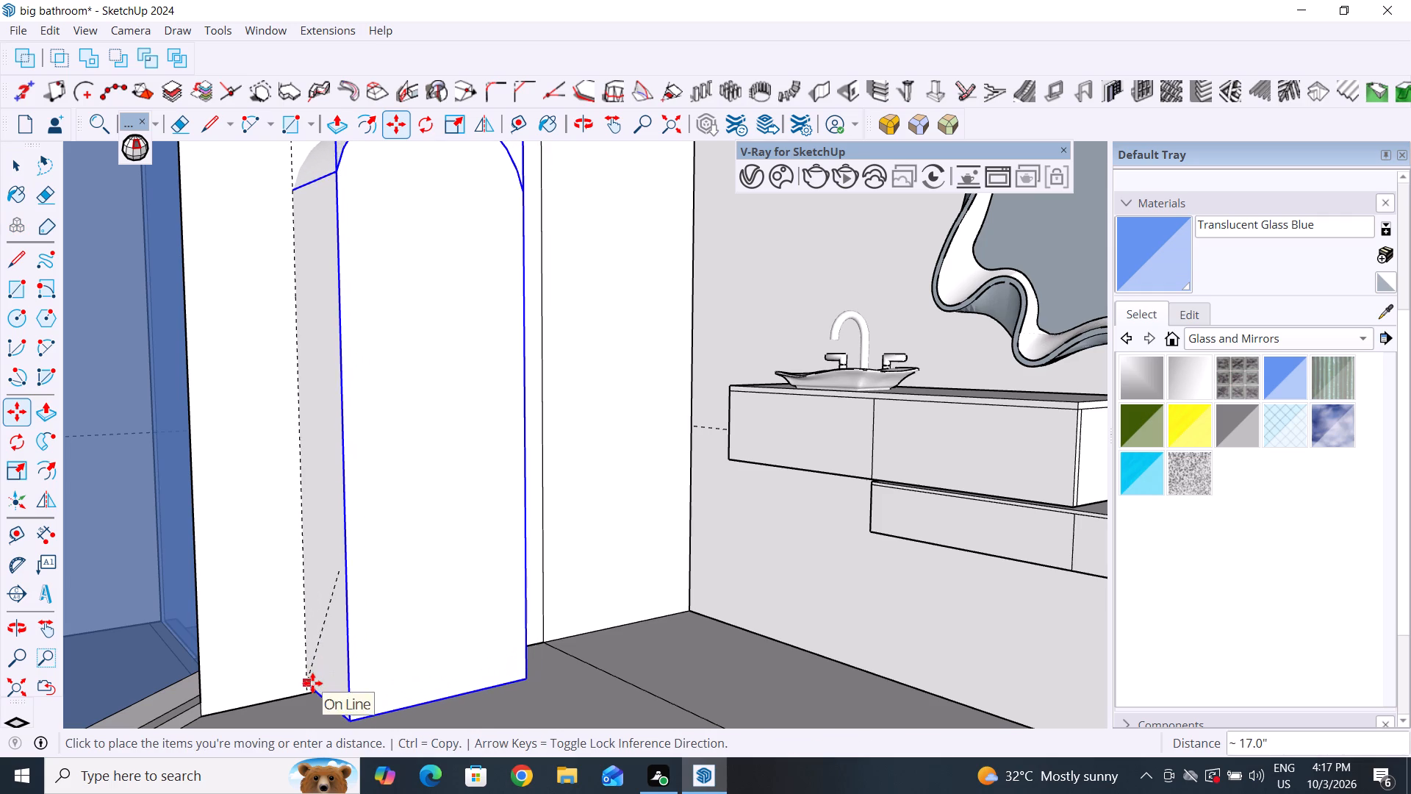
pyautogui.moveTo(334, 670); pyautogui.dragTo(416, 673, button='middle')
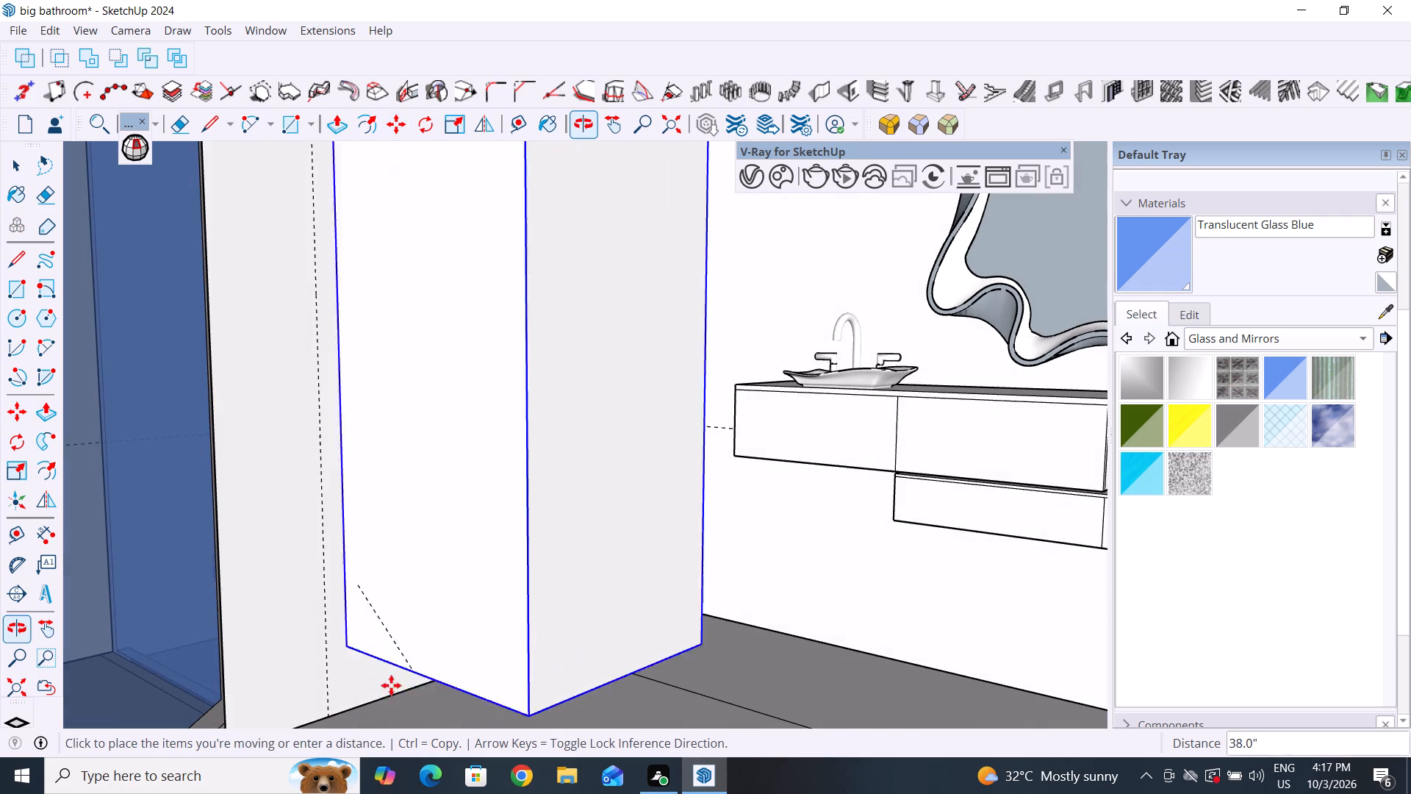
pyautogui.click(328, 681)
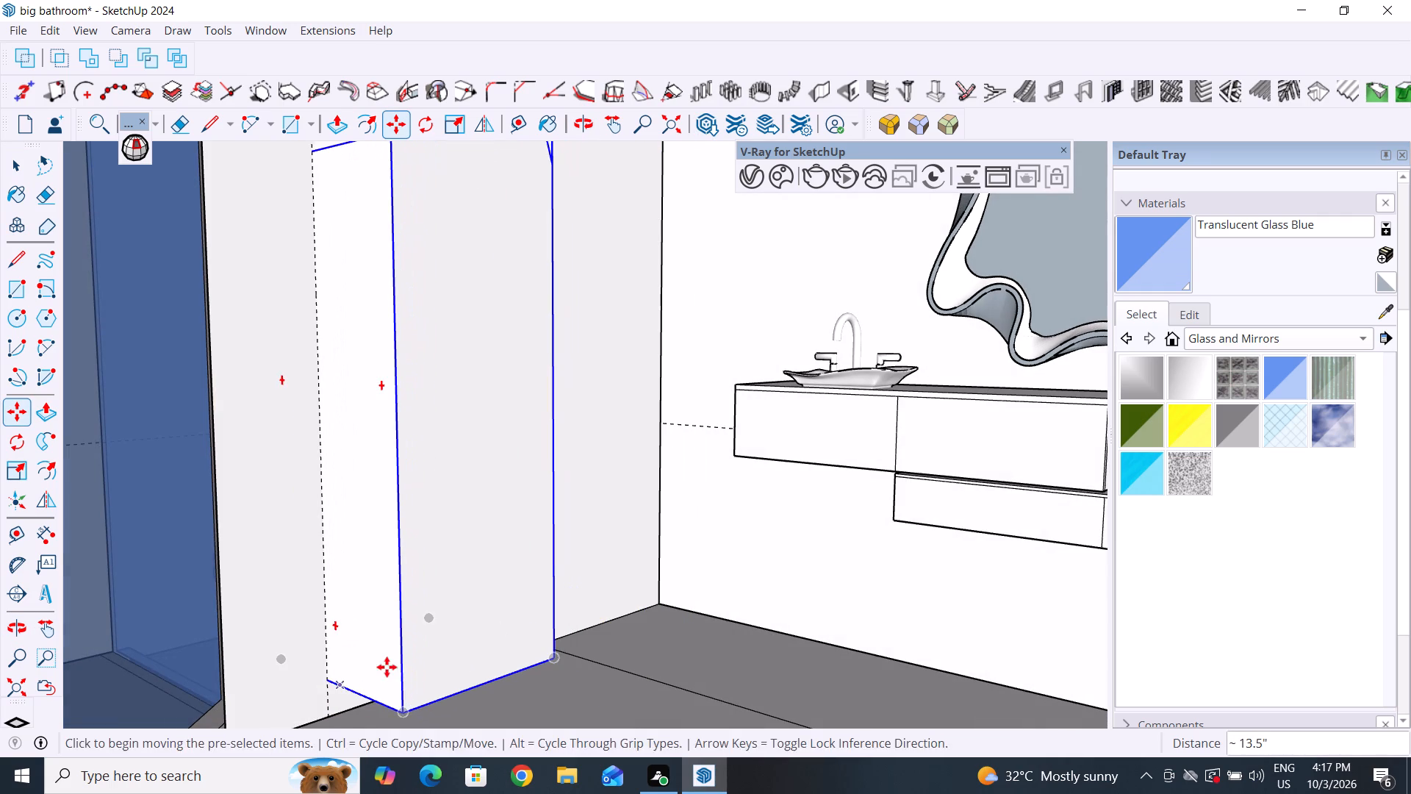
# Lower the arched block along the shower-side guide until its bottom corner sits on the partition's floor line.
pyautogui.moveTo(387, 667); pyautogui.dragTo(398, 657, button='middle')
pyautogui.scroll(-5, 497, 562)
pyautogui.moveTo(547, 630); pyautogui.dragTo(495, 681, button='middle')
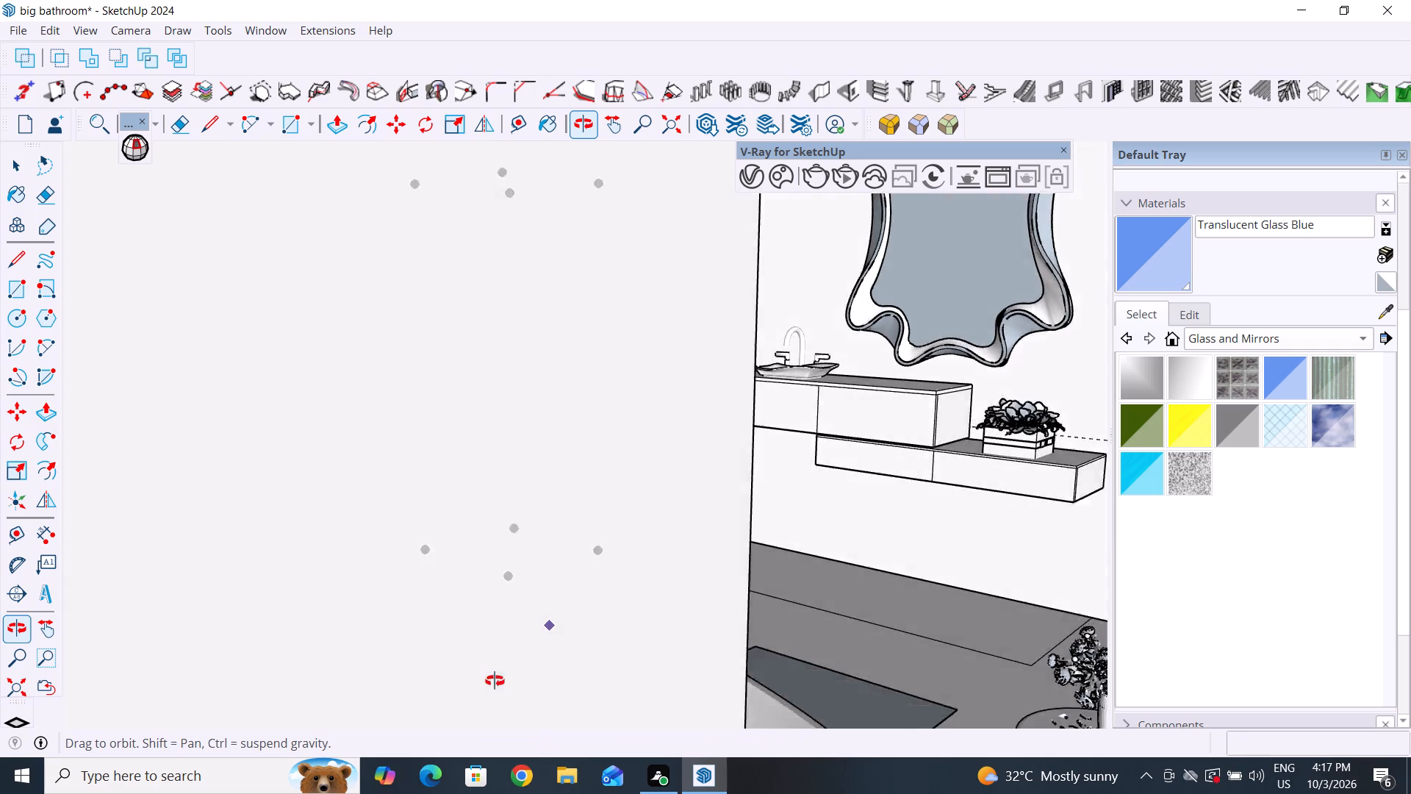
pyautogui.moveTo(495, 681); pyautogui.dragTo(468, 709, button='middle')
pyautogui.scroll(-12, 487, 701)
pyautogui.scroll(8, 673, 425)
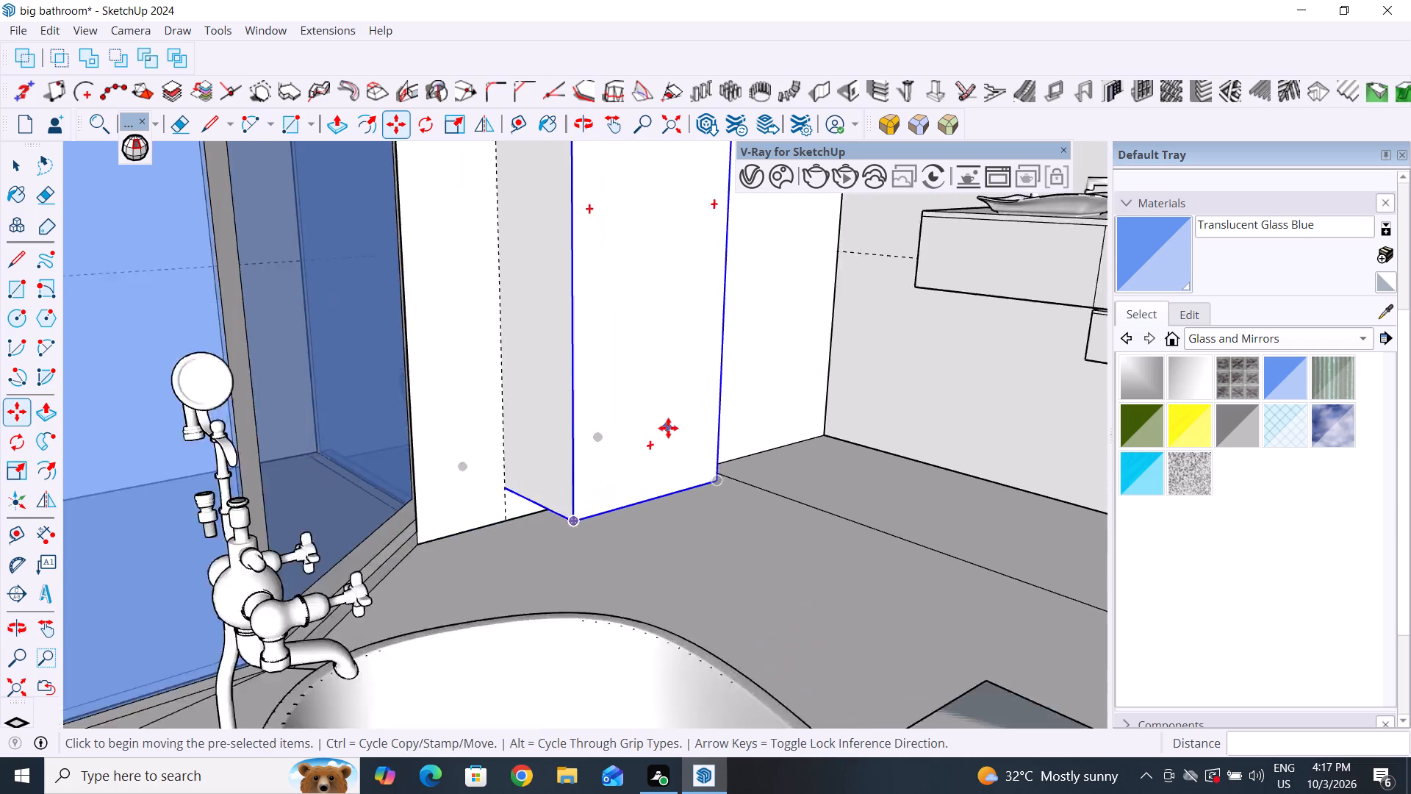
pyautogui.scroll(1, 668, 428)
pyautogui.click(446, 515)
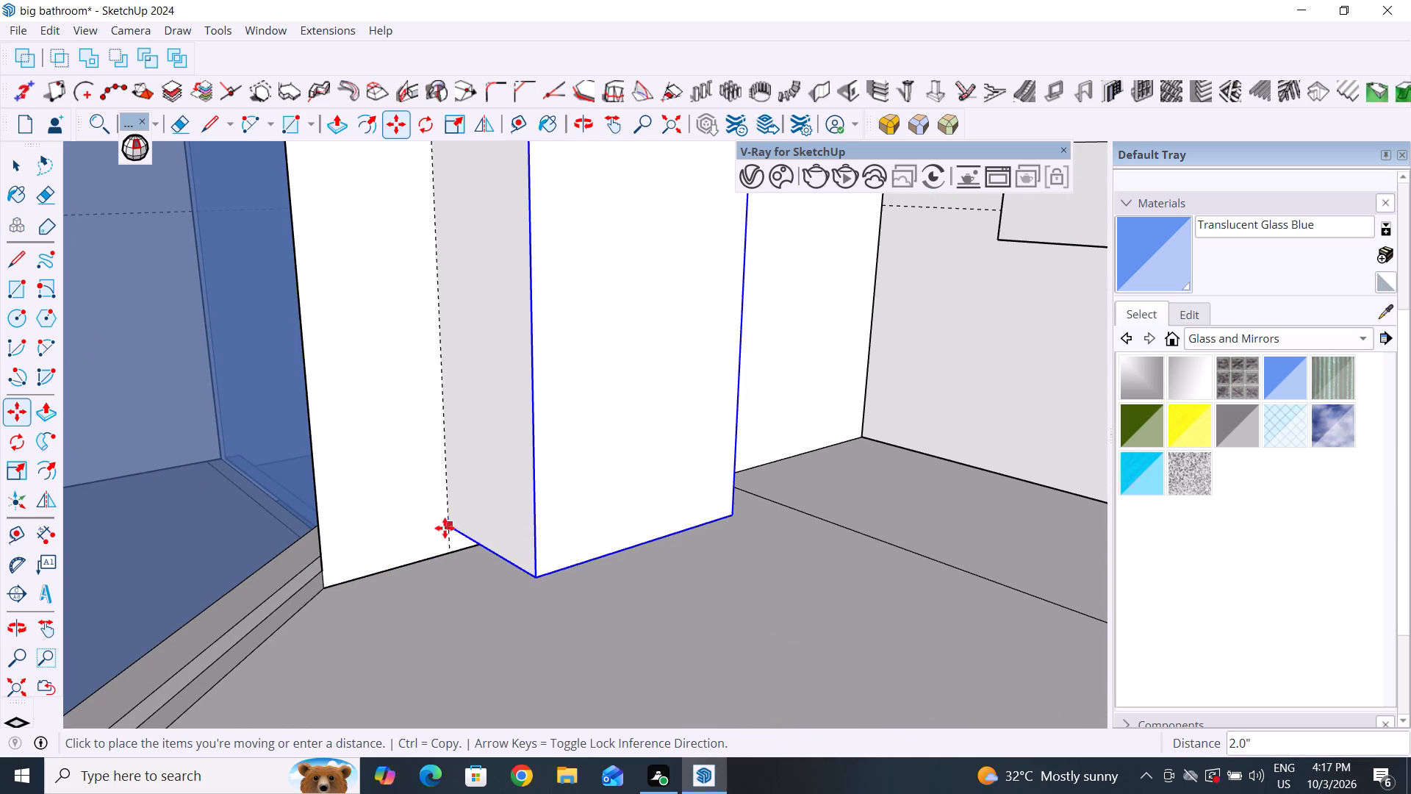
pyautogui.click(454, 554)
# Examine the arched block's placement through the partition from above, from the toilet side and from the vanity side.
pyautogui.scroll(-4, 688, 674)
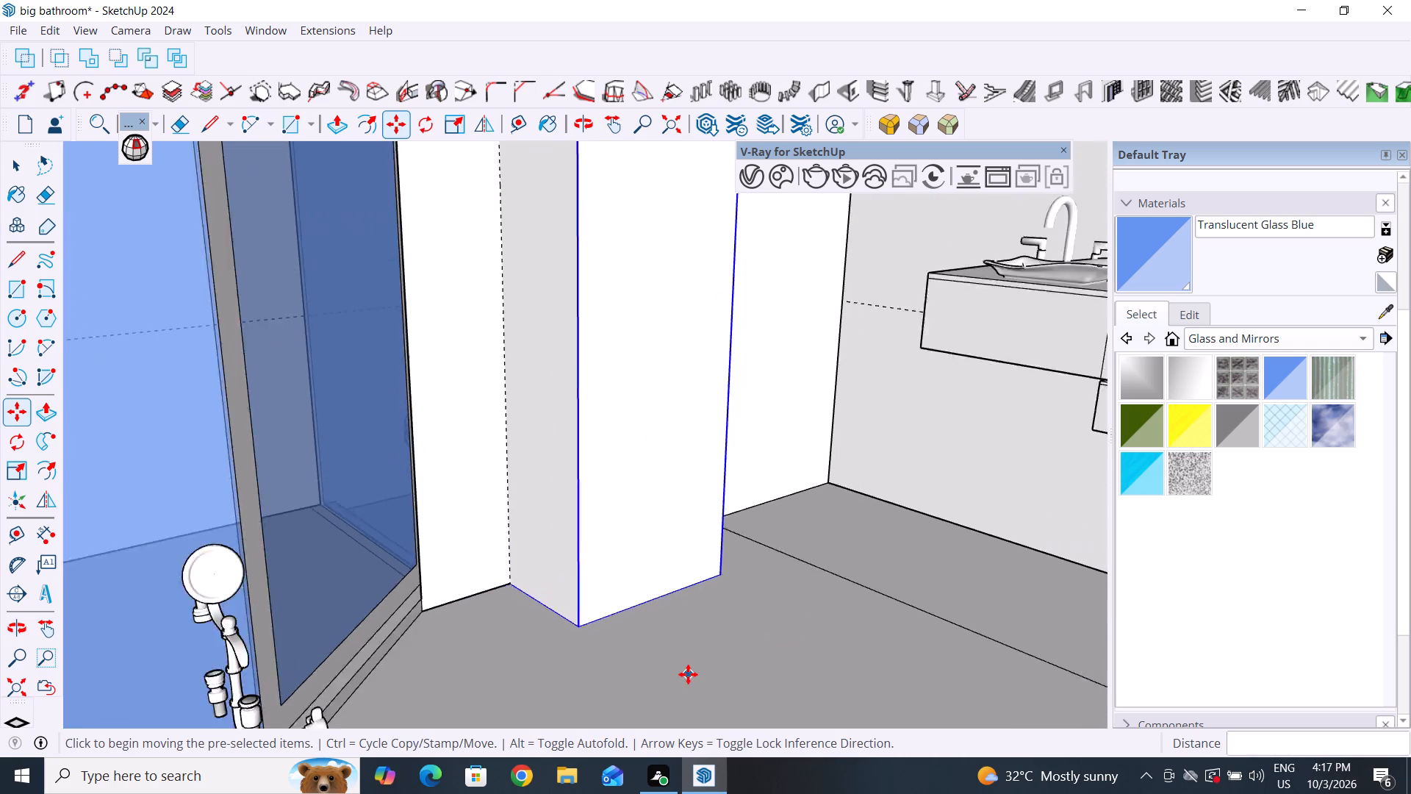
pyautogui.scroll(-7, 688, 674)
pyautogui.scroll(-5, 595, 590)
pyautogui.moveTo(611, 570); pyautogui.dragTo(527, 571, button='middle')
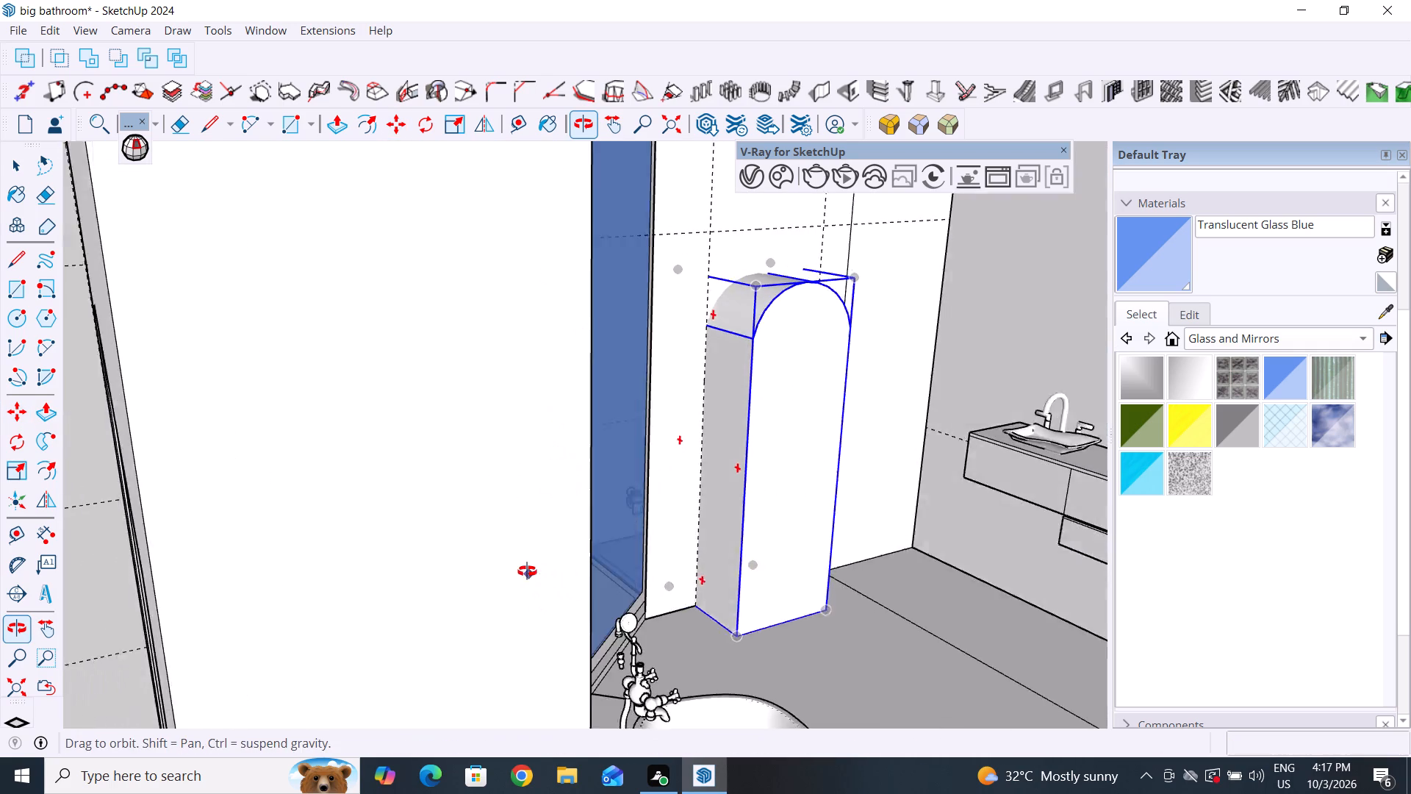
pyautogui.moveTo(527, 571); pyautogui.dragTo(546, 606, button='middle')
pyautogui.scroll(-15, 822, 543)
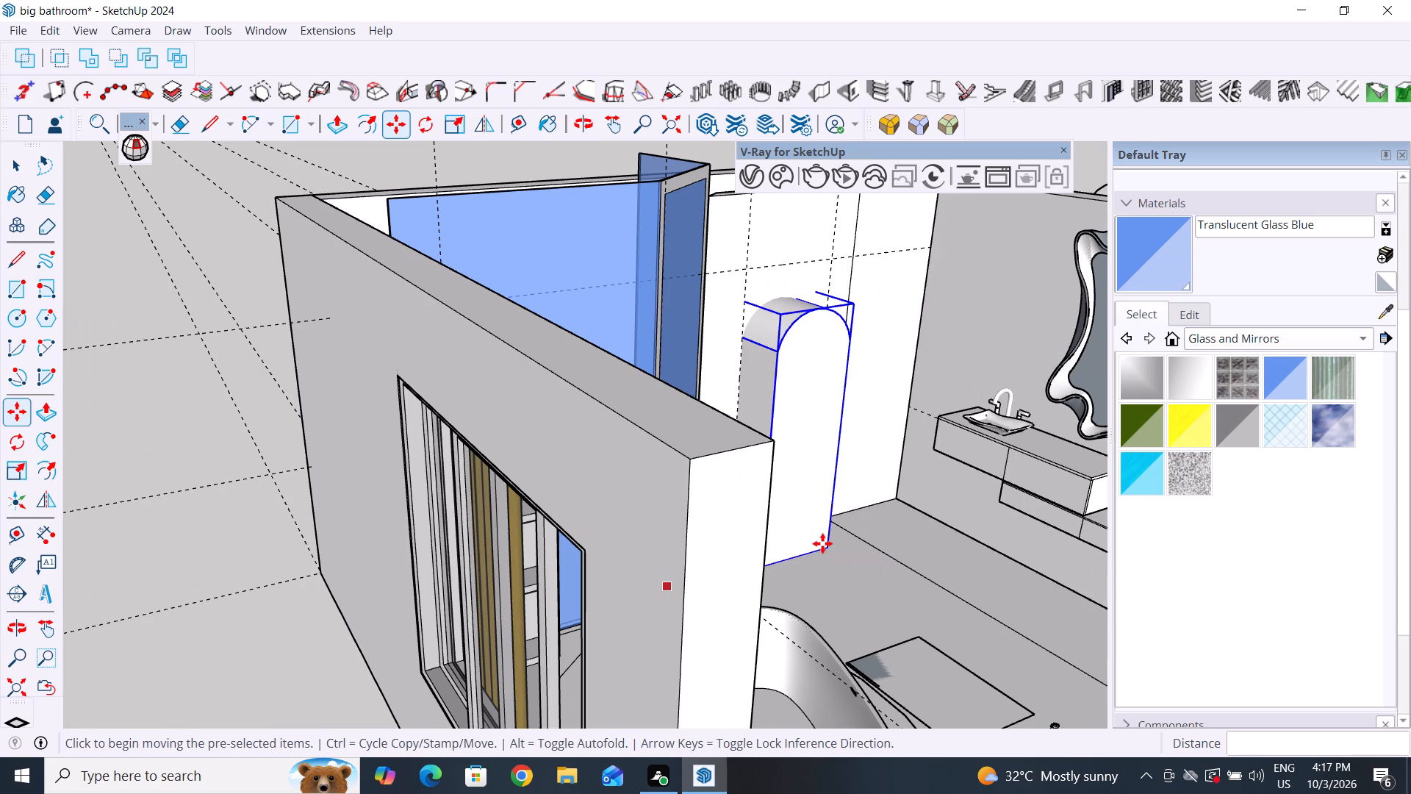
pyautogui.scroll(-6, 822, 543)
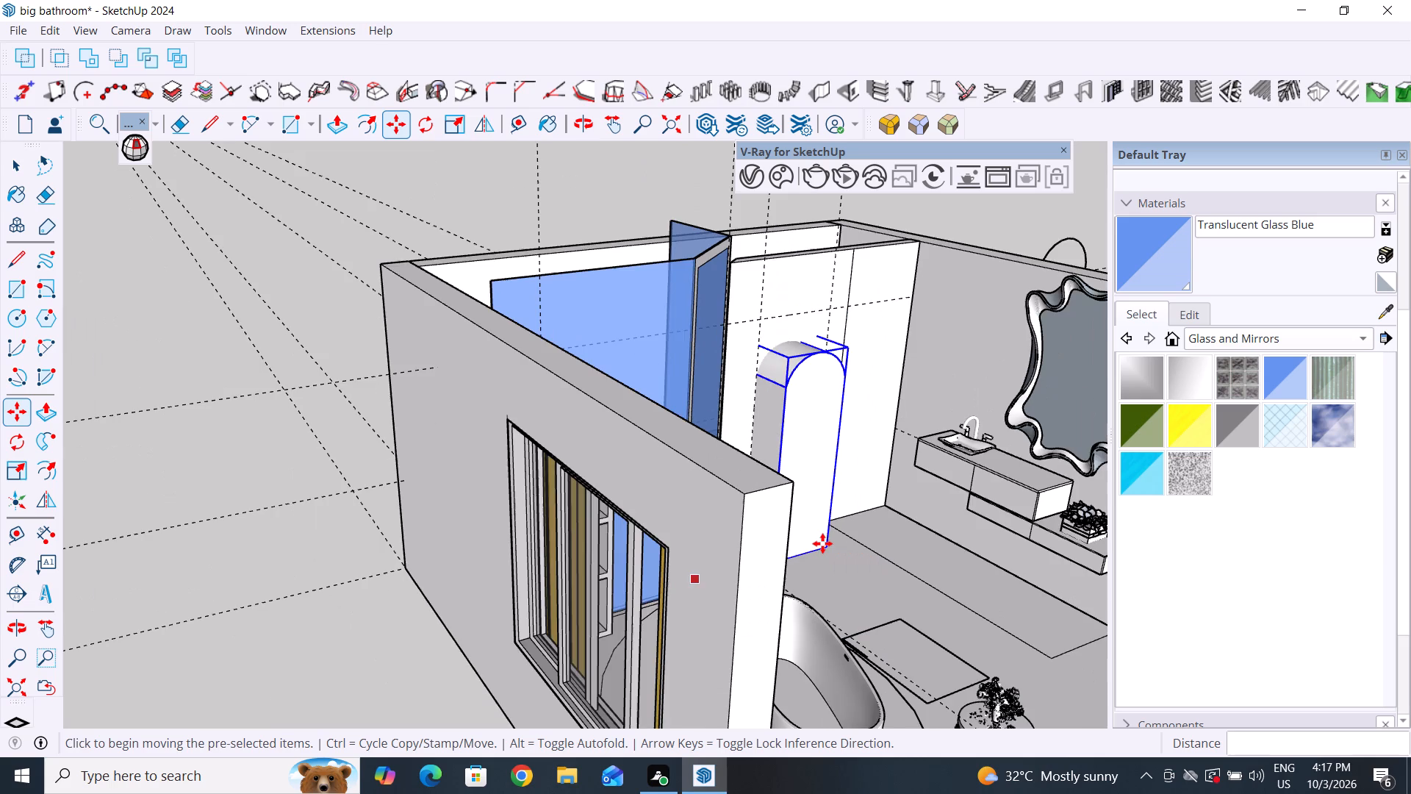
pyautogui.scroll(-5, 593, 579)
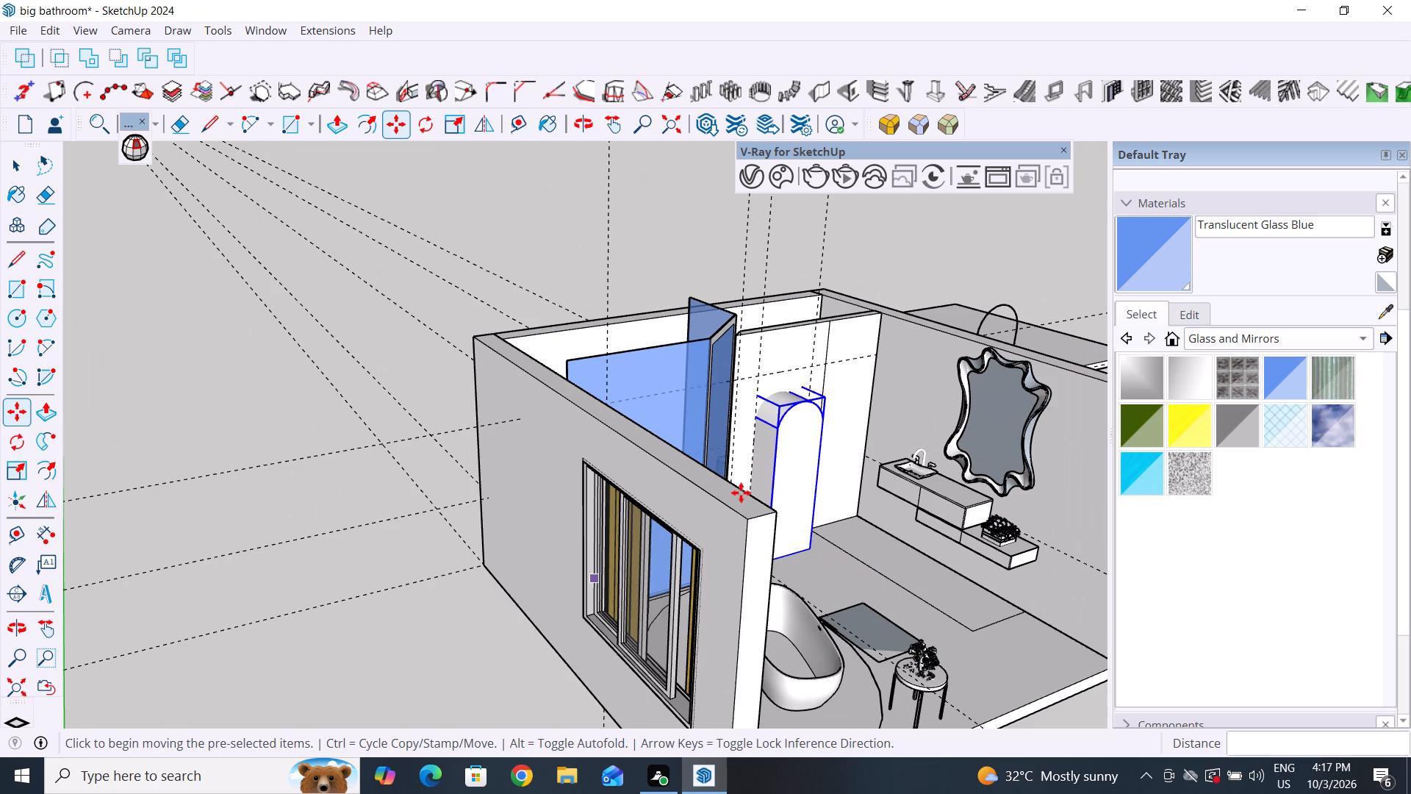
pyautogui.click(27, 164)
pyautogui.scroll(-4, 295, 392)
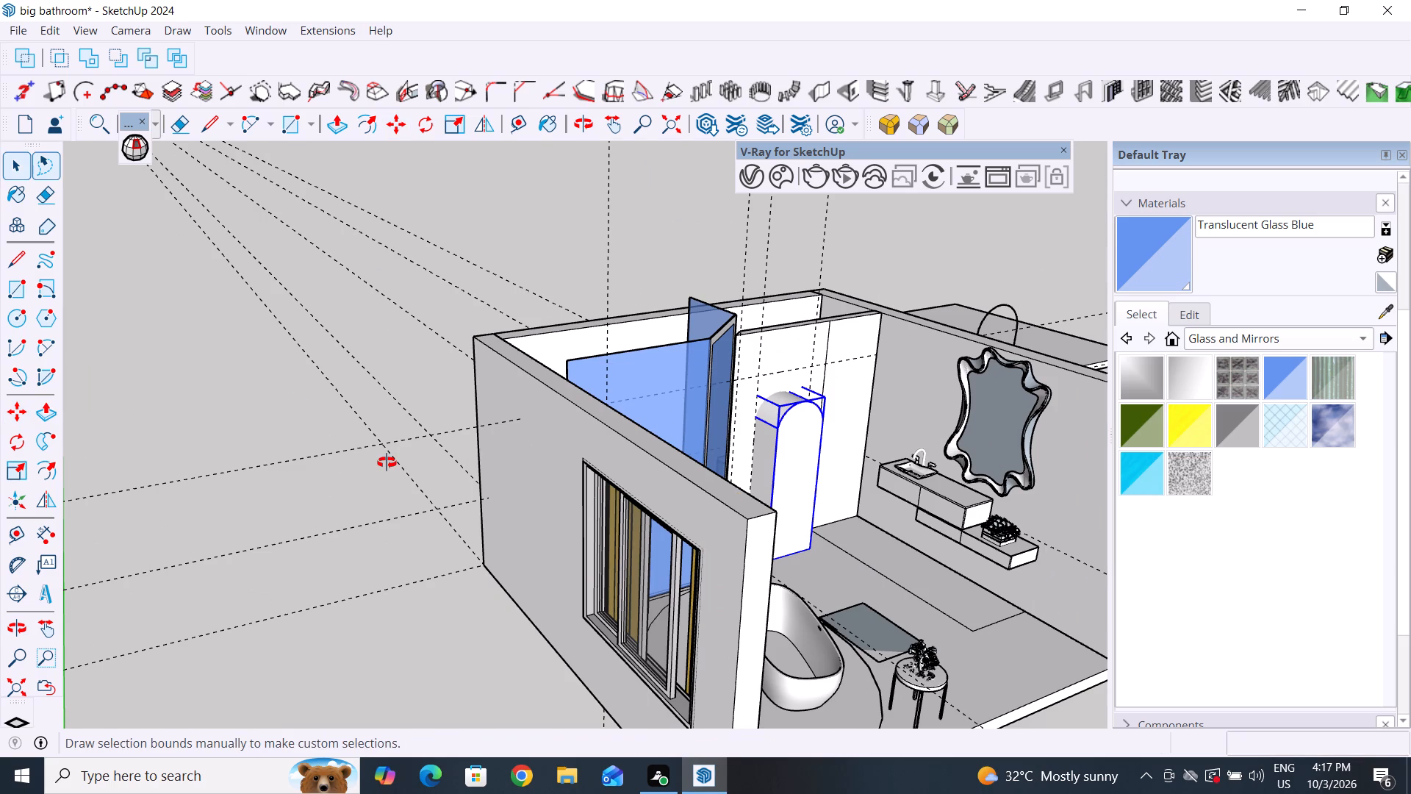
pyautogui.moveTo(317, 411); pyautogui.dragTo(387, 462, button='middle')
pyautogui.moveTo(387, 462); pyautogui.dragTo(825, 656, button='middle')
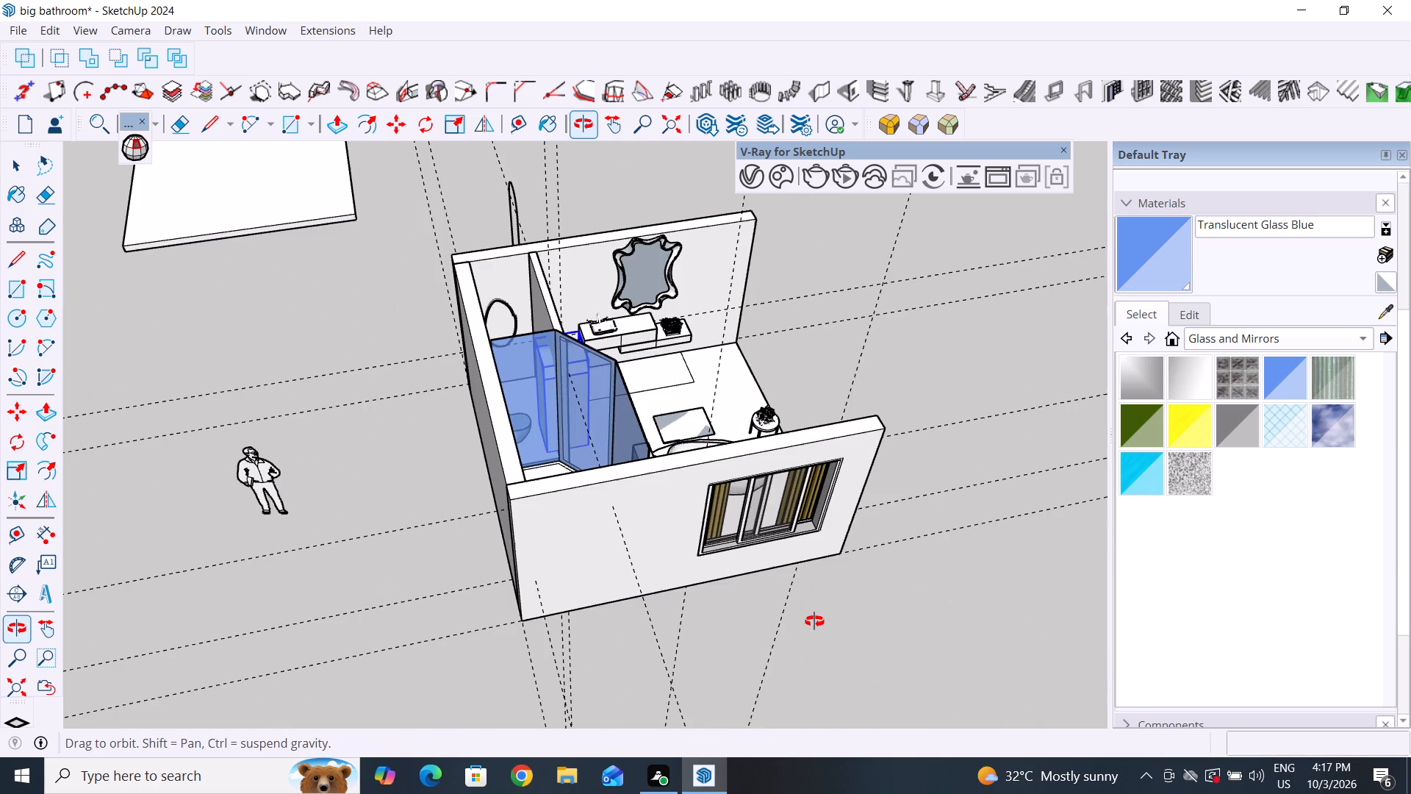
pyautogui.moveTo(609, 337); pyautogui.dragTo(595, 406, button='middle')
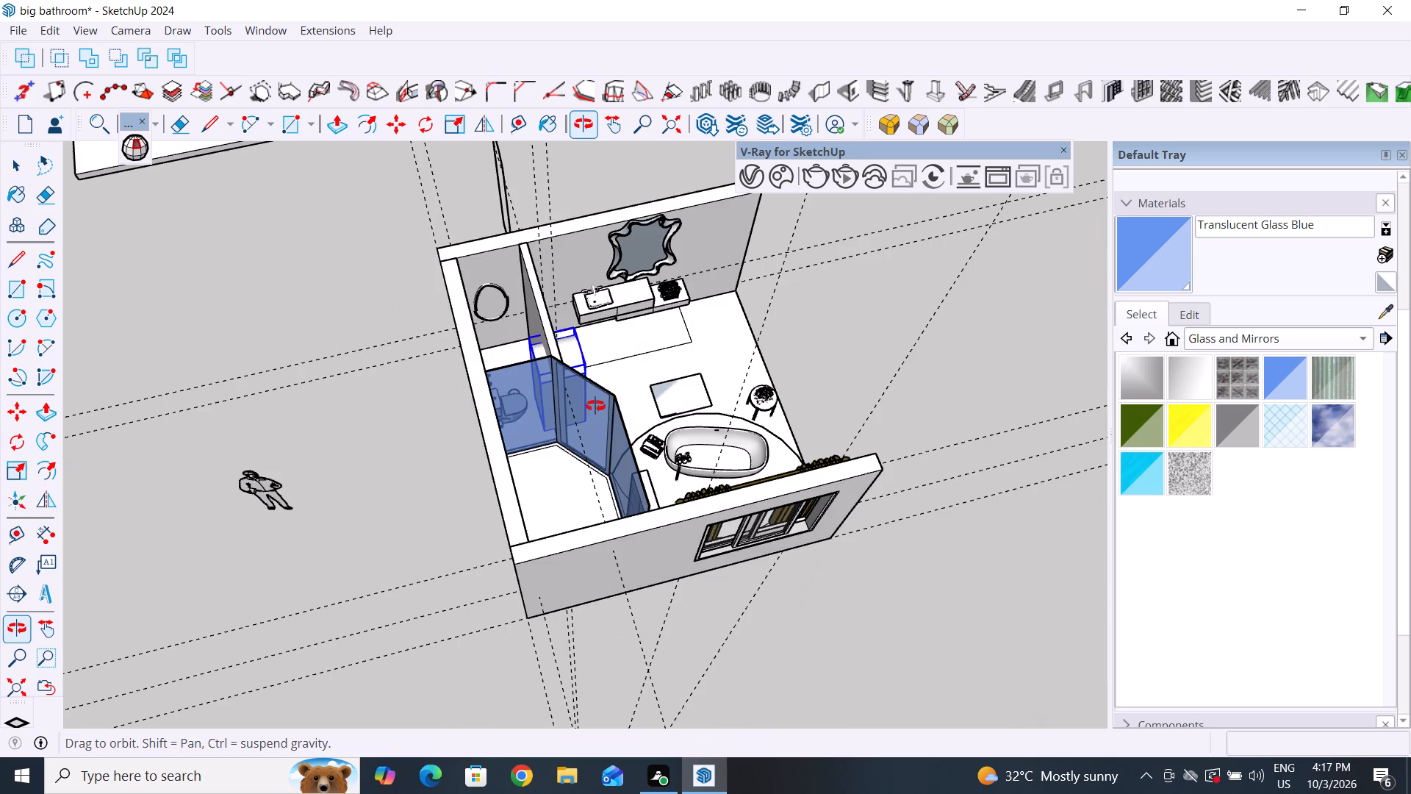
pyautogui.moveTo(595, 406); pyautogui.dragTo(599, 468, button='middle')
pyautogui.scroll(3, 550, 390)
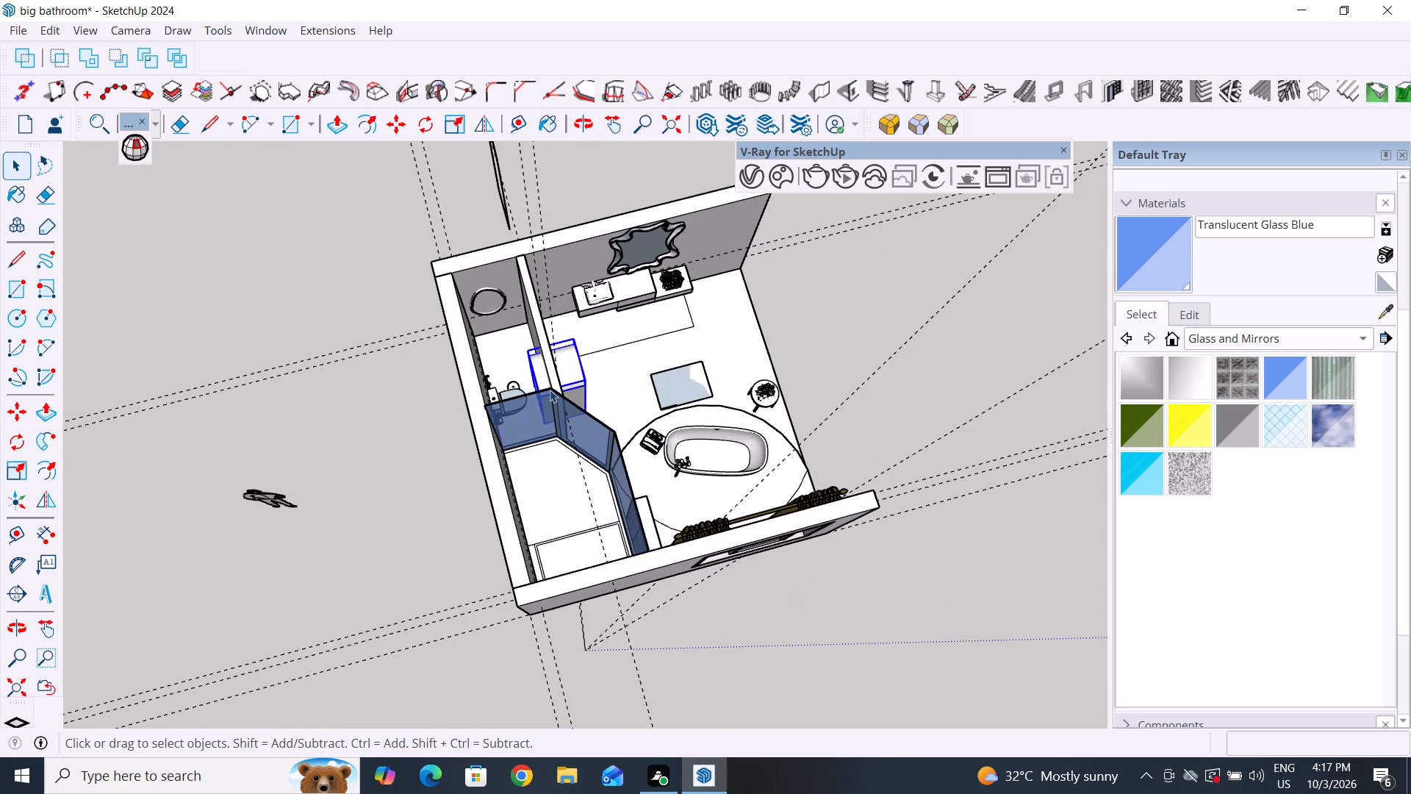
pyautogui.scroll(12, 550, 390)
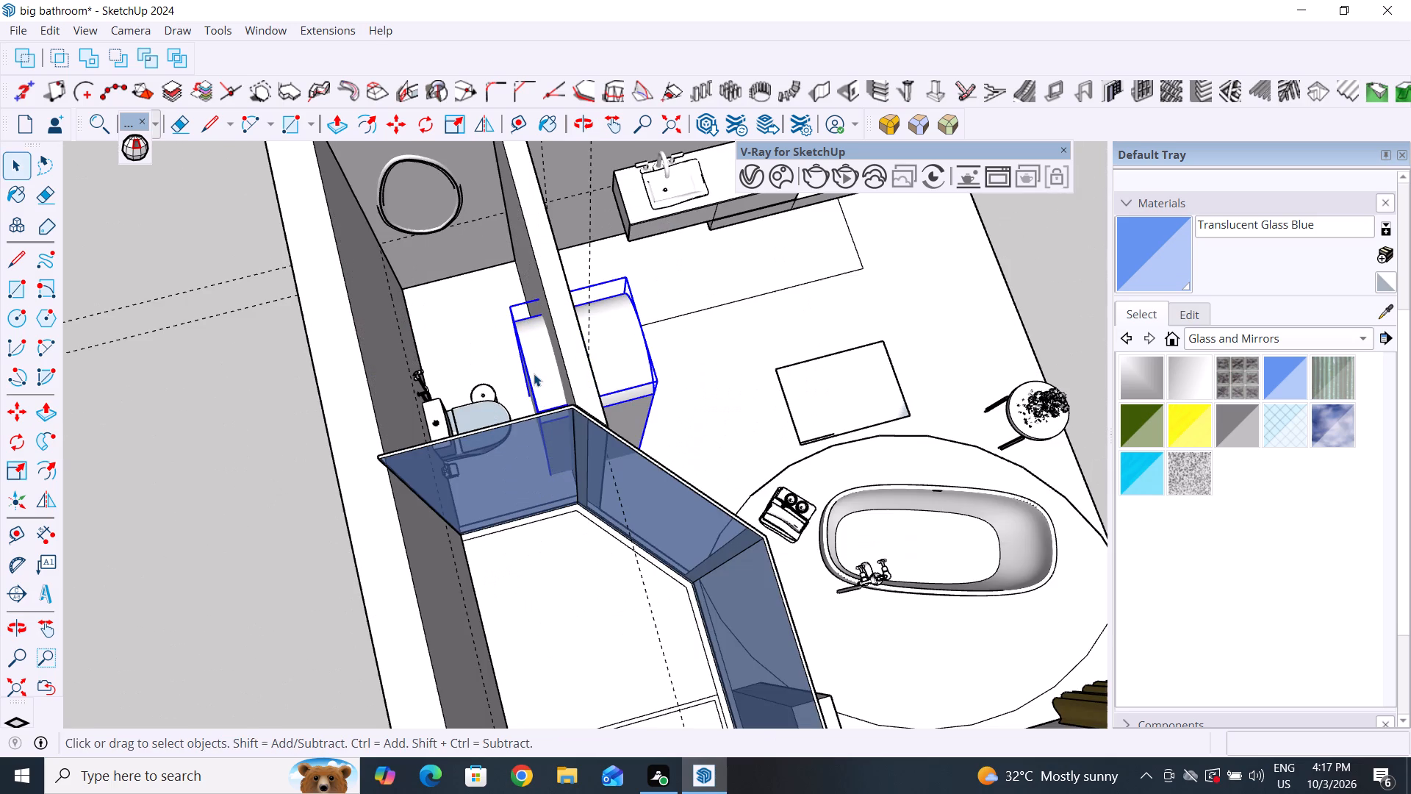
pyautogui.moveTo(552, 402); pyautogui.dragTo(916, 387, button='middle')
pyautogui.scroll(1, 555, 404)
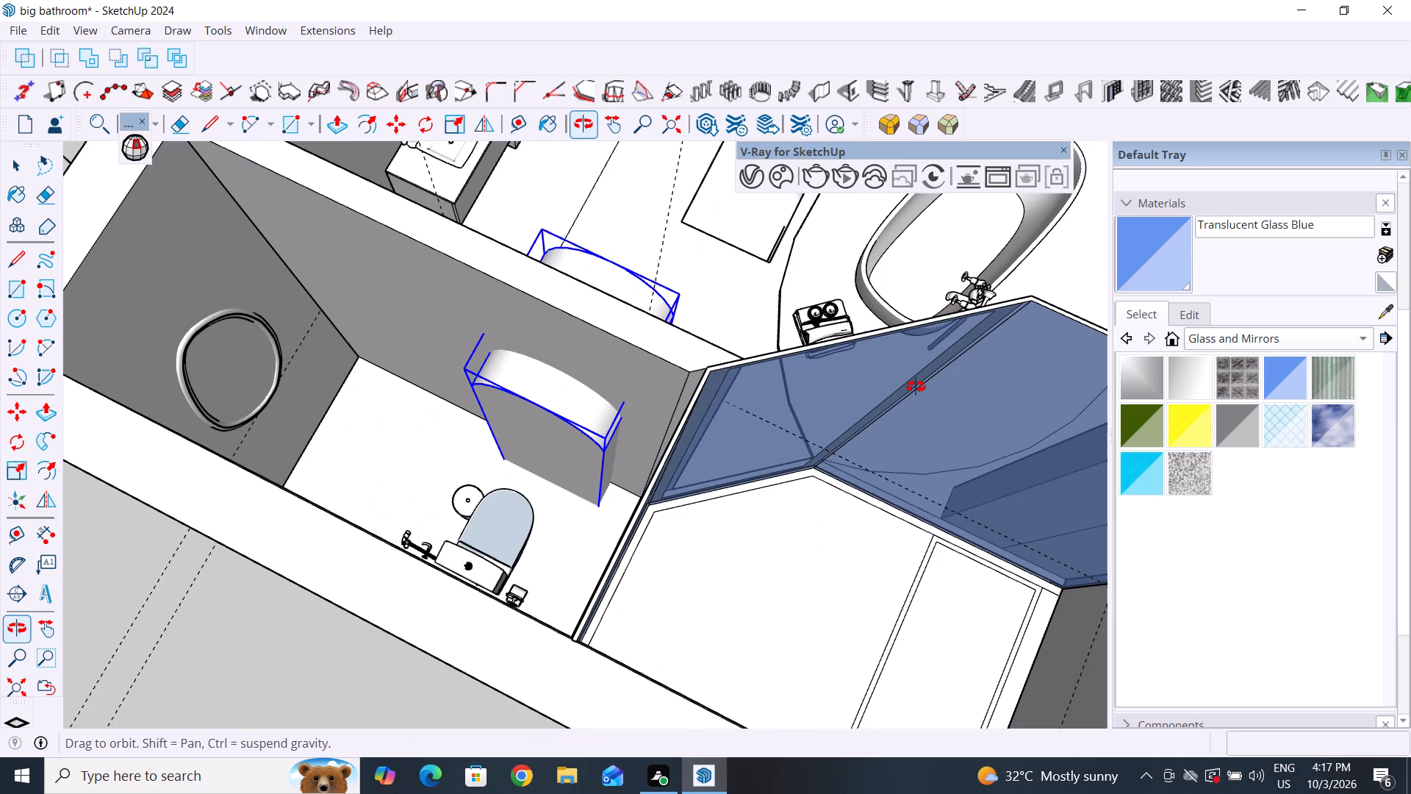
pyautogui.moveTo(916, 387); pyautogui.dragTo(423, 364, button='middle')
pyautogui.moveTo(788, 498); pyautogui.dragTo(514, 484, button='middle')
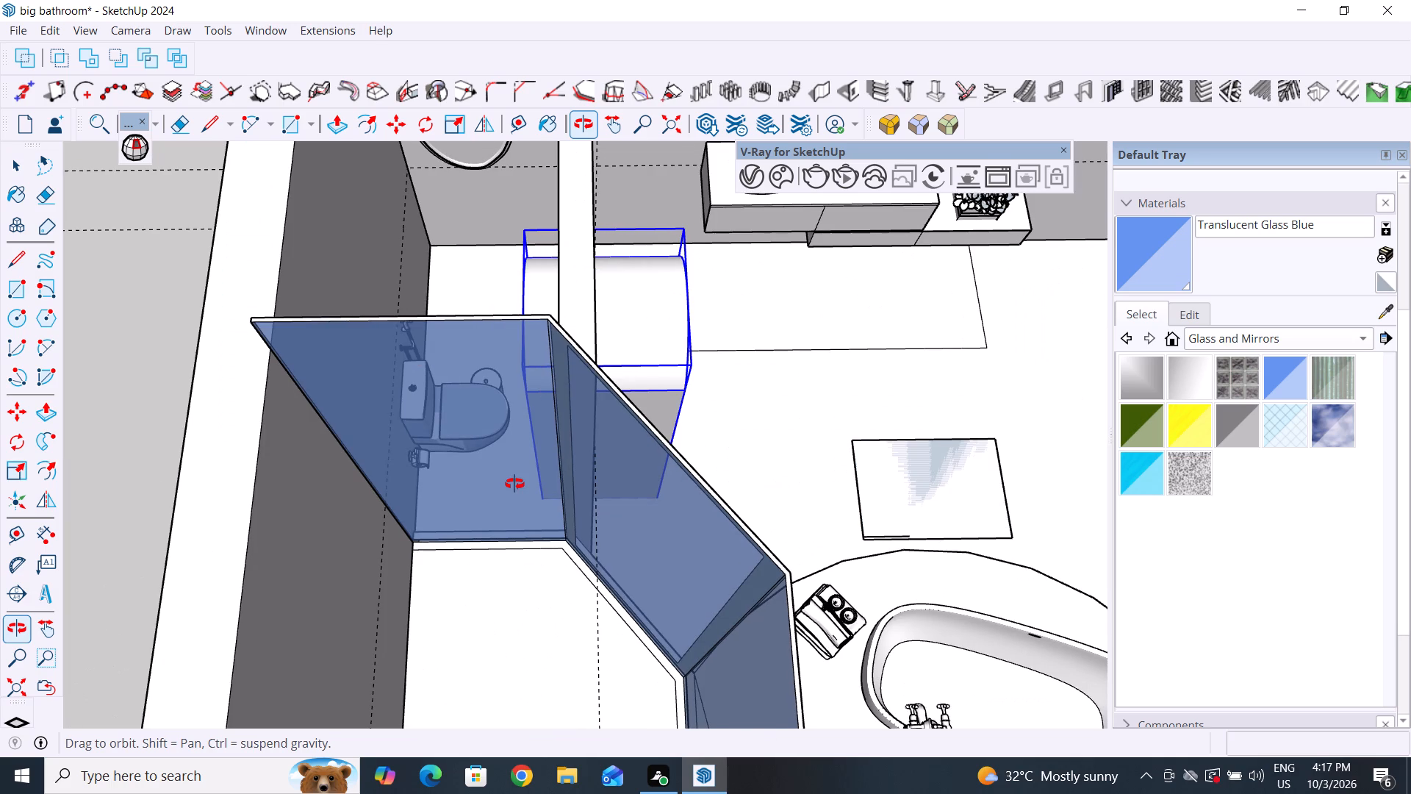
pyautogui.moveTo(514, 484); pyautogui.dragTo(513, 482, button='middle')
pyautogui.moveTo(792, 512); pyautogui.dragTo(635, 443, button='middle')
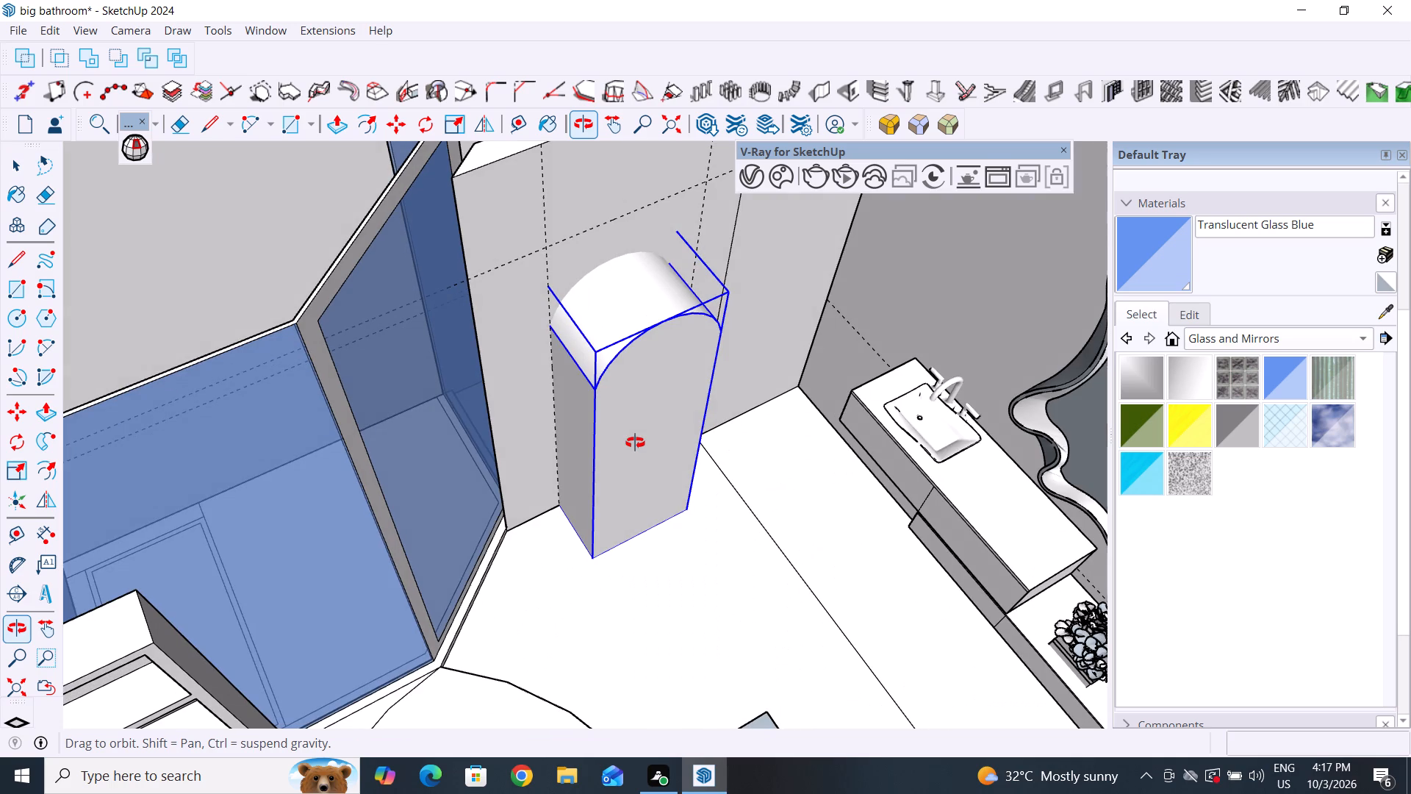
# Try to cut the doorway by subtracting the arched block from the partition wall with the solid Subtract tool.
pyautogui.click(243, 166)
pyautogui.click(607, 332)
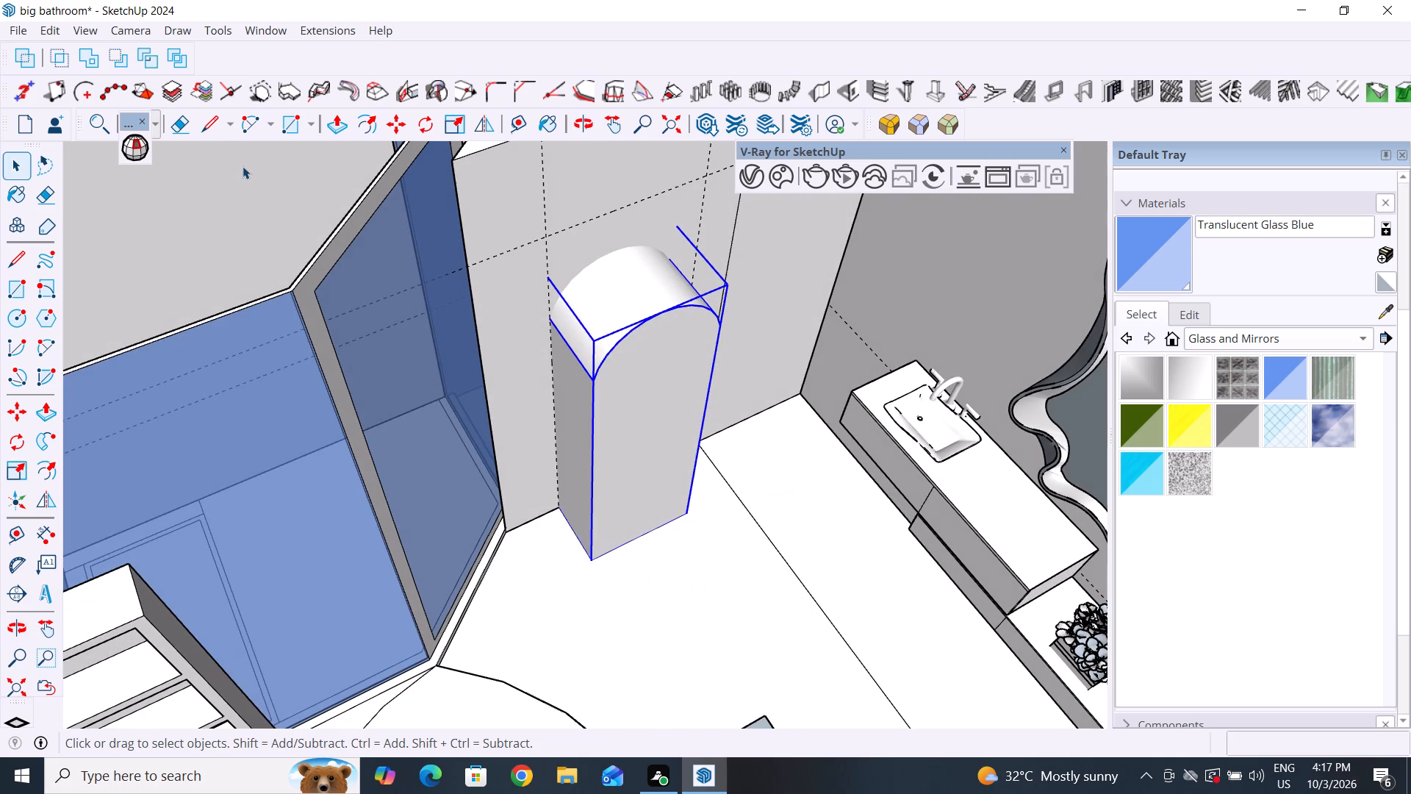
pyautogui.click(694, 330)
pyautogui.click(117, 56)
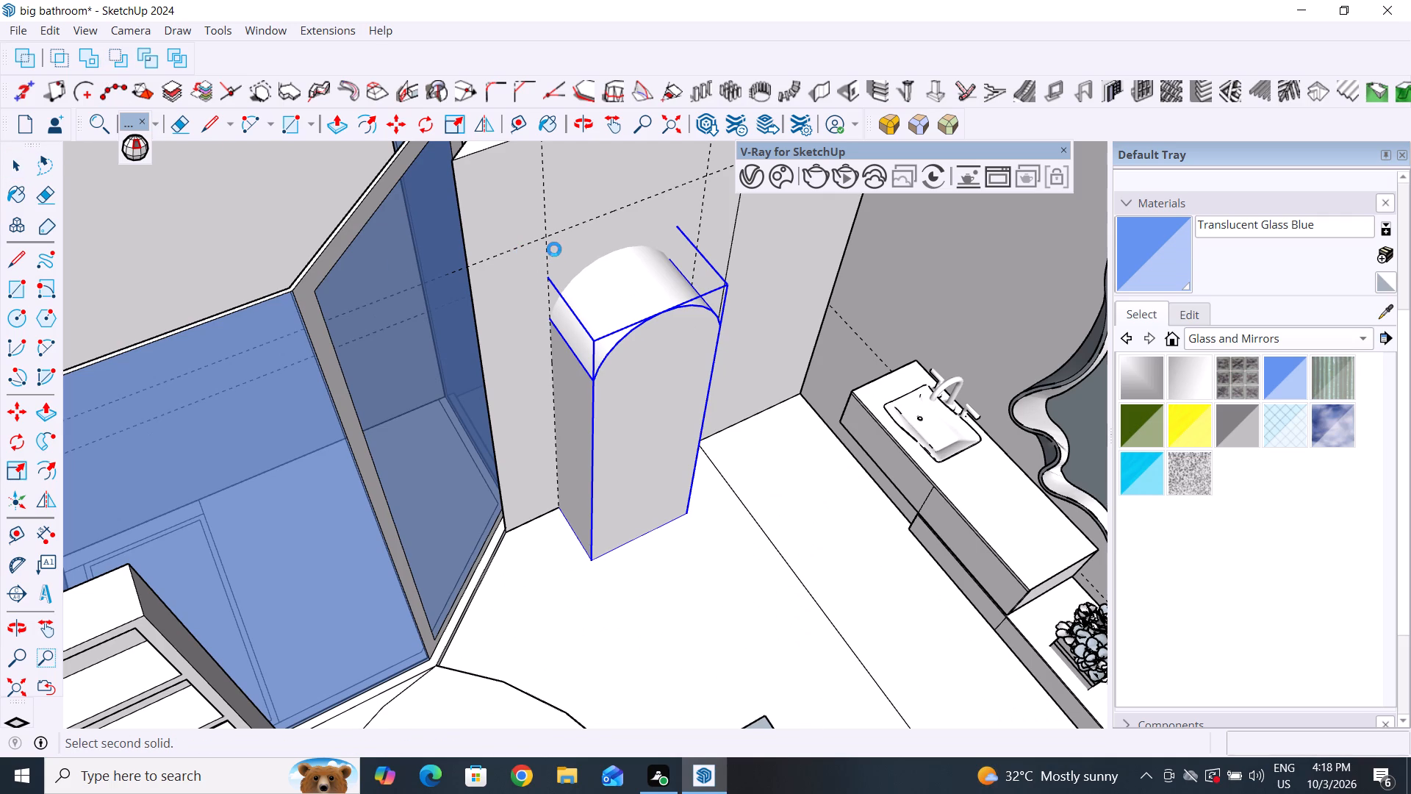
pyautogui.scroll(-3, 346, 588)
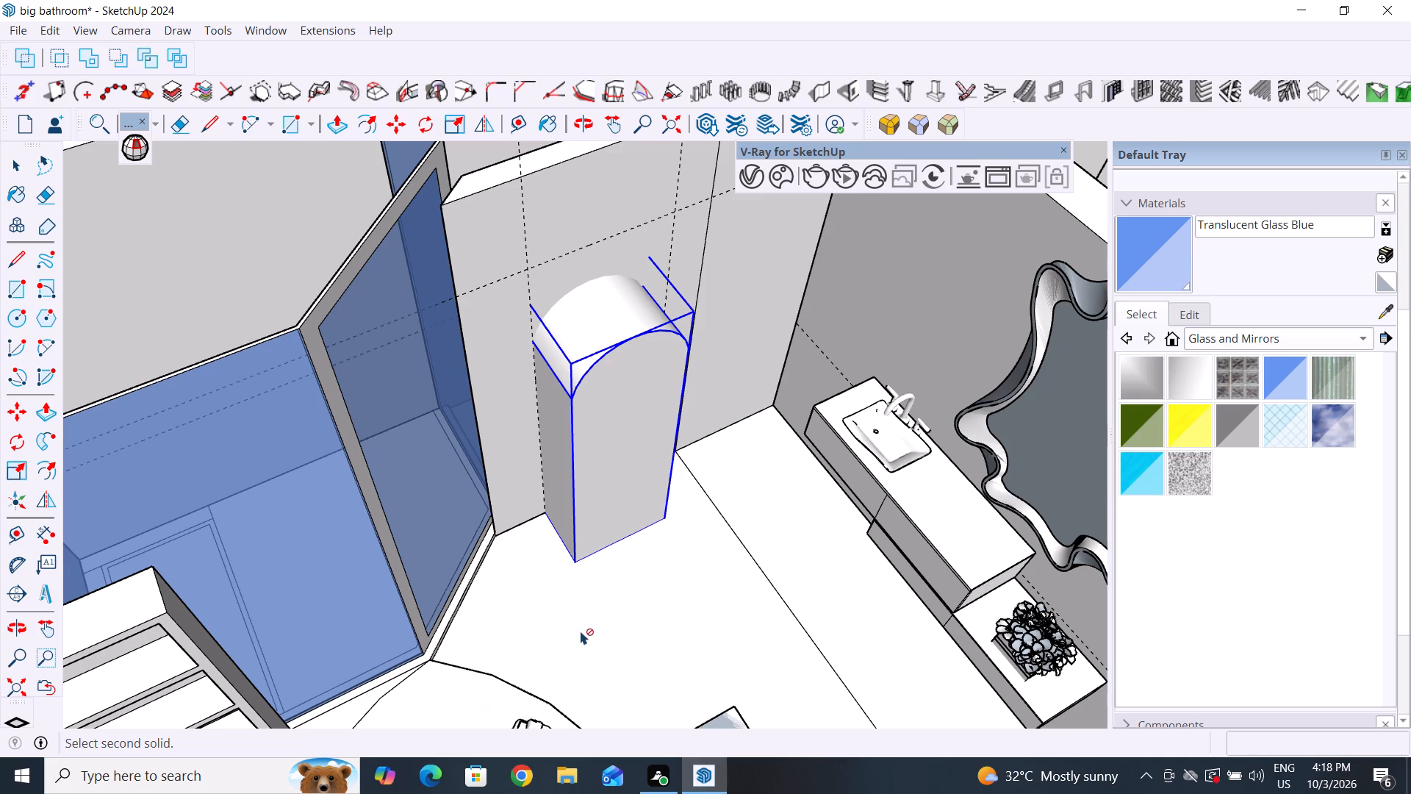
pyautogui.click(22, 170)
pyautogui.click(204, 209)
# Select the partition's face and all its connected geometry to check what the wall is joined to, and clear the selection.
pyautogui.scroll(-3, 187, 376)
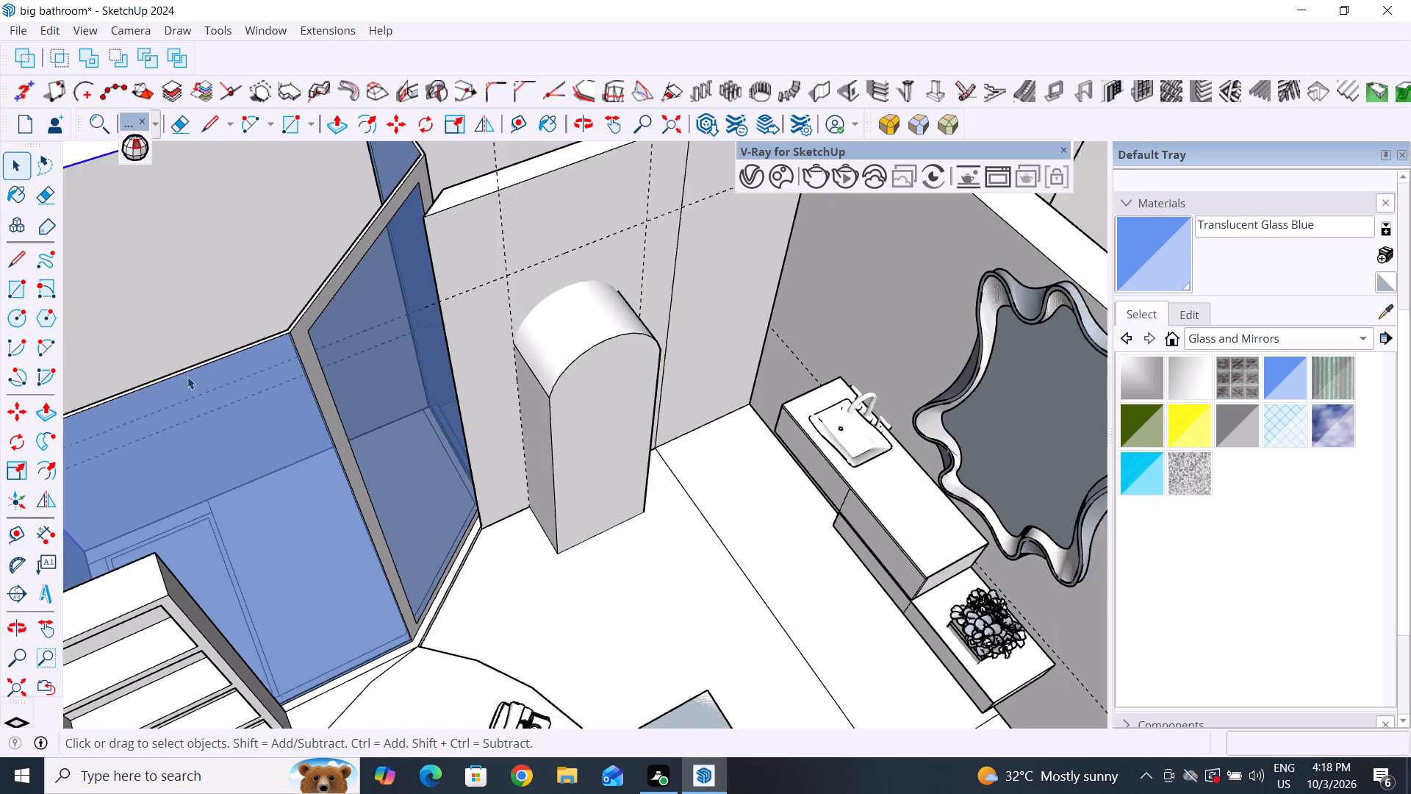
pyautogui.scroll(-7, 187, 376)
pyautogui.moveTo(381, 382); pyautogui.dragTo(442, 413, button='middle')
pyautogui.click(484, 281)
pyautogui.tripleClick(470, 292)
pyautogui.click(470, 292)
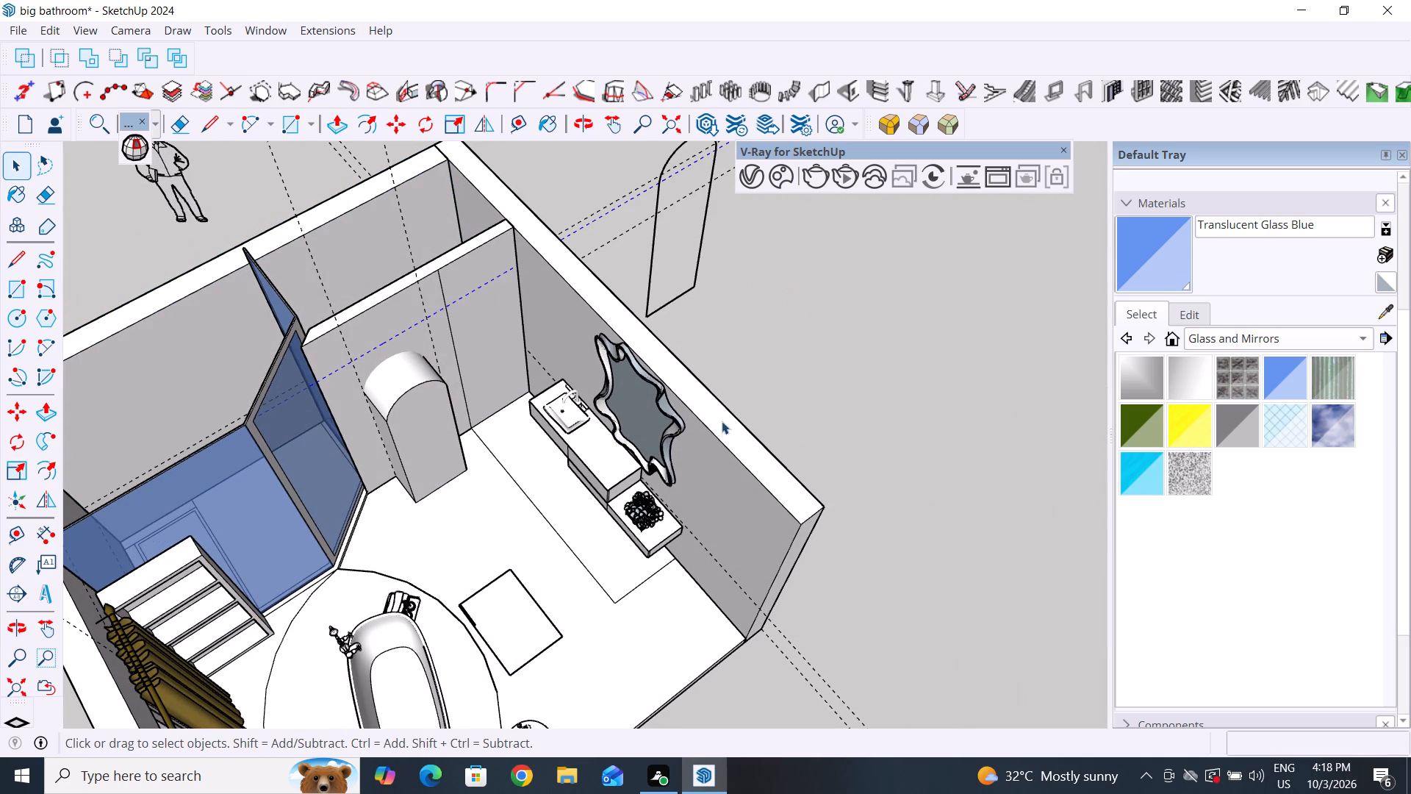
pyautogui.click(858, 281)
pyautogui.doubleClick(374, 309)
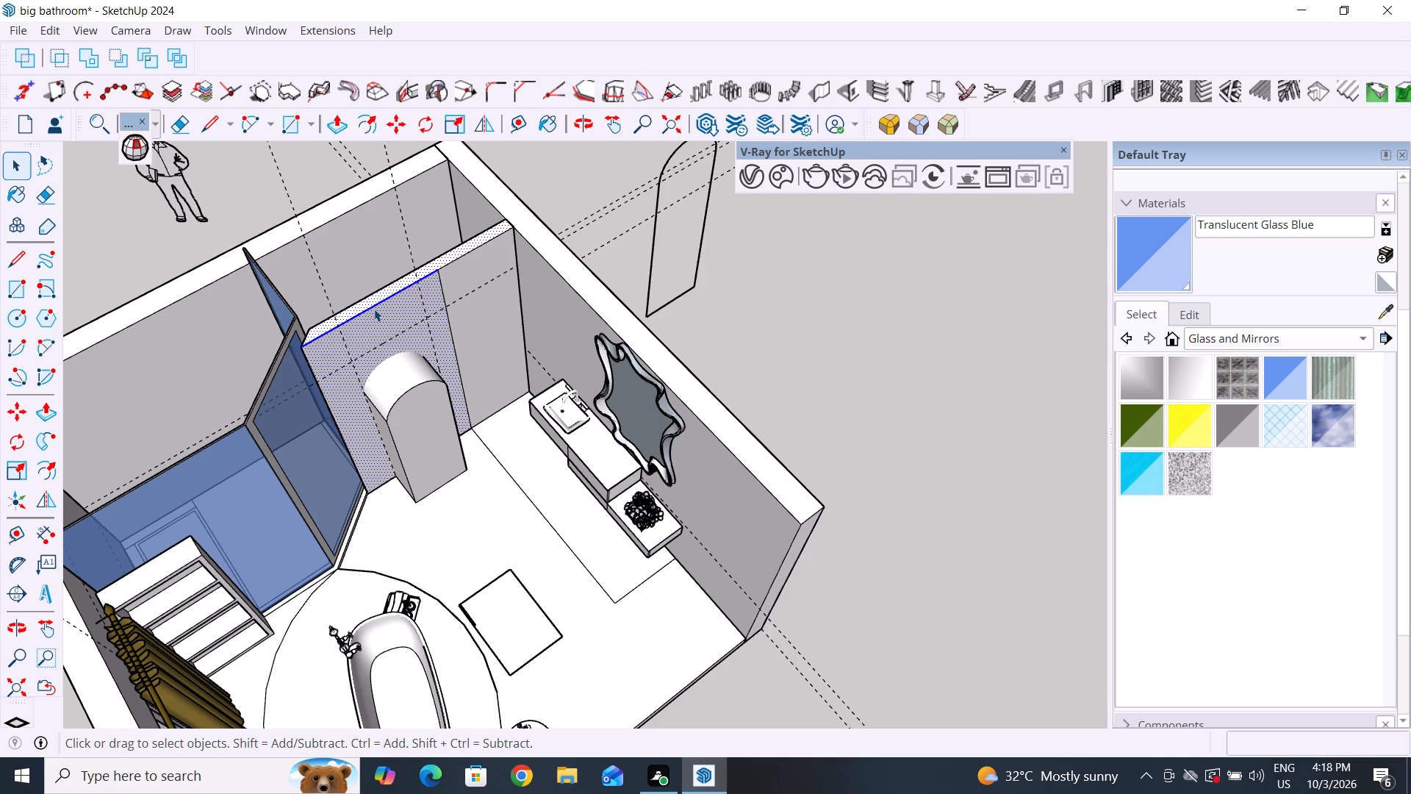
pyautogui.doubleClick(374, 309)
pyautogui.tripleClick(435, 298)
pyautogui.click(435, 298)
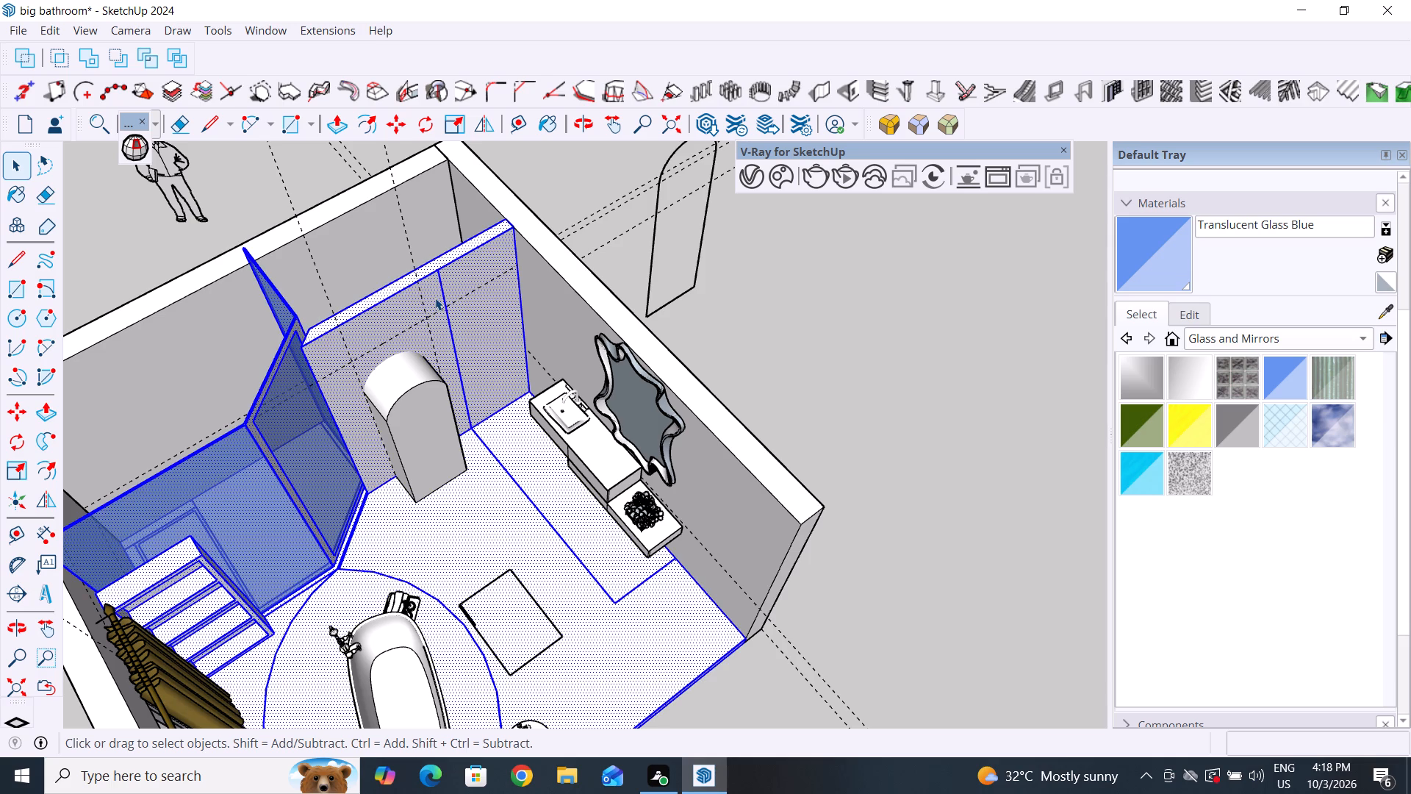
pyautogui.click(843, 297)
pyautogui.click(740, 267)
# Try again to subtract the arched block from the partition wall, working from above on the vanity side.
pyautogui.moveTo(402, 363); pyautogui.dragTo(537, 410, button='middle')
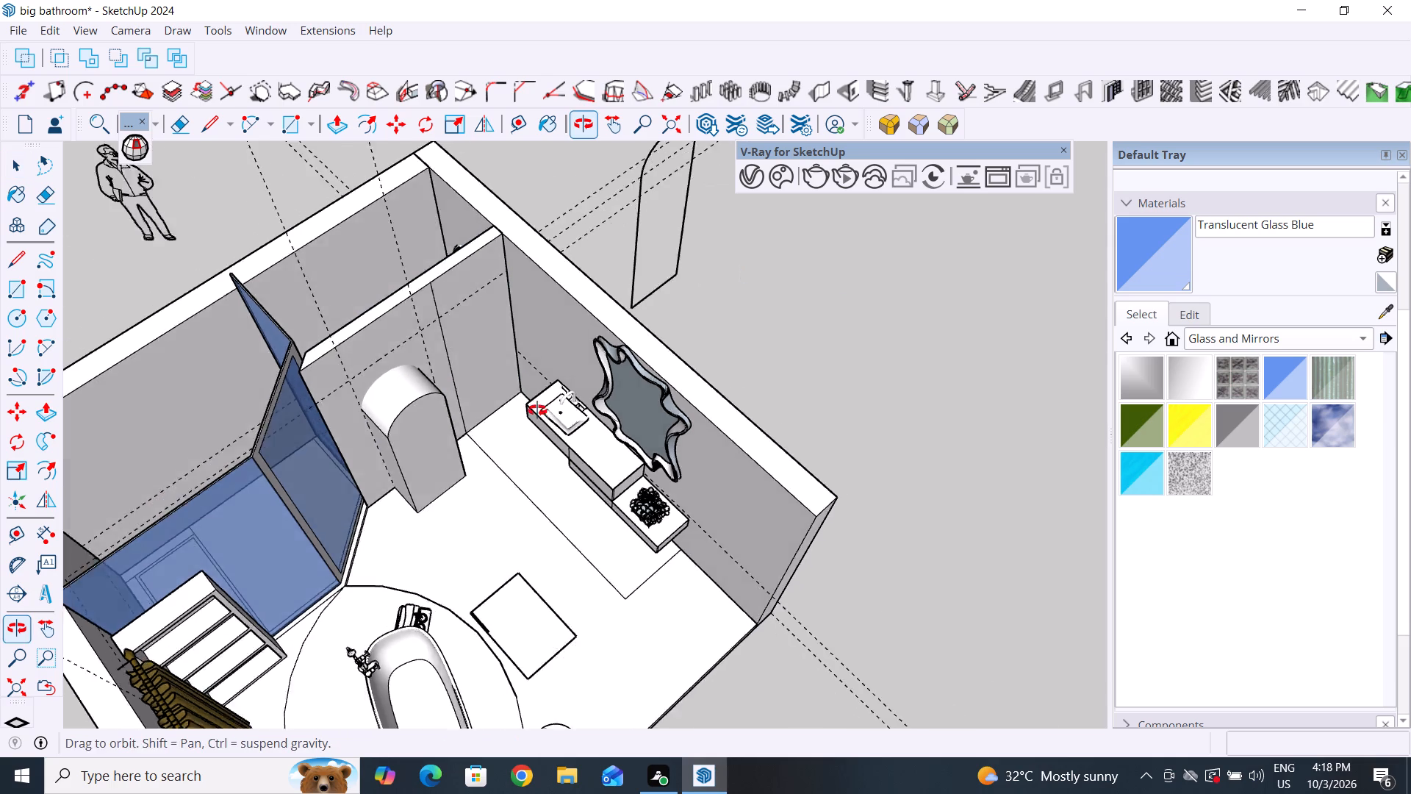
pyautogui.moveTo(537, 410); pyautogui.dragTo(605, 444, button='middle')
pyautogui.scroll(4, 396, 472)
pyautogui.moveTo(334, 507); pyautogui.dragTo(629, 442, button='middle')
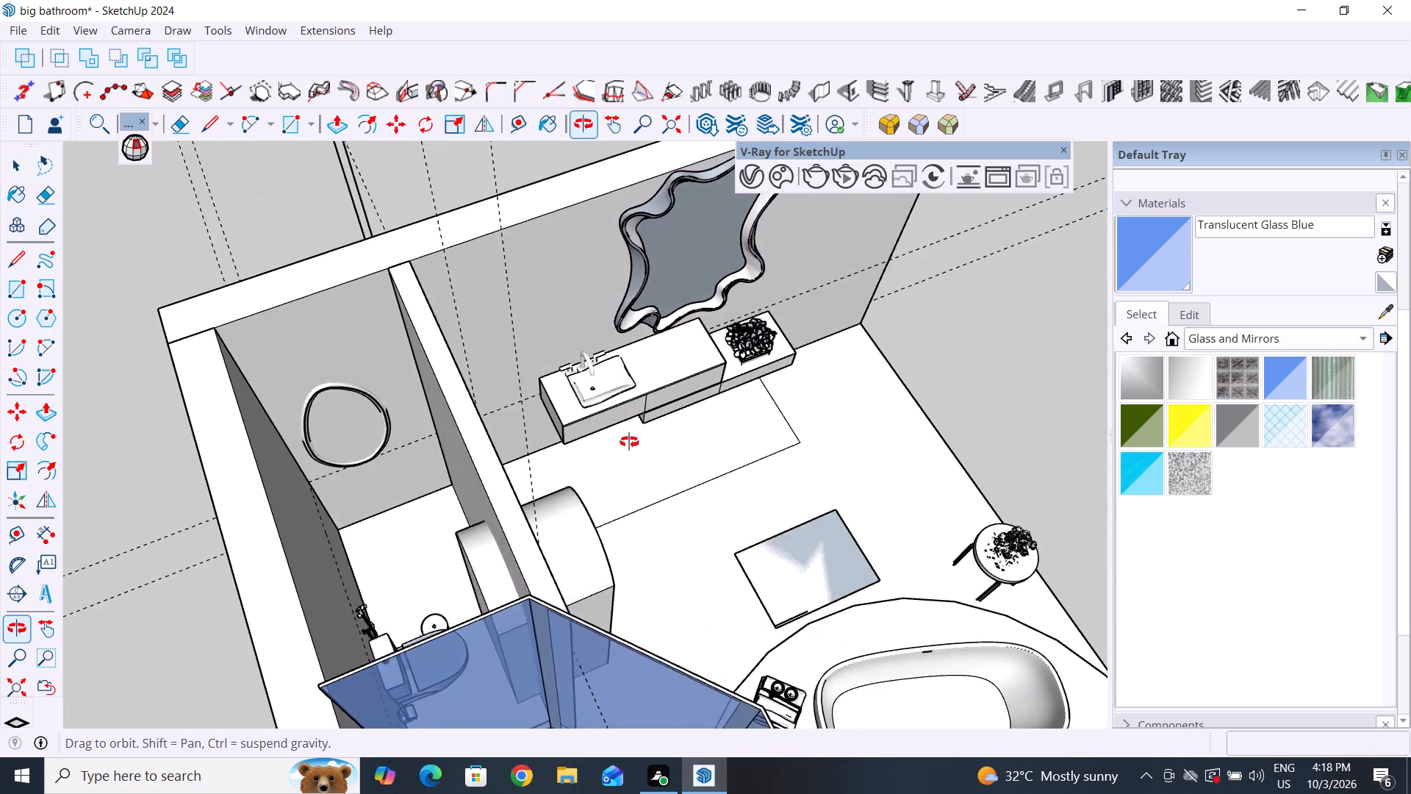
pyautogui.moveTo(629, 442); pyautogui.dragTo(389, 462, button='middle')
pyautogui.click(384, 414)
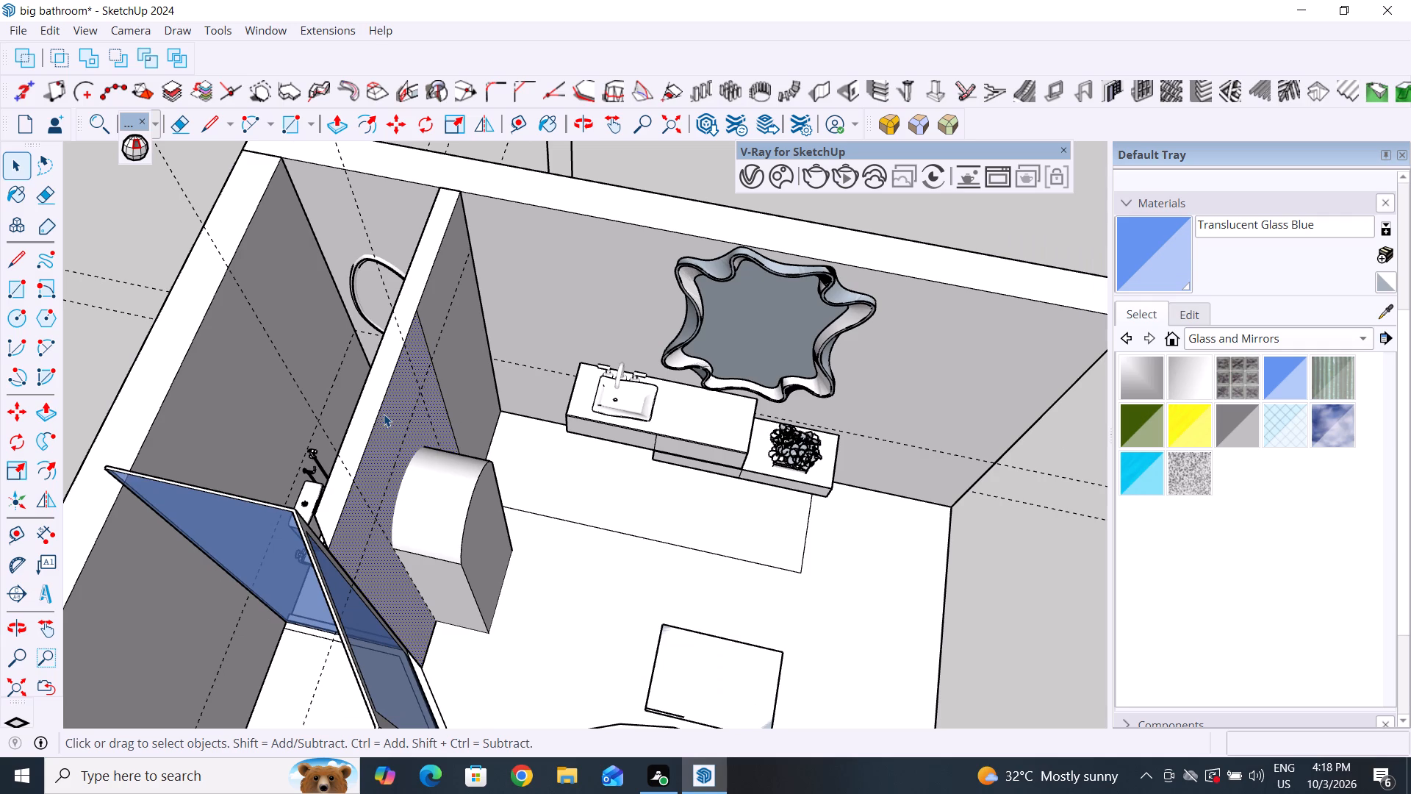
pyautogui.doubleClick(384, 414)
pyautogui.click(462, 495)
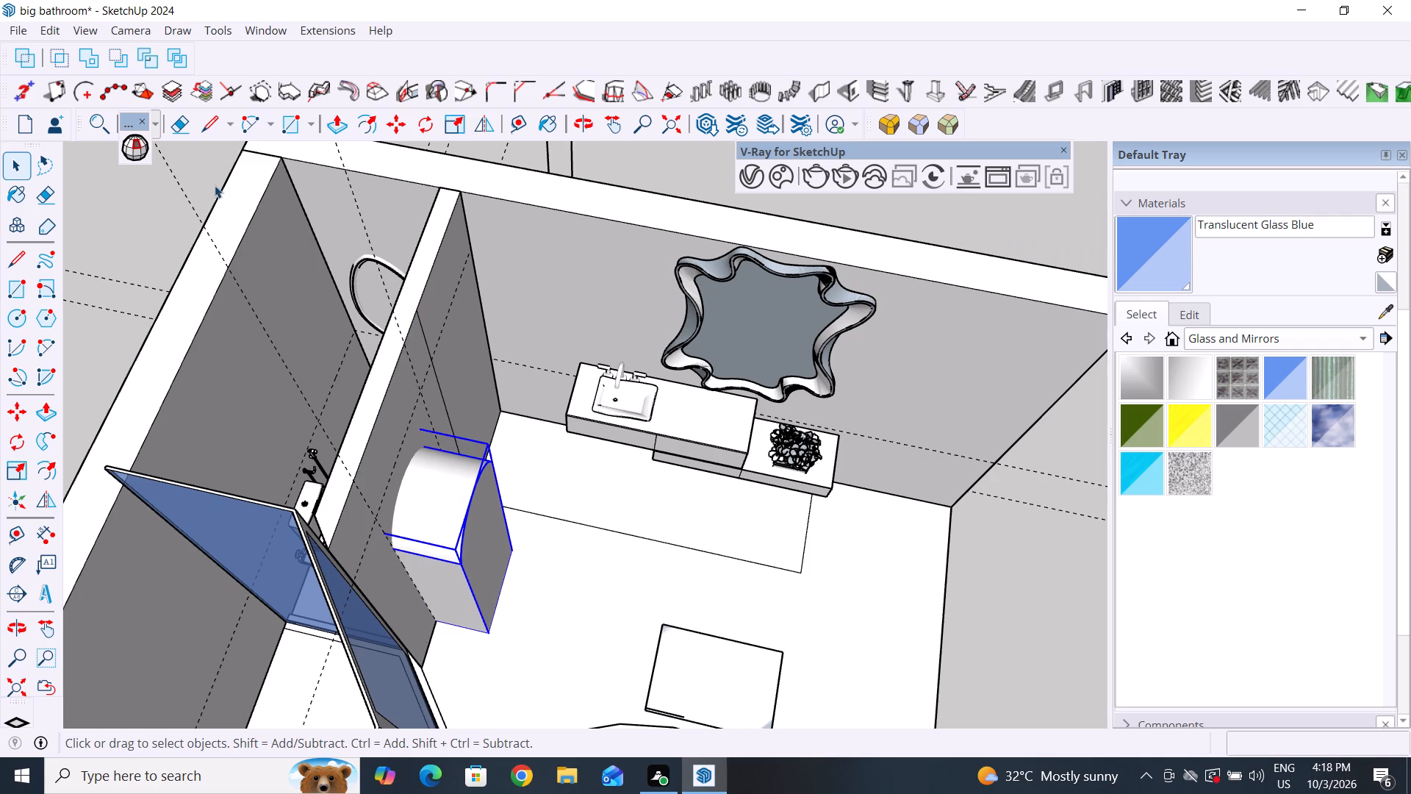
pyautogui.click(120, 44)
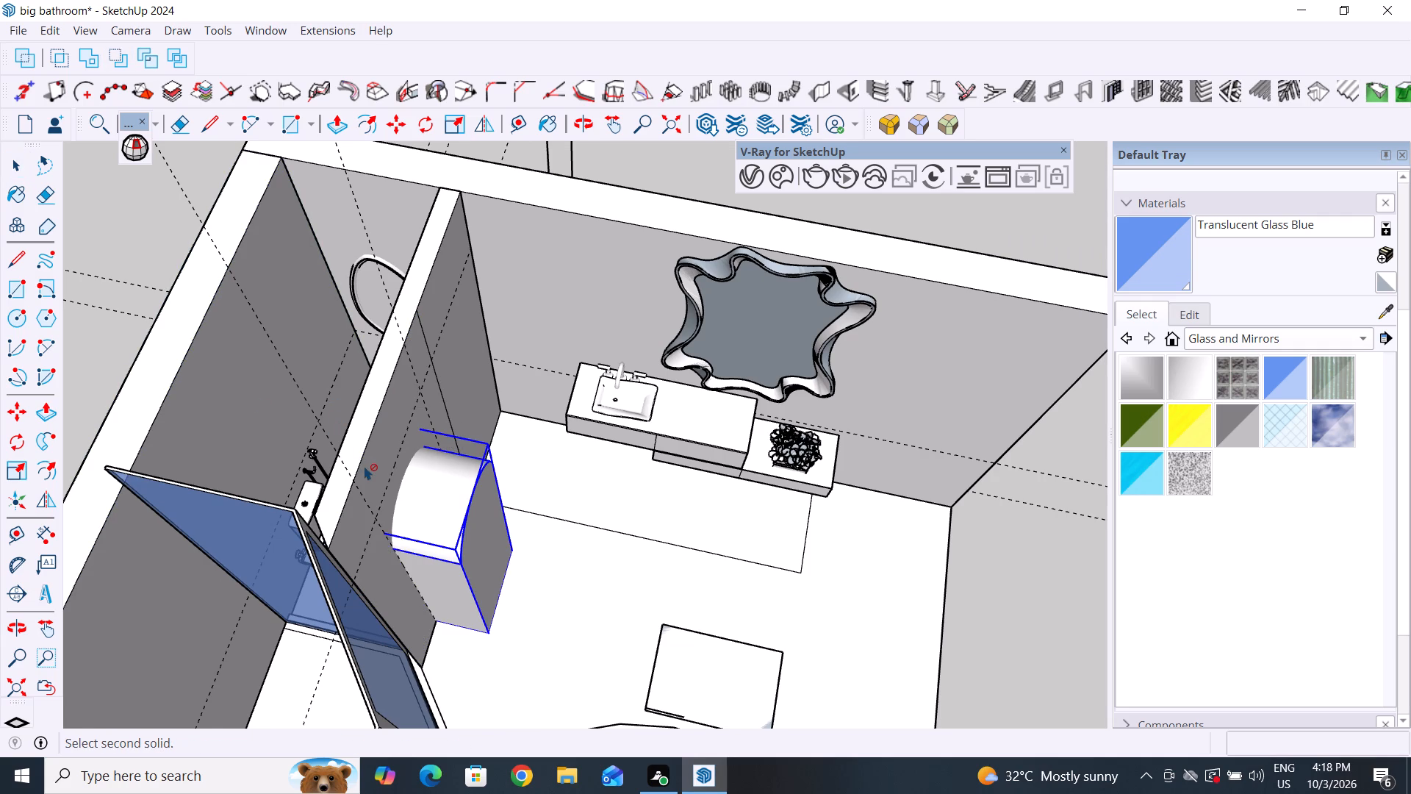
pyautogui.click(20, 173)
# Examine the arched block's placement at the partition from around and above the whole bathroom.
pyautogui.scroll(-6, 115, 440)
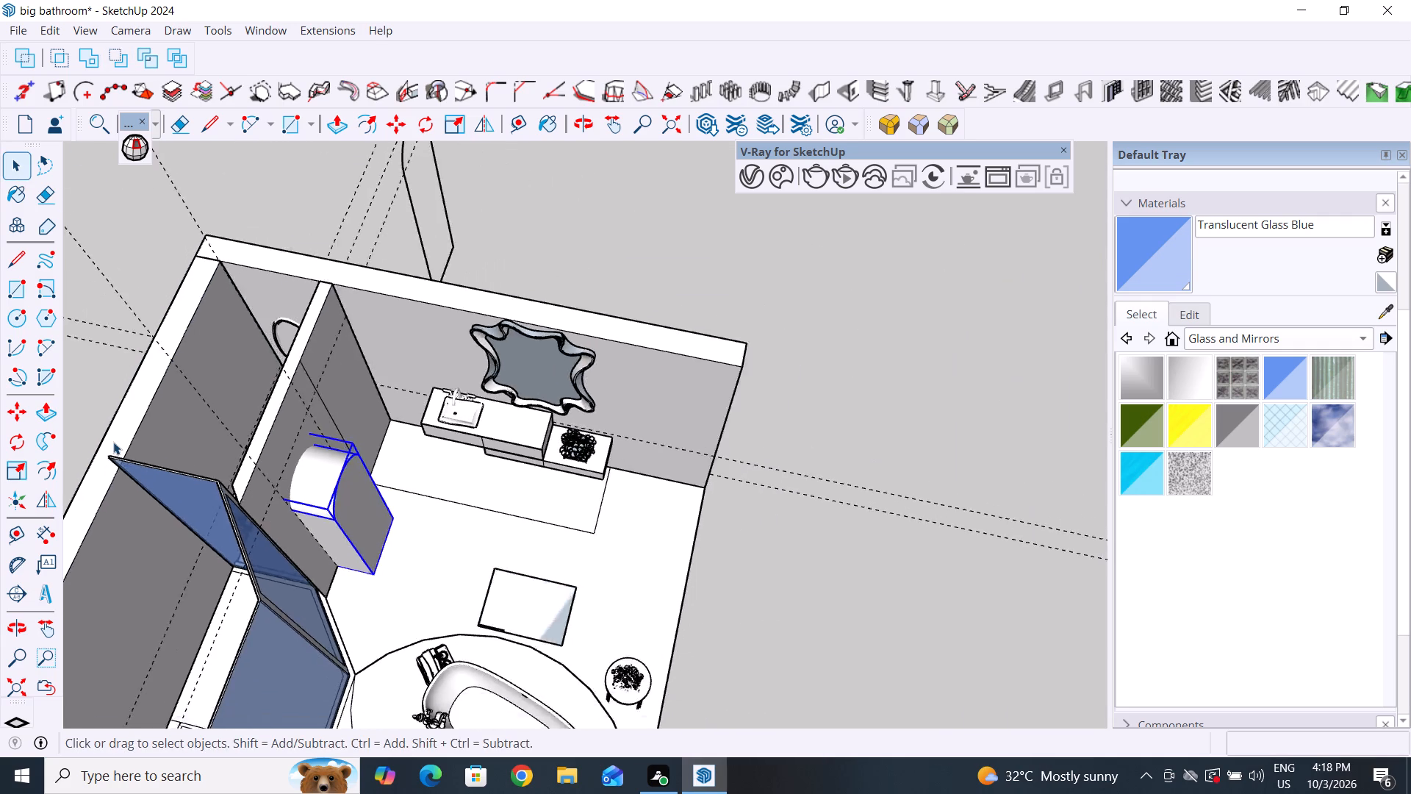
pyautogui.scroll(-5, 113, 442)
pyautogui.moveTo(564, 426); pyautogui.dragTo(0, 484, button='middle')
pyautogui.scroll(-5, 360, 609)
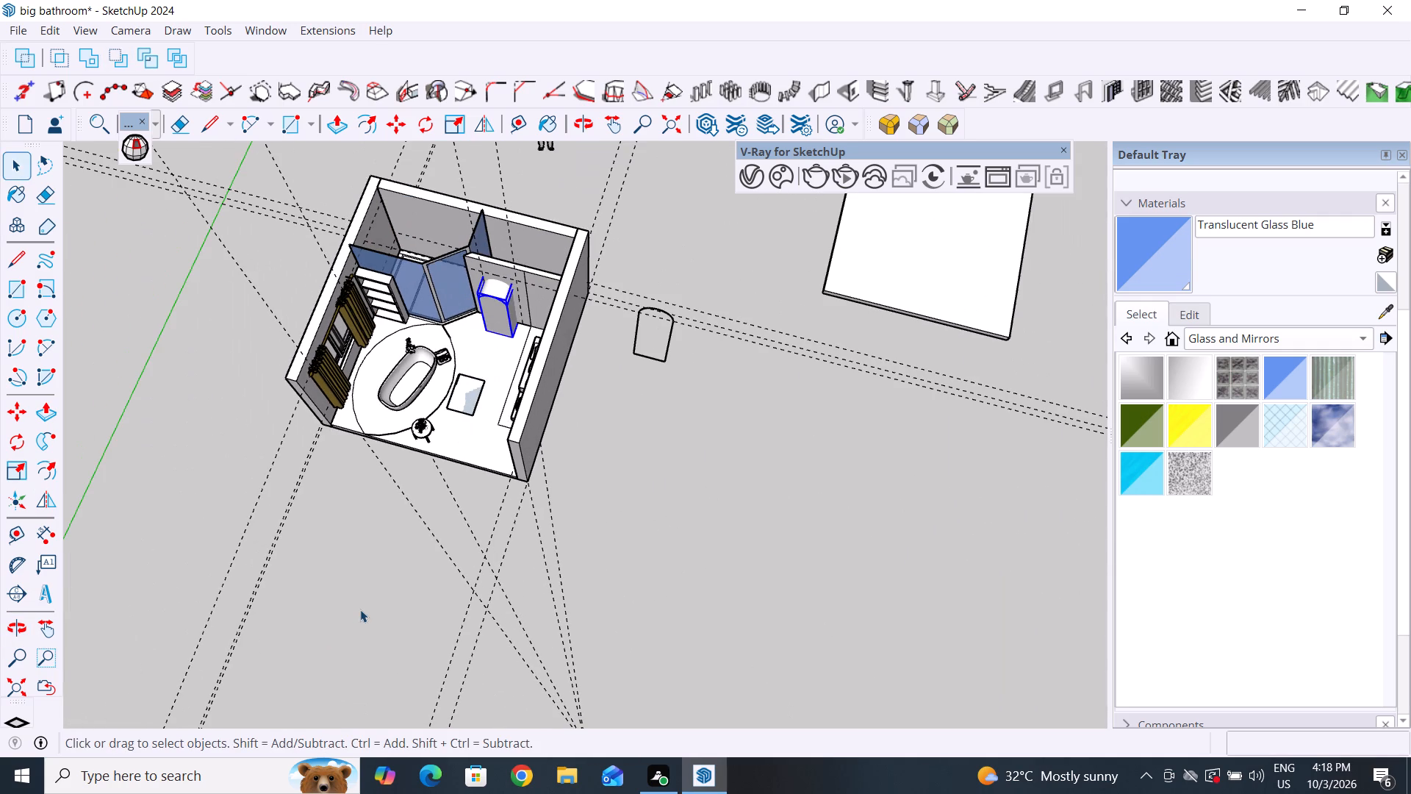
pyautogui.scroll(4, 412, 365)
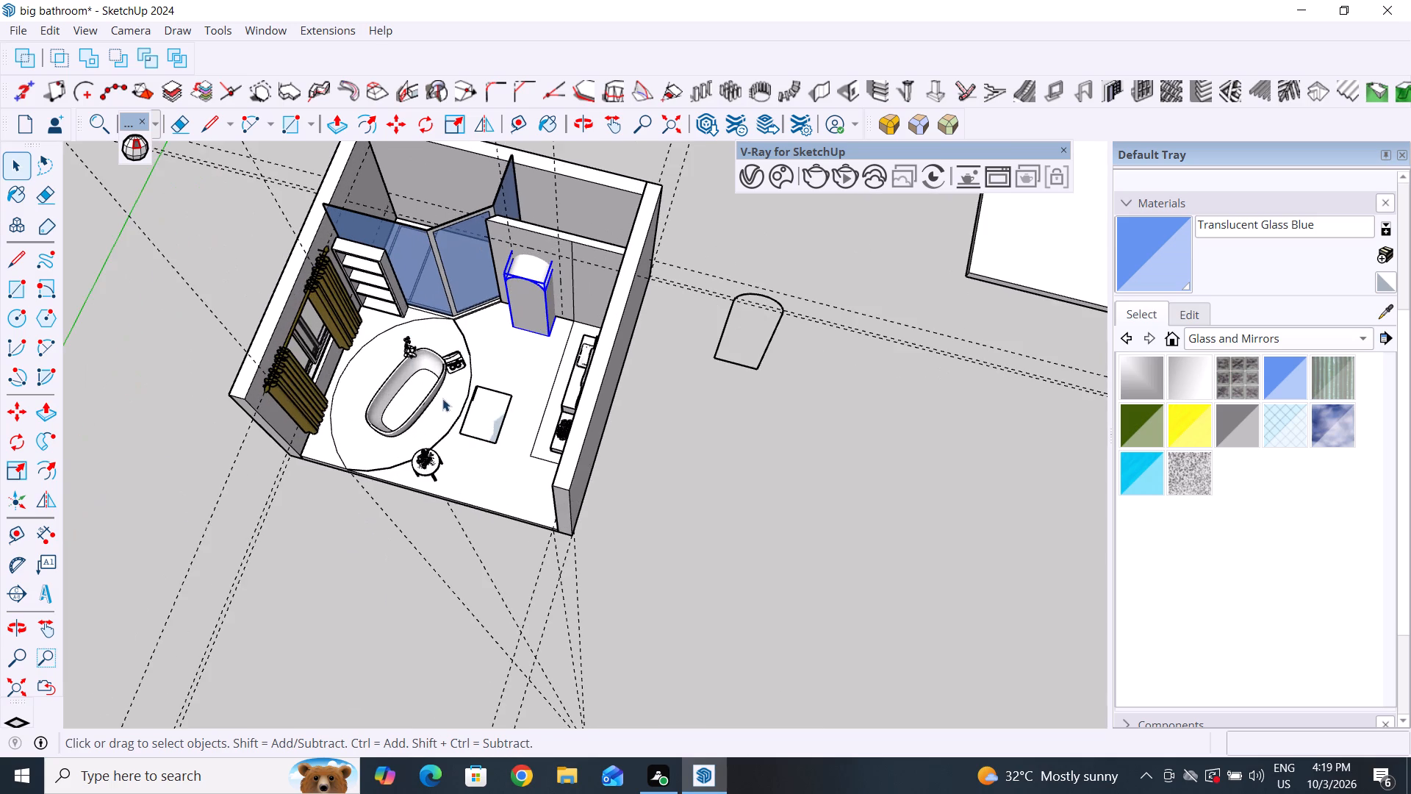
pyautogui.moveTo(439, 398); pyautogui.dragTo(438, 243, button='middle')
pyautogui.scroll(1, 427, 391)
pyautogui.scroll(6, 481, 316)
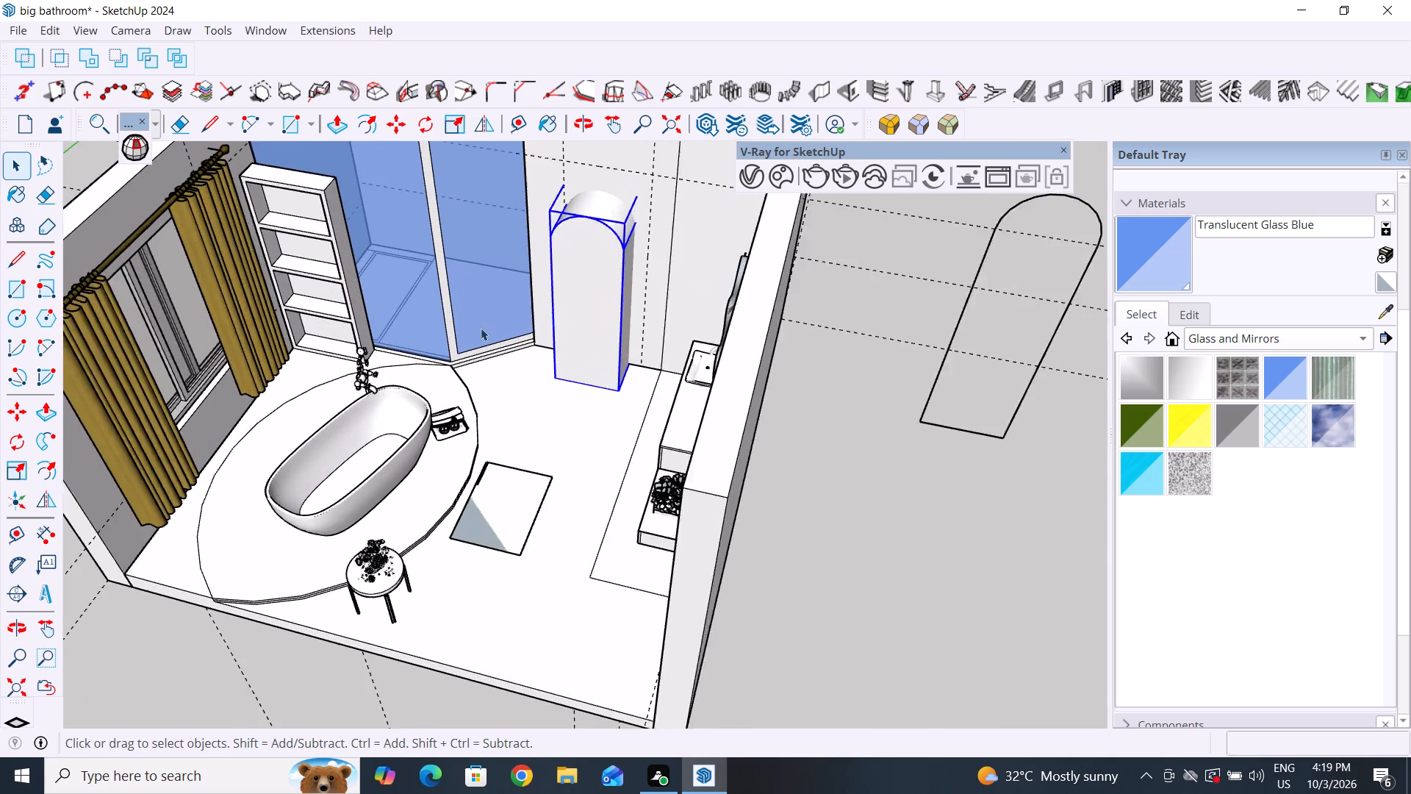
pyautogui.scroll(1, 481, 328)
pyautogui.moveTo(462, 376); pyautogui.dragTo(510, 340, button='middle')
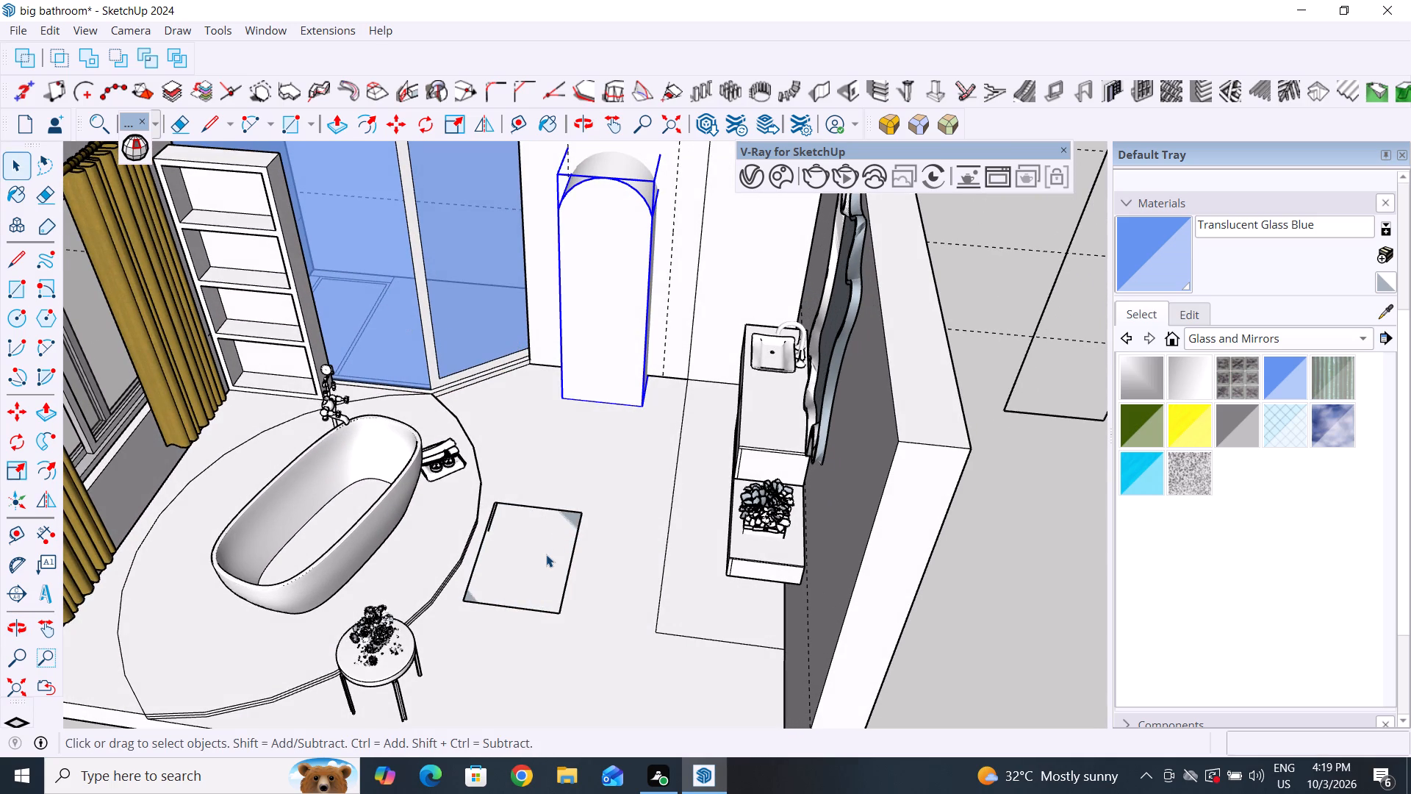
pyautogui.moveTo(616, 532); pyautogui.dragTo(855, 521, button='middle')
pyautogui.scroll(-4, 849, 385)
pyautogui.scroll(-3, 445, 579)
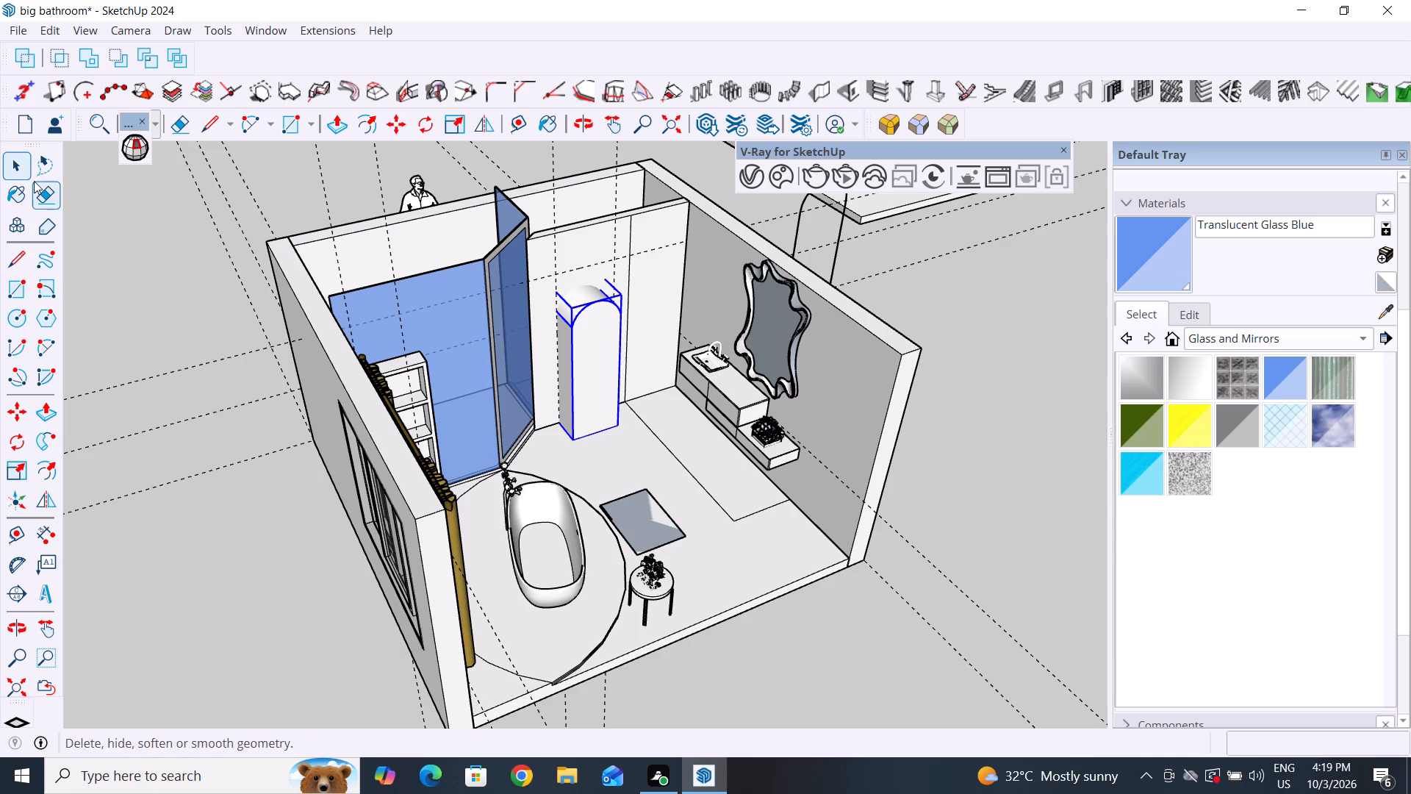
pyautogui.click(115, 248)
pyautogui.scroll(-3, 556, 613)
pyautogui.moveTo(736, 612); pyautogui.dragTo(672, 609, button='middle')
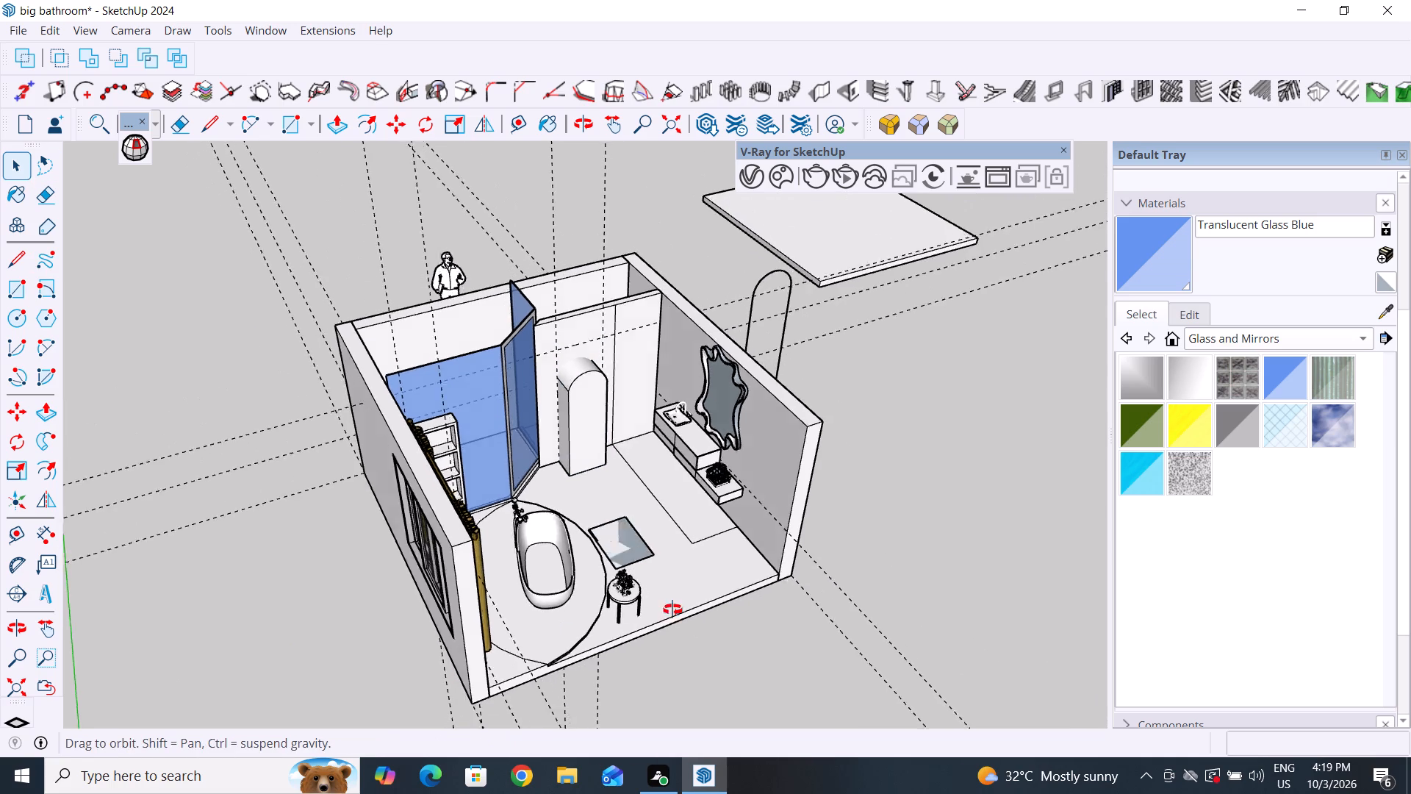
pyautogui.moveTo(672, 609); pyautogui.dragTo(628, 669, button='middle')
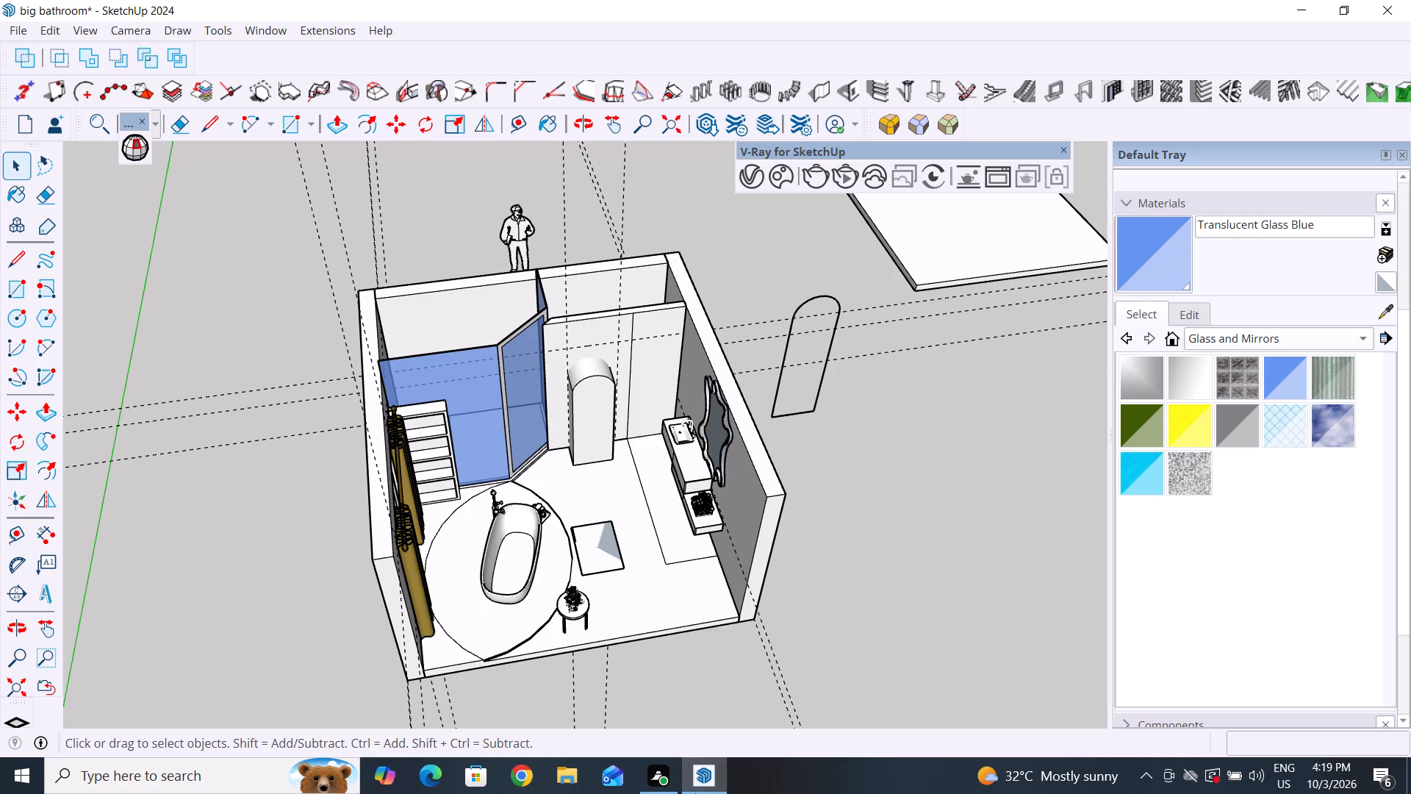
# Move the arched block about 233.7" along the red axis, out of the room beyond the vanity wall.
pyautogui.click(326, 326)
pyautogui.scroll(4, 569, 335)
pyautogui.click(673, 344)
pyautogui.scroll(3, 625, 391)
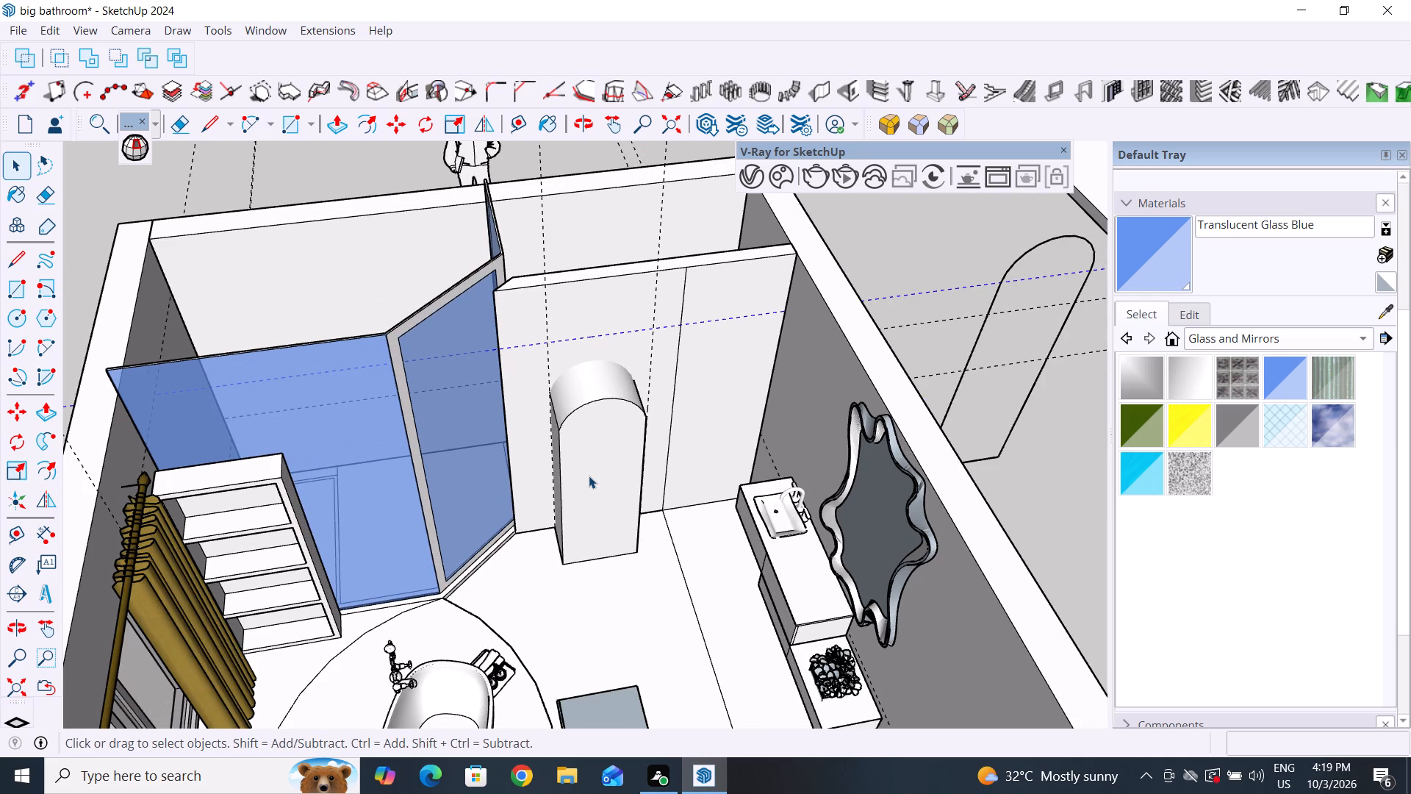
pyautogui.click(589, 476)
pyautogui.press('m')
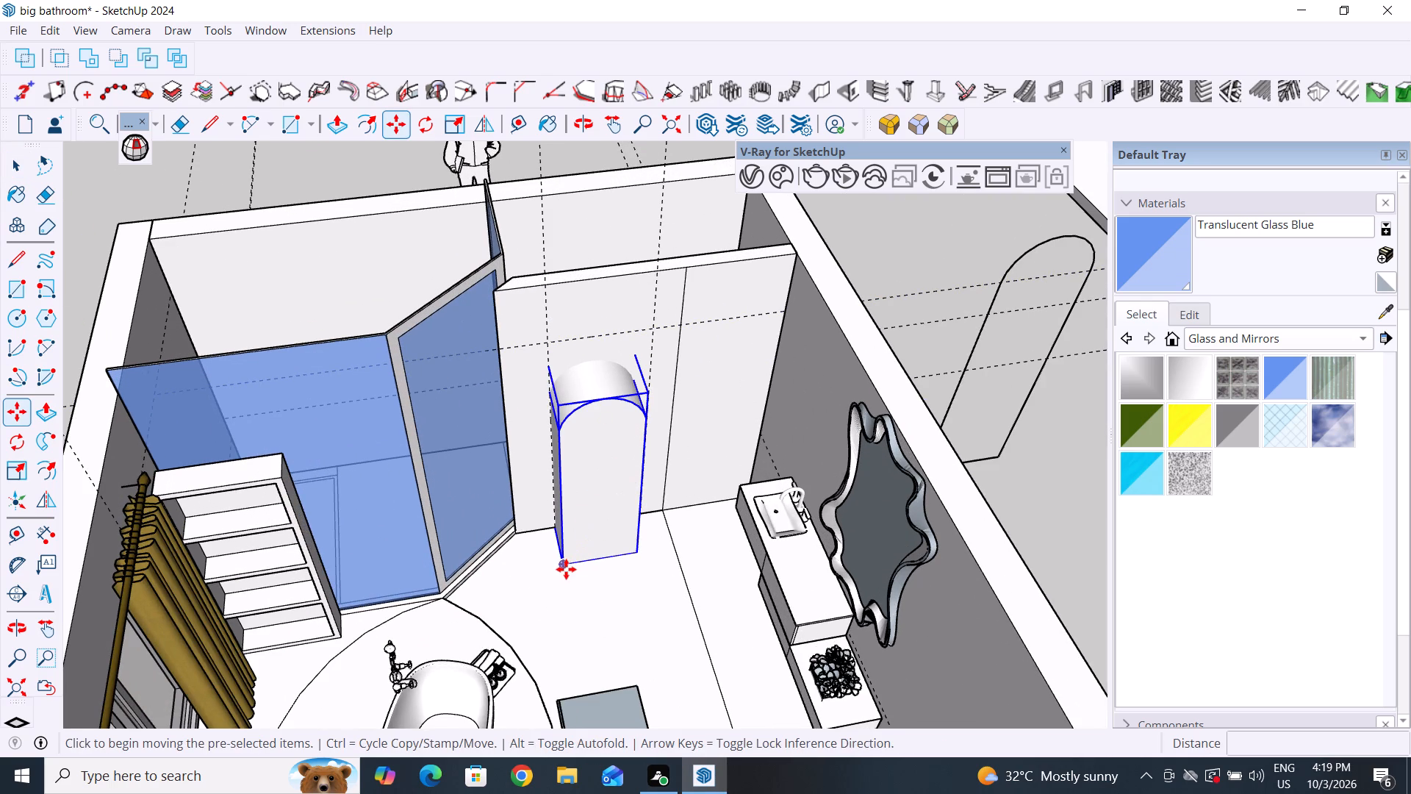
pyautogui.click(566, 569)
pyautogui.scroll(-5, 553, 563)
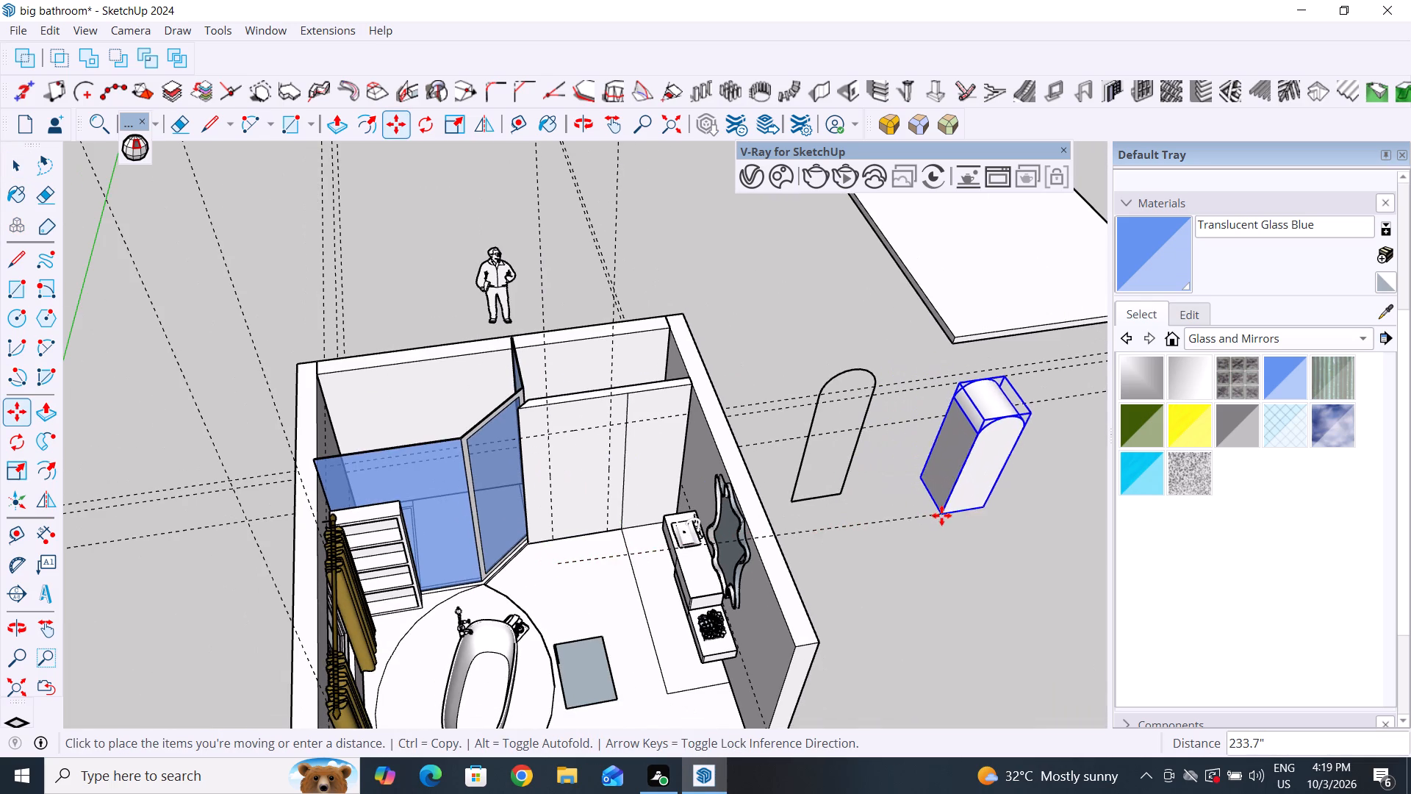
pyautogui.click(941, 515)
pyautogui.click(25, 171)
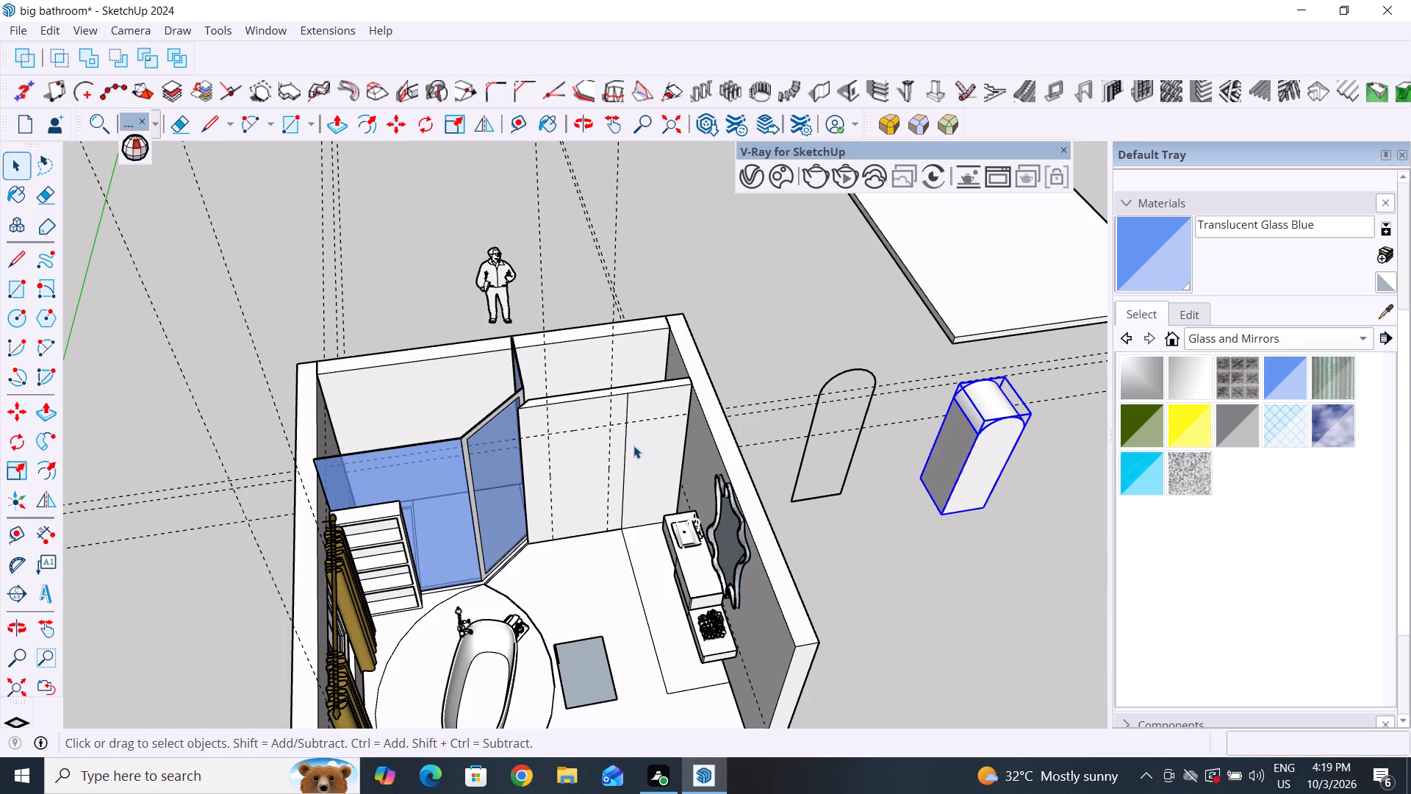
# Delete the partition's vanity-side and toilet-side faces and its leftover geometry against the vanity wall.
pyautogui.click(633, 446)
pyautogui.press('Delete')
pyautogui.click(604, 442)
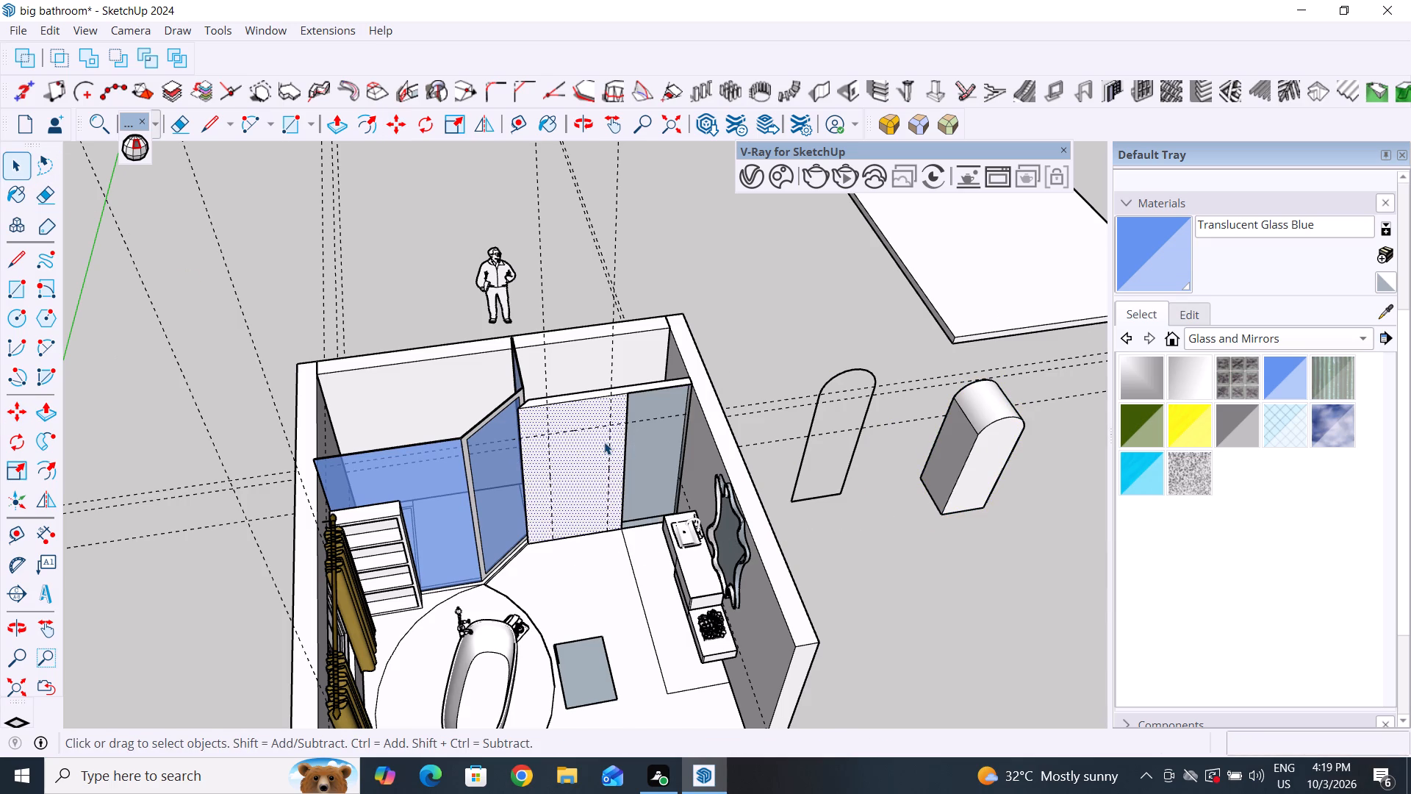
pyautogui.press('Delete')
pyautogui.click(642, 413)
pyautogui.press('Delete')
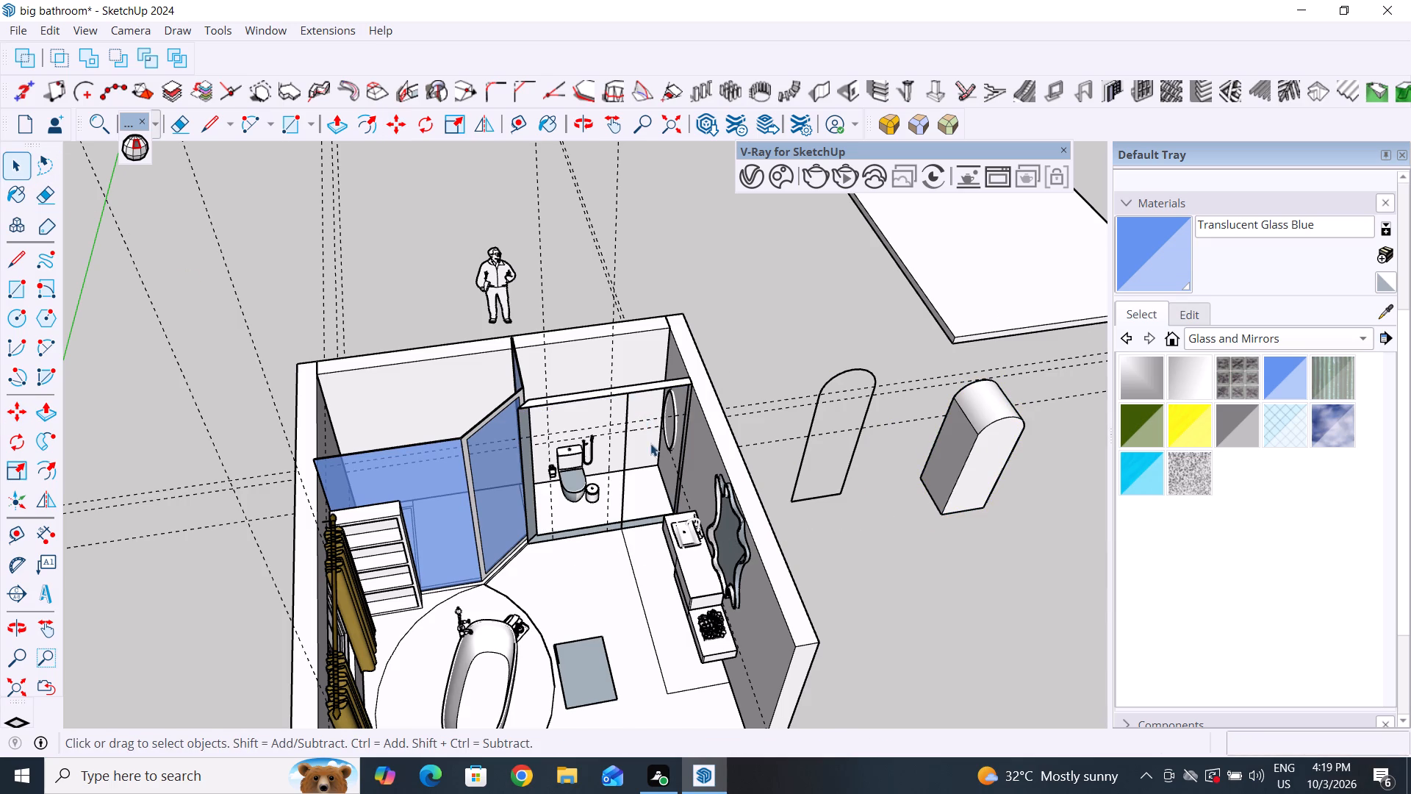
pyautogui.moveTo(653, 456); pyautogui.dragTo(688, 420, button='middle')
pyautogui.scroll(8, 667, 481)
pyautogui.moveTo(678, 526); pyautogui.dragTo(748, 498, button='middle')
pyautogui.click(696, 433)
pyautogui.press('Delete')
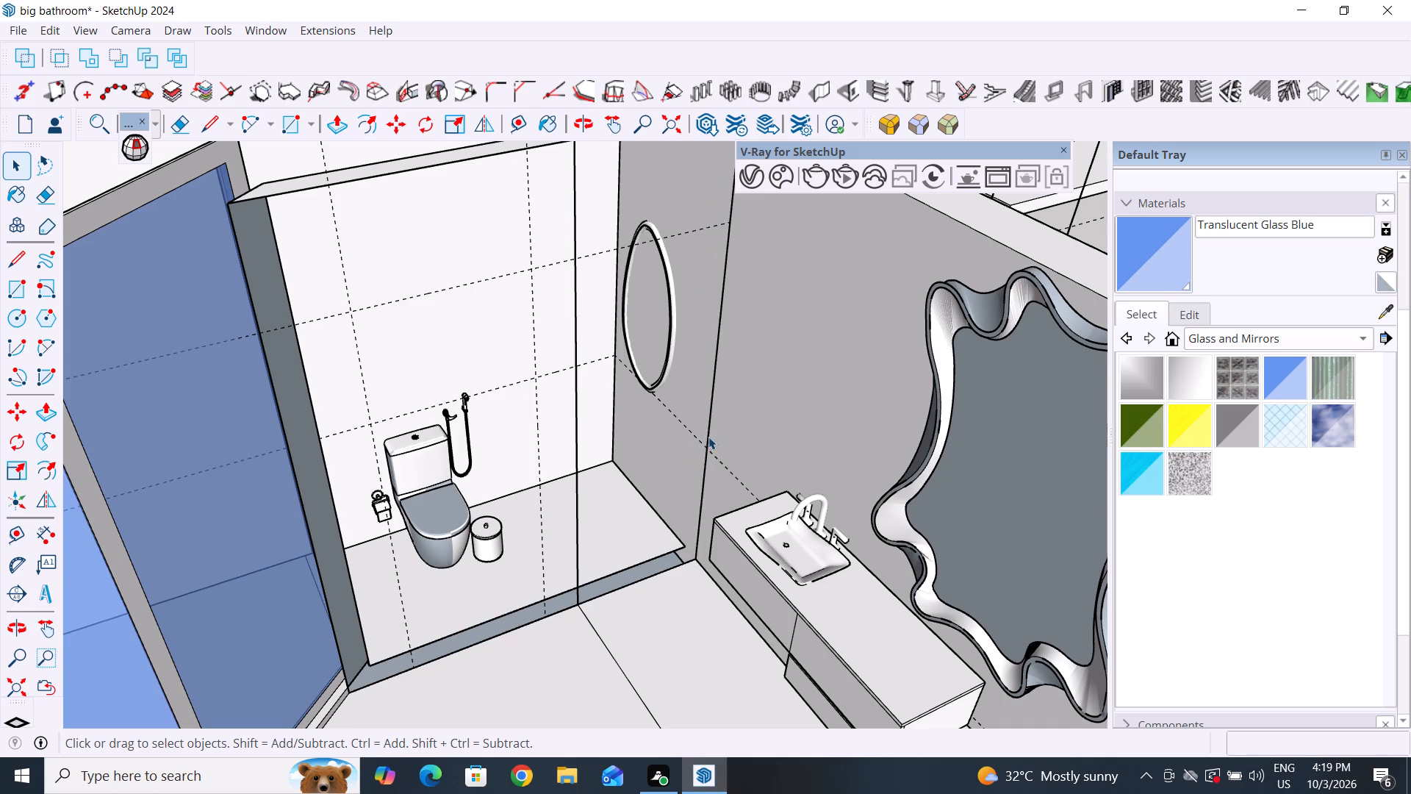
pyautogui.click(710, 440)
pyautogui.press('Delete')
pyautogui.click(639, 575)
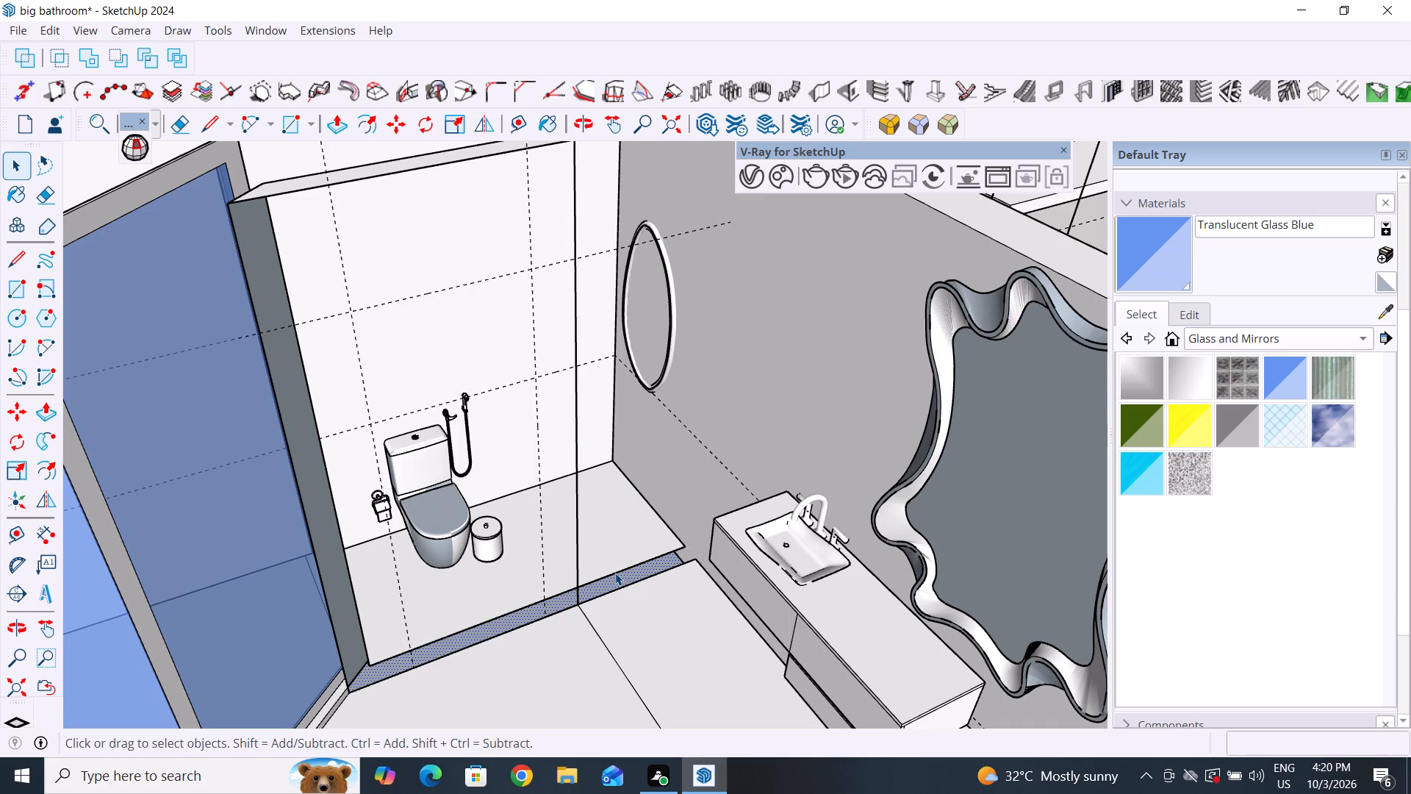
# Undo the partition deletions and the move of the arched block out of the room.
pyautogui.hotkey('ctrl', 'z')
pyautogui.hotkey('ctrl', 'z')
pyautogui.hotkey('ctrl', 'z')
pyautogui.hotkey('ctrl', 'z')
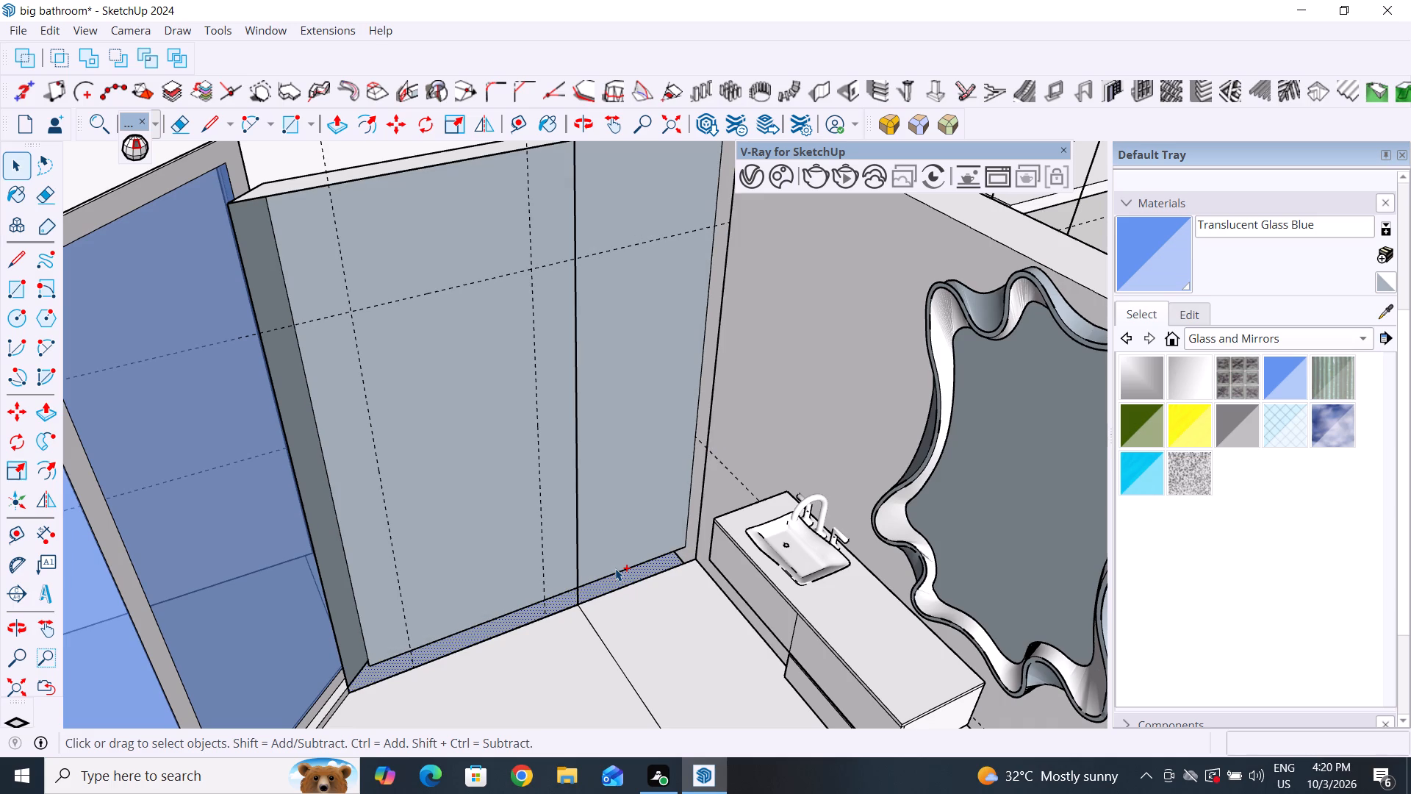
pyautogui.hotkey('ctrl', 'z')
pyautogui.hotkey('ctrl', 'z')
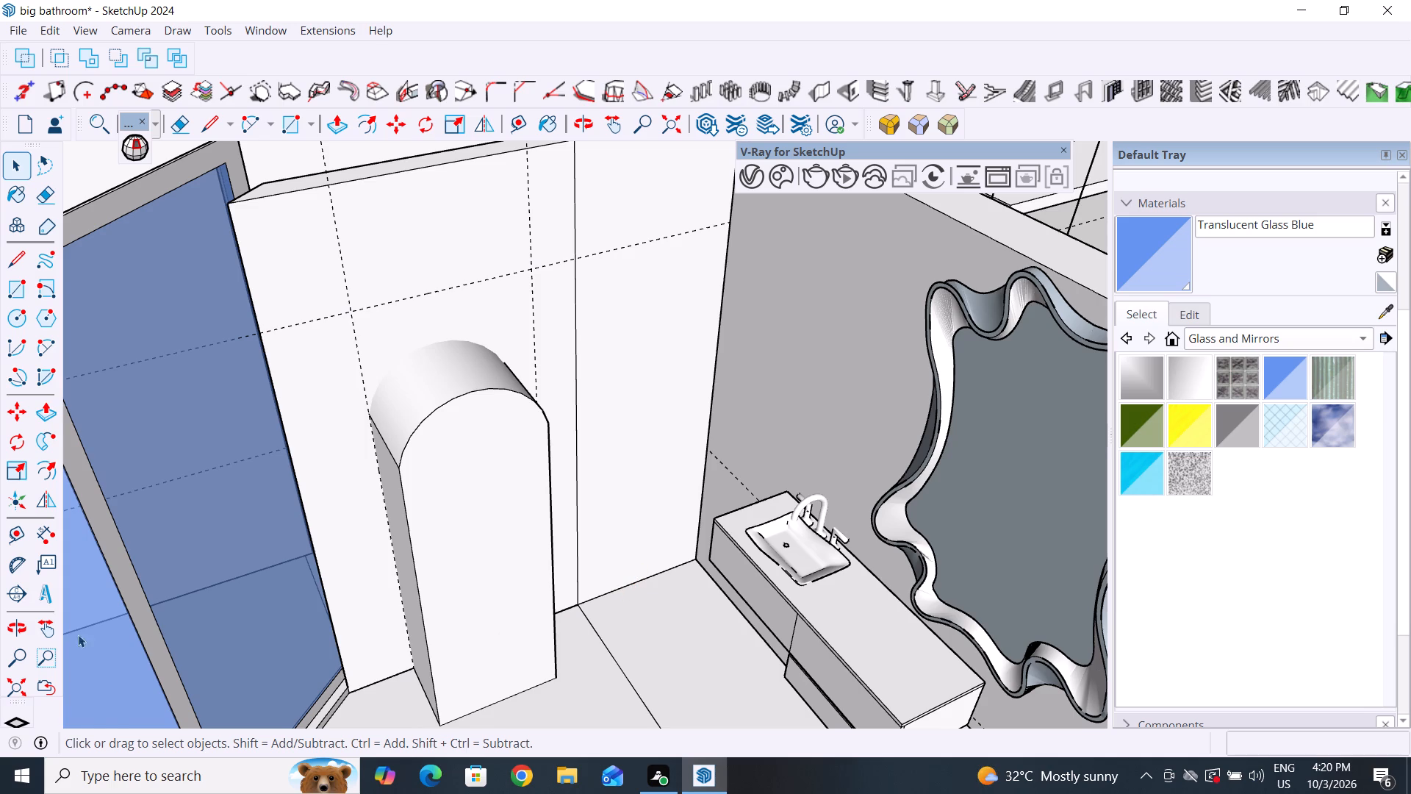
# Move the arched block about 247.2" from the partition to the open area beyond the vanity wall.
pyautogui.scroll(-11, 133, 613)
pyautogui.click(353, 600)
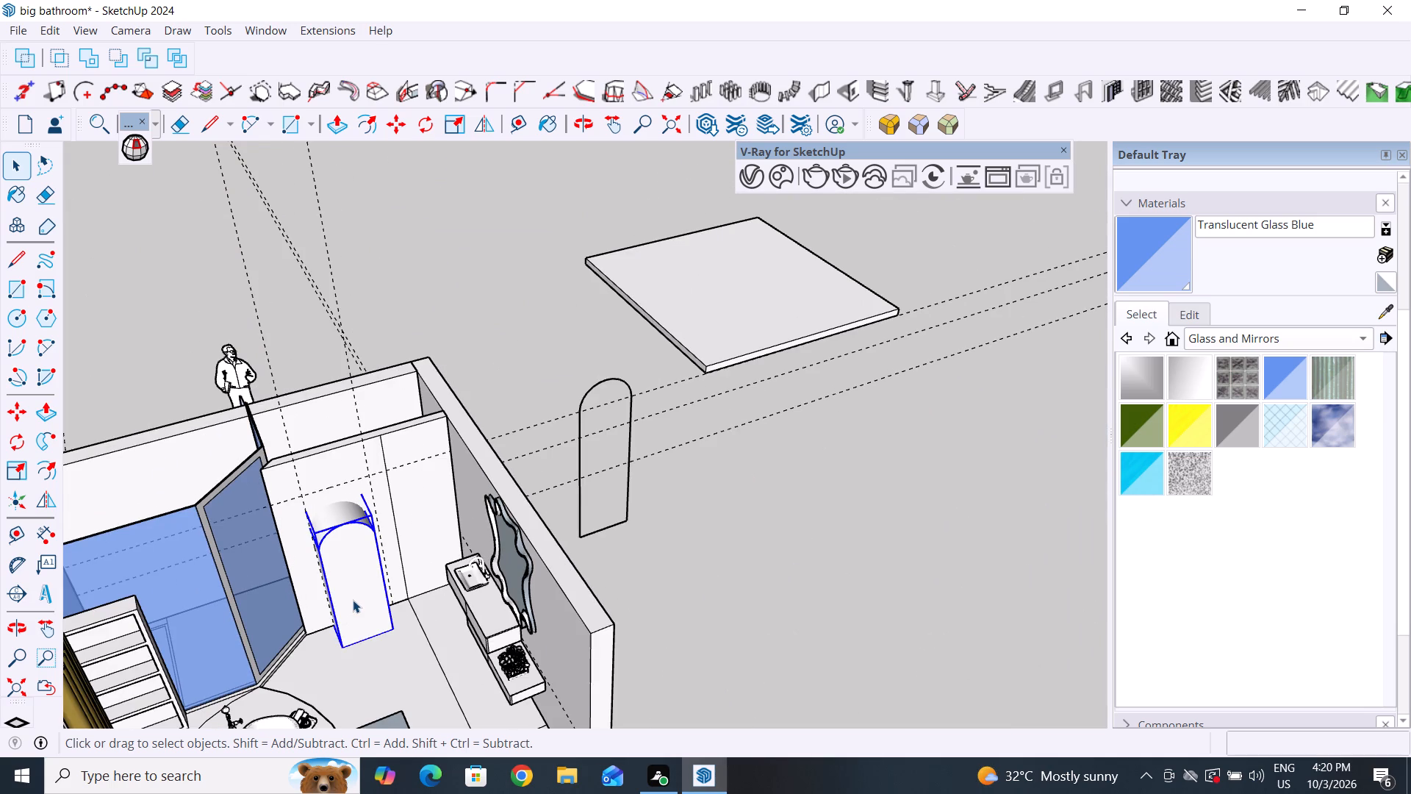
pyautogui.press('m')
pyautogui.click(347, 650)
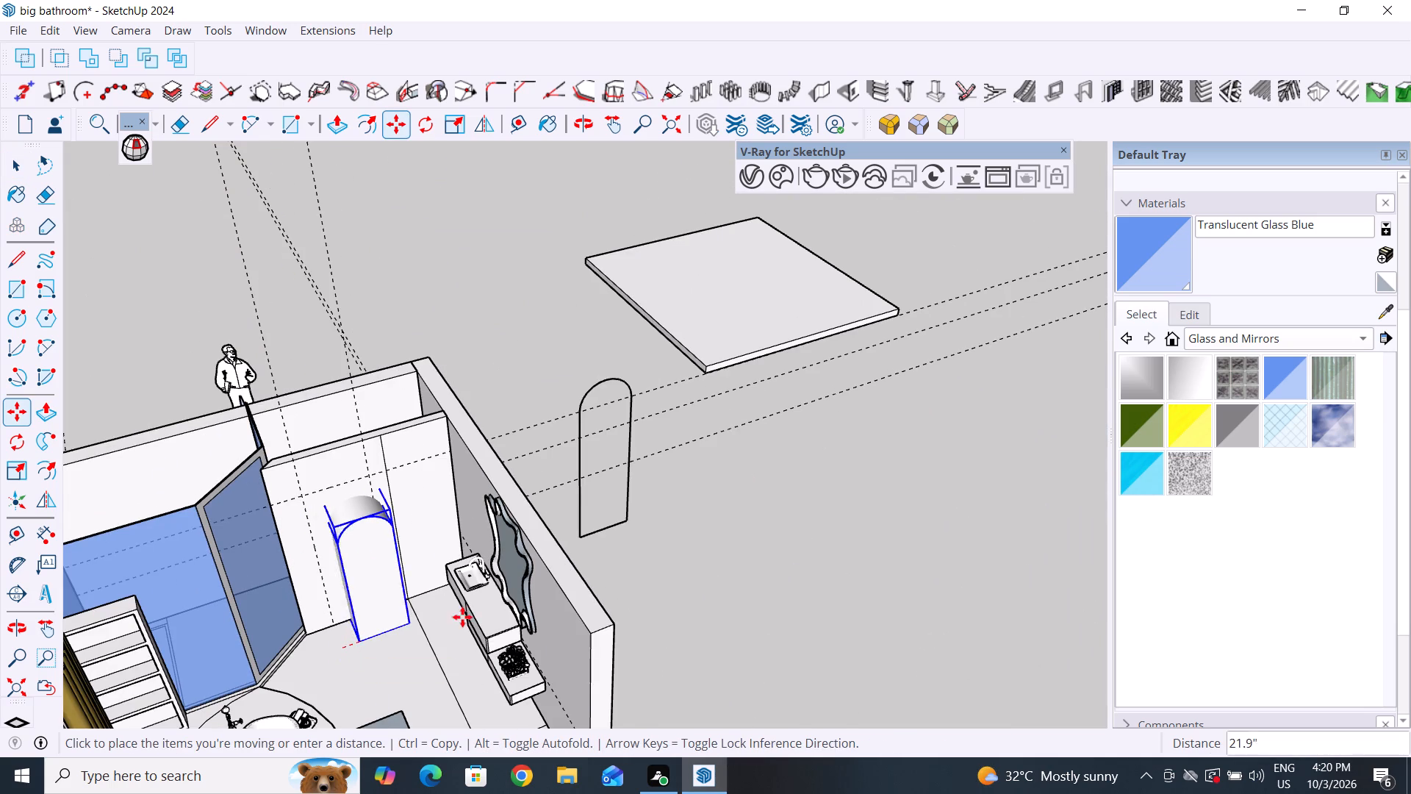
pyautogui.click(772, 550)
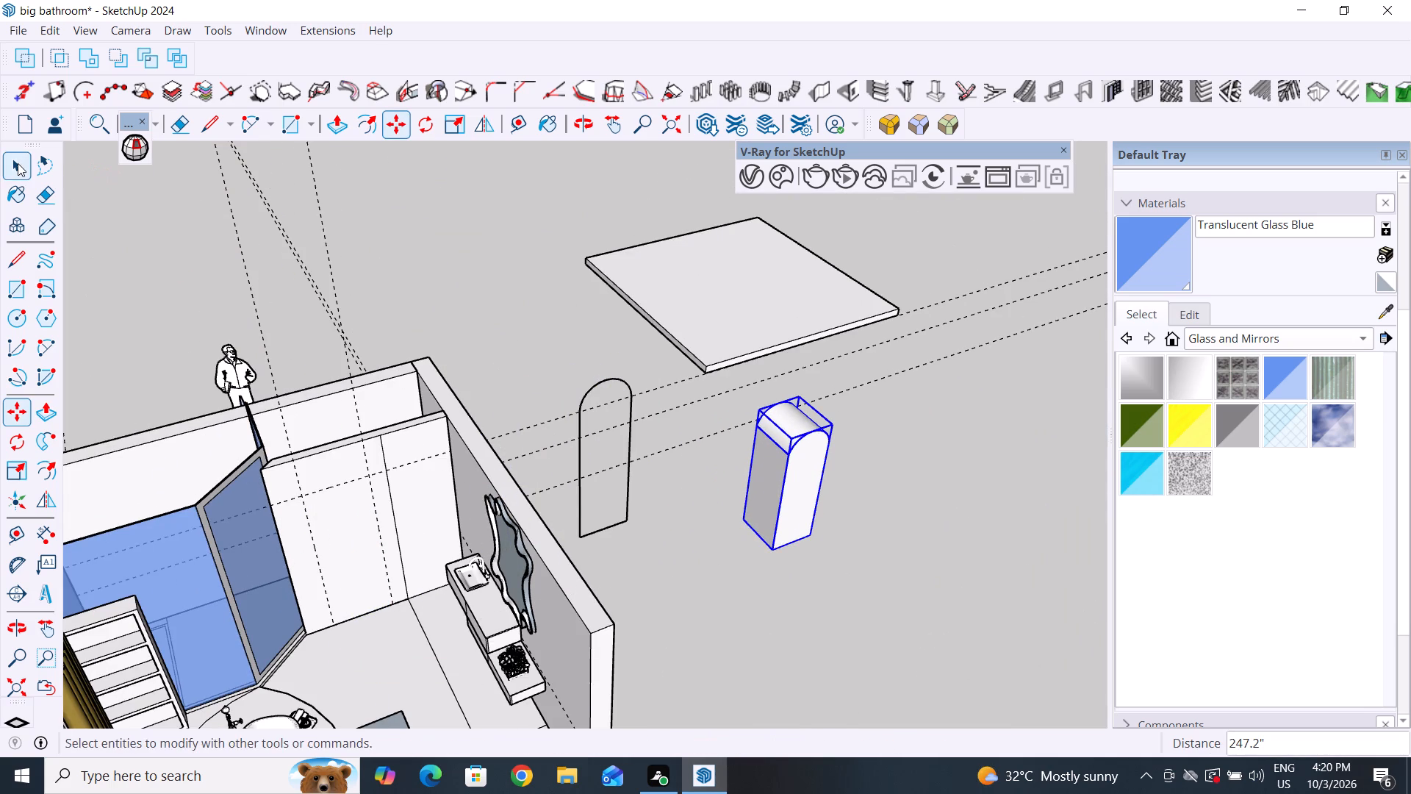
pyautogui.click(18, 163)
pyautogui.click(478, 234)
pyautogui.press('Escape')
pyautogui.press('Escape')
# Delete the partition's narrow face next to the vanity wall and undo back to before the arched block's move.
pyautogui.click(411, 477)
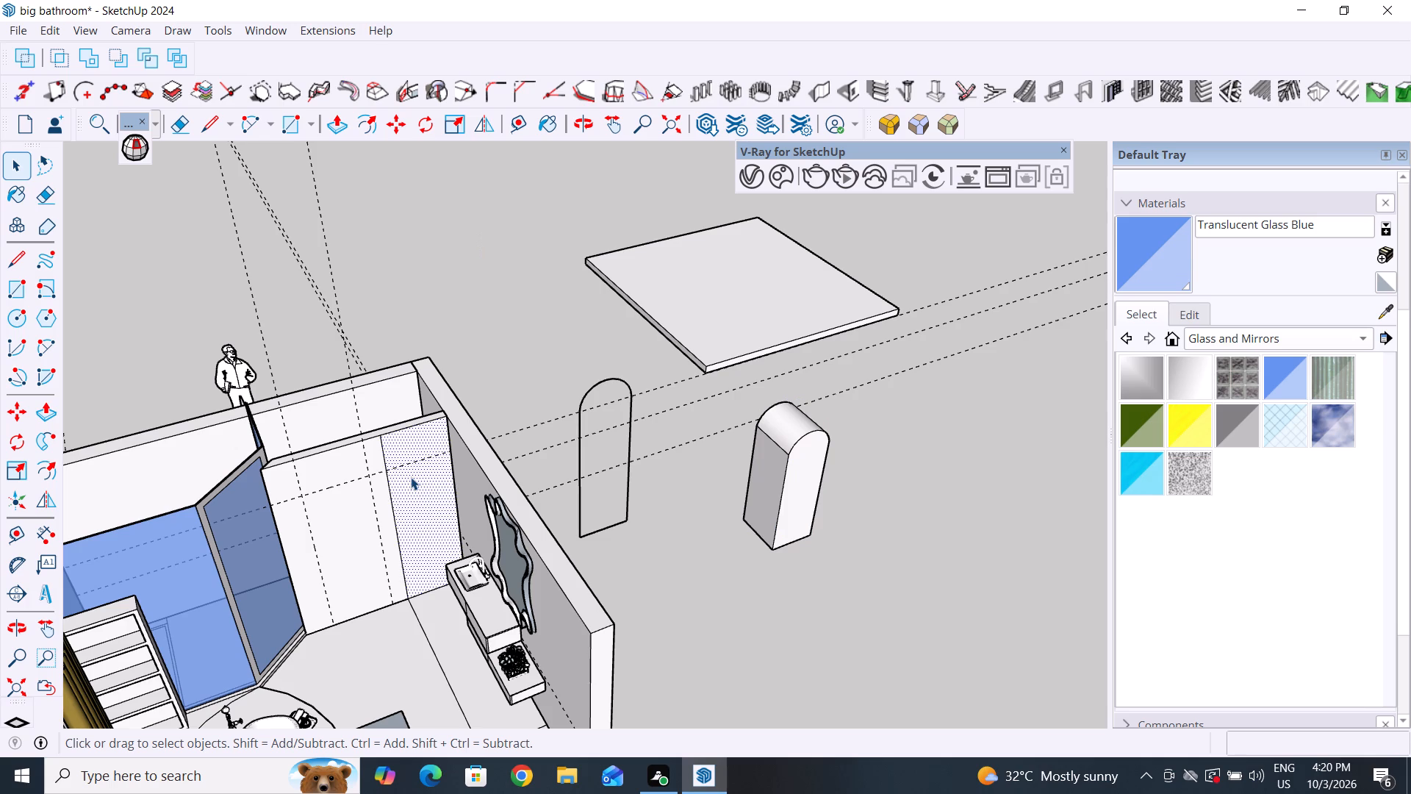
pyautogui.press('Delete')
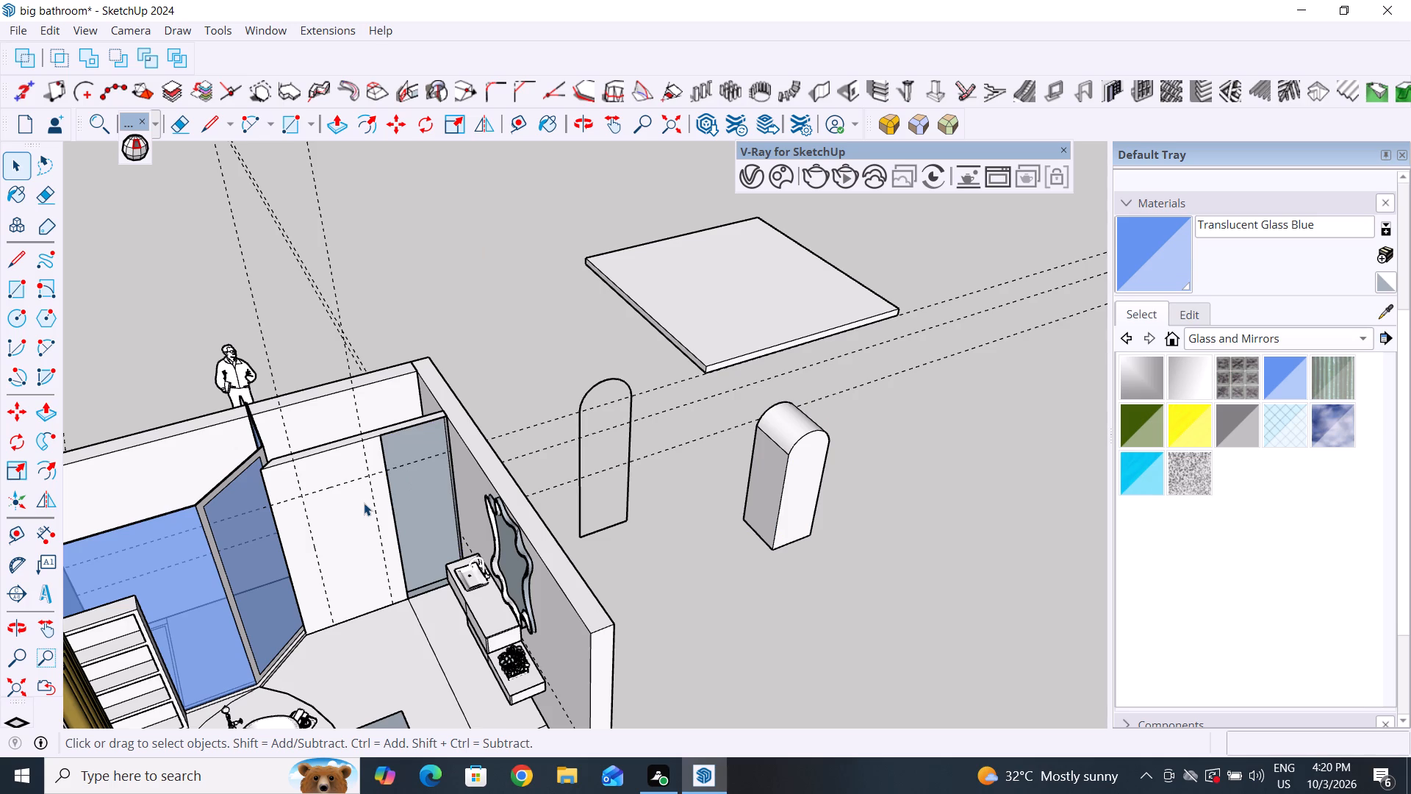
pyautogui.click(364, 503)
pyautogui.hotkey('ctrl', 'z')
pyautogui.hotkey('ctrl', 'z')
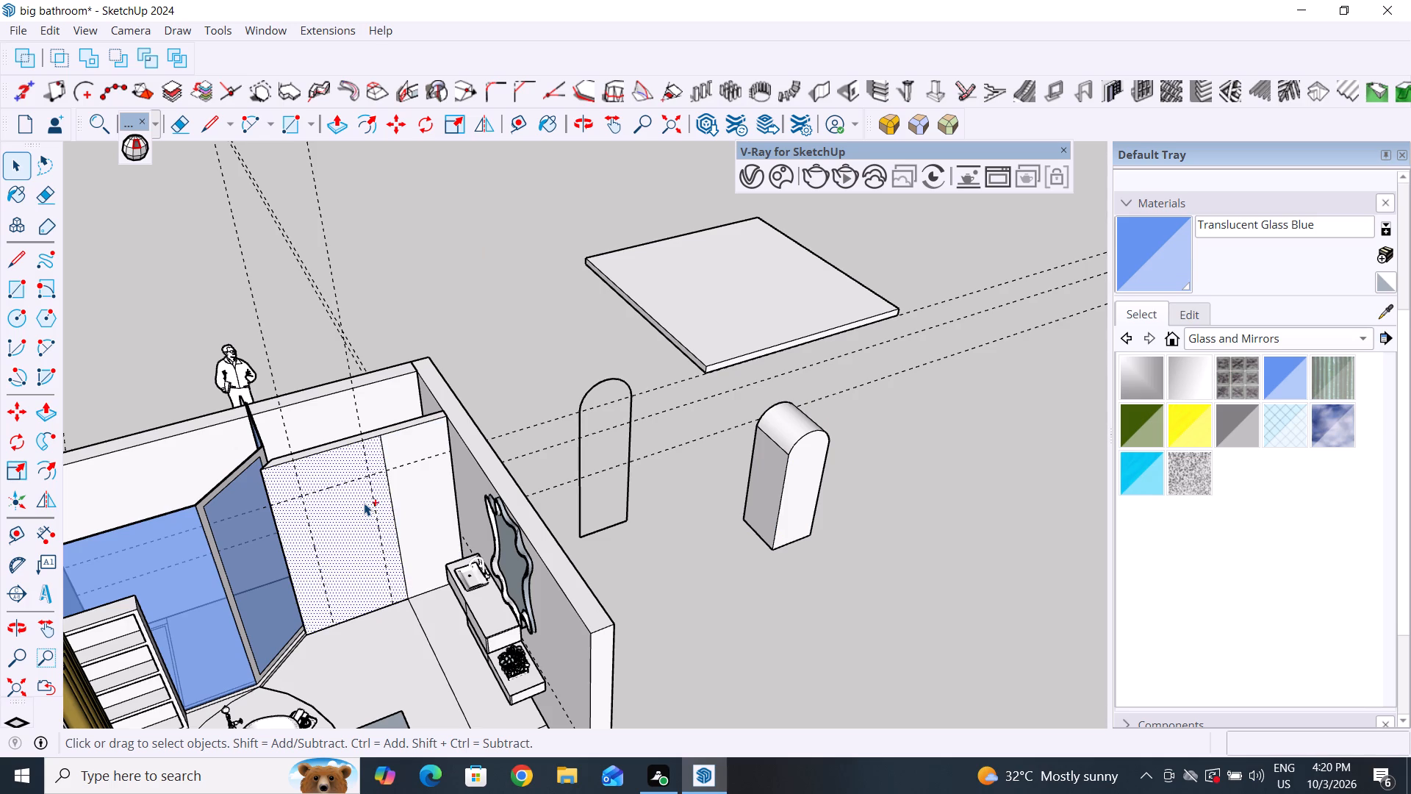
# Move the arched block from the partition out of the room, to the open area beyond the vanity wall.
pyautogui.click(367, 599)
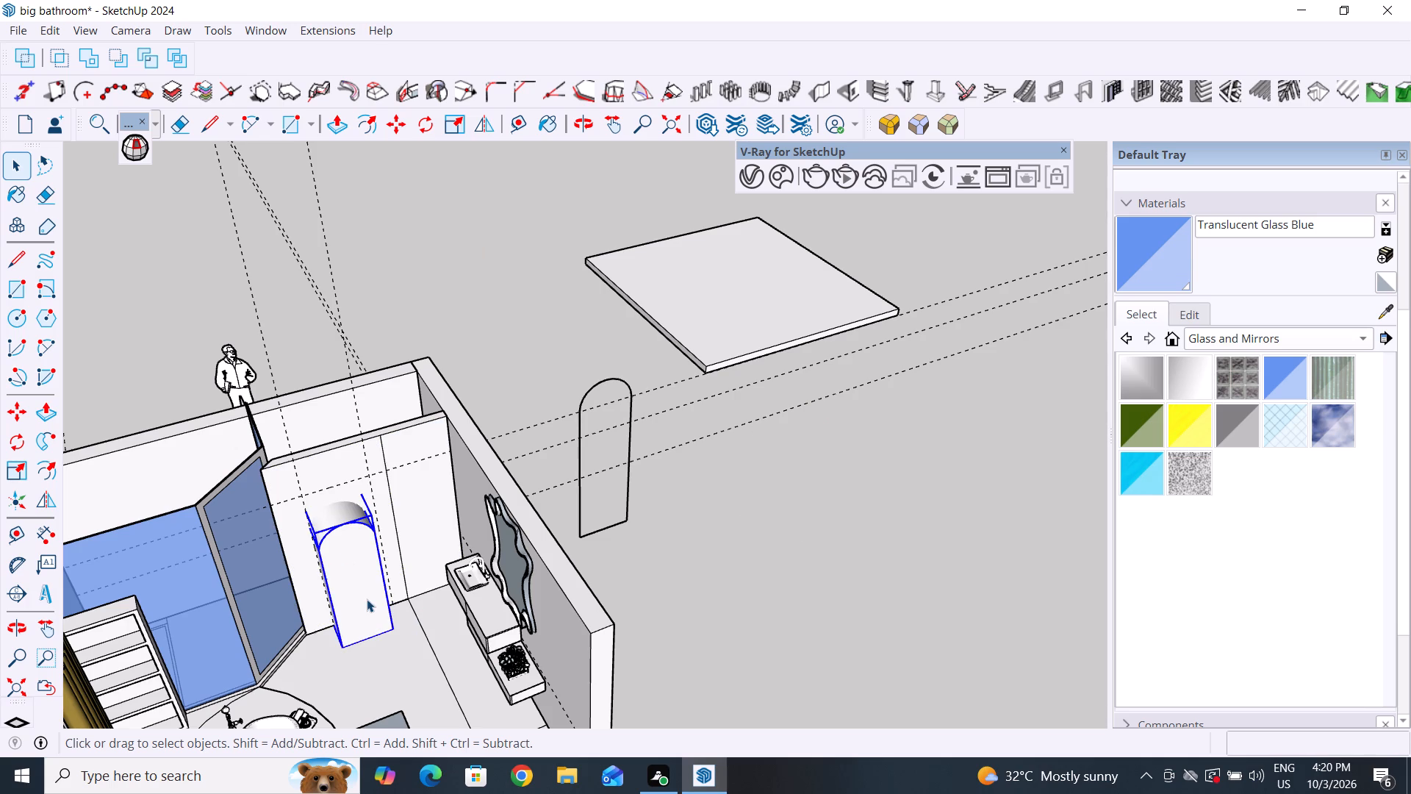
pyautogui.press('m')
pyautogui.click(341, 646)
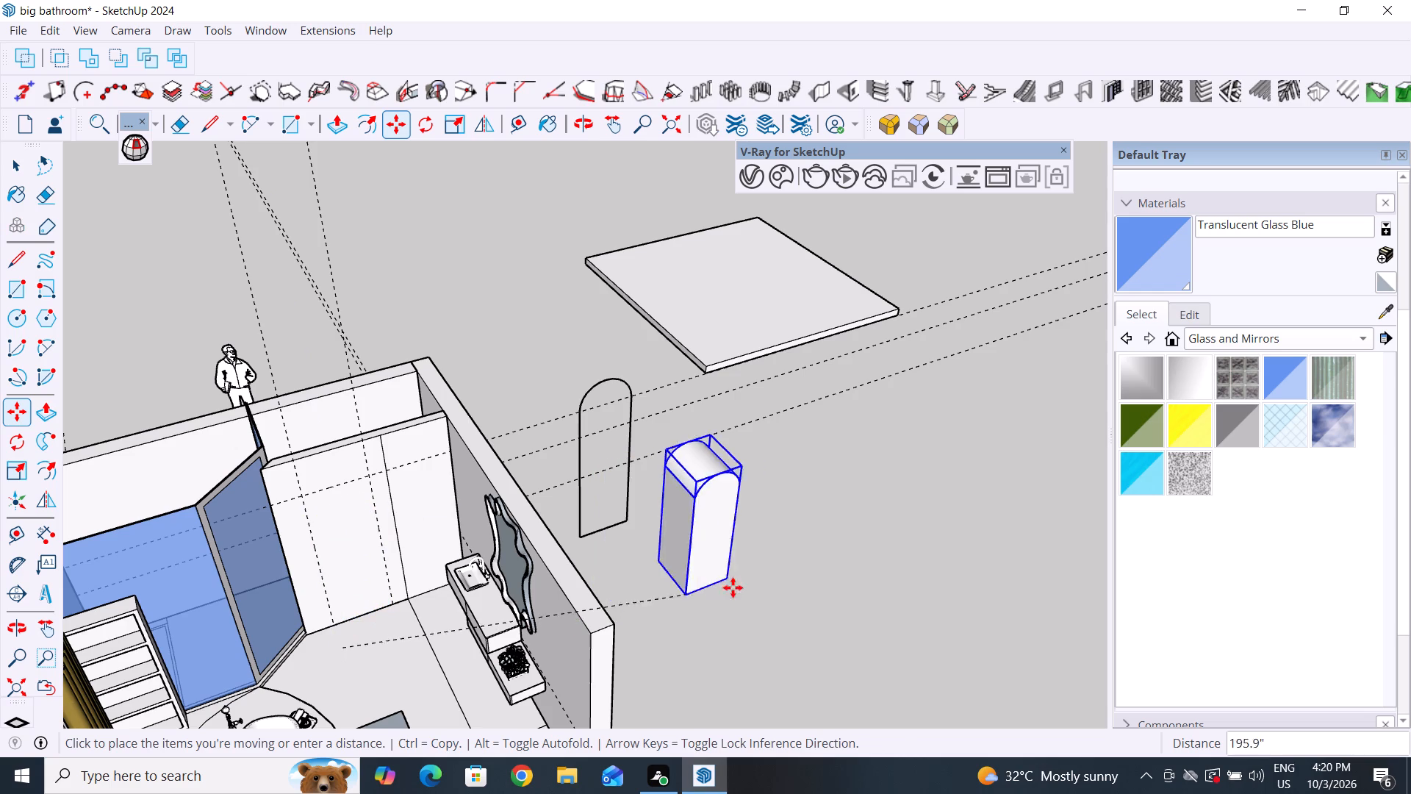
pyautogui.click(771, 581)
pyautogui.click(20, 170)
pyautogui.click(382, 287)
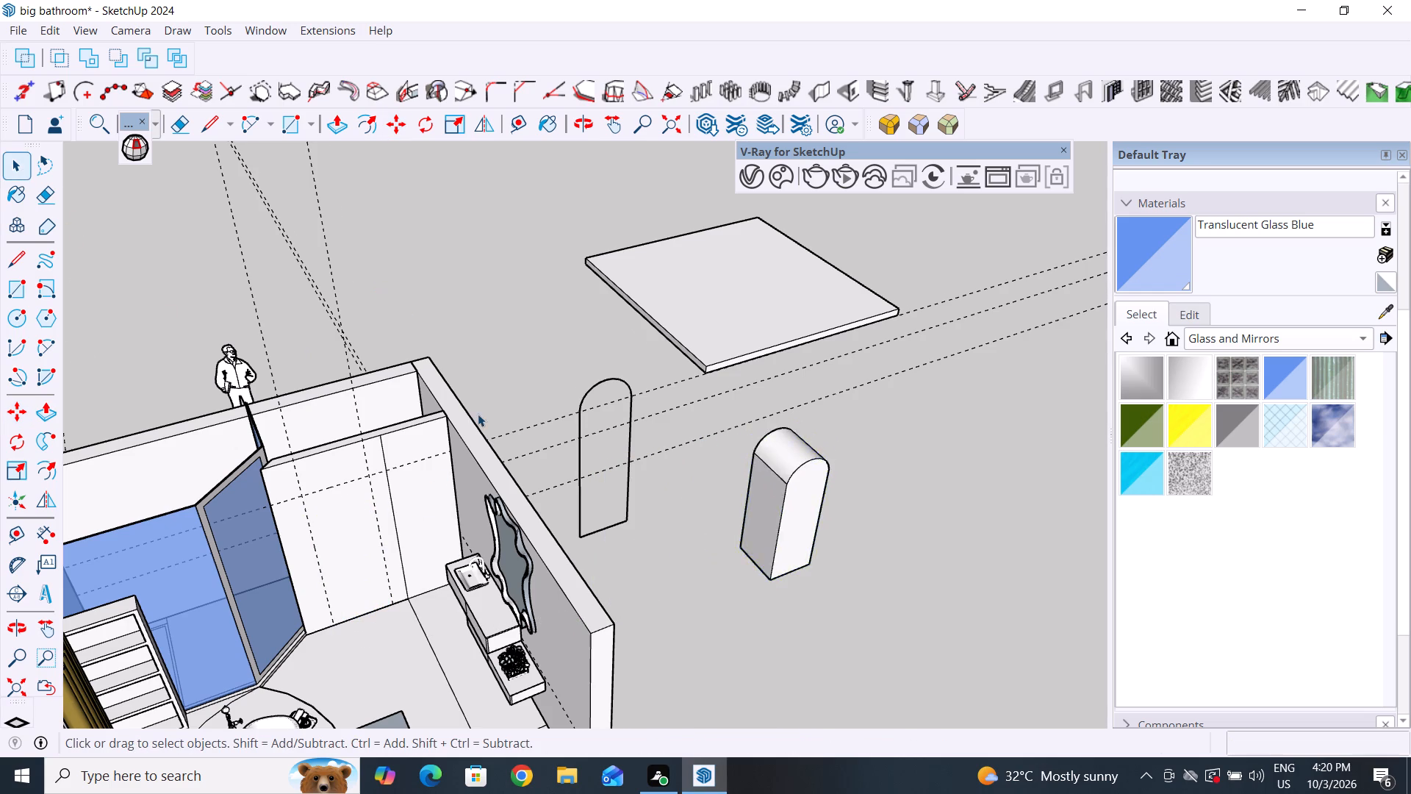
# Delete all guide lines from the model.
pyautogui.scroll(-2, 478, 414)
pyautogui.click(55, 31)
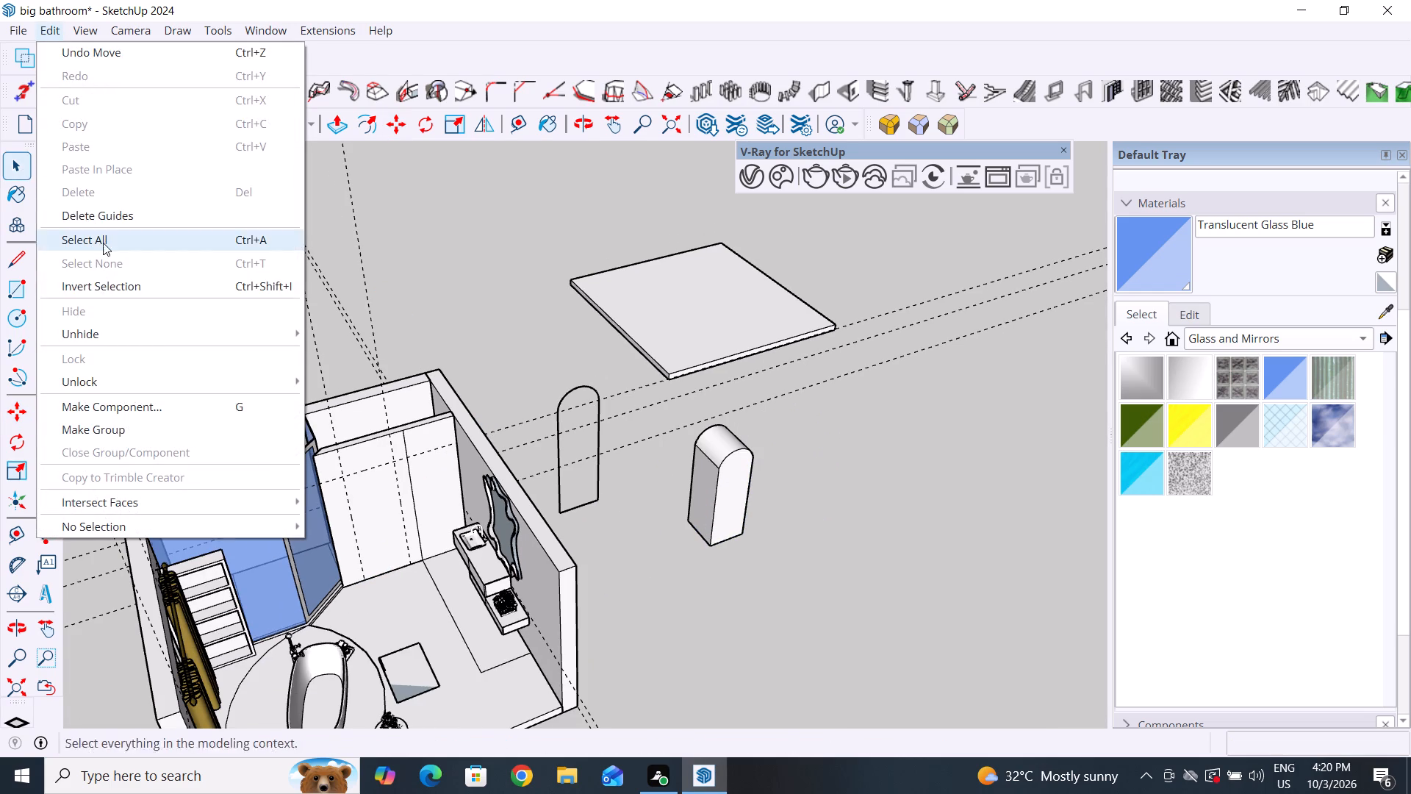
pyautogui.click(123, 221)
pyautogui.click(568, 333)
# Delete the partition's two vanity-side faces, the narrow one at the vanity wall and the large one beside it.
pyautogui.scroll(-5, 419, 480)
pyautogui.moveTo(430, 488); pyautogui.dragTo(681, 633, button='middle')
pyautogui.scroll(5, 511, 590)
pyautogui.moveTo(446, 585); pyautogui.dragTo(792, 562, button='middle')
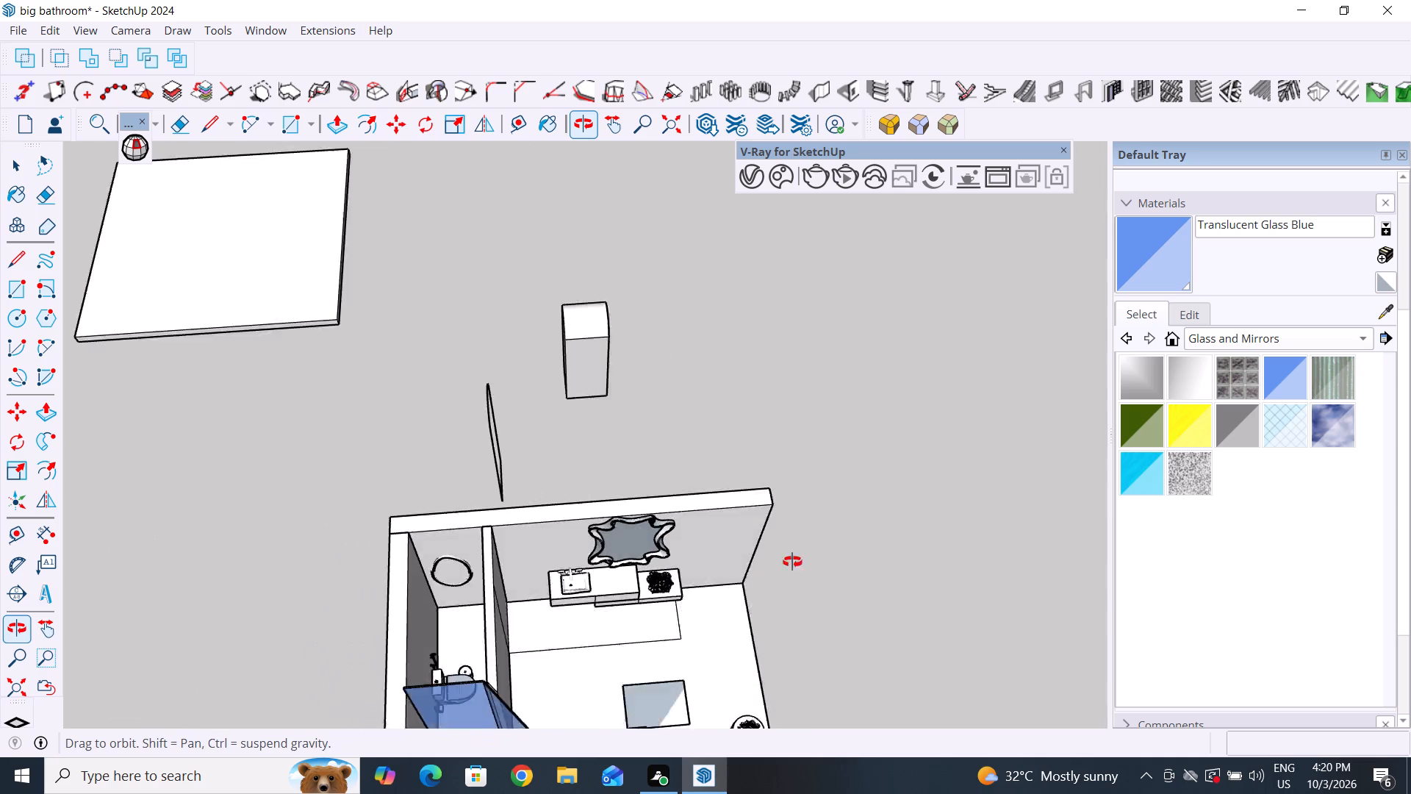
pyautogui.moveTo(792, 562); pyautogui.dragTo(929, 512, button='middle')
pyautogui.scroll(4, 625, 595)
pyautogui.moveTo(667, 554); pyautogui.dragTo(170, 513, button='middle')
pyautogui.scroll(3, 373, 544)
pyautogui.click(419, 536)
pyautogui.press('Delete')
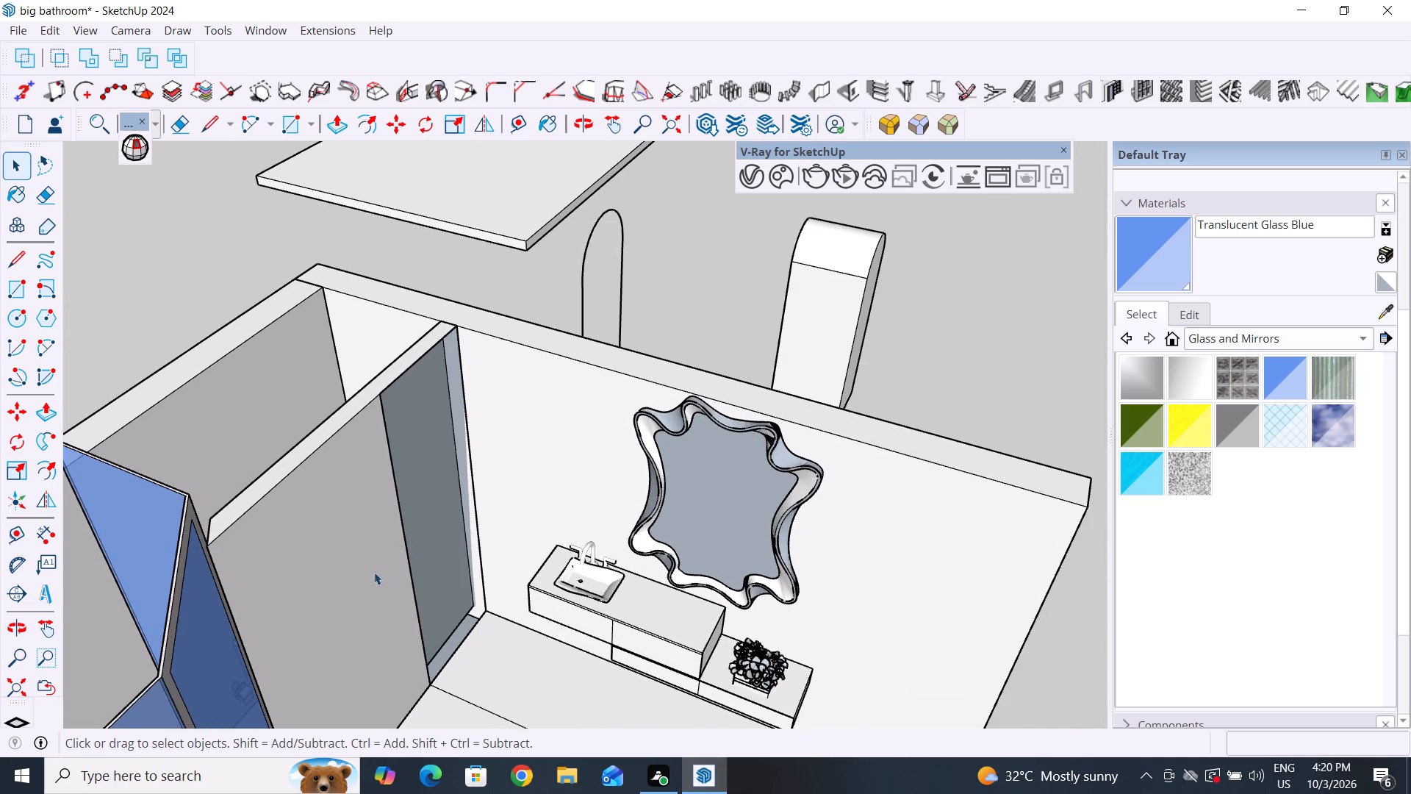
pyautogui.click(353, 571)
pyautogui.press('Delete')
# Delete the partition's toilet-side face and the vertical edge left standing between floor and top.
pyautogui.moveTo(434, 567); pyautogui.dragTo(304, 551, button='middle')
pyautogui.click(305, 527)
pyautogui.press('Delete')
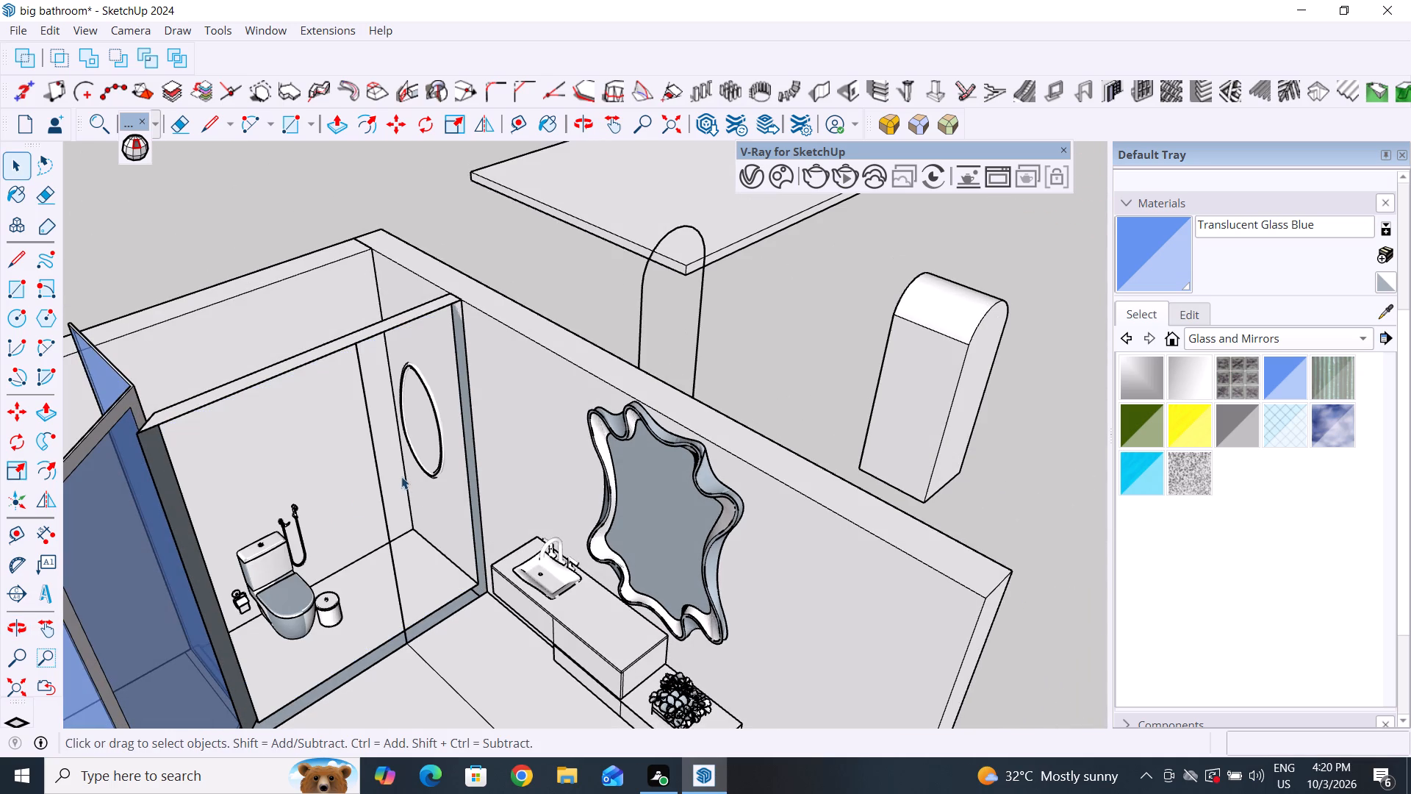
pyautogui.moveTo(409, 584); pyautogui.dragTo(330, 577, button='middle')
pyautogui.scroll(4, 342, 601)
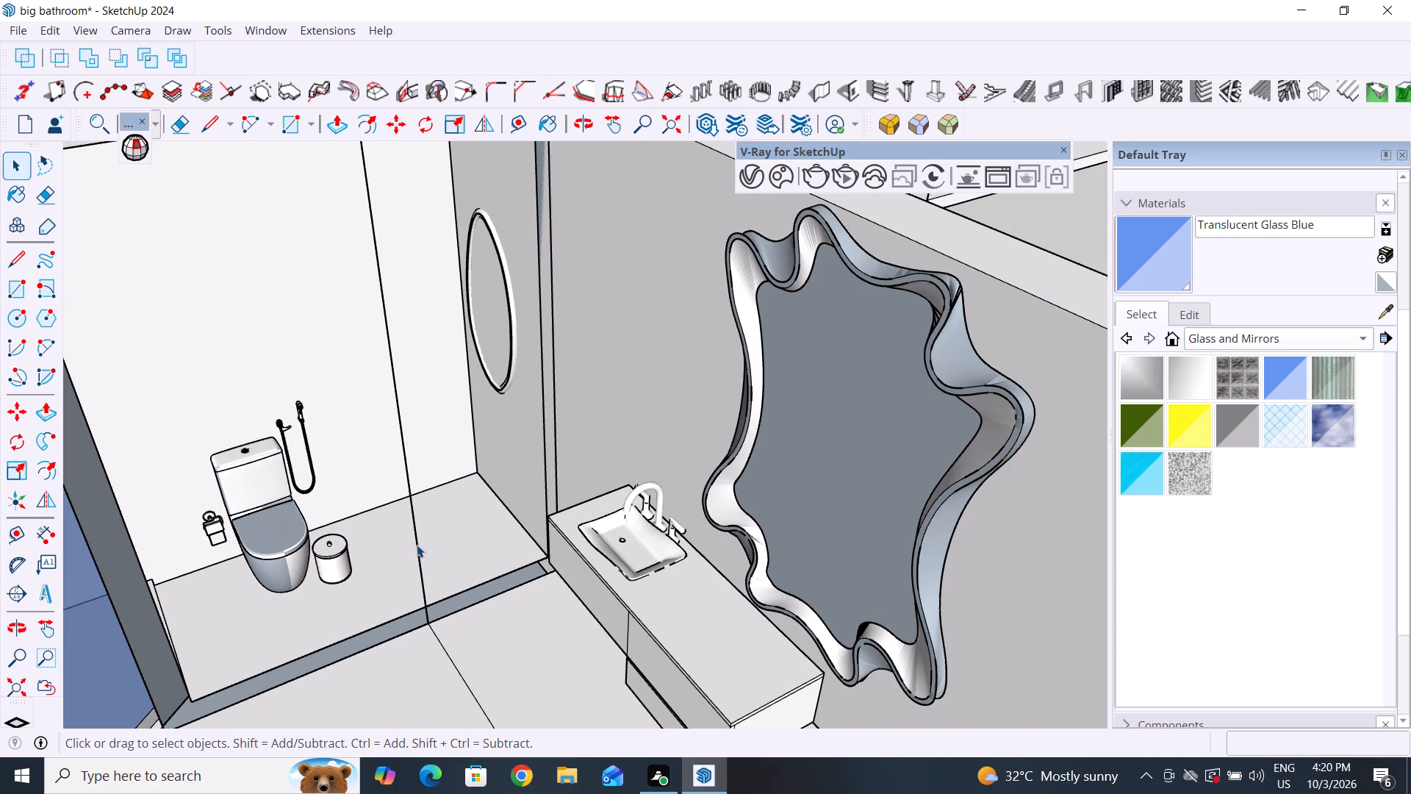
pyautogui.click(417, 545)
pyautogui.press('Delete')
pyautogui.scroll(-4, 417, 545)
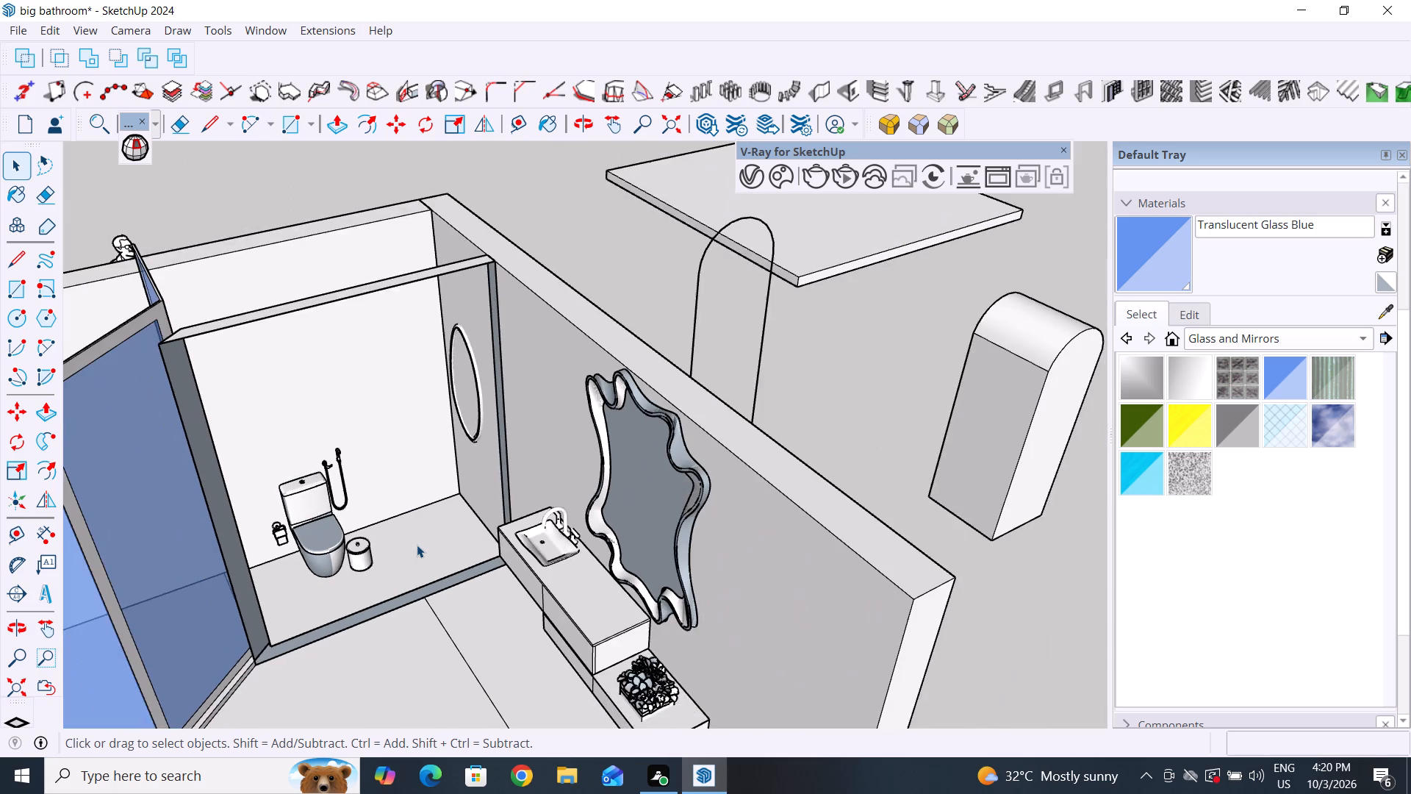
# Delete the partition's end face beside the glass enclosure and that end's leftover vertical edges.
pyautogui.moveTo(409, 629); pyautogui.dragTo(274, 671, button='middle')
pyautogui.scroll(3, 292, 556)
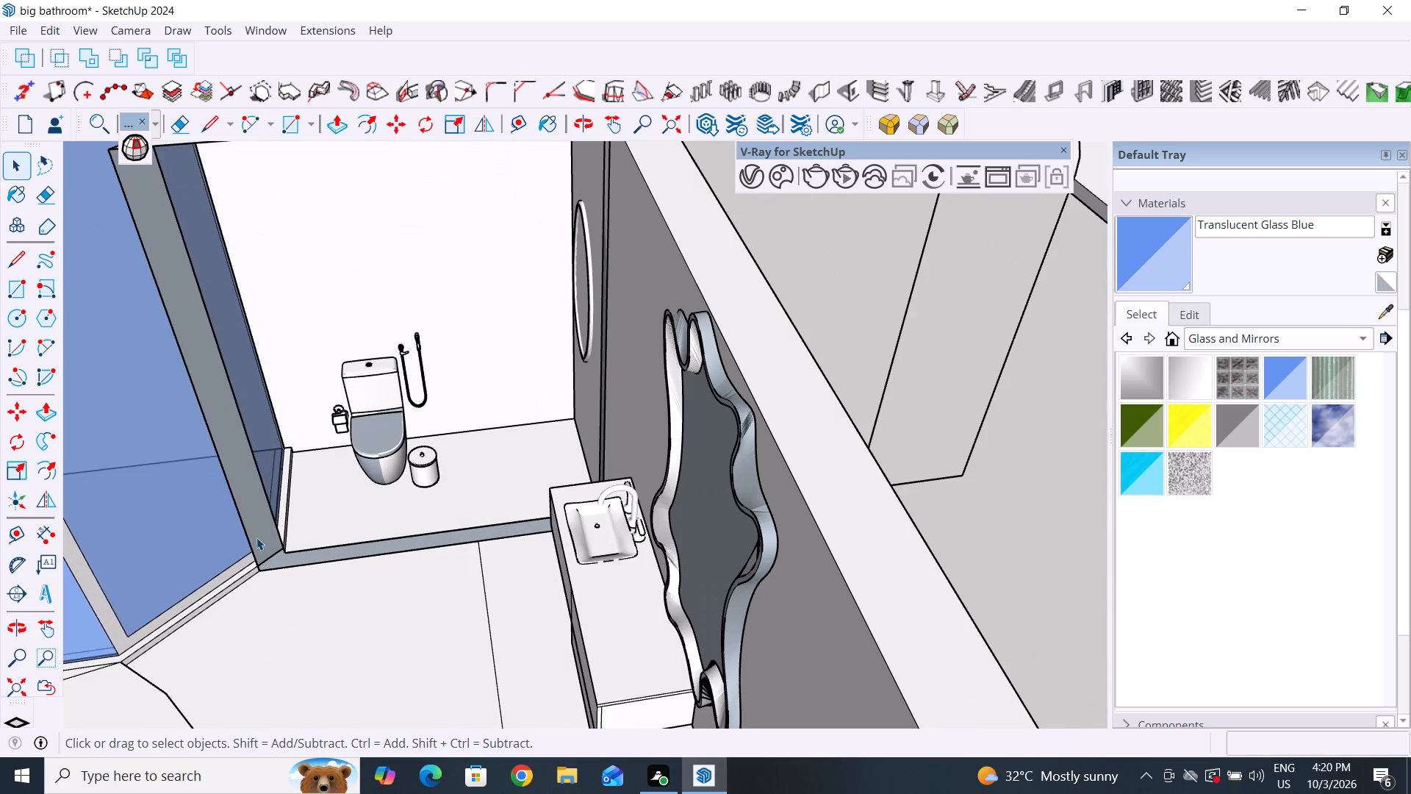
pyautogui.click(256, 537)
pyautogui.press('Delete')
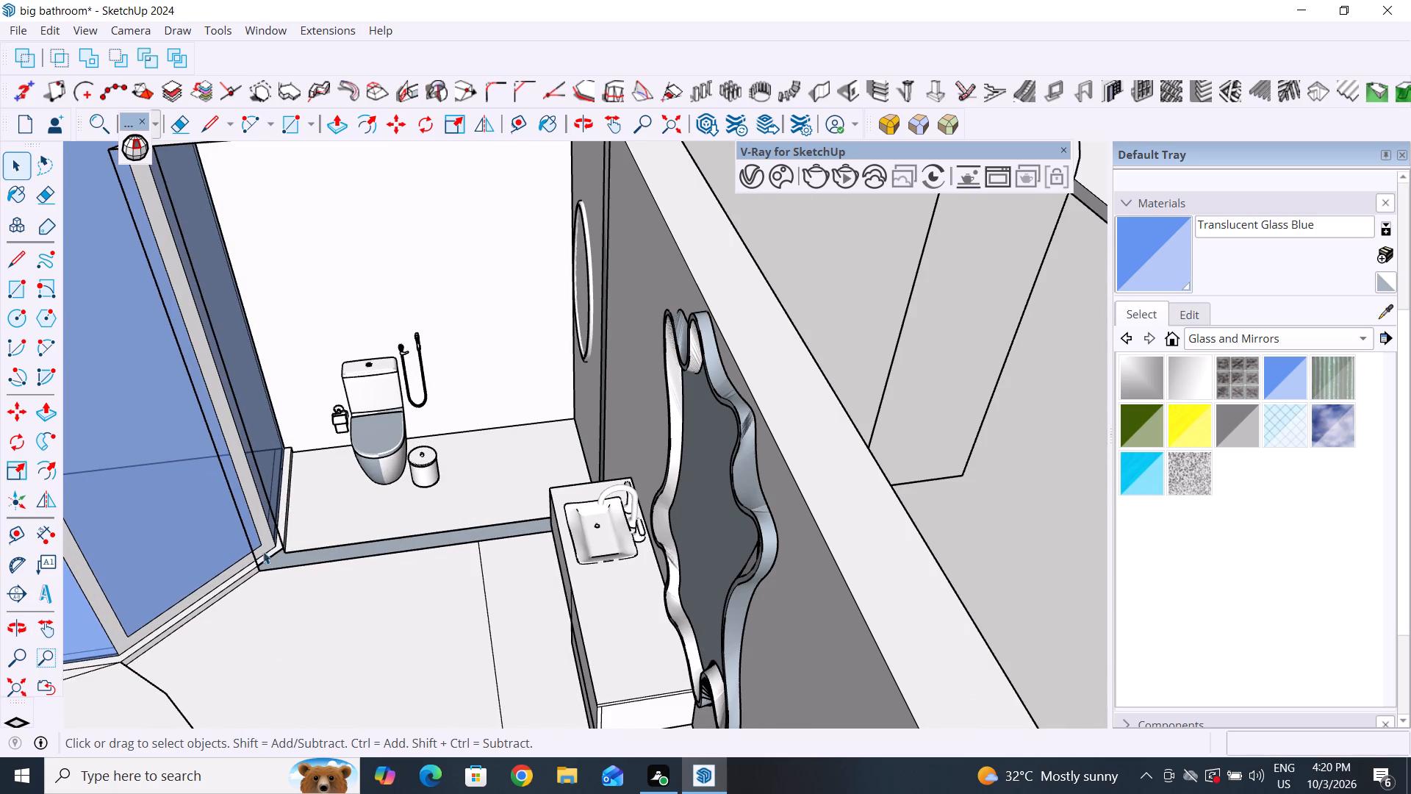
pyautogui.click(257, 563)
pyautogui.press('Delete')
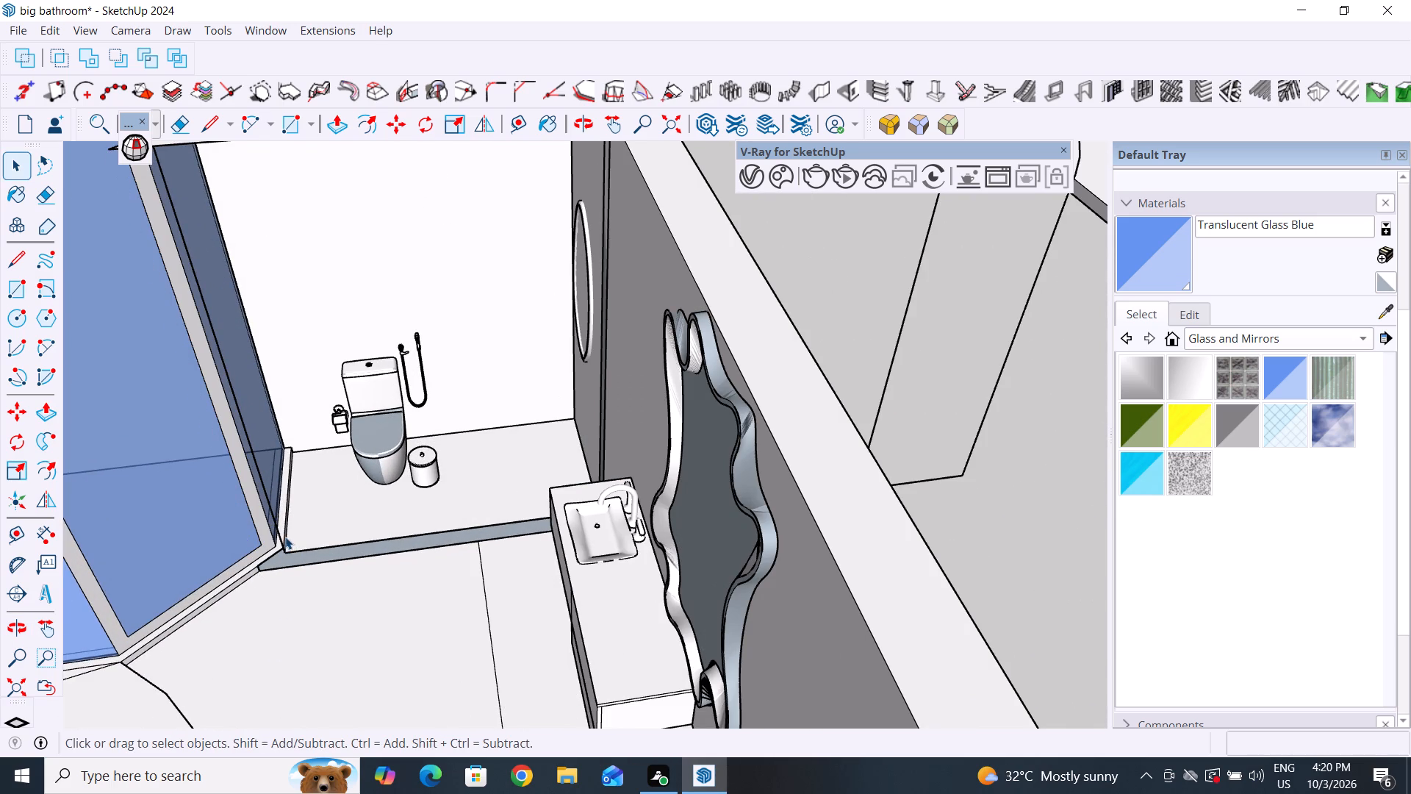
pyautogui.click(278, 532)
pyautogui.press('Delete')
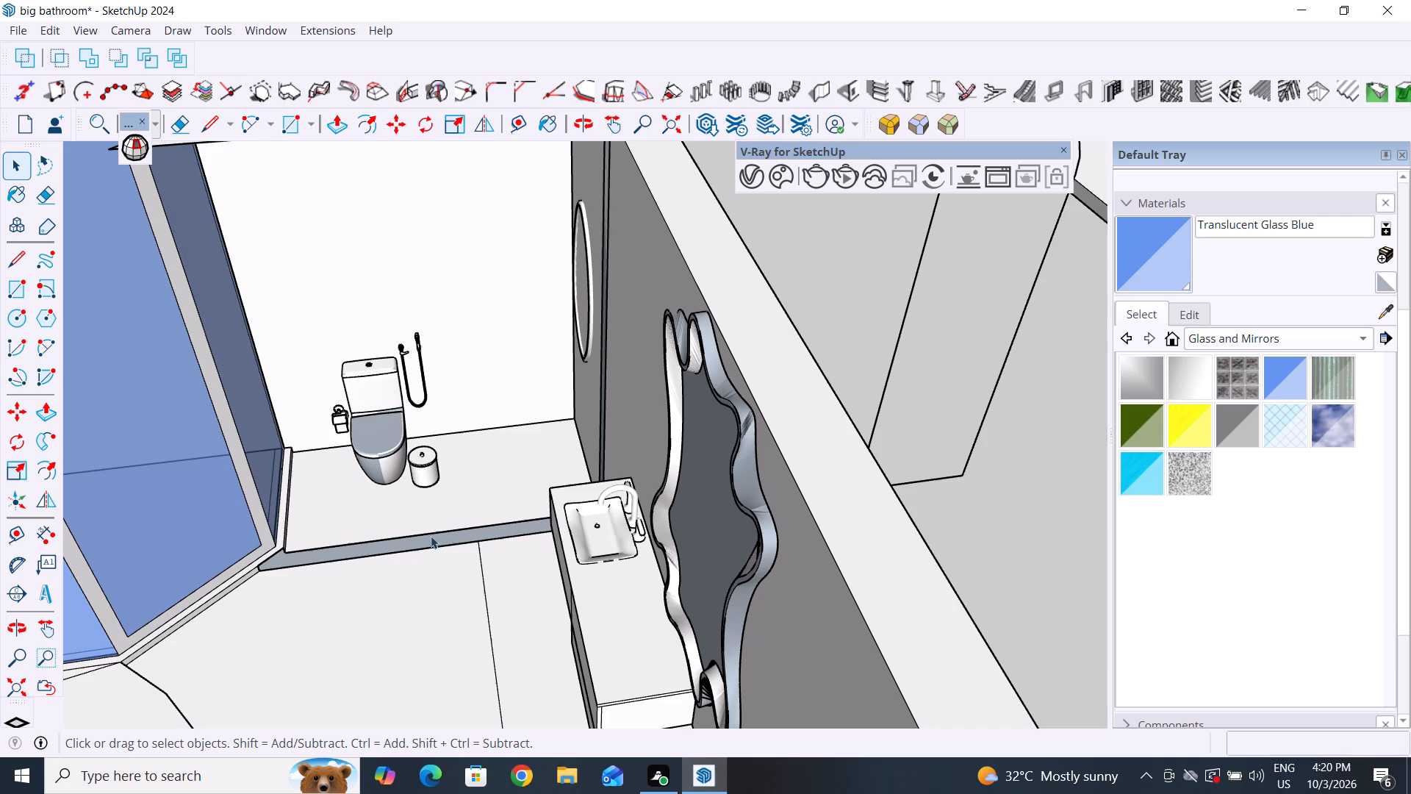
# Draw a line about 8" long across the end of the partition's floor footprint at the glass enclosure.
pyautogui.moveTo(431, 536); pyautogui.dragTo(741, 489, button='middle')
pyautogui.scroll(3, 570, 460)
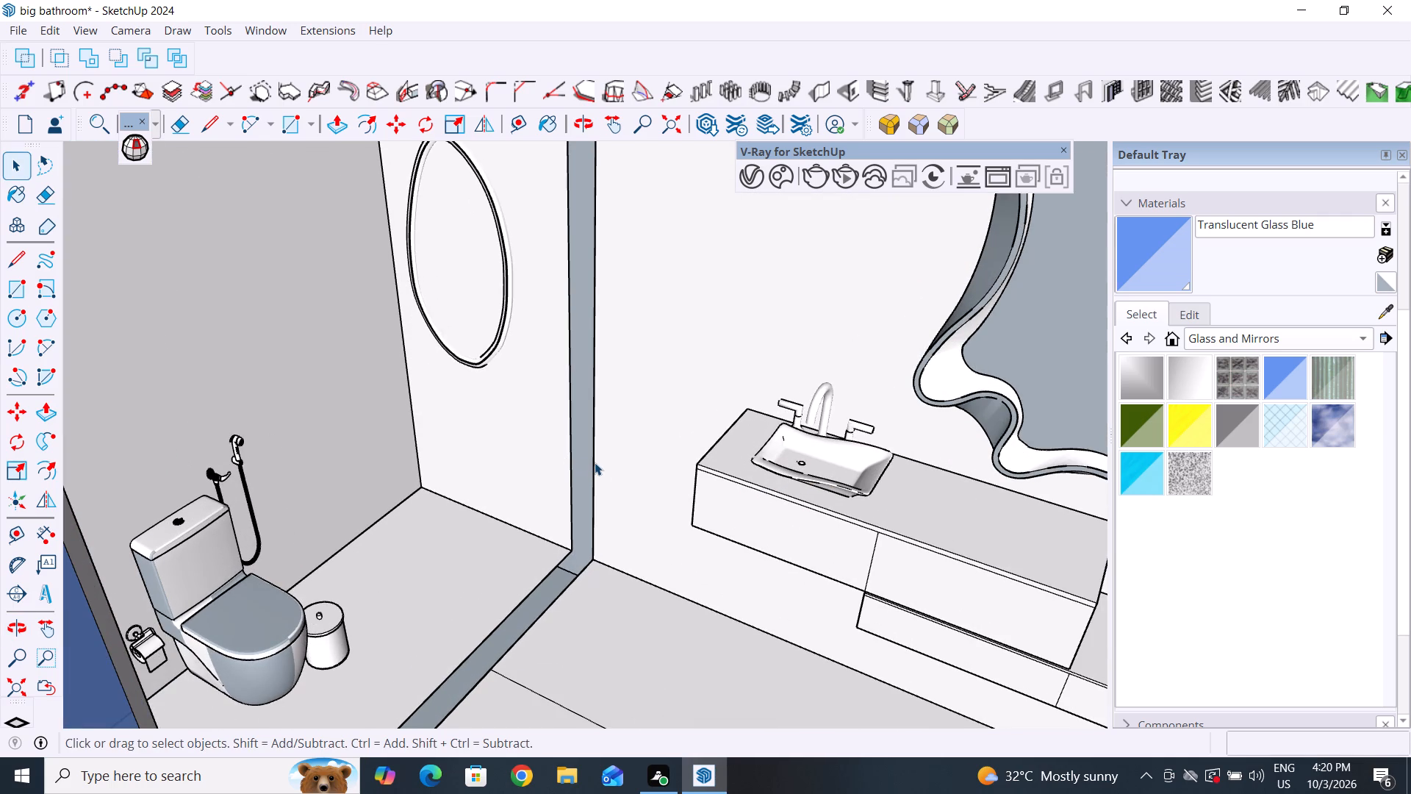
pyautogui.click(595, 462)
pyautogui.scroll(-4, 525, 593)
pyautogui.moveTo(534, 642); pyautogui.dragTo(187, 655, button='middle')
pyautogui.scroll(16, 302, 608)
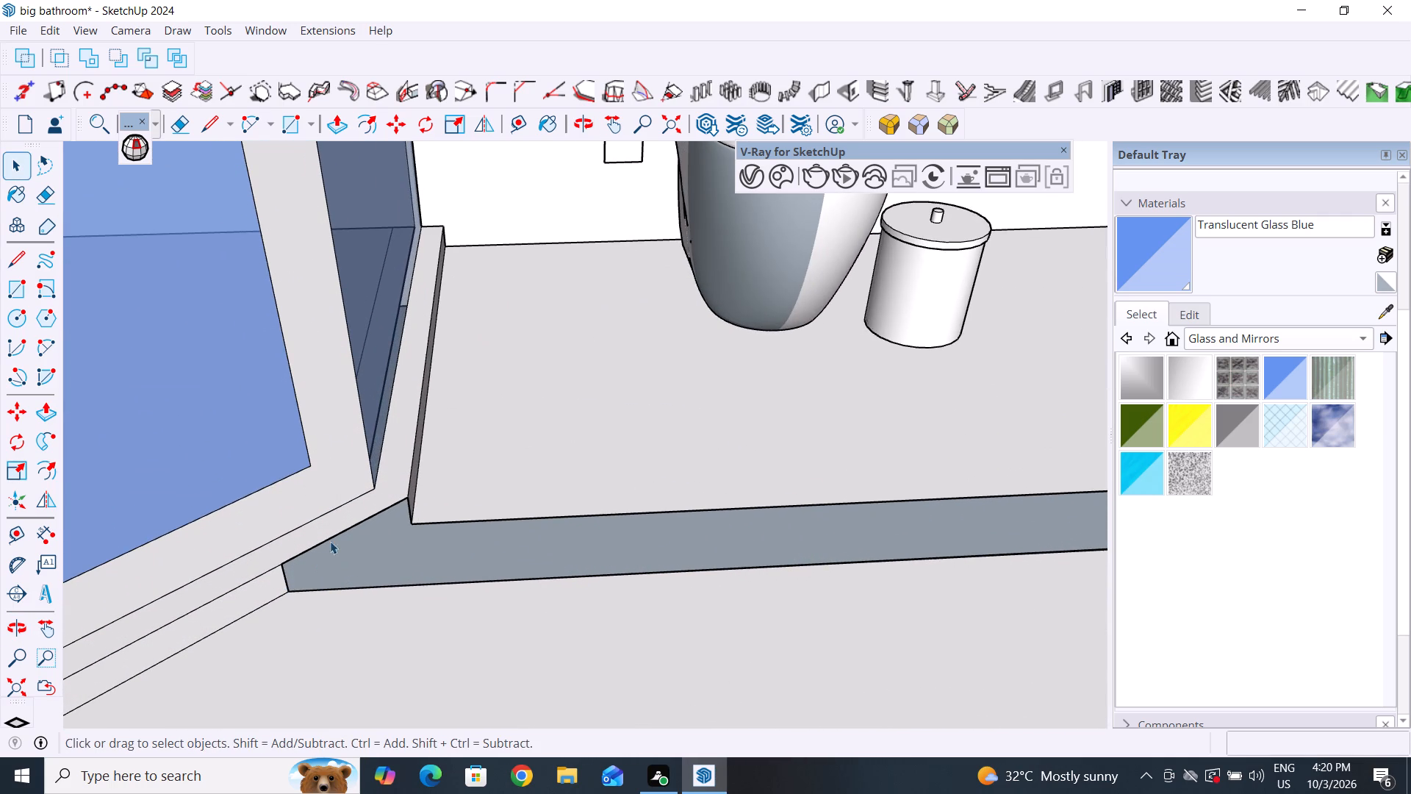
pyautogui.click(13, 265)
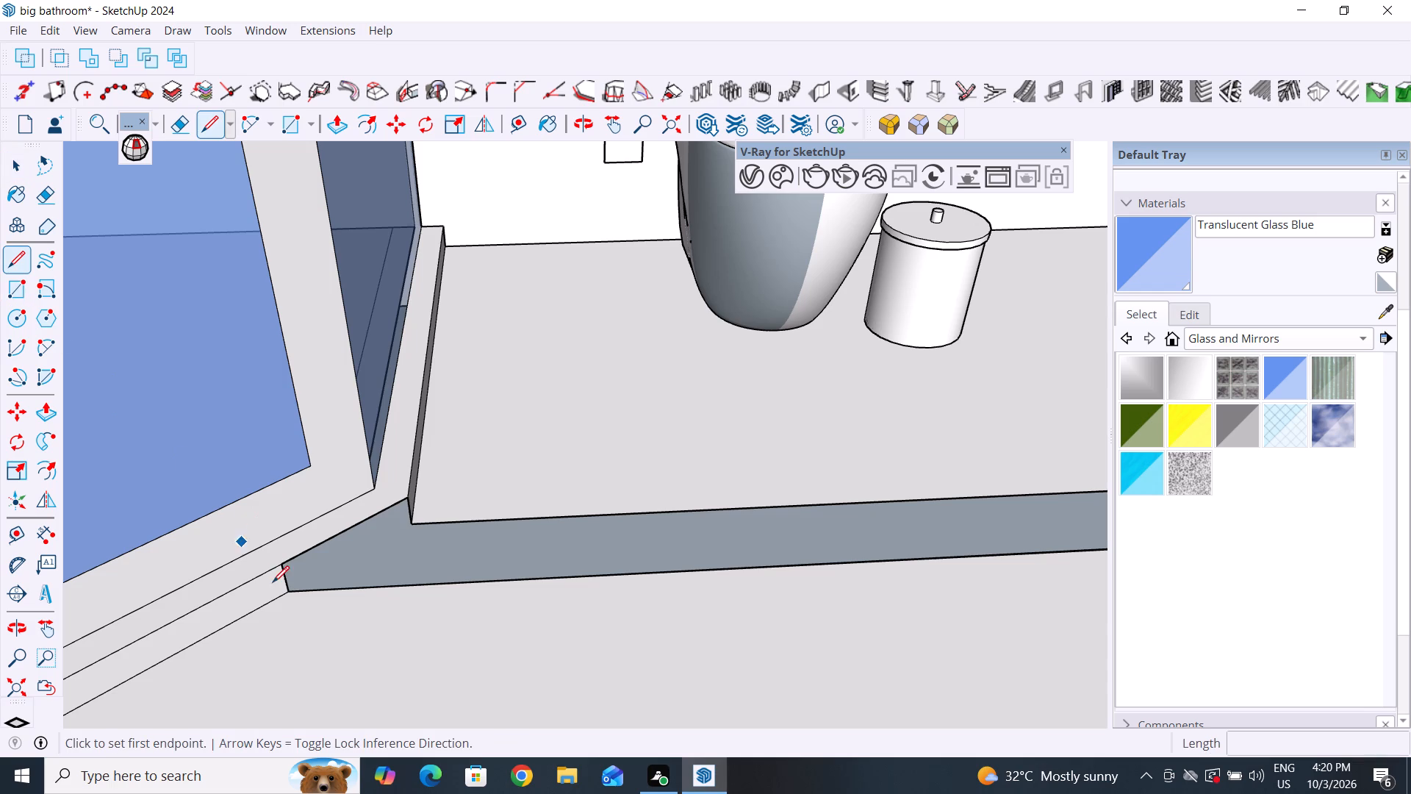
pyautogui.click(287, 591)
pyautogui.click(416, 517)
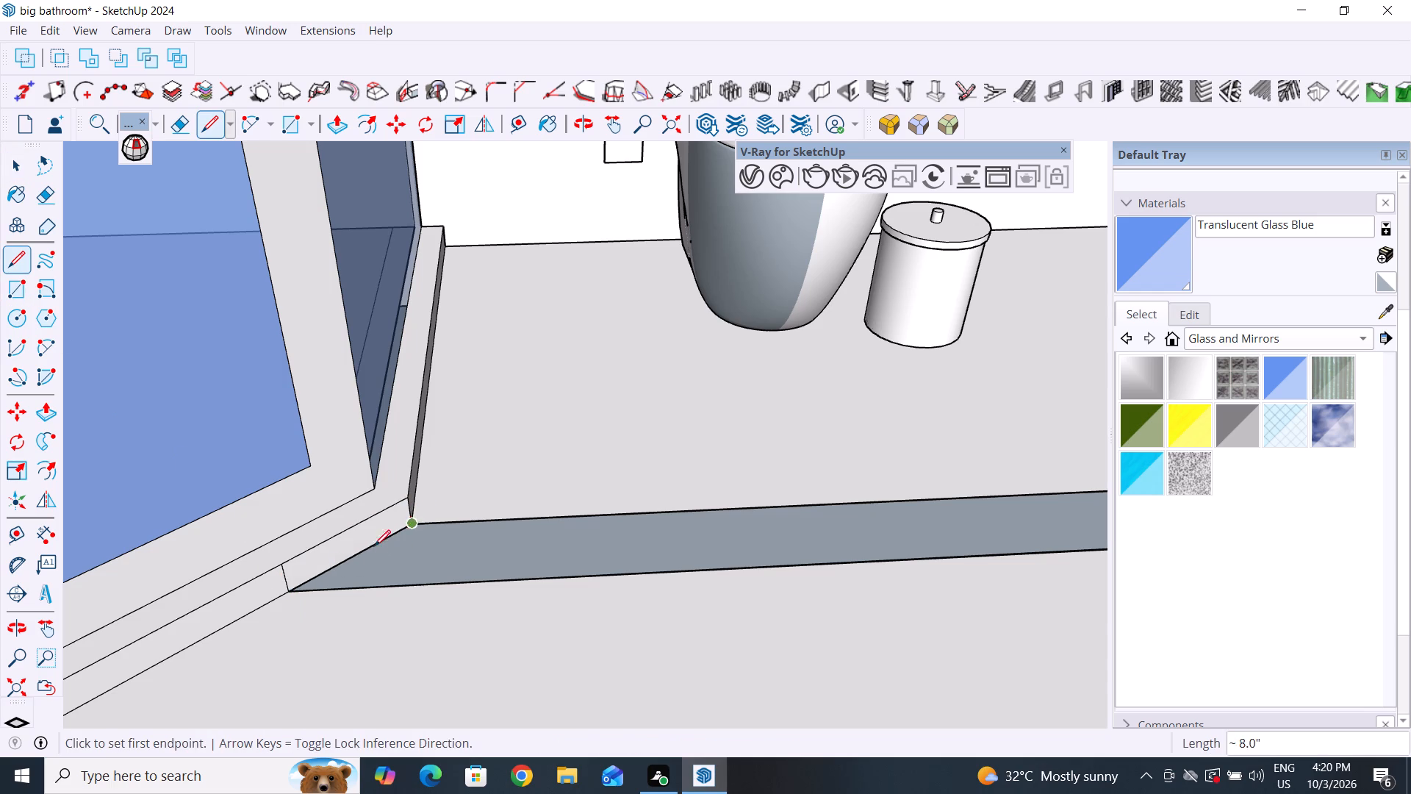
# Draw a 5" line across the partition's floor footprint where it meets the vanity wall.
pyautogui.scroll(-11, 287, 585)
pyautogui.moveTo(444, 620); pyautogui.dragTo(606, 638, button='middle')
pyautogui.click(838, 446)
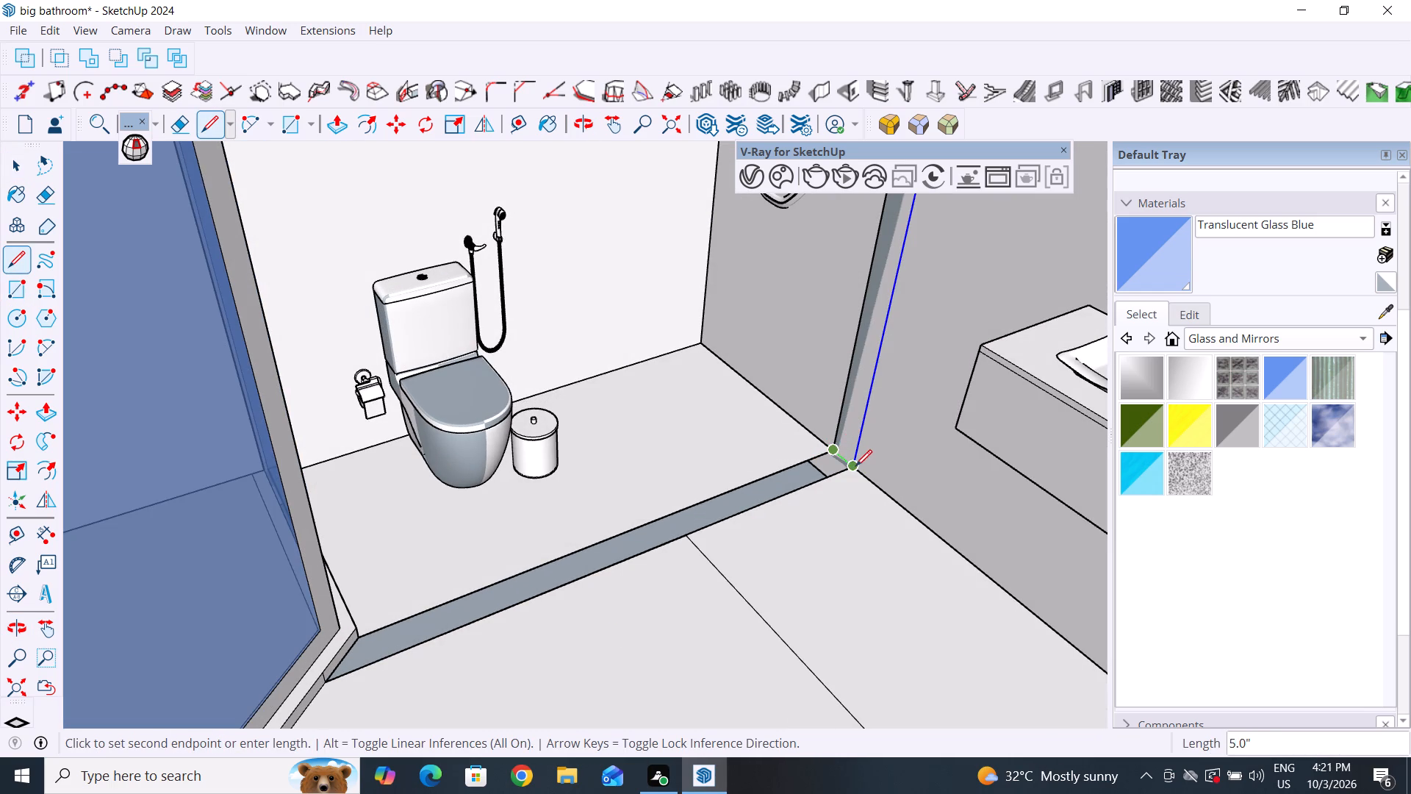
pyautogui.click(852, 468)
# Delete the partition's top face between the glass enclosure and the vanity wall.
pyautogui.scroll(-6, 750, 594)
pyautogui.moveTo(827, 502); pyautogui.dragTo(886, 540, button='middle')
pyautogui.scroll(-1, 846, 513)
pyautogui.scroll(1, 886, 548)
pyautogui.scroll(-6, 824, 601)
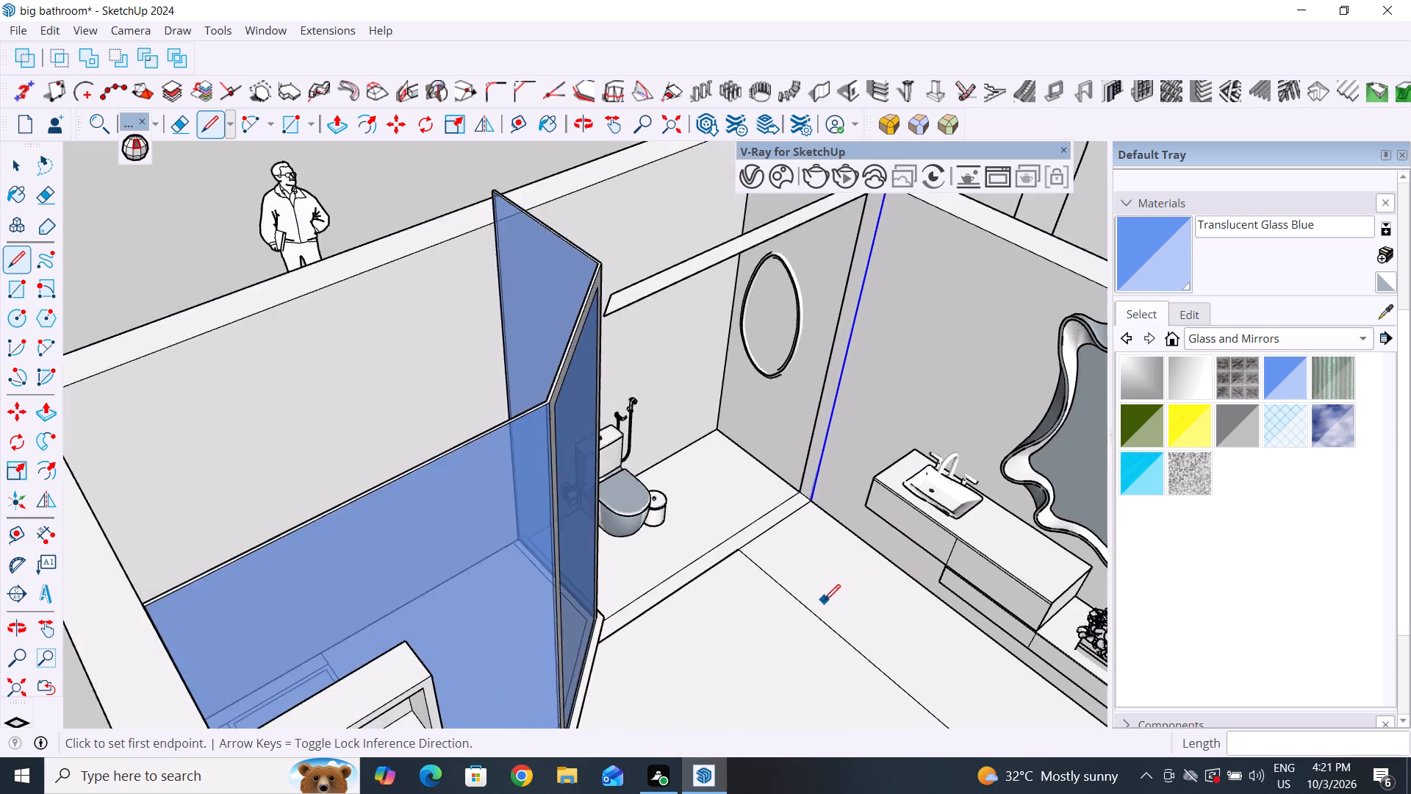
pyautogui.scroll(-4, 824, 601)
pyautogui.moveTo(834, 359); pyautogui.dragTo(781, 268, button='middle')
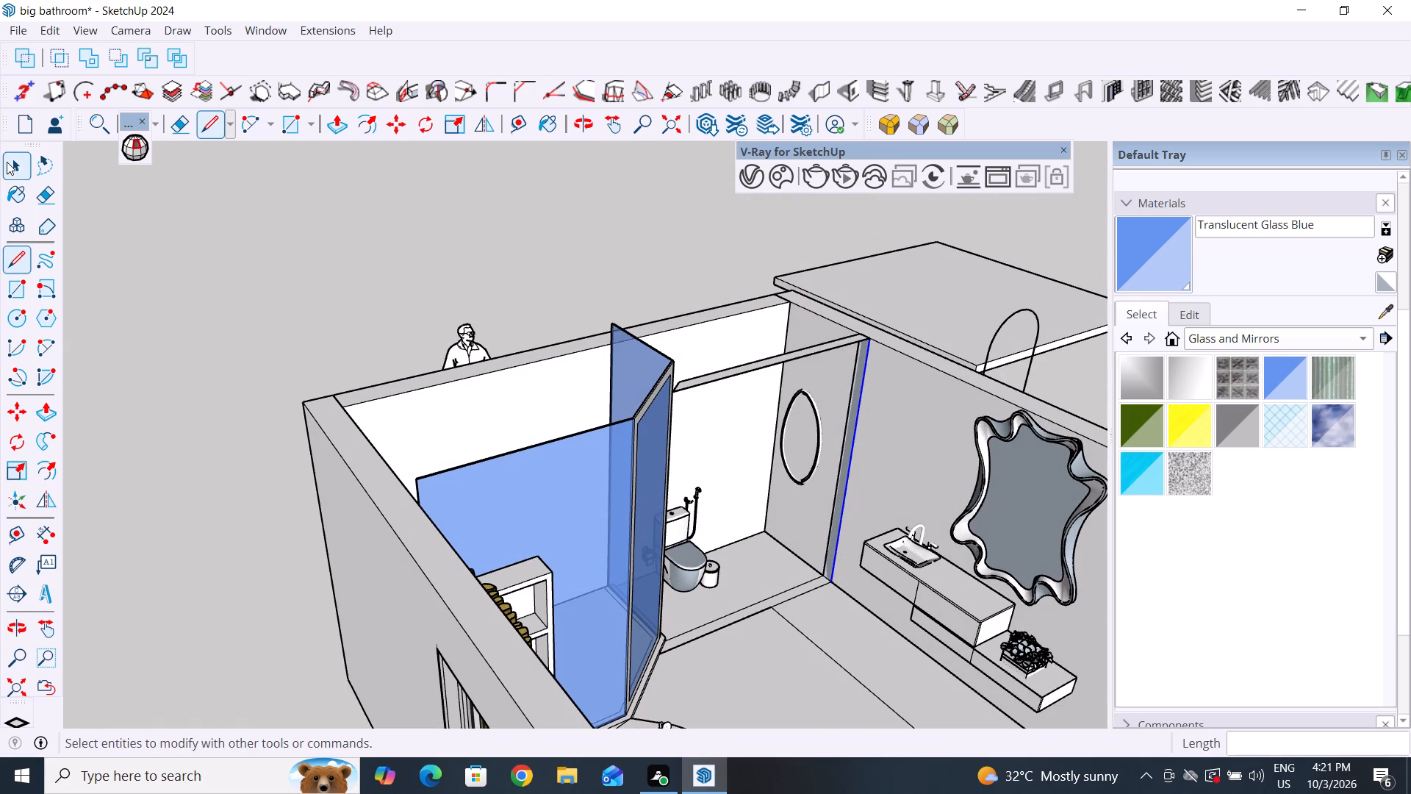
pyautogui.click(8, 162)
pyautogui.click(485, 308)
pyautogui.scroll(4, 774, 376)
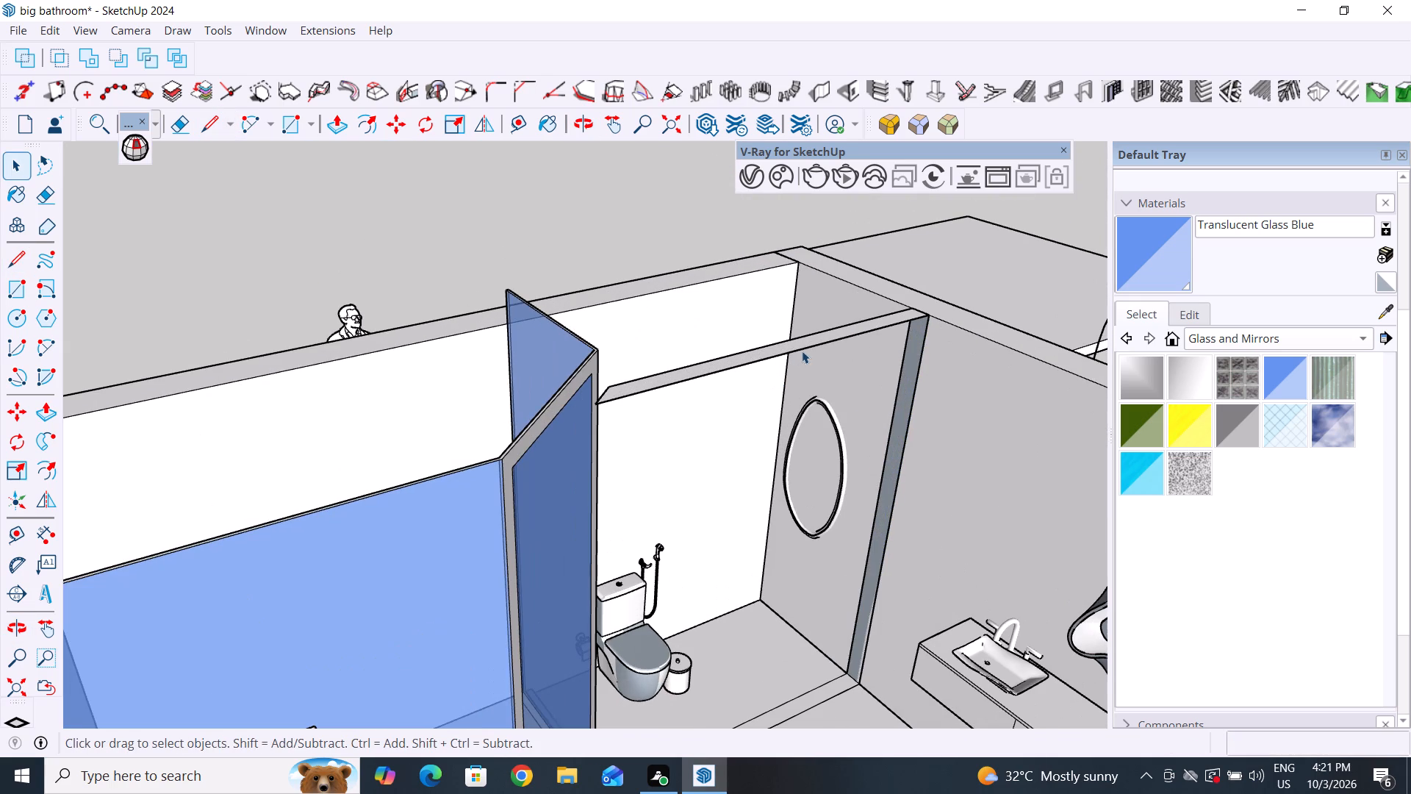
pyautogui.click(807, 341)
pyautogui.press('Delete')
# Delete the partition's remaining top edges, including the short one at the glass enclosure.
pyautogui.scroll(2, 807, 341)
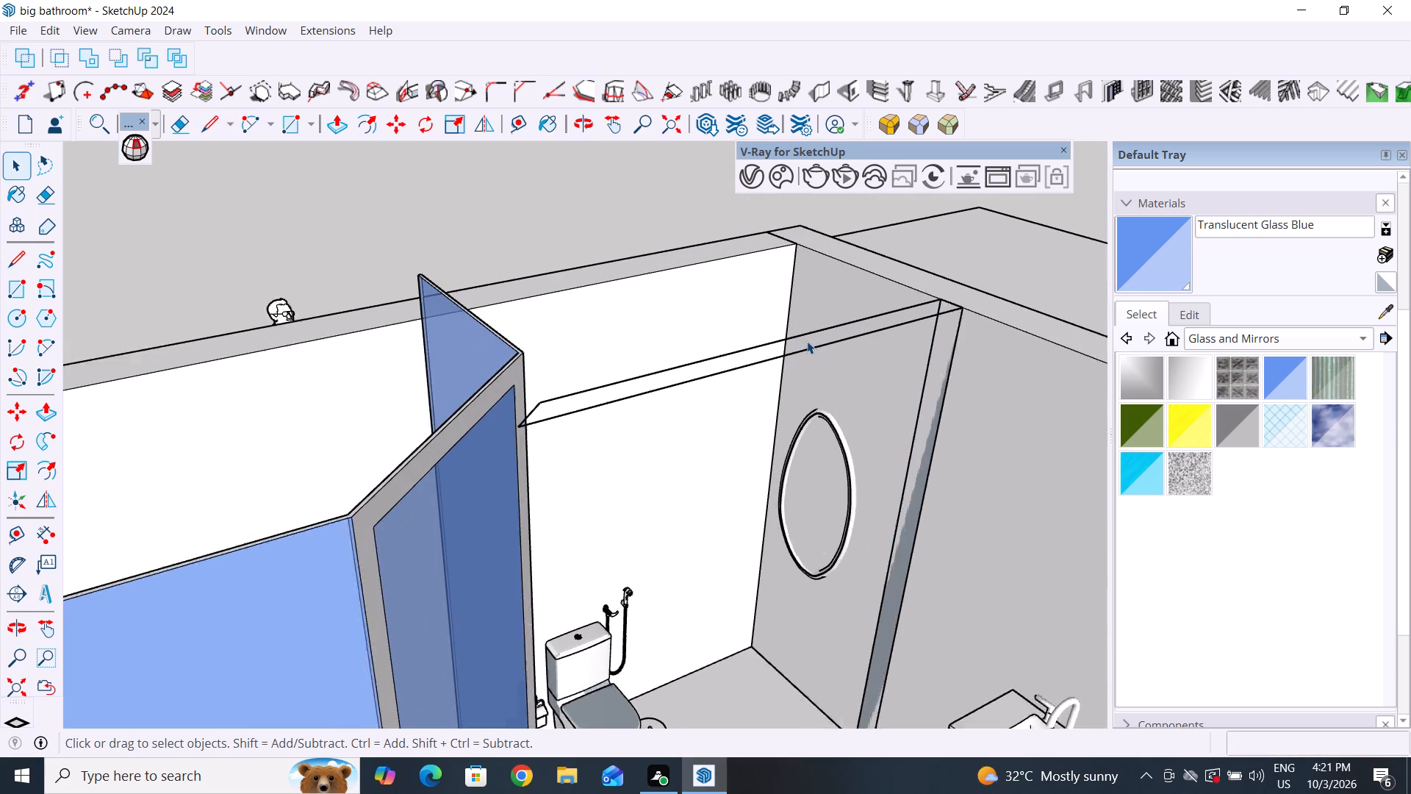
pyautogui.scroll(1, 807, 341)
pyautogui.moveTo(818, 361); pyautogui.dragTo(651, 185, button='middle')
pyautogui.moveTo(640, 162); pyautogui.dragTo(595, 200)
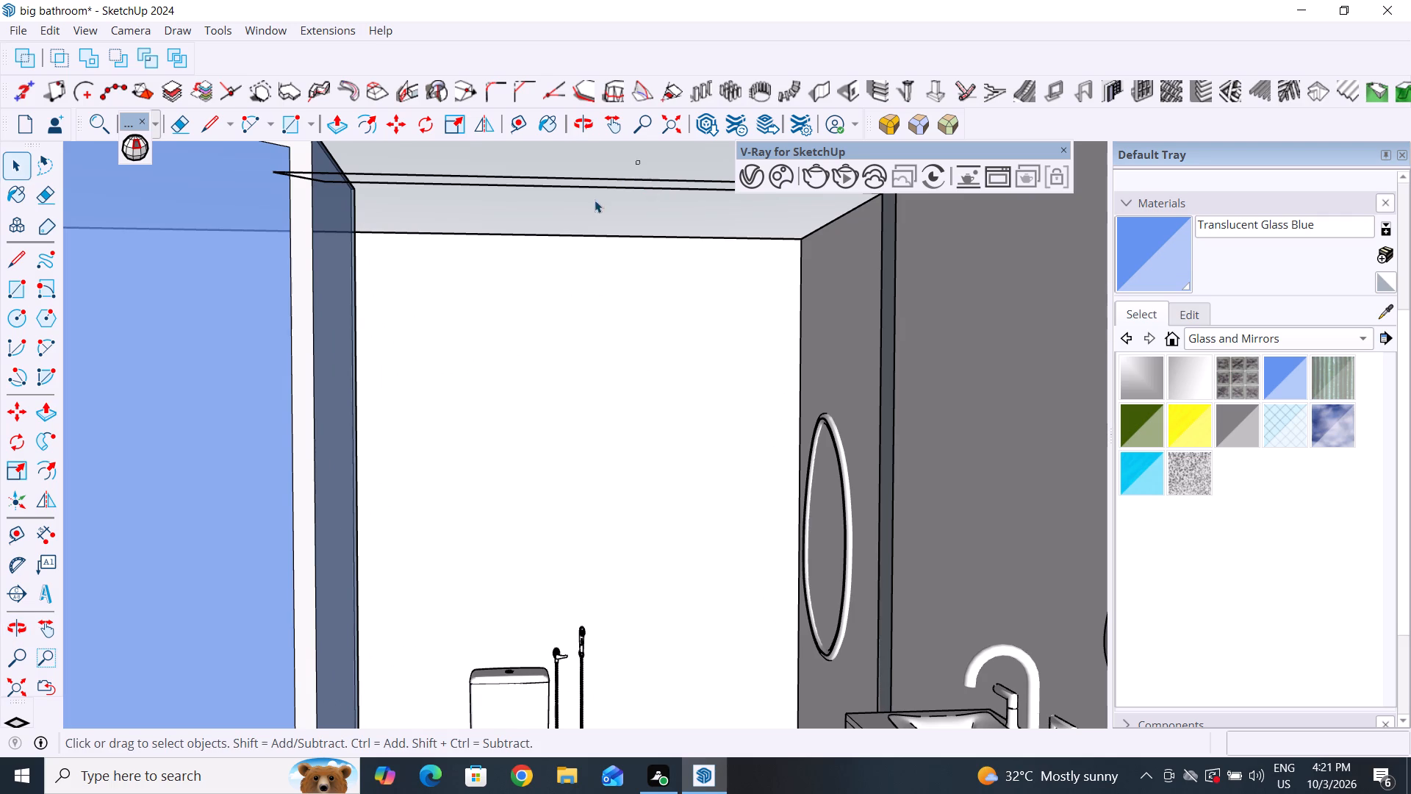
pyautogui.moveTo(595, 200); pyautogui.dragTo(573, 205)
pyautogui.press('Delete')
pyautogui.scroll(-2, 578, 207)
pyautogui.scroll(8, 402, 174)
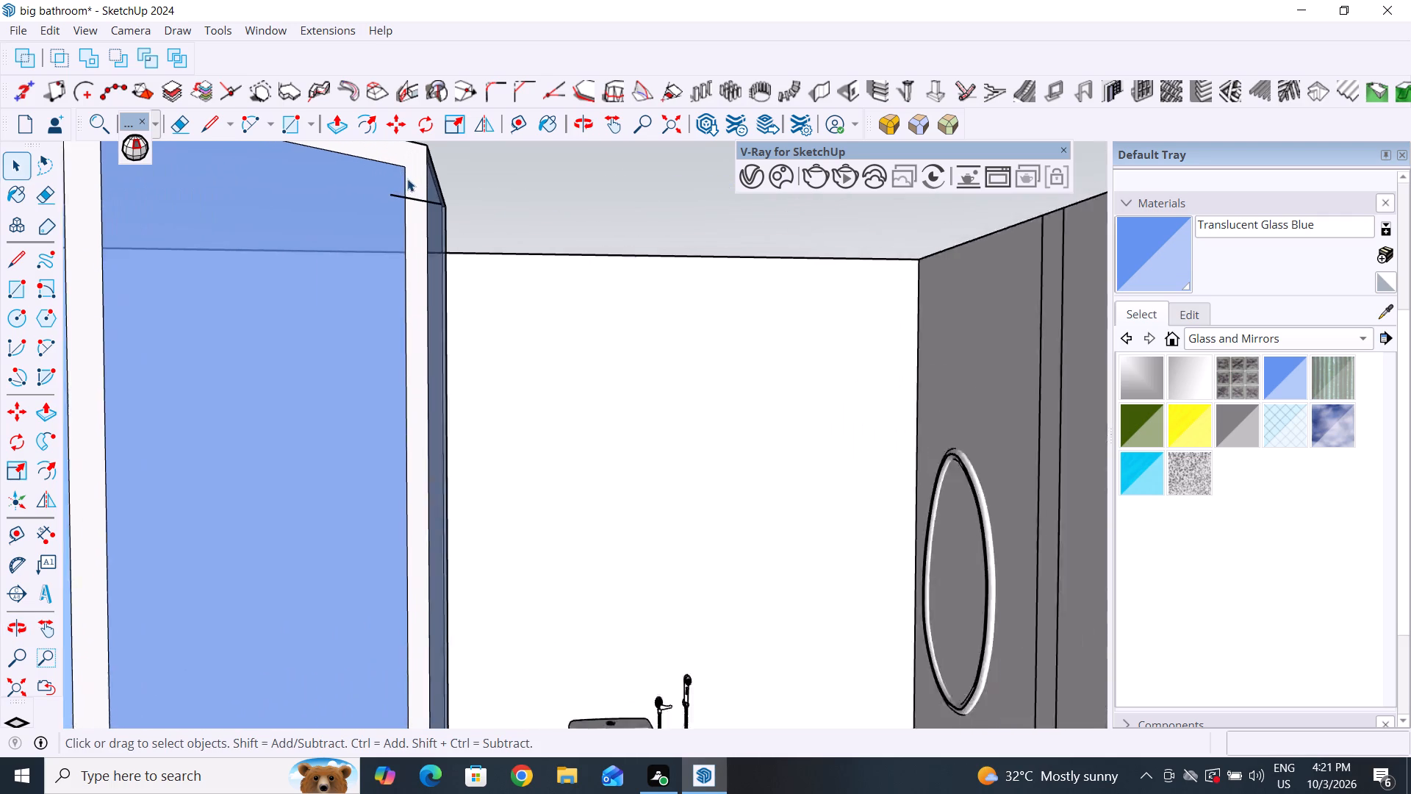
pyautogui.click(439, 207)
pyautogui.press('Delete')
pyautogui.scroll(-3, 467, 365)
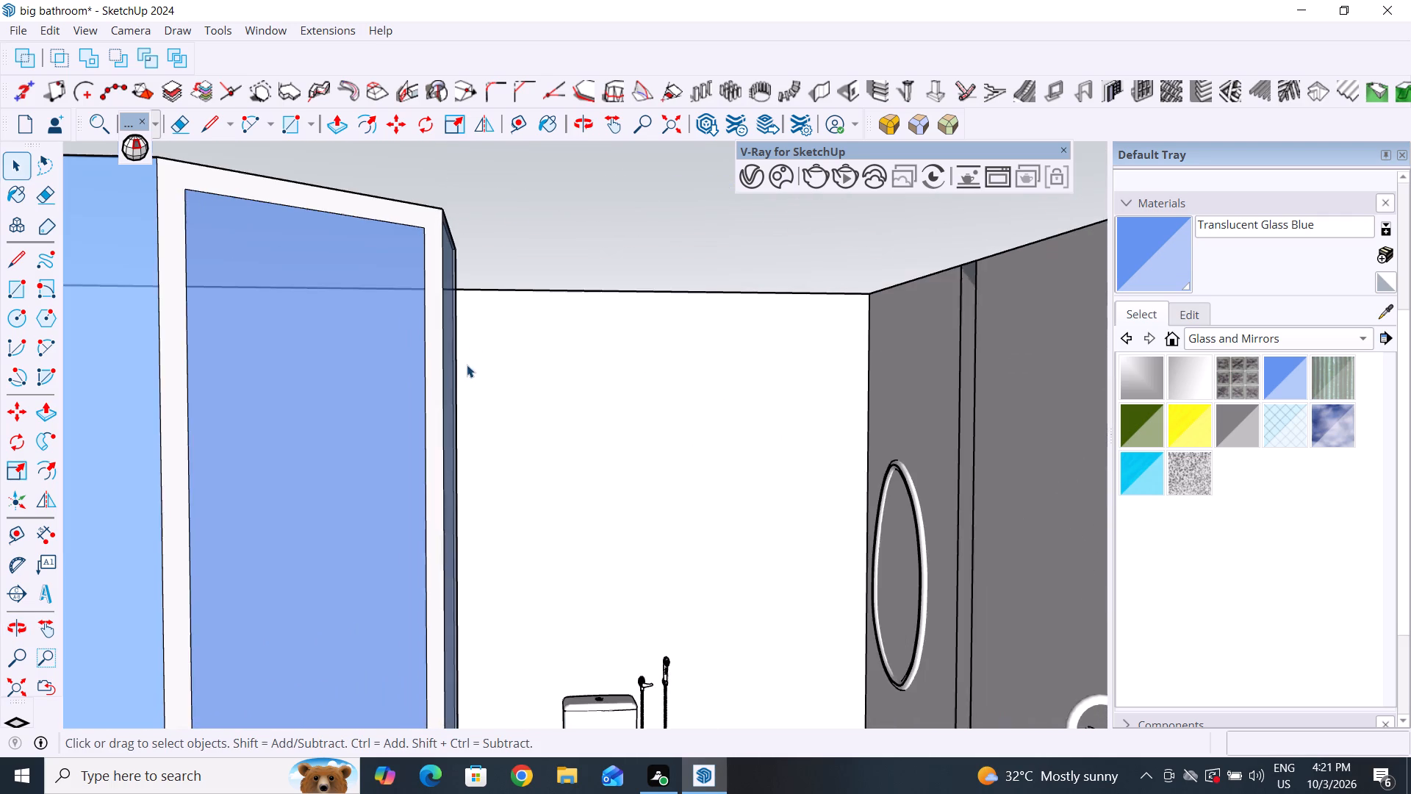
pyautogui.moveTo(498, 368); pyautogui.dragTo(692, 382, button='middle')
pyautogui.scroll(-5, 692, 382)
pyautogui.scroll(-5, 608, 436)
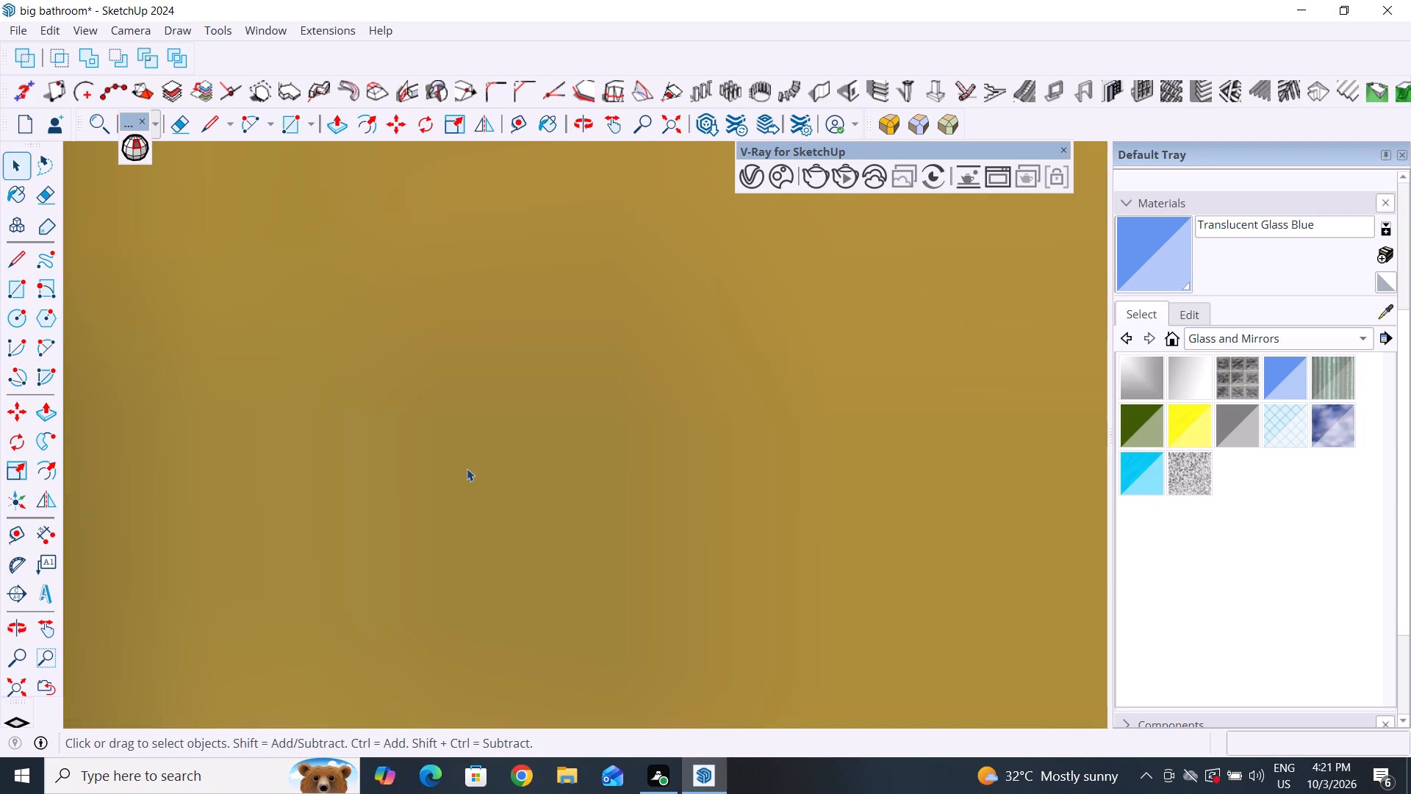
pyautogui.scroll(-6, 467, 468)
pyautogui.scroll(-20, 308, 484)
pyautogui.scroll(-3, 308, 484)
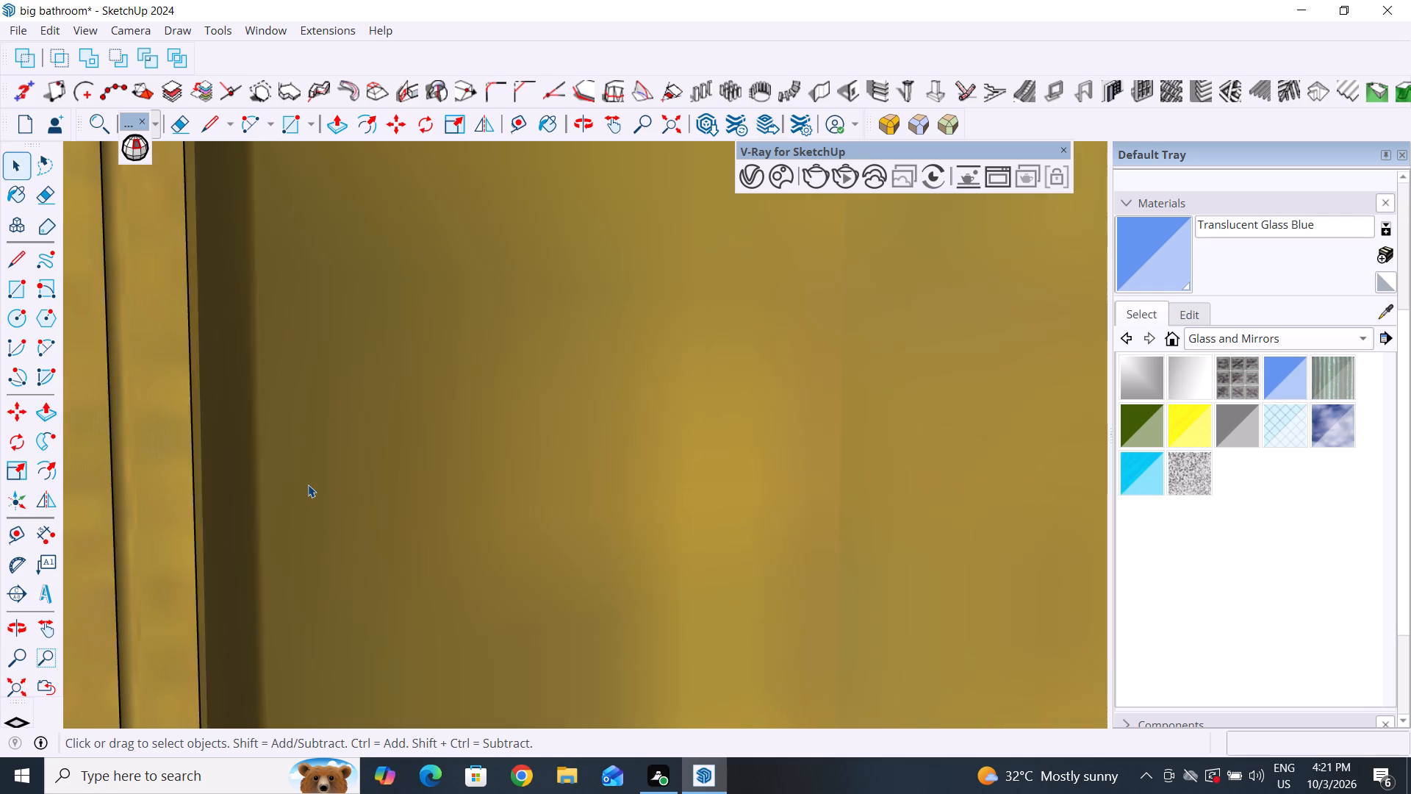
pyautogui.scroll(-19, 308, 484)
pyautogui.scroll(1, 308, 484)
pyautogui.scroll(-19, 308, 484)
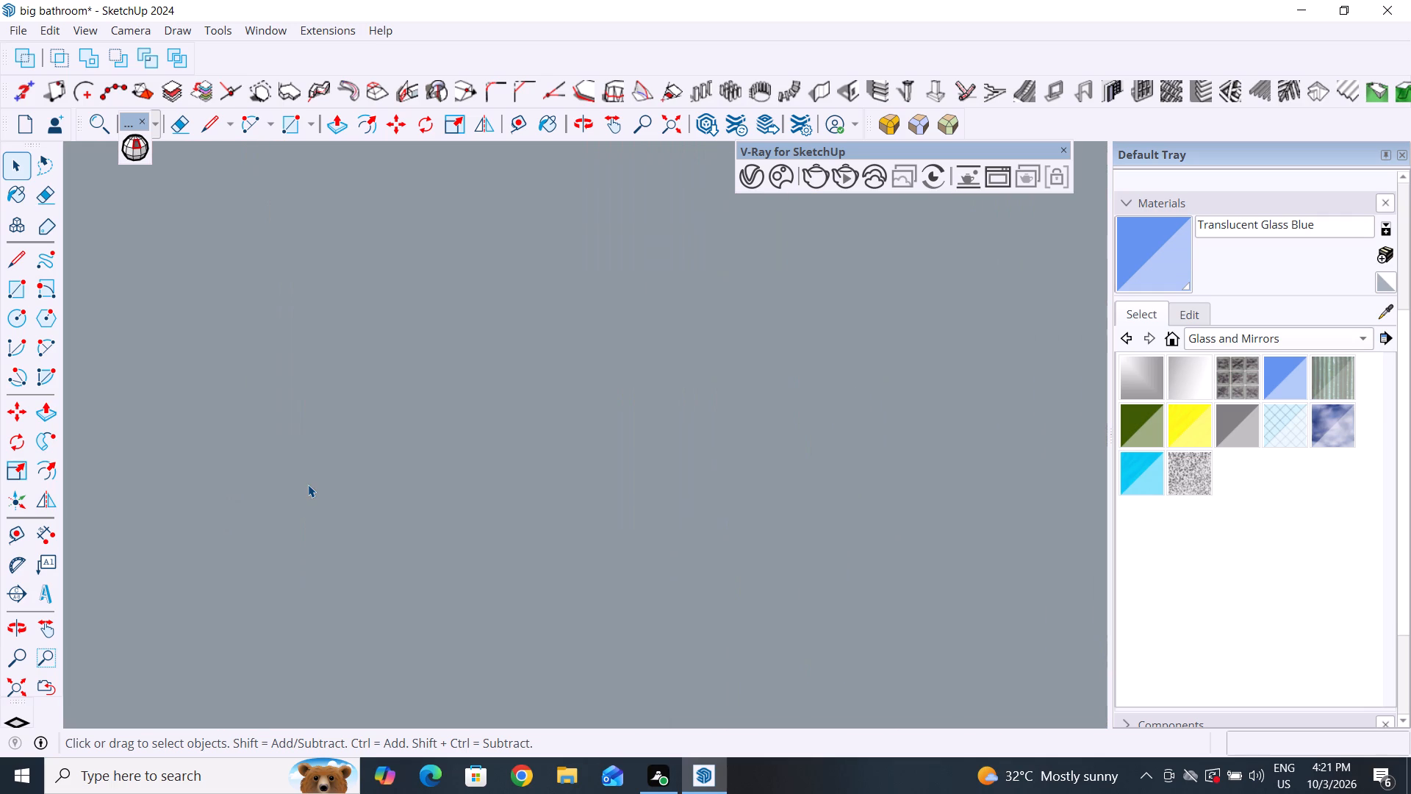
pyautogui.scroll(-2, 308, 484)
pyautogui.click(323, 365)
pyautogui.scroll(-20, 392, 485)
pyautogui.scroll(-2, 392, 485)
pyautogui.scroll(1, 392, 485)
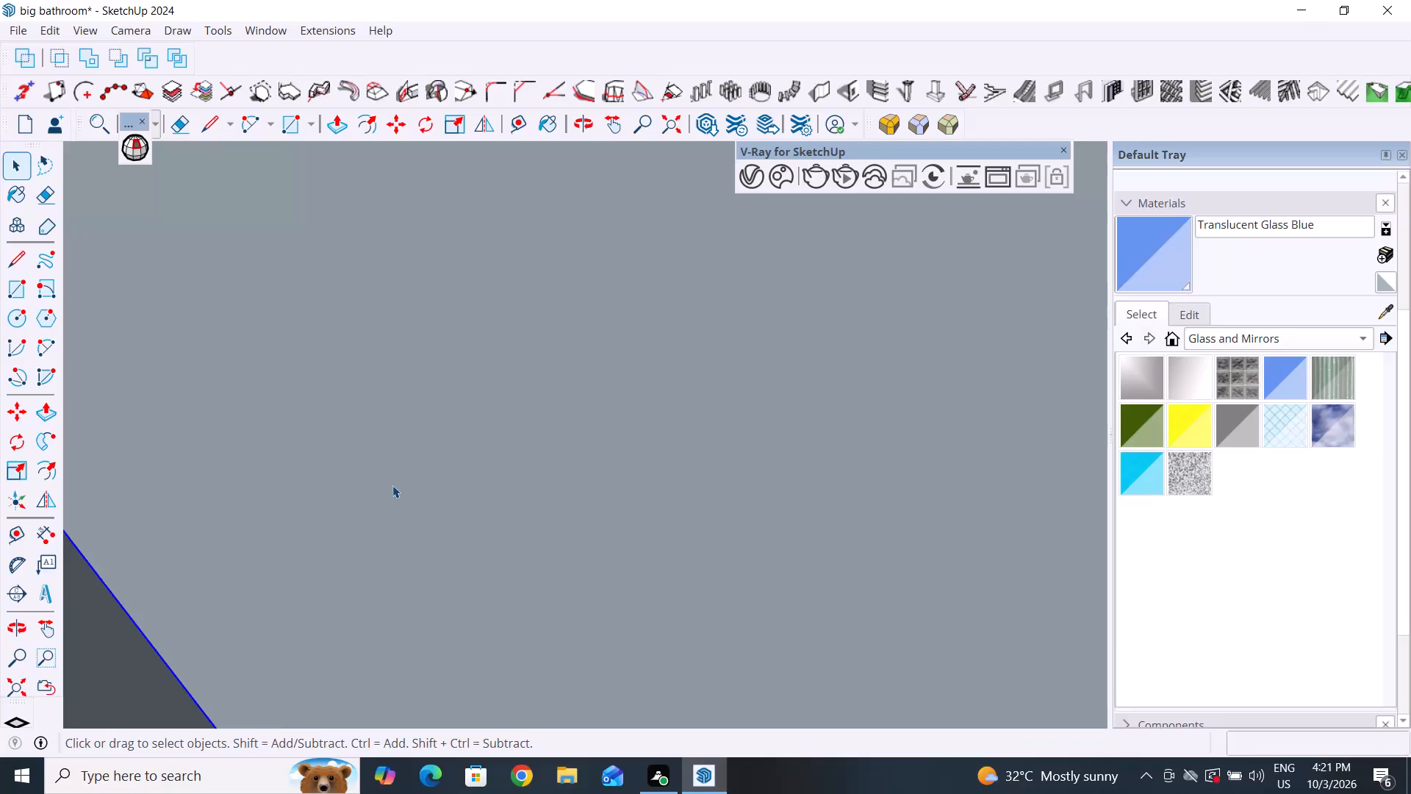
# Delete the toilet-side line of the old partition's footprint on the floor, running out from the vanity wall.
pyautogui.scroll(-16, 392, 485)
pyautogui.scroll(1, 392, 485)
pyautogui.scroll(-16, 392, 485)
pyautogui.scroll(-12, 392, 490)
pyautogui.moveTo(750, 465); pyautogui.dragTo(844, 660, button='middle')
pyautogui.scroll(9, 764, 606)
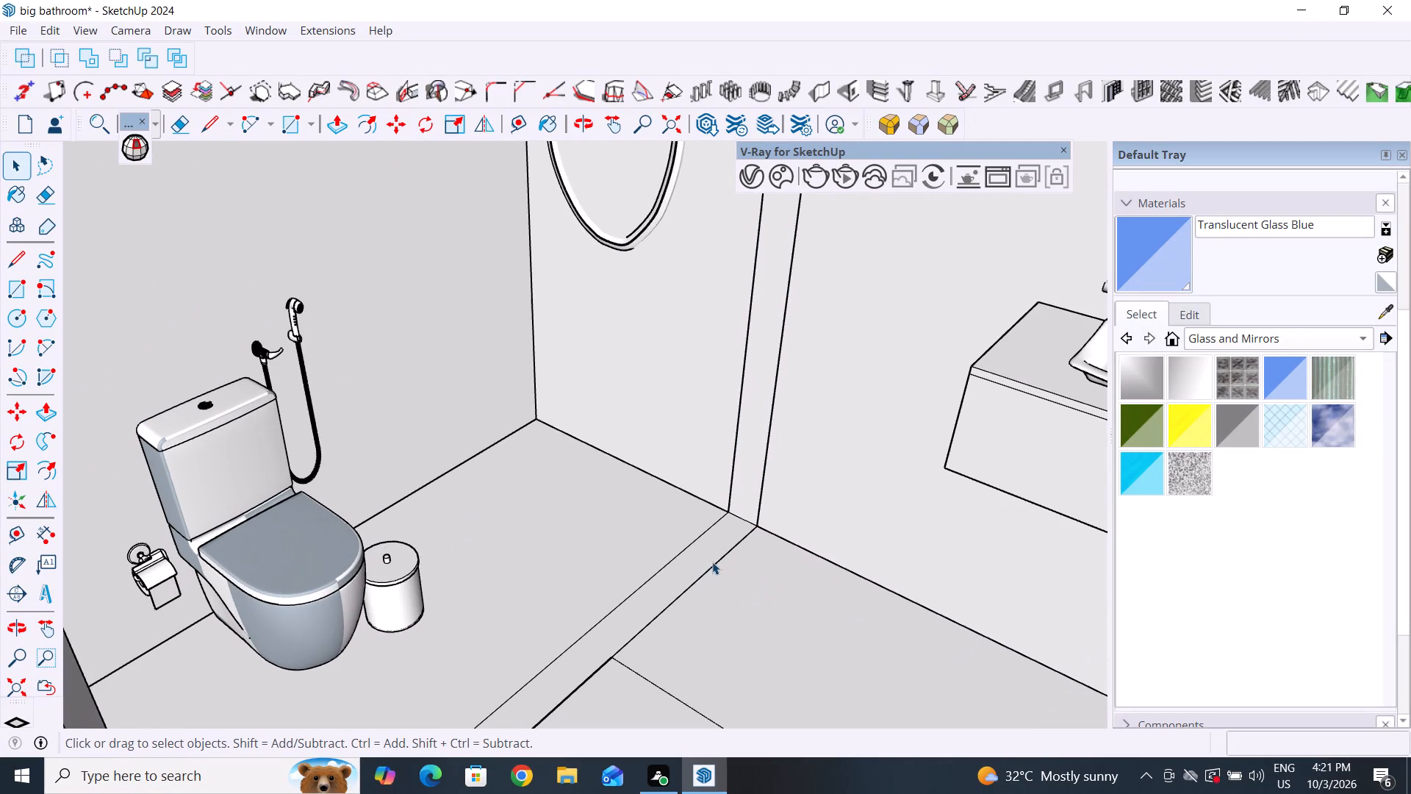
pyautogui.click(687, 541)
pyautogui.click(694, 545)
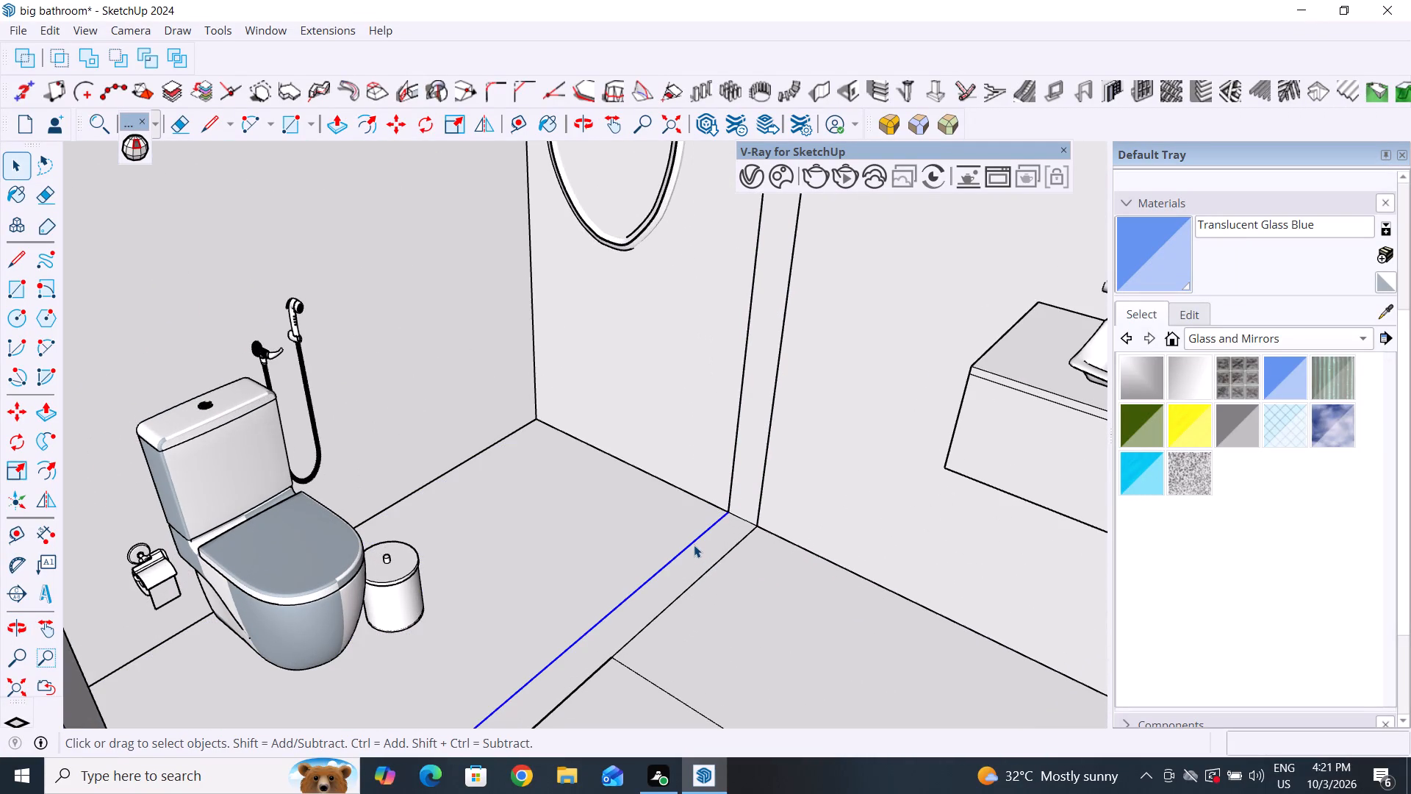
pyautogui.press('Delete')
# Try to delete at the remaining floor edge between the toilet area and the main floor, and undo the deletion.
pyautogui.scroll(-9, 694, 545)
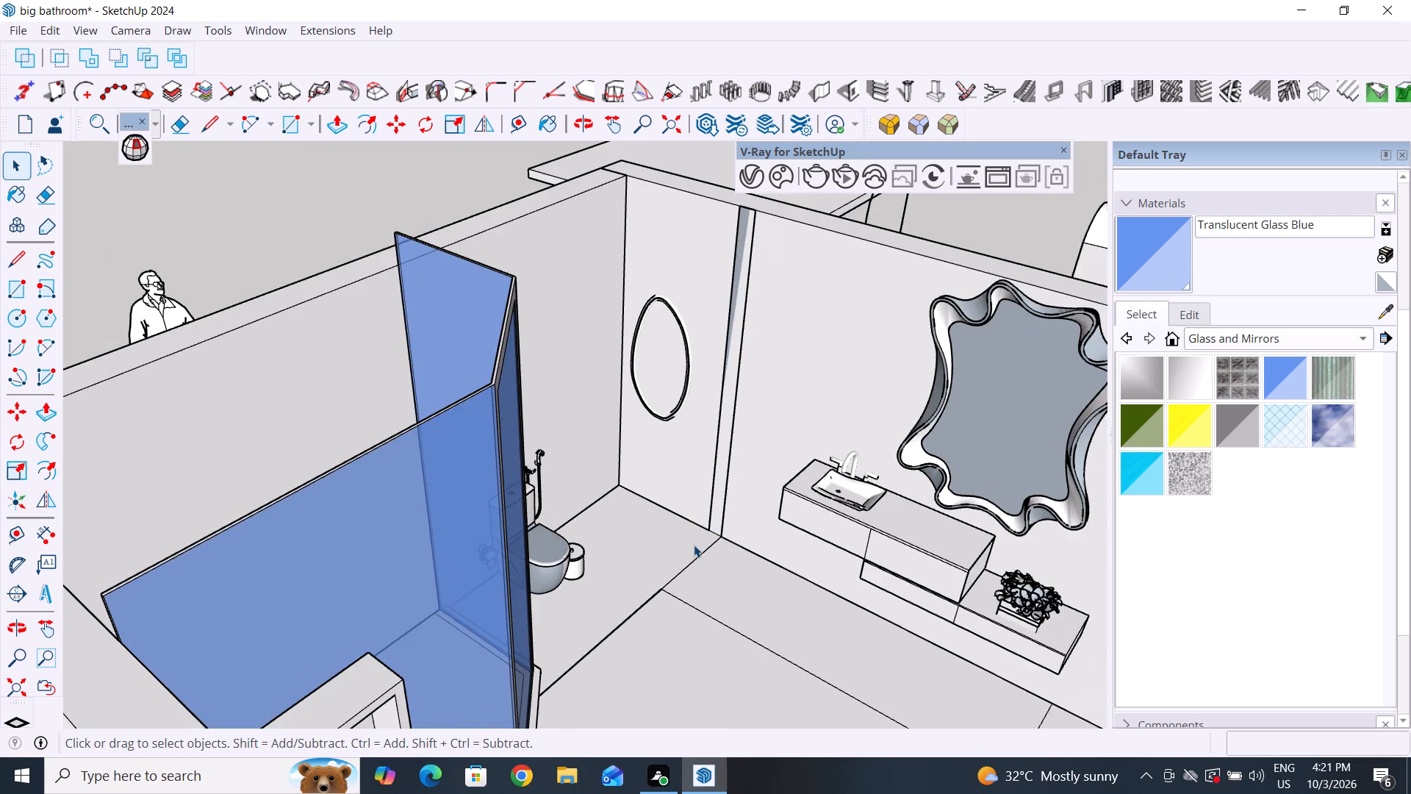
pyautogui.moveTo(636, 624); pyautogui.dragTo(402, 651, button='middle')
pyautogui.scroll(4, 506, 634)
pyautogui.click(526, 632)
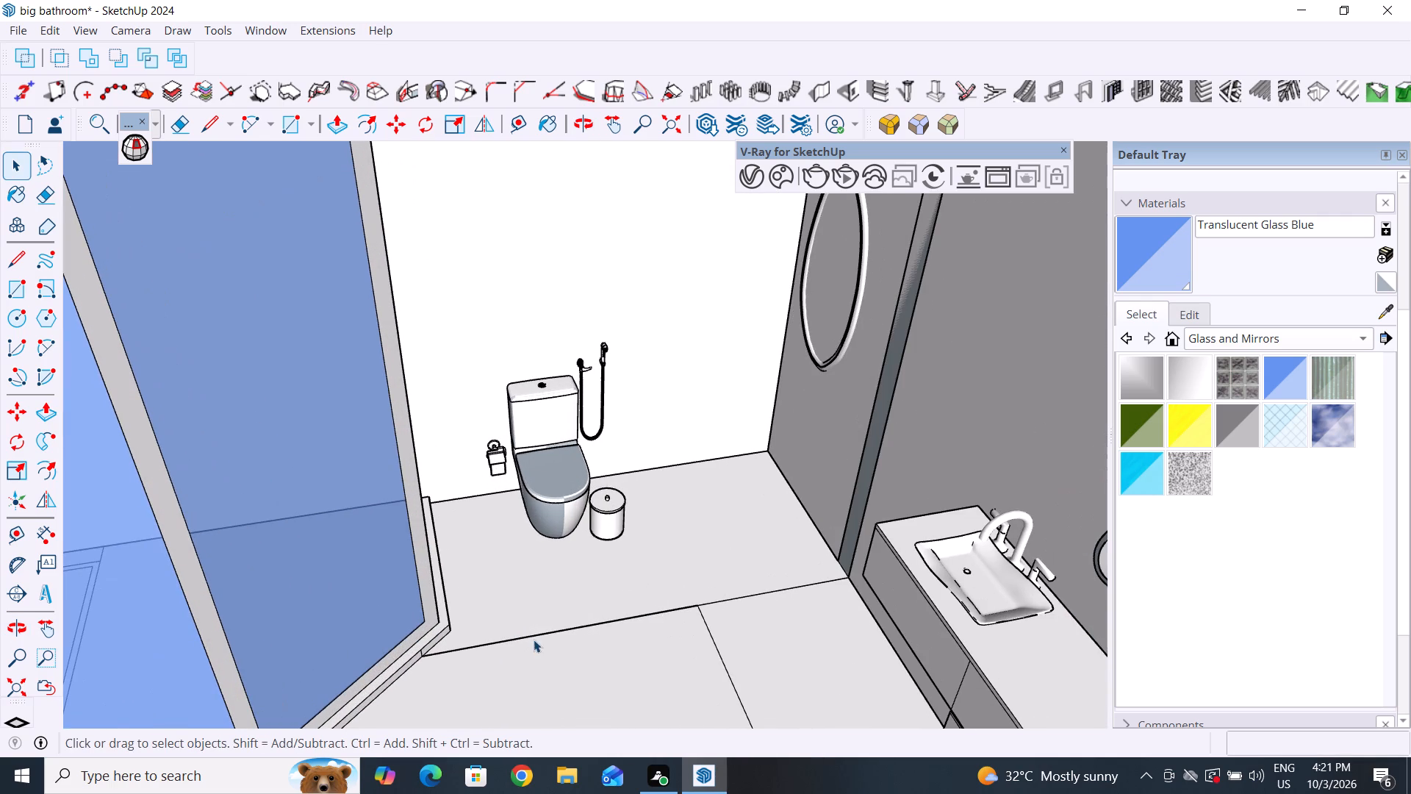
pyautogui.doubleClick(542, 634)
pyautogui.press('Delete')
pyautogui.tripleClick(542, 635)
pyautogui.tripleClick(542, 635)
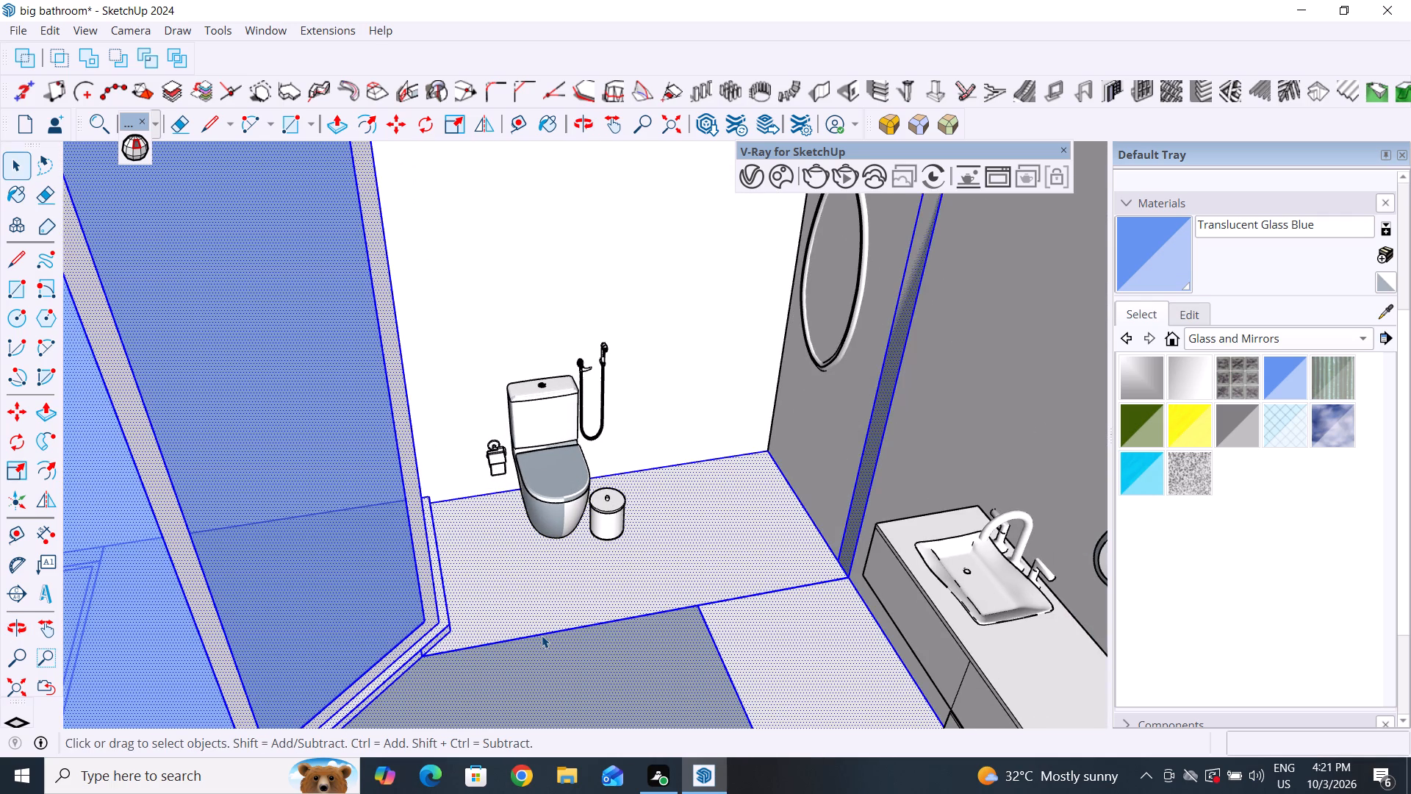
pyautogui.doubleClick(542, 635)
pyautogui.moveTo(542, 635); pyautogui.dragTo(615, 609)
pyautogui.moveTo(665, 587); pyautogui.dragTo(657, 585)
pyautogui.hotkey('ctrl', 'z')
# Delete the narrow vertical strip the partition left on the wall between the oval mirror and the vanity.
pyautogui.scroll(-6, 638, 573)
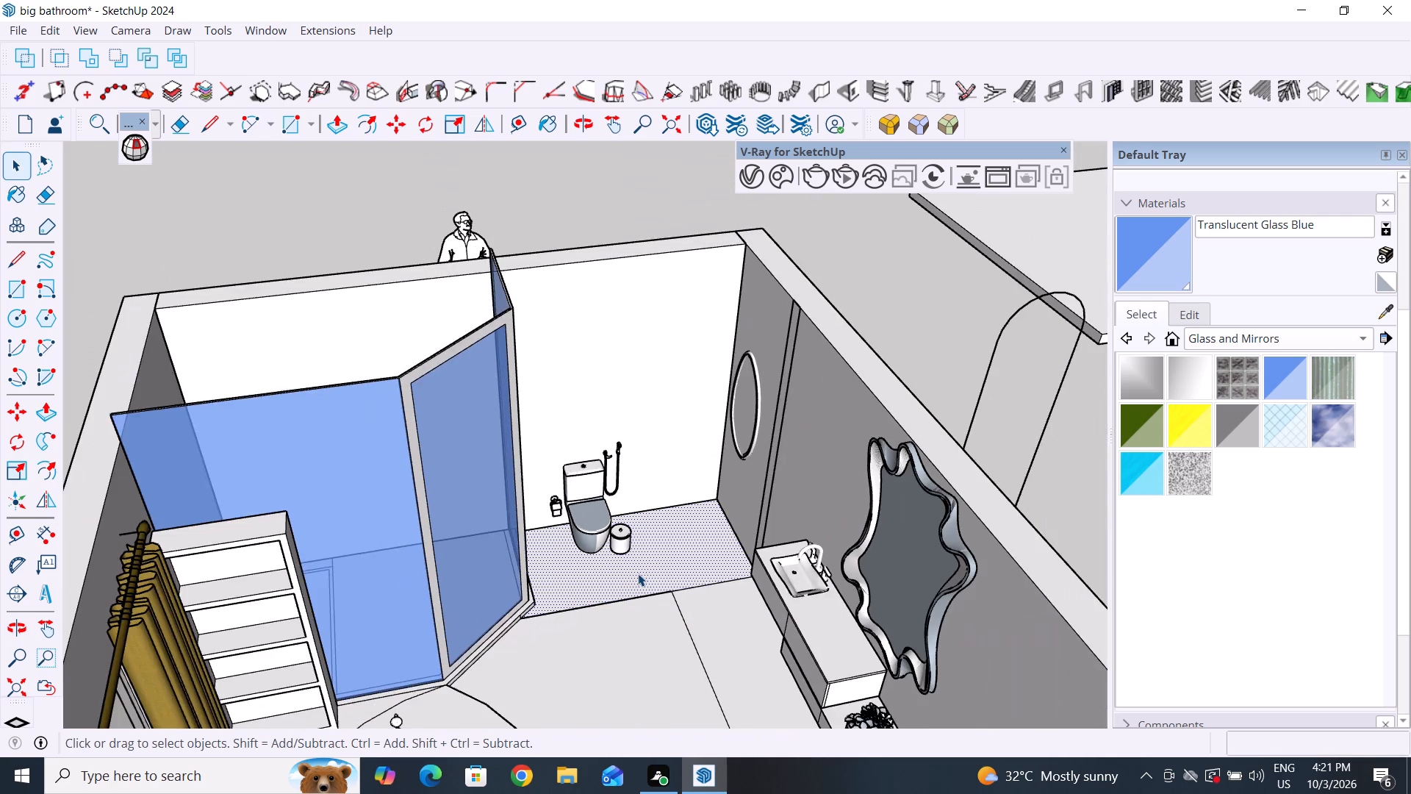
pyautogui.moveTo(764, 548); pyautogui.dragTo(855, 520, button='middle')
pyautogui.scroll(8, 713, 444)
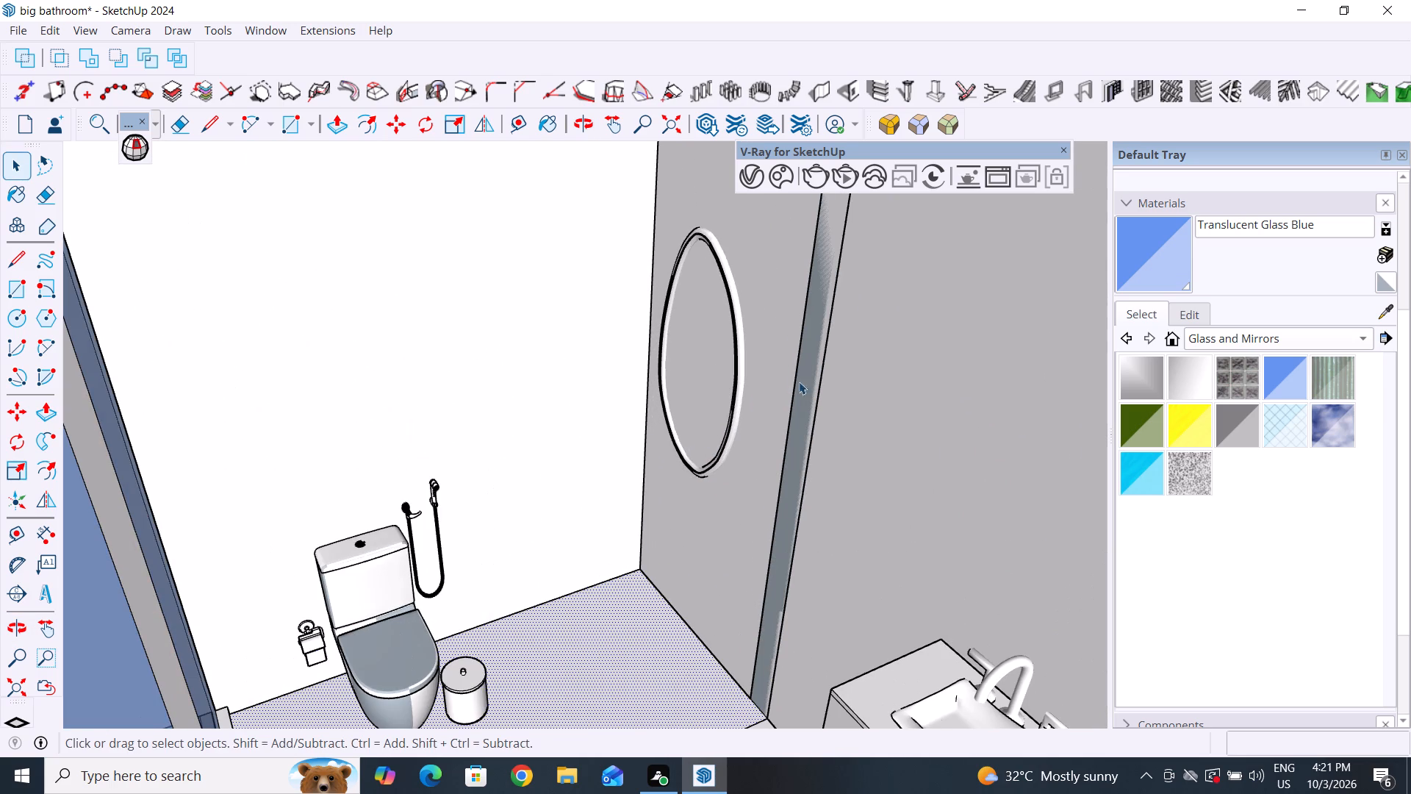
pyautogui.click(797, 382)
pyautogui.press('Delete')
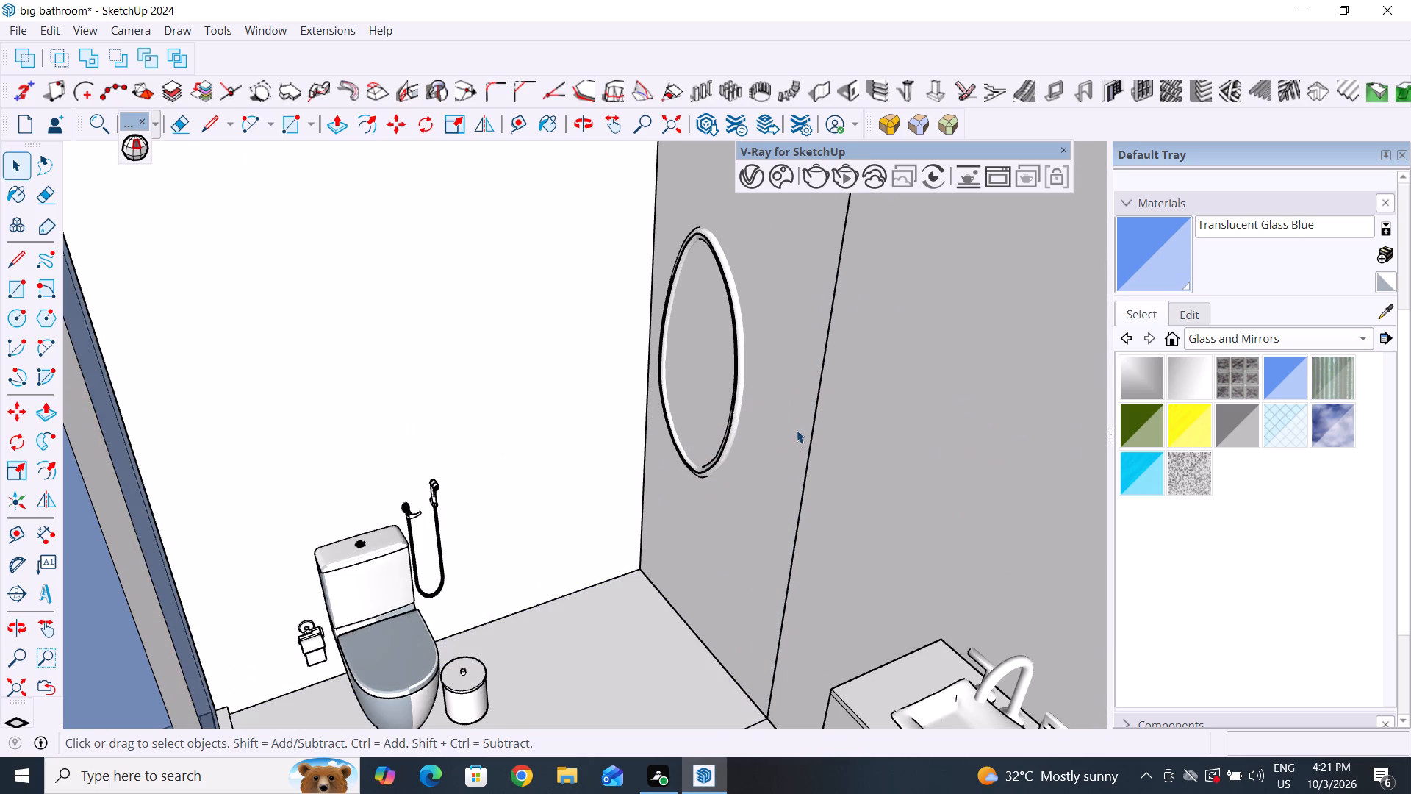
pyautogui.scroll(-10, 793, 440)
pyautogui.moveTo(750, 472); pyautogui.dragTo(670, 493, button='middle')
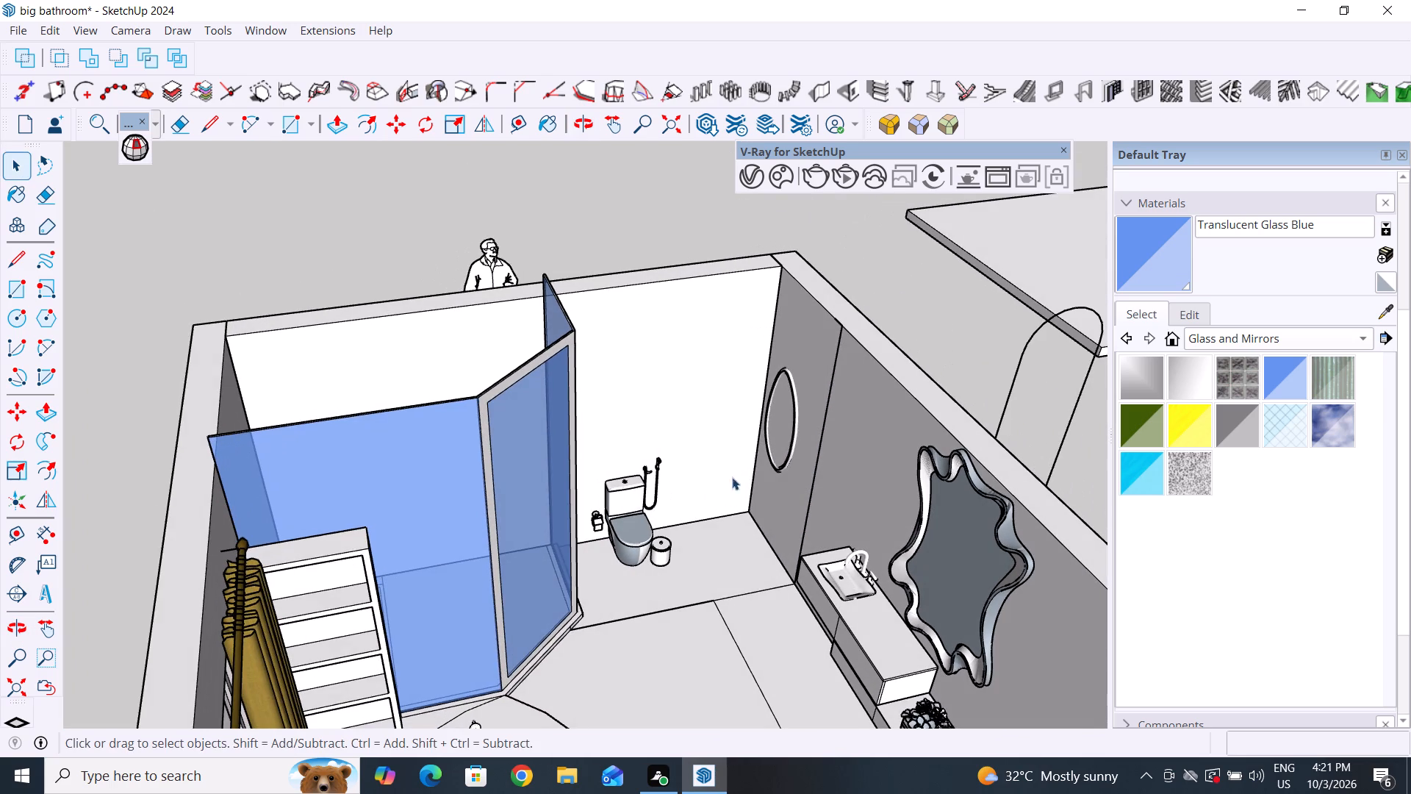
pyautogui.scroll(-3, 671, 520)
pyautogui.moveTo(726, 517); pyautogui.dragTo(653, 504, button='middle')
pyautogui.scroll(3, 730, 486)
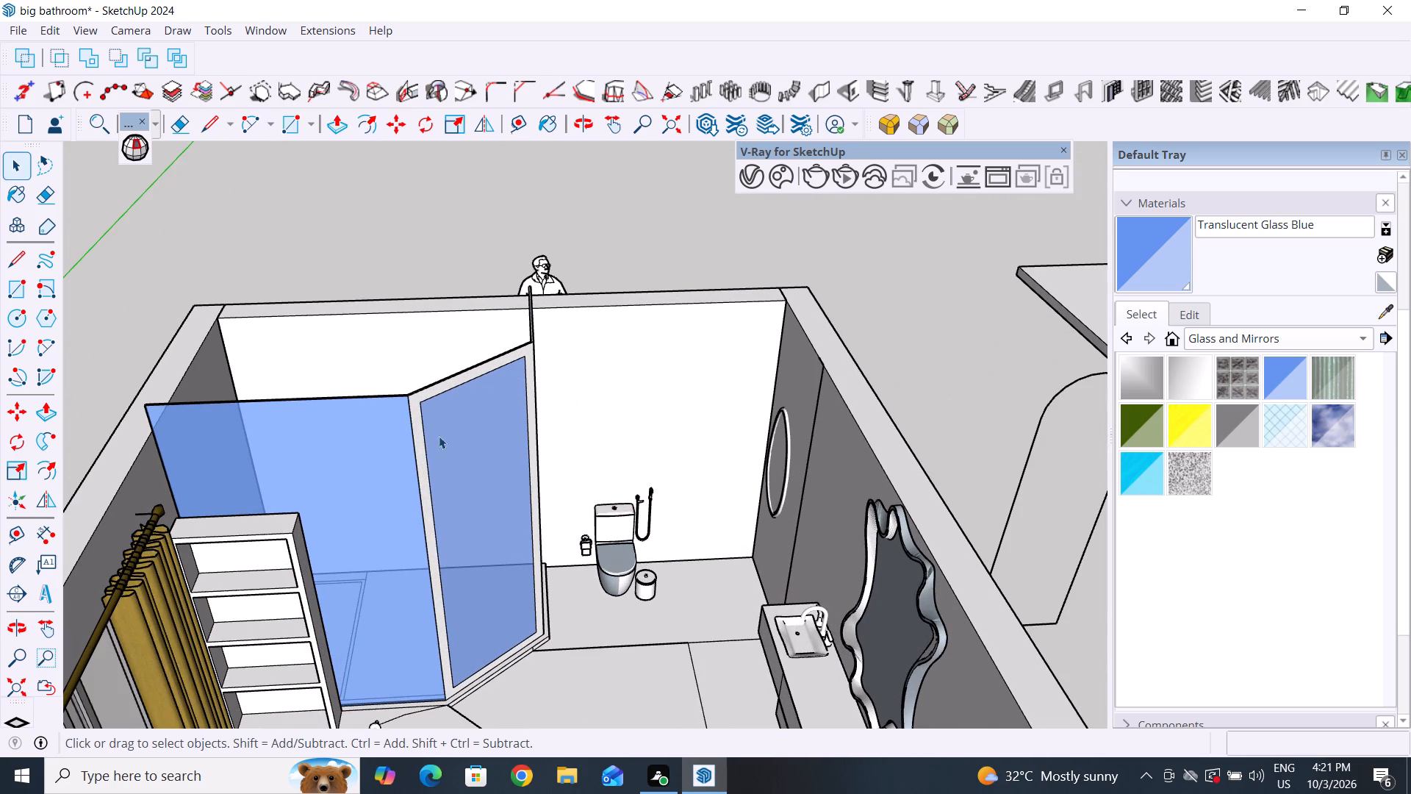
# Open 3D Warehouse and search its models for "bathroom cubord" in place of "curtain".
pyautogui.click(255, 28)
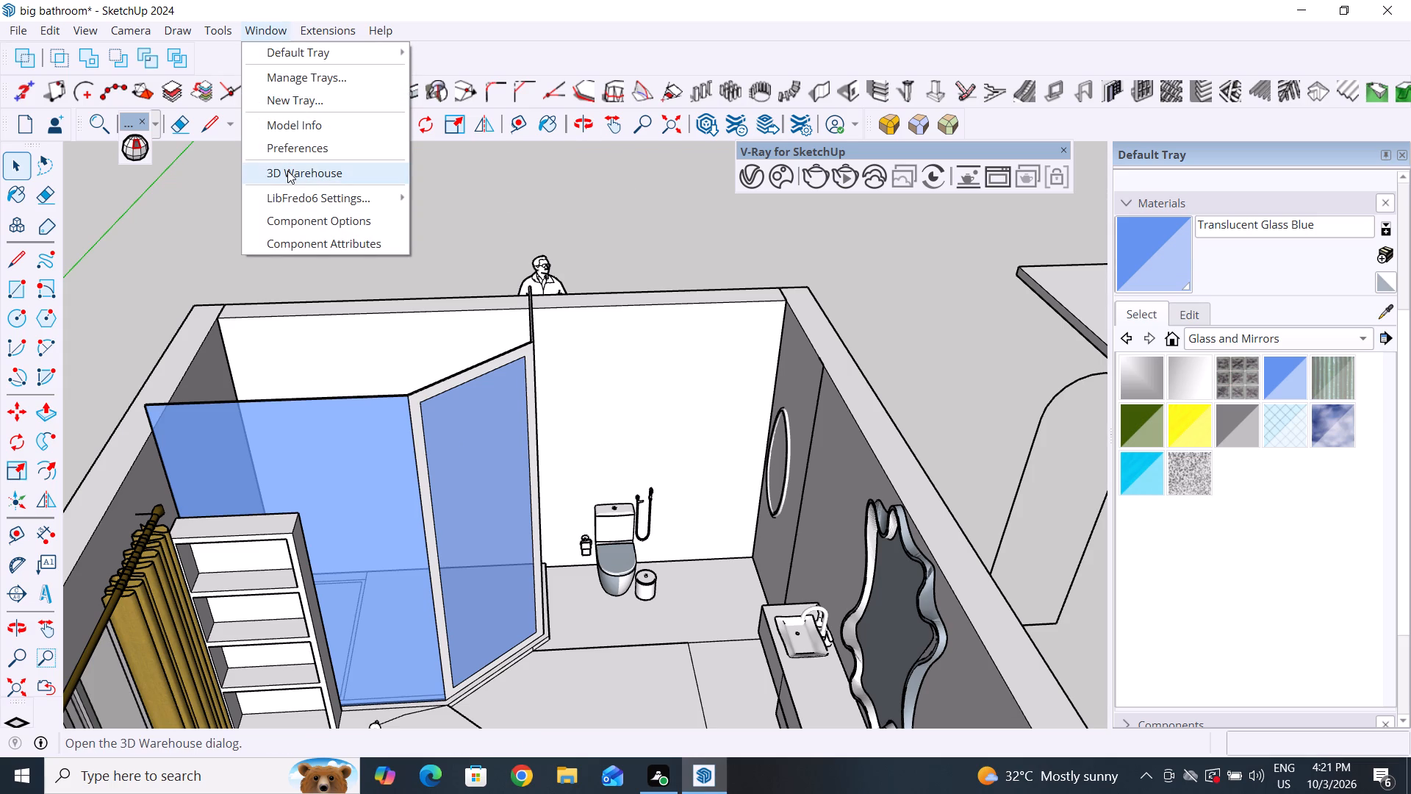
pyautogui.click(309, 179)
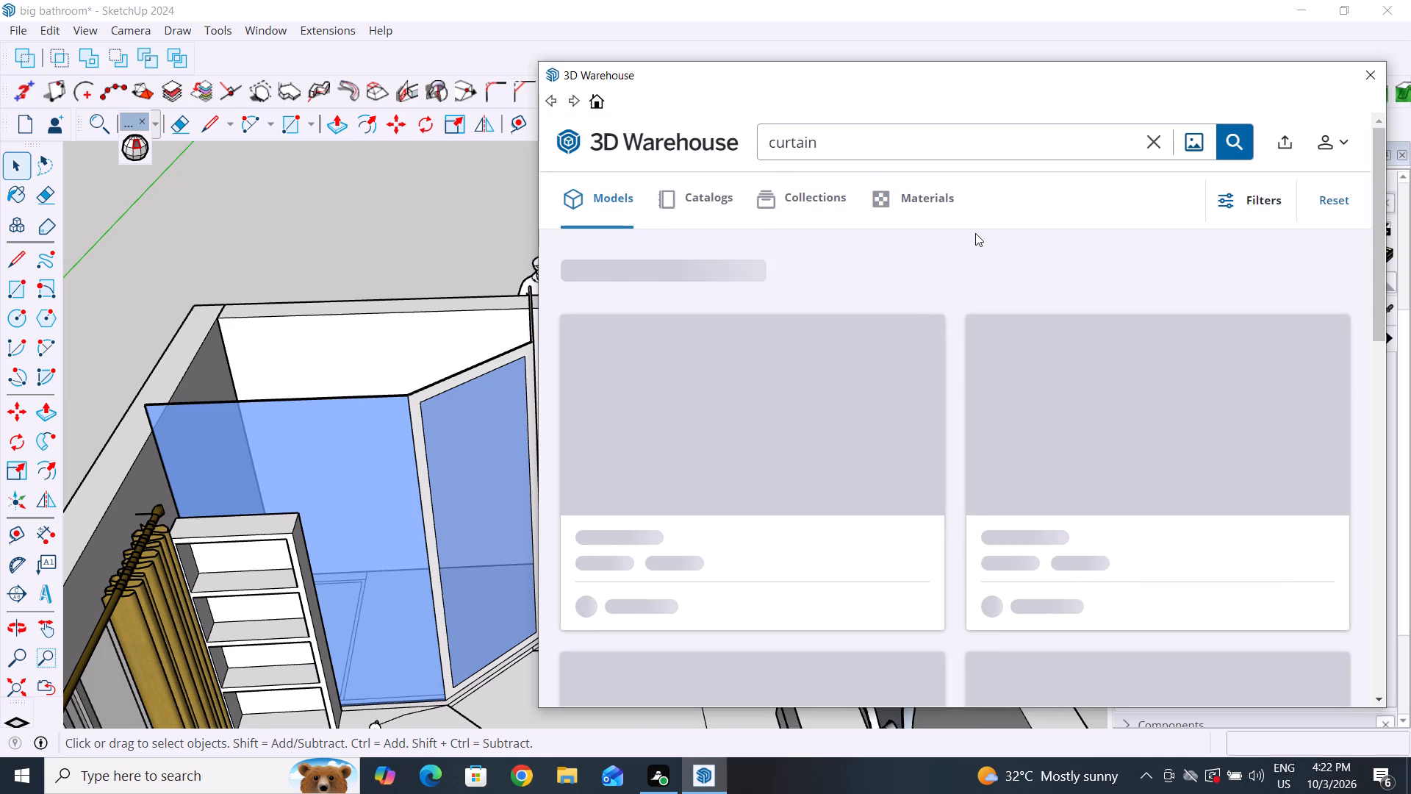
pyautogui.moveTo(1137, 84); pyautogui.dragTo(907, 71)
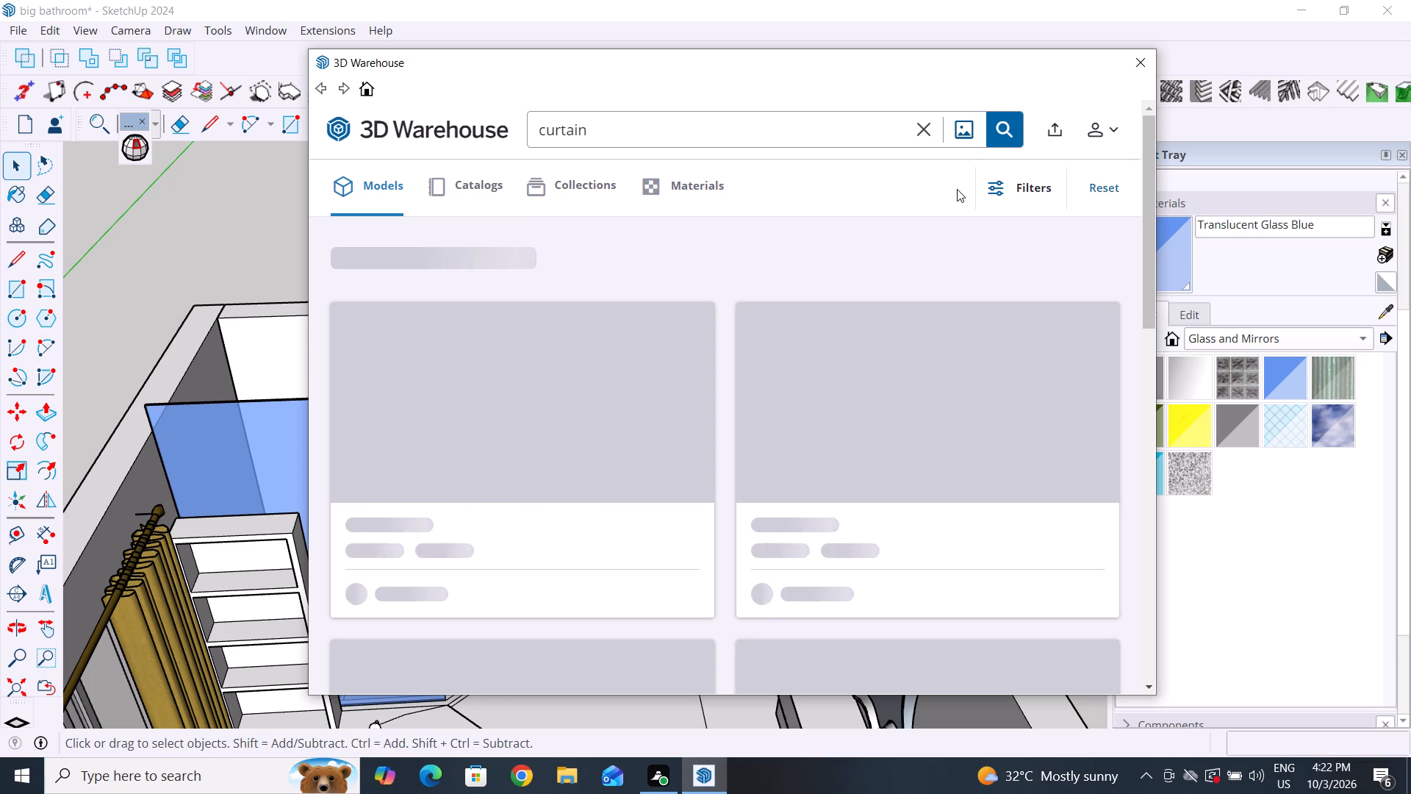
pyautogui.click(927, 132)
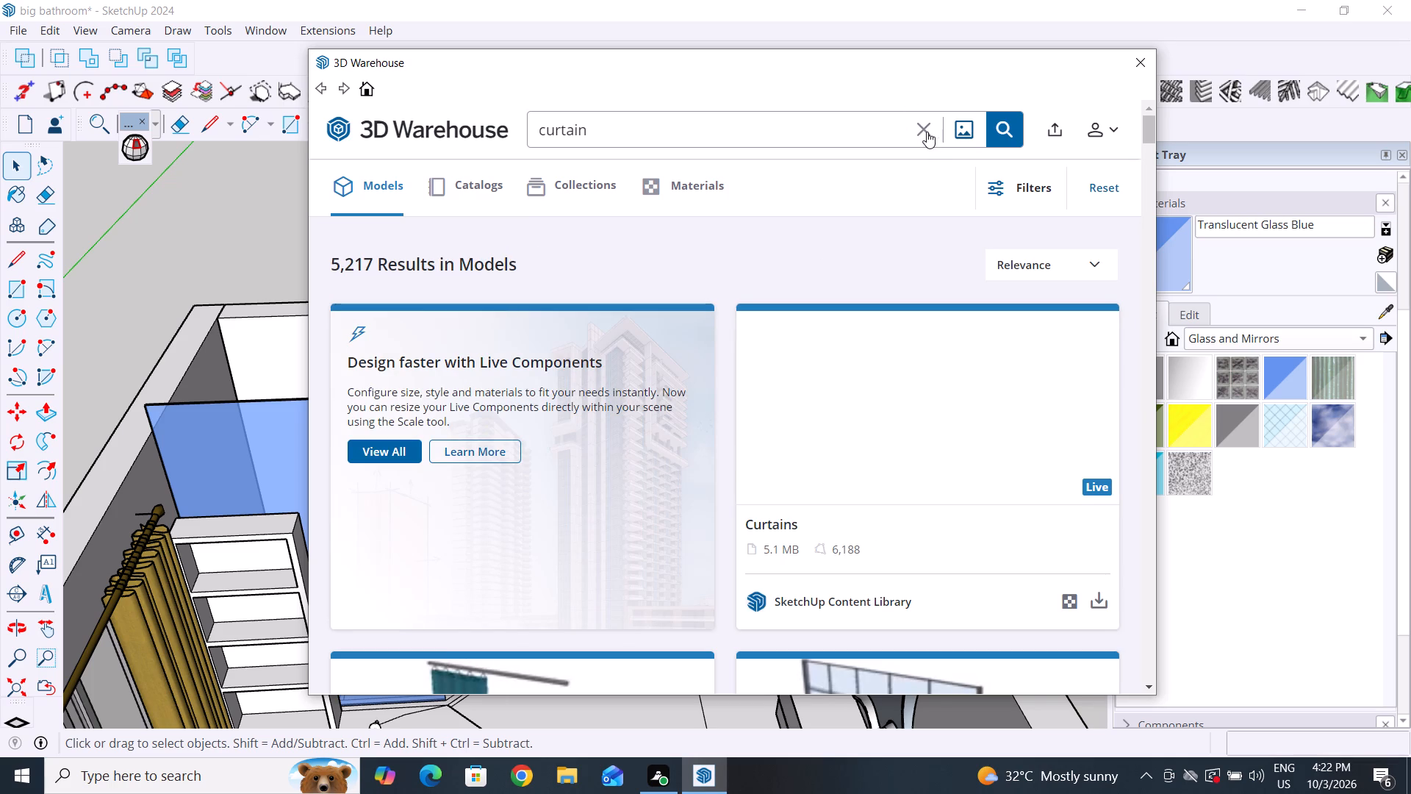
pyautogui.scroll(-6, 817, 242)
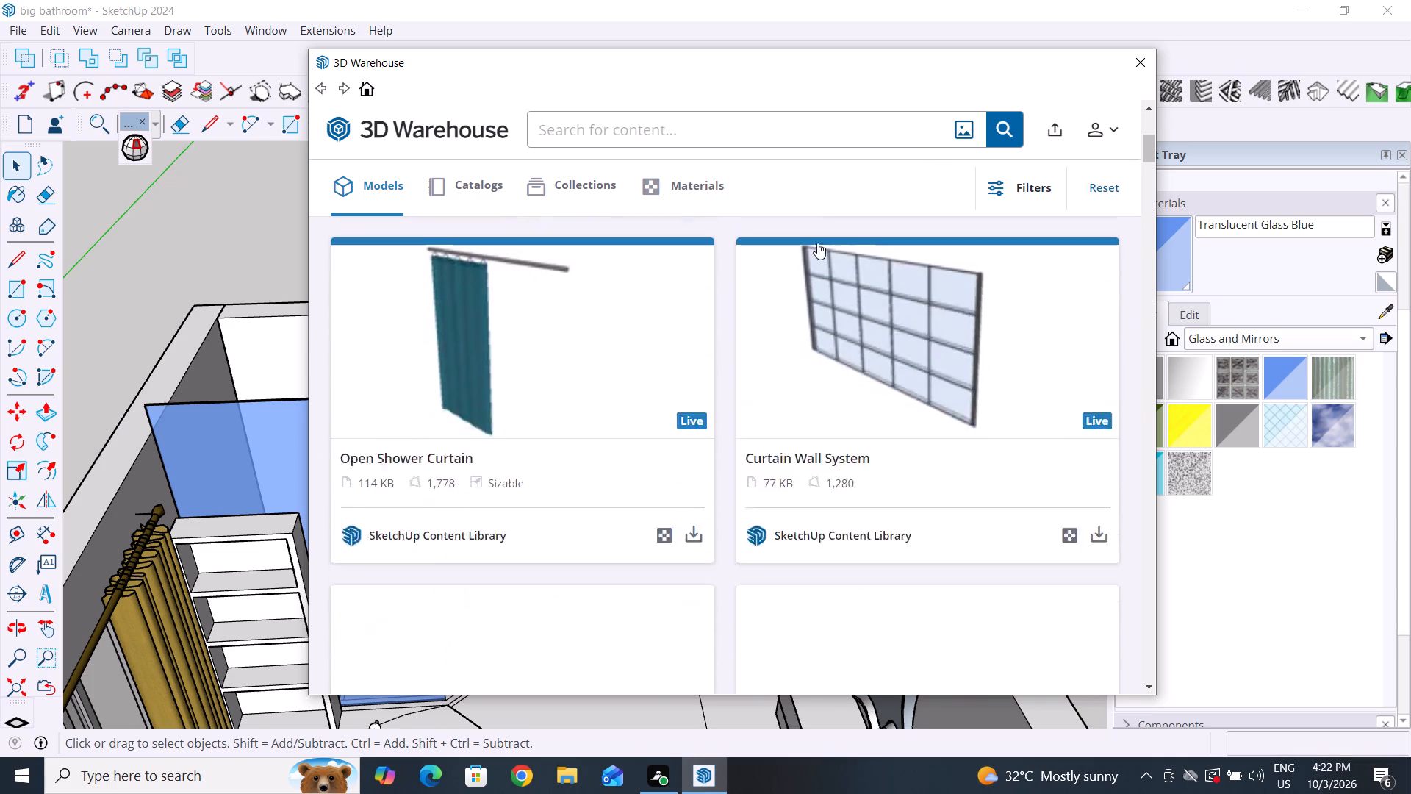
pyautogui.scroll(4, 836, 390)
pyautogui.click(852, 126)
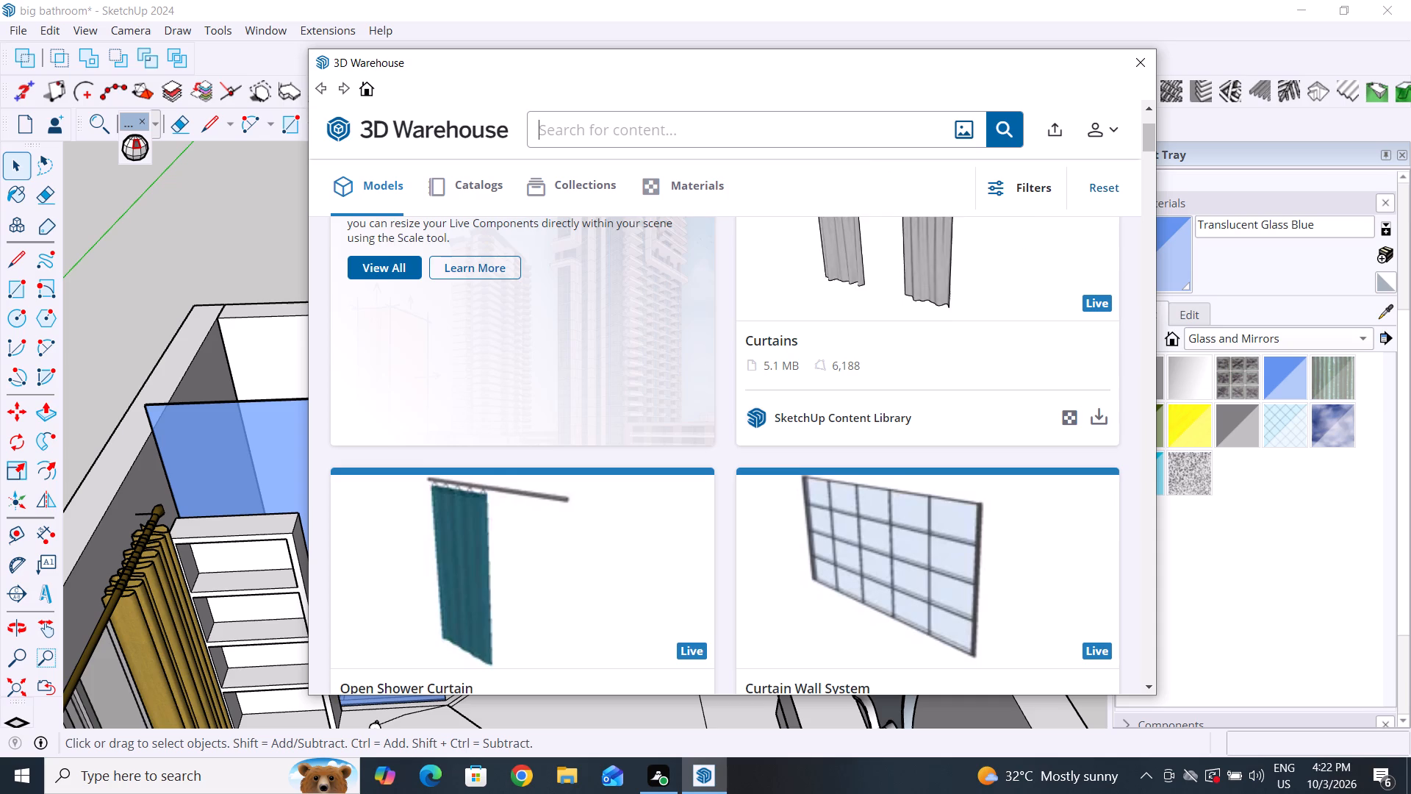
pyautogui.scroll(7, 852, 126)
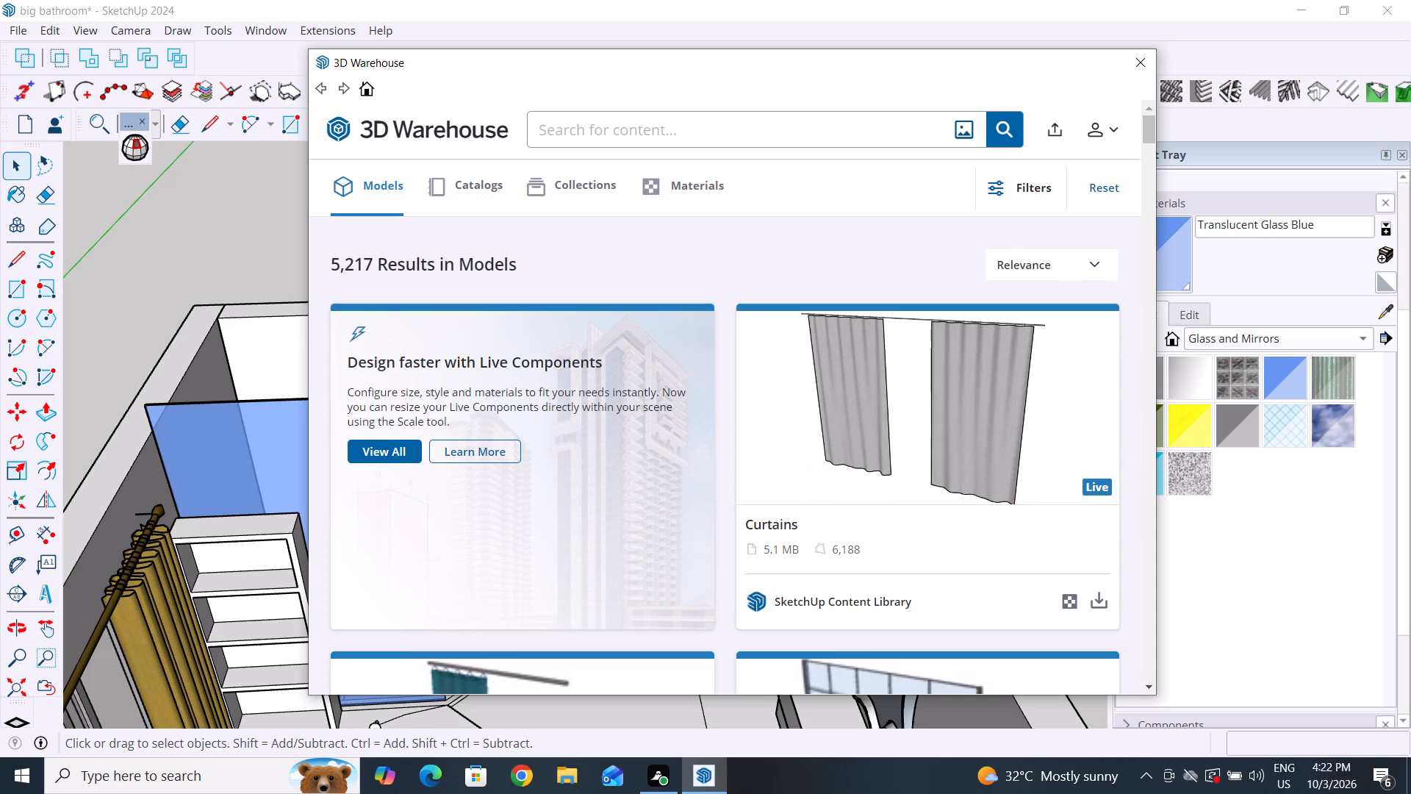
pyautogui.write('bathroom')
pyautogui.press('space')
pyautogui.write('cubord')
pyautogui.press('Return')
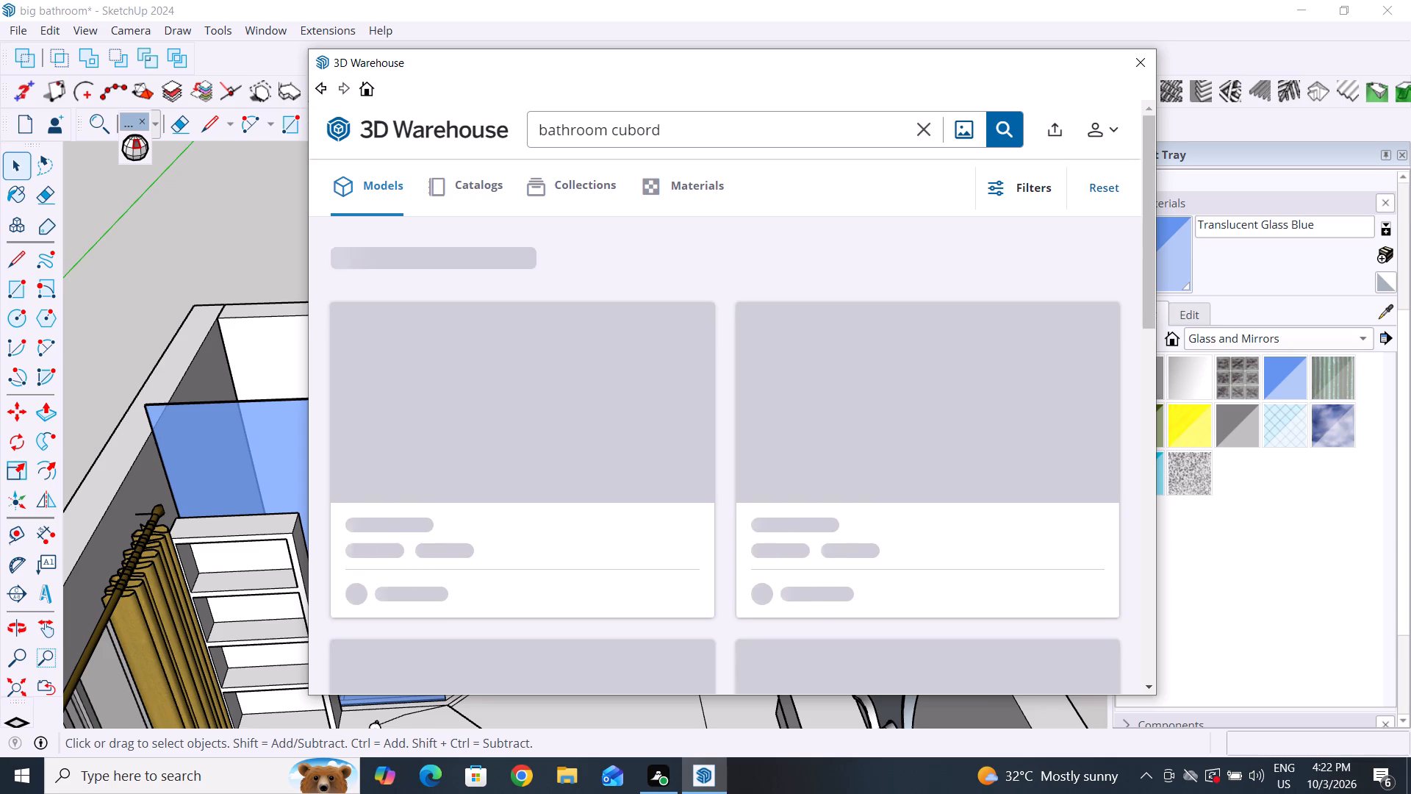
pyautogui.scroll(-5, 502, 580)
pyautogui.scroll(4, 509, 579)
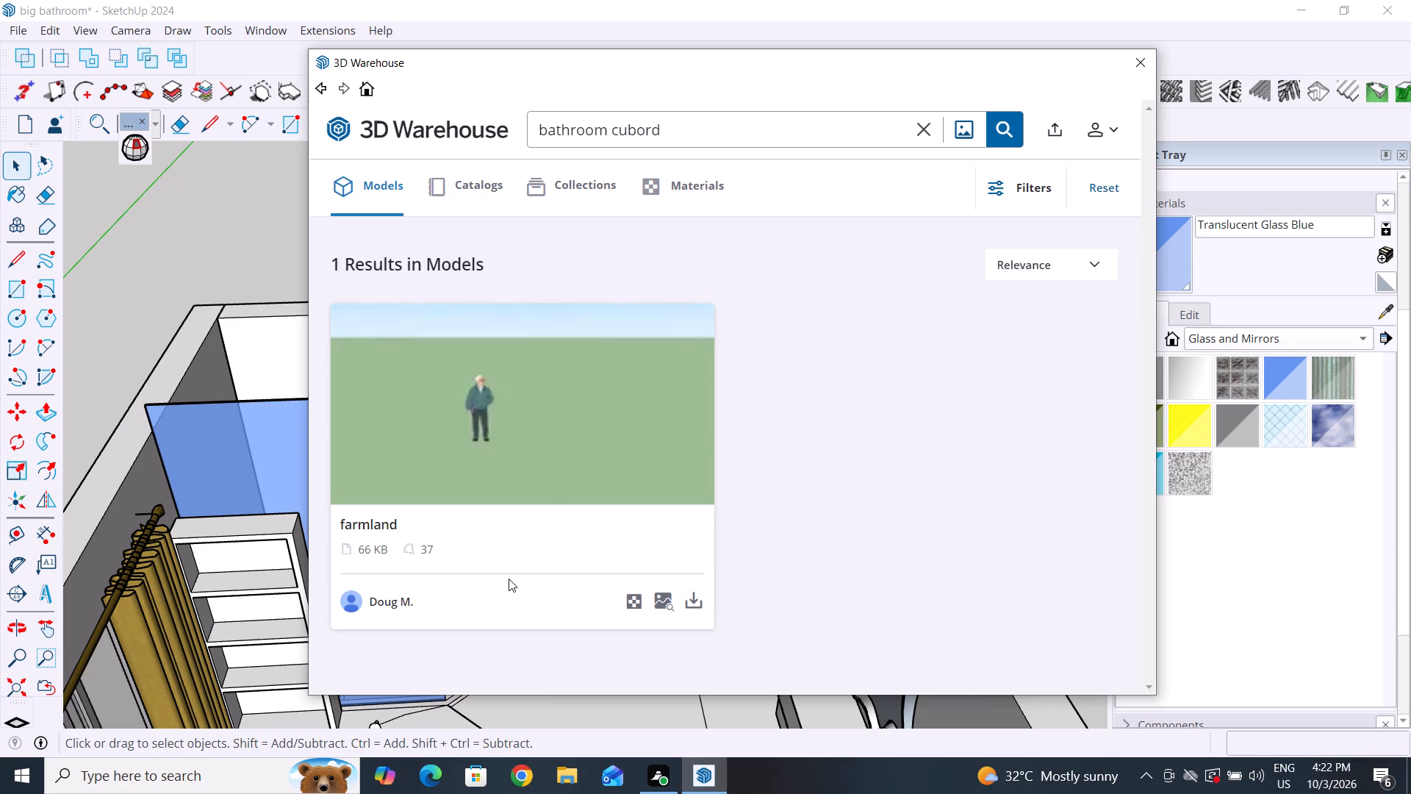
pyautogui.scroll(4, 509, 579)
# Replace the model search with "batch room set" and run it.
pyautogui.click(925, 127)
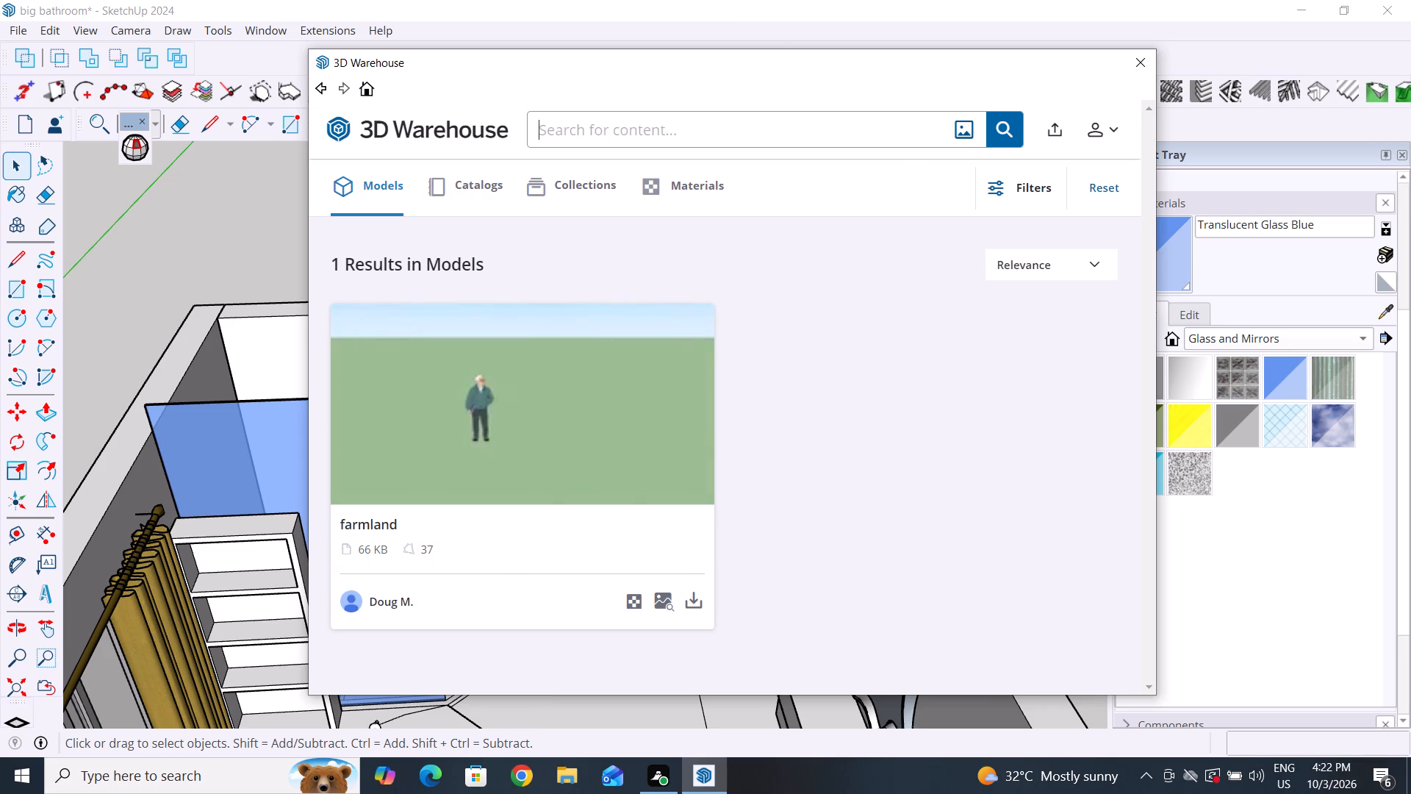
pyautogui.scroll(4, 629, 493)
pyautogui.click(799, 137)
pyautogui.click(889, 140)
pyautogui.moveTo(917, 65); pyautogui.dragTo(979, 108)
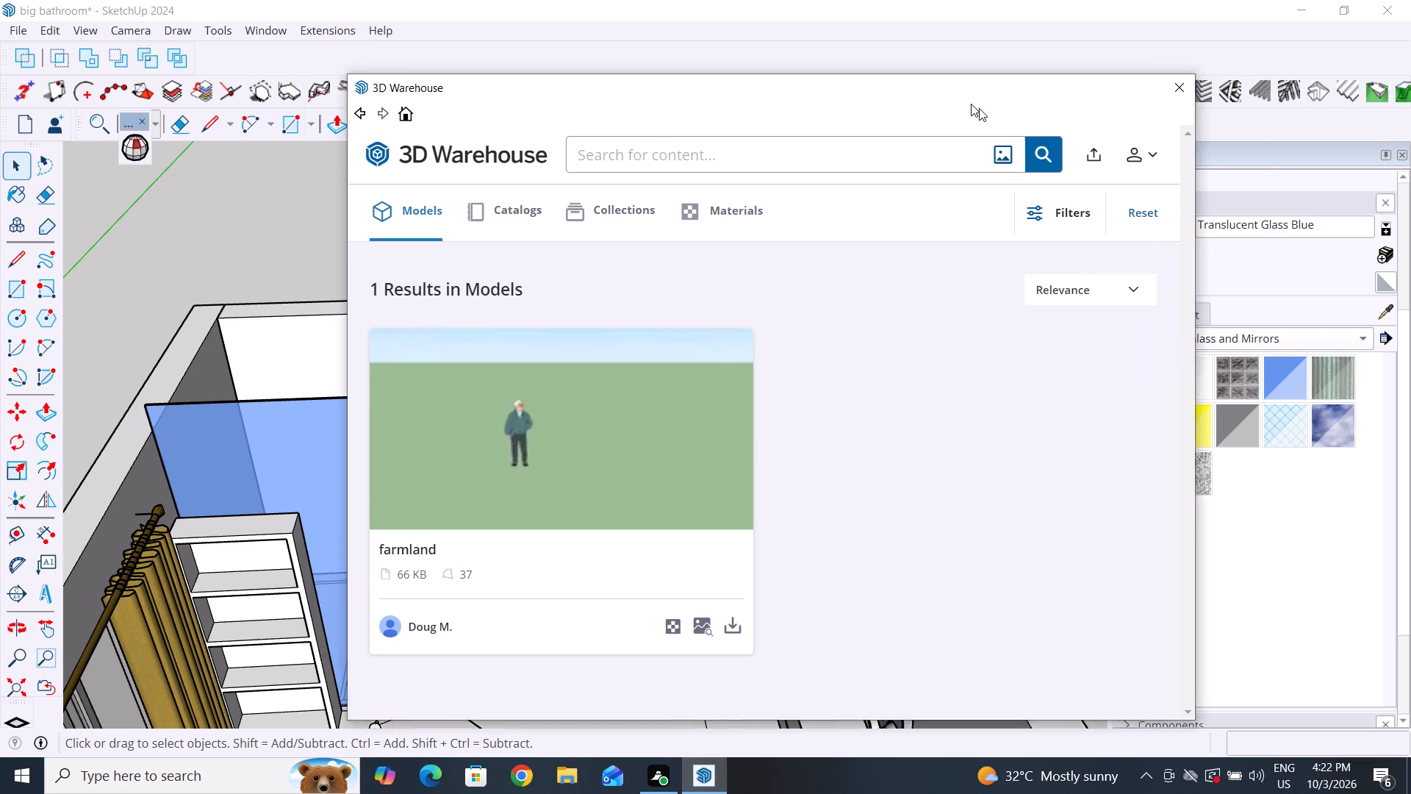
pyautogui.moveTo(979, 108); pyautogui.dragTo(1080, 189)
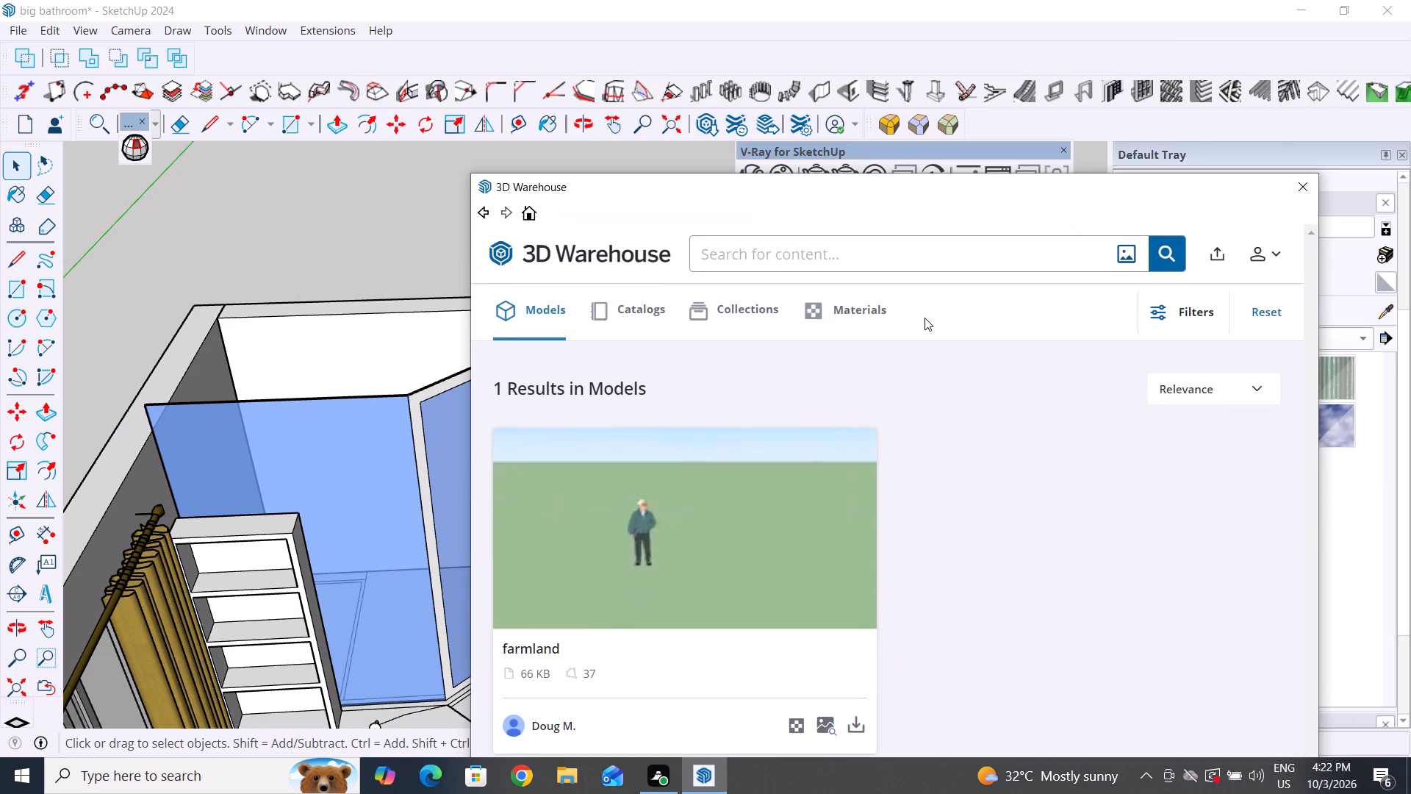
pyautogui.write('batch room set')
pyautogui.press('Return')
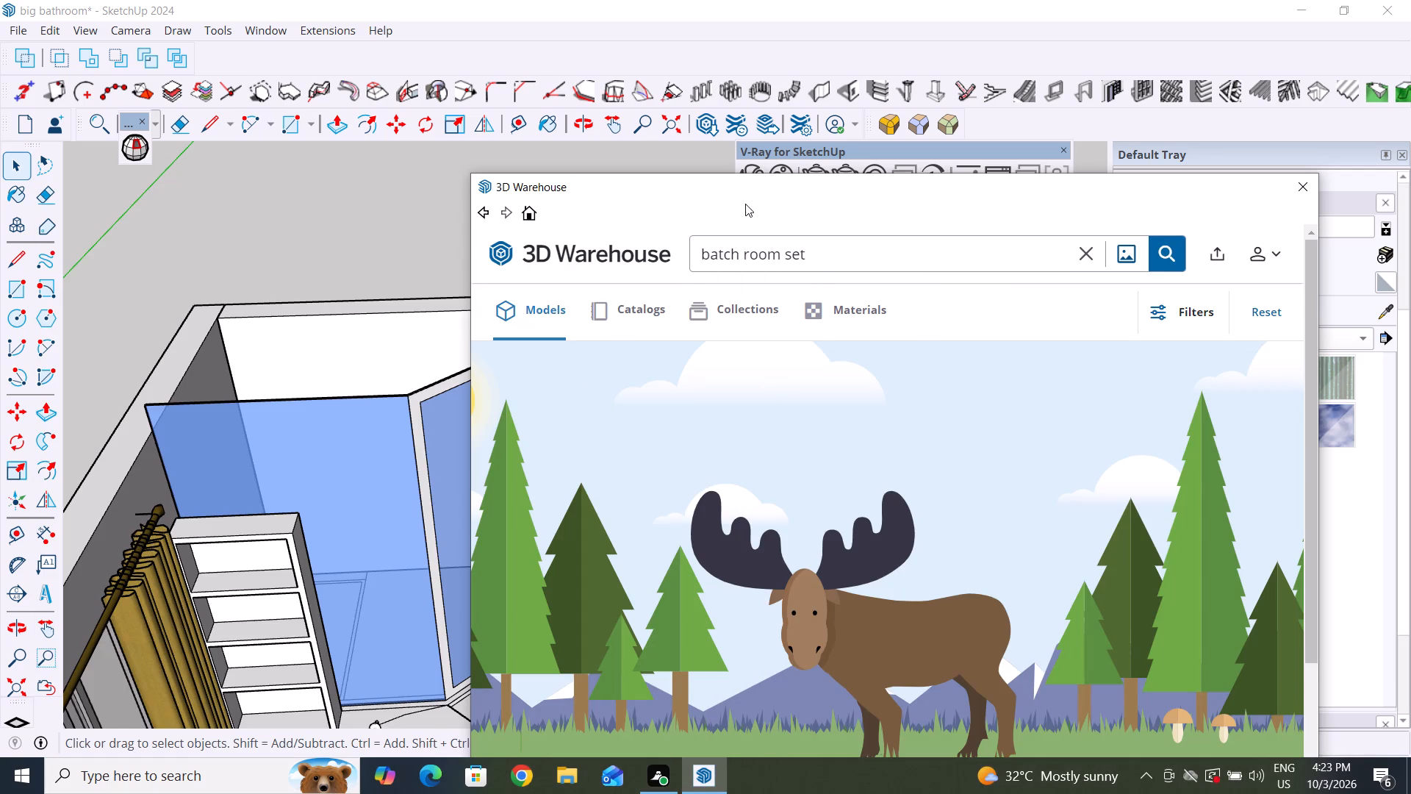
pyautogui.click(1170, 257)
pyautogui.scroll(-4, 698, 529)
pyautogui.scroll(3, 698, 529)
# Correct the model search to "bathroom set" and run it.
pyautogui.click(780, 252)
pyautogui.press('BackSpace')
pyautogui.press('BackSpace')
pyautogui.press('BackSpace')
pyautogui.press('BackSpace')
pyautogui.press('BackSpace')
pyautogui.press('BackSpace')
pyautogui.press('BackSpace')
pyautogui.press('BackSpace')
pyautogui.press('BackSpace')
pyautogui.press('BackSpace')
pyautogui.press('BackSpace')
pyautogui.press('BackSpace')
pyautogui.press('BackSpace')
pyautogui.press('BackSpace')
pyautogui.press('BackSpace')
pyautogui.press('BackSpace')
pyautogui.press('BackSpace')
pyautogui.press('BackSpace')
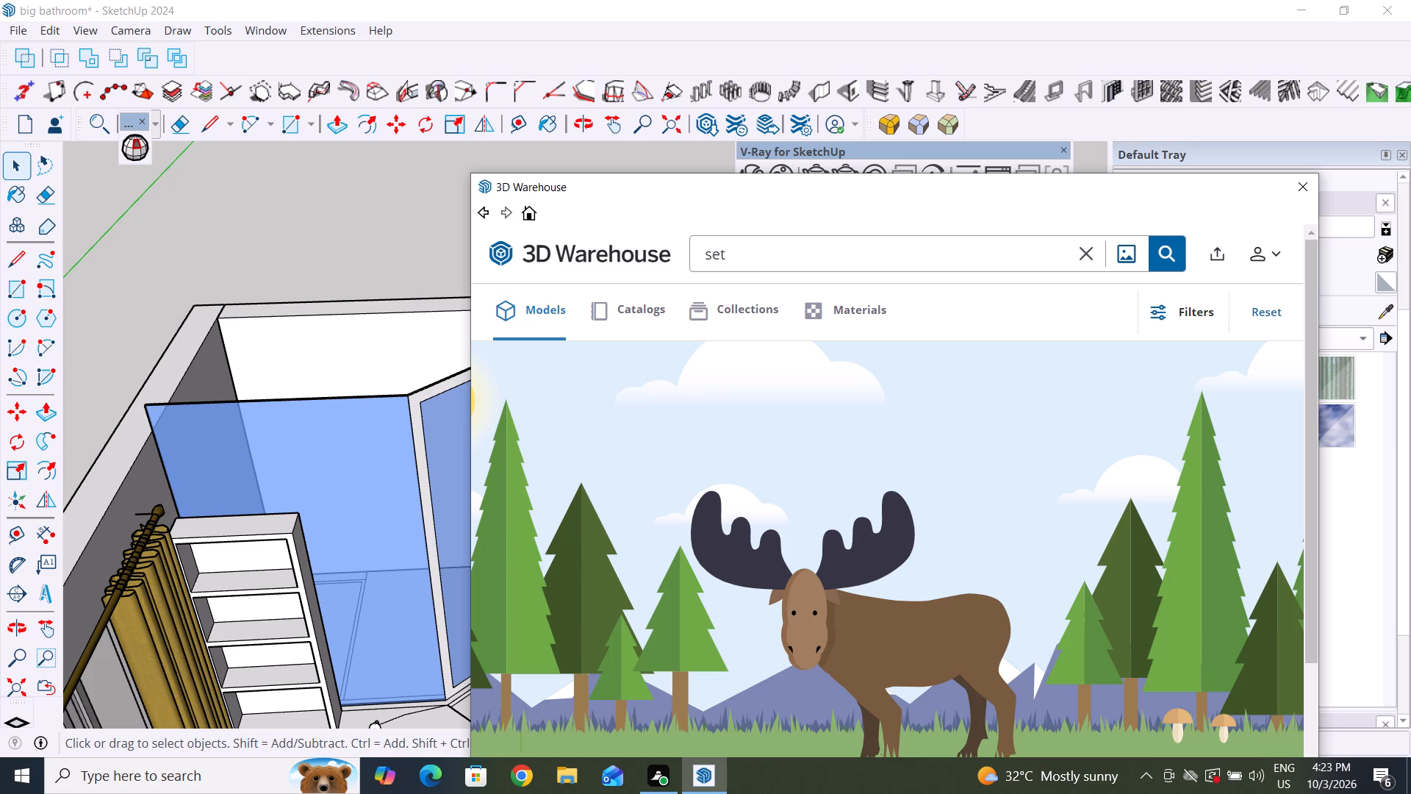
pyautogui.write('bathroom')
pyautogui.press('Return')
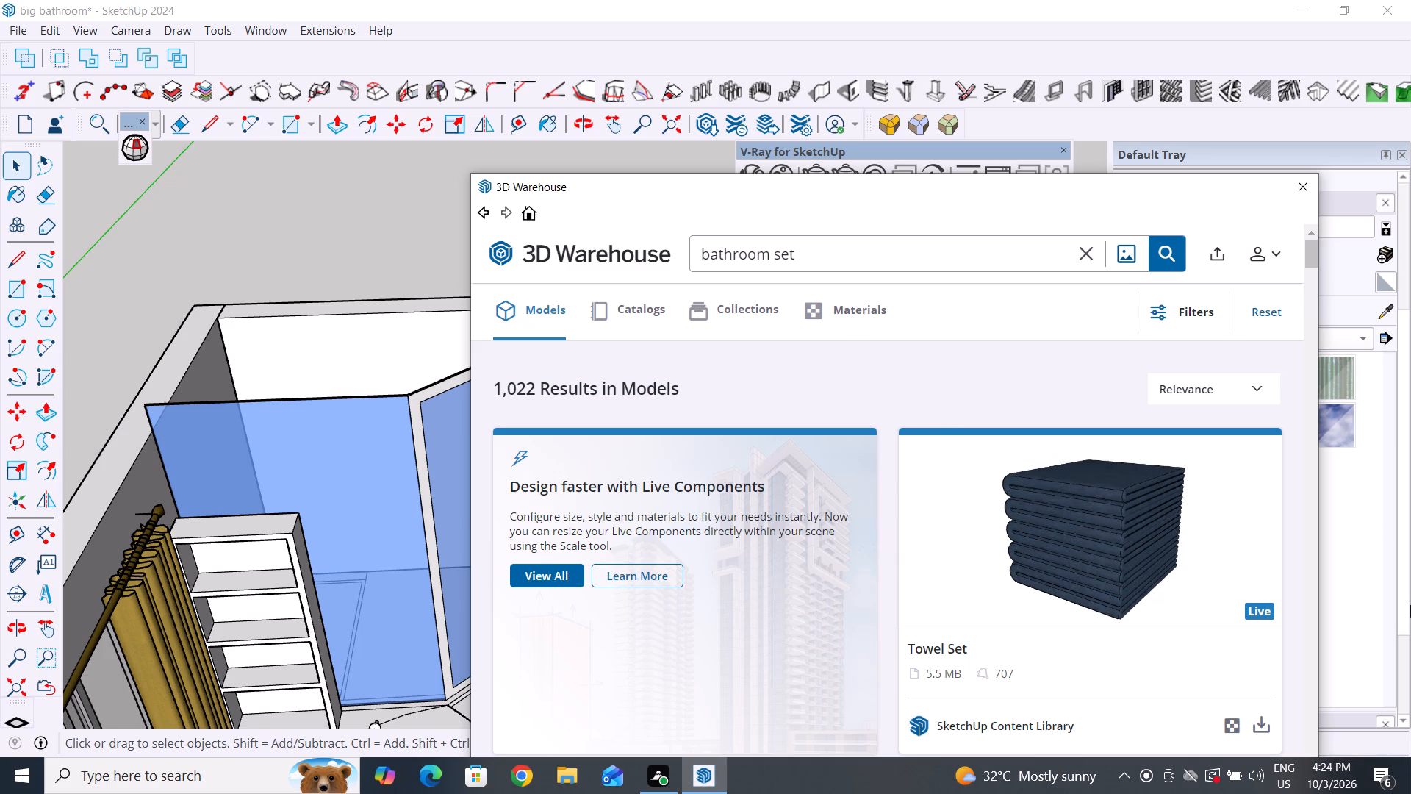
# Find the 16 MB "Bathroom set" by Neon among the search results and load it directly into the model.
pyautogui.scroll(-7, 969, 535)
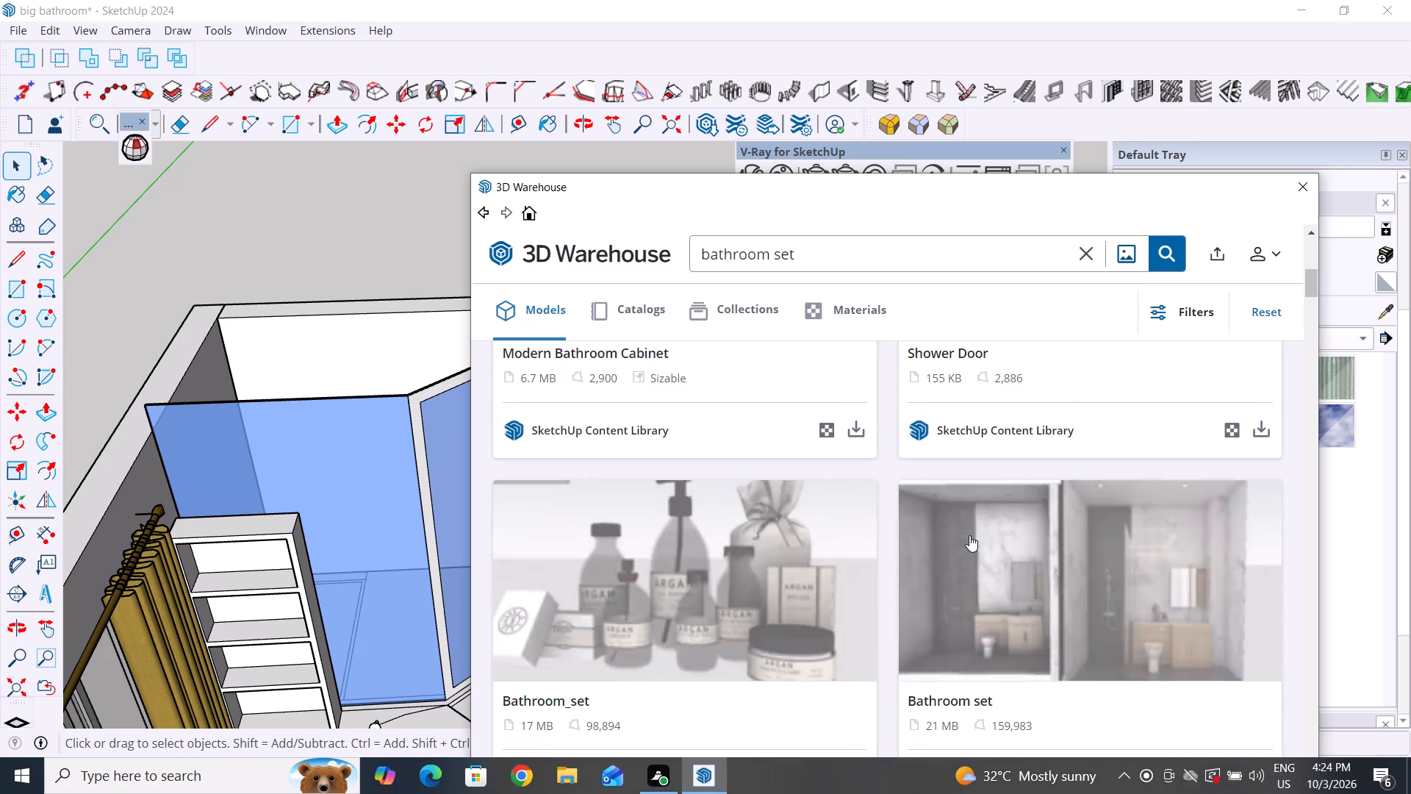
pyautogui.scroll(-4, 969, 535)
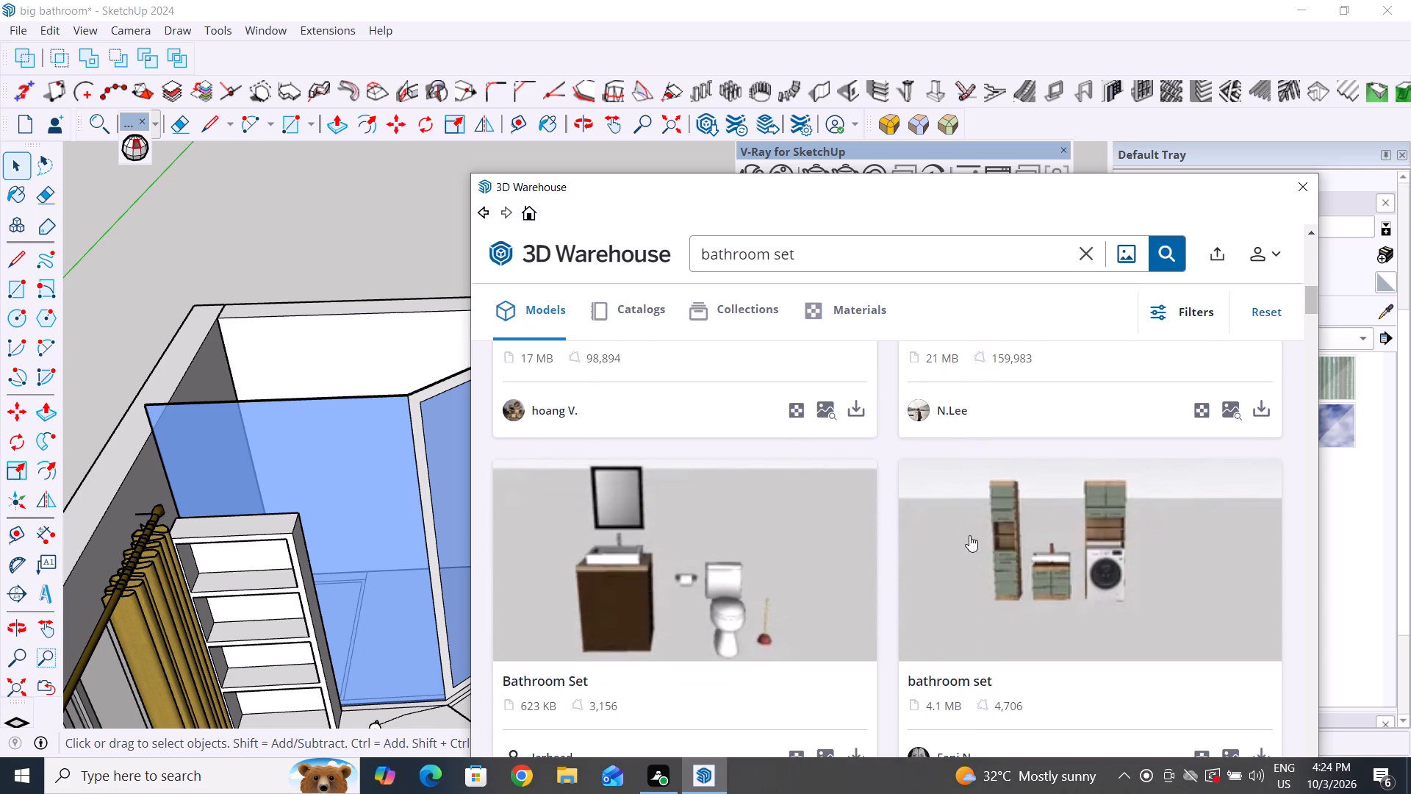
pyautogui.scroll(4, 969, 535)
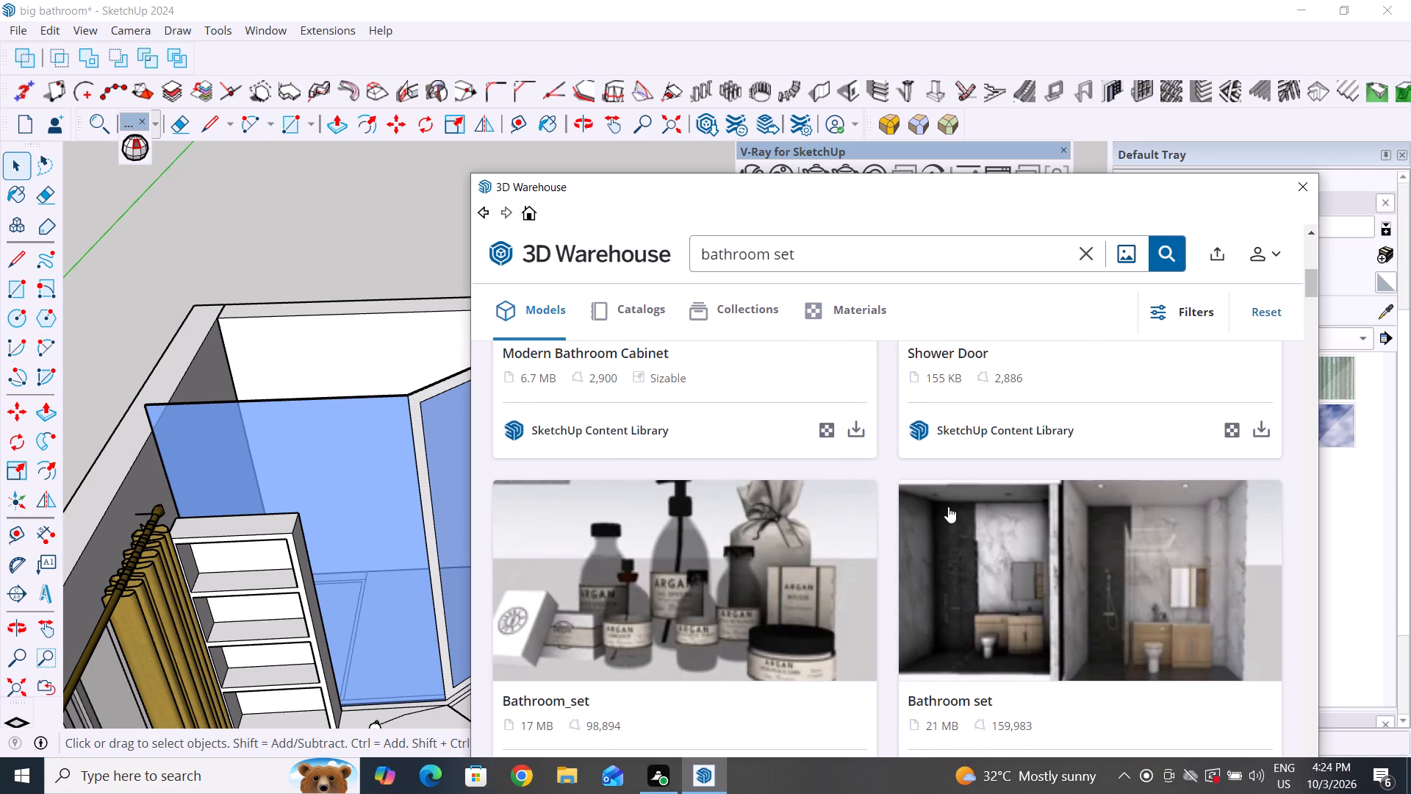
pyautogui.scroll(-5, 948, 507)
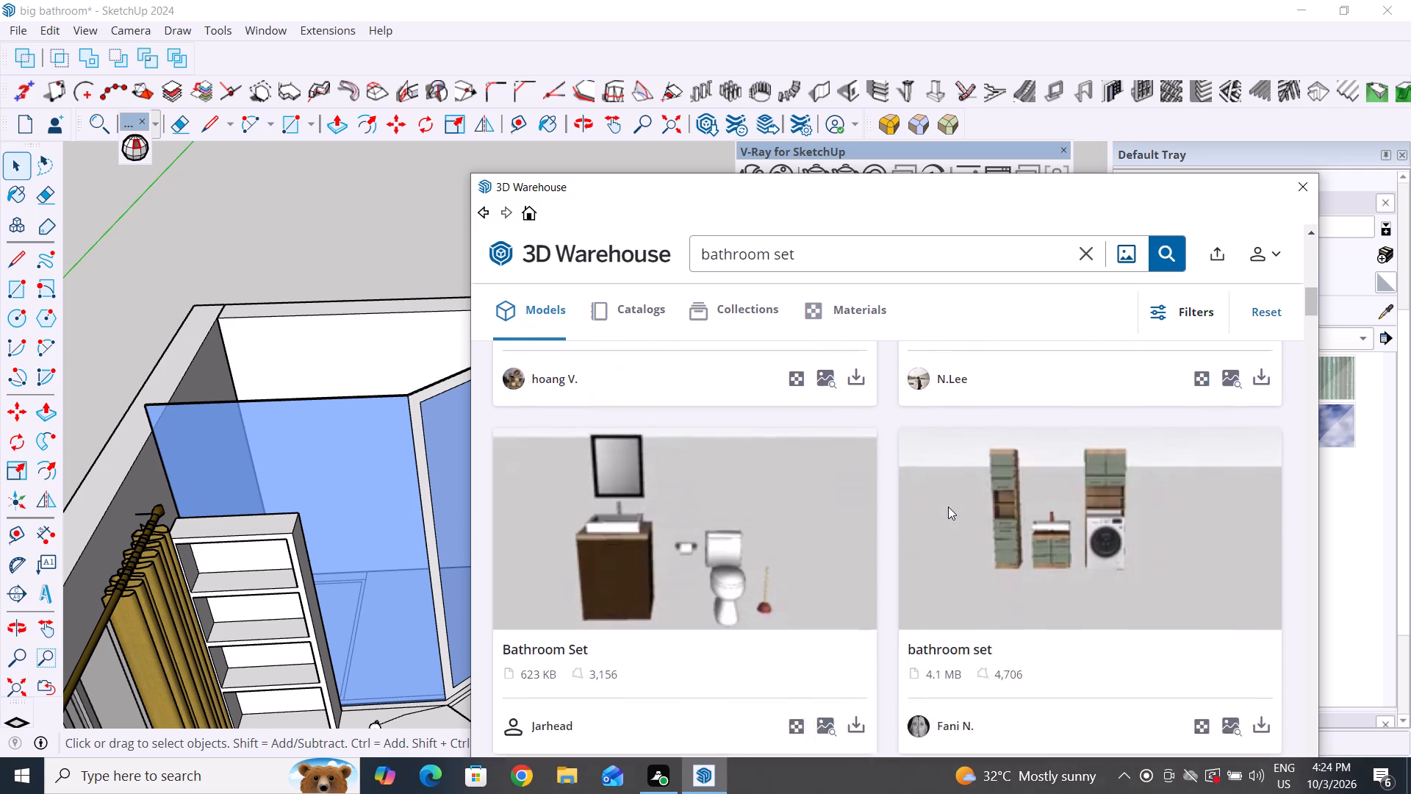
pyautogui.scroll(-4, 948, 507)
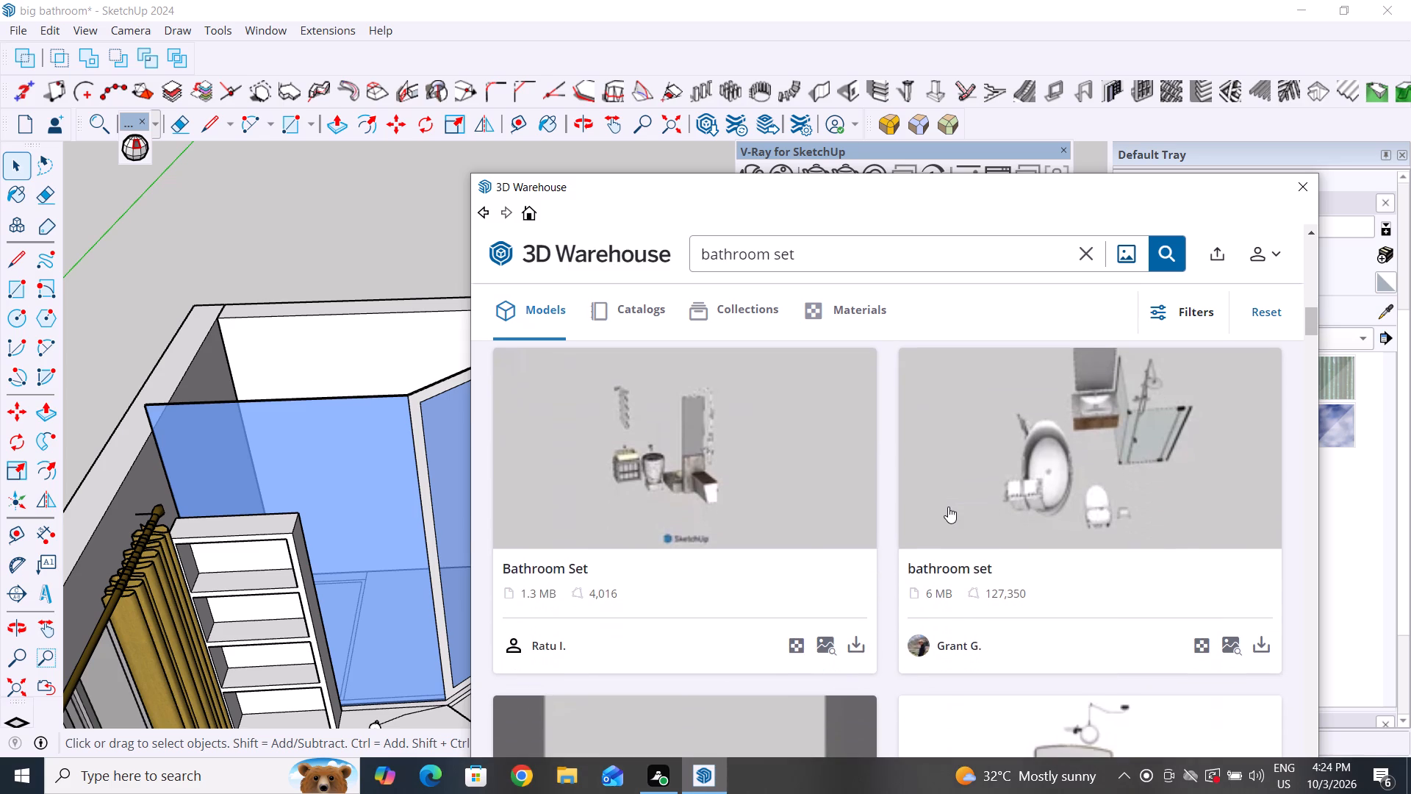
pyautogui.scroll(-5, 948, 507)
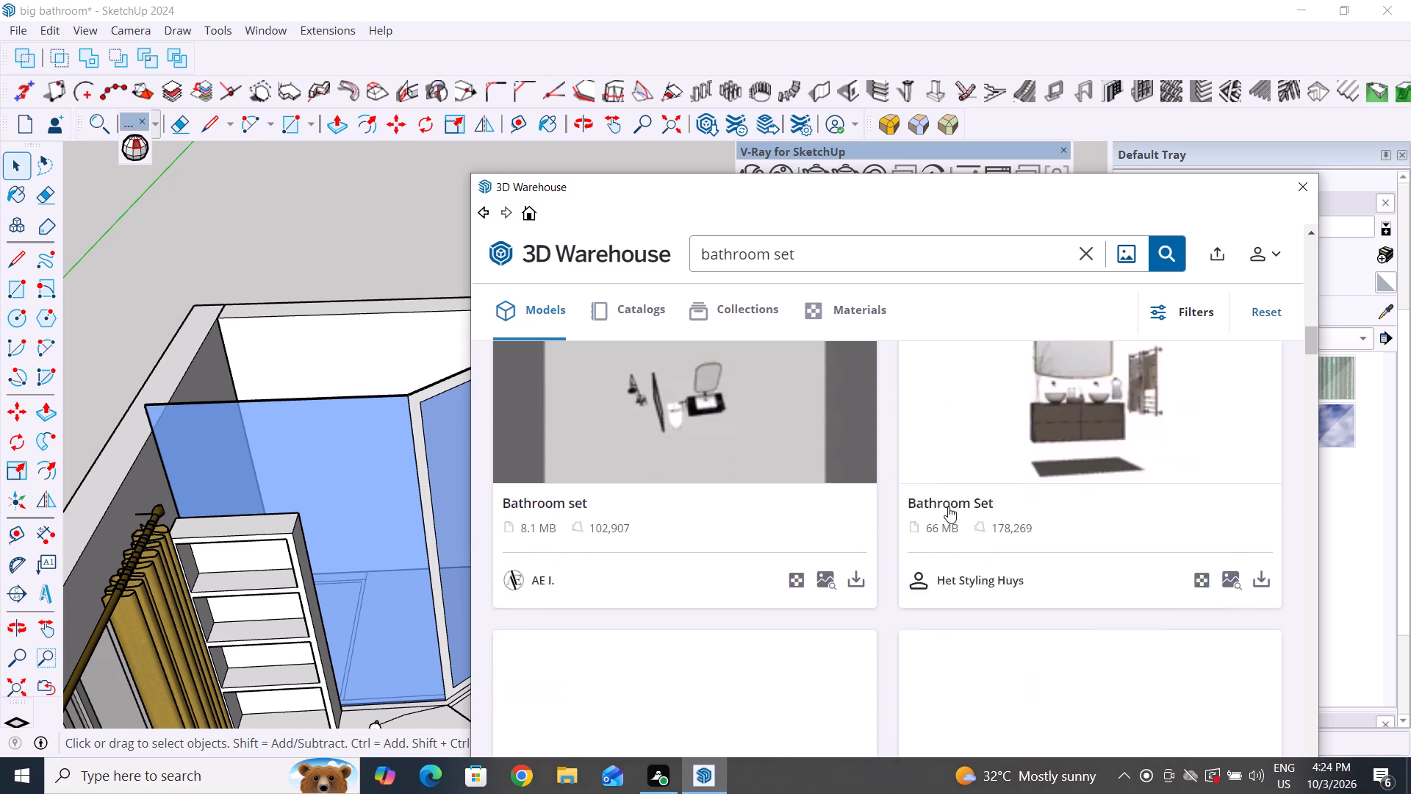
pyautogui.scroll(3, 948, 507)
pyautogui.scroll(-3, 948, 507)
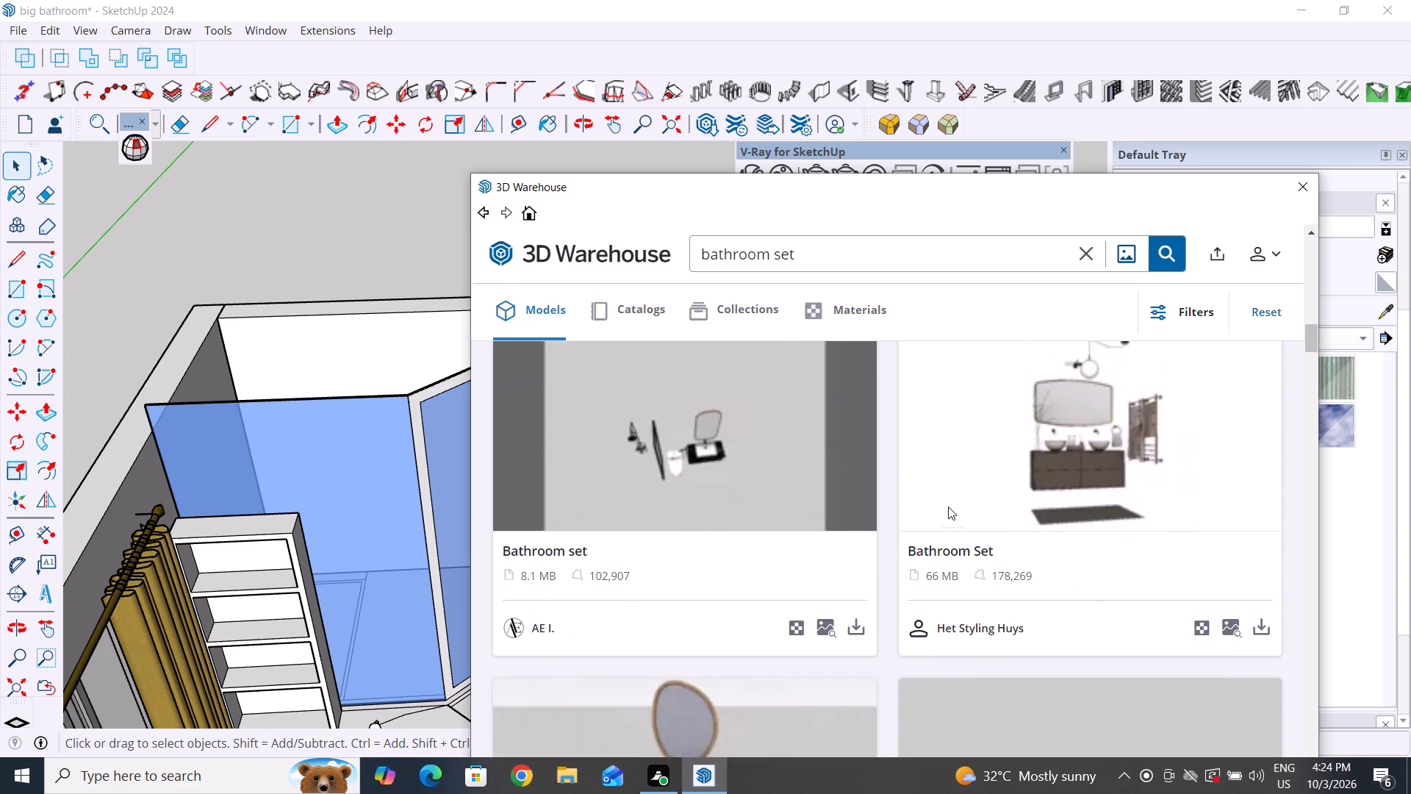
pyautogui.scroll(-1, 948, 507)
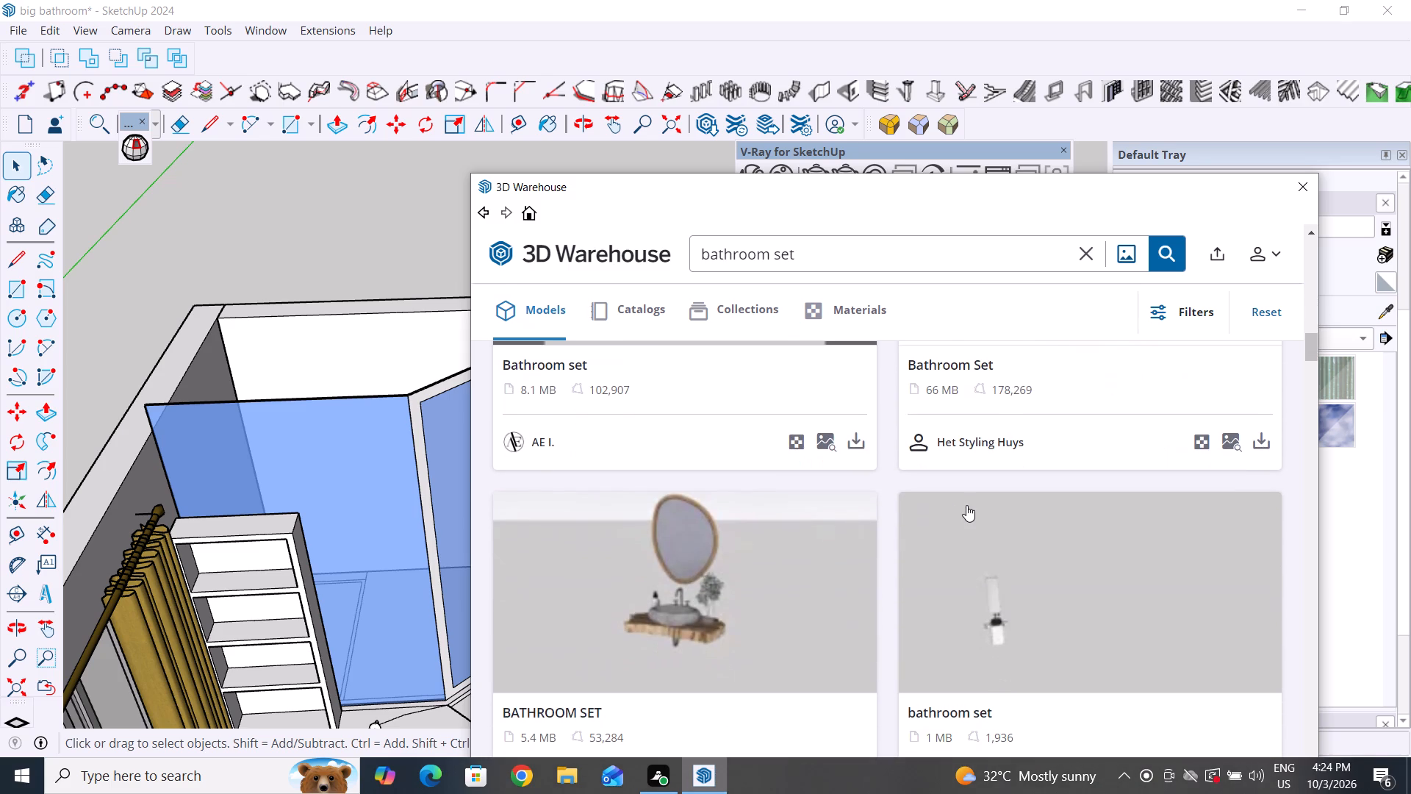
pyautogui.scroll(-2, 966, 505)
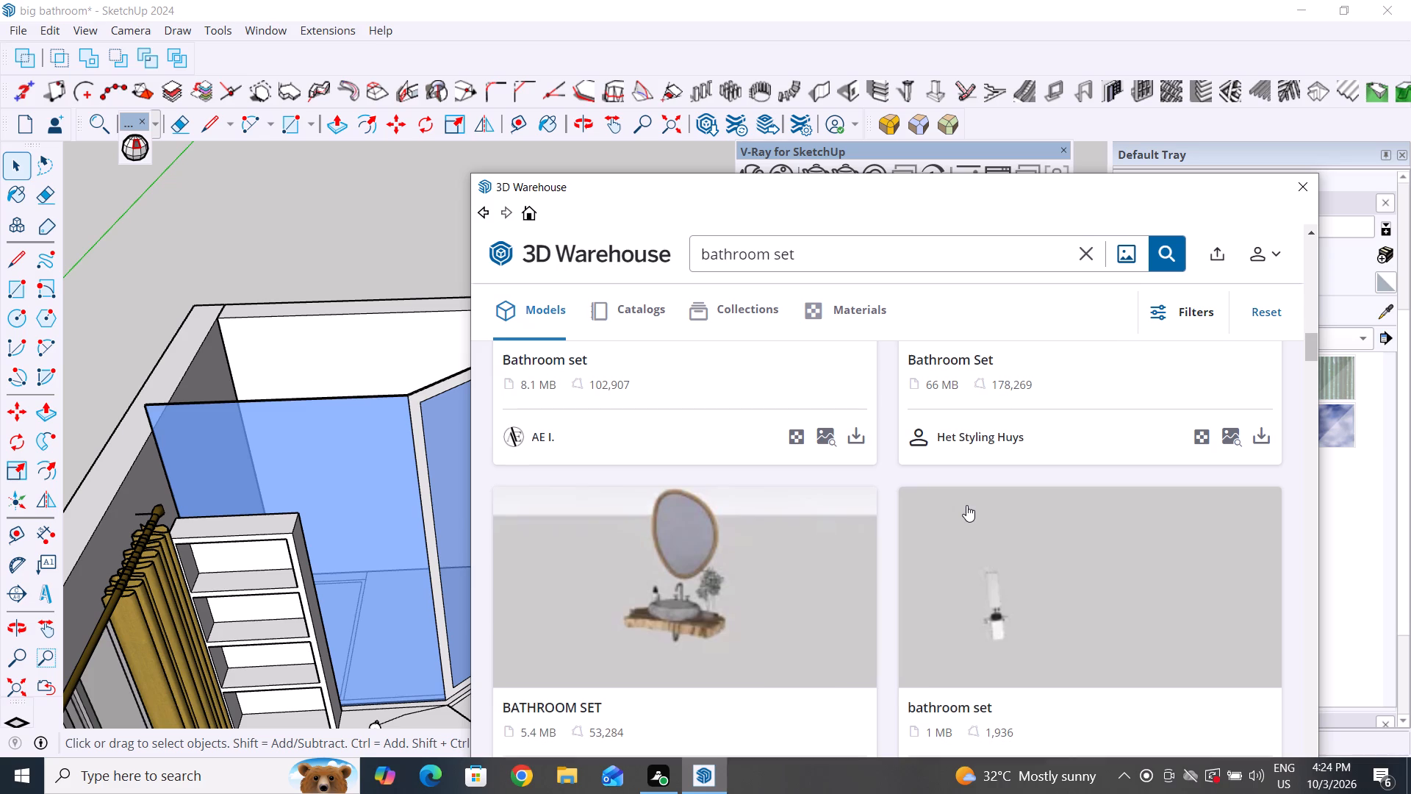
pyautogui.scroll(-4, 966, 505)
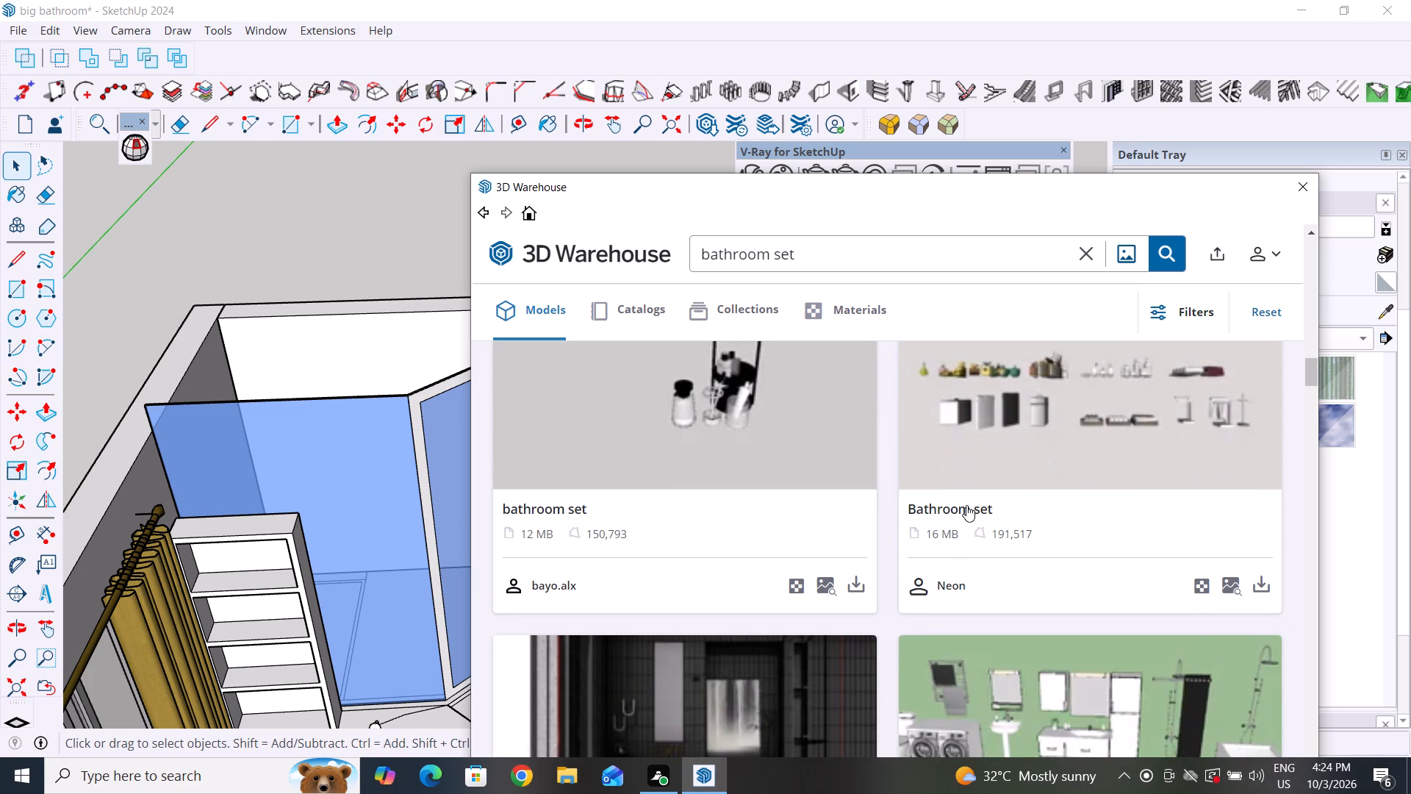
pyautogui.click(1257, 581)
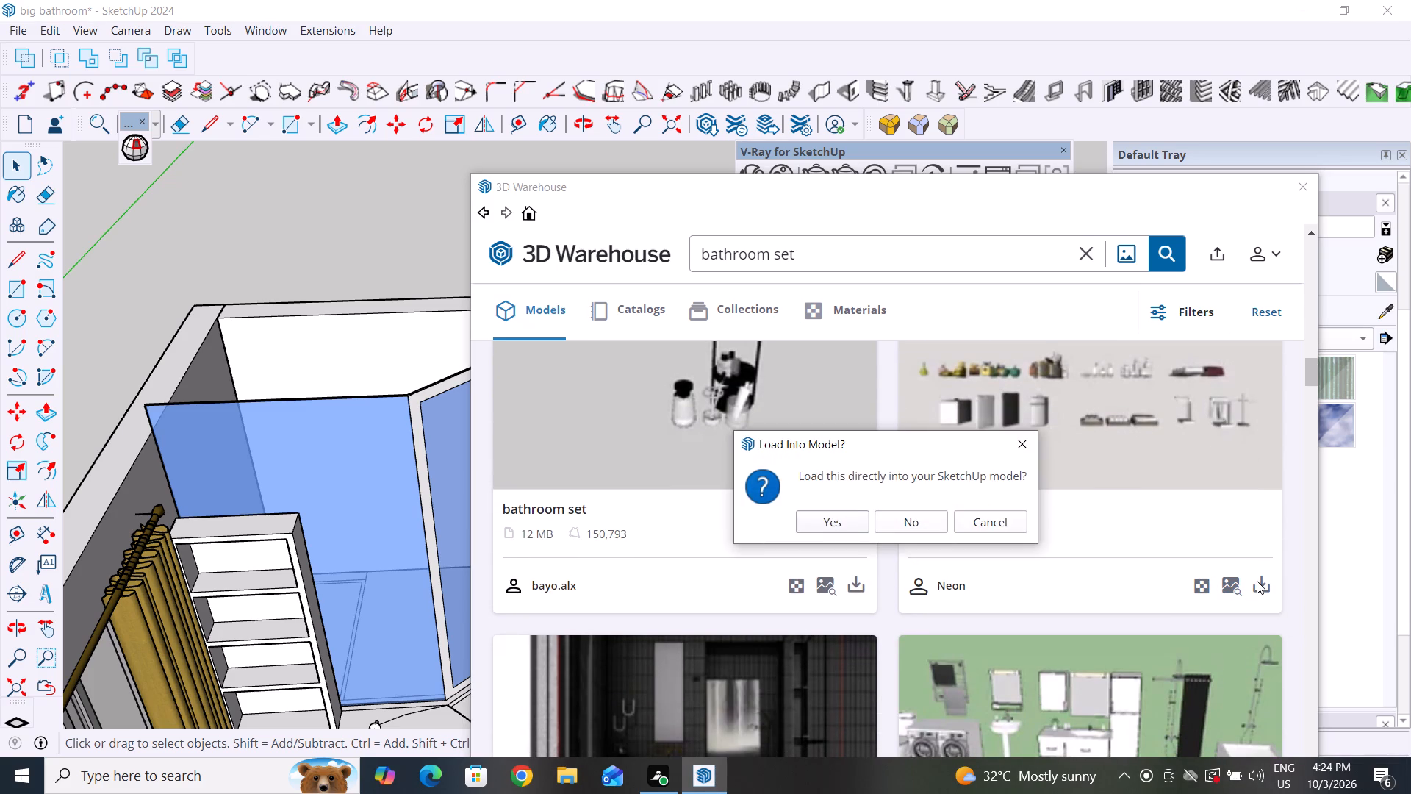
pyautogui.click(828, 526)
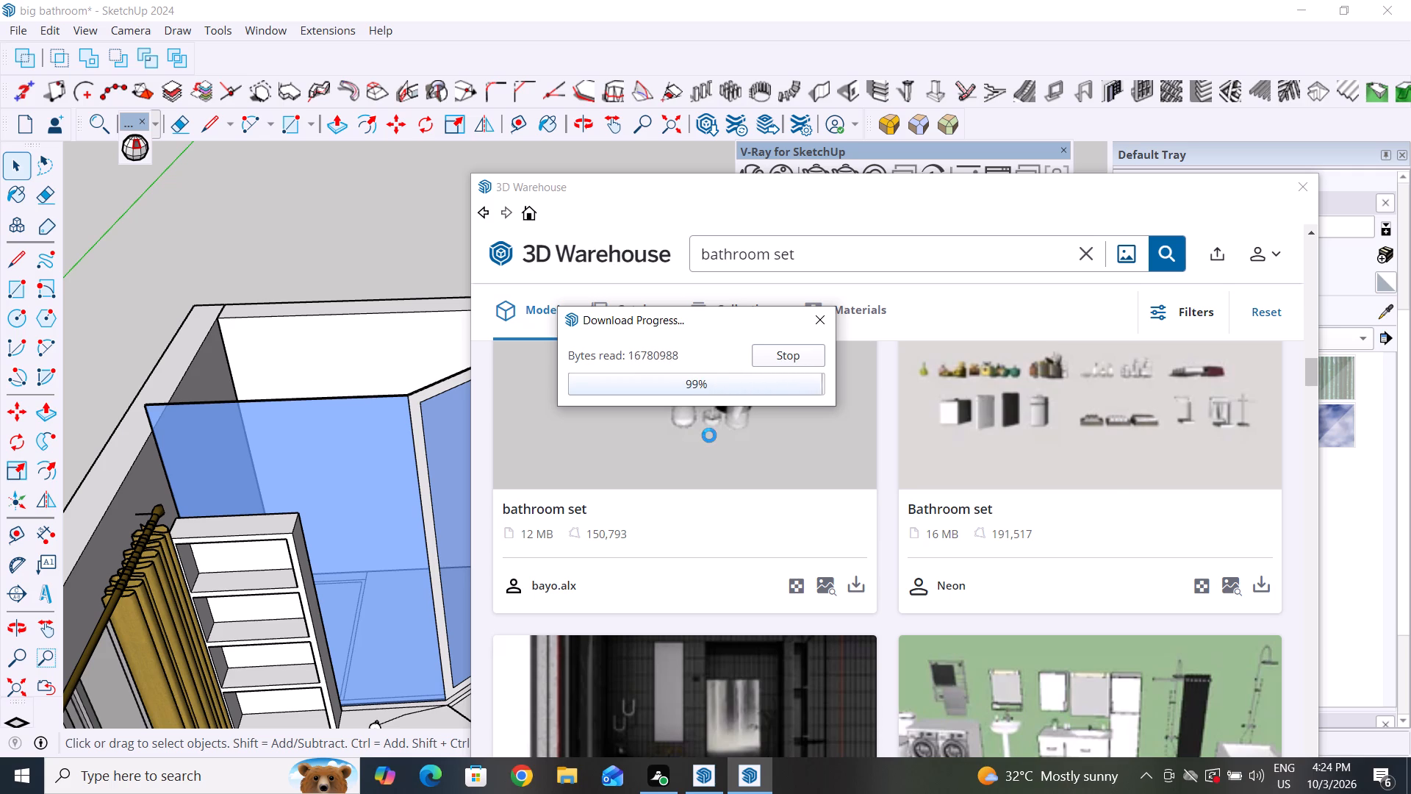
# Place the loaded bathroom accessories set on the empty ground outside the room, just in front of the flat rectangular slab.
pyautogui.scroll(-1, 650, 428)
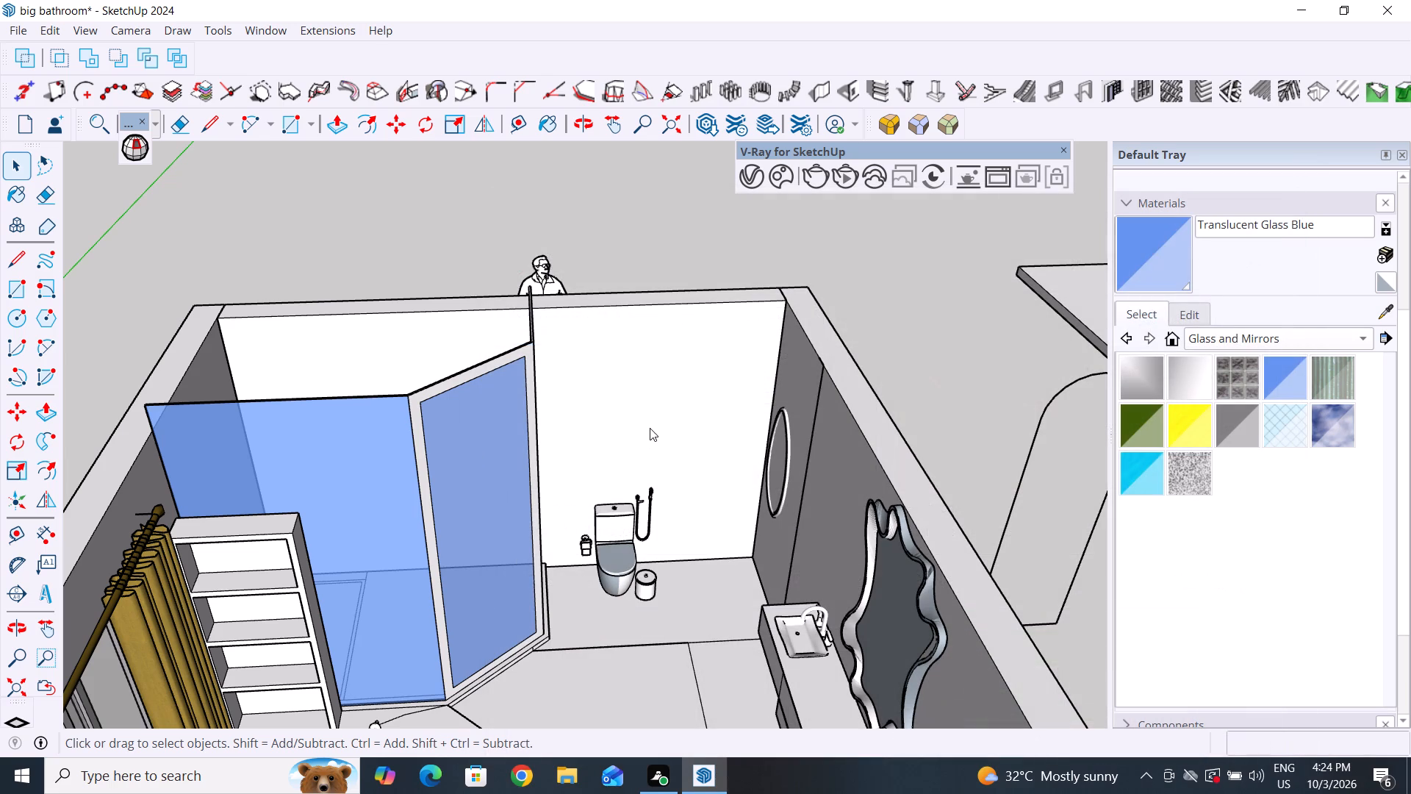
pyautogui.scroll(-7, 650, 428)
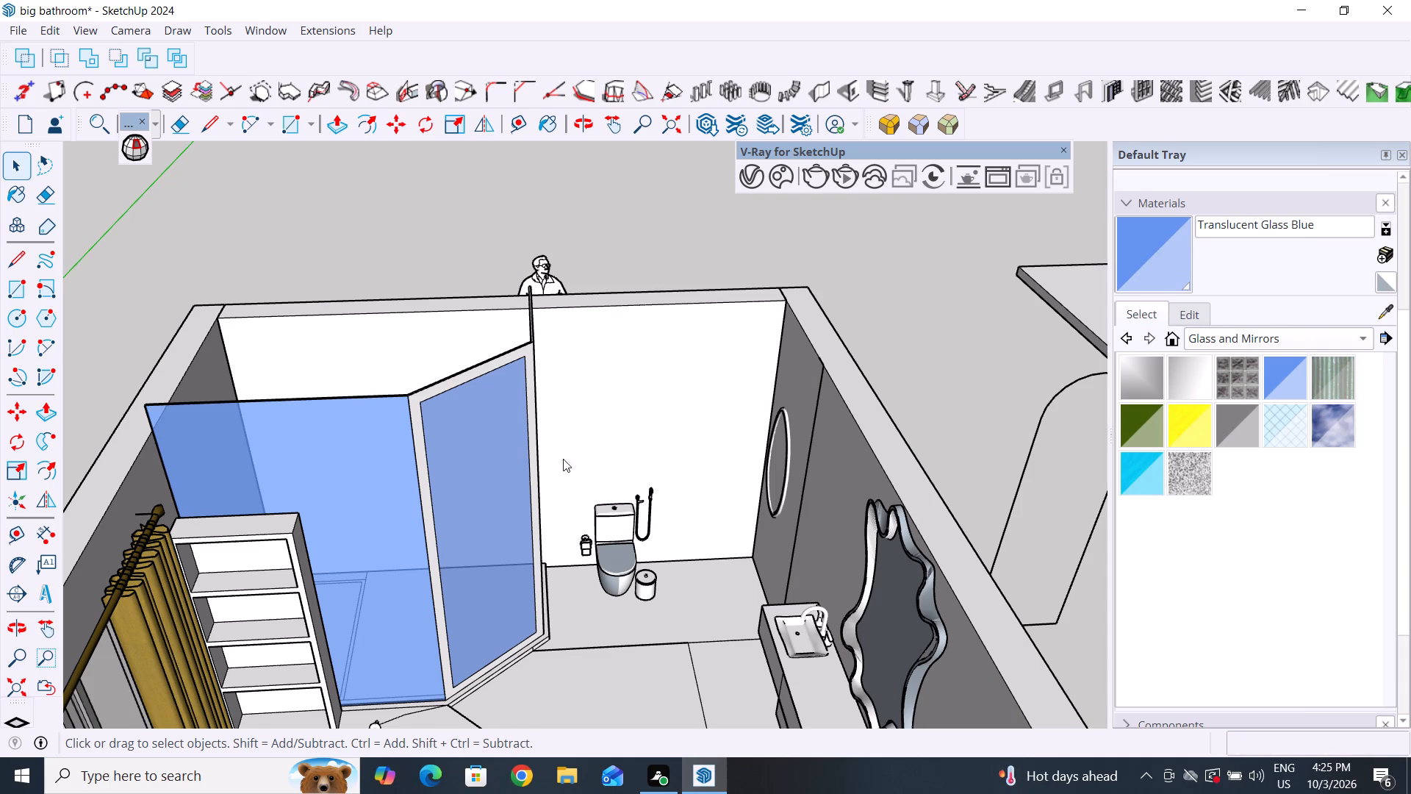
pyautogui.scroll(-3, 540, 472)
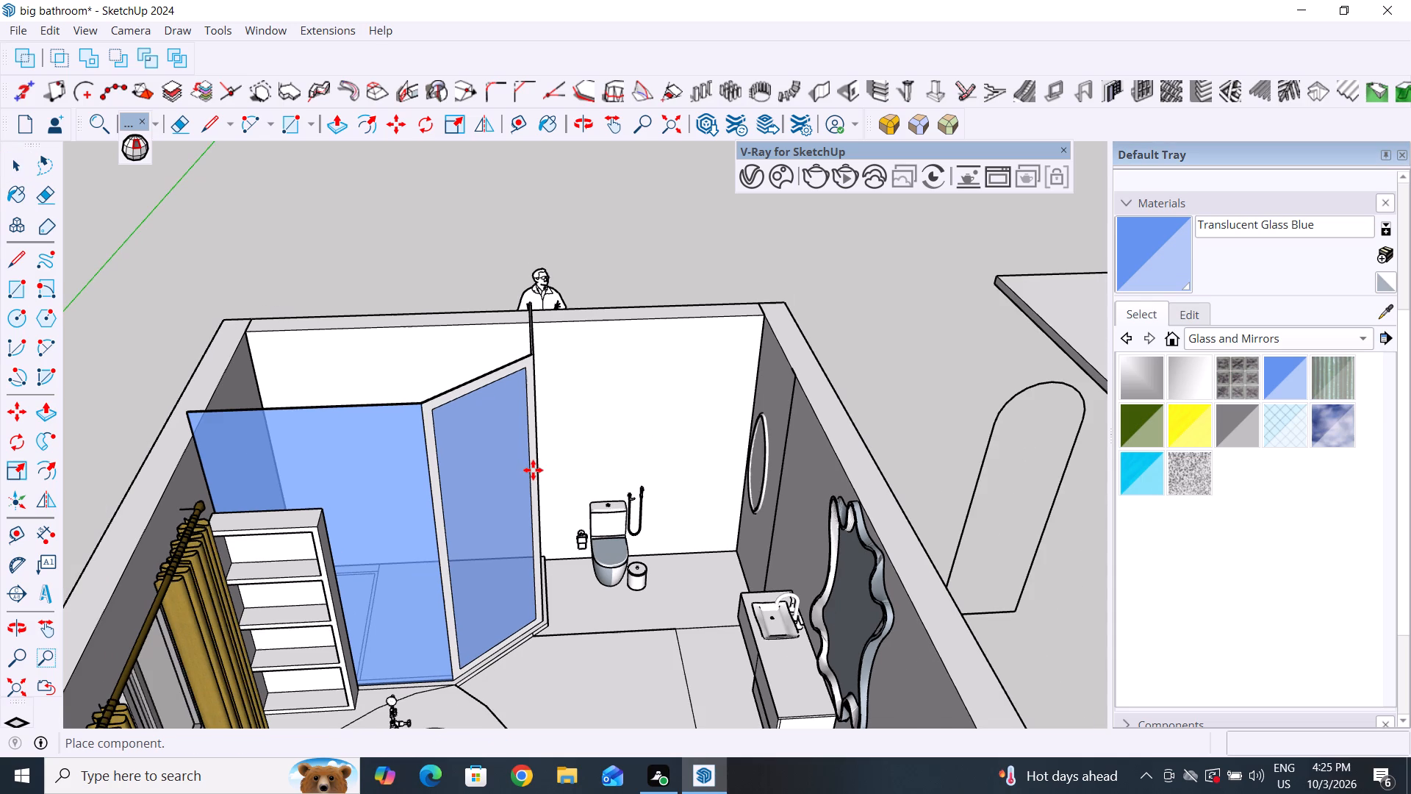
pyautogui.scroll(-12, 533, 470)
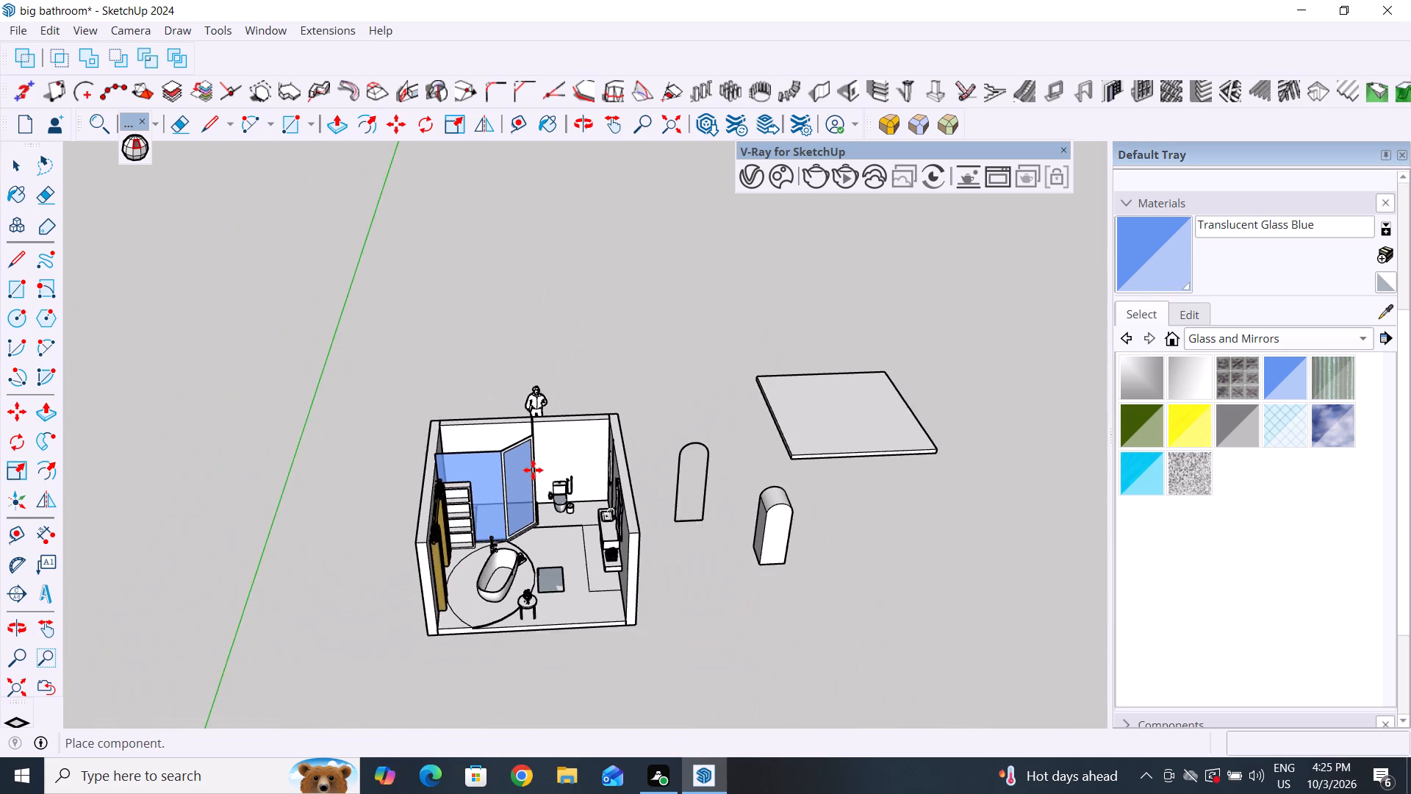
pyautogui.scroll(-5, 533, 470)
pyautogui.scroll(-7, 600, 532)
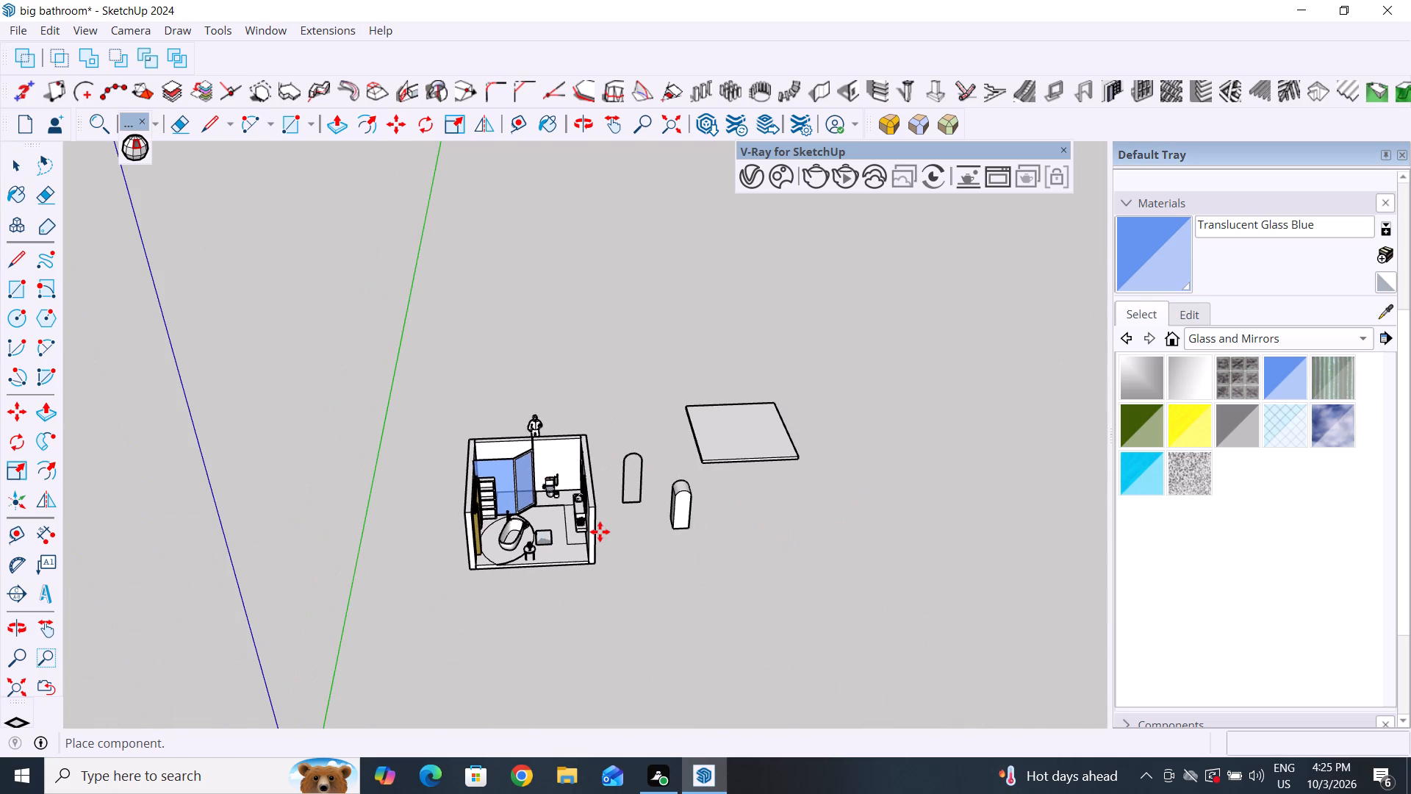
pyautogui.scroll(-4, 600, 532)
pyautogui.scroll(4, 600, 532)
pyautogui.scroll(-2, 600, 532)
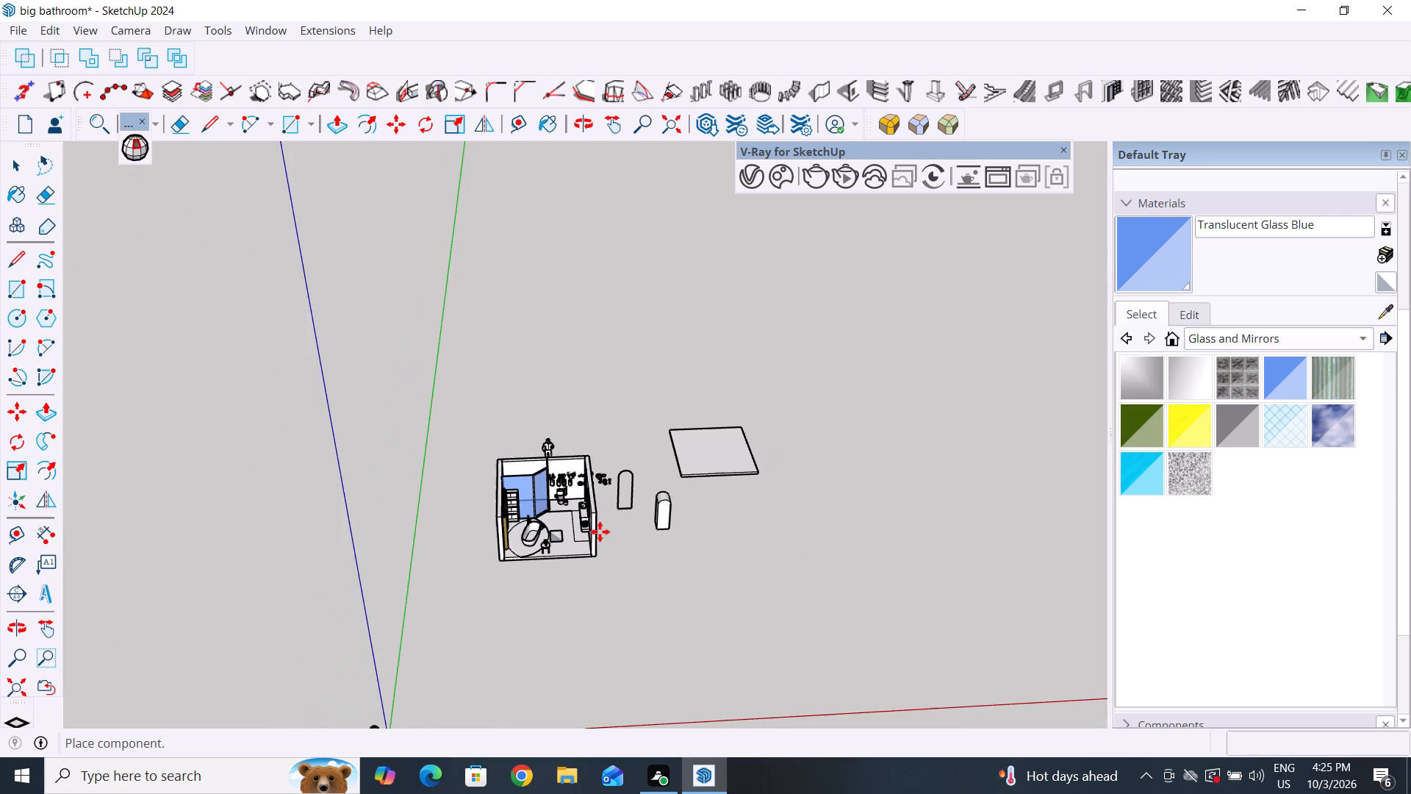
pyautogui.scroll(-5, 600, 532)
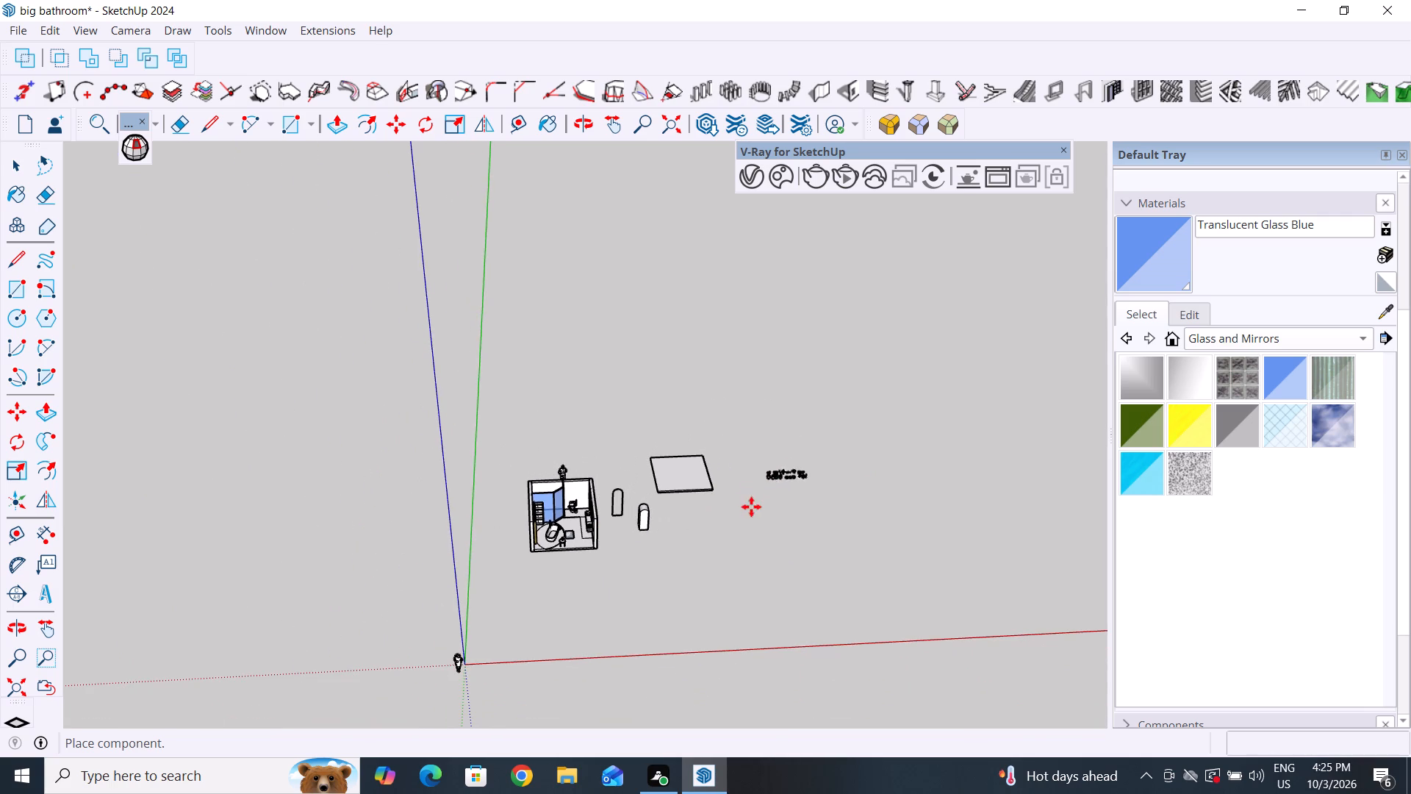
pyautogui.click(687, 524)
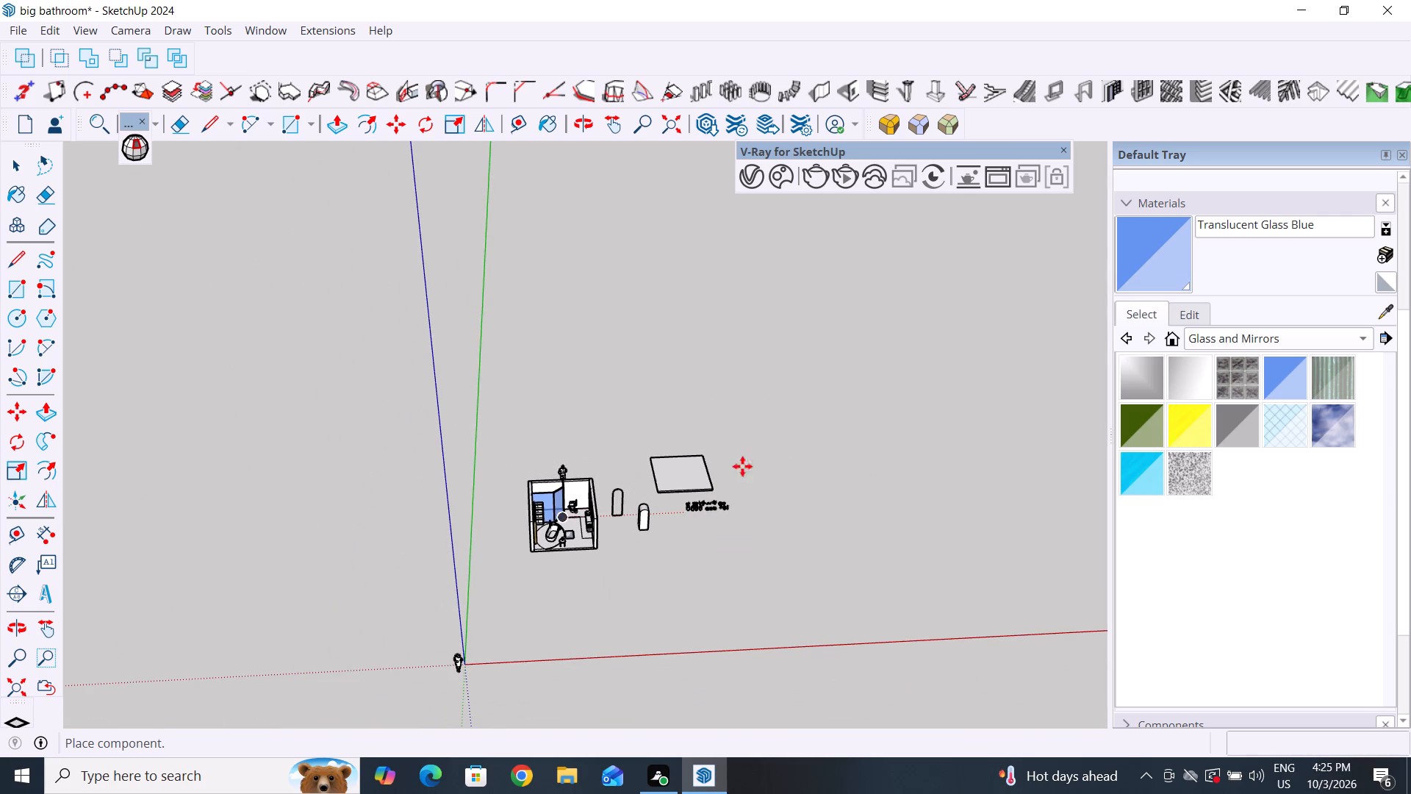
# Examine the individual bottles, bins, trays and towel stands in the placed accessories set, then deselect it.
pyautogui.scroll(20, 714, 496)
pyautogui.scroll(1, 714, 496)
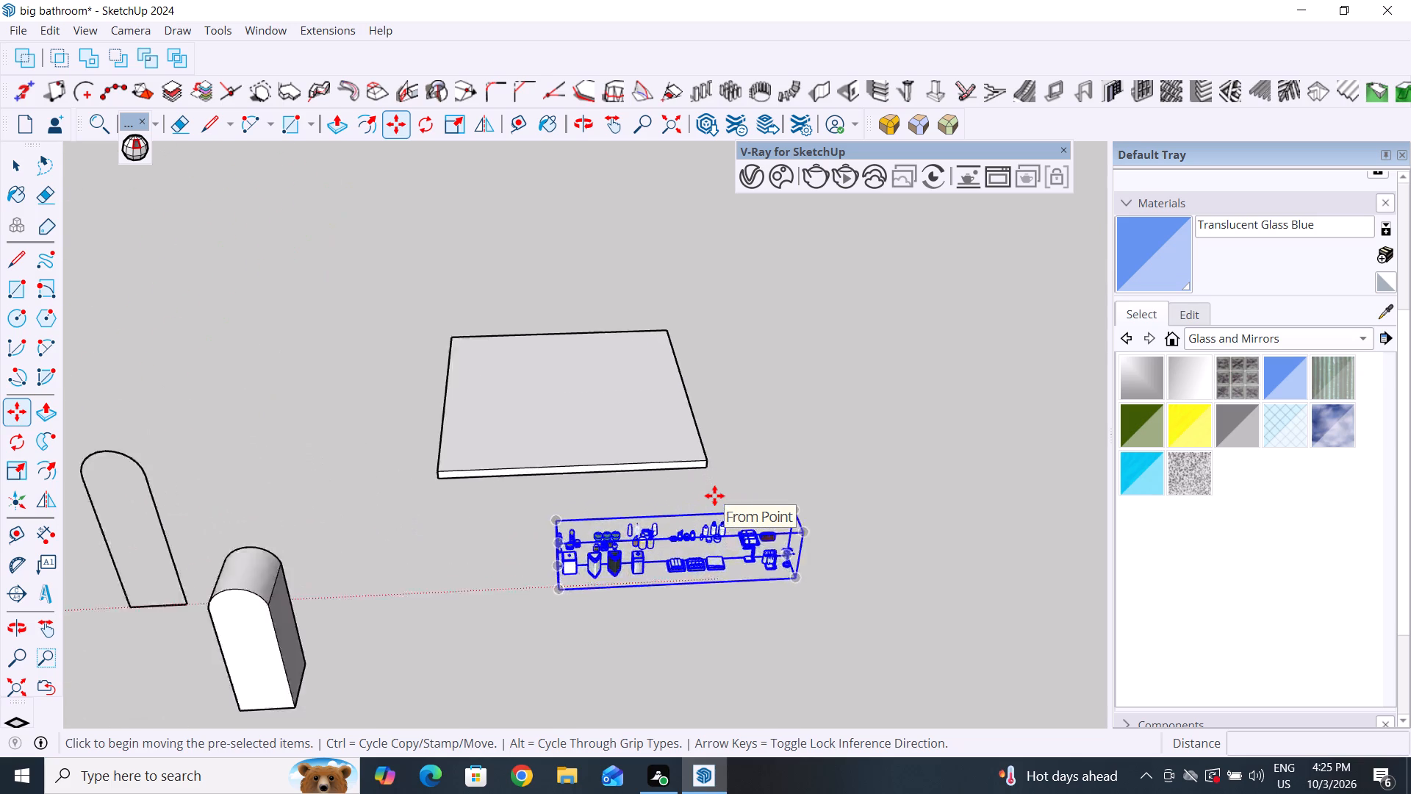
pyautogui.scroll(6, 714, 496)
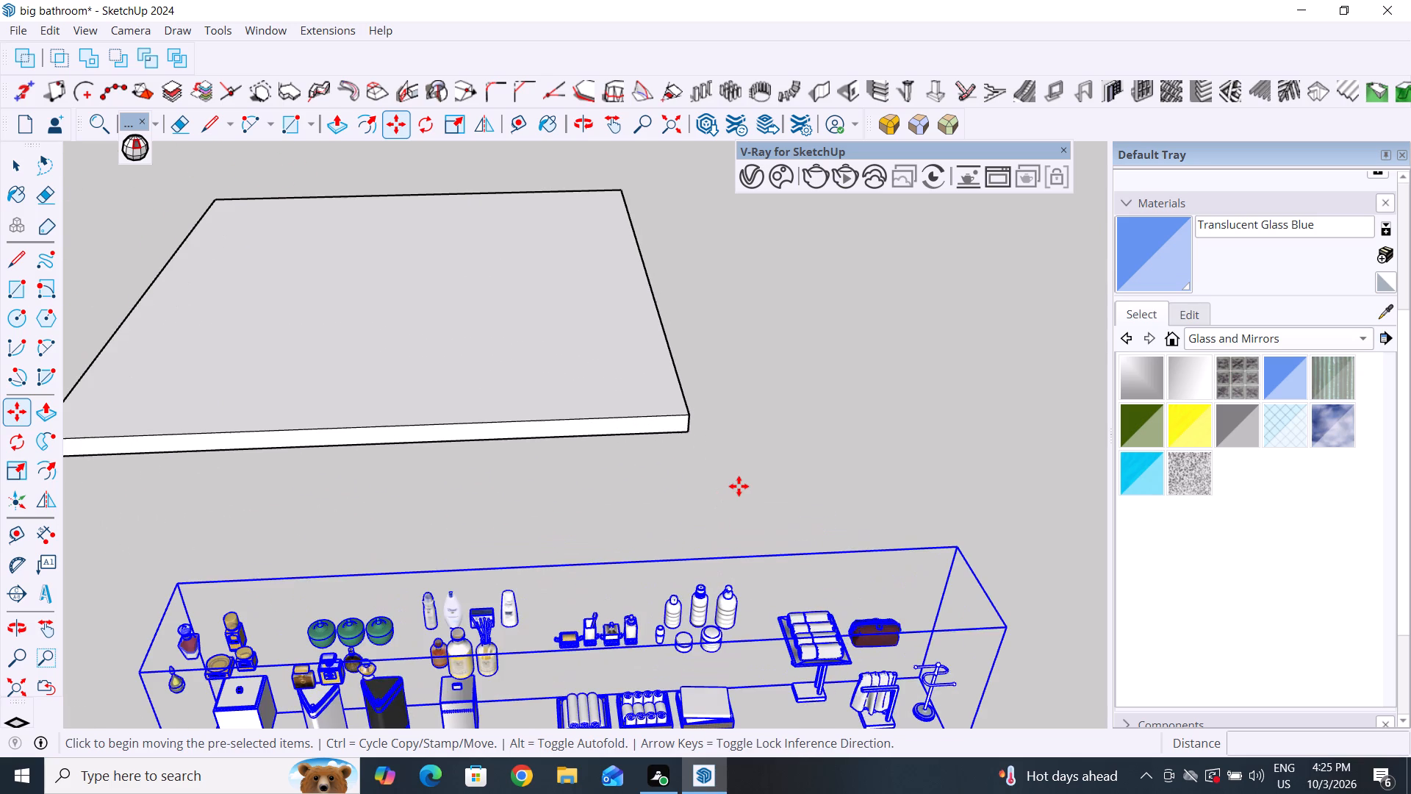
pyautogui.scroll(-2, 769, 471)
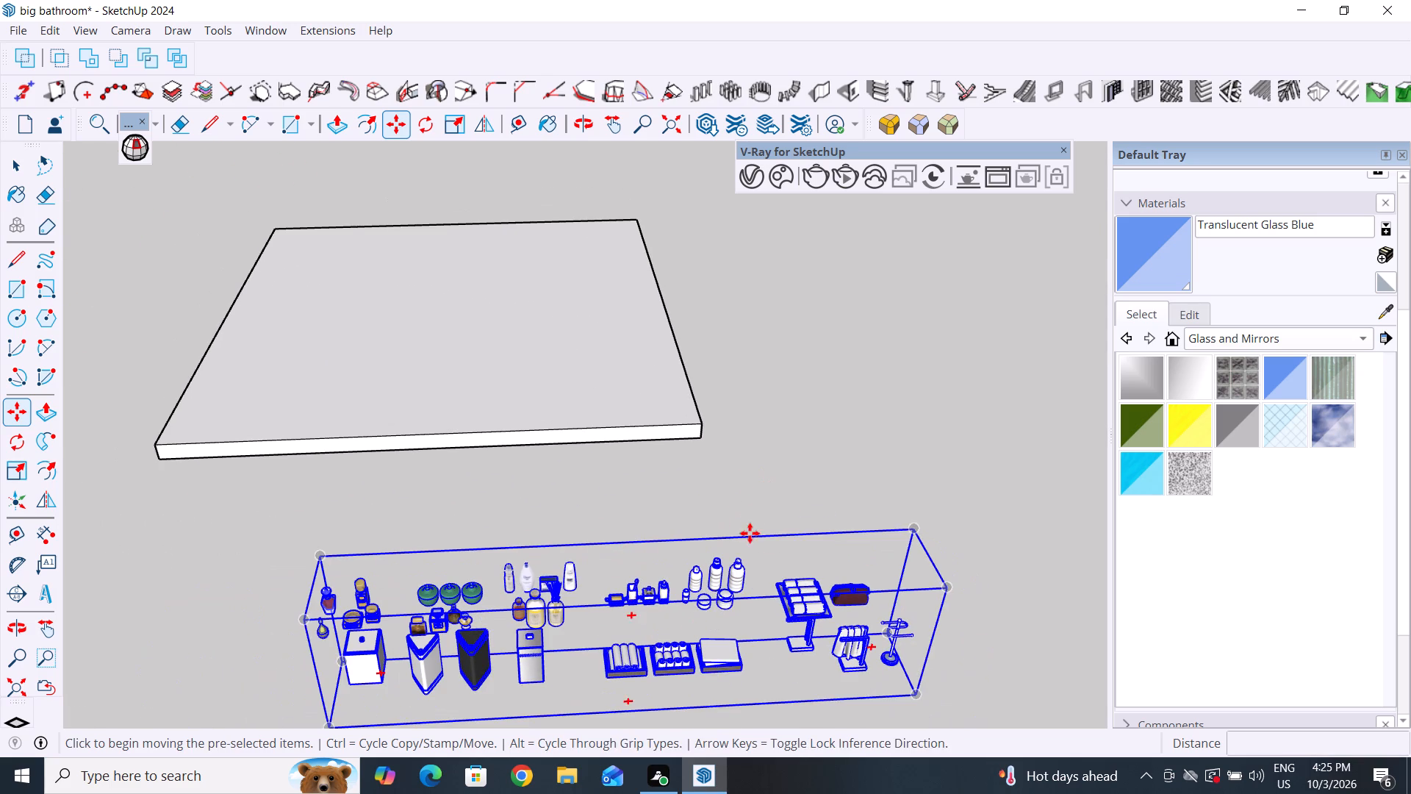
pyautogui.moveTo(752, 504); pyautogui.dragTo(764, 434, button='middle')
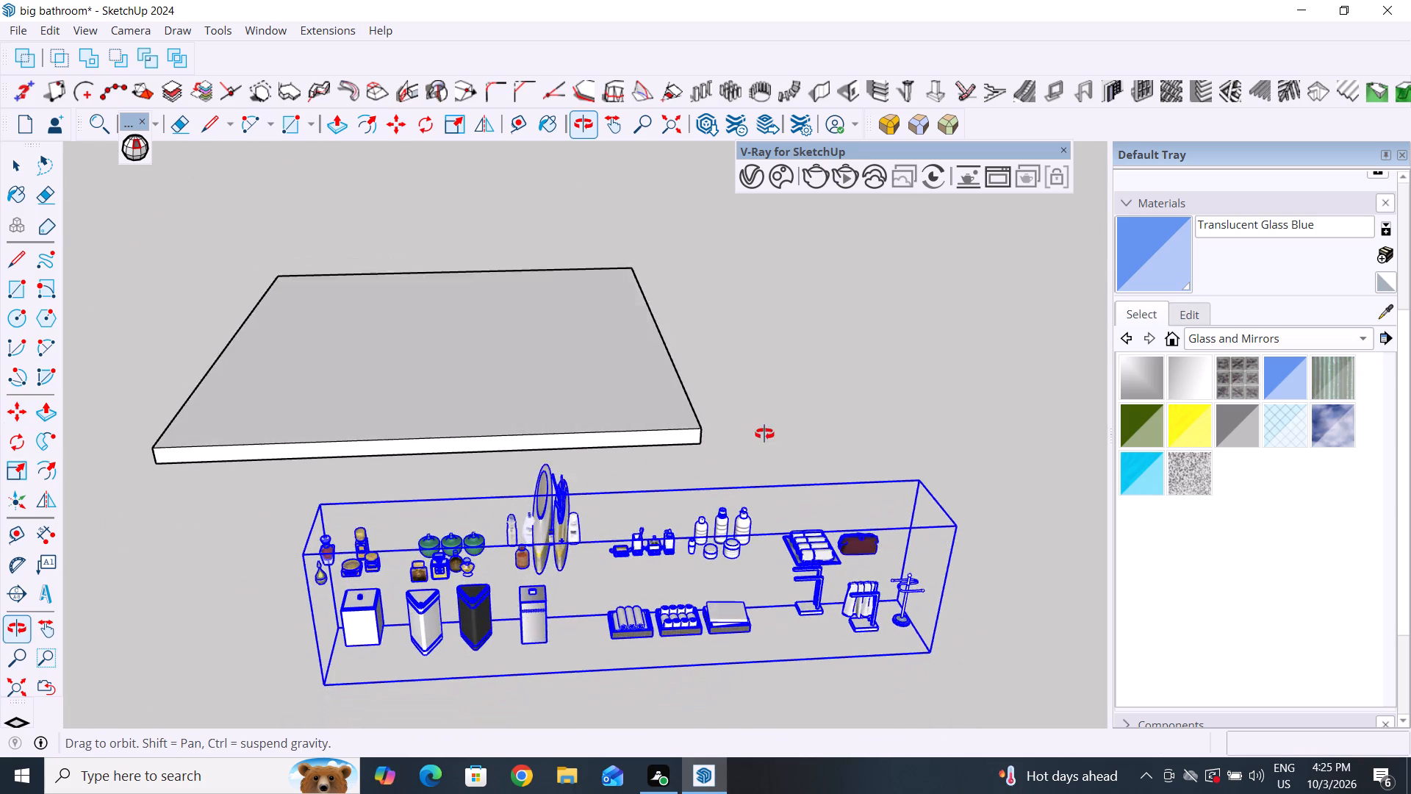
pyautogui.moveTo(764, 434); pyautogui.dragTo(799, 409, button='middle')
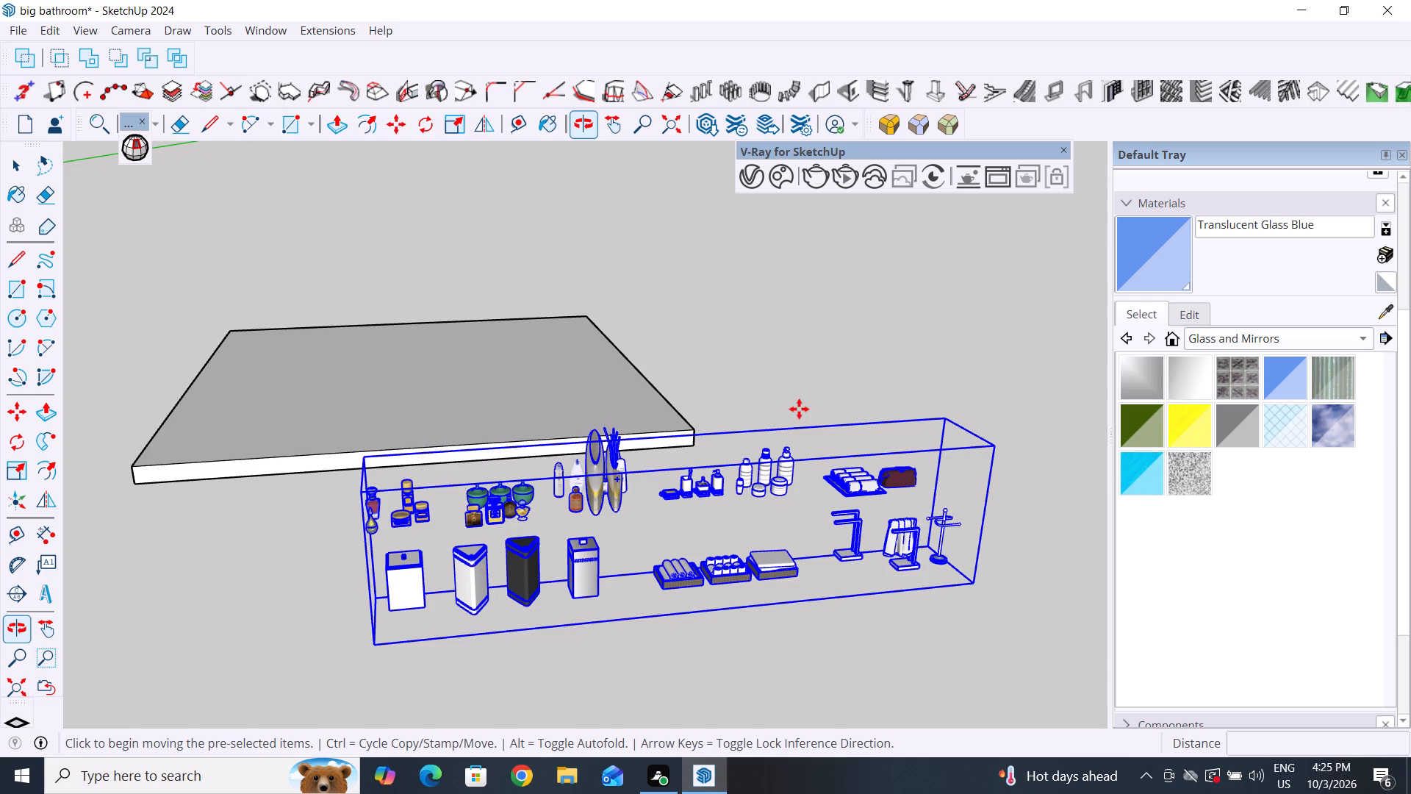
pyautogui.scroll(4, 930, 469)
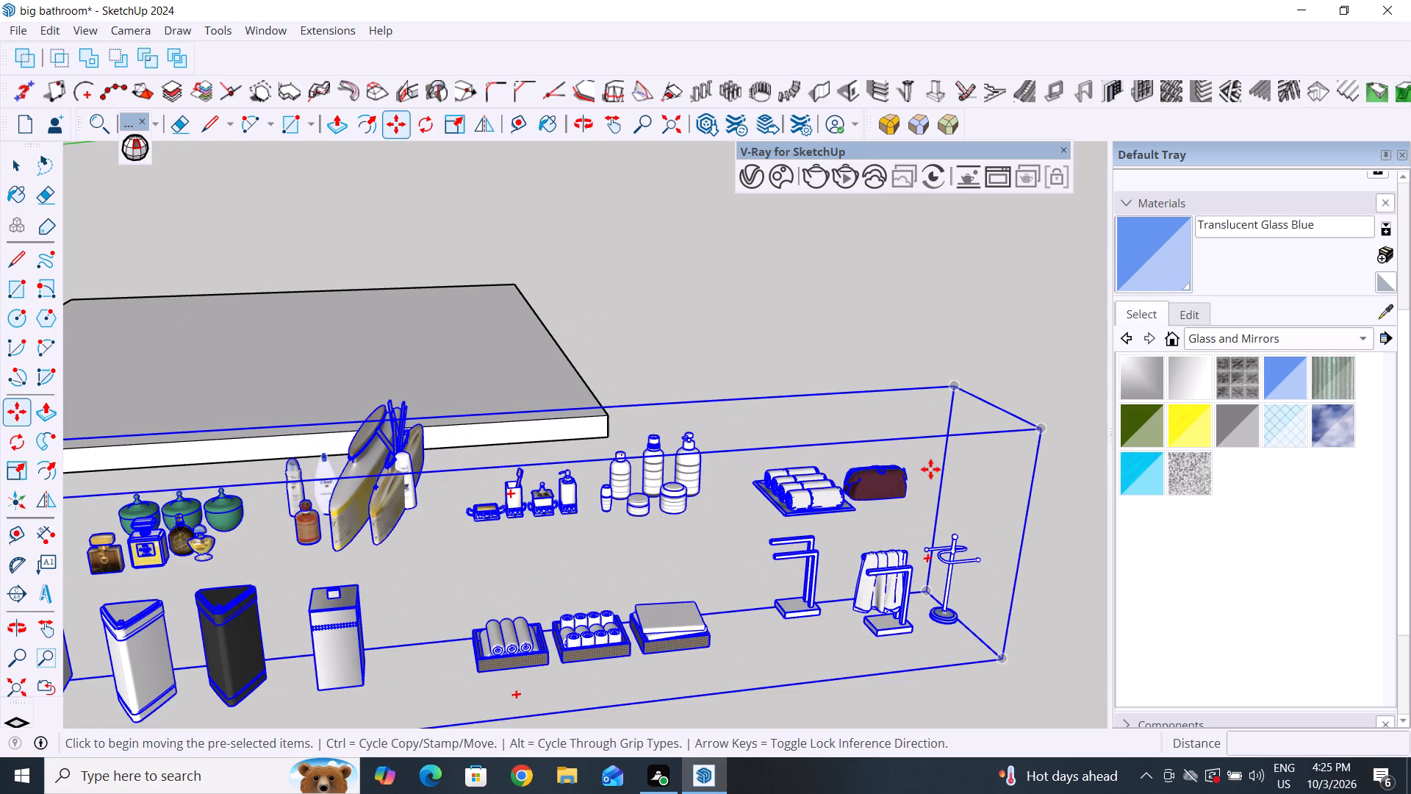
pyautogui.scroll(-1, 930, 469)
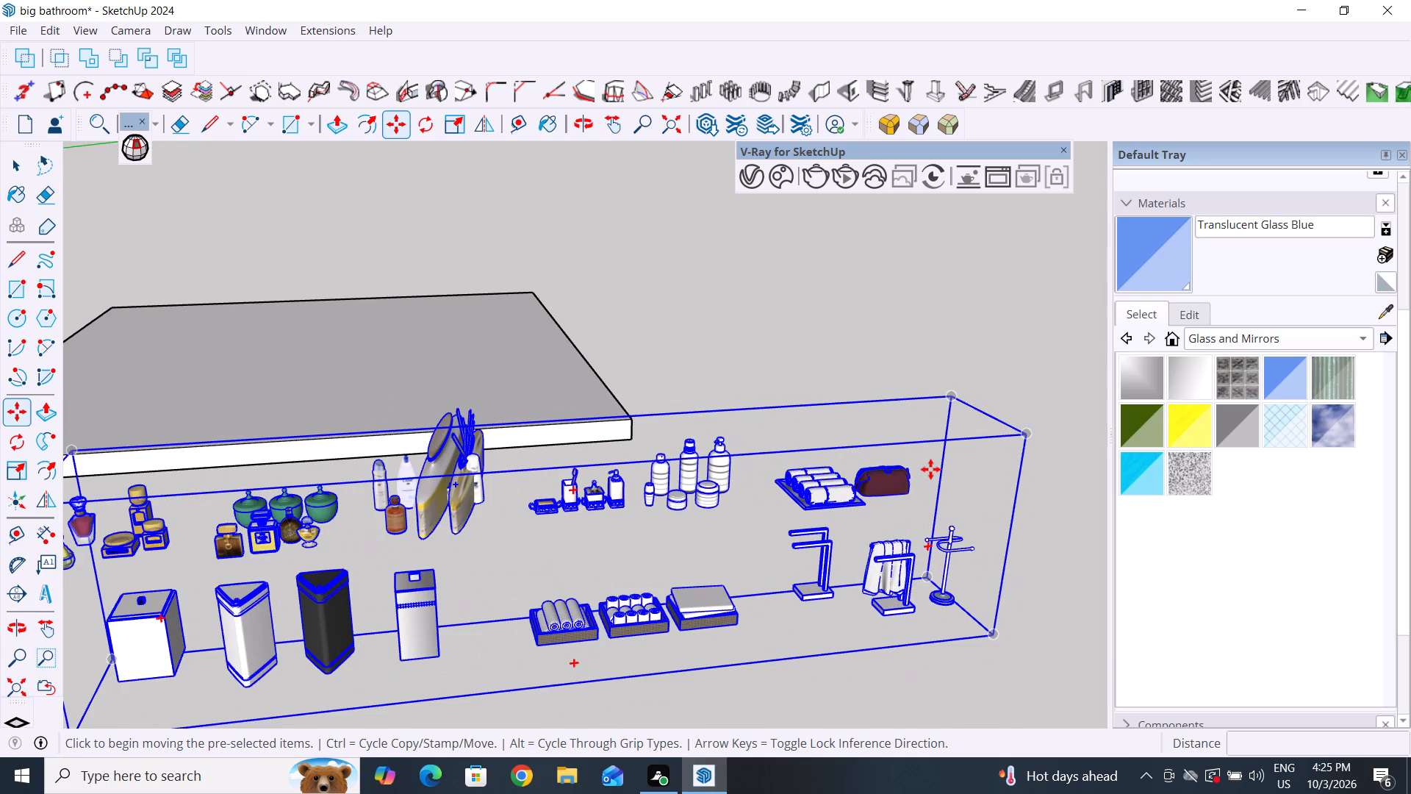
pyautogui.scroll(-1, 930, 469)
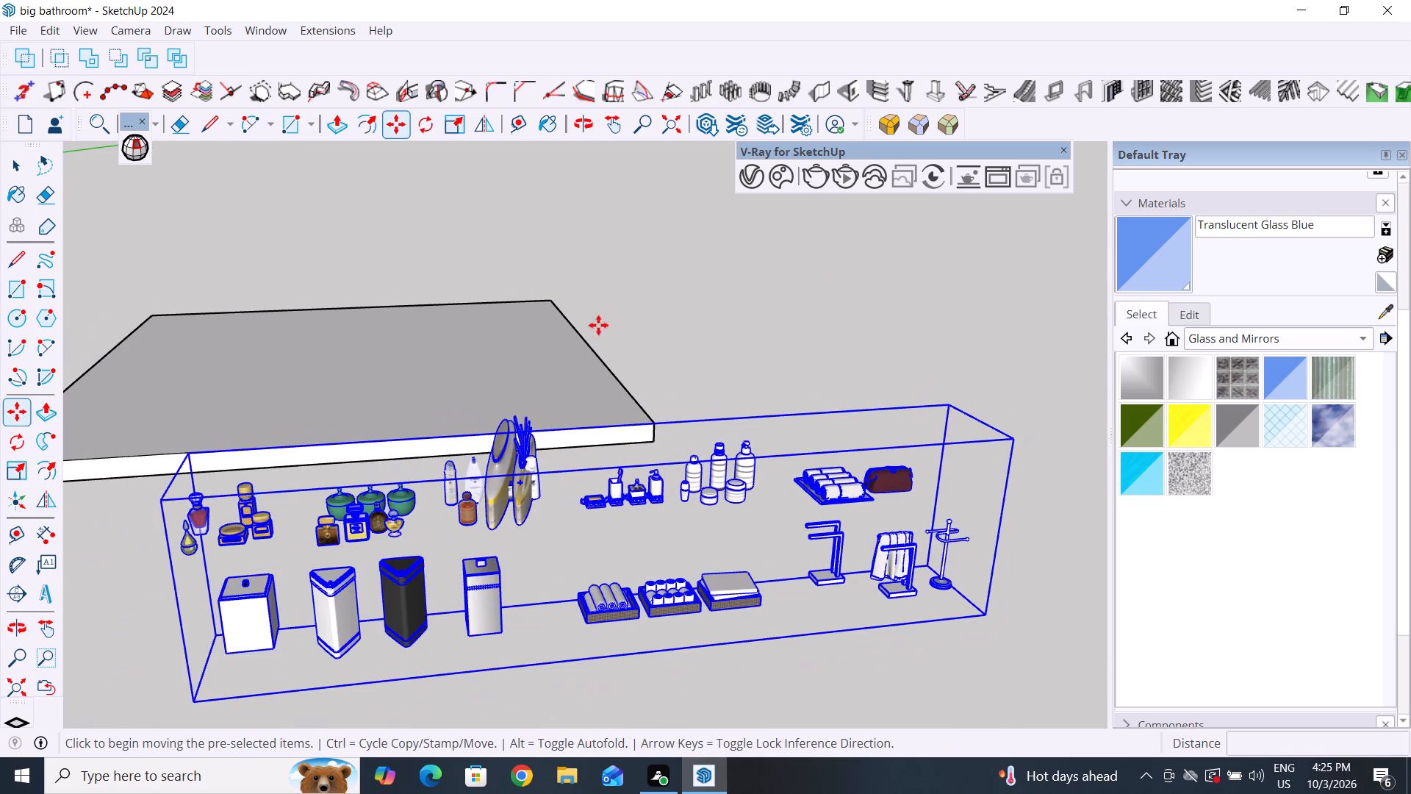
pyautogui.click(20, 165)
pyautogui.click(431, 255)
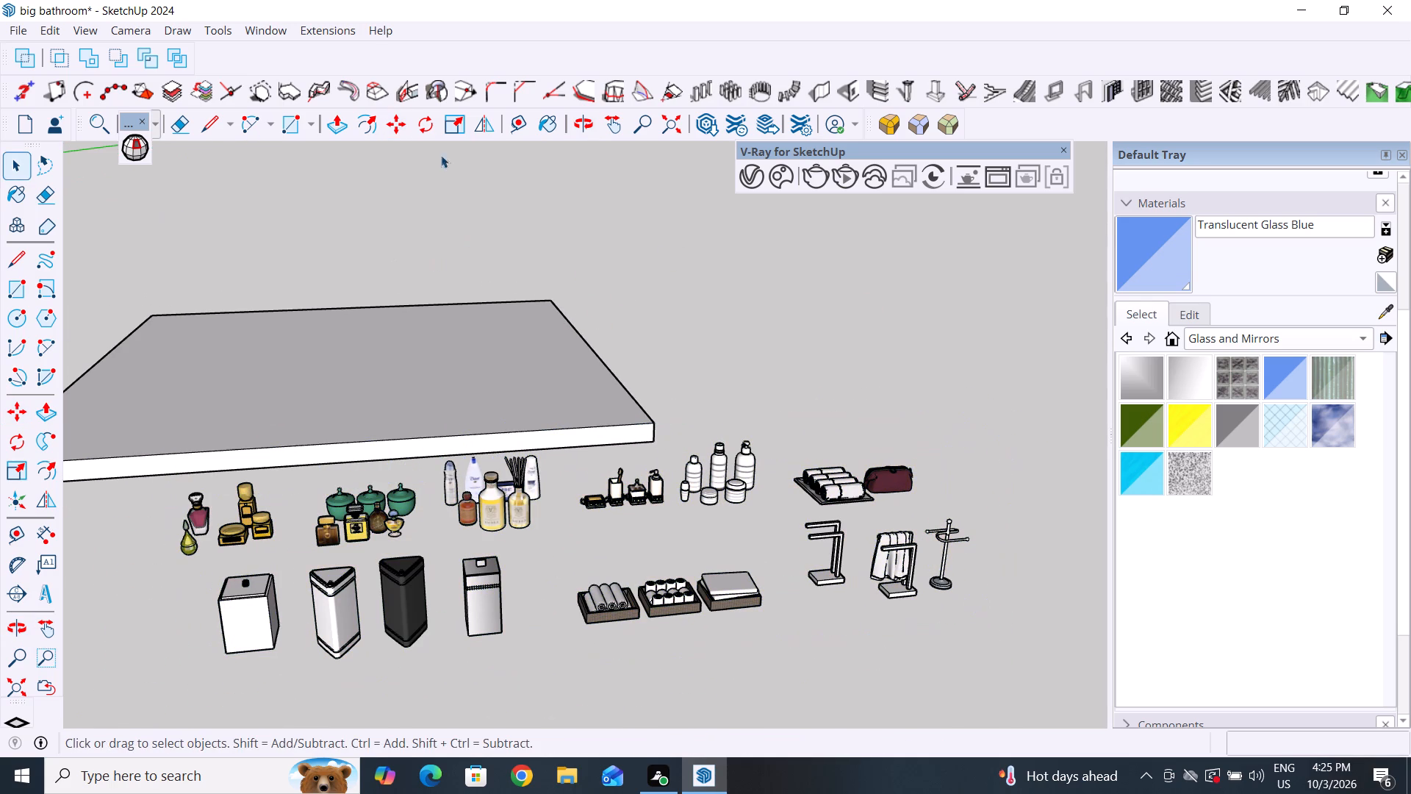
# Reopen 3D Warehouse, find the 17 MB "Bathroom_set" of Argan bottles and jars, and load it directly into the model.
pyautogui.click(276, 35)
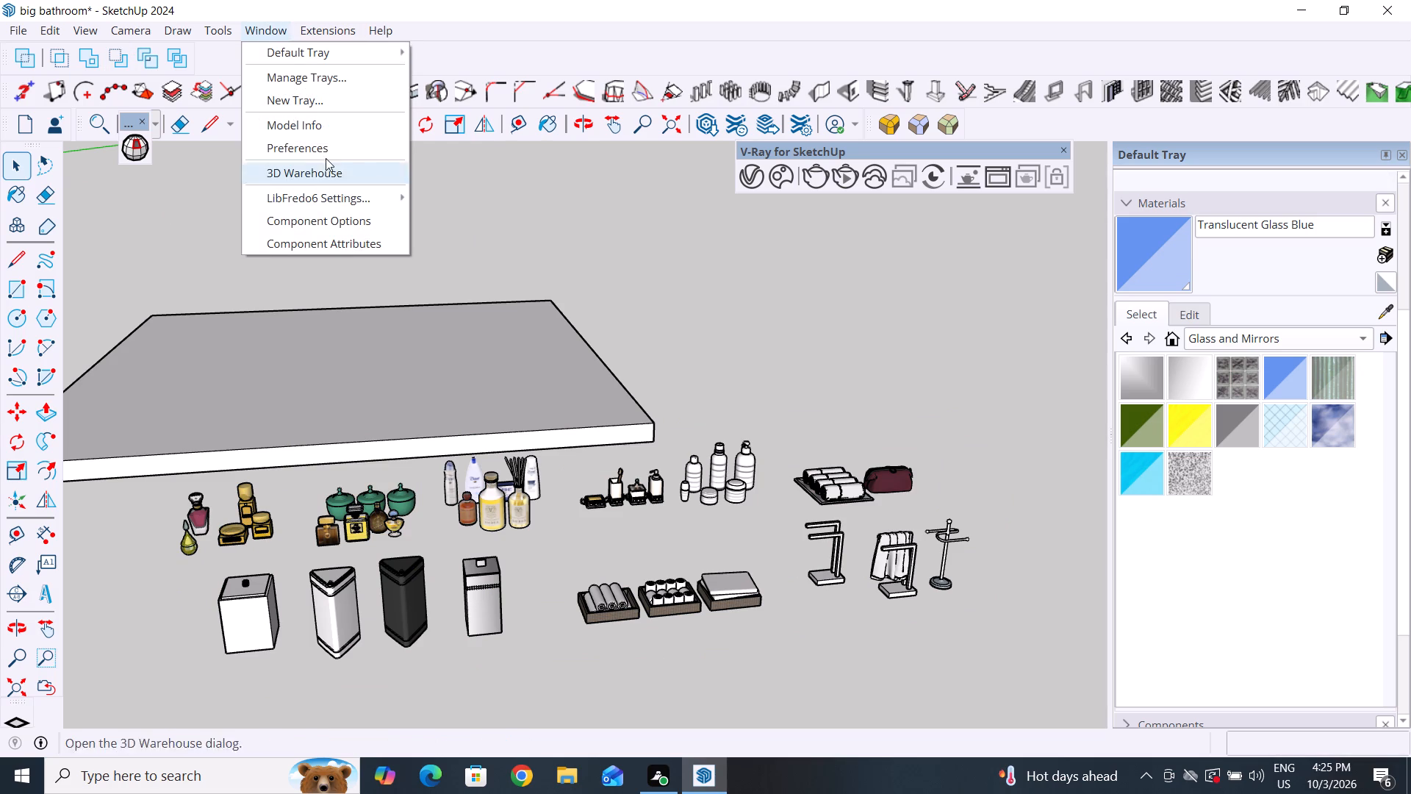
pyautogui.click(318, 167)
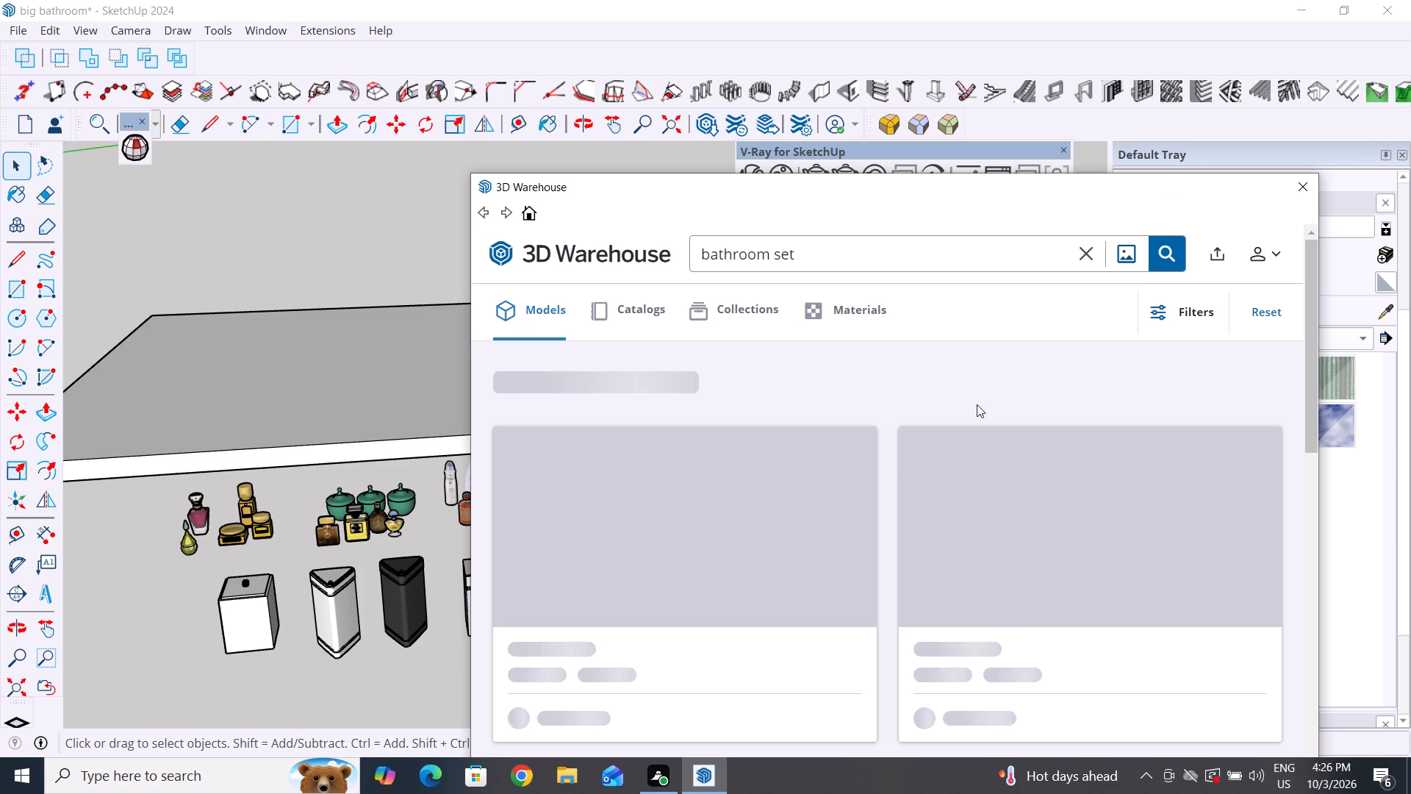
pyautogui.scroll(-5, 930, 442)
pyautogui.scroll(4, 894, 454)
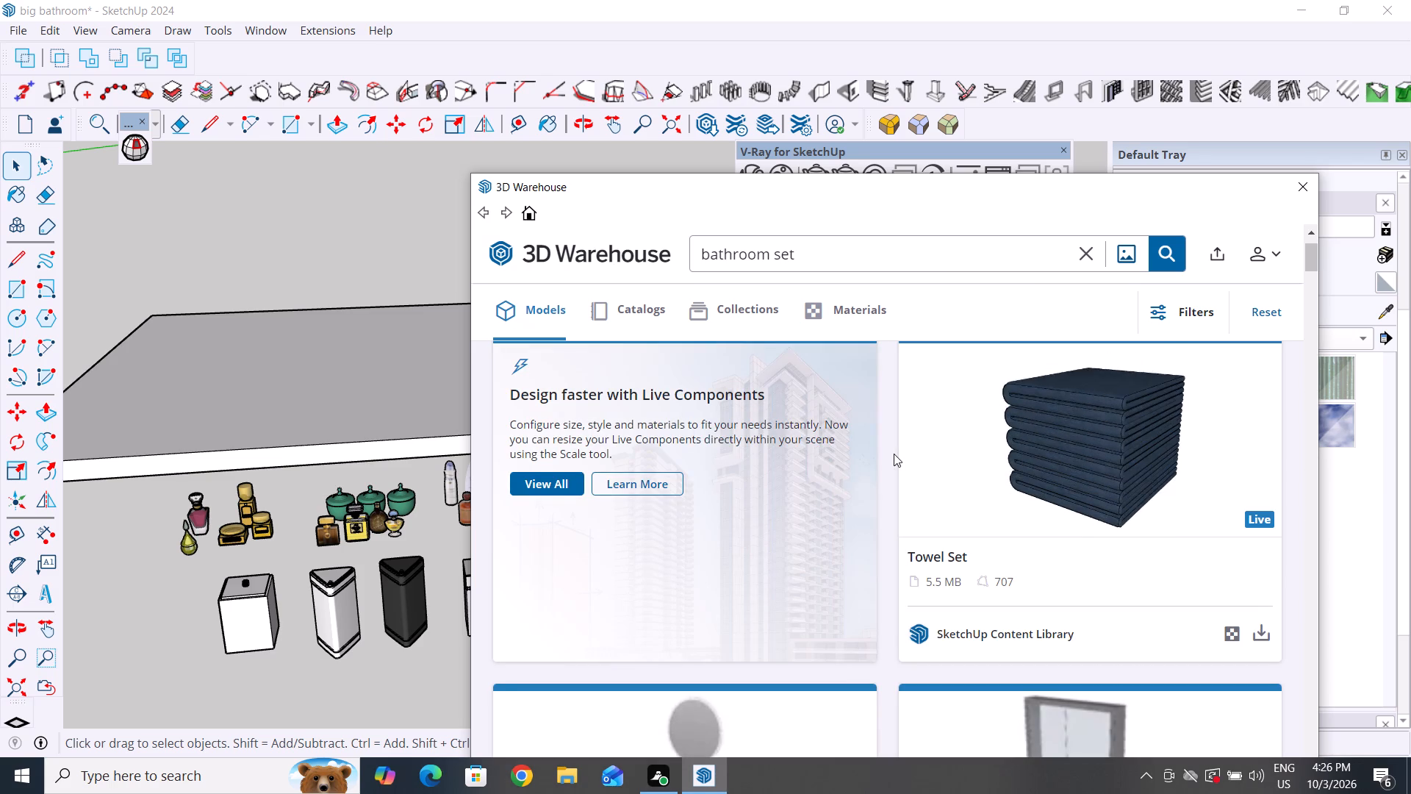
pyautogui.scroll(-8, 894, 454)
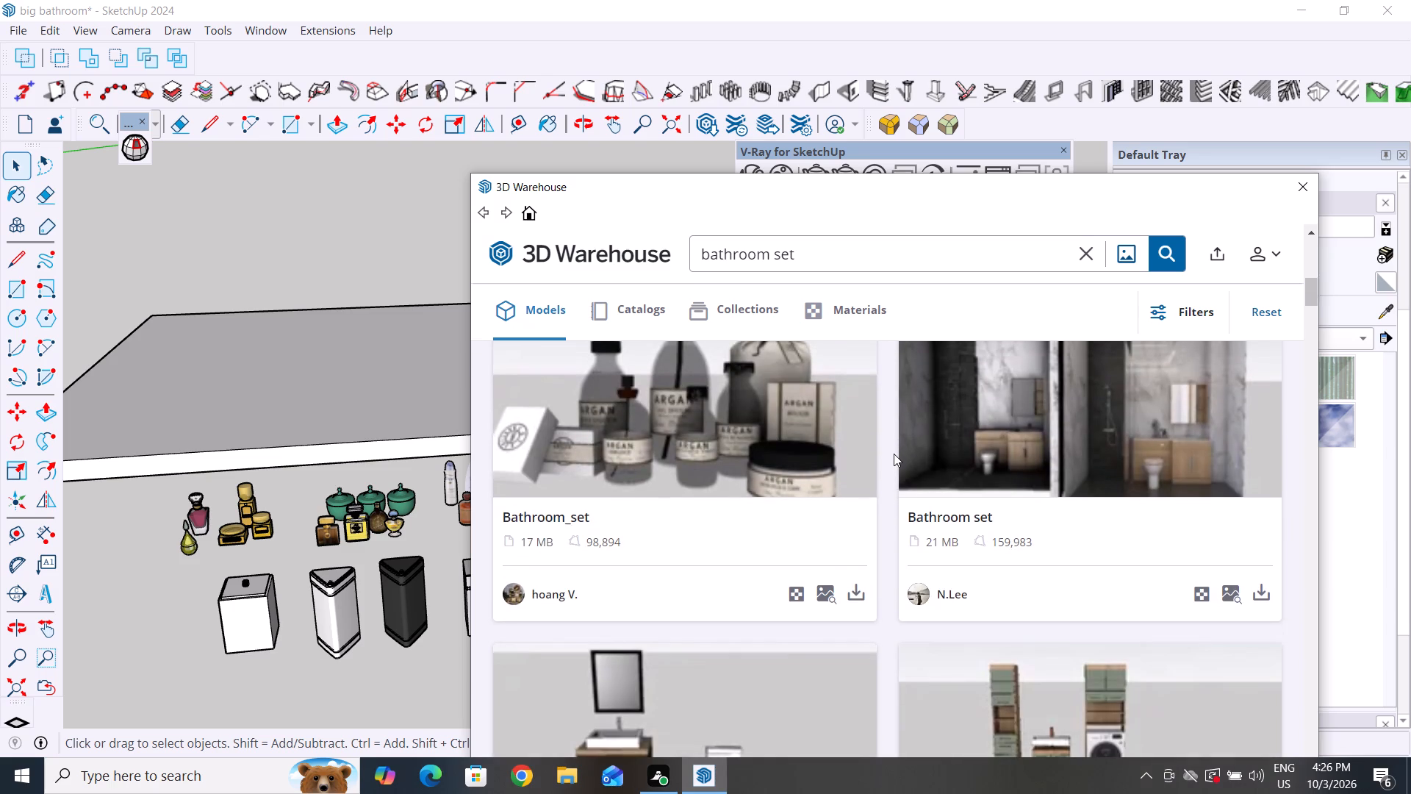
pyautogui.click(864, 595)
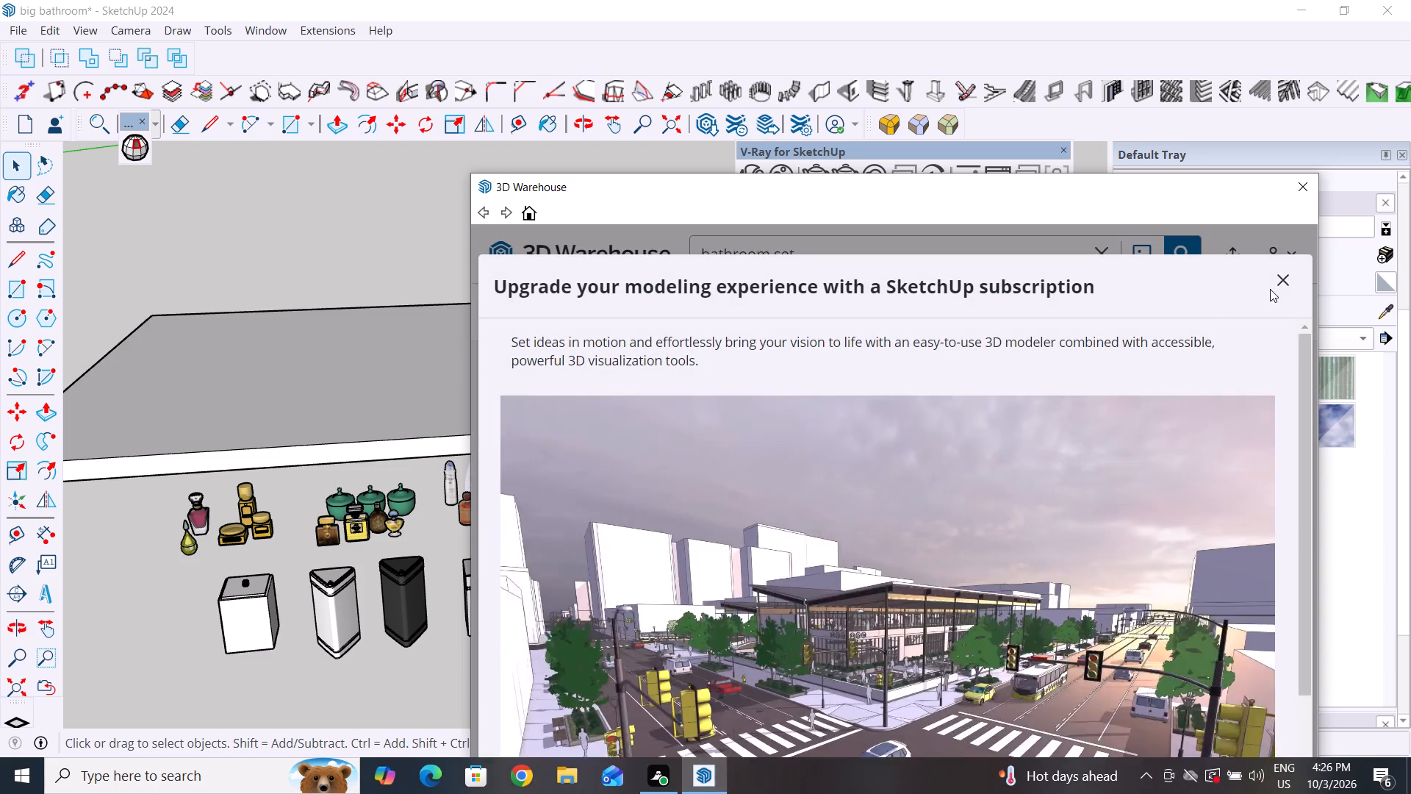
pyautogui.click(1288, 279)
pyautogui.click(852, 587)
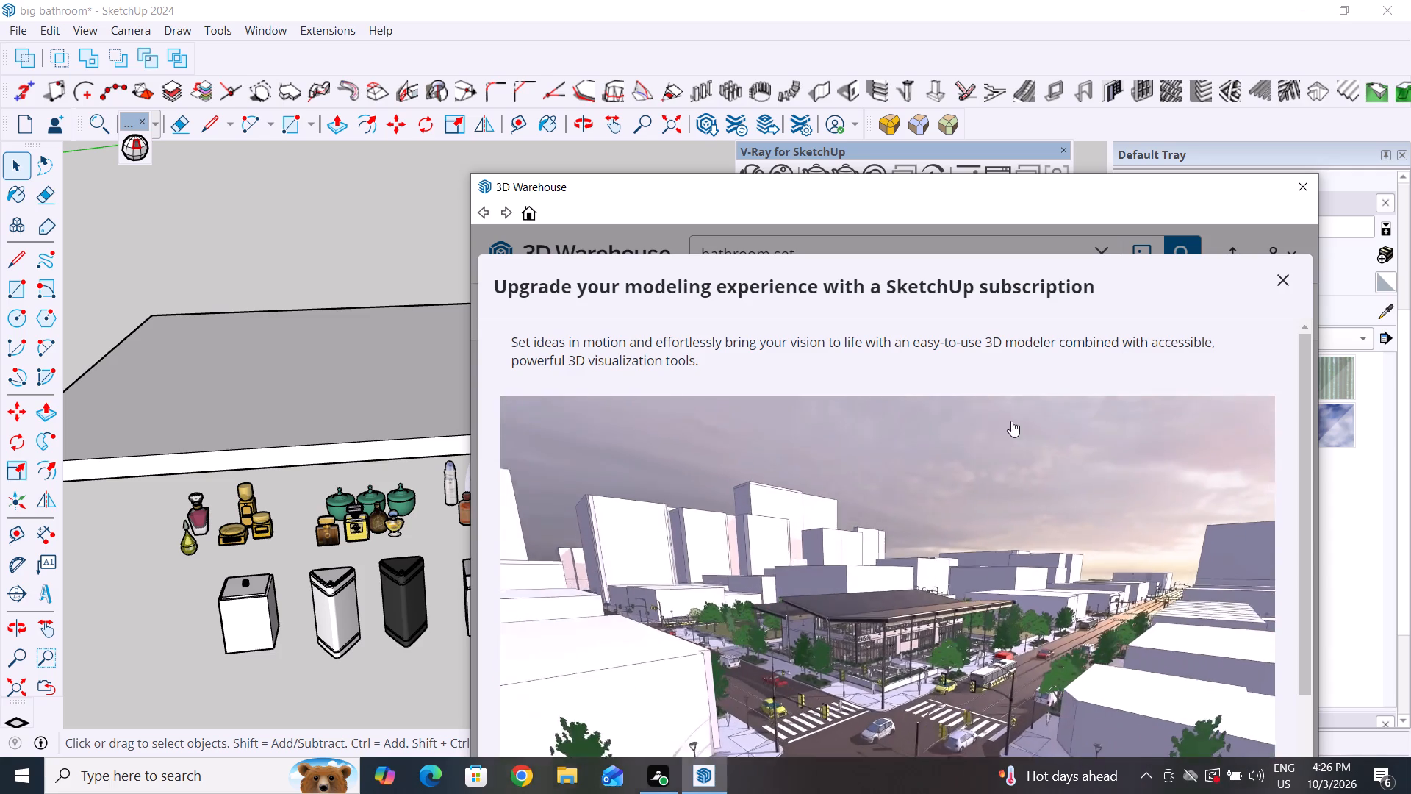
pyautogui.moveTo(1123, 200); pyautogui.dragTo(1155, 62)
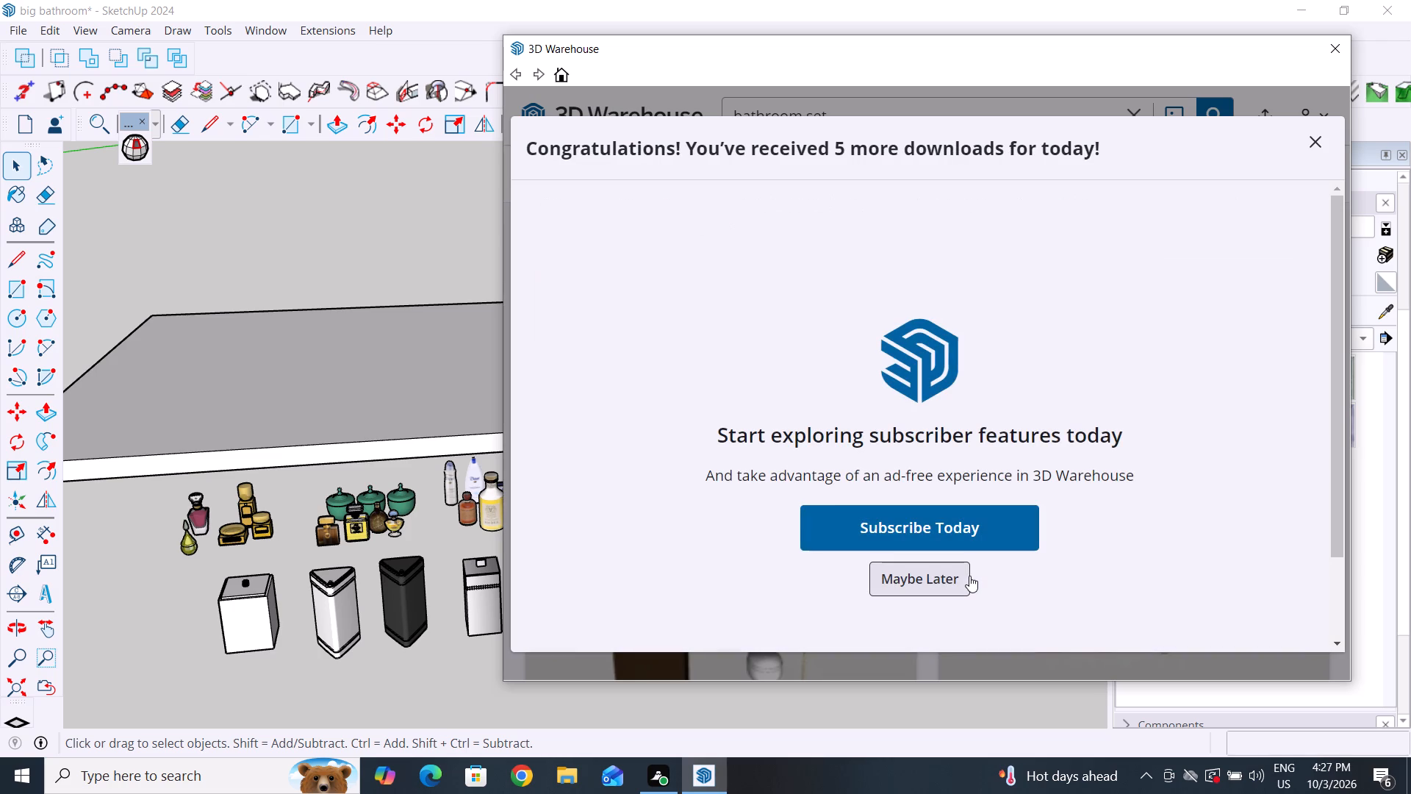
pyautogui.click(933, 581)
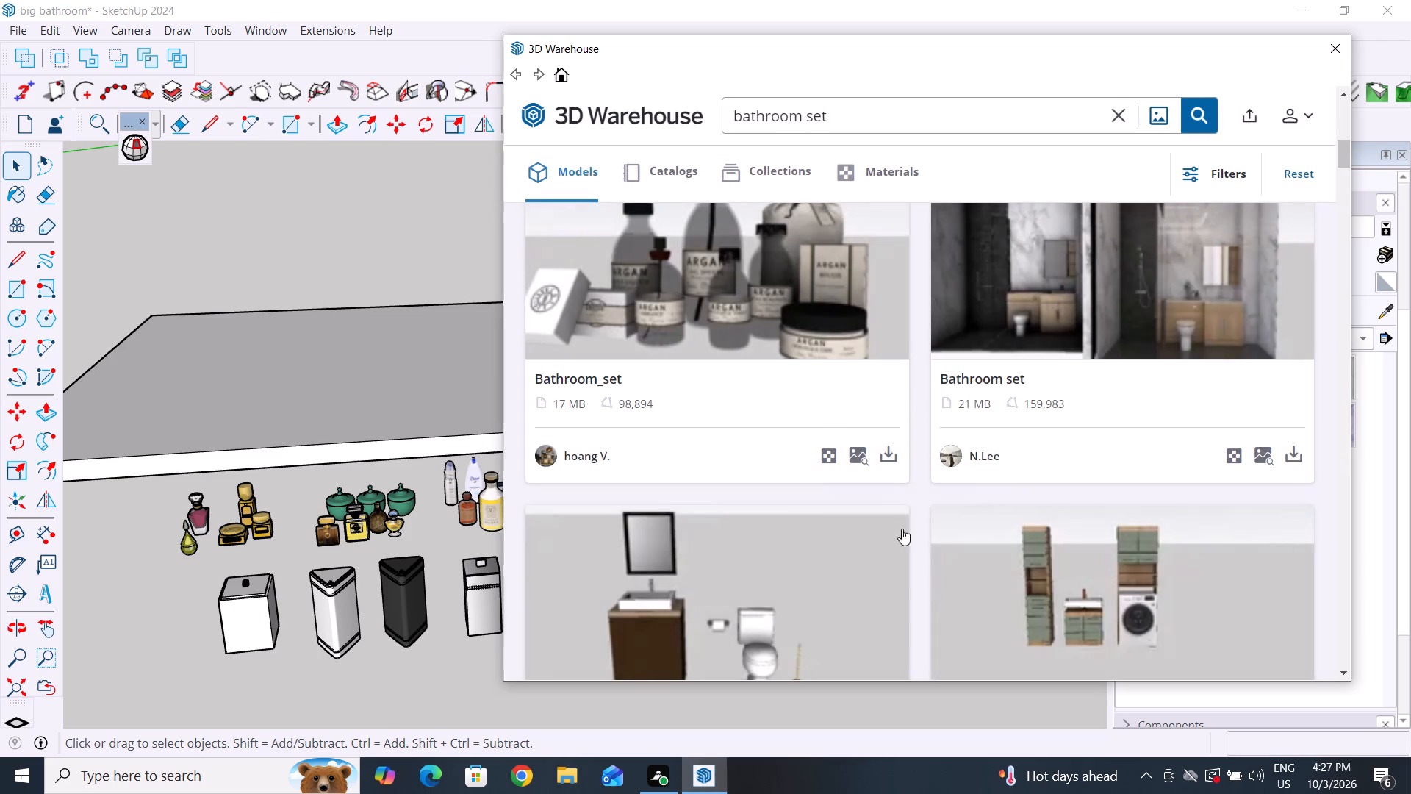
pyautogui.click(890, 452)
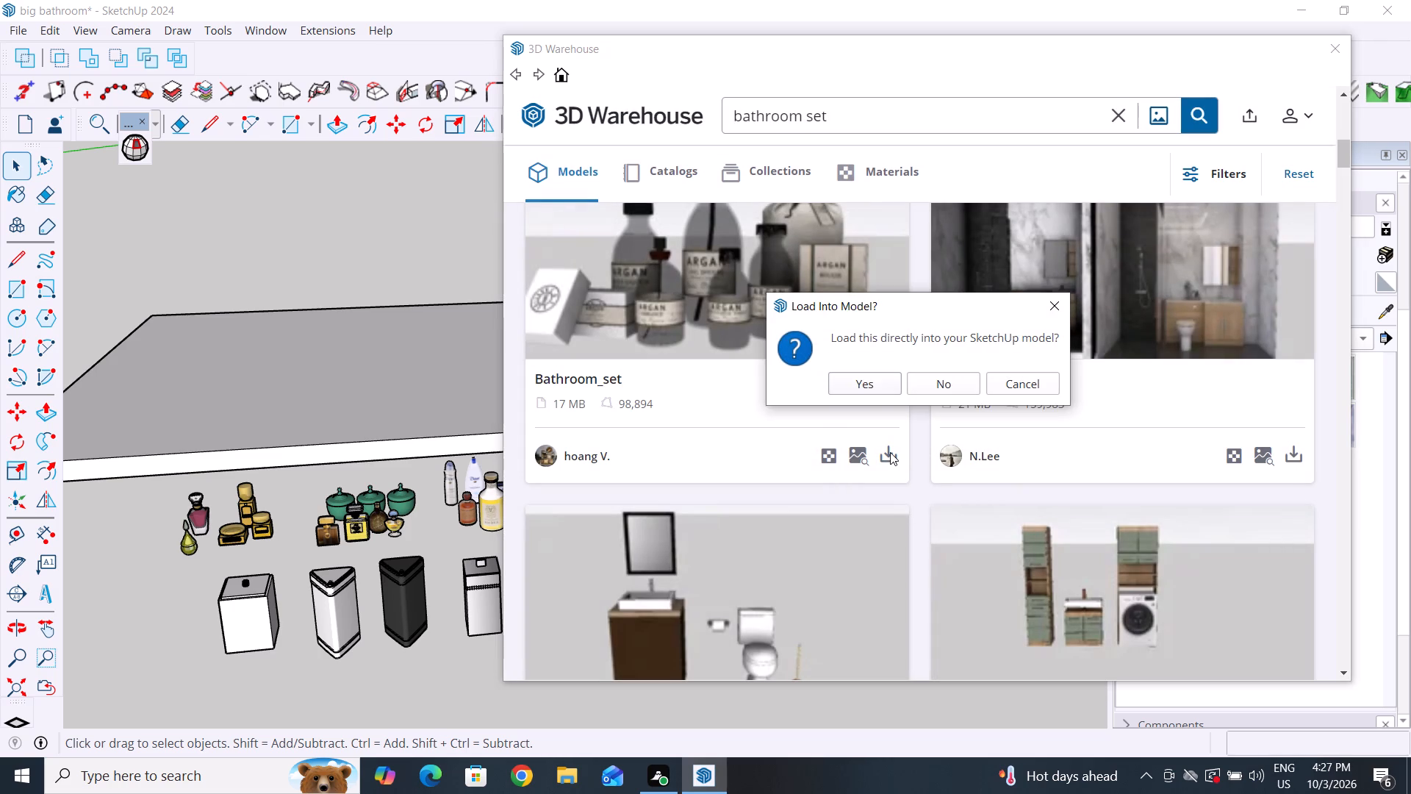
pyautogui.click(870, 385)
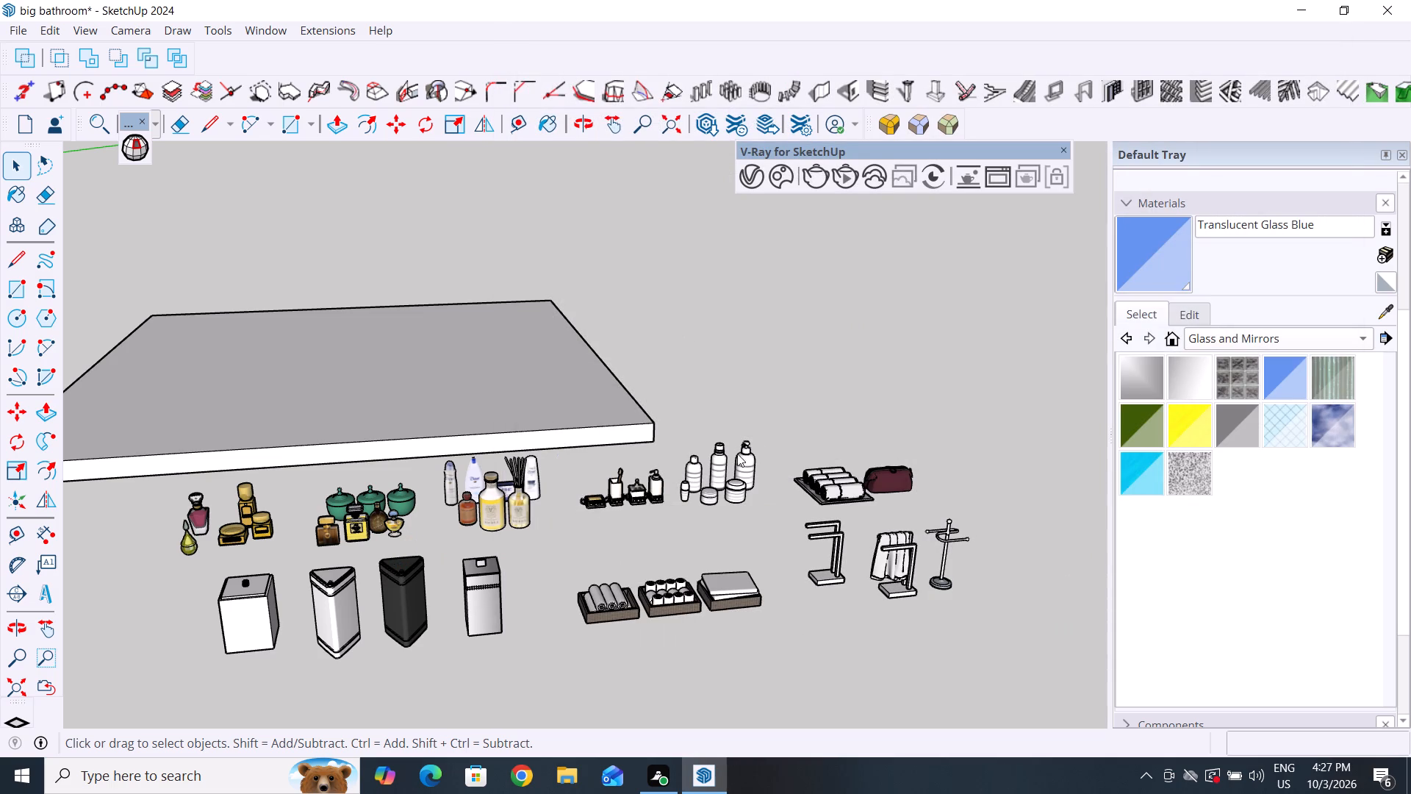
# Place the loaded bottle set on the empty ground outside the room, beyond the slab and the accessories set.
pyautogui.scroll(-5, 685, 566)
pyautogui.scroll(-3, 736, 428)
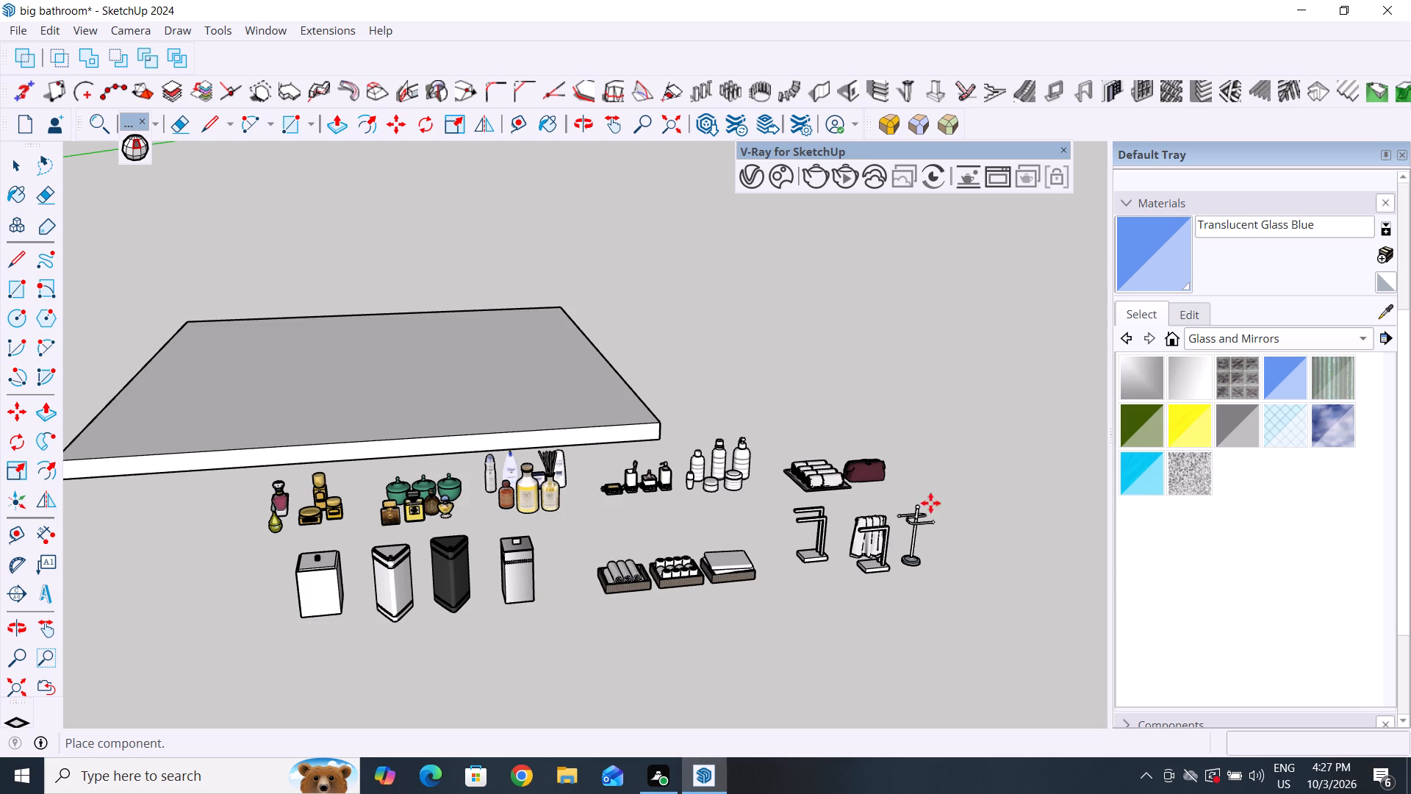
pyautogui.scroll(-8, 738, 368)
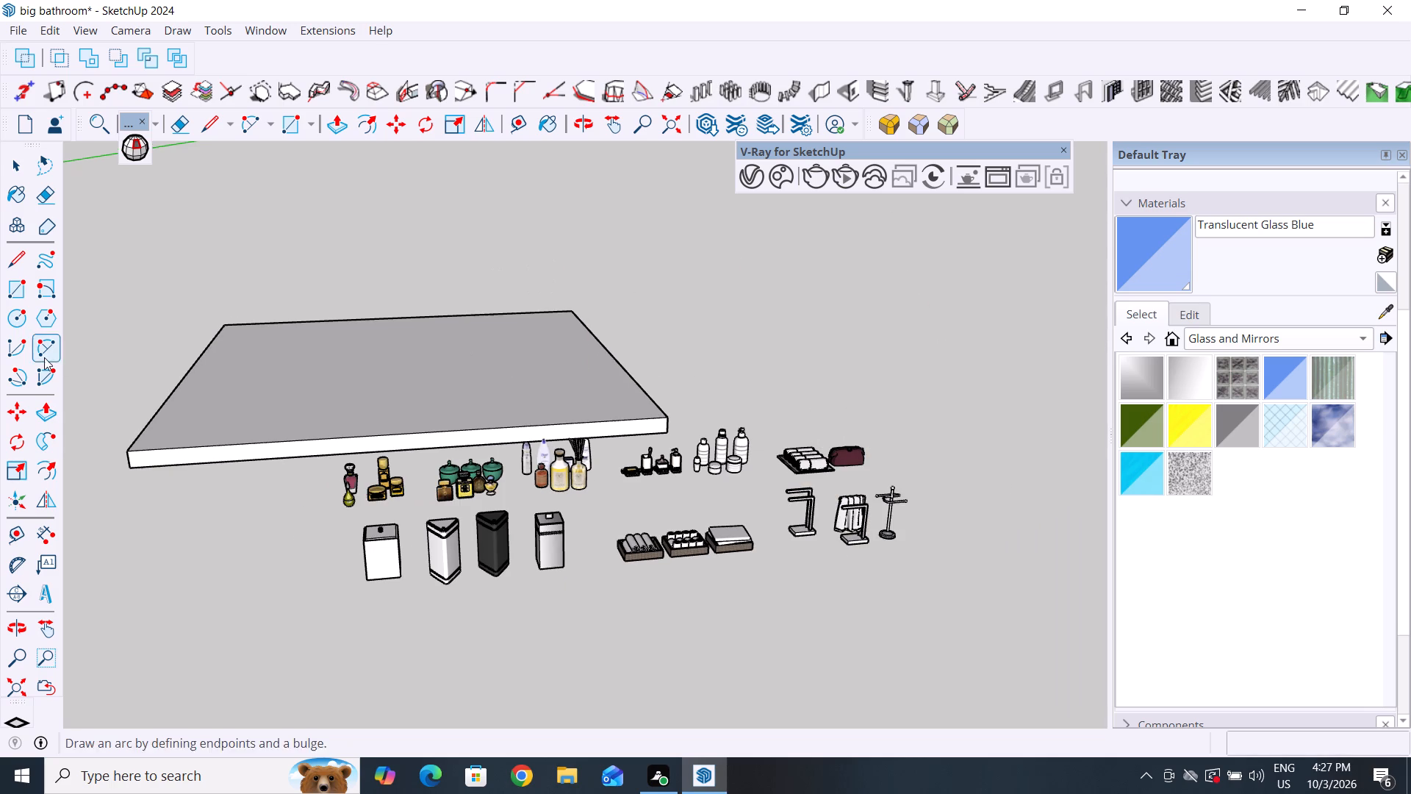
pyautogui.scroll(-9, 517, 421)
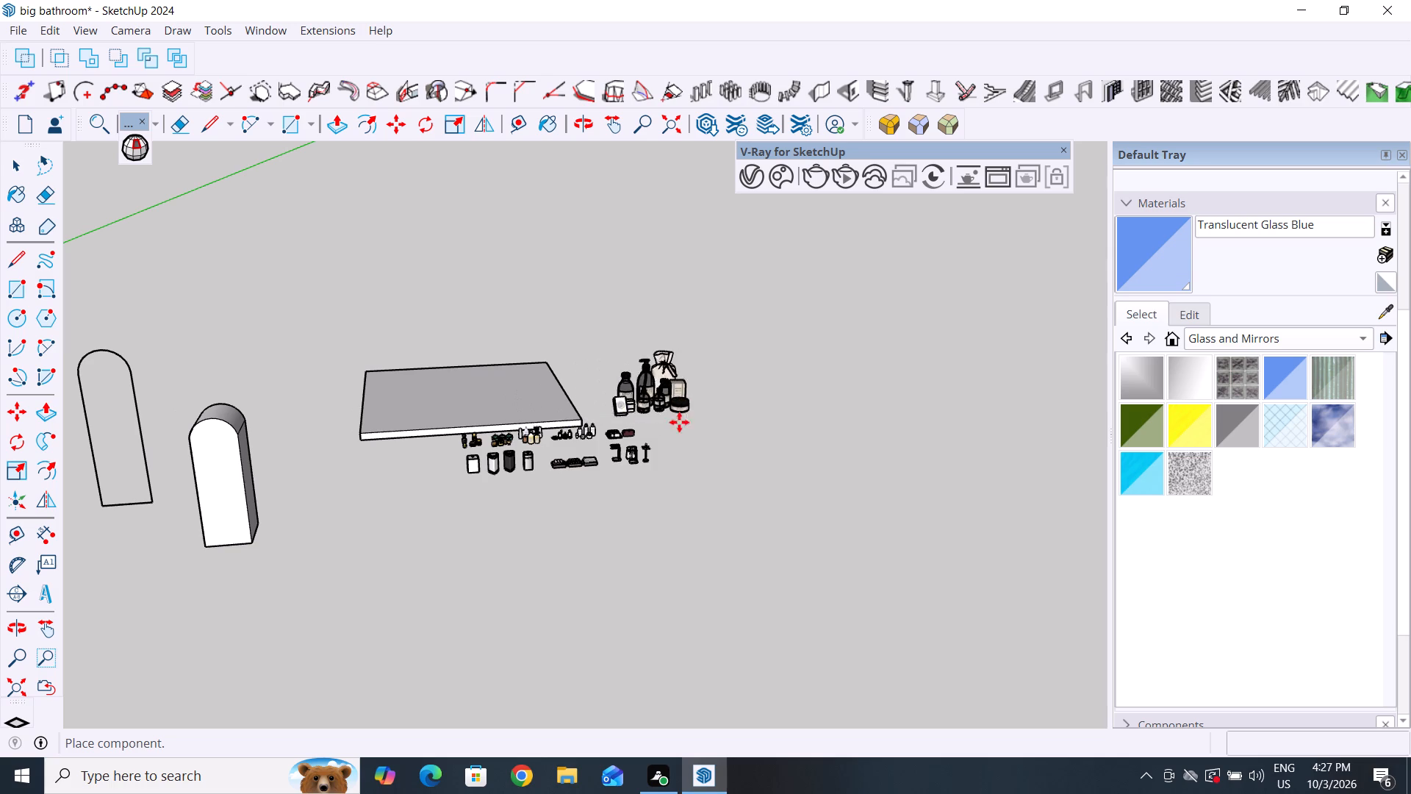
pyautogui.click(702, 439)
pyautogui.scroll(-3, 674, 506)
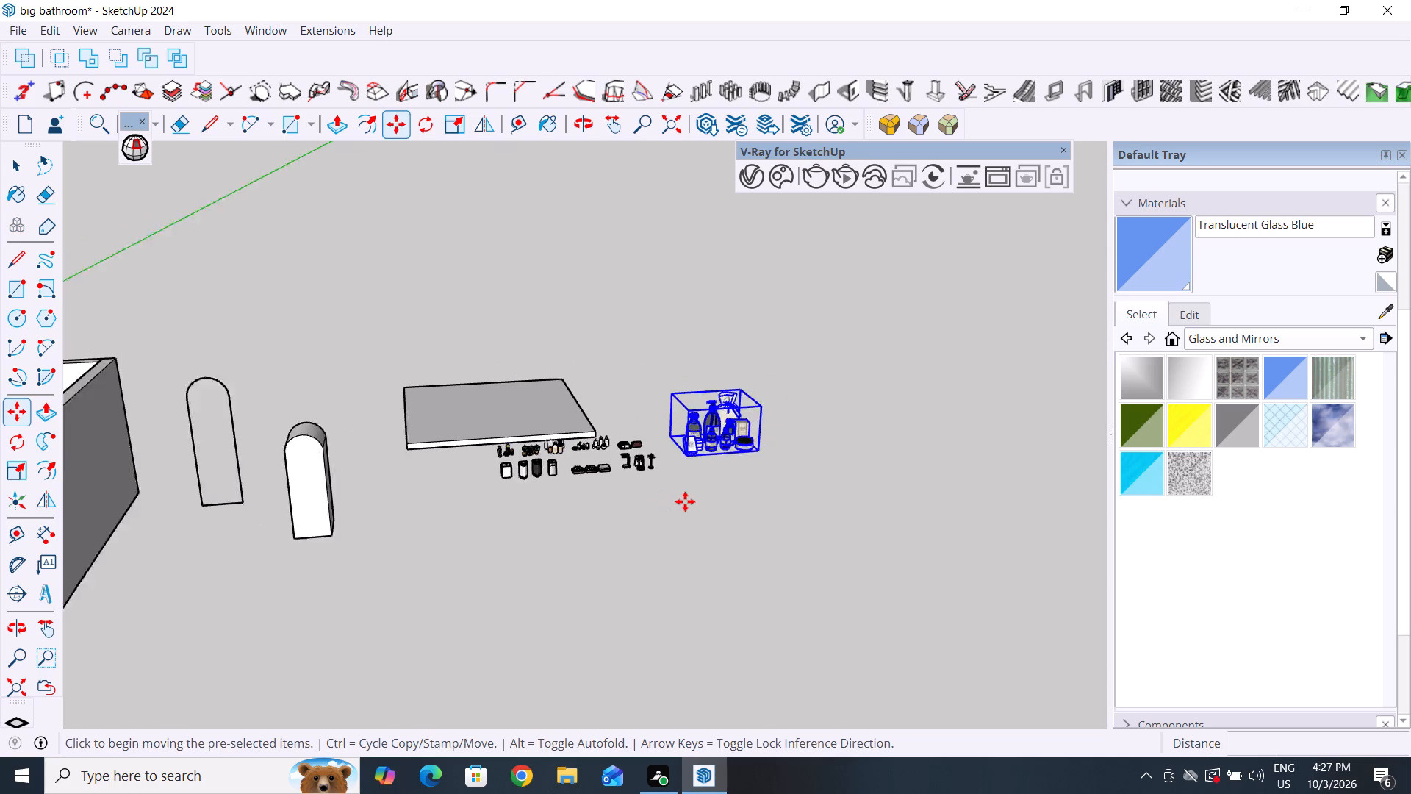
pyautogui.scroll(-4, 685, 501)
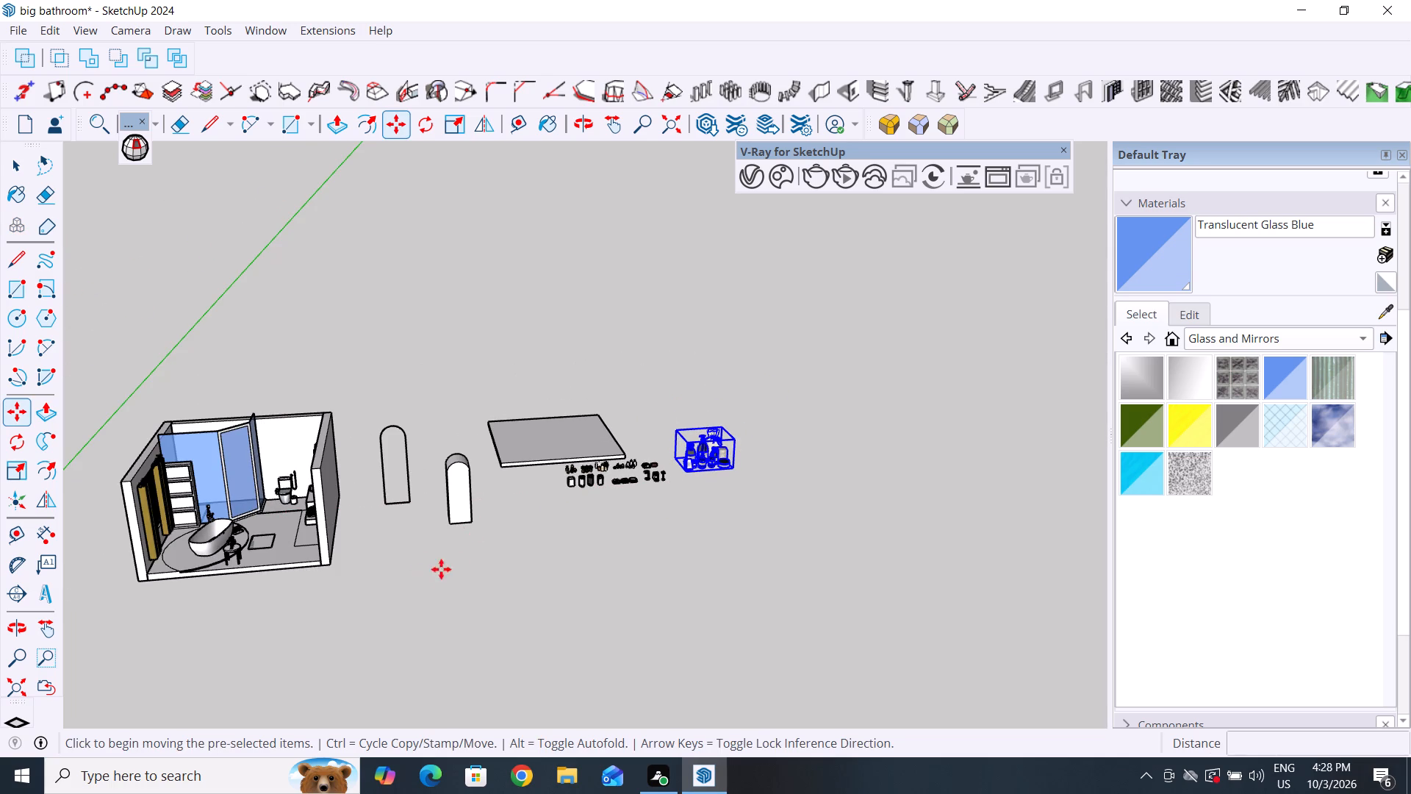
pyautogui.scroll(4, 259, 492)
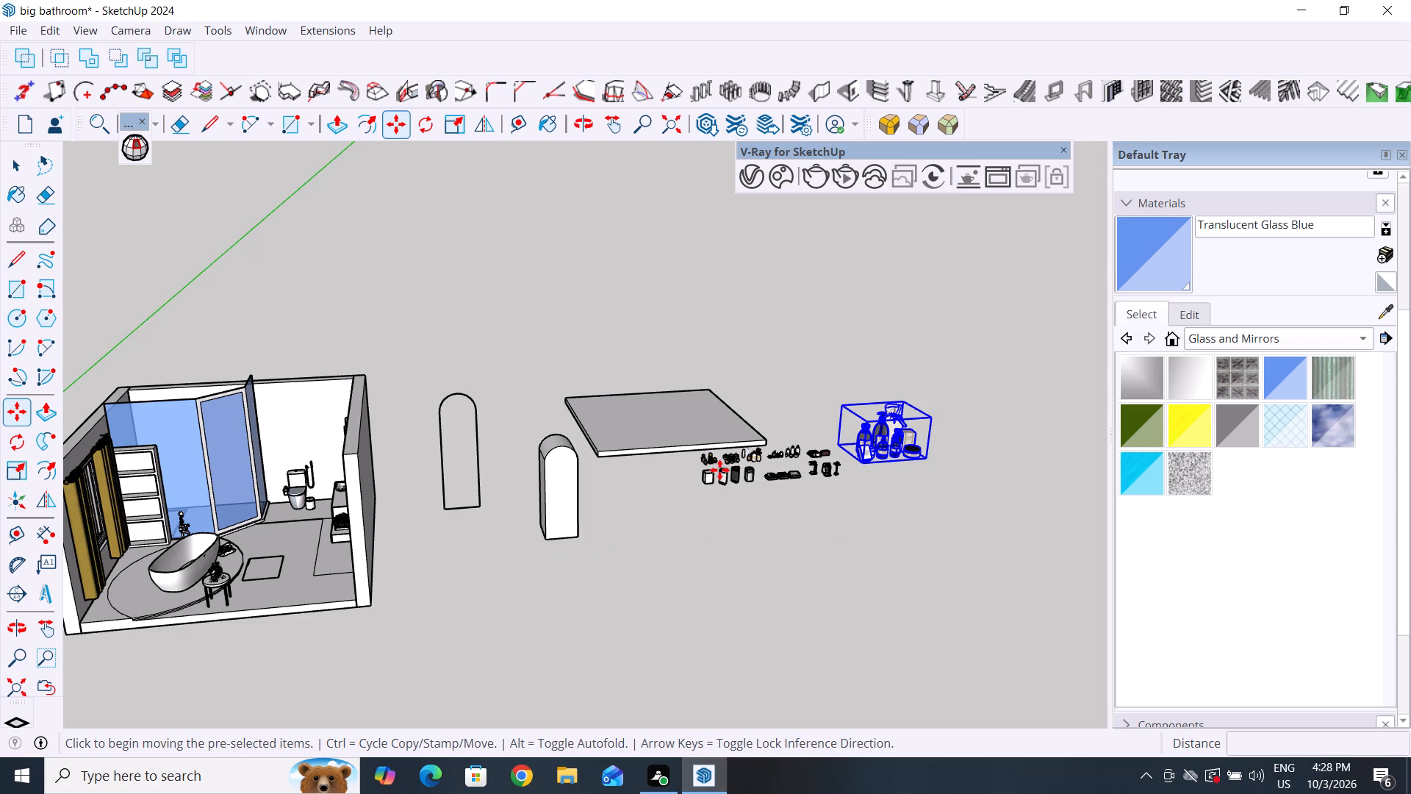
pyautogui.click(23, 176)
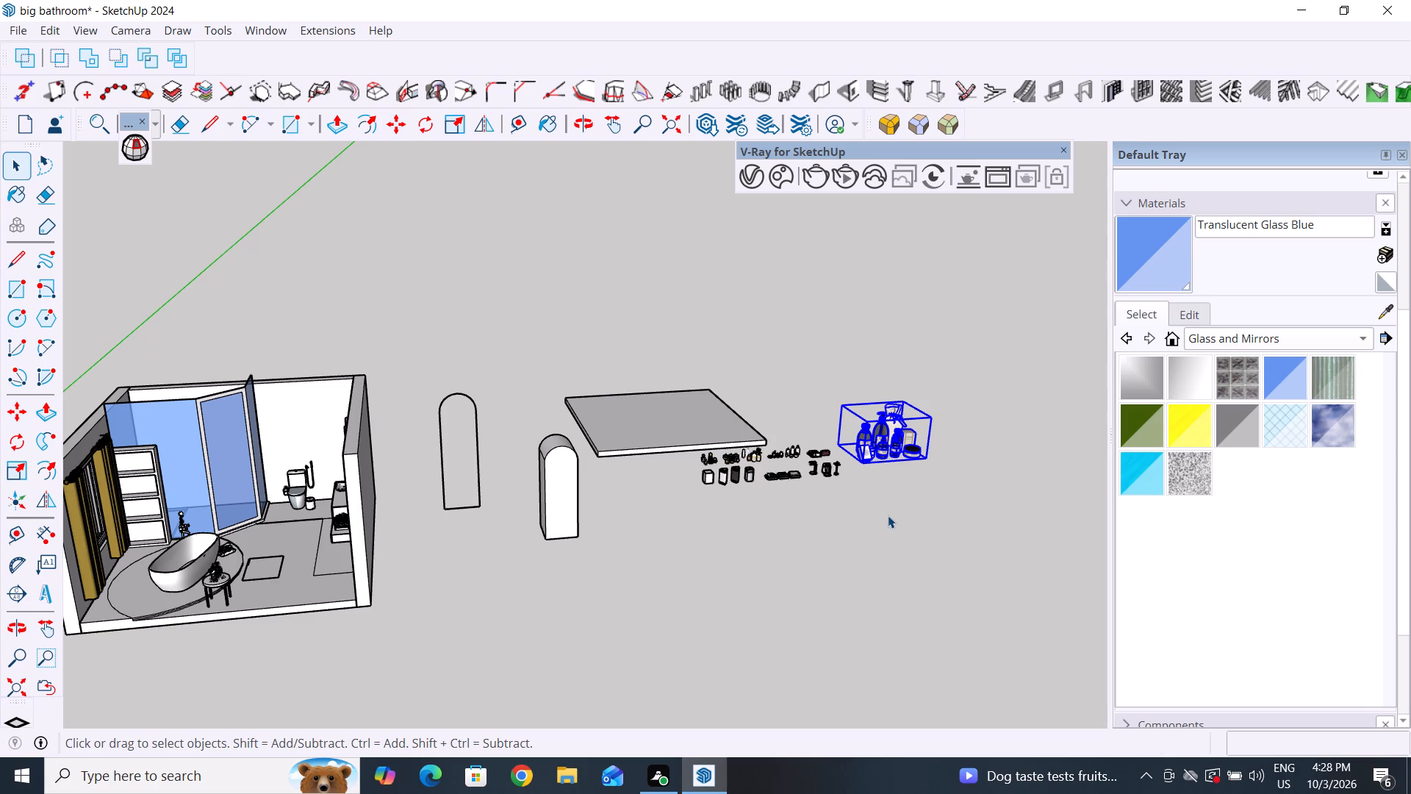
# Search 3D Warehouse for "father floor mat" and look over the results.
pyautogui.click(259, 31)
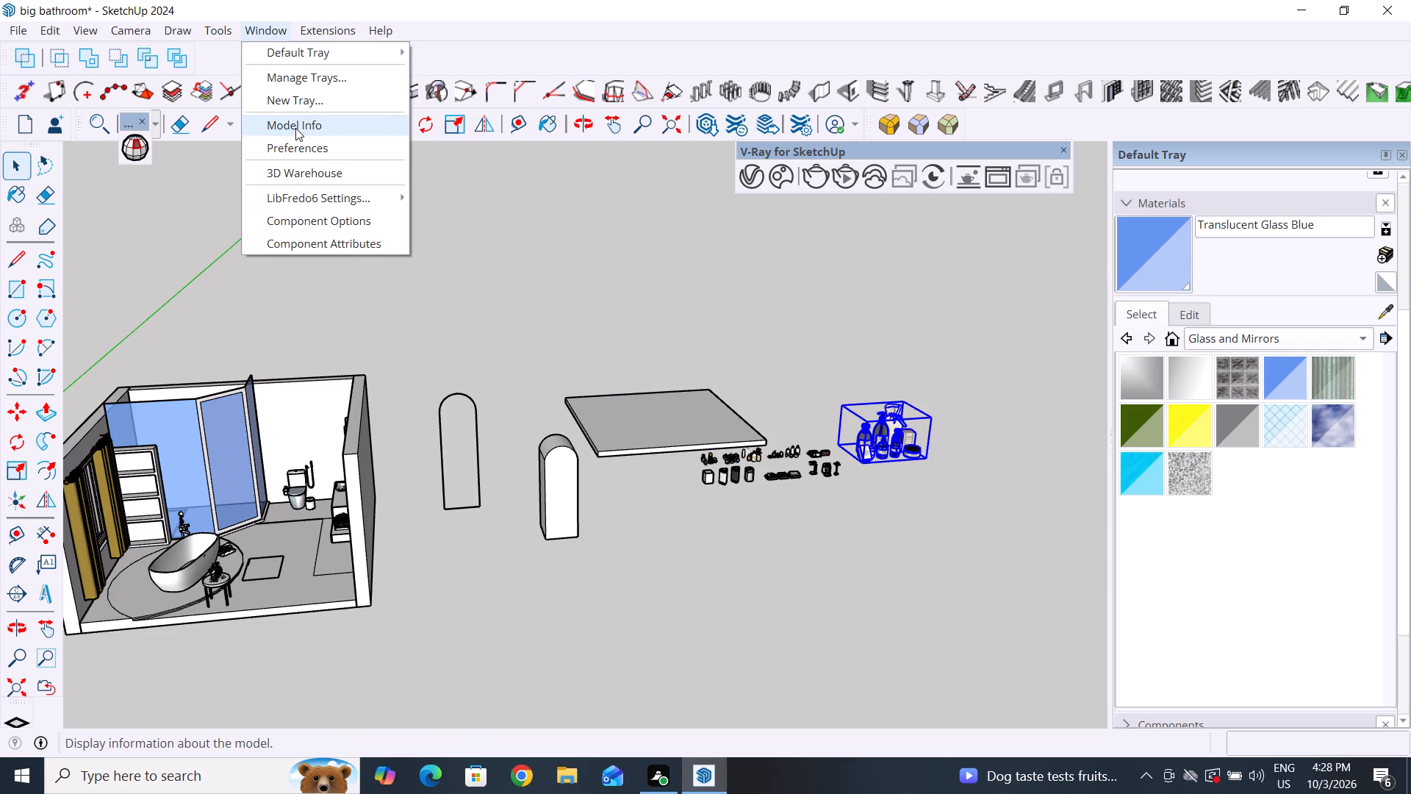
pyautogui.click(292, 174)
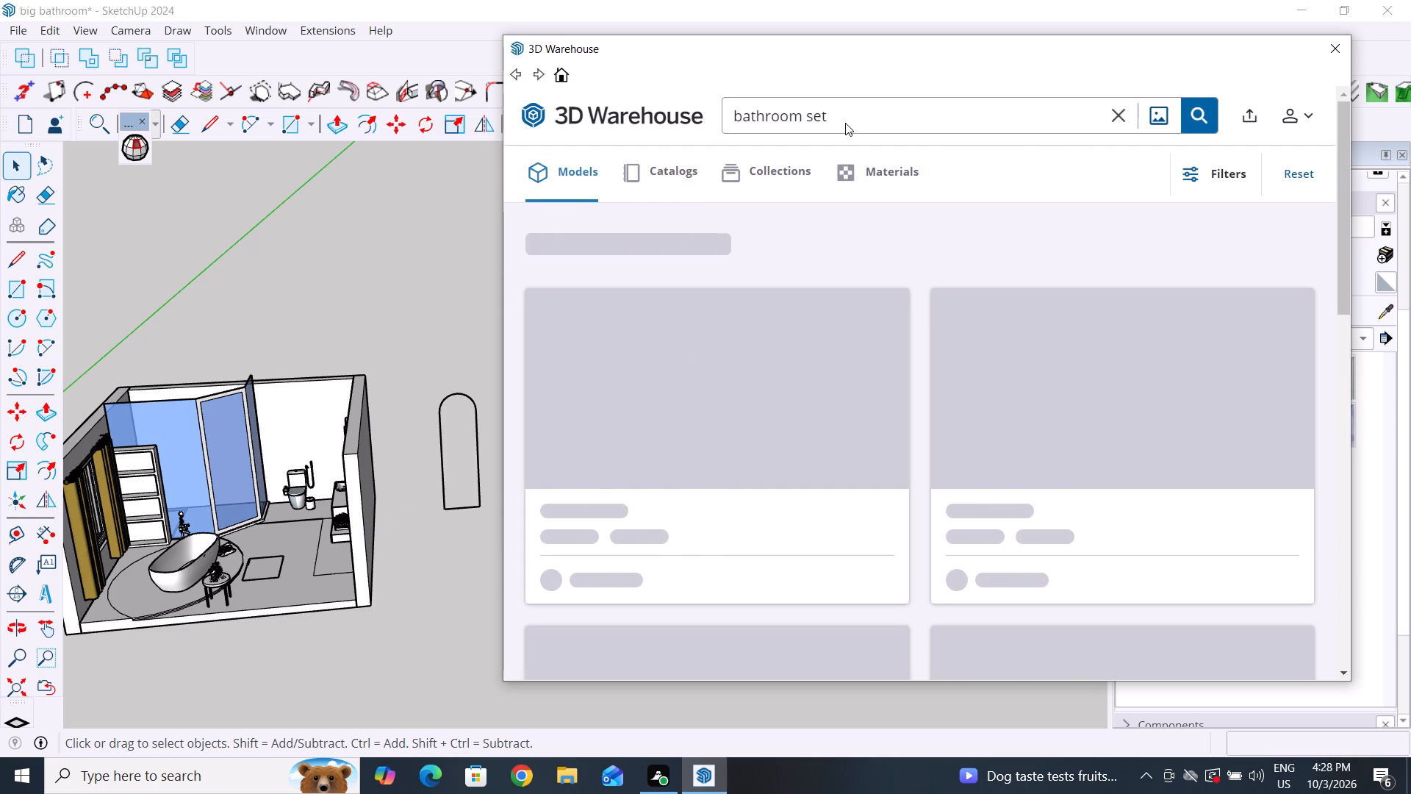
pyautogui.click(1121, 116)
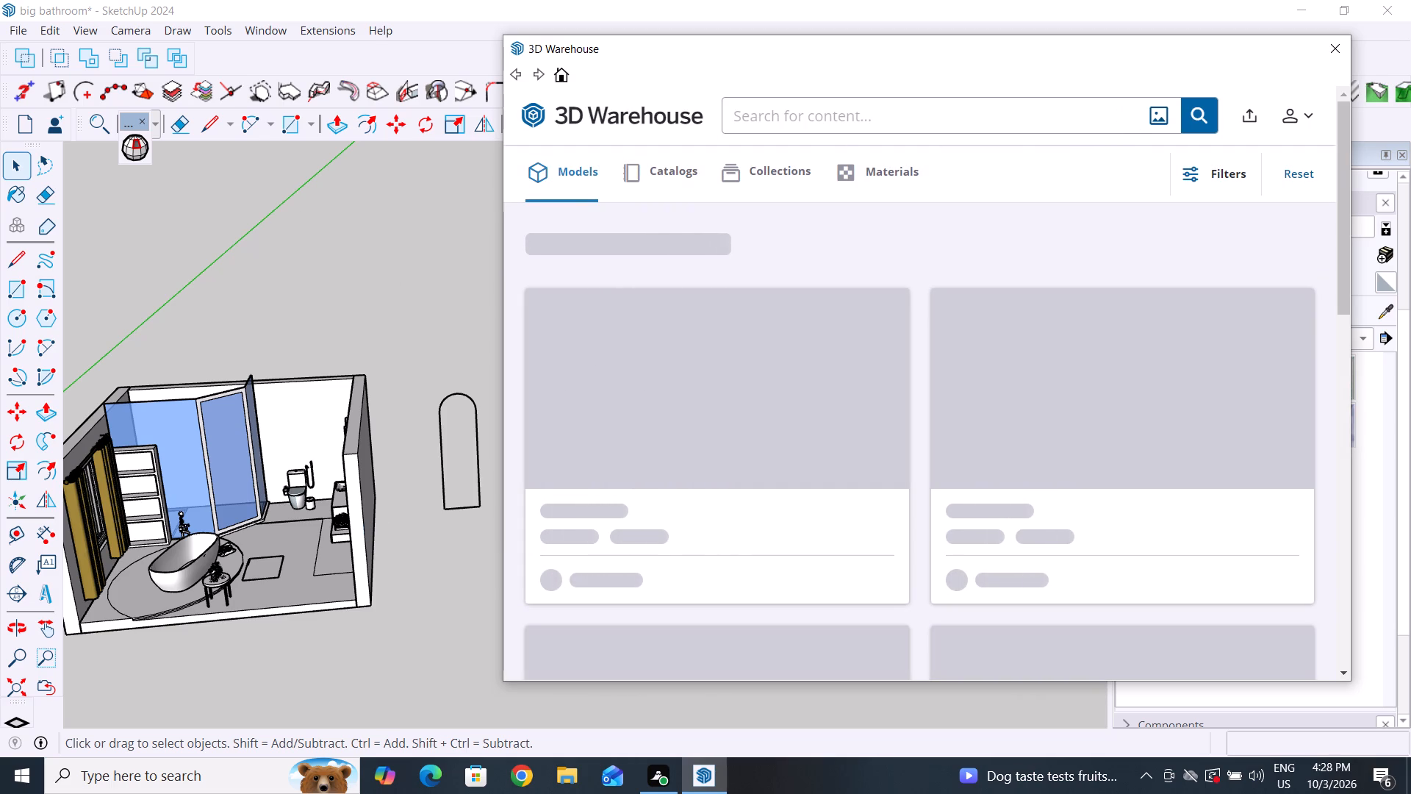
pyautogui.write('father')
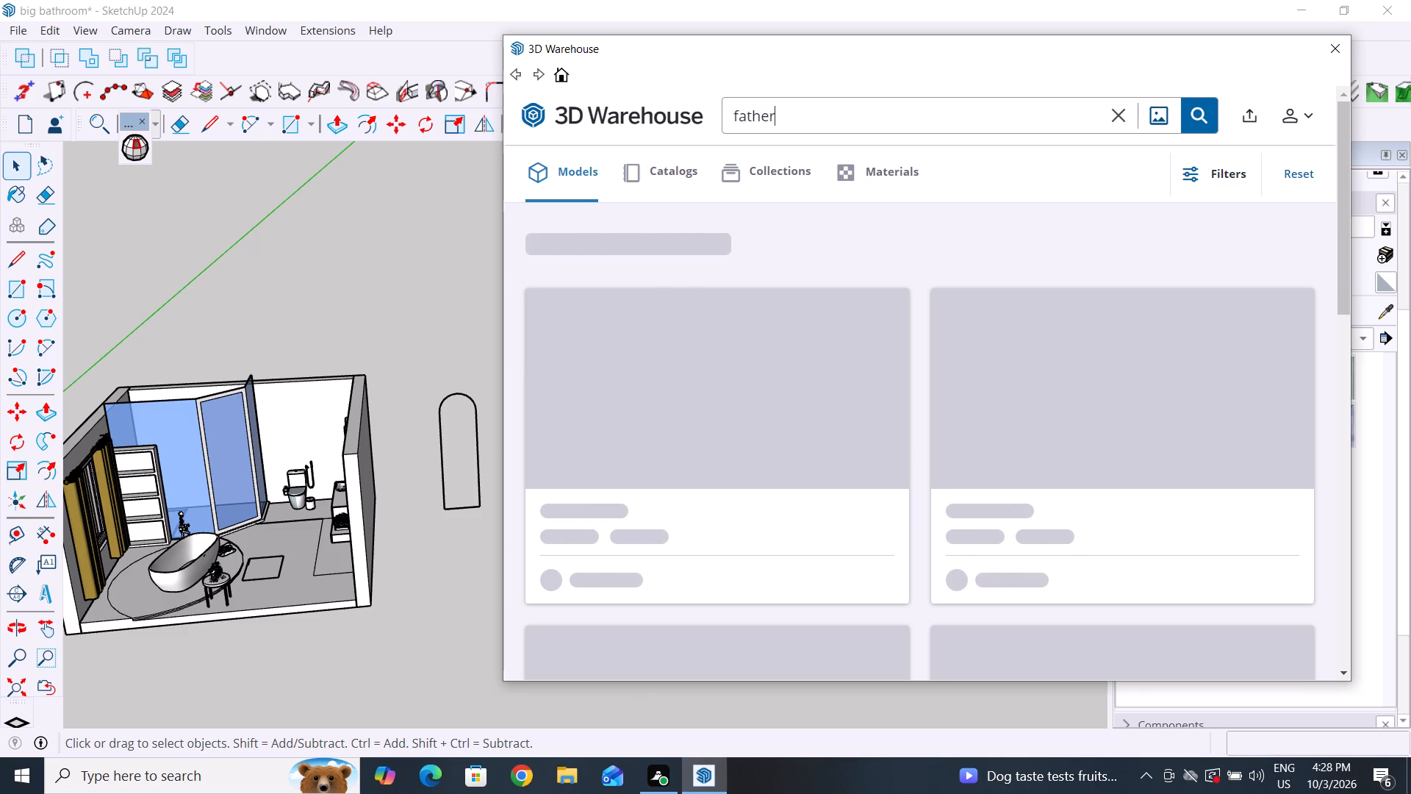
pyautogui.press('space')
pyautogui.write('floor mat')
pyautogui.press('Return')
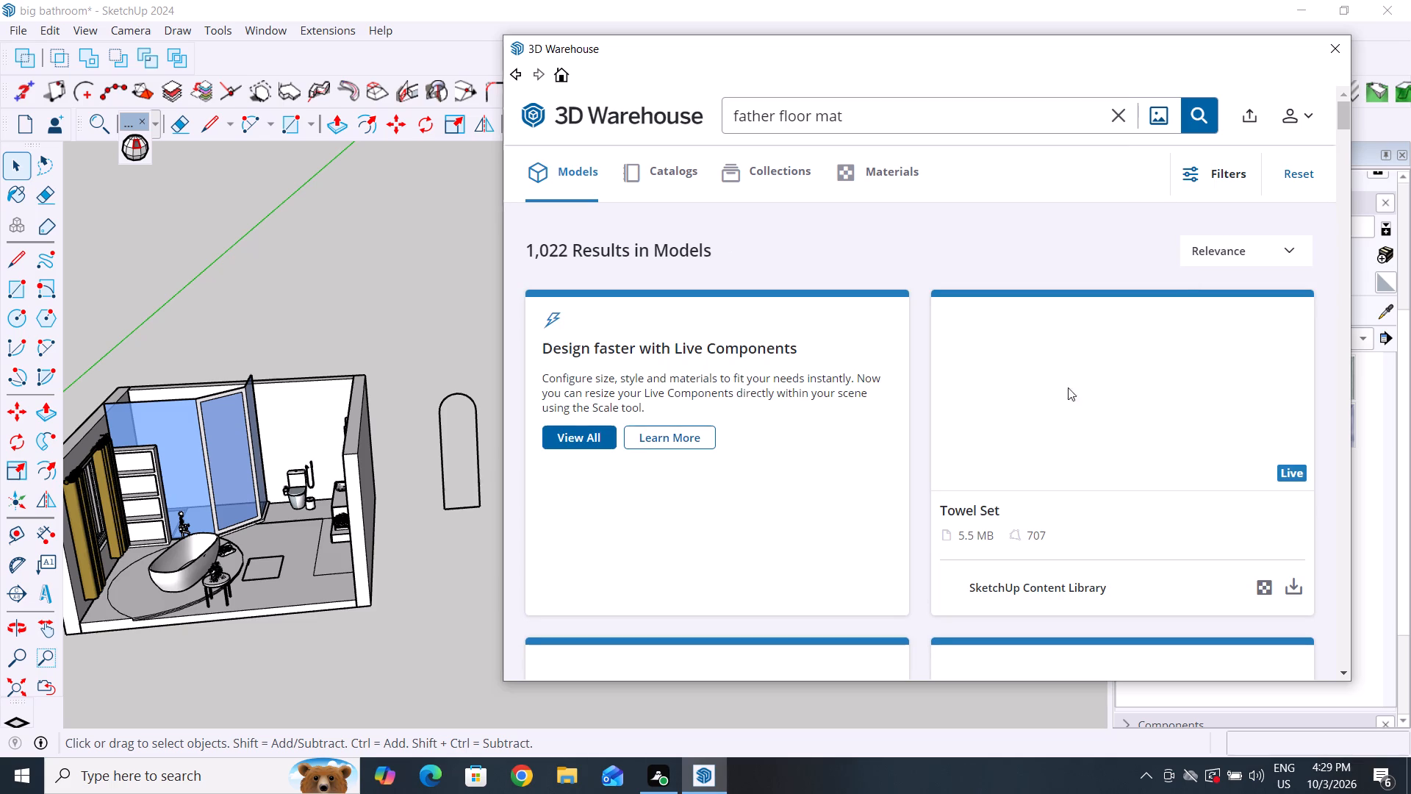
pyautogui.scroll(-2, 1048, 401)
pyautogui.scroll(2, 1048, 401)
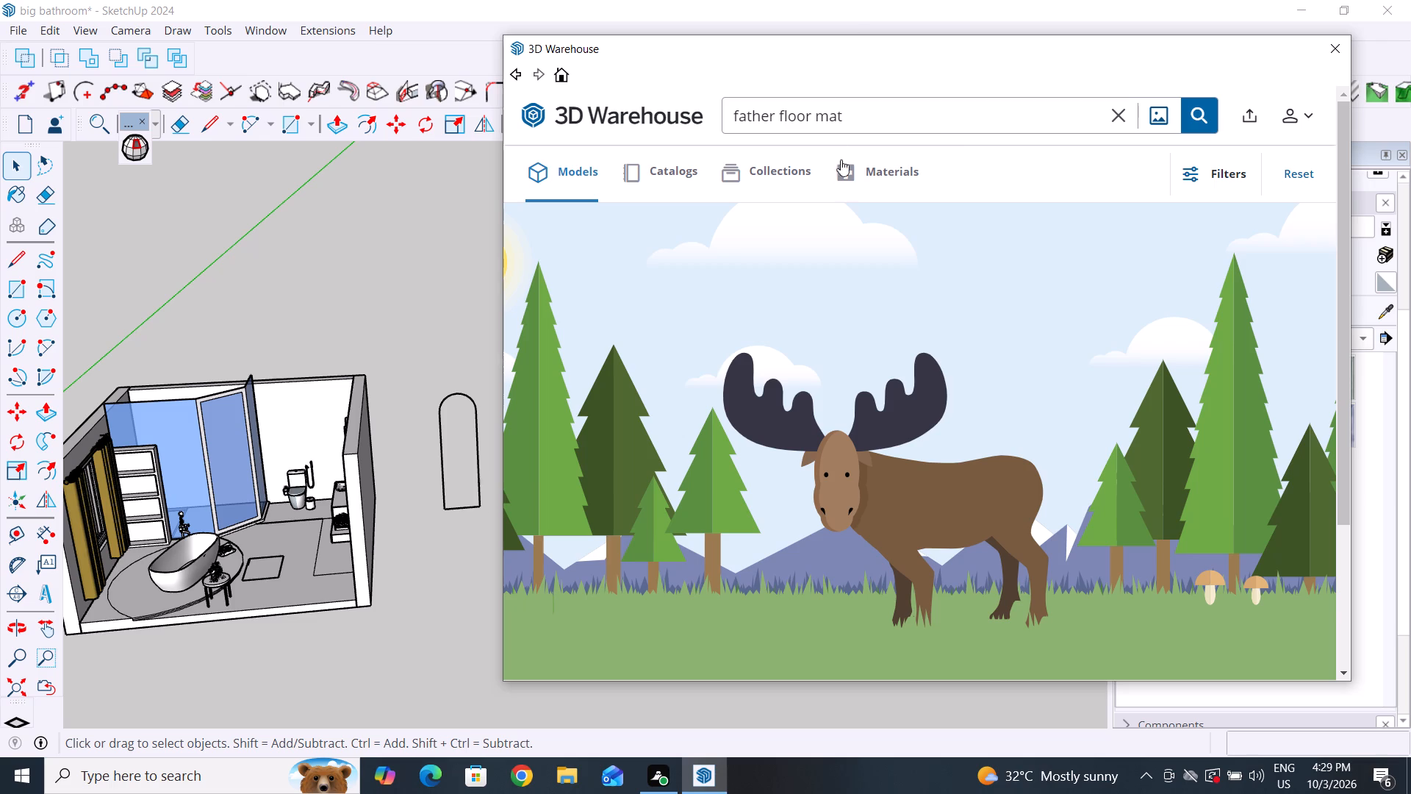
pyautogui.scroll(4, 833, 246)
# Correct the model search to "floor mat" and run it.
pyautogui.click(772, 115)
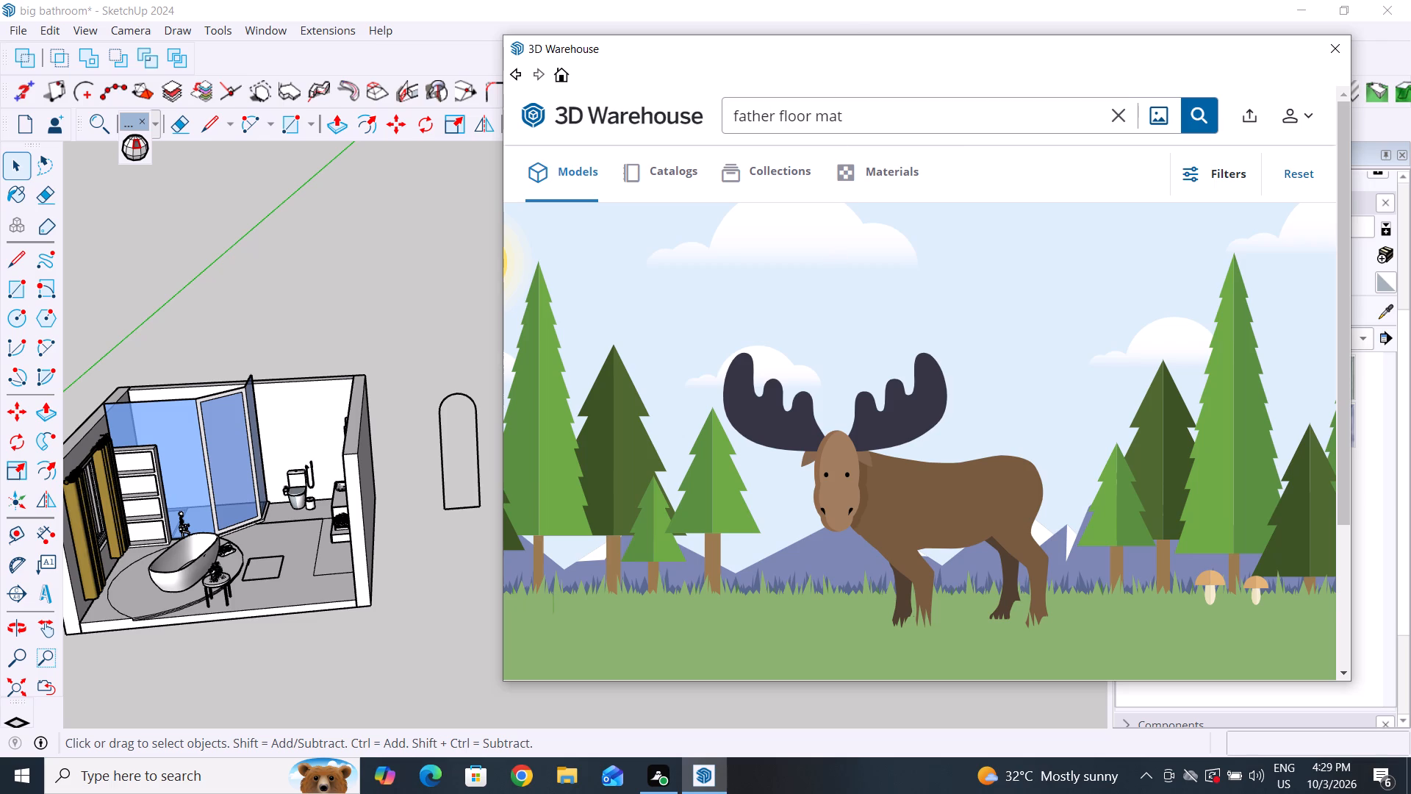
pyautogui.click(773, 115)
pyautogui.press('BackSpace')
pyautogui.press('BackSpace')
pyautogui.press('BackSpace')
pyautogui.press('BackSpace')
pyautogui.press('BackSpace')
pyautogui.press('BackSpace')
pyautogui.press('BackSpace')
pyautogui.press('BackSpace')
pyautogui.press('BackSpace')
pyautogui.press('BackSpace')
pyautogui.press('BackSpace')
pyautogui.press('BackSpace')
pyautogui.press('BackSpace')
pyautogui.press('BackSpace')
pyautogui.press('BackSpace')
pyautogui.press('BackSpace')
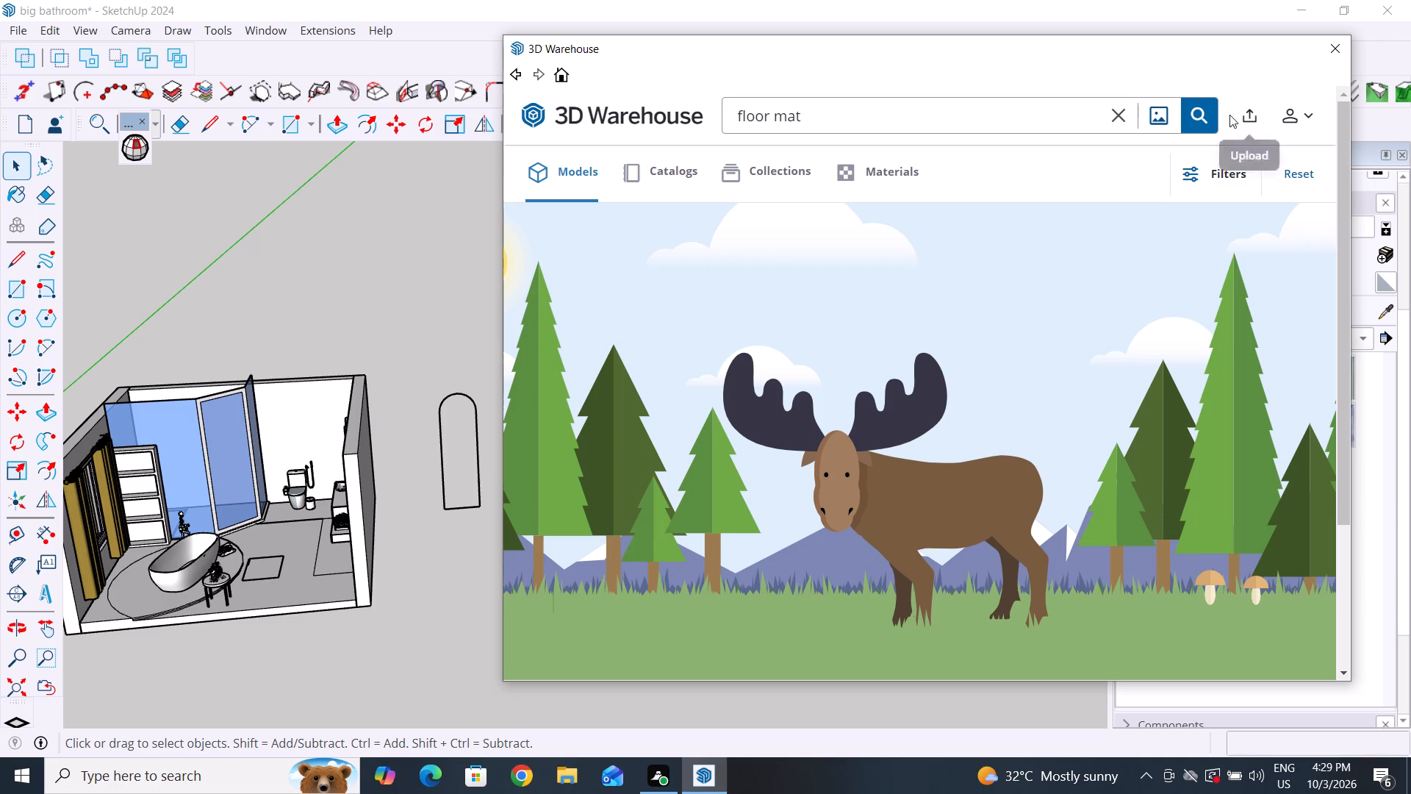
pyautogui.click(1210, 107)
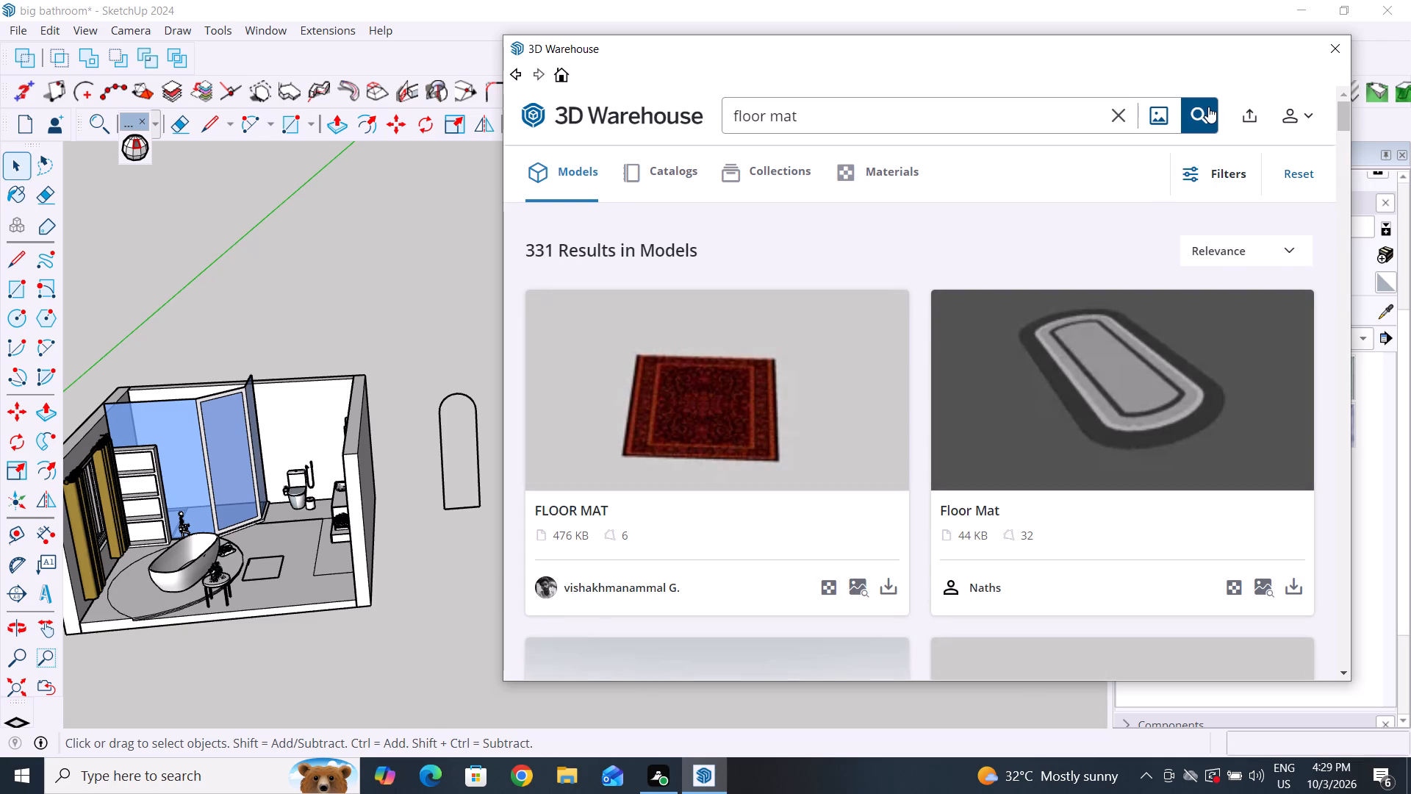
# Find the 555 KB "FLOOR MAT 04" among the search results and load it directly into the model.
pyautogui.scroll(-6, 1138, 219)
pyautogui.scroll(2, 936, 408)
pyautogui.scroll(-2, 936, 408)
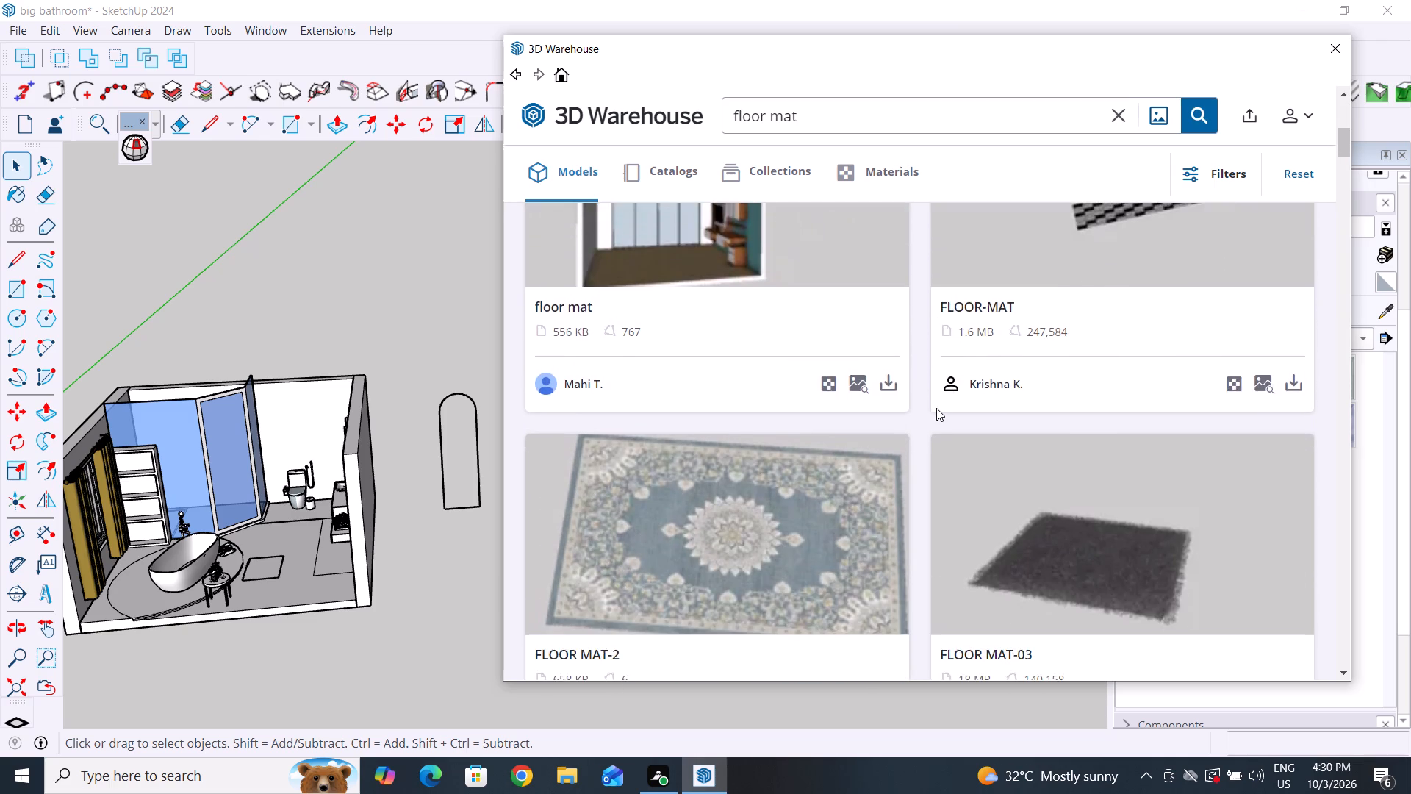
pyautogui.scroll(-3, 930, 418)
pyautogui.scroll(-2, 856, 529)
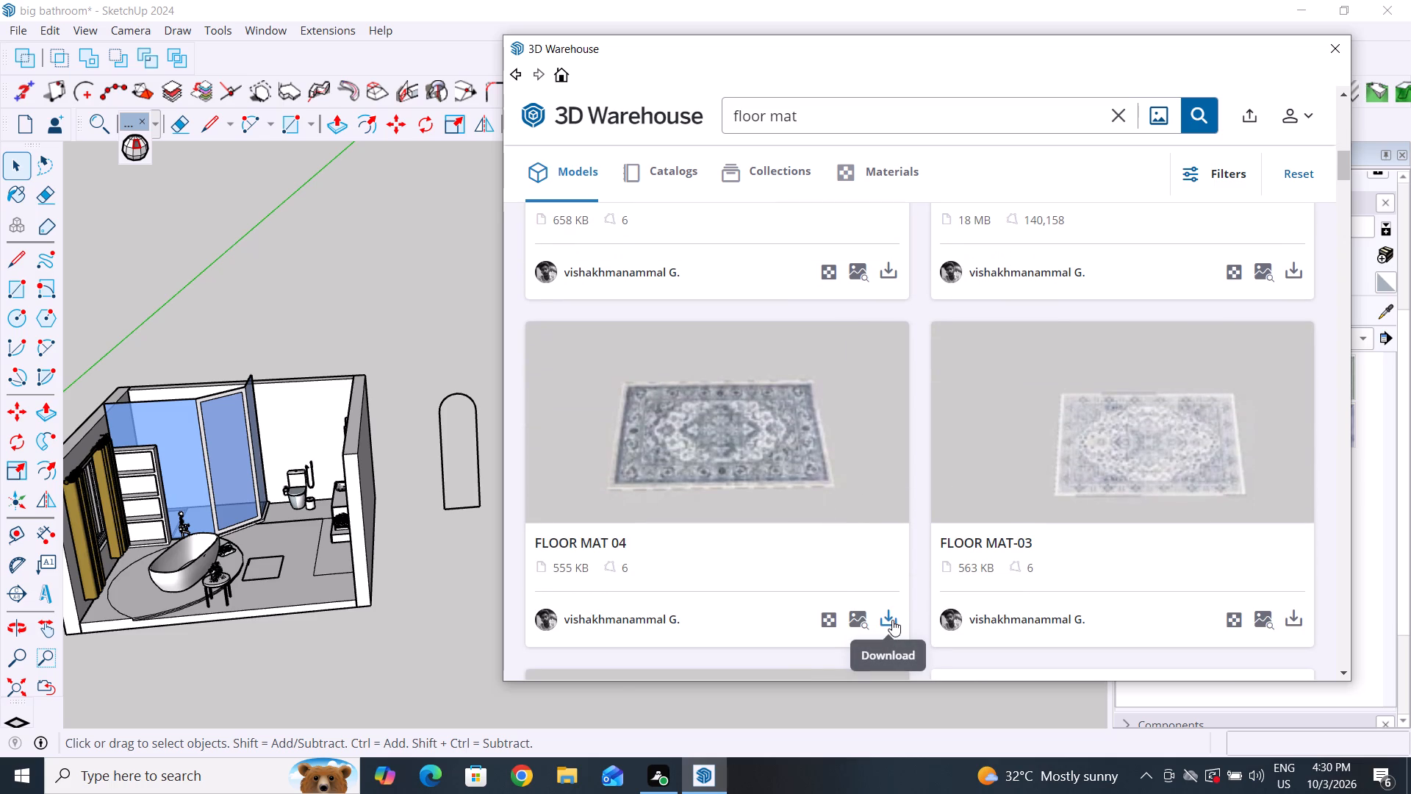
pyautogui.click(892, 620)
pyautogui.click(870, 381)
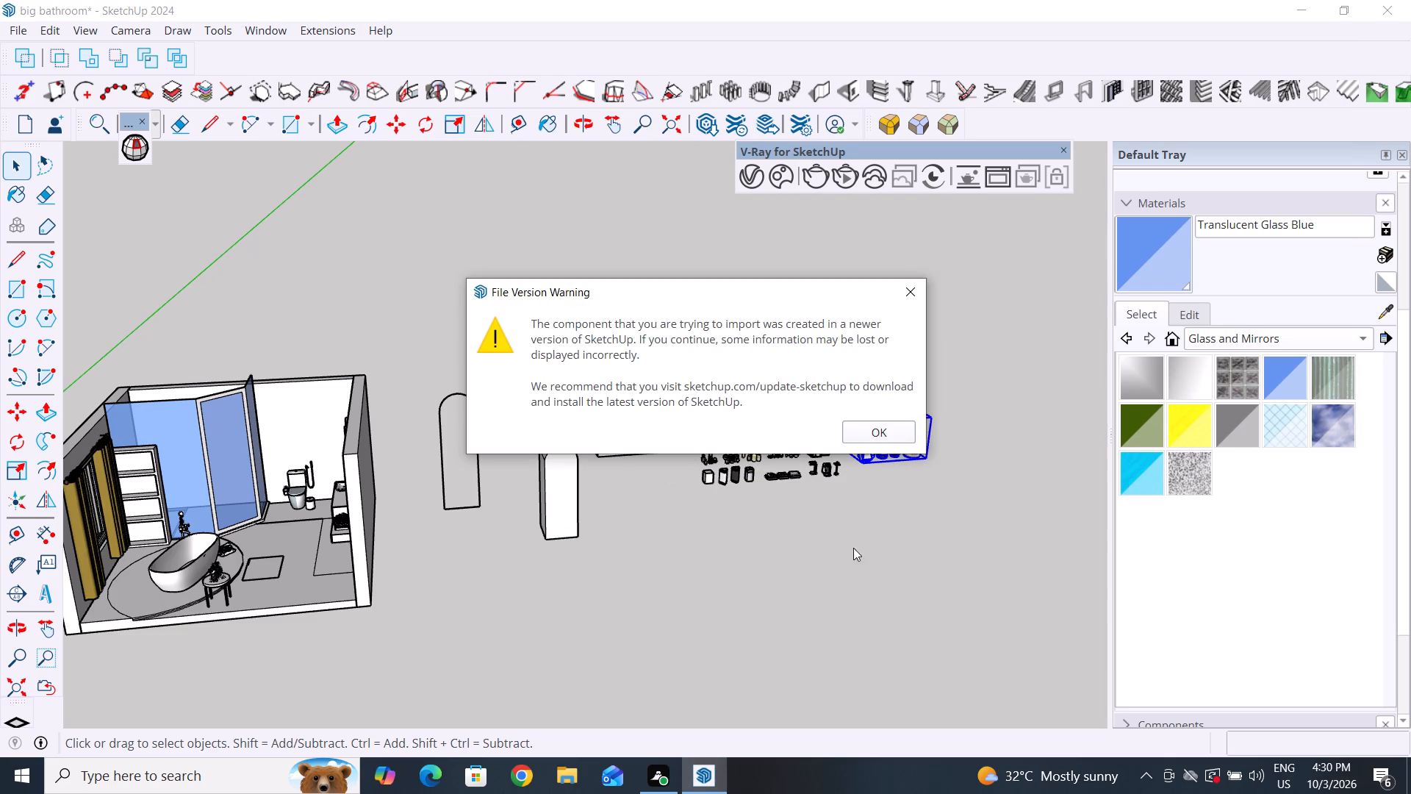
pyautogui.click(887, 432)
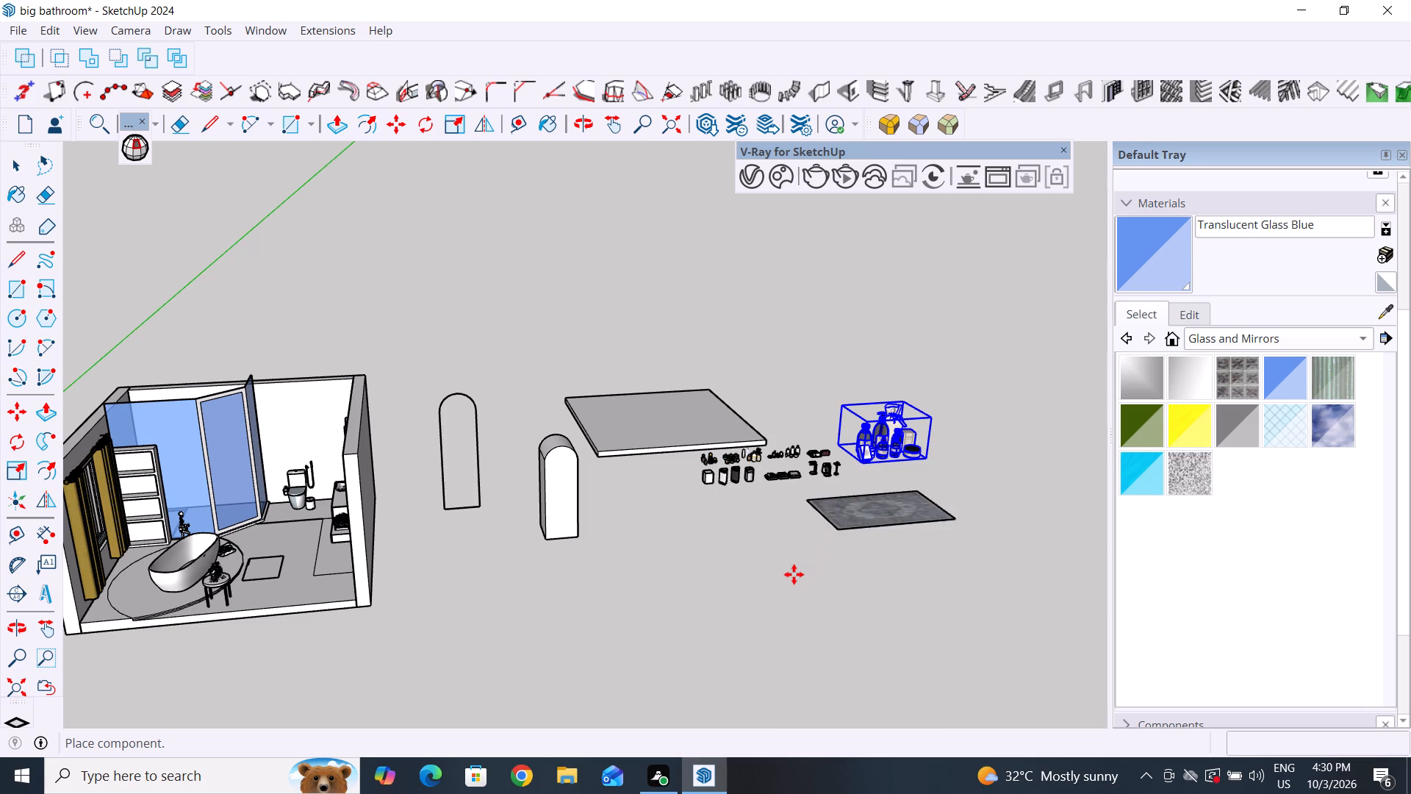
# Place the patterned floor mat on the empty ground outside the room, in front of the slab and accessories.
pyautogui.click(678, 593)
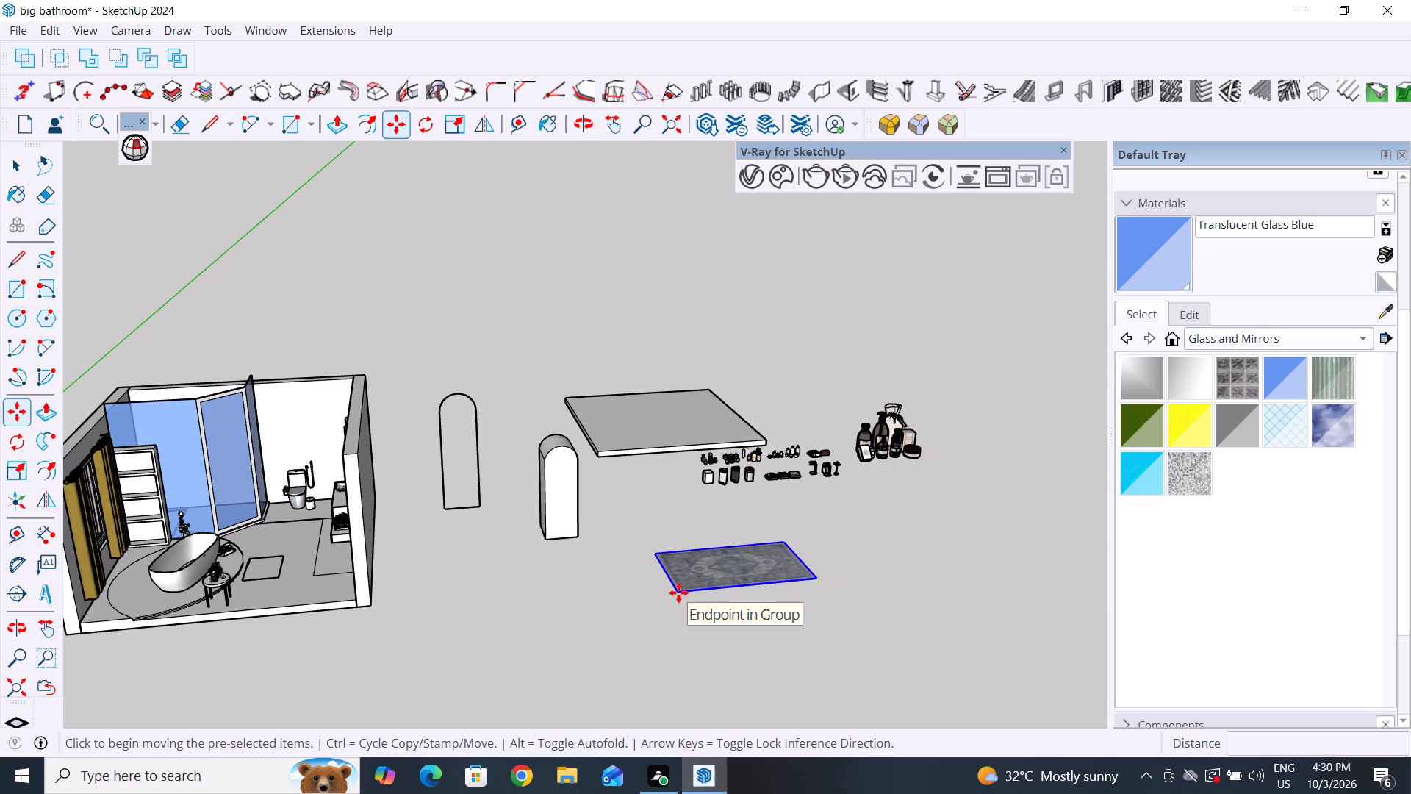
pyautogui.scroll(19, 743, 568)
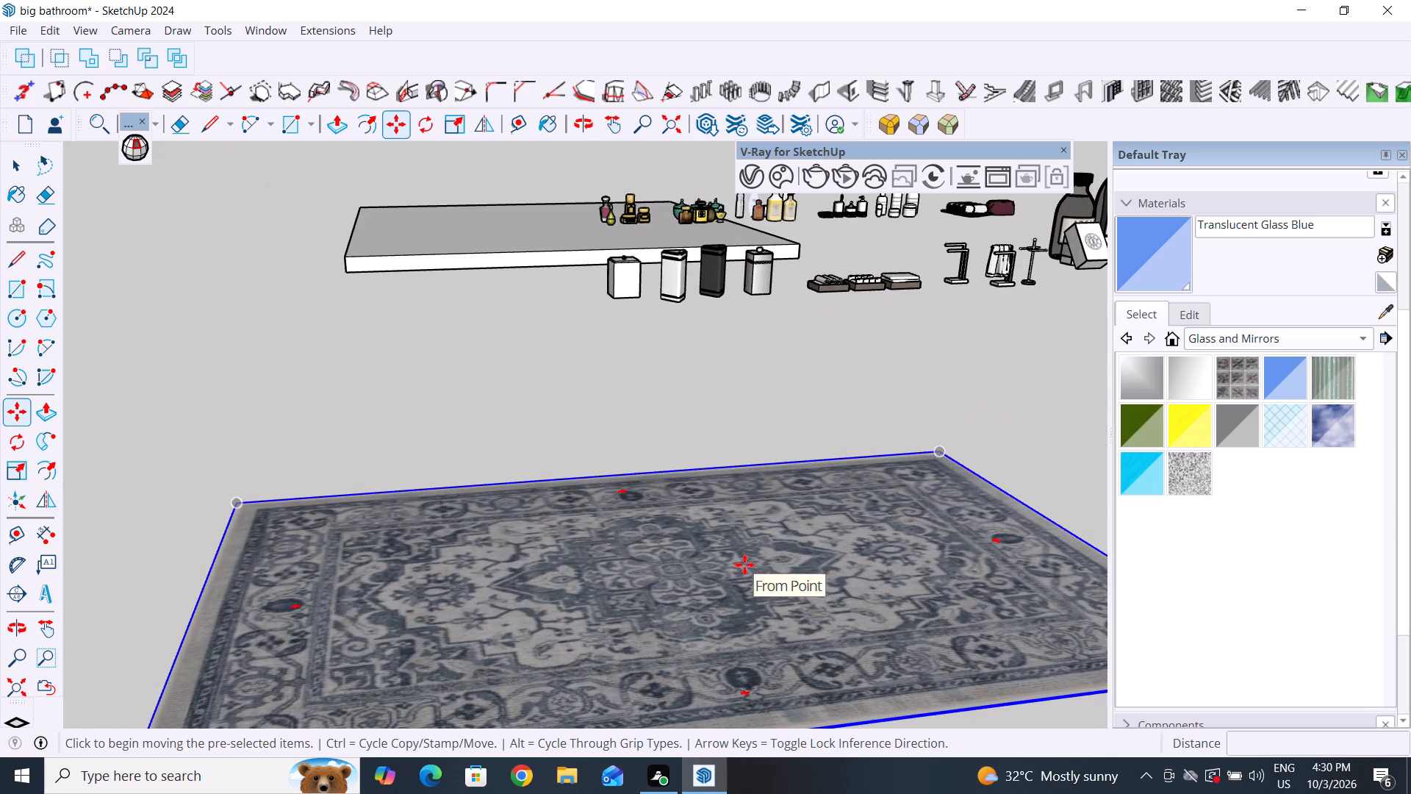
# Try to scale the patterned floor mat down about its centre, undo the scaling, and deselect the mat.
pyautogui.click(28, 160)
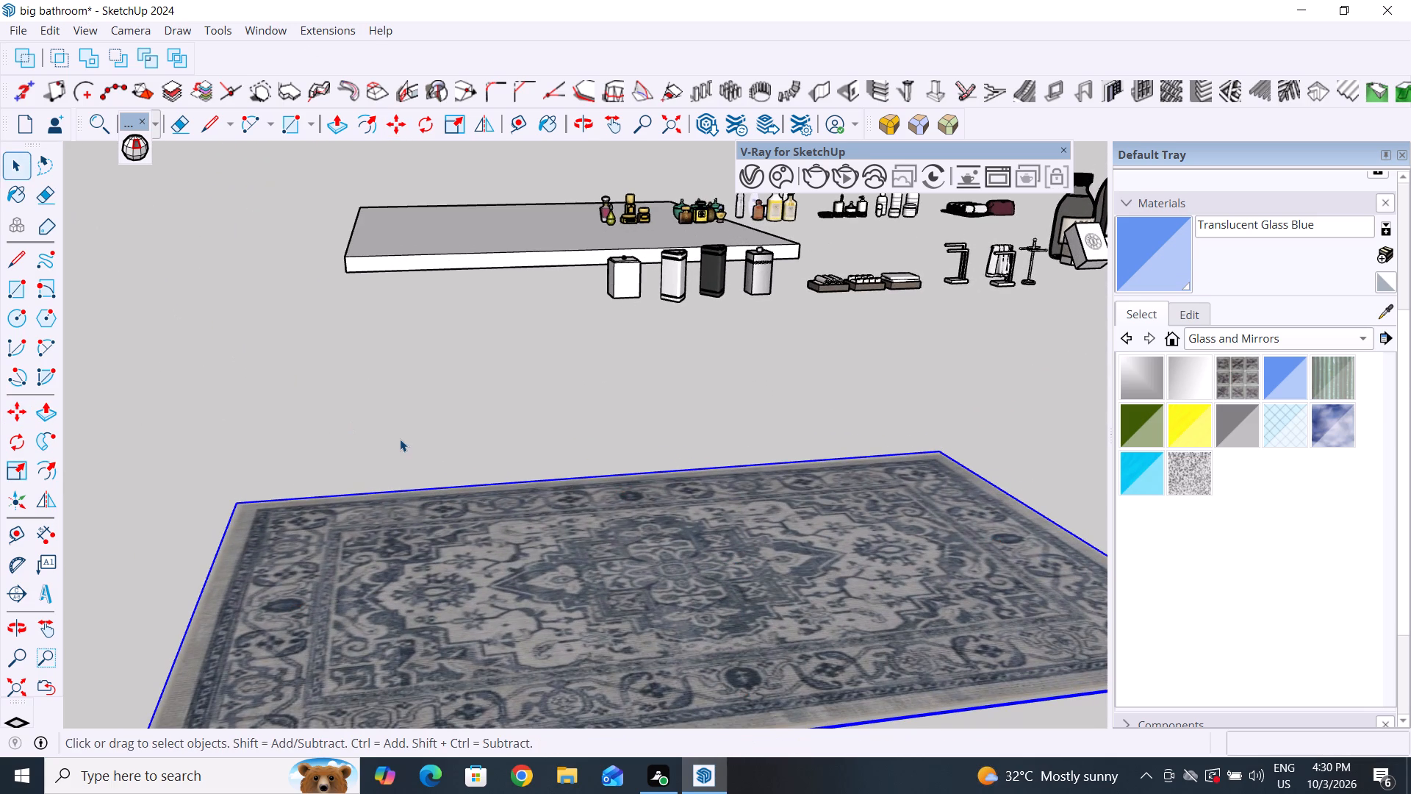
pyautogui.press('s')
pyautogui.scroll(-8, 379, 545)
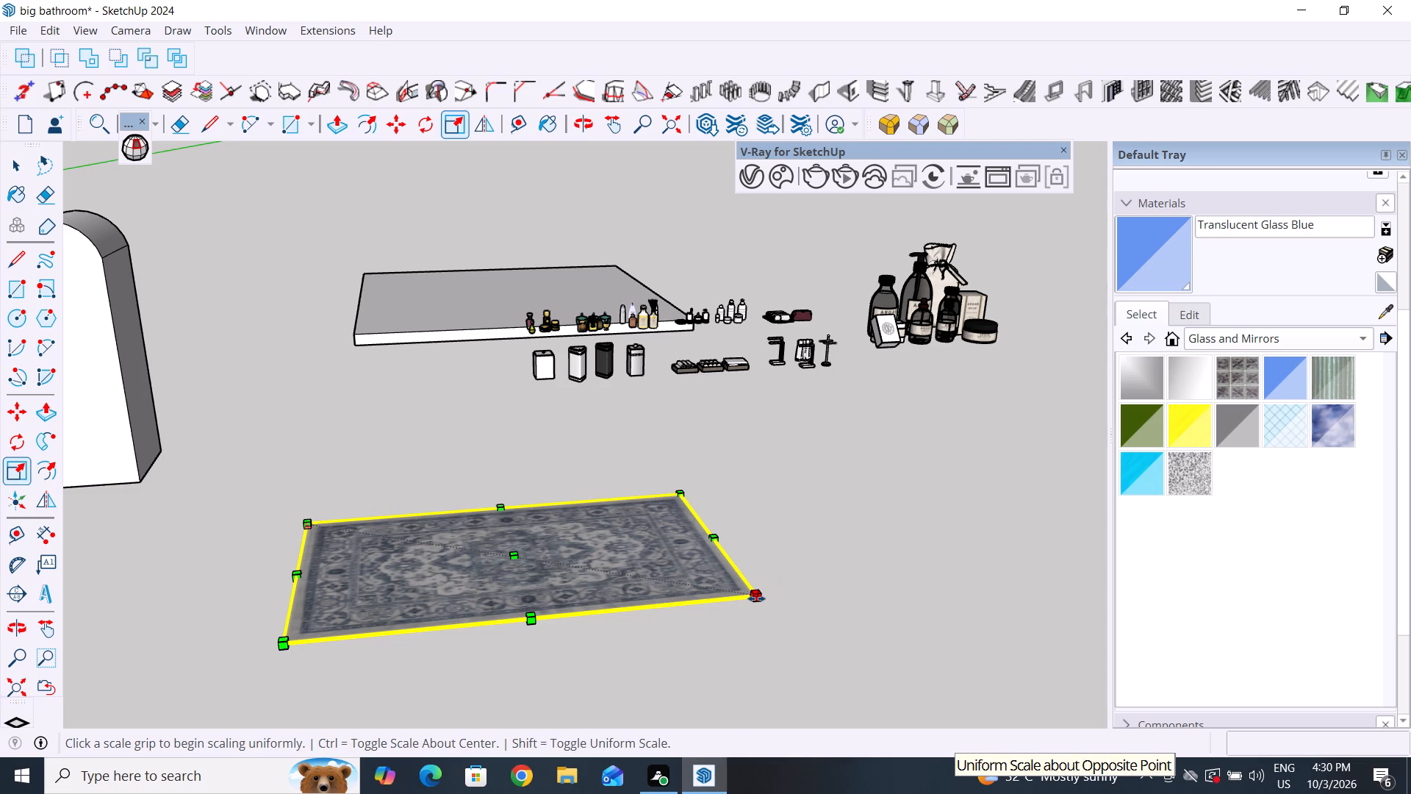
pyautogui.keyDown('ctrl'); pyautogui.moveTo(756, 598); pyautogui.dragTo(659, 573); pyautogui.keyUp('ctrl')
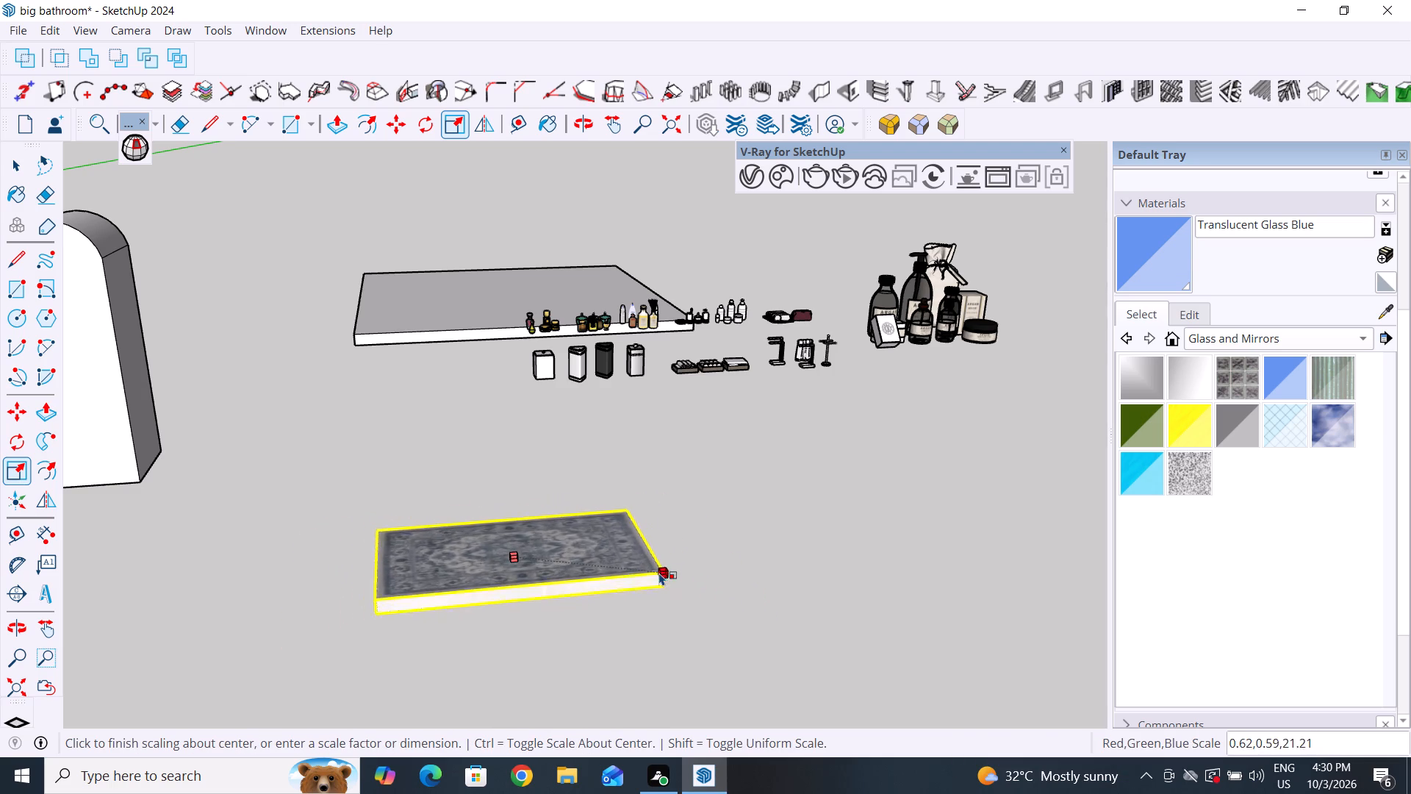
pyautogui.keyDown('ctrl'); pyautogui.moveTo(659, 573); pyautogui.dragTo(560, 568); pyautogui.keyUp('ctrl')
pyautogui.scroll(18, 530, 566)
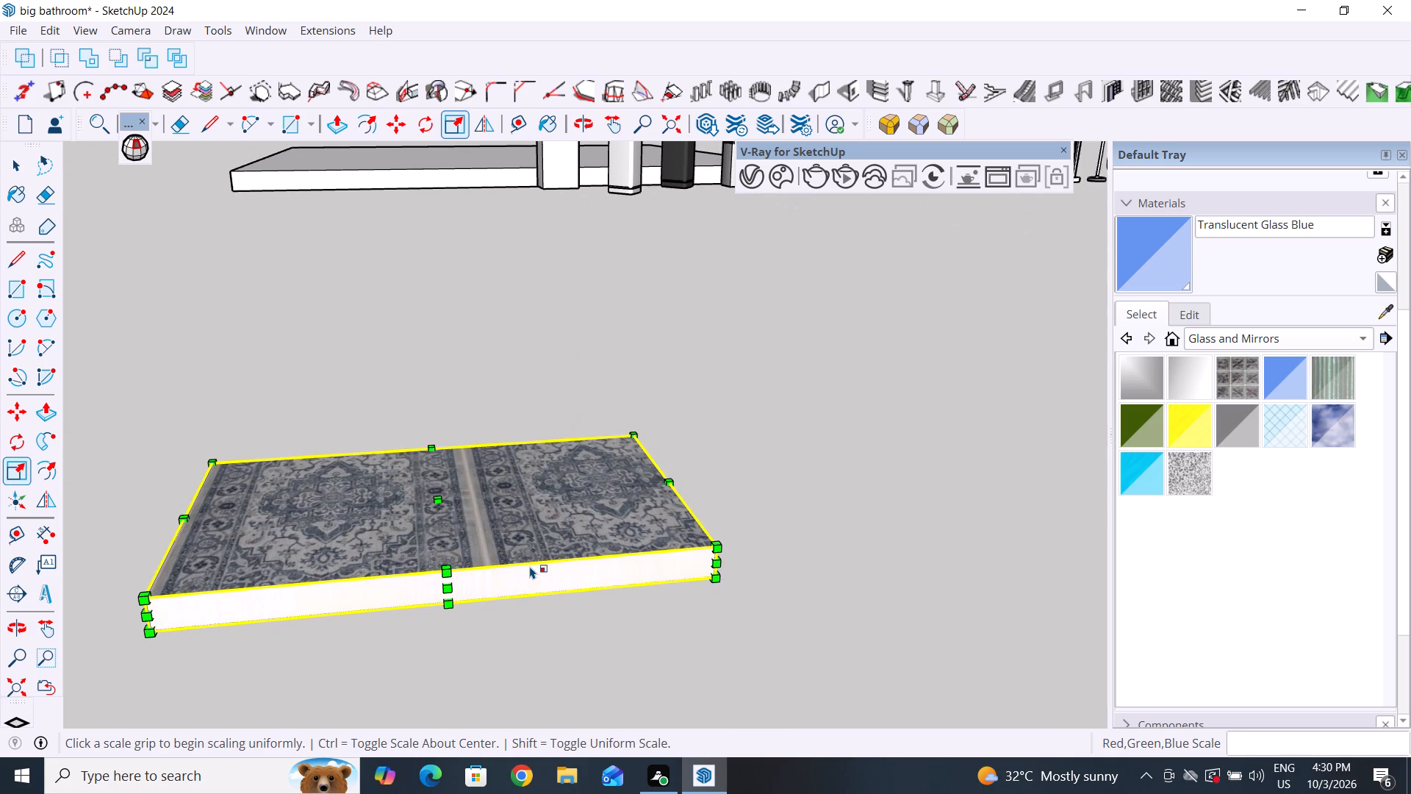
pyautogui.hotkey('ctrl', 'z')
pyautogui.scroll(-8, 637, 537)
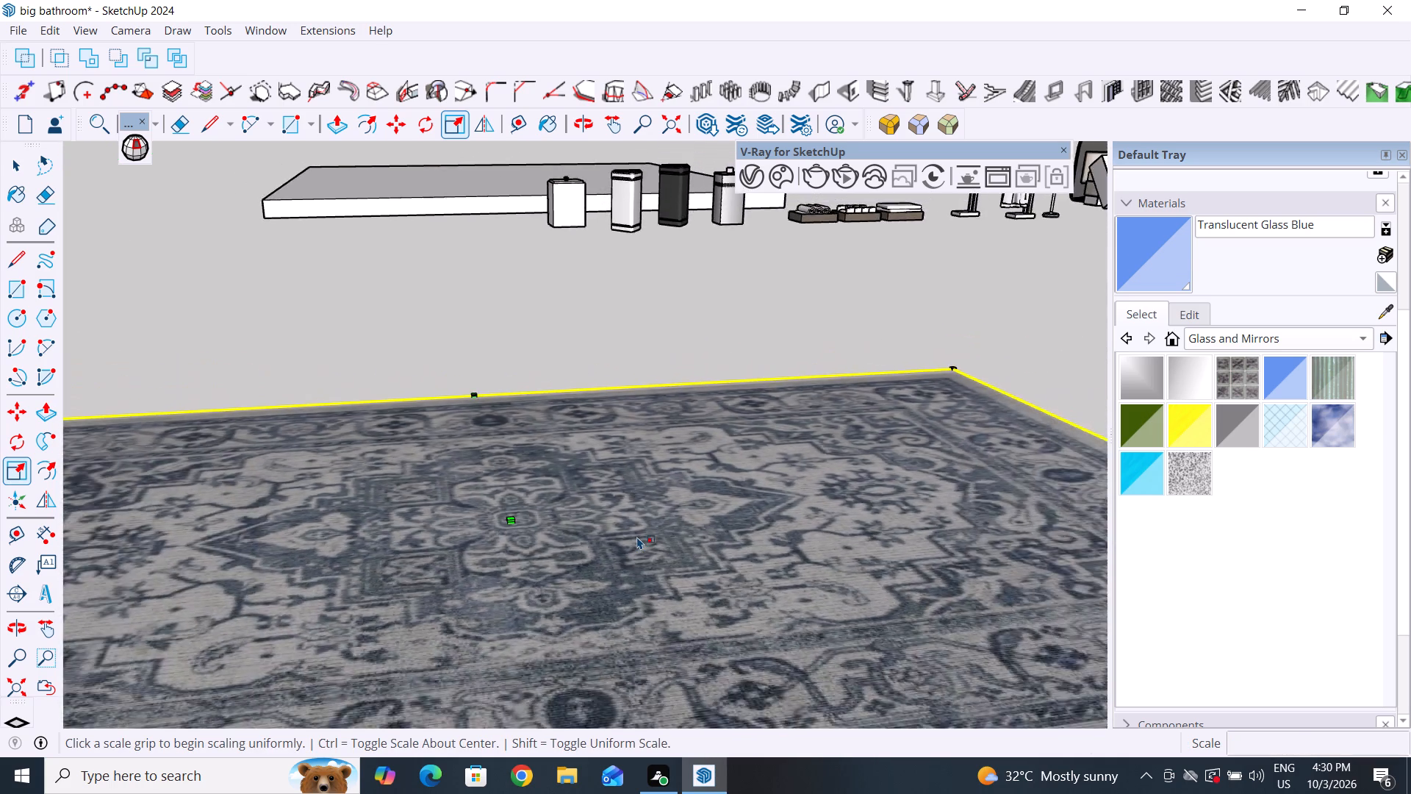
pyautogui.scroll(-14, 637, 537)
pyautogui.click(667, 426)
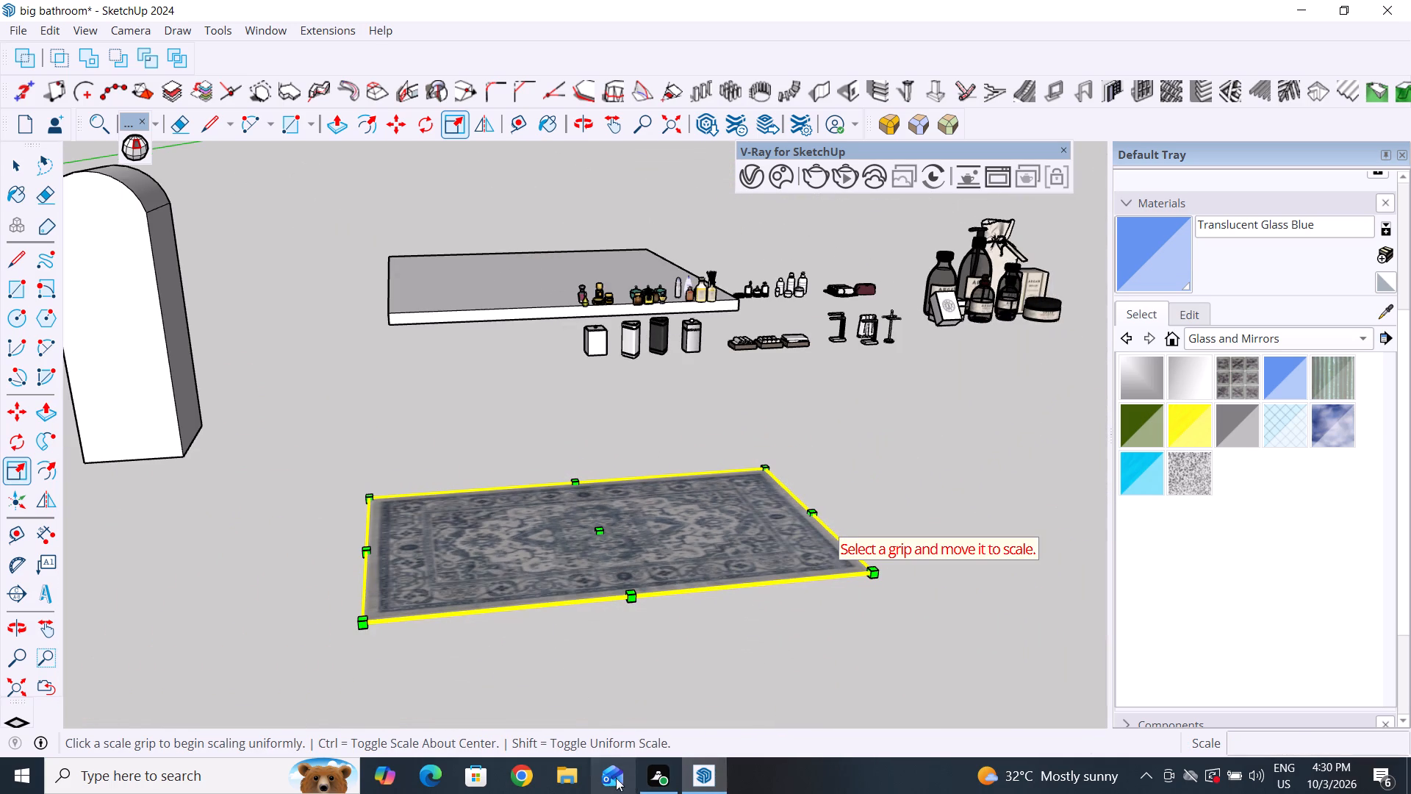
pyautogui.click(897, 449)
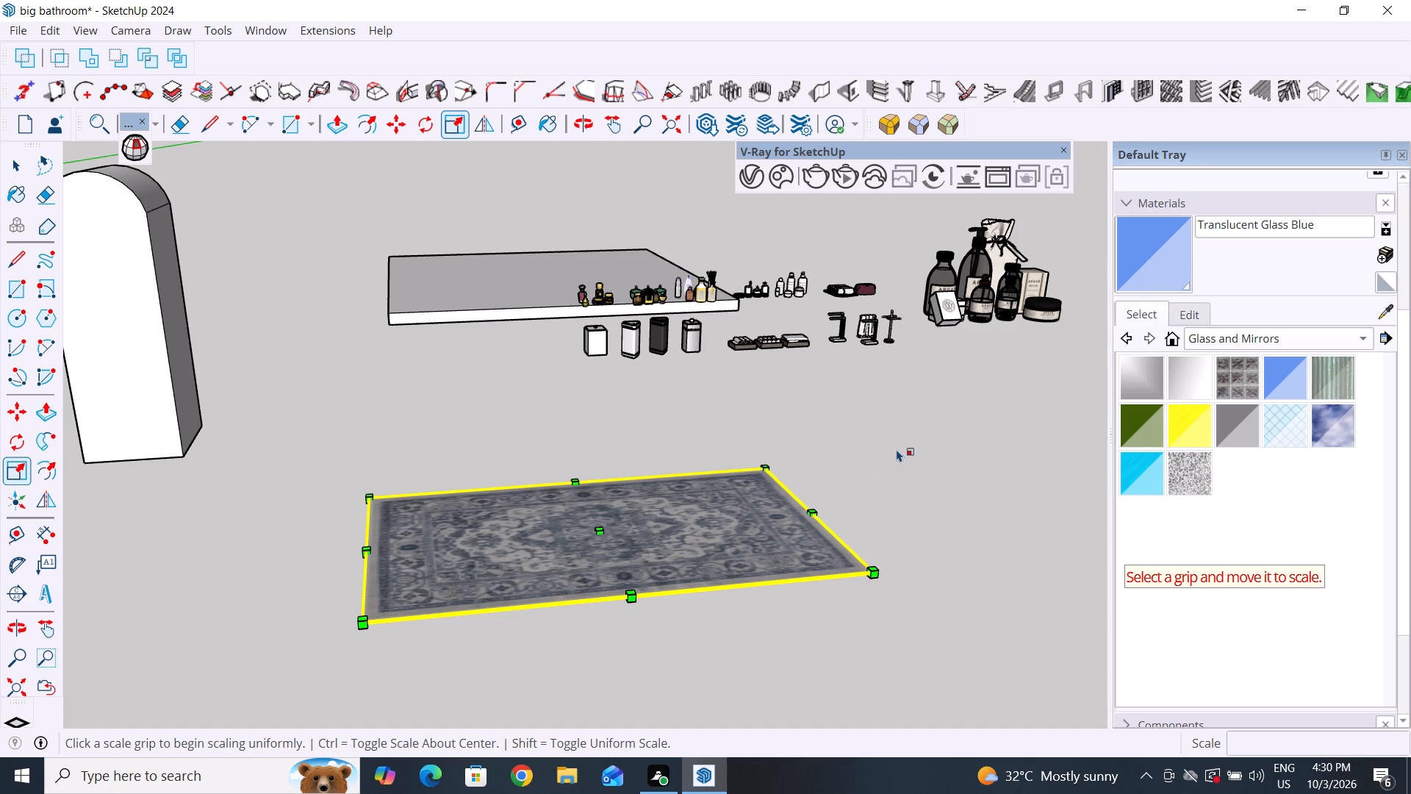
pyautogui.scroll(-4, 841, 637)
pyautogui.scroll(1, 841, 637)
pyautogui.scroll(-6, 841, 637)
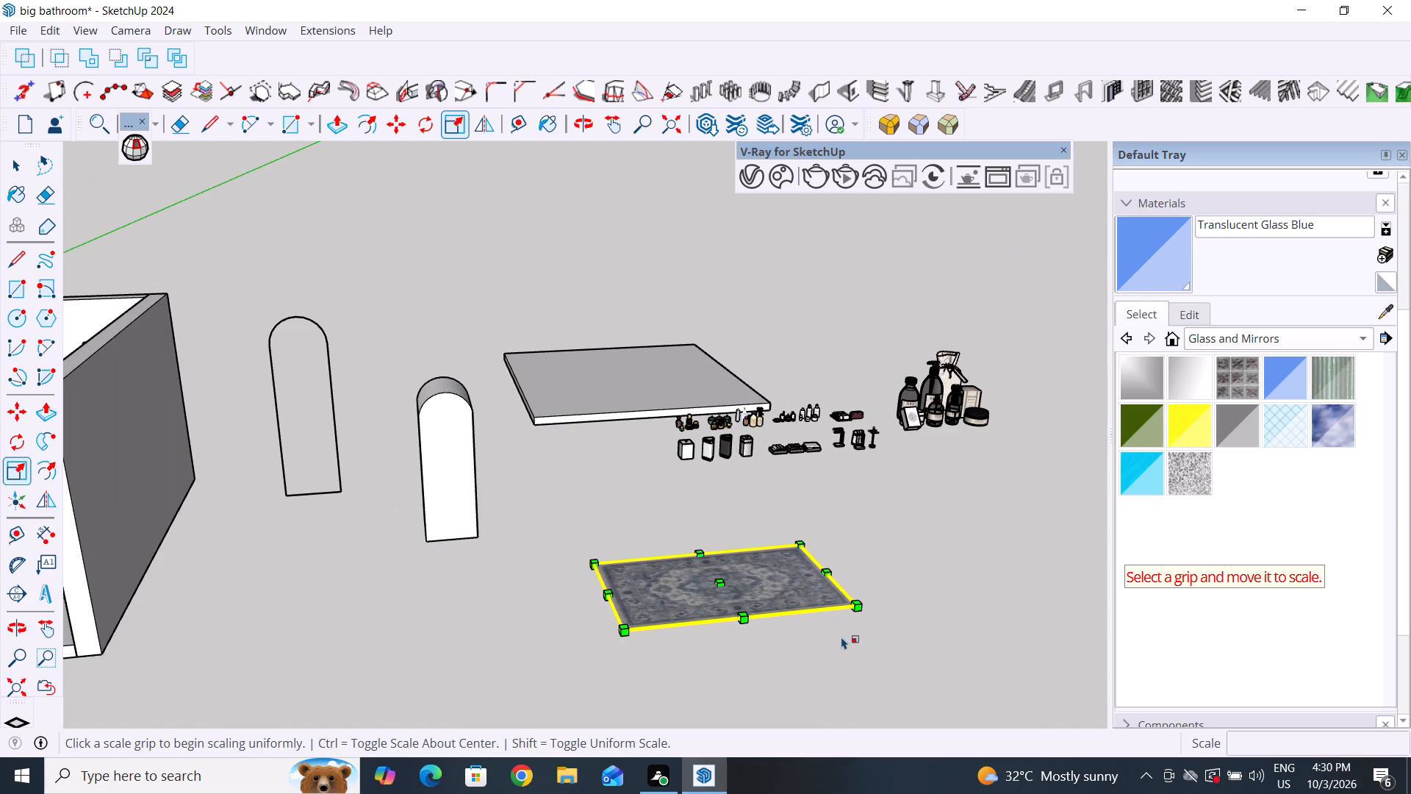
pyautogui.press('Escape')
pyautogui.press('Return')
# Save the big bathroom model with the floor mat in place.
pyautogui.hotkey('ctrl', 's')
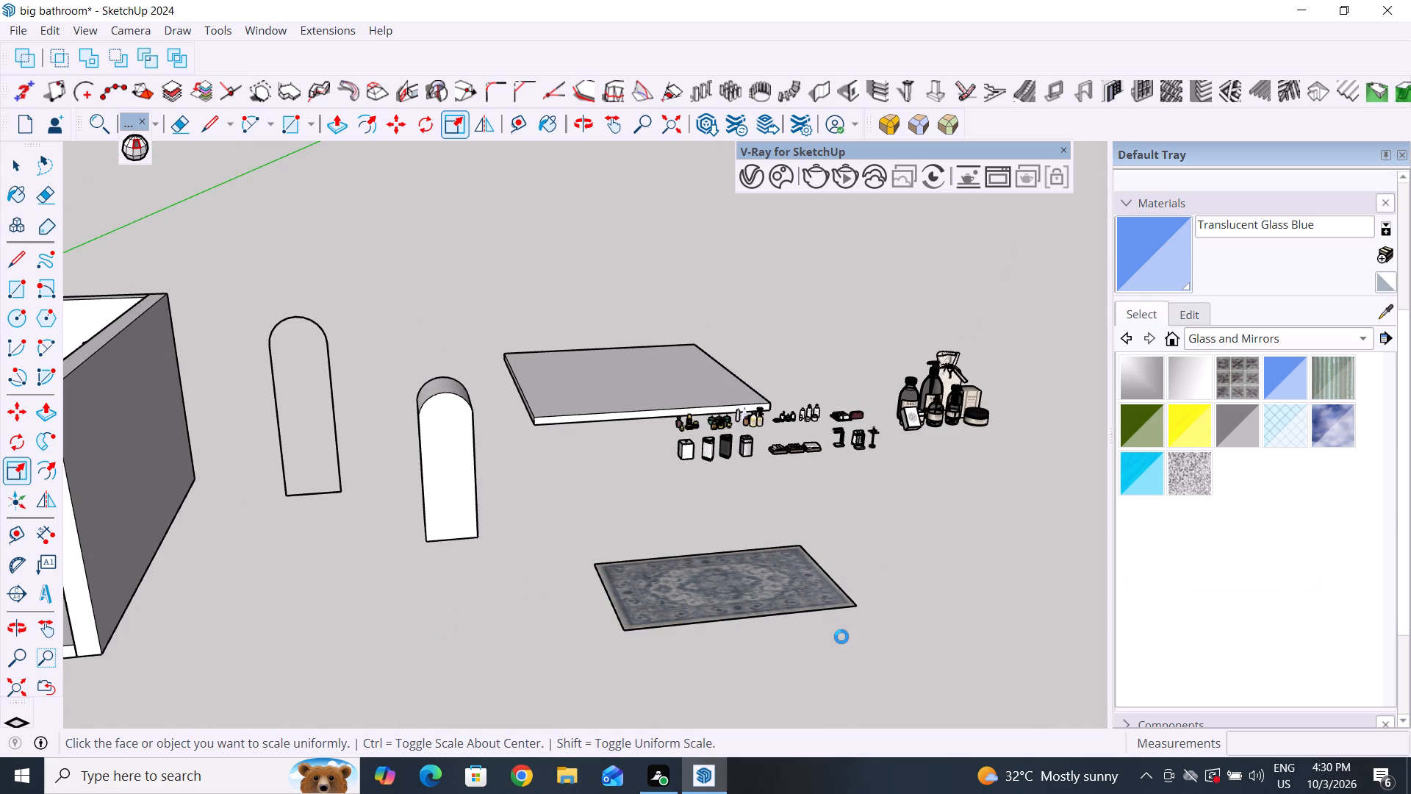
pyautogui.hotkey('ctrl', 's')
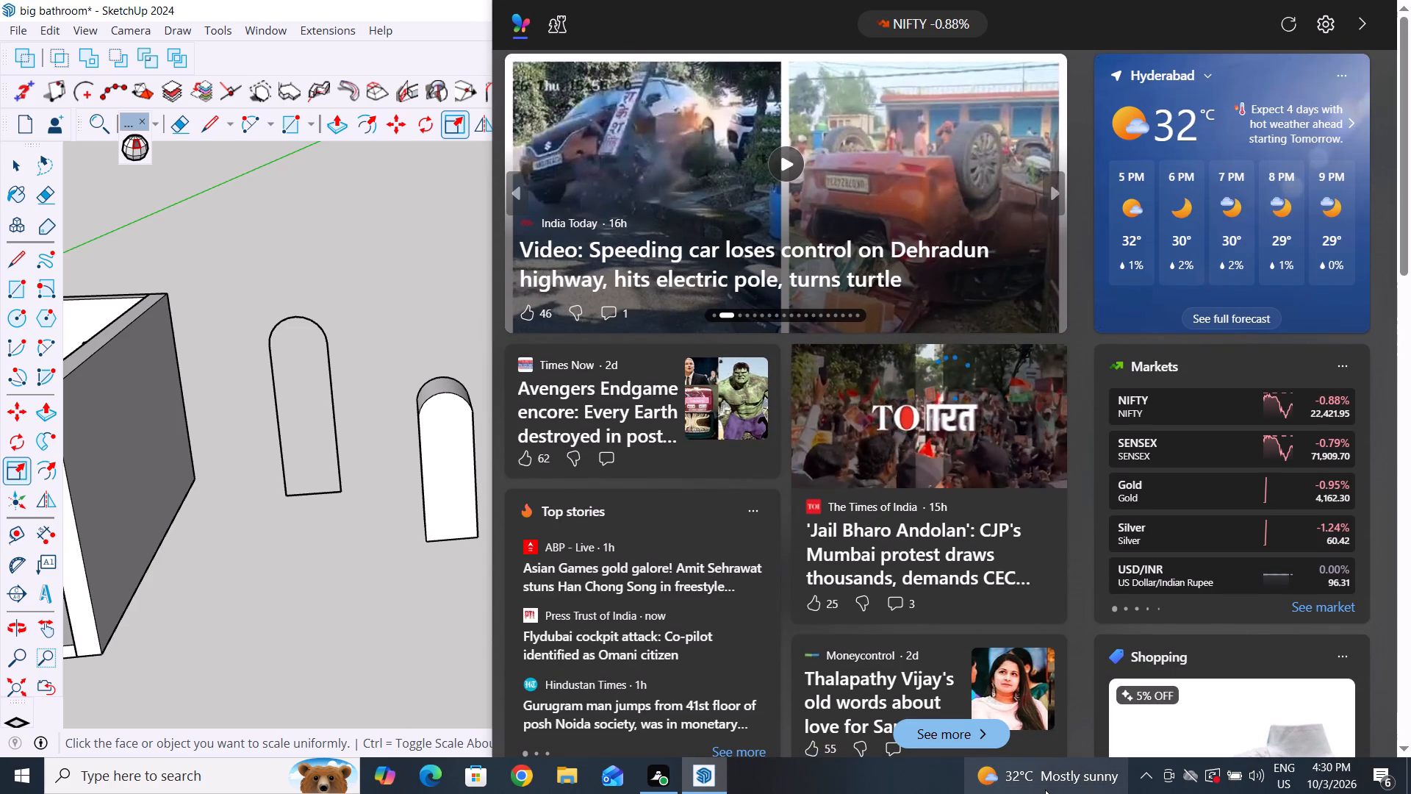
pyautogui.click(247, 556)
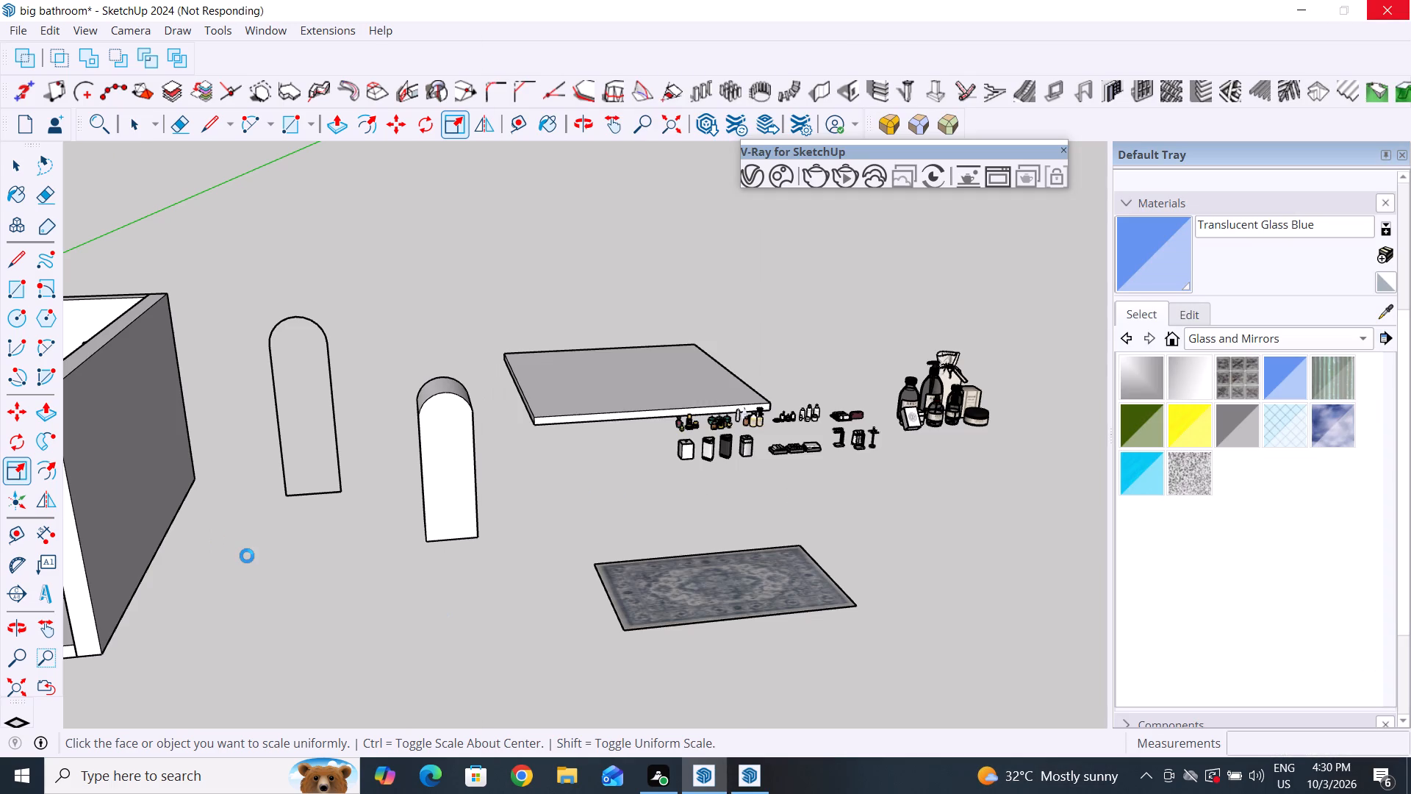
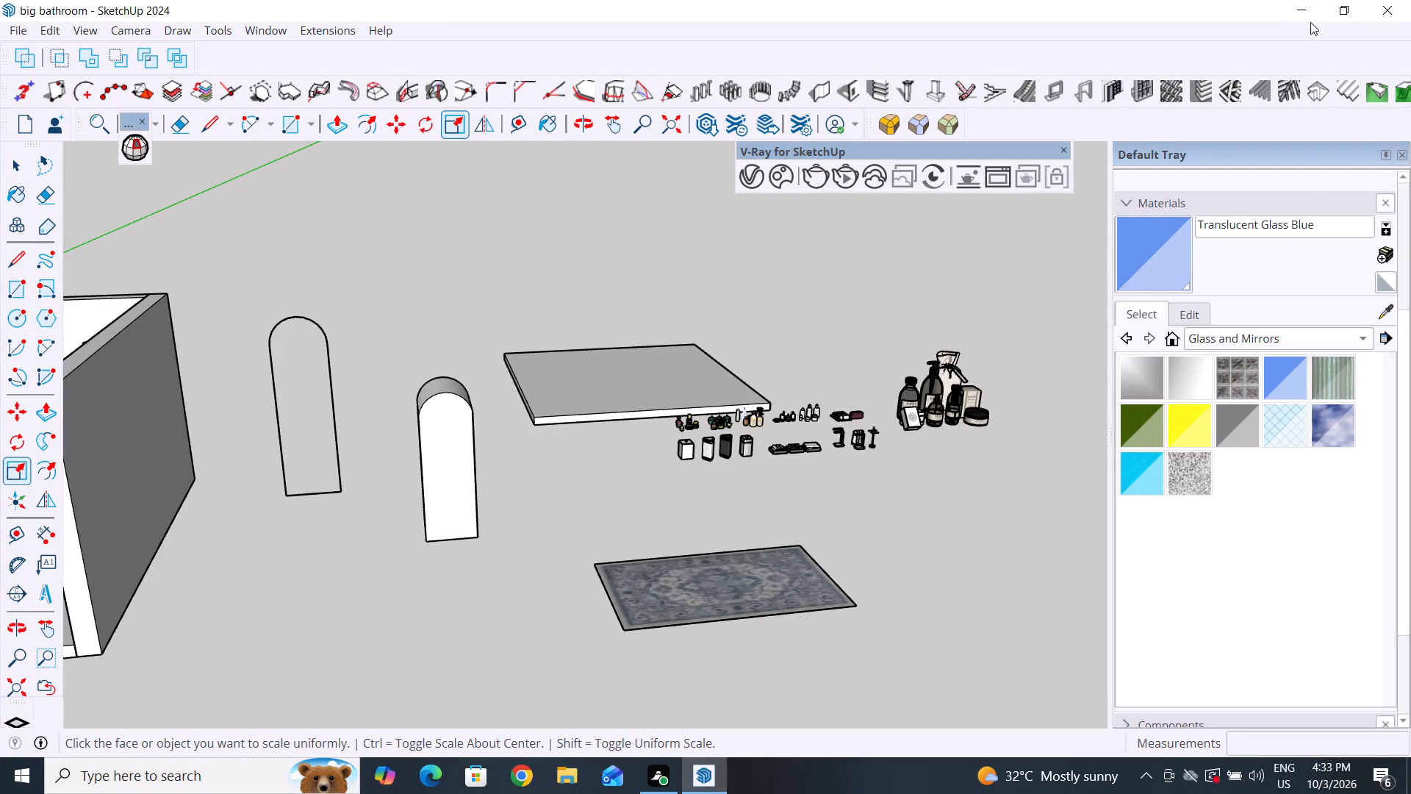
# Scale the patterned floor mat uniformly about its centre down to roughly a third of its size.
pyautogui.scroll(-11, 686, 516)
pyautogui.scroll(2, 223, 591)
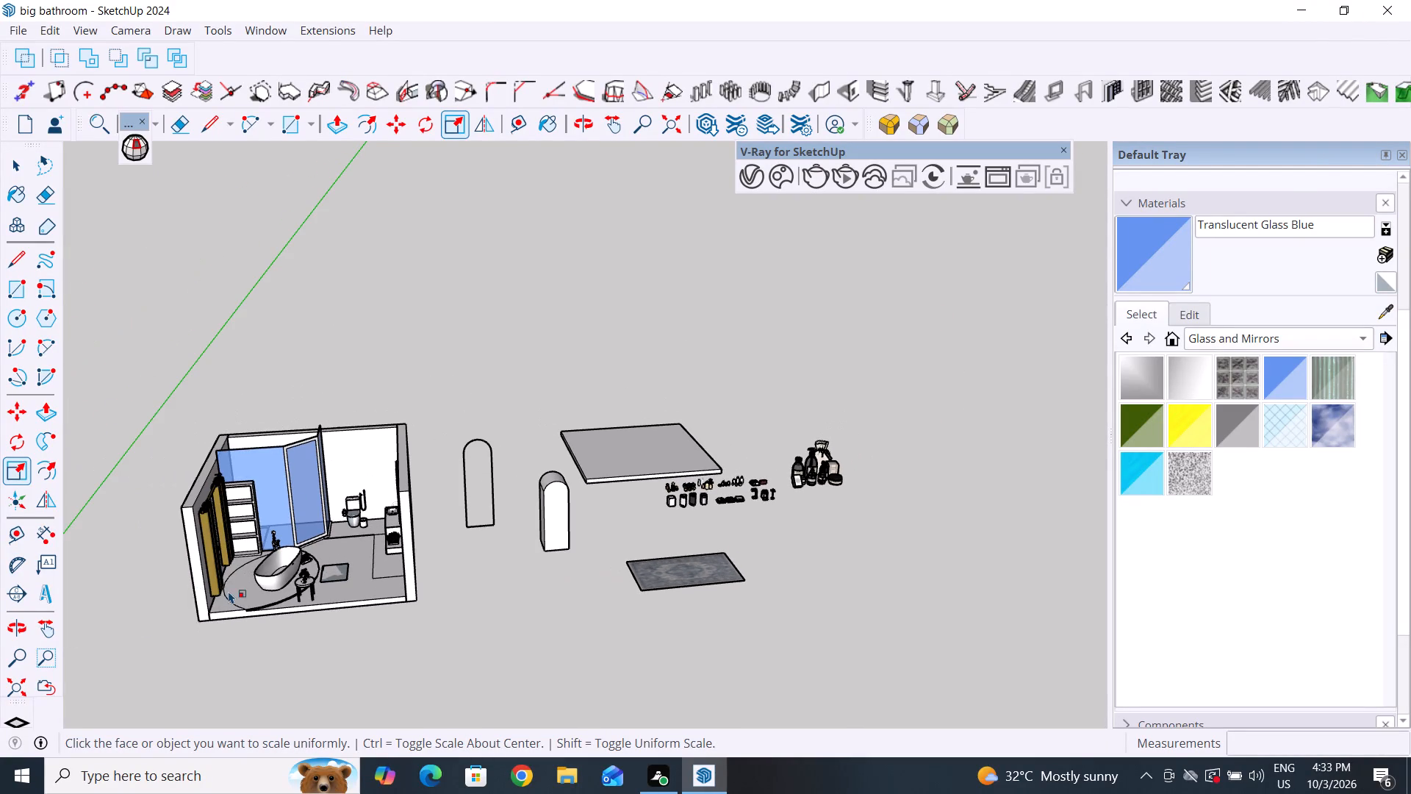
pyautogui.scroll(7, 229, 591)
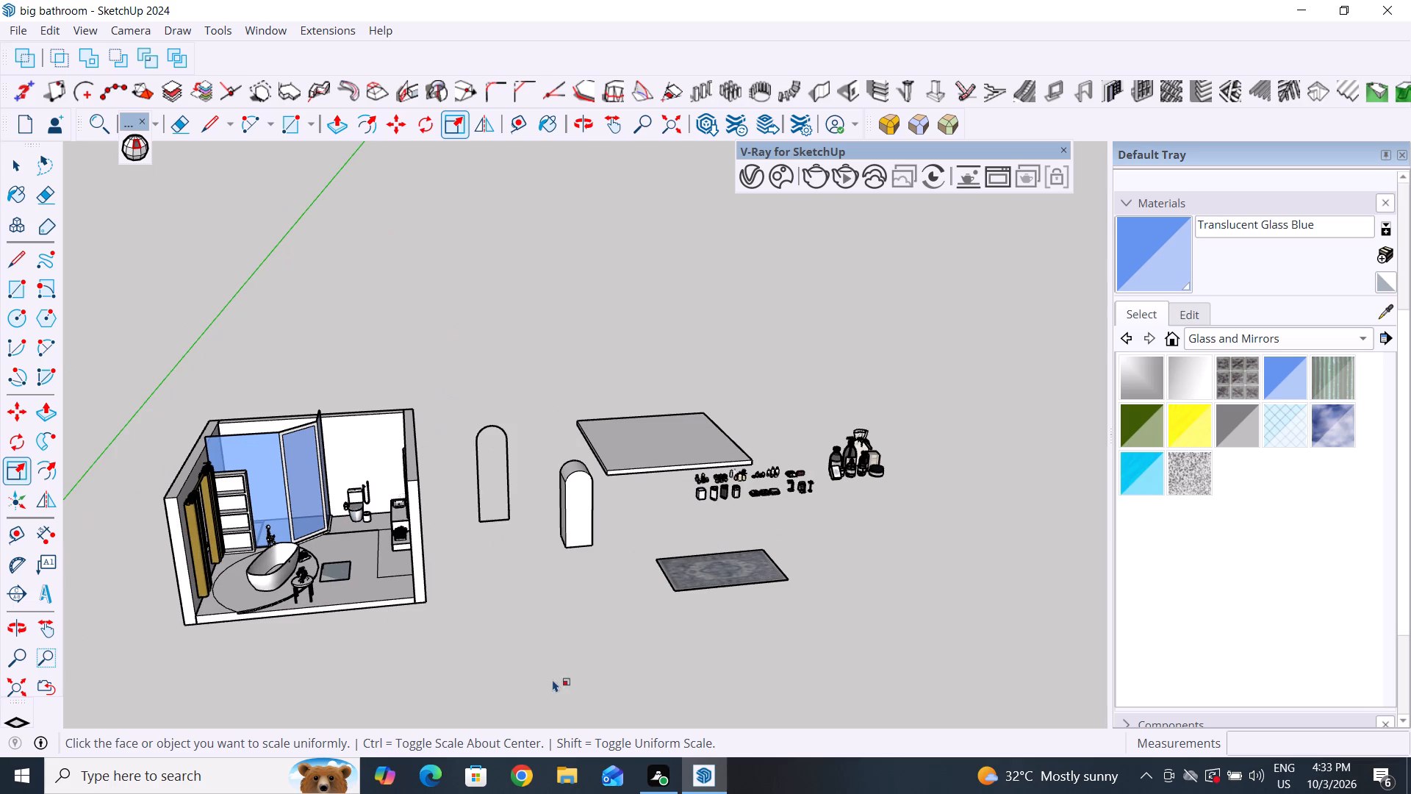
pyautogui.click(21, 164)
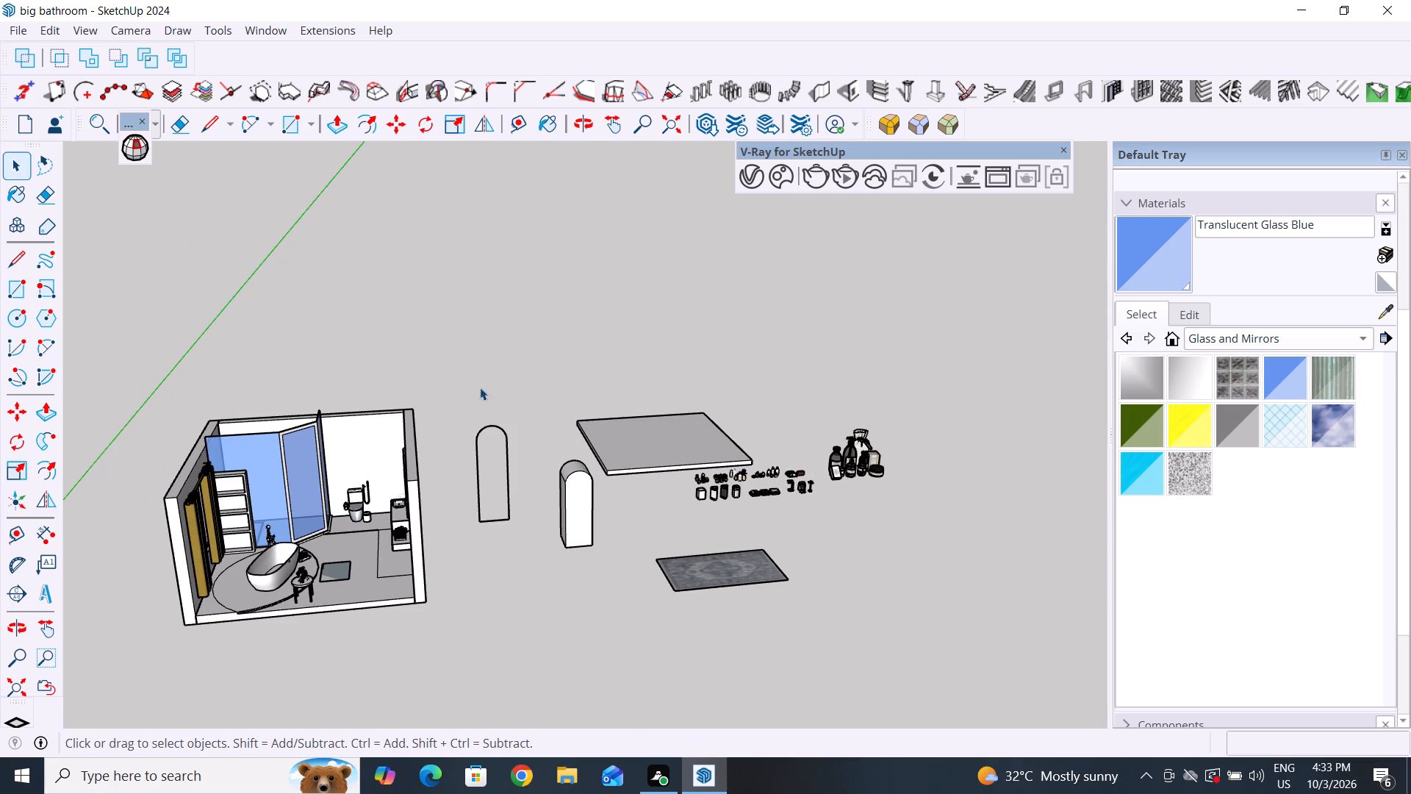
pyautogui.scroll(-3, 521, 633)
pyautogui.moveTo(744, 643); pyautogui.dragTo(675, 728, button='middle')
pyautogui.scroll(5, 672, 620)
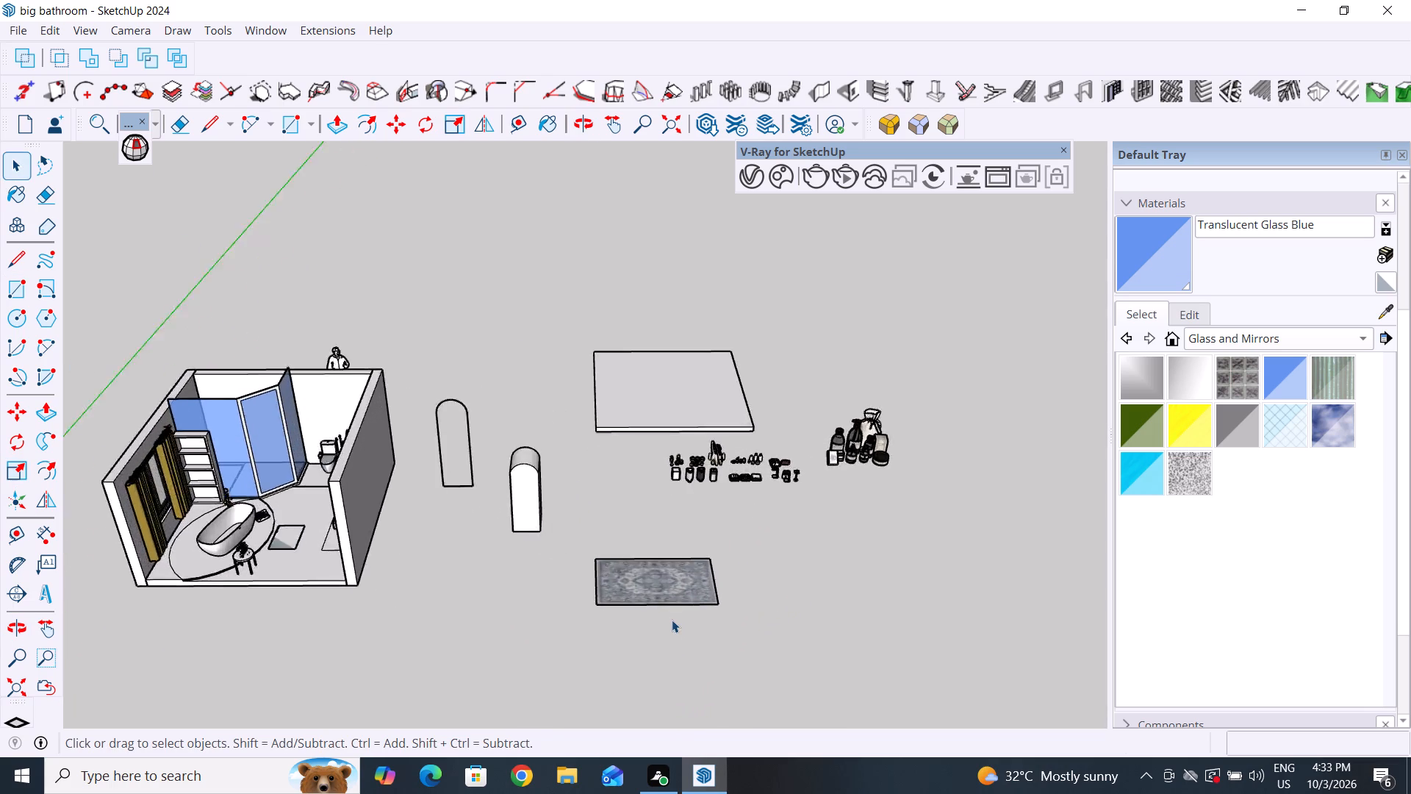
pyautogui.scroll(19, 672, 620)
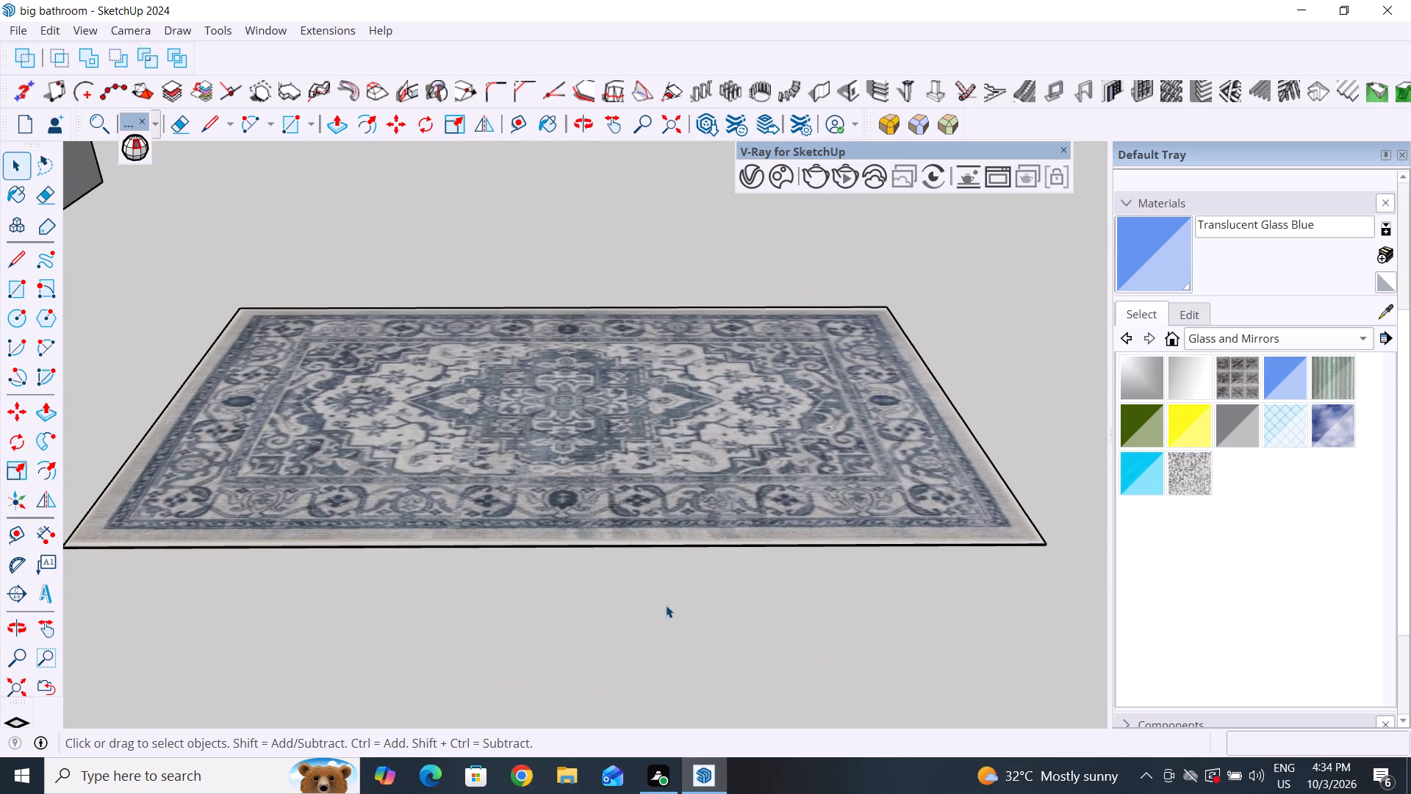
pyautogui.scroll(-4, 666, 605)
pyautogui.click(725, 512)
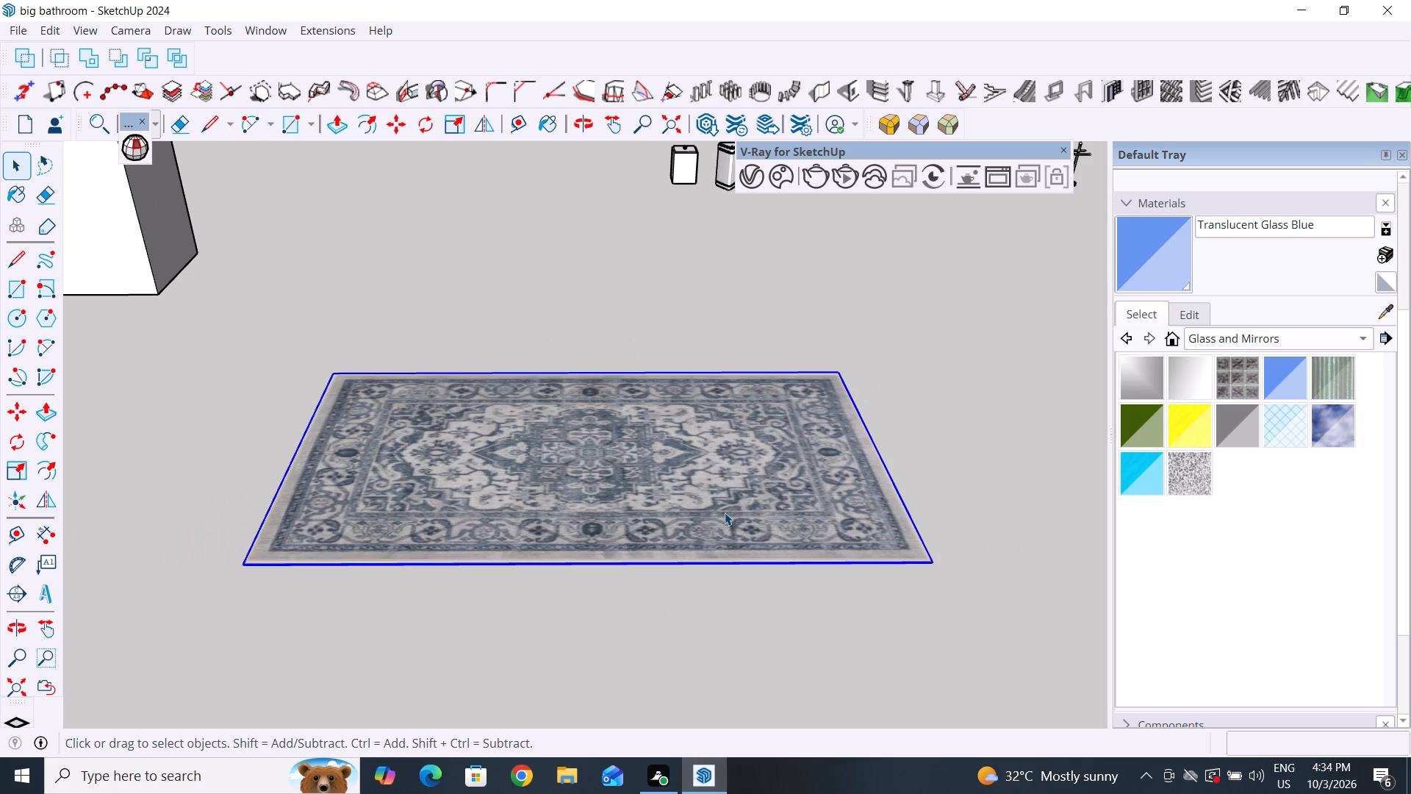
pyautogui.press('s')
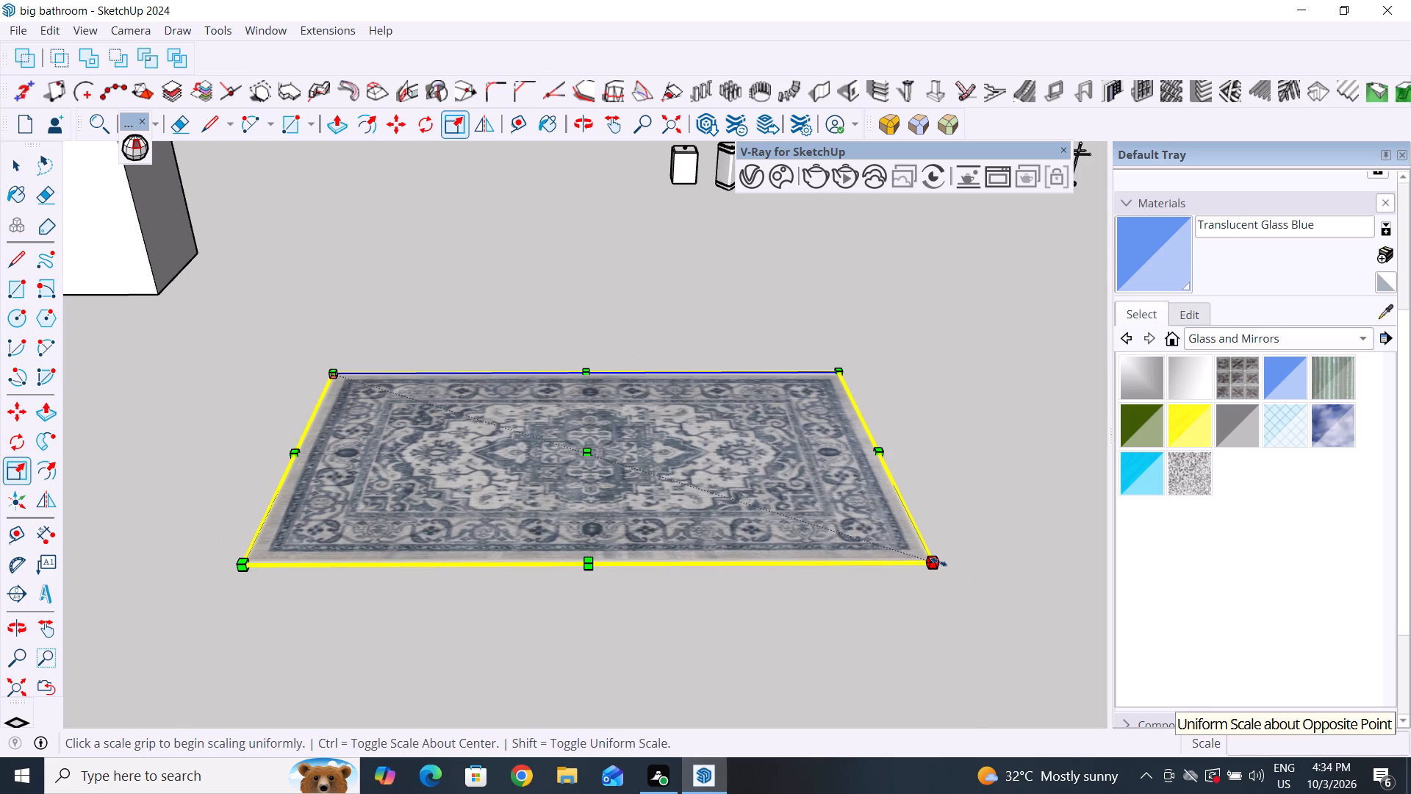
pyautogui.keyDown('ctrl'); pyautogui.moveTo(938, 562); pyautogui.dragTo(688, 476); pyautogui.keyUp('ctrl')
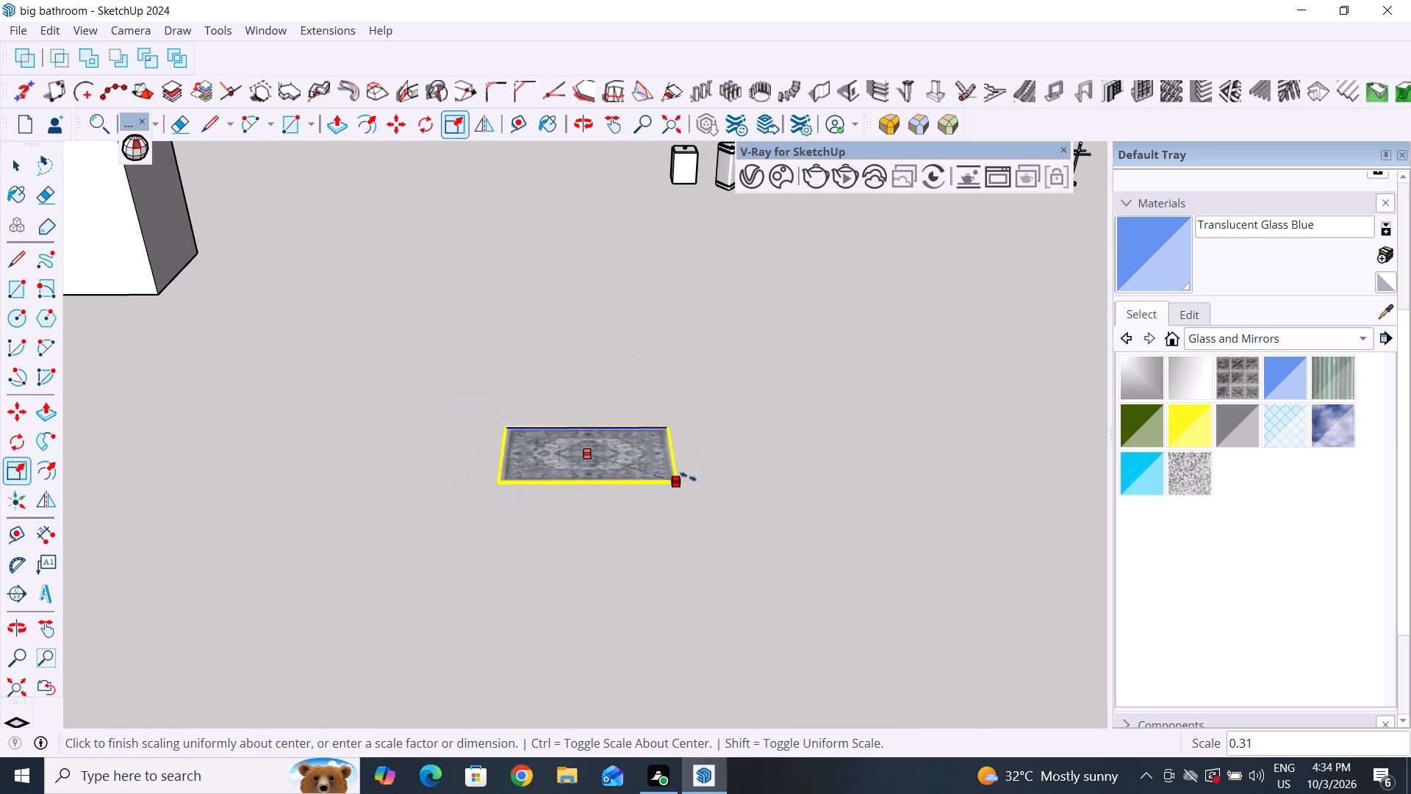
pyautogui.keyDown('ctrl'); pyautogui.moveTo(688, 476); pyautogui.dragTo(698, 484); pyautogui.keyUp('ctrl')
pyautogui.click(18, 160)
pyautogui.click(374, 368)
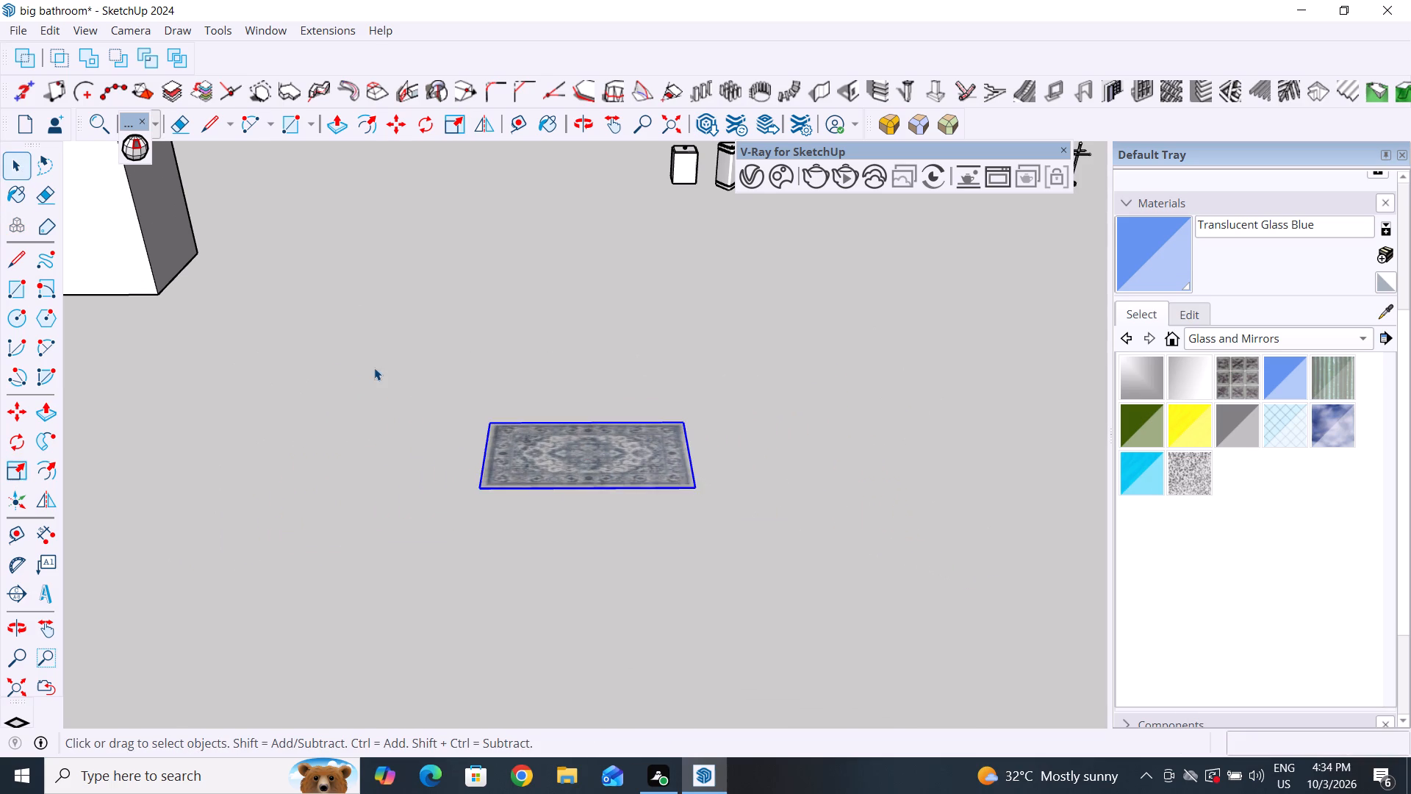
# Raise the plain mat beside the bathtub about 0.5" so that it sits just above the bathroom floor.
pyautogui.scroll(-14, 588, 499)
pyautogui.scroll(-5, 730, 404)
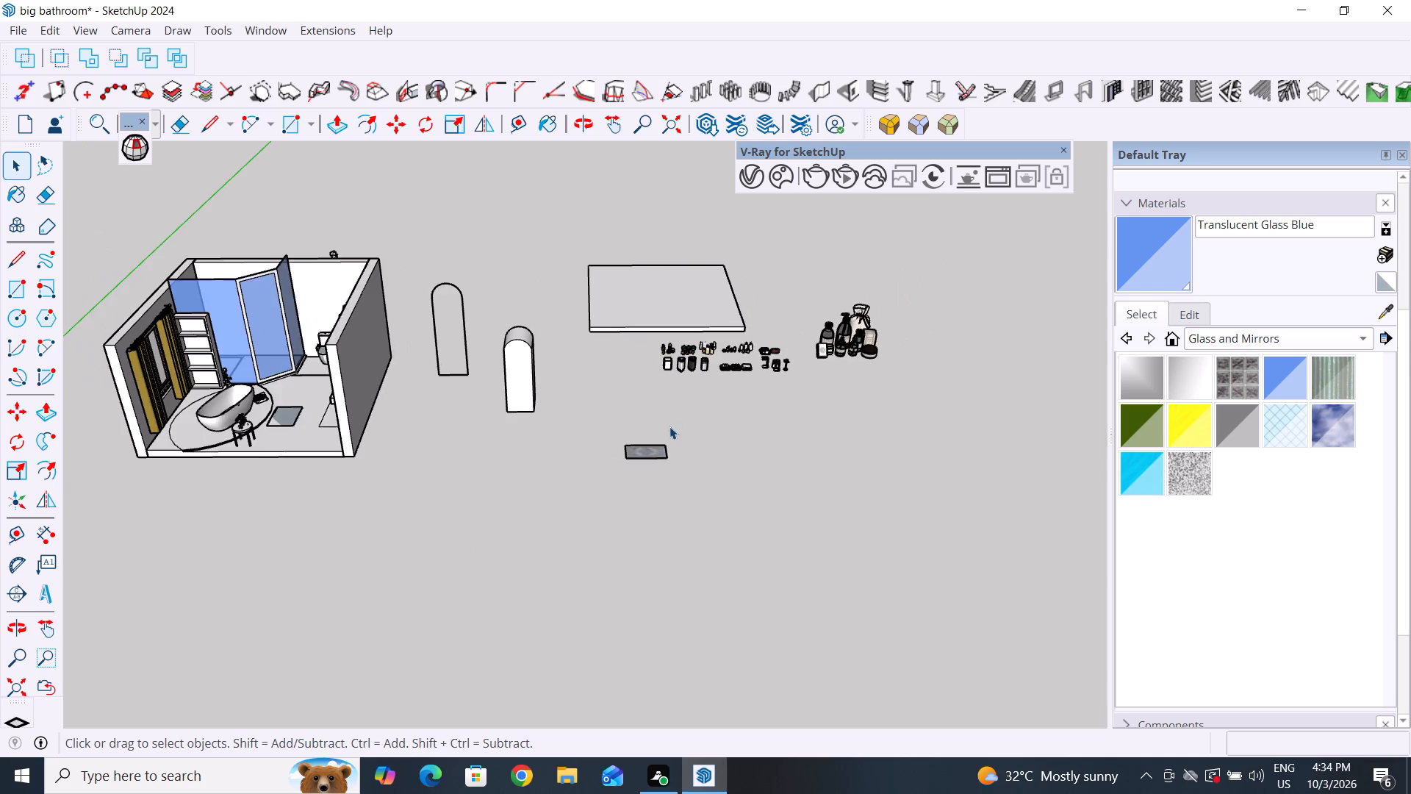
pyautogui.moveTo(680, 429); pyautogui.dragTo(750, 418, button='middle')
pyautogui.scroll(4, 506, 465)
pyautogui.scroll(8, 276, 460)
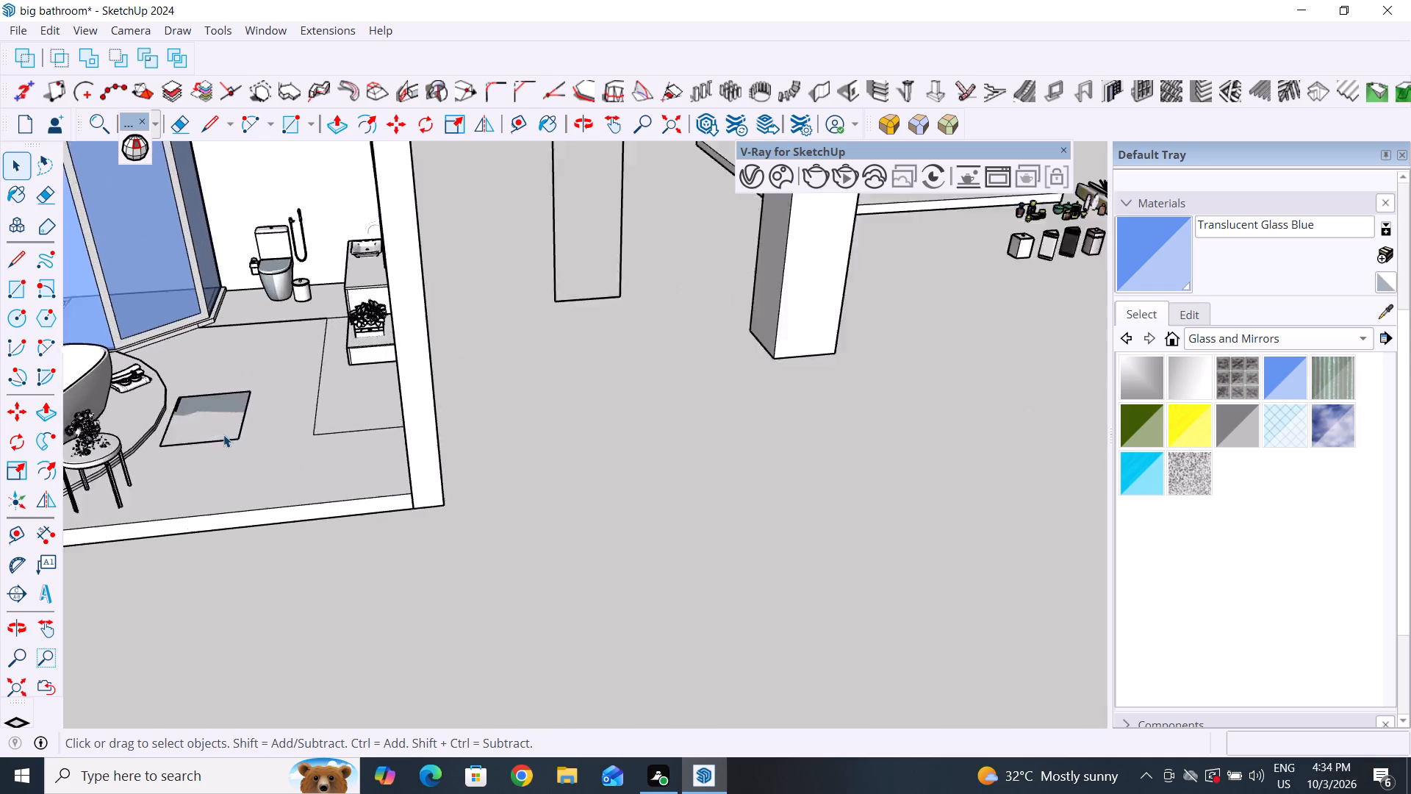
pyautogui.scroll(6, 223, 434)
pyautogui.click(220, 425)
pyautogui.moveTo(268, 465); pyautogui.dragTo(240, 414, button='middle')
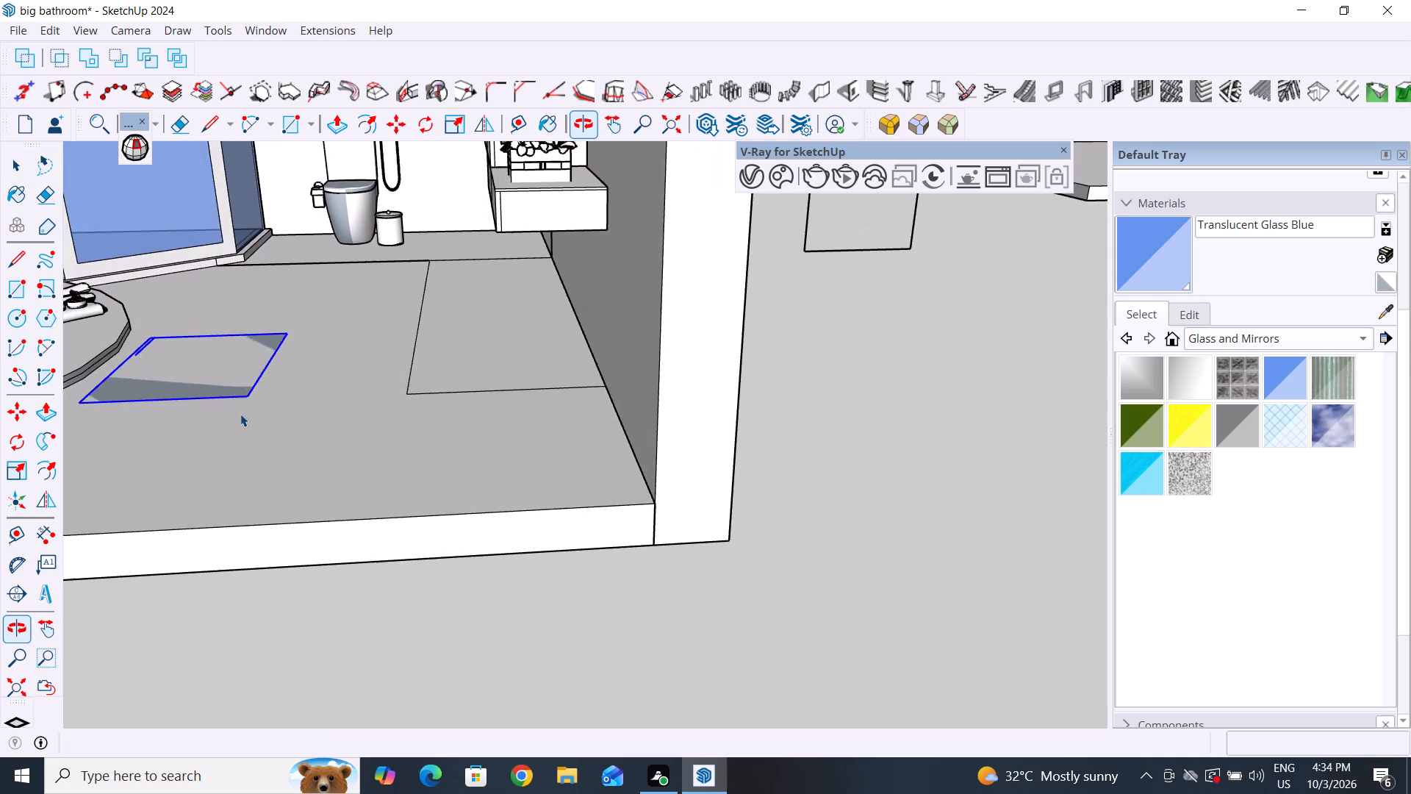
pyautogui.scroll(6, 240, 414)
pyautogui.moveTo(248, 412); pyautogui.dragTo(227, 380, button='middle')
pyautogui.press('m')
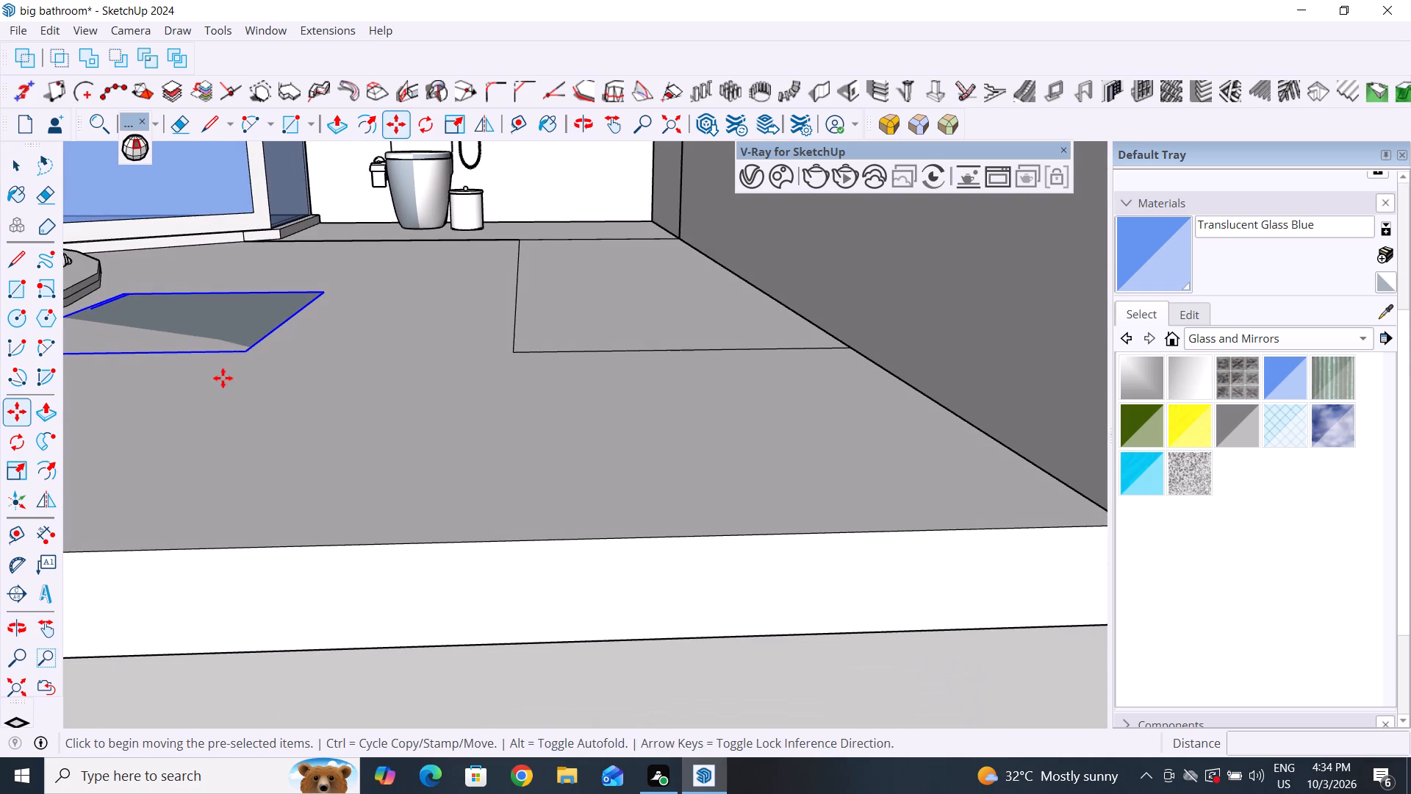
pyautogui.click(245, 347)
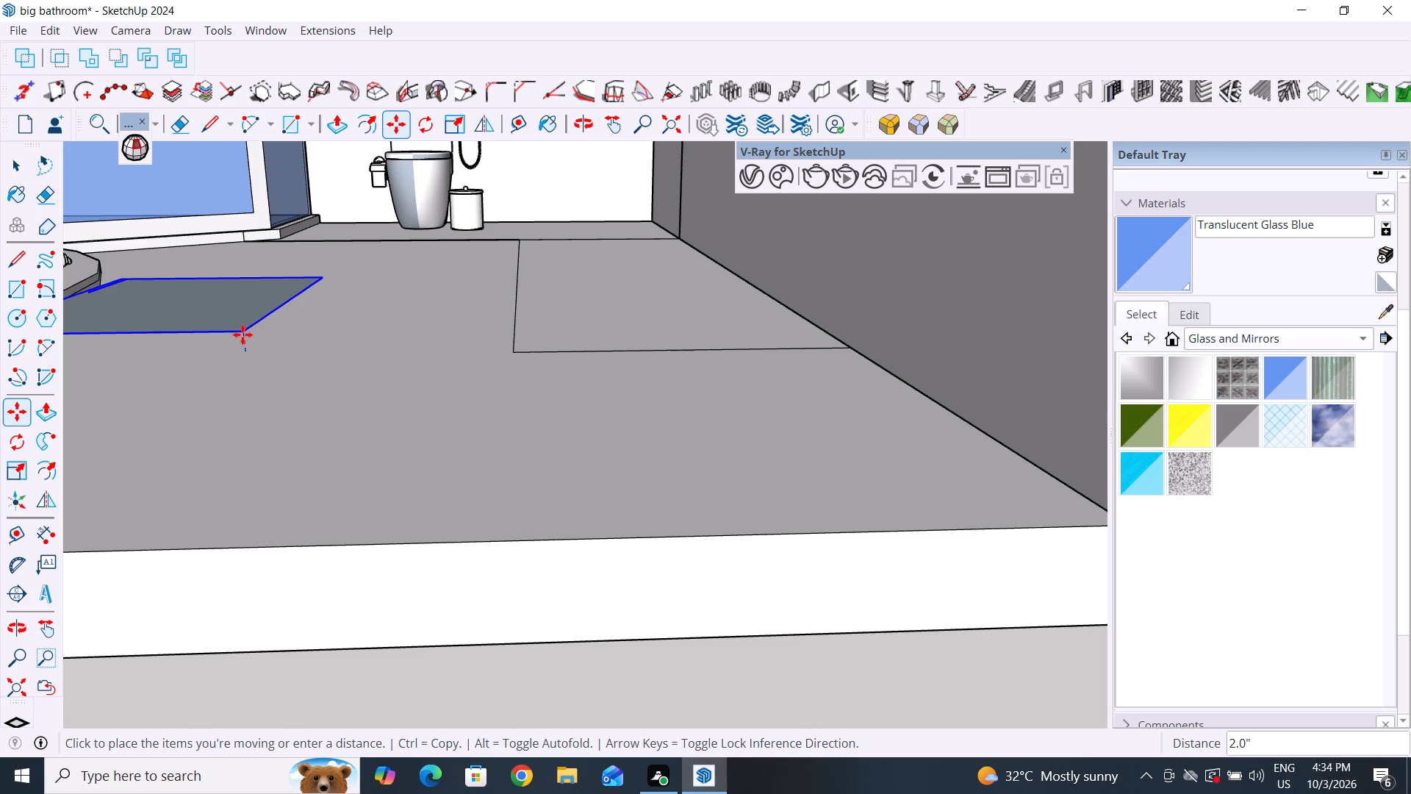
pyautogui.scroll(9, 243, 335)
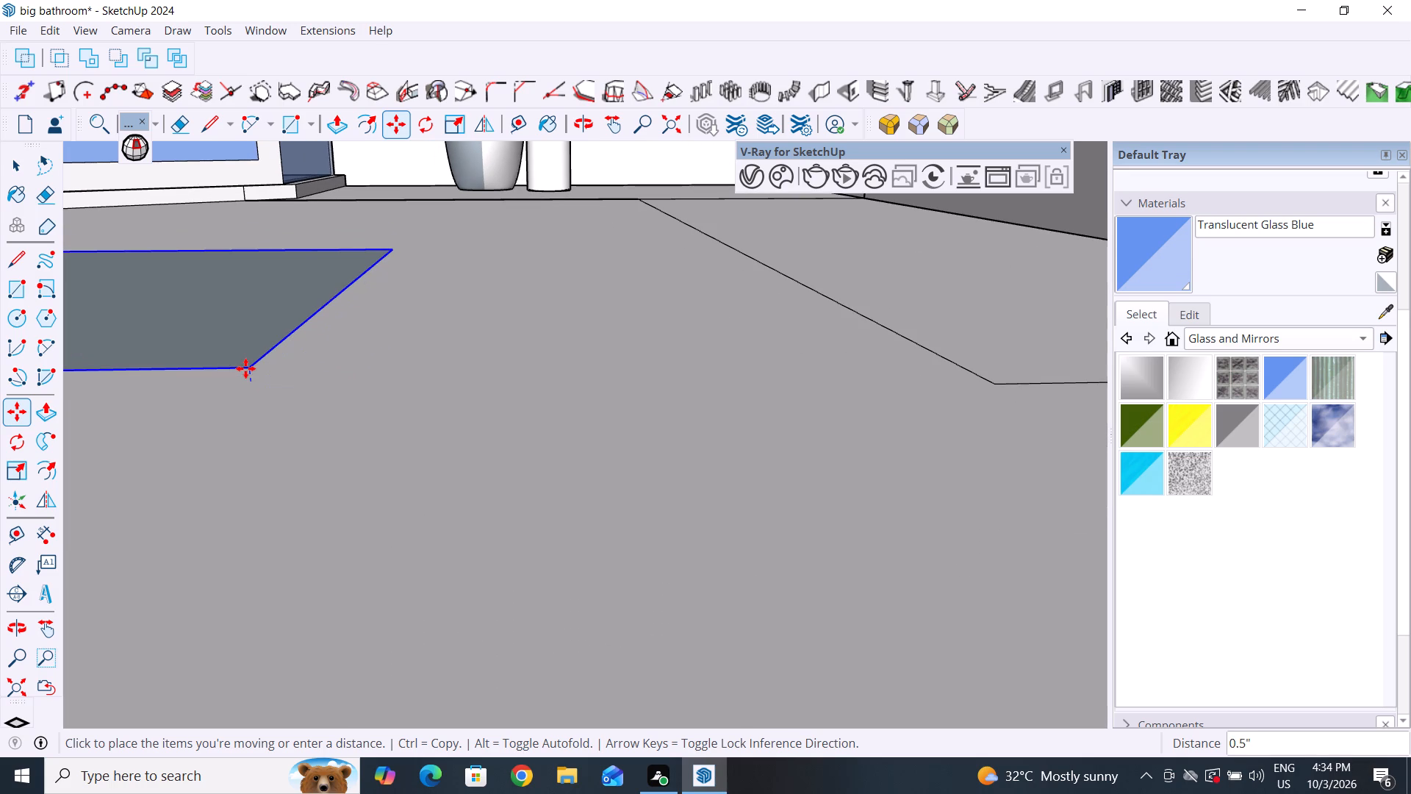
pyautogui.click(245, 368)
pyautogui.click(20, 166)
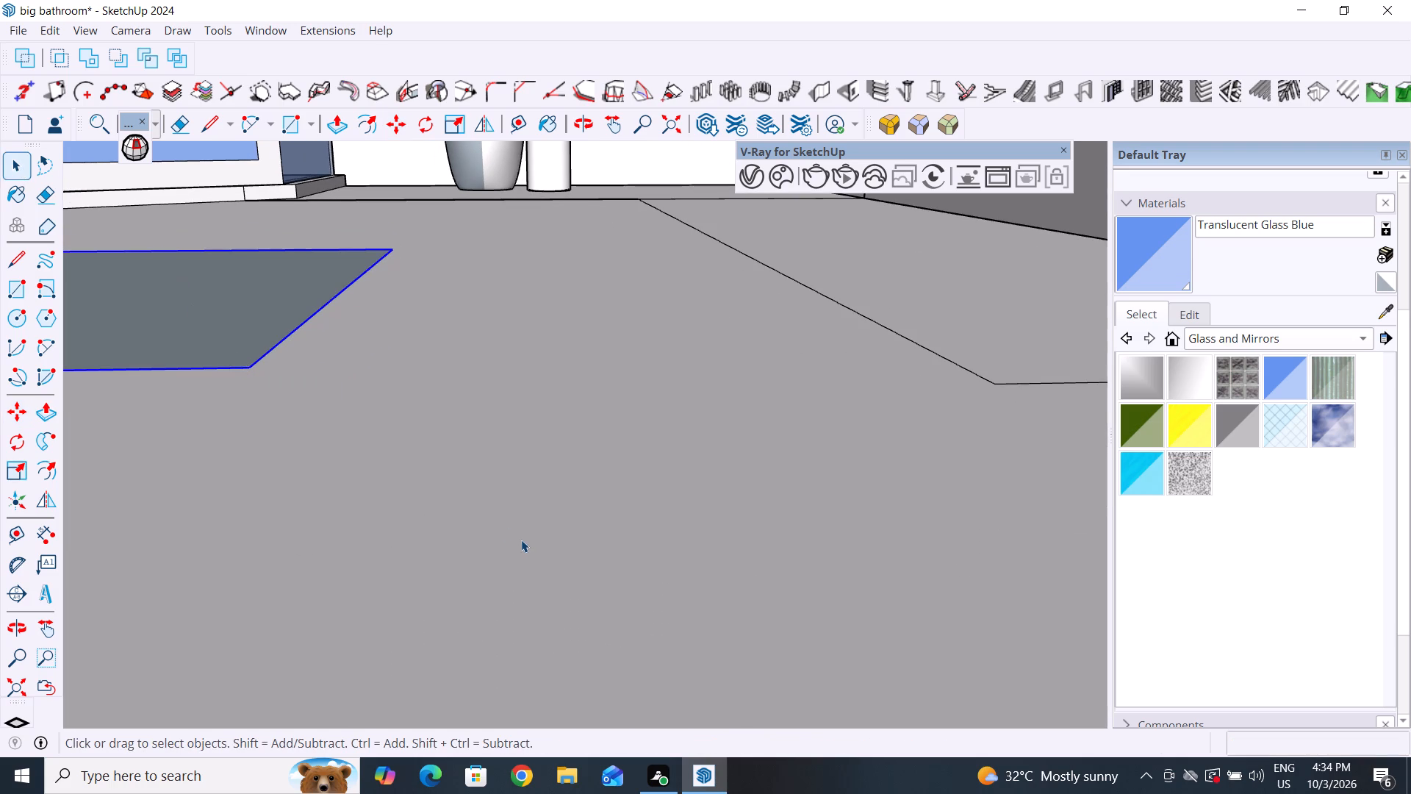
# Move the plain mat about 268.5" out of the bathroom onto the empty ground near the patterned mat.
pyautogui.scroll(-17, 523, 540)
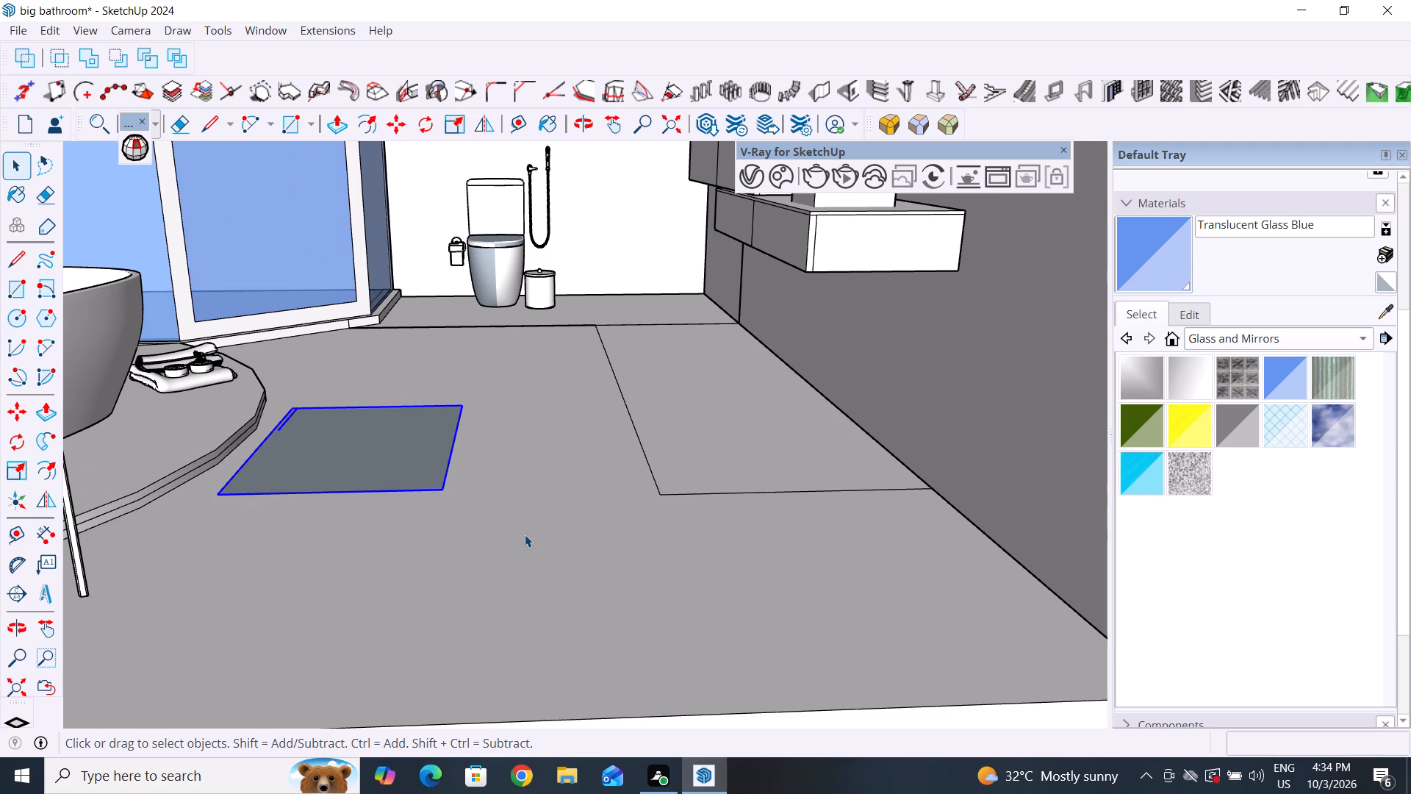
pyautogui.scroll(-6, 646, 502)
pyautogui.moveTo(522, 397); pyautogui.dragTo(525, 585, button='middle')
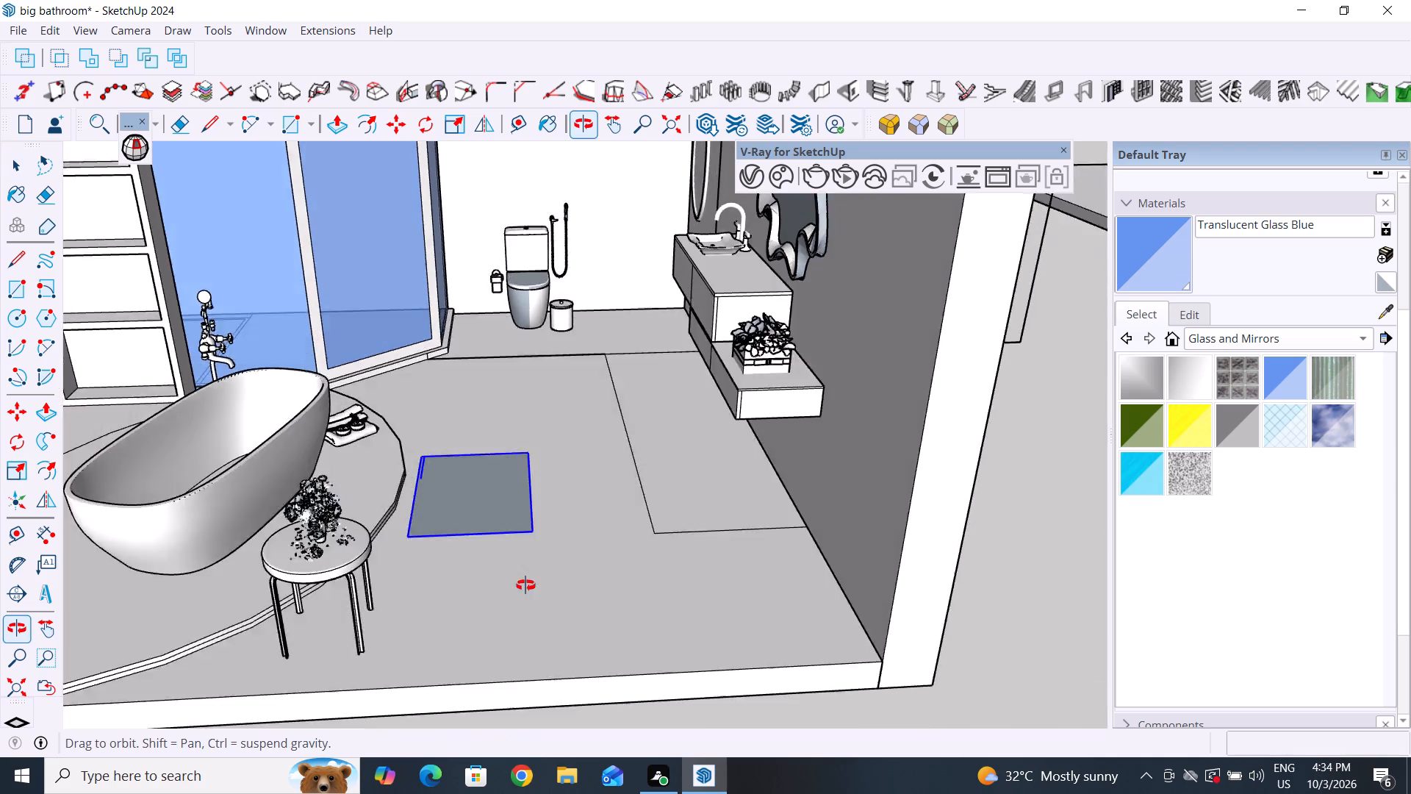
pyautogui.moveTo(525, 585); pyautogui.dragTo(525, 654, button='middle')
pyautogui.scroll(1, 512, 623)
pyautogui.scroll(-5, 380, 421)
pyautogui.moveTo(556, 633); pyautogui.dragTo(427, 513, button='middle')
pyautogui.scroll(-5, 450, 434)
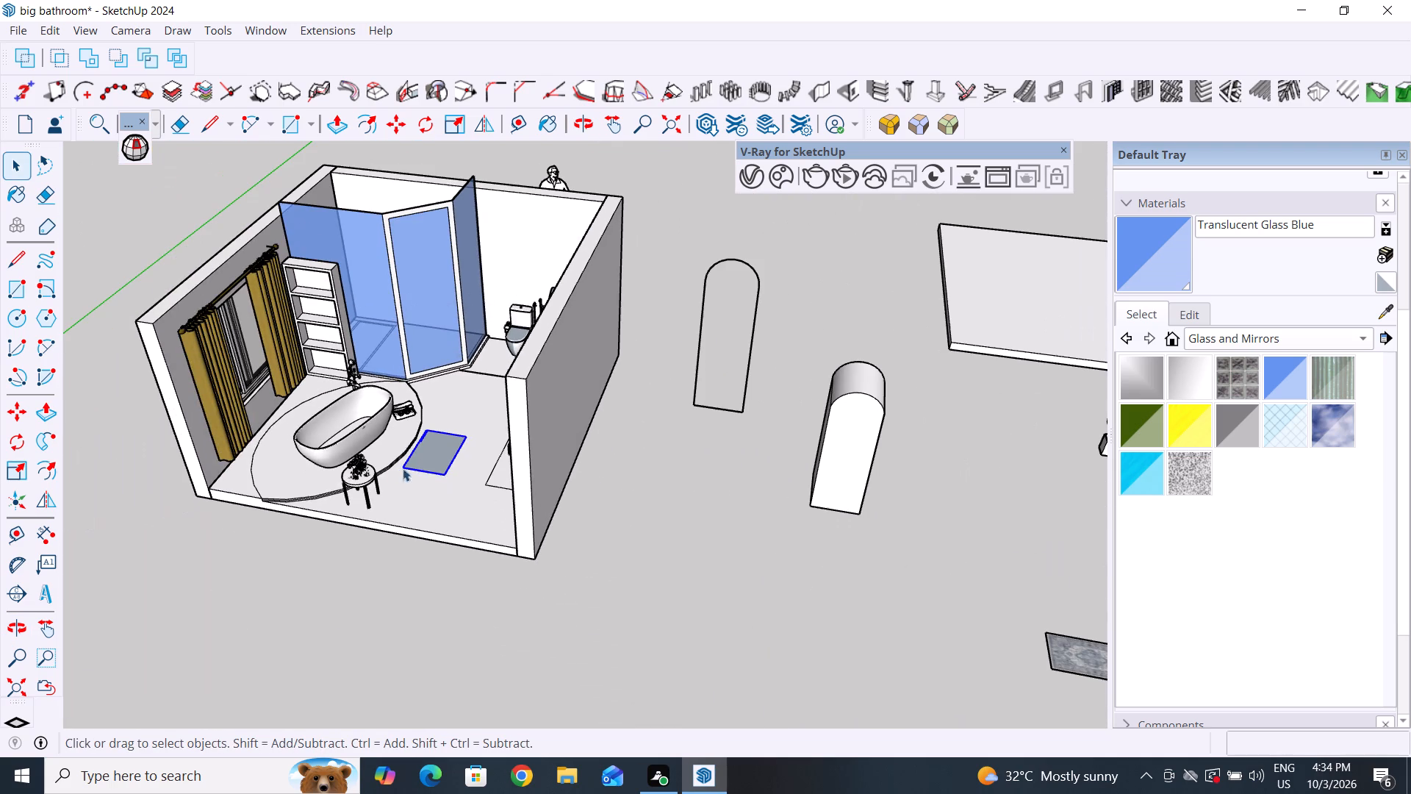
pyautogui.click(420, 465)
pyautogui.press('m')
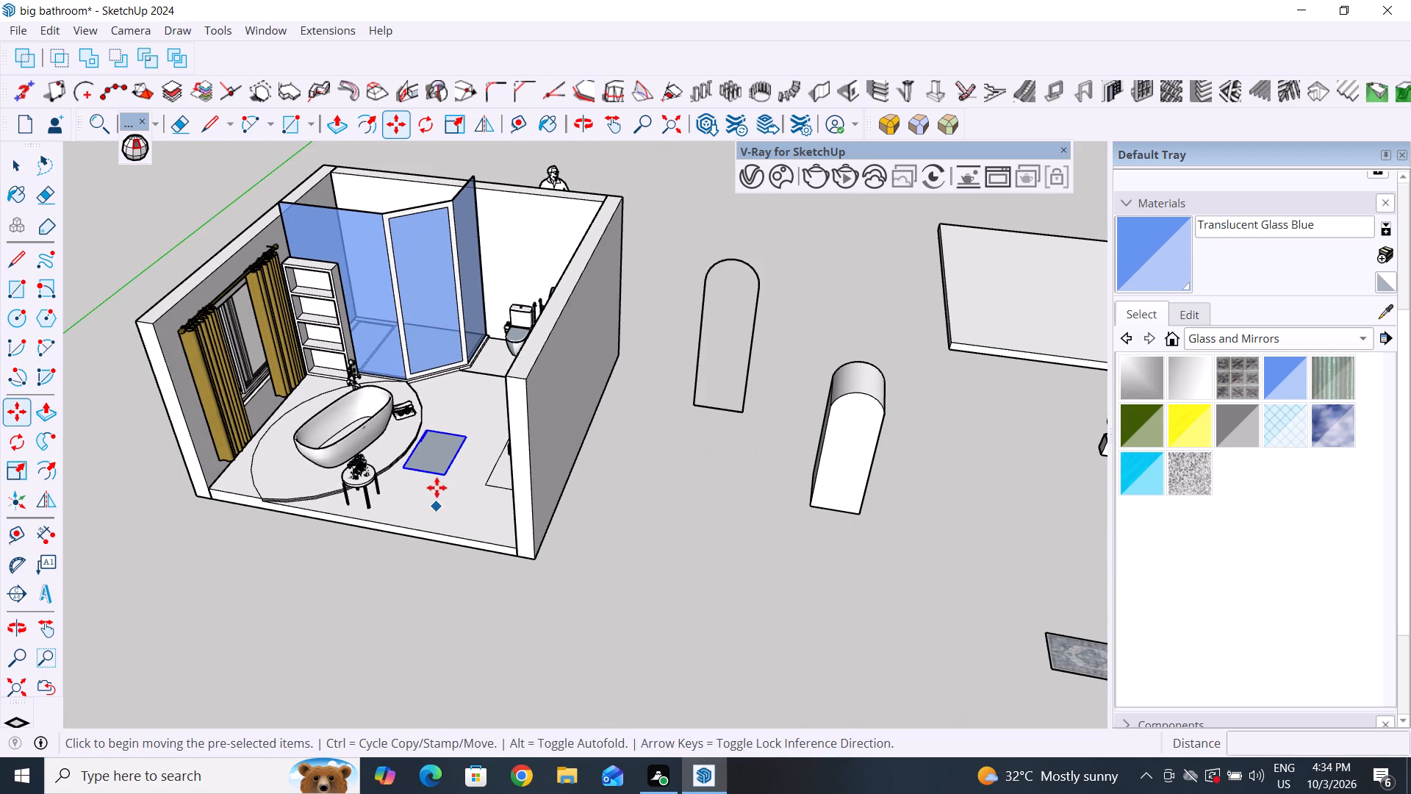
pyautogui.click(446, 469)
pyautogui.click(895, 655)
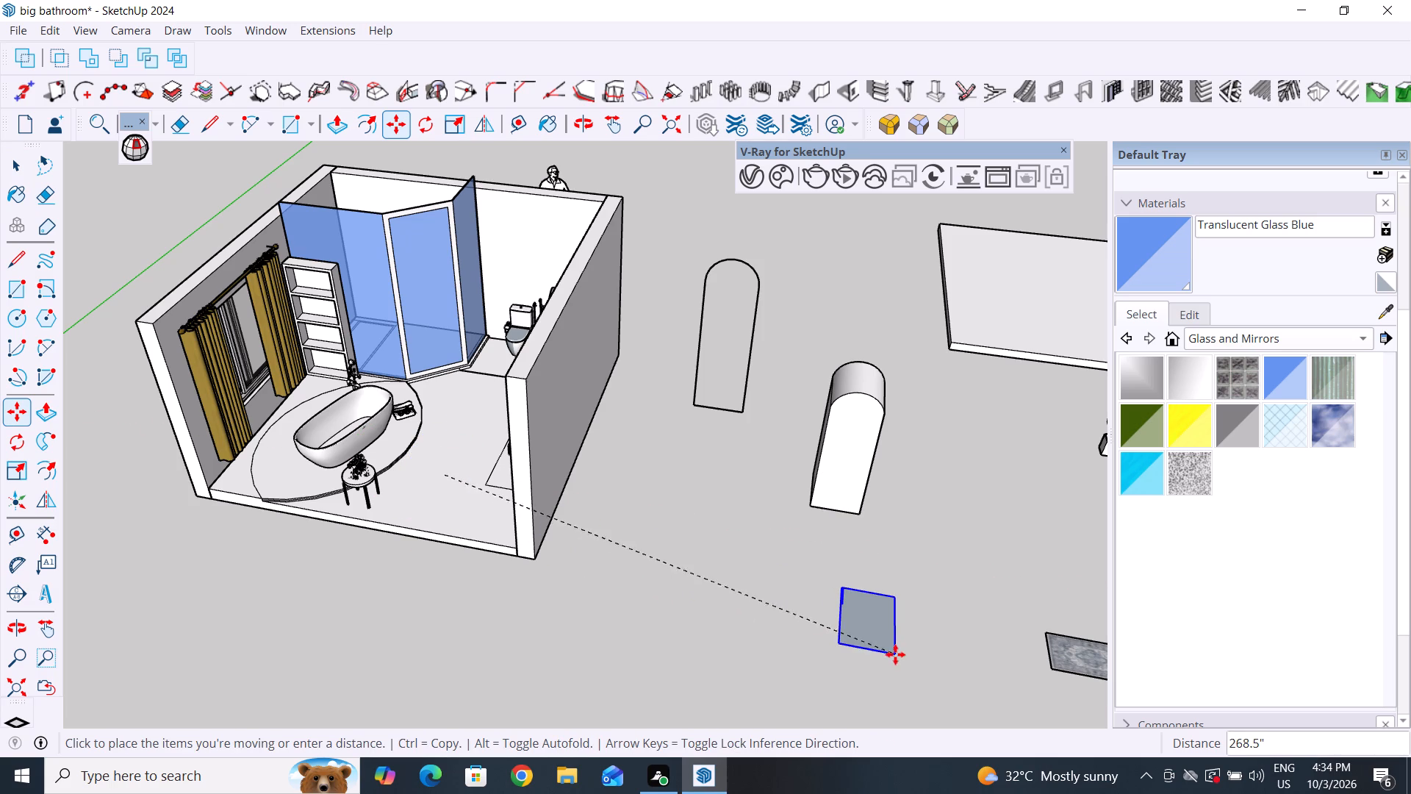
pyautogui.click(18, 173)
pyautogui.click(557, 648)
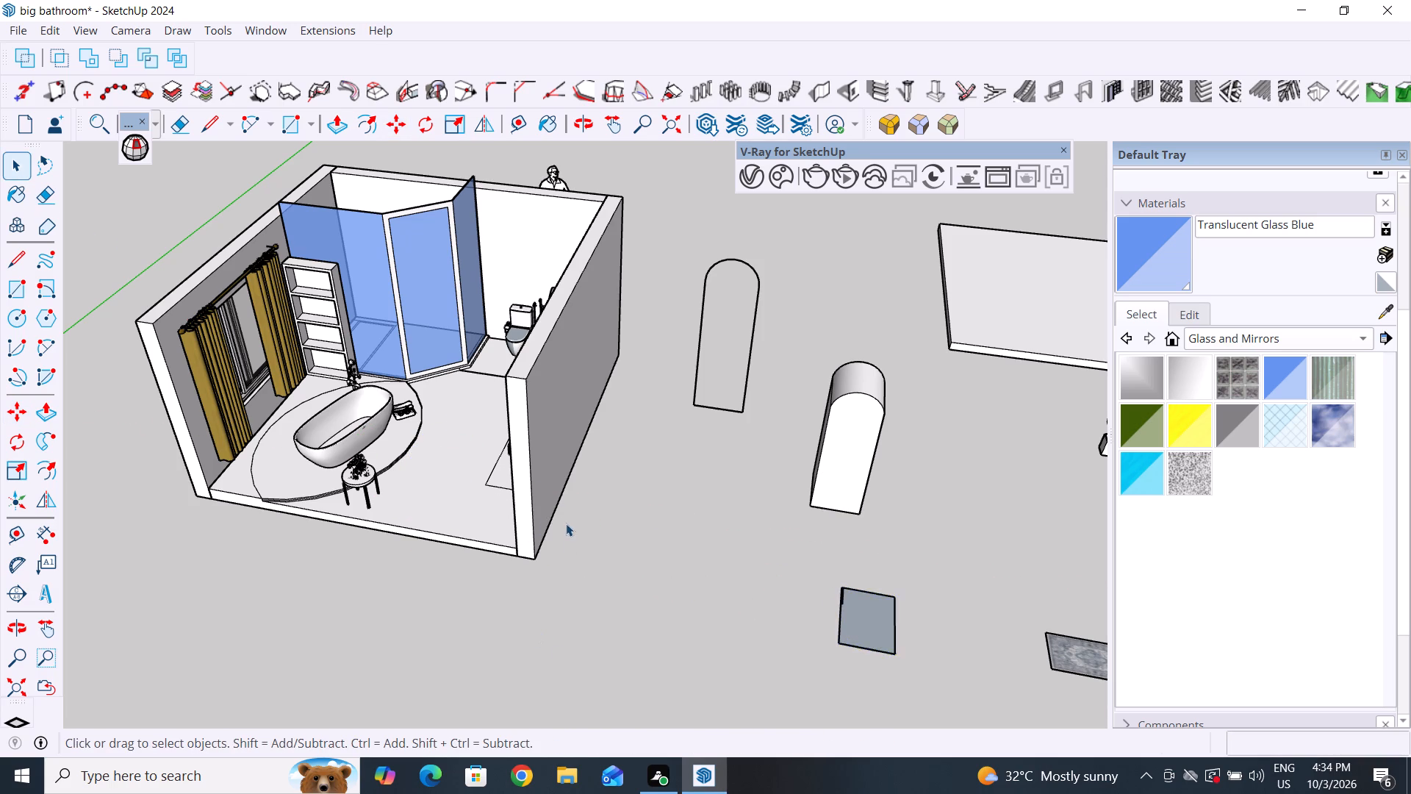
# Rotate the patterned floor mat 90 degrees flat on the ground plane.
pyautogui.scroll(-6, 566, 523)
pyautogui.click(839, 596)
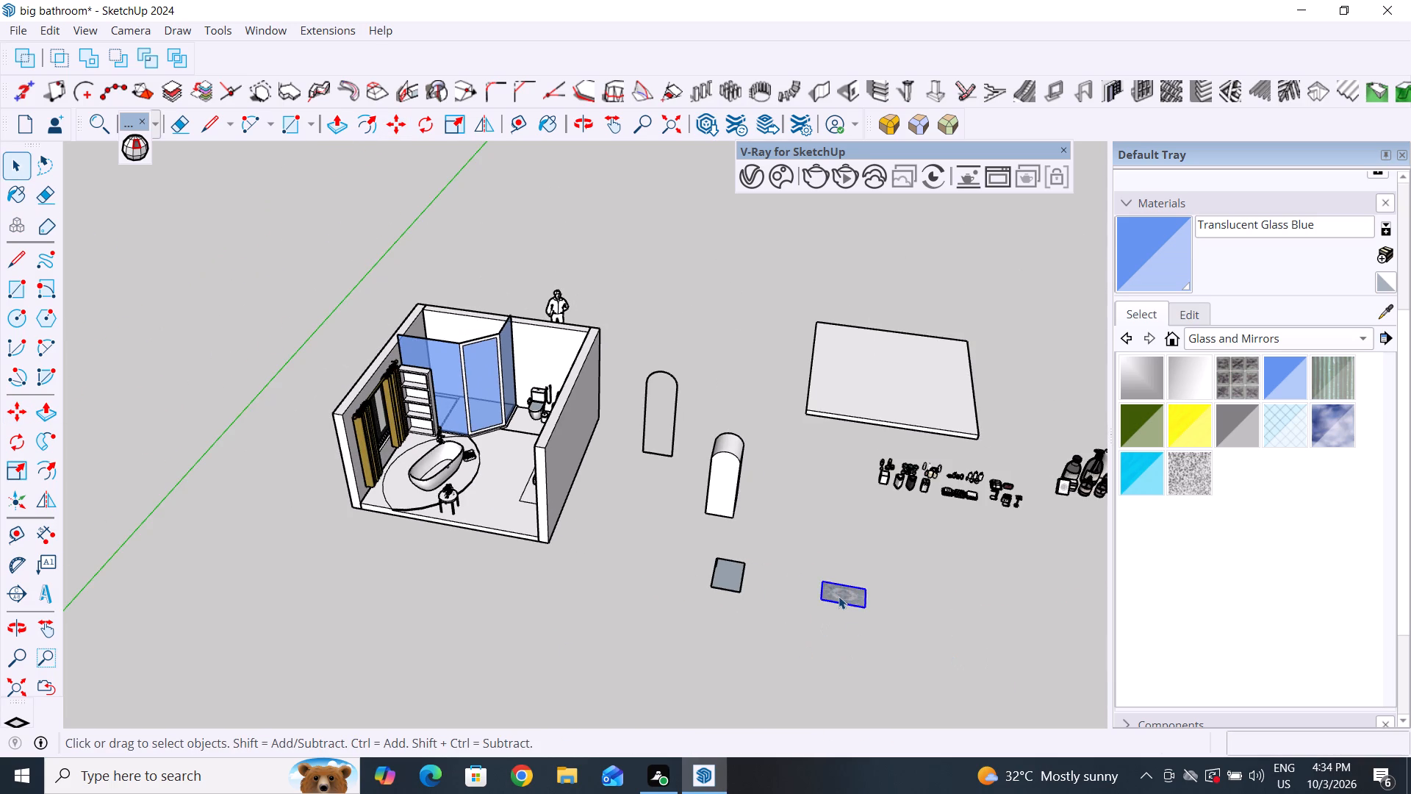
pyautogui.press('r')
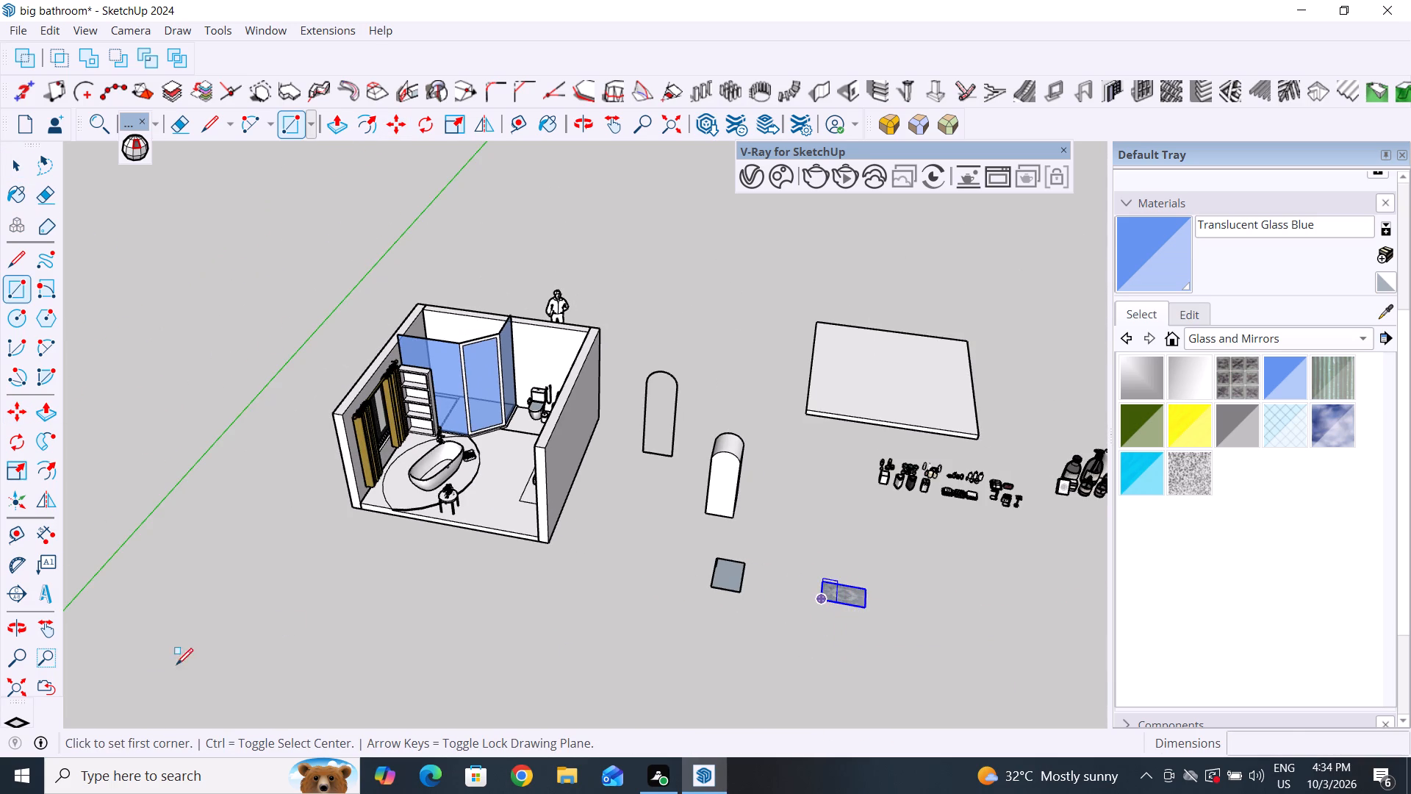
pyautogui.click(26, 440)
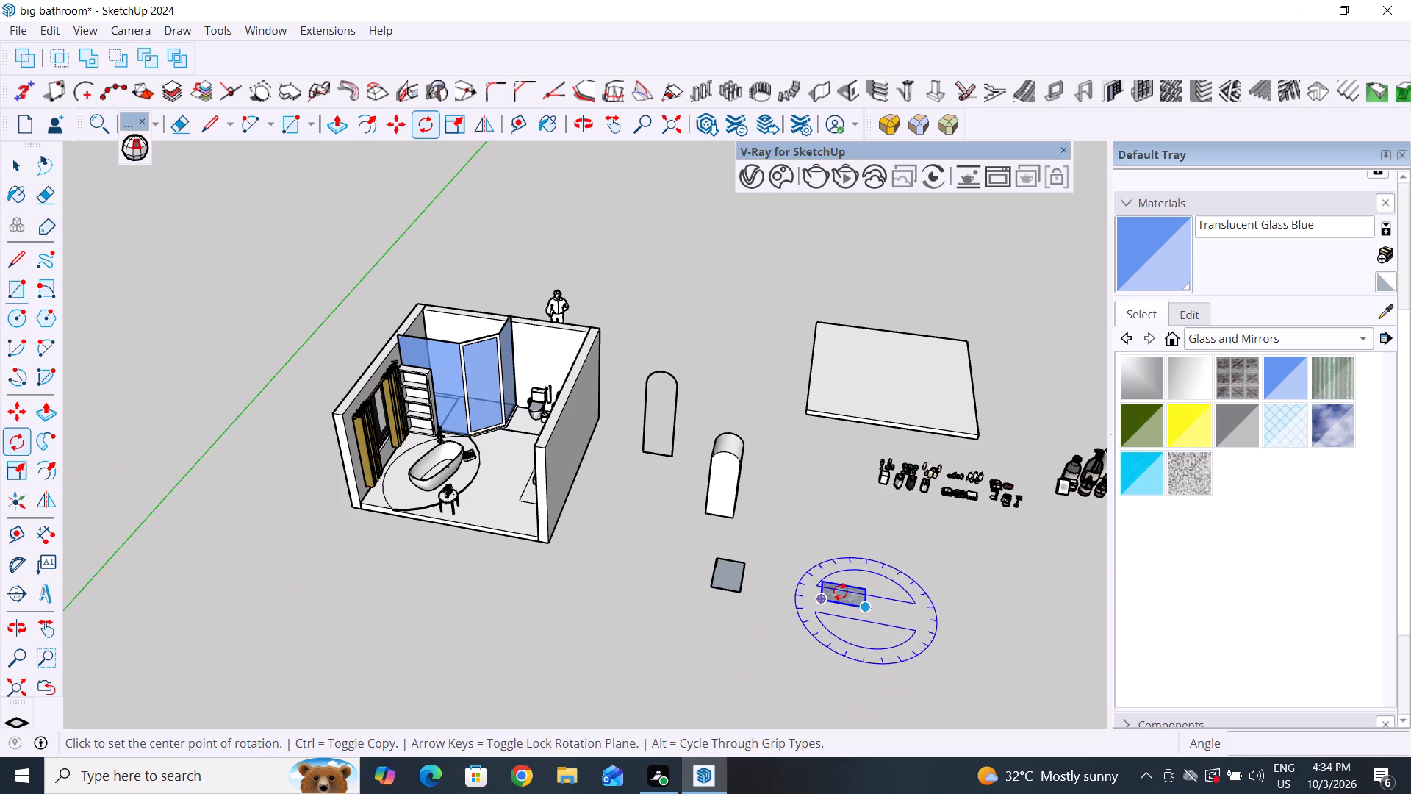
pyautogui.click(835, 591)
pyautogui.click(1013, 615)
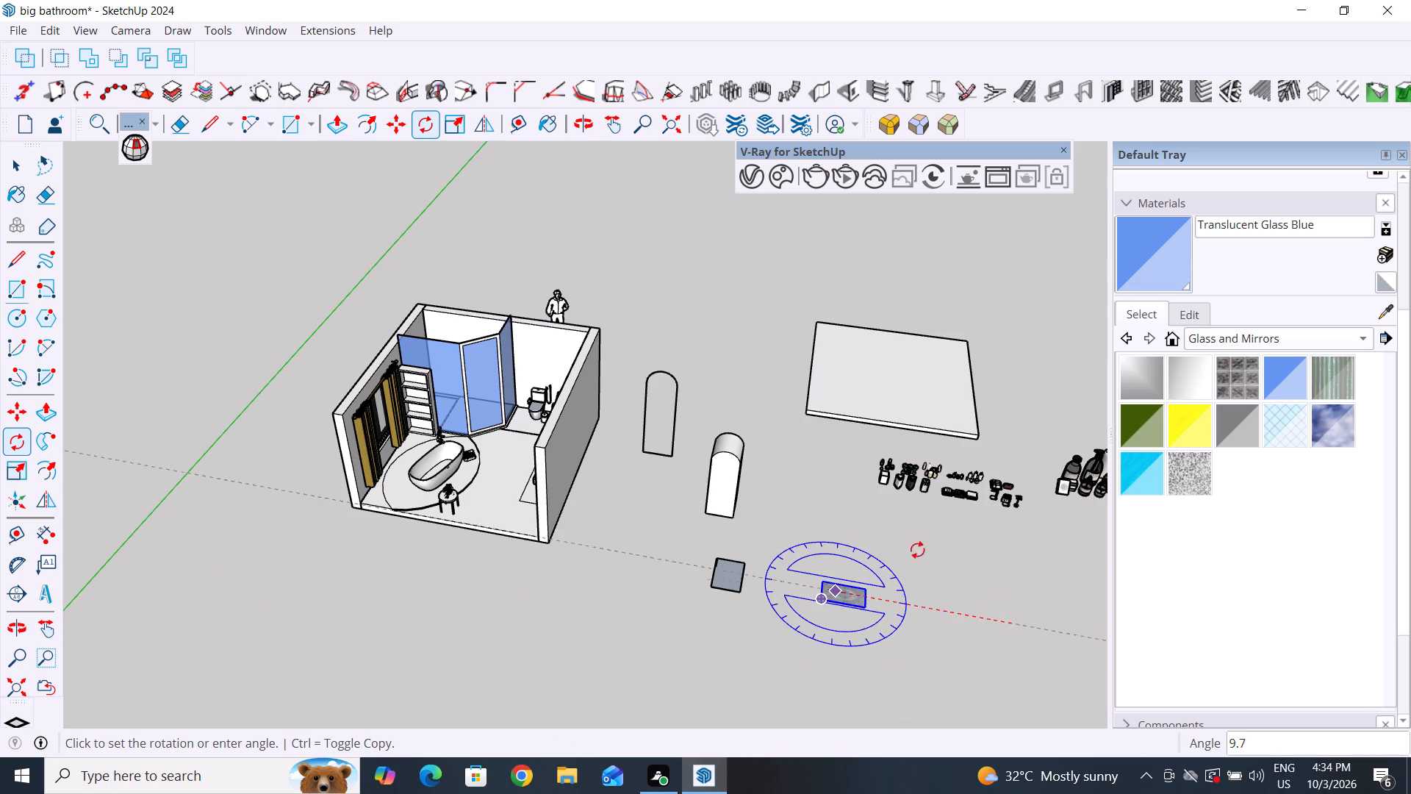
pyautogui.click(836, 475)
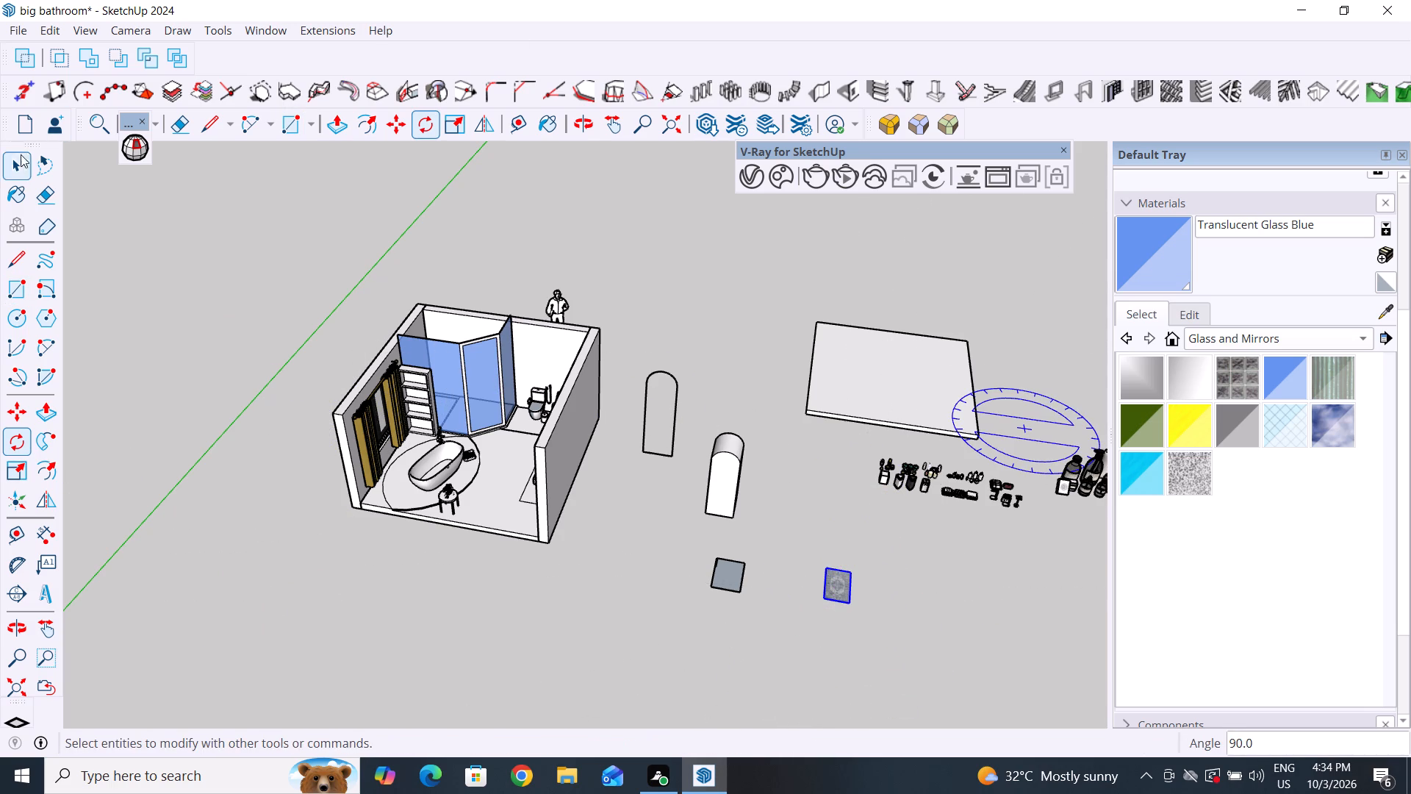
pyautogui.click(10, 165)
pyautogui.click(613, 635)
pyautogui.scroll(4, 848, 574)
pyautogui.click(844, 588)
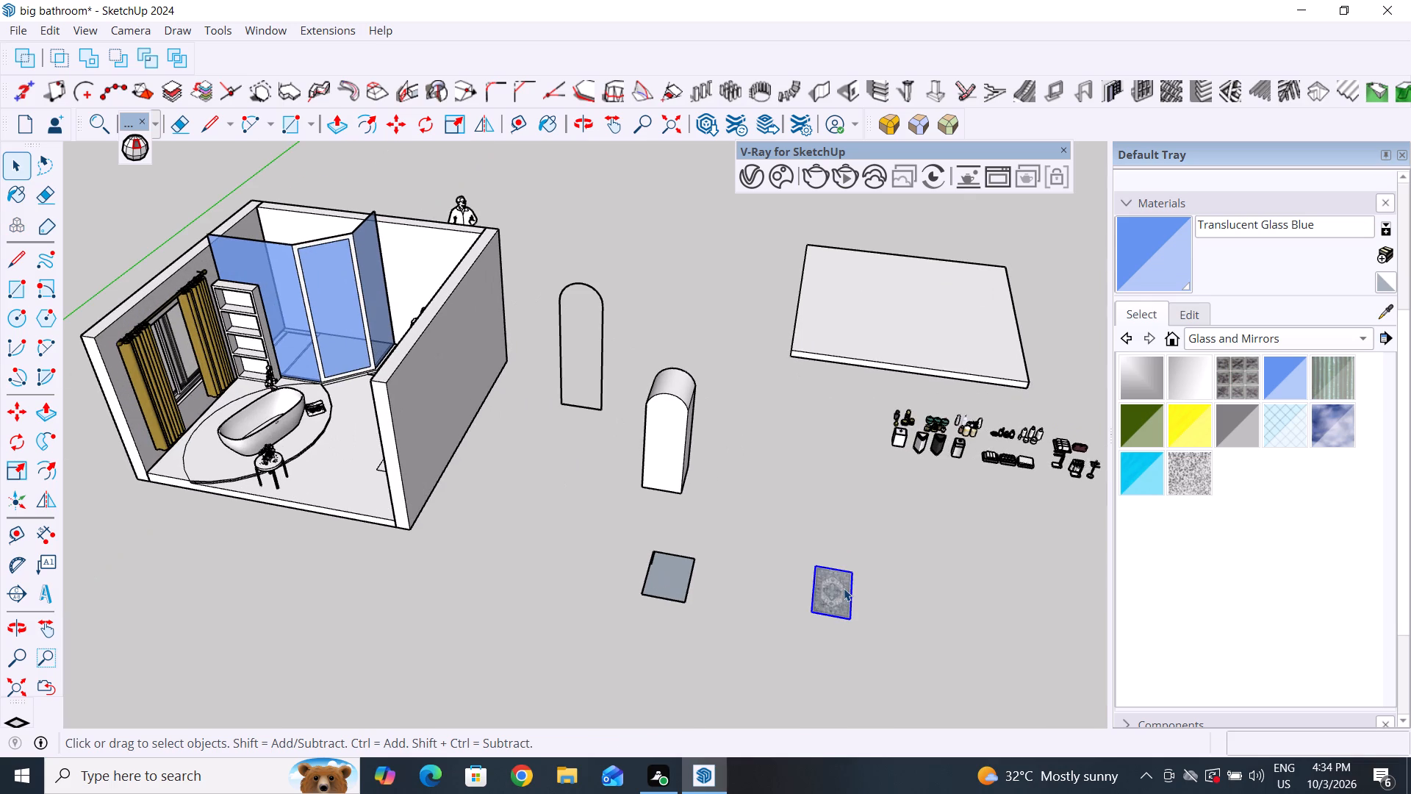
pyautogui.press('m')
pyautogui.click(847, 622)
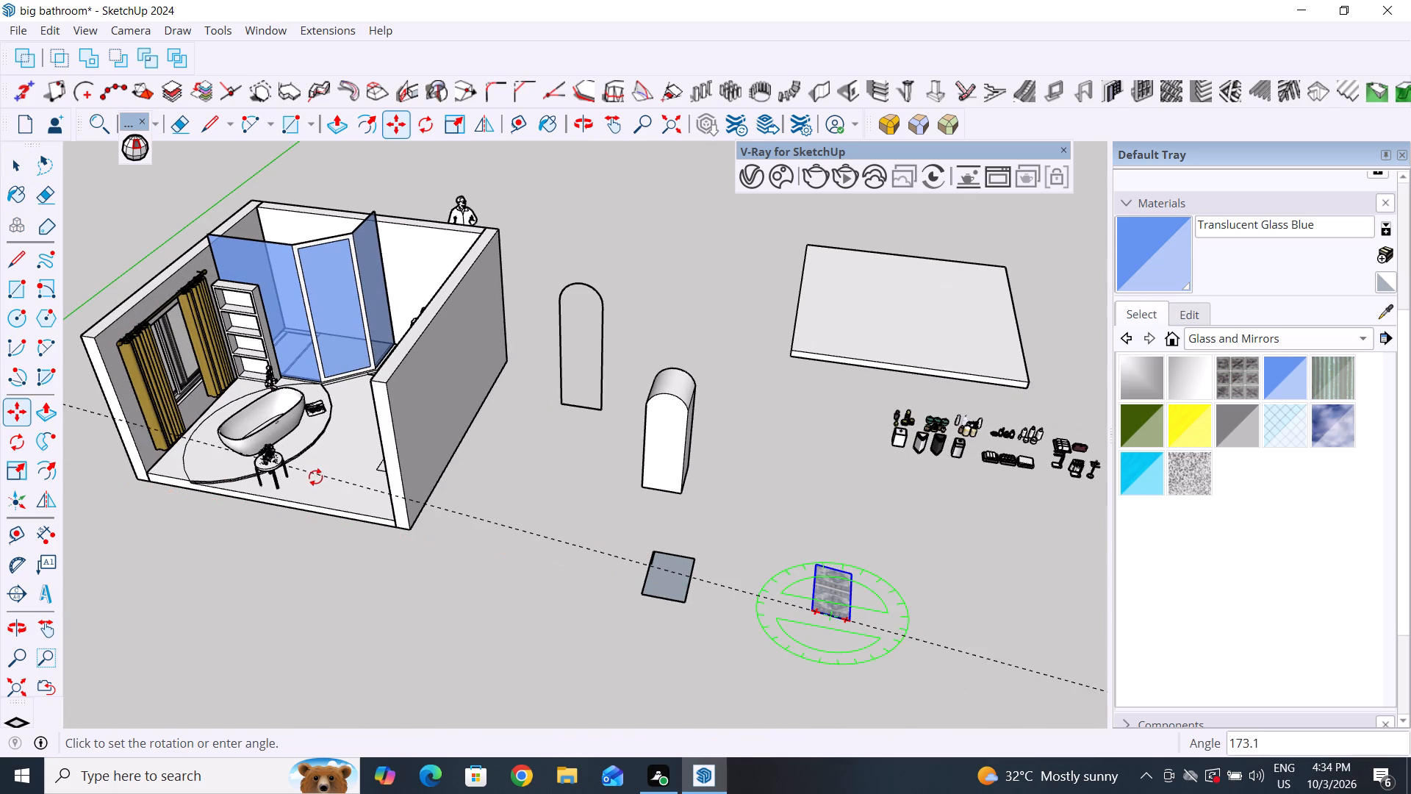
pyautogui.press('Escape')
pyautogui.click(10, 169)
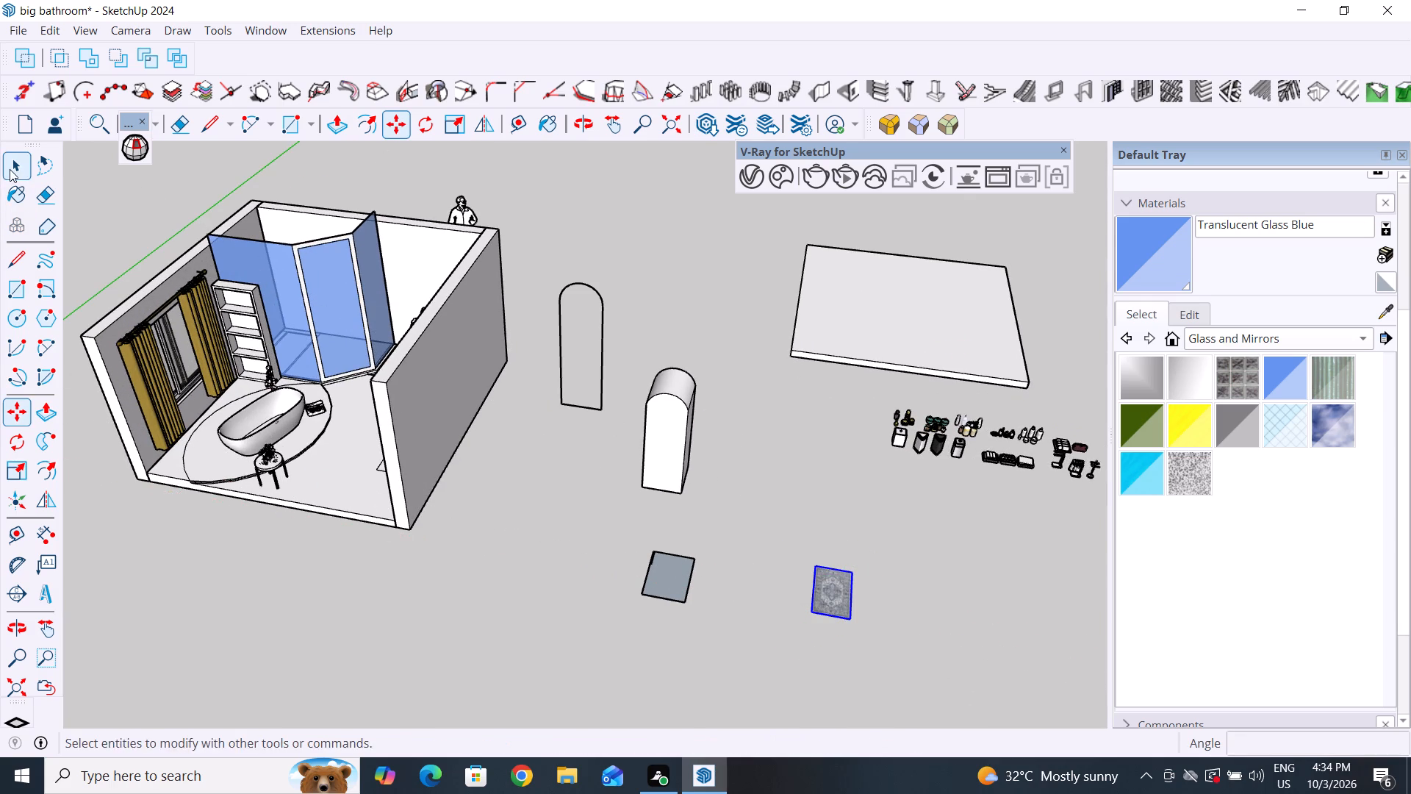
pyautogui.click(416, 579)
# Move the patterned floor mat about 364.9" into the bathroom, placing it on the floor beside the bathtub.
pyautogui.click(846, 601)
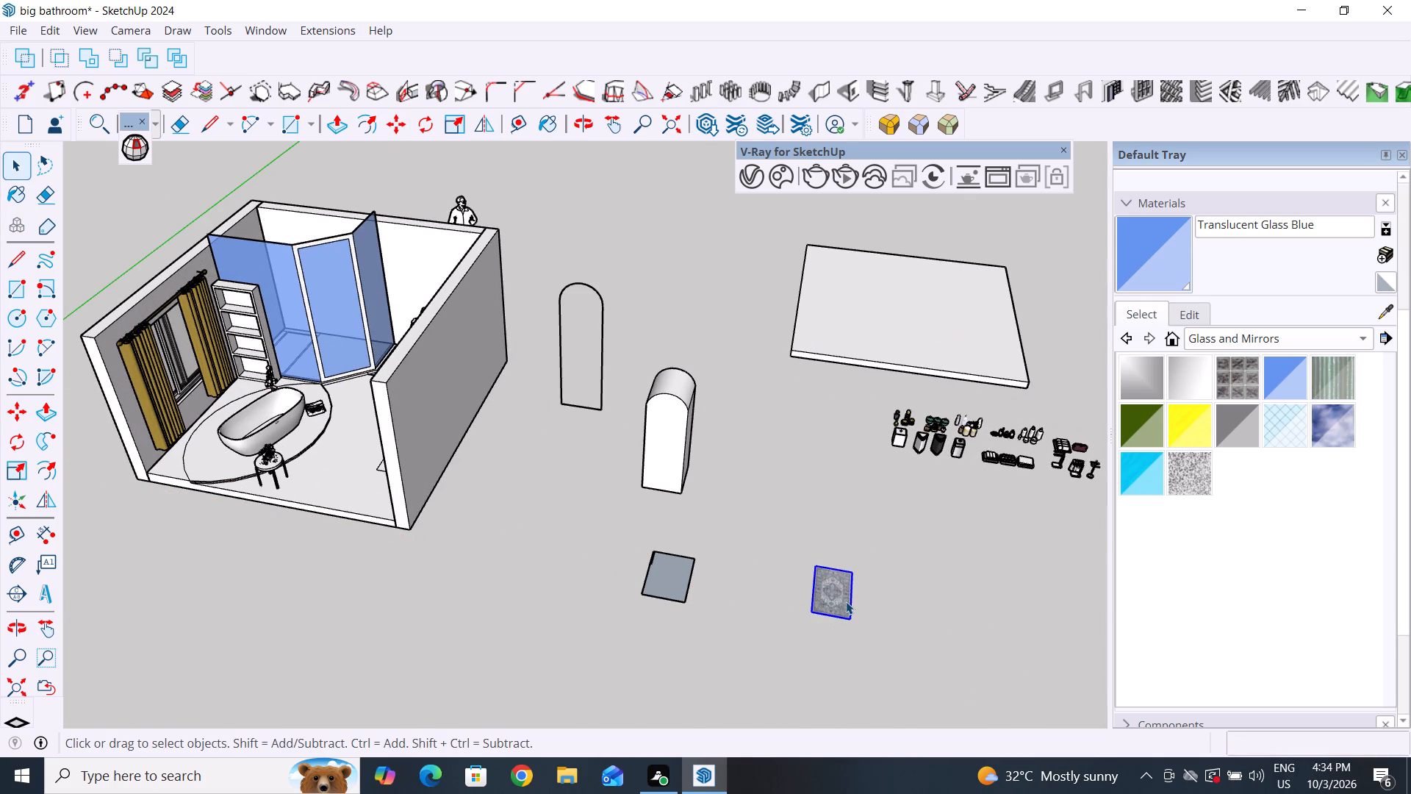
pyautogui.press('m')
pyautogui.click(852, 617)
pyautogui.scroll(-3, 1000, 586)
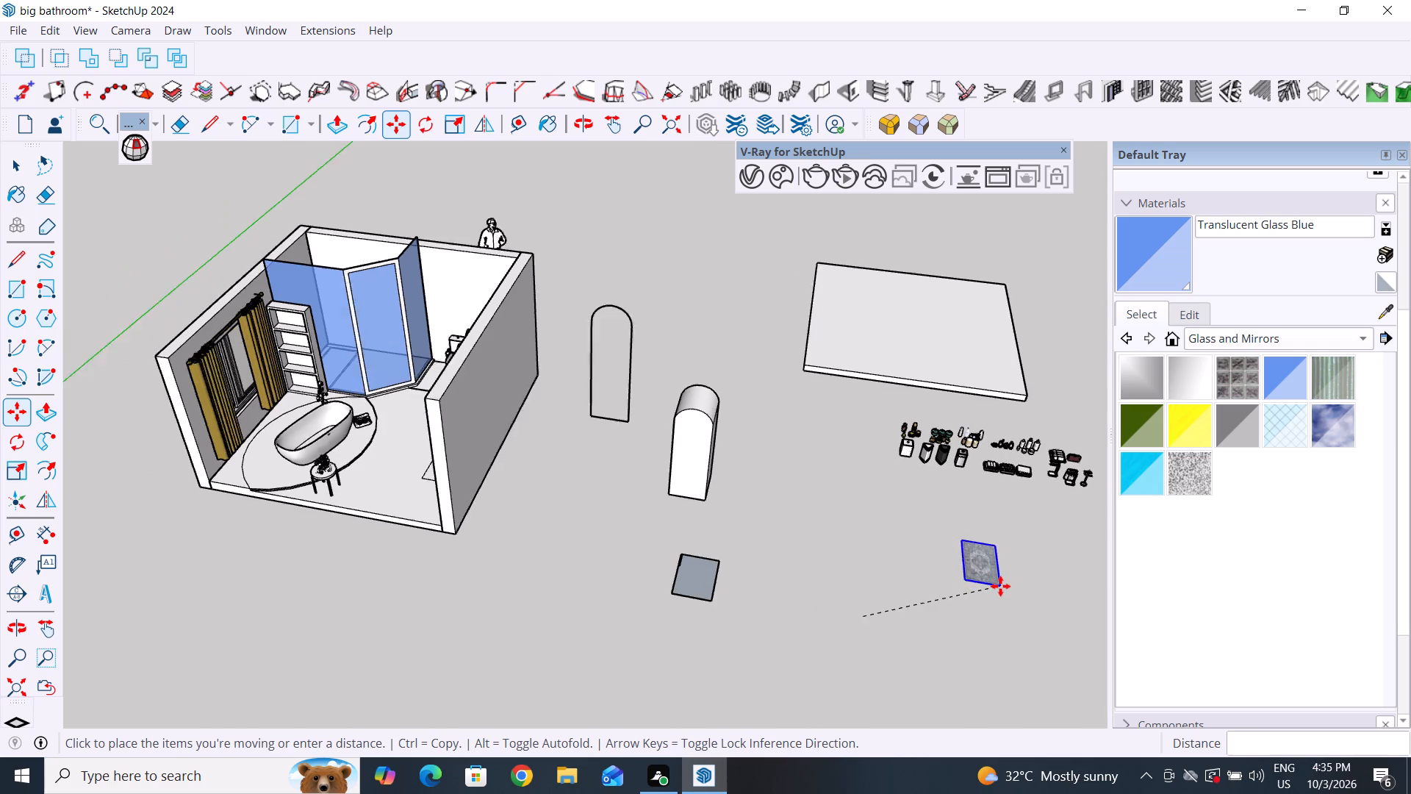
pyautogui.scroll(-1, 1000, 586)
pyautogui.scroll(8, 514, 468)
pyautogui.moveTo(519, 485); pyautogui.dragTo(545, 454, button='middle')
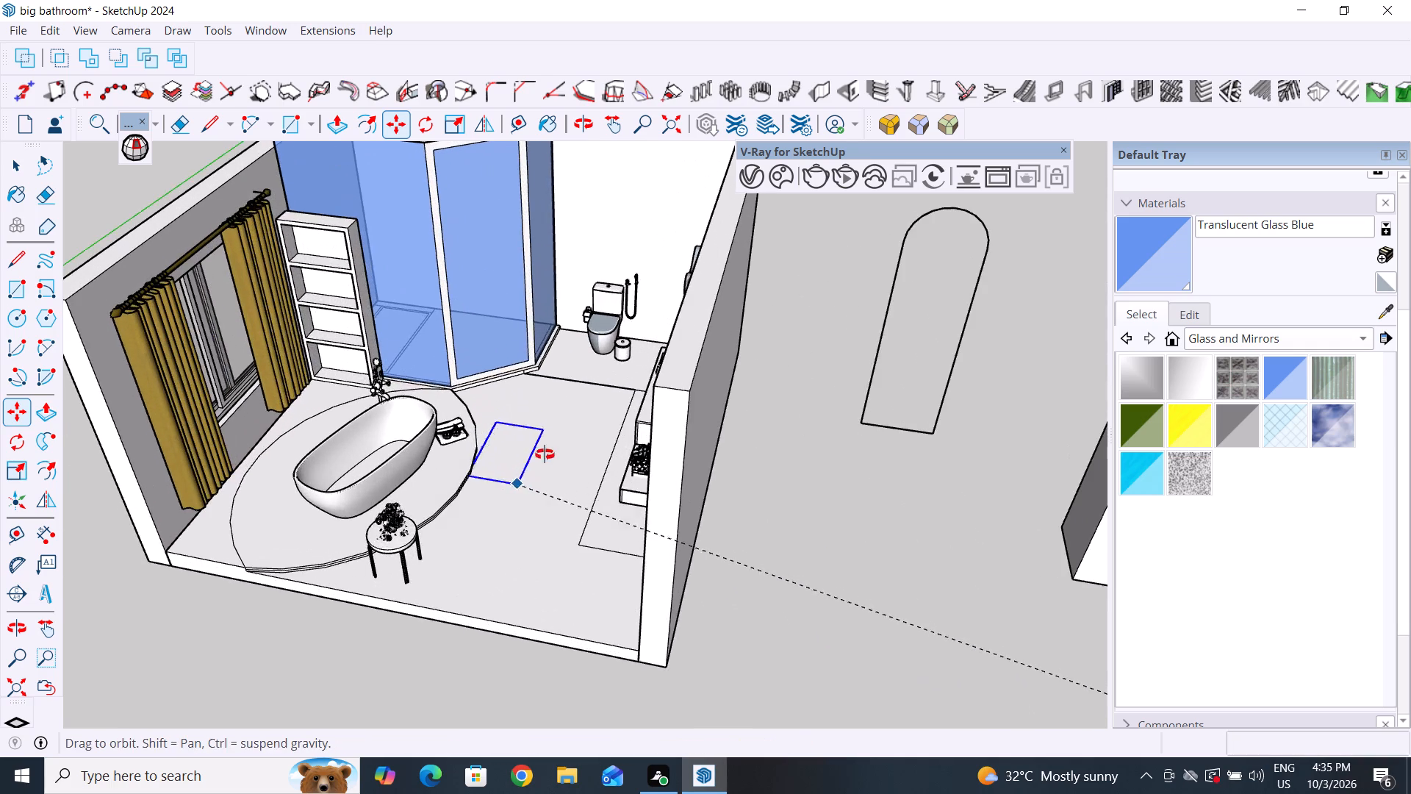
pyautogui.moveTo(545, 454); pyautogui.dragTo(559, 418, button='middle')
pyautogui.scroll(10, 549, 471)
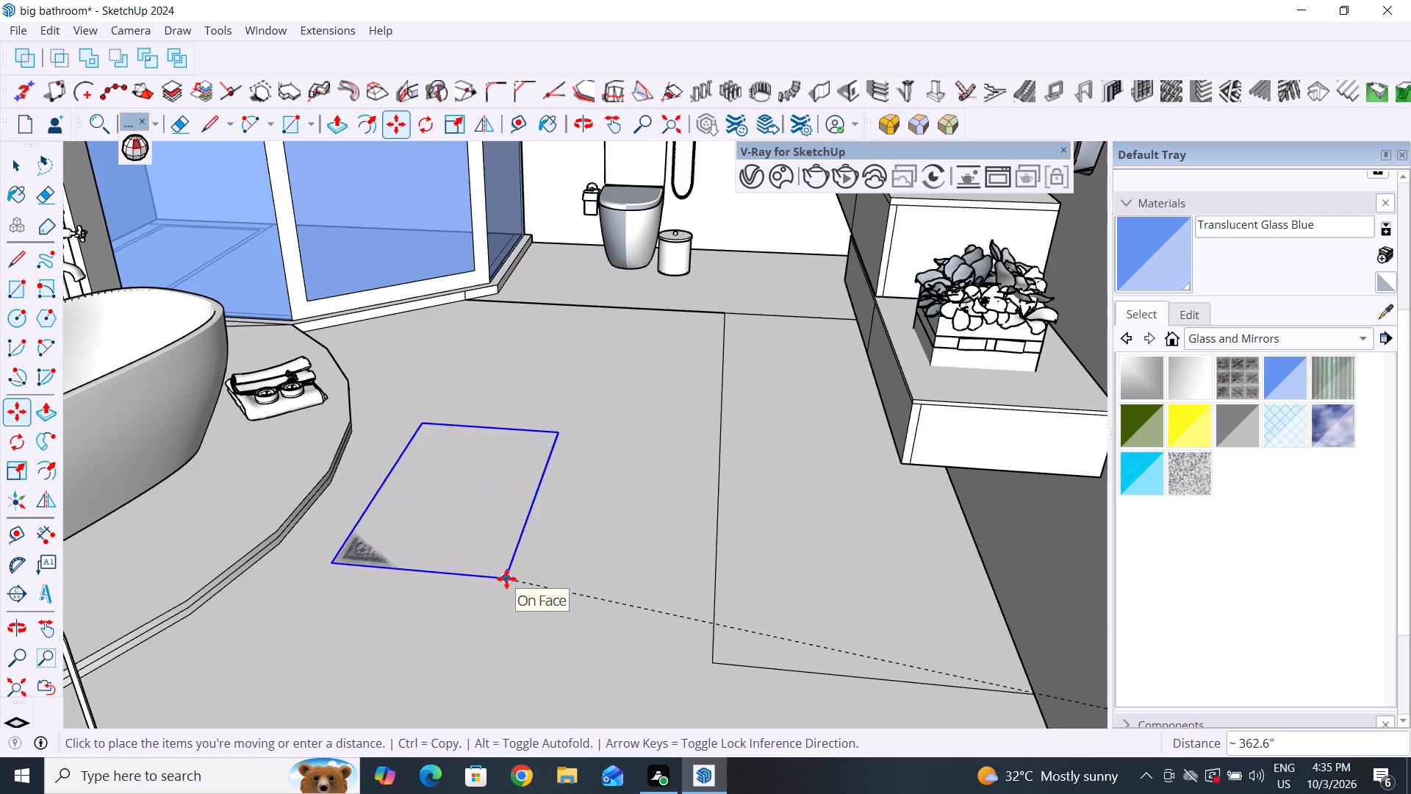
pyautogui.scroll(1, 506, 579)
pyautogui.moveTo(506, 579); pyautogui.dragTo(515, 474, button='middle')
pyautogui.scroll(4, 515, 474)
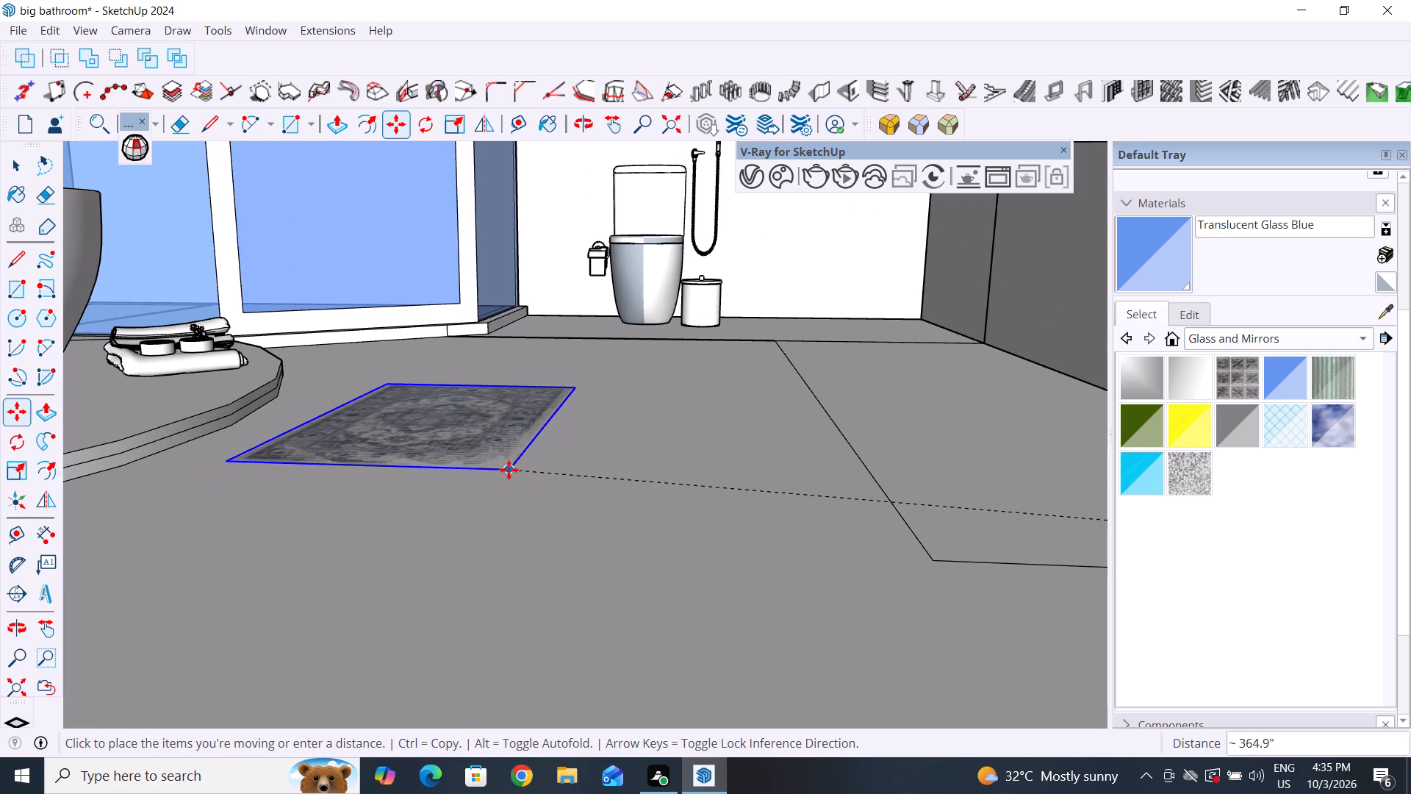
pyautogui.click(509, 470)
pyautogui.scroll(-4, 600, 502)
pyautogui.moveTo(611, 504); pyautogui.dragTo(607, 654, button='middle')
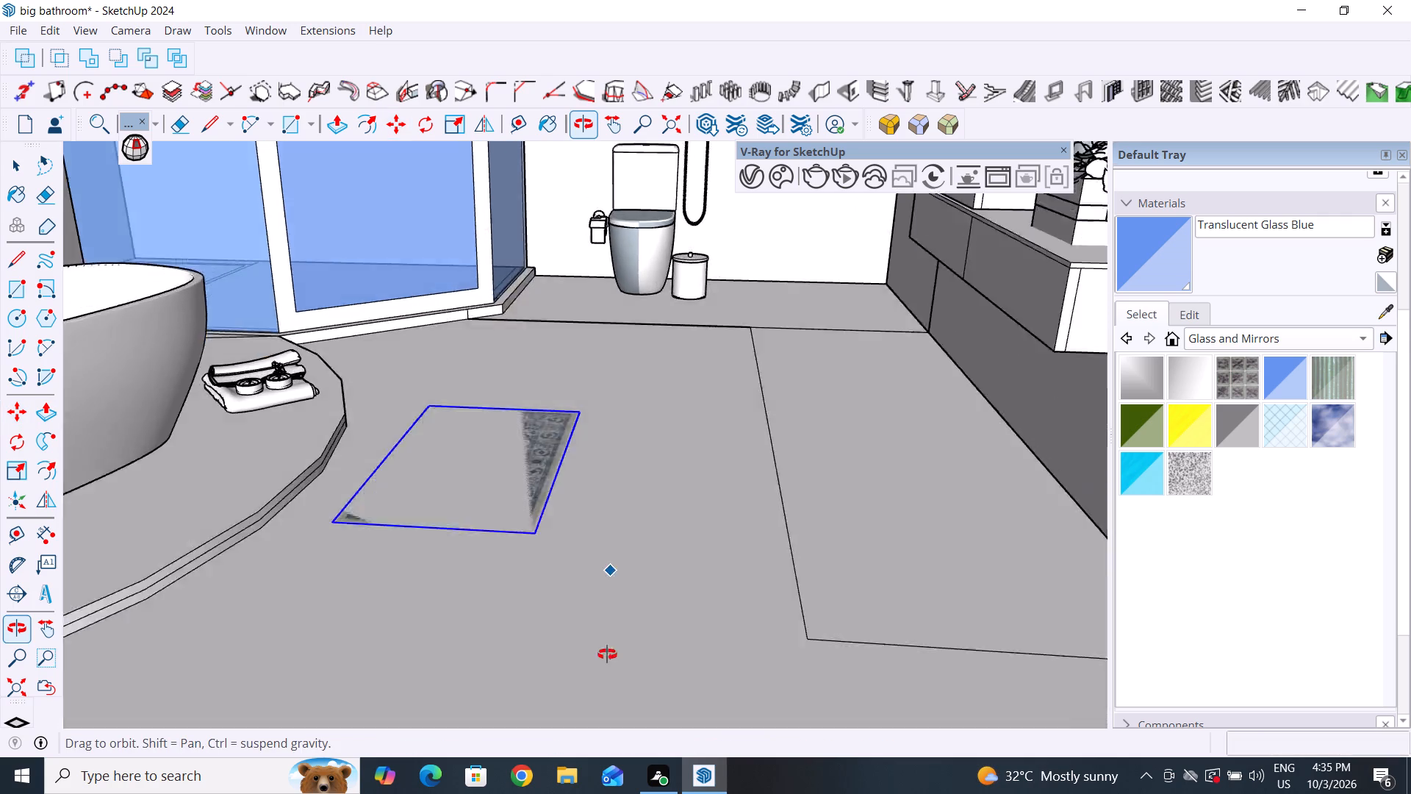
pyautogui.moveTo(607, 654); pyautogui.dragTo(602, 709, button='middle')
pyautogui.click(29, 170)
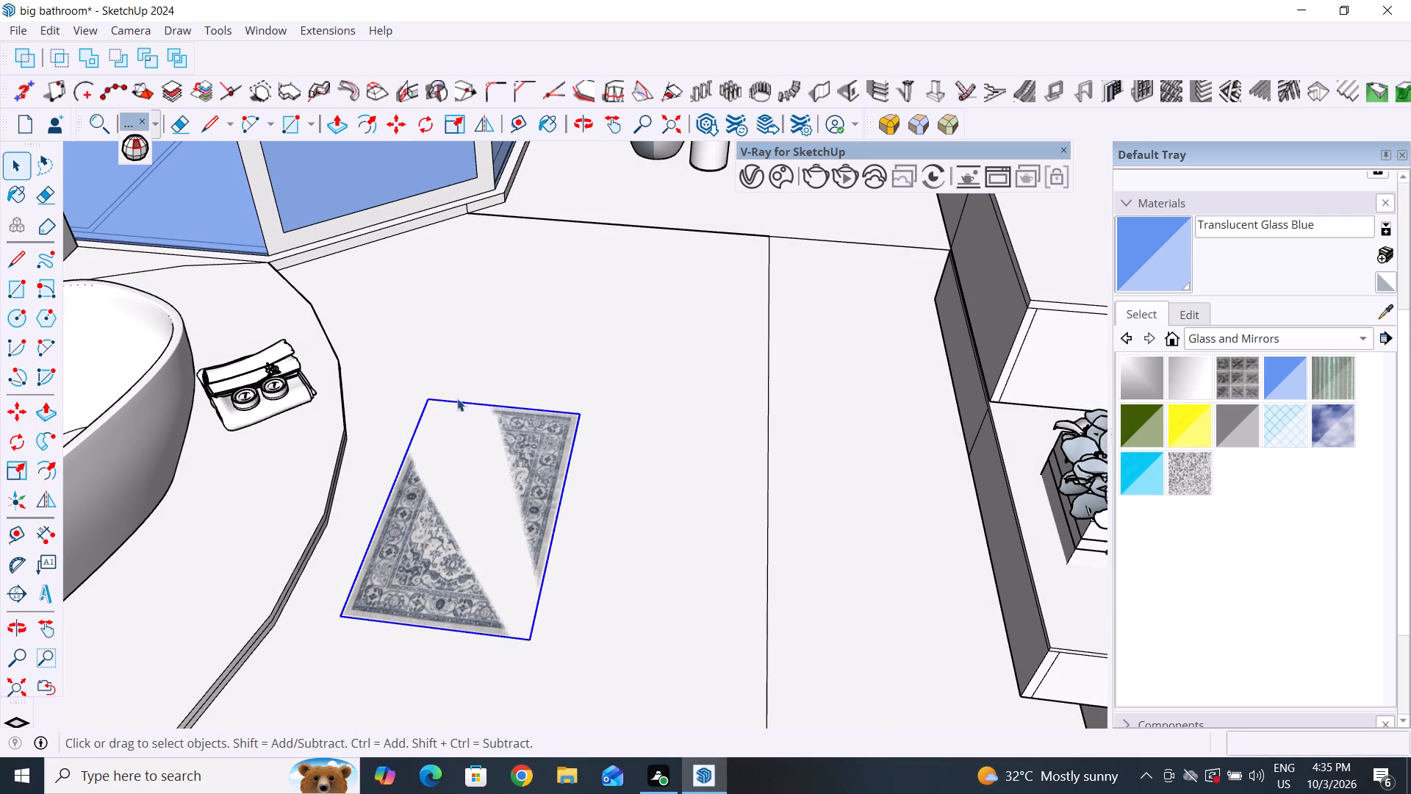
# Draw a thin rectangle about 72.4" by 2.2" on the floor along the toilet area's front edge, starting at the wall corner.
pyautogui.scroll(-11, 457, 398)
pyautogui.moveTo(602, 350); pyautogui.dragTo(936, 393, button='middle')
pyautogui.scroll(4, 492, 257)
pyautogui.scroll(3, 489, 316)
pyautogui.scroll(-4, 658, 494)
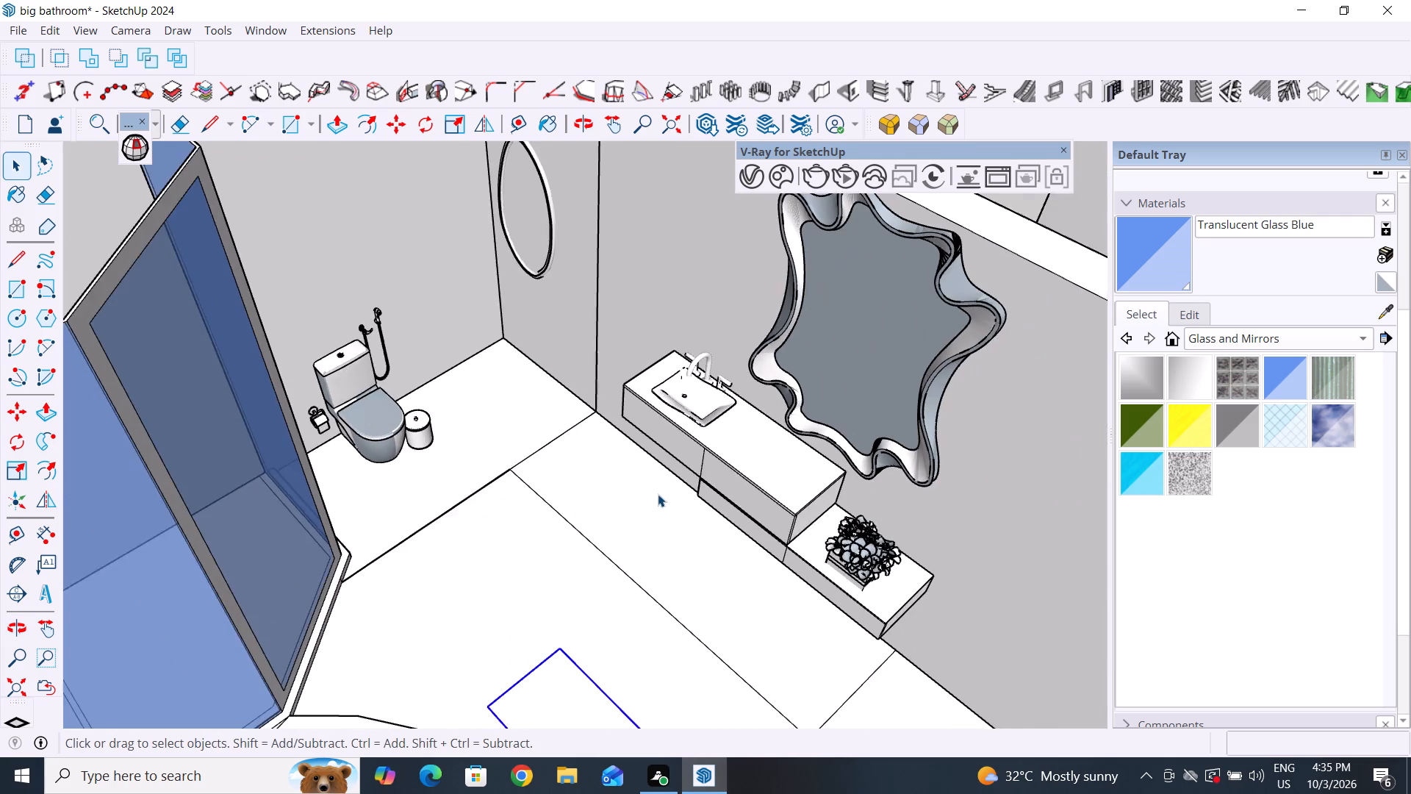
pyautogui.moveTo(628, 506); pyautogui.dragTo(694, 509, button='middle')
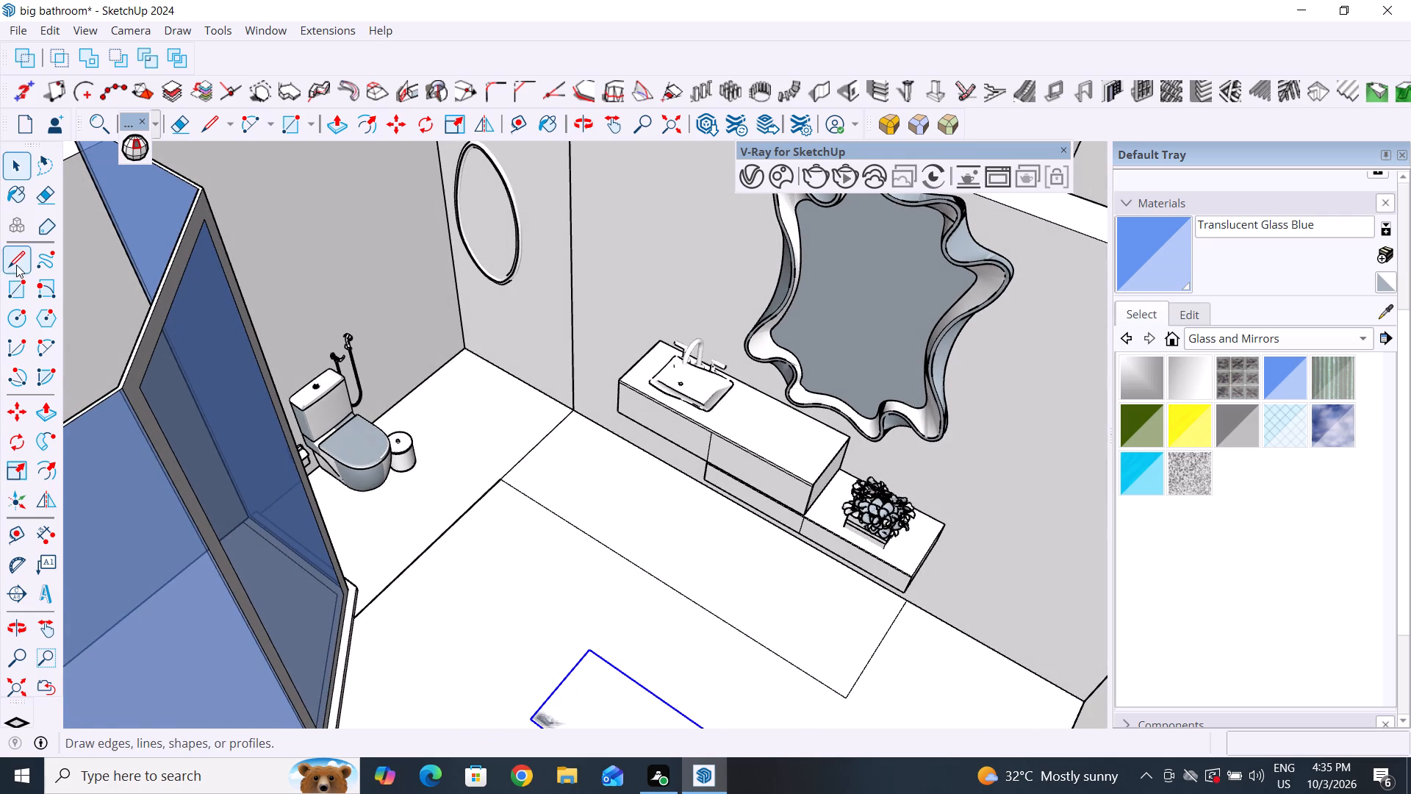
pyautogui.click(17, 304)
pyautogui.click(10, 283)
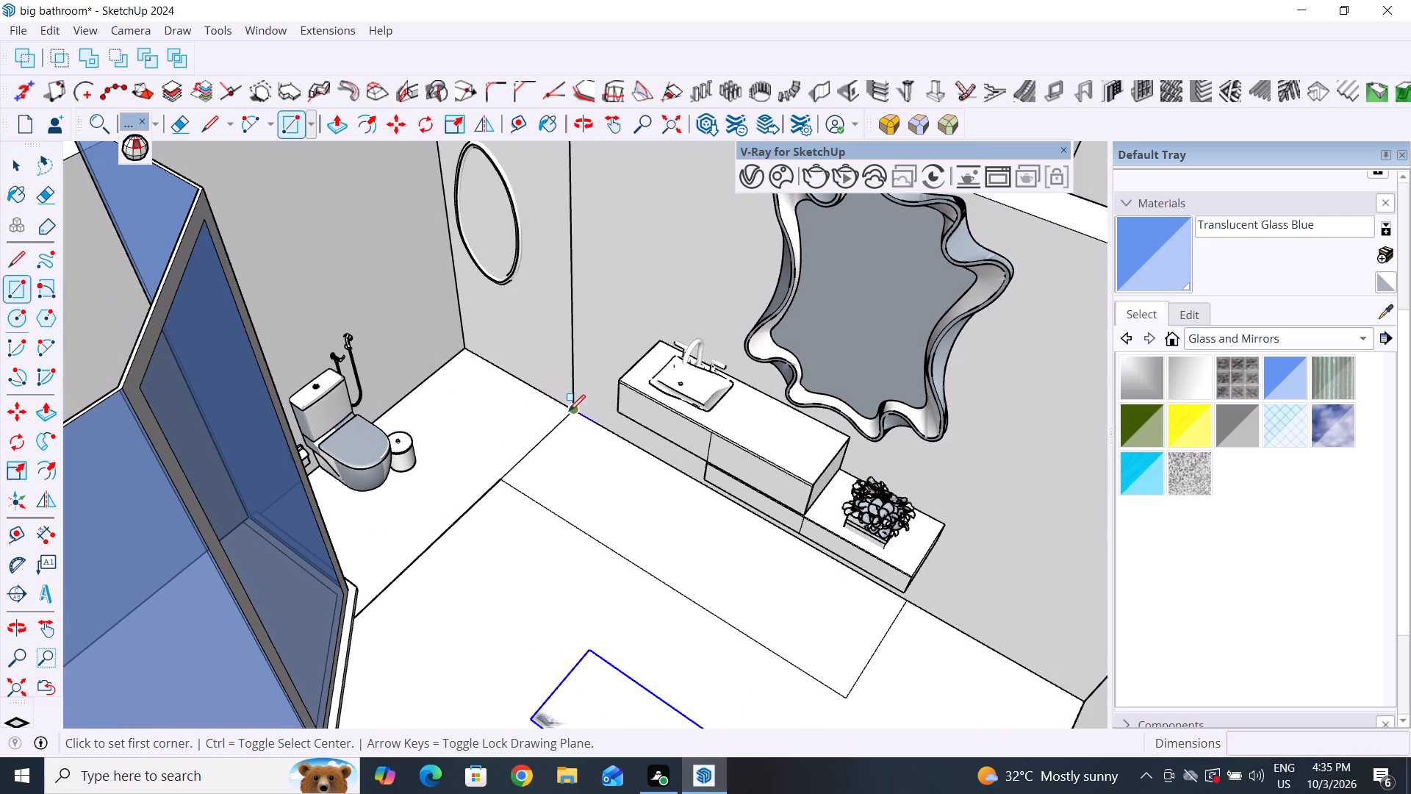
pyautogui.click(569, 411)
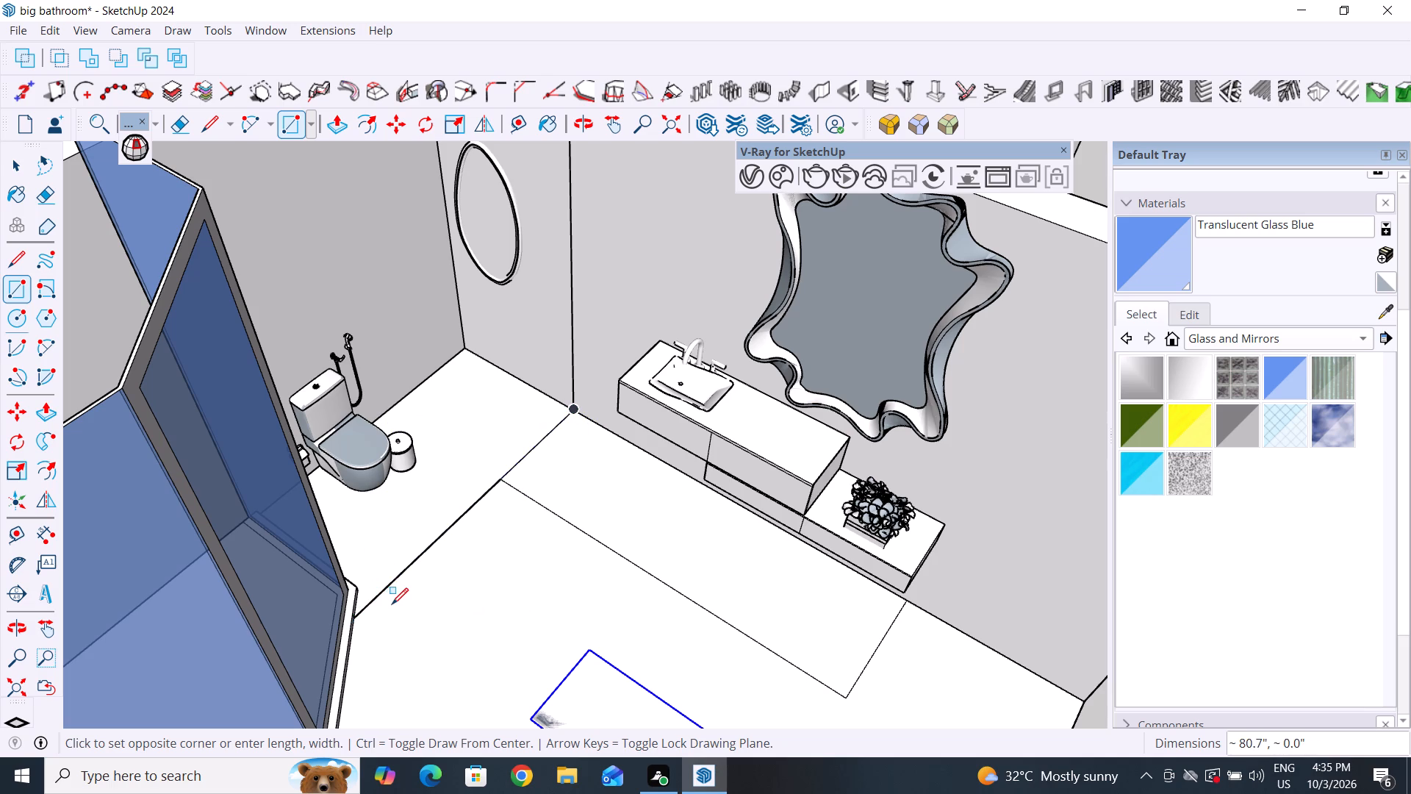
pyautogui.scroll(-3, 406, 575)
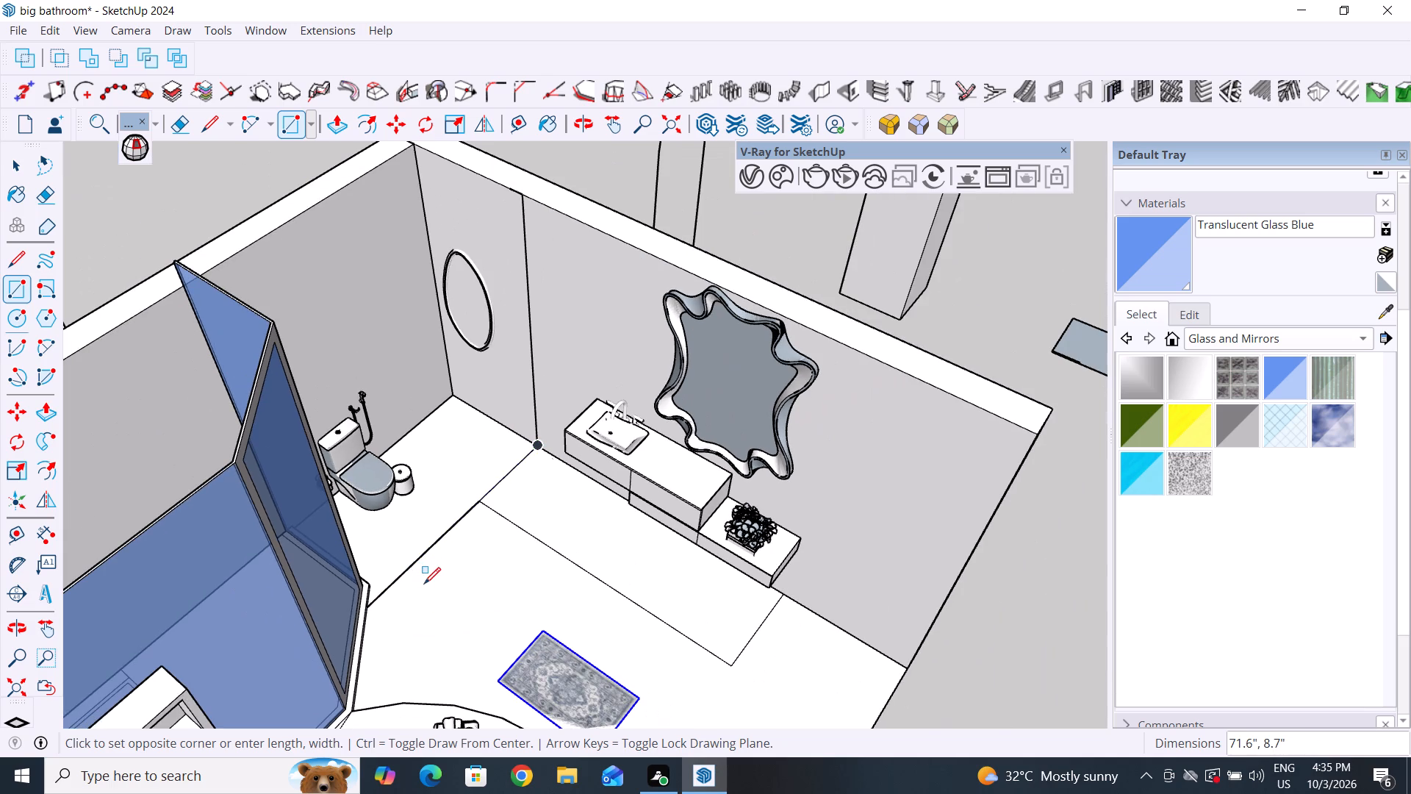
pyautogui.scroll(16, 424, 584)
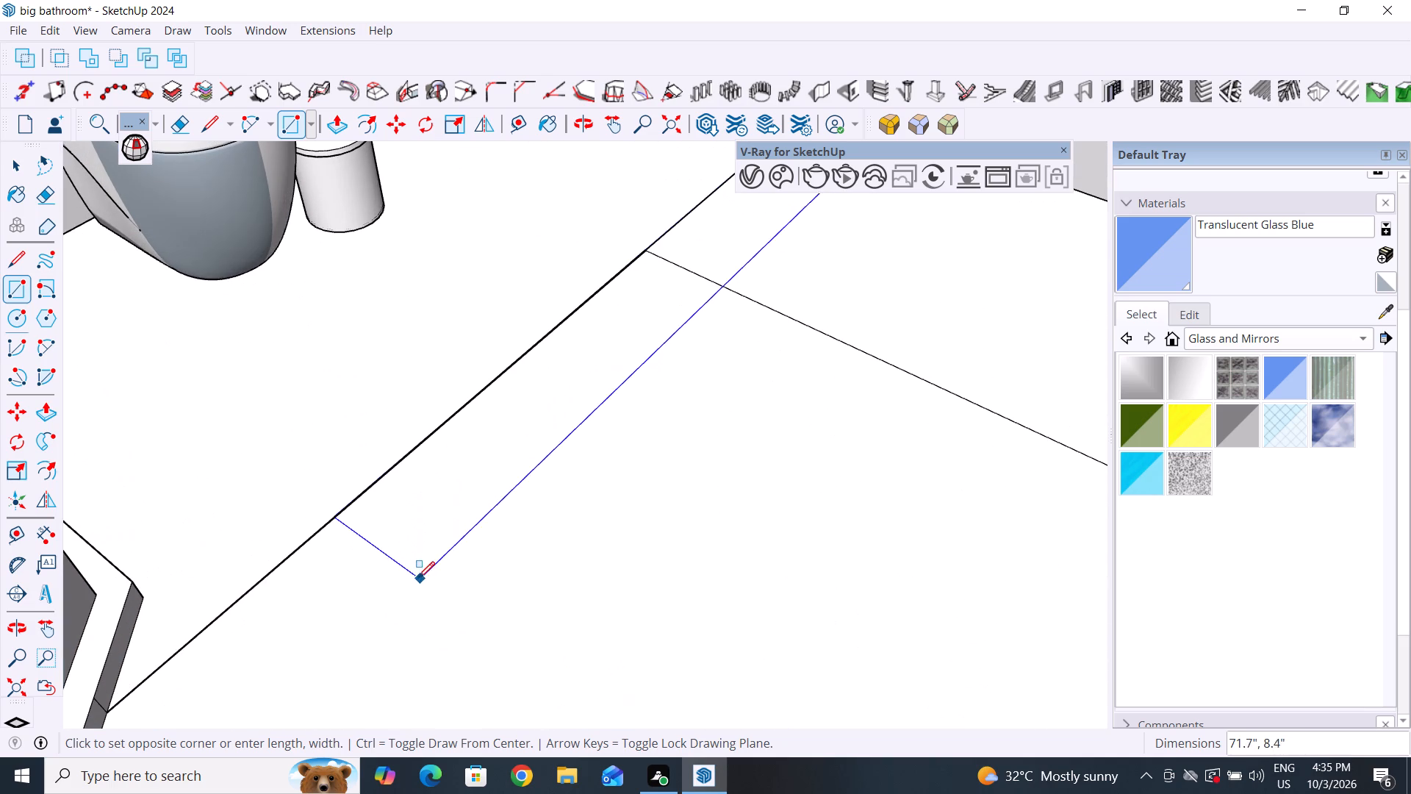
pyautogui.click(348, 539)
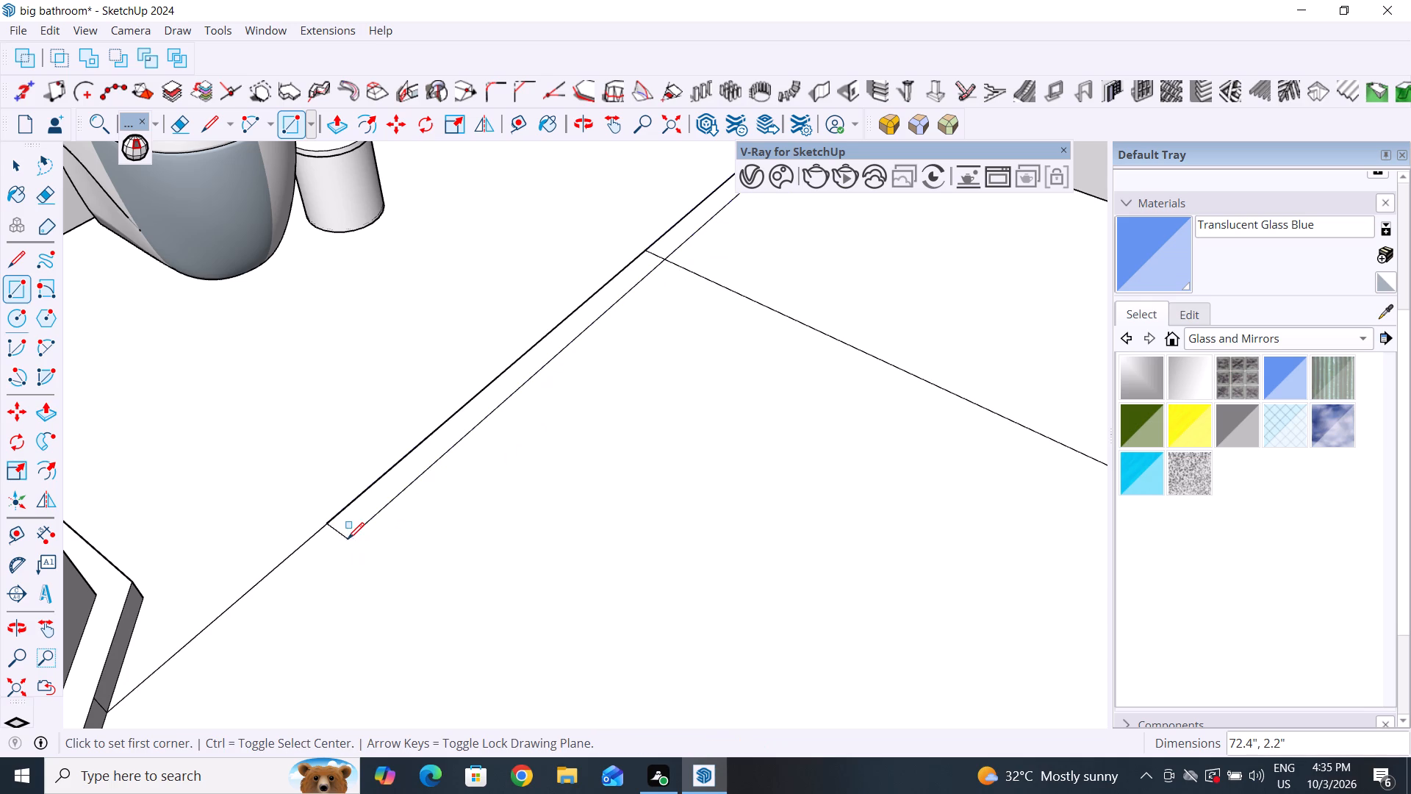
# Erase the short line segment that crosses the thin floor strip in front of the toilet area.
pyautogui.click(15, 165)
pyautogui.click(392, 474)
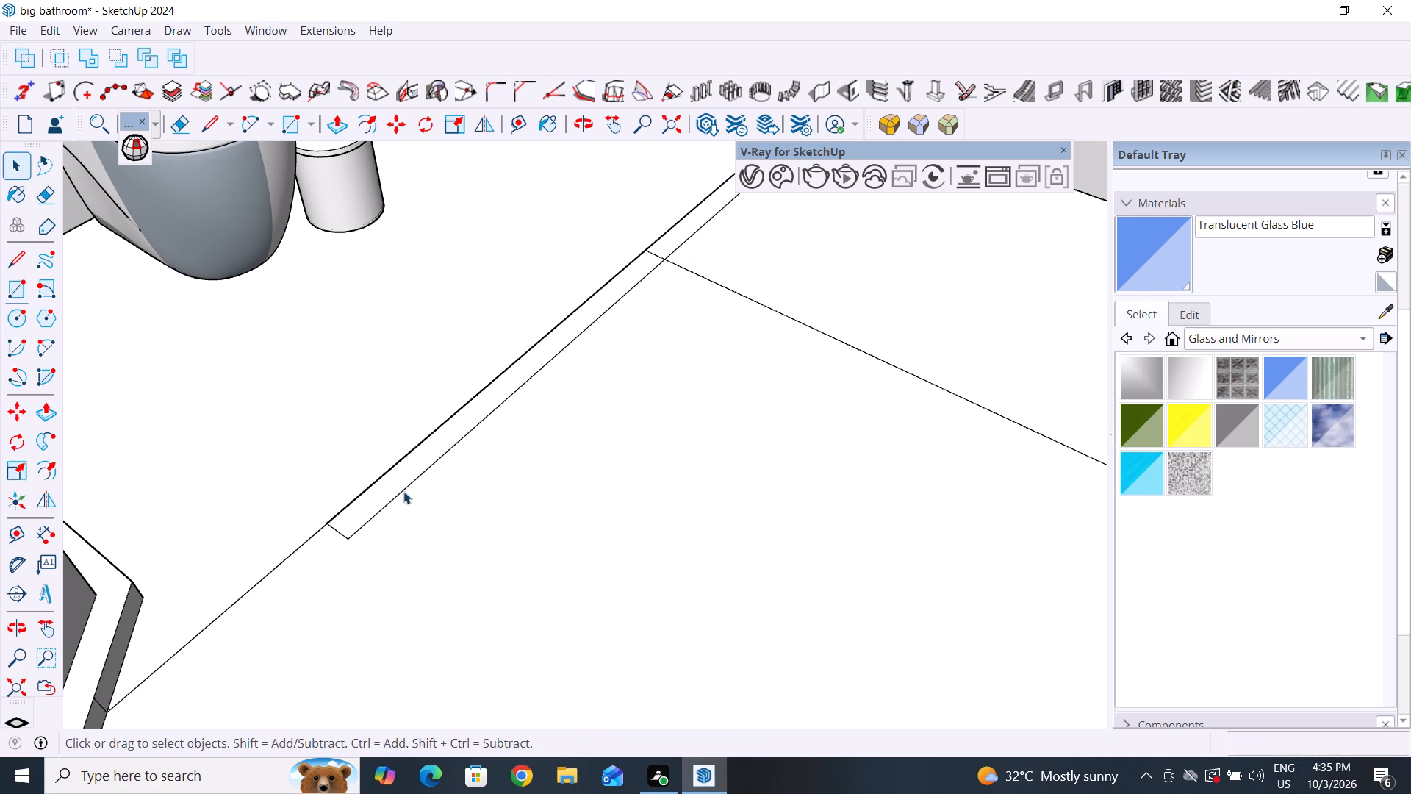
pyautogui.scroll(-14, 356, 680)
pyautogui.moveTo(592, 593); pyautogui.dragTo(491, 563, button='middle')
pyautogui.scroll(2, 481, 496)
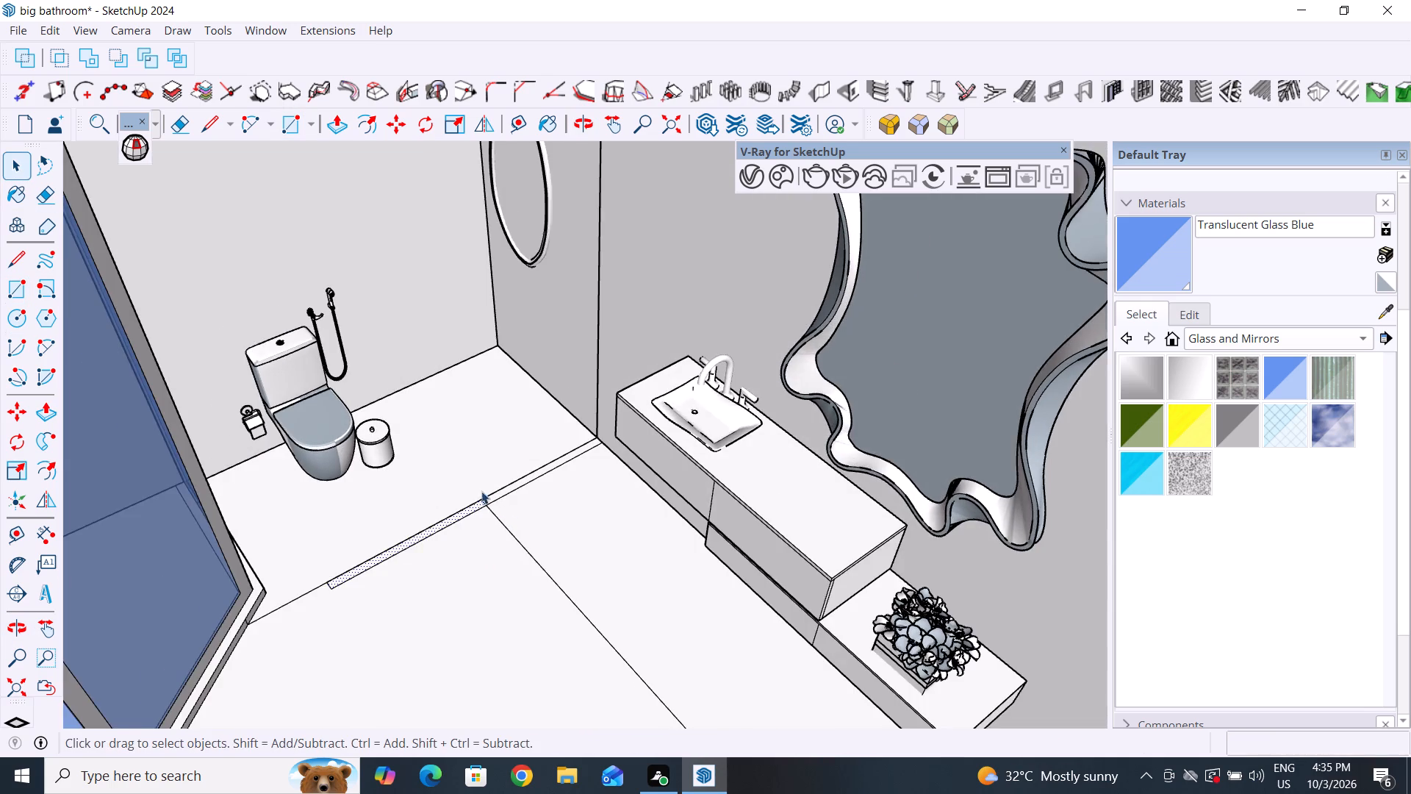
pyautogui.scroll(15, 481, 491)
pyautogui.scroll(-4, 487, 501)
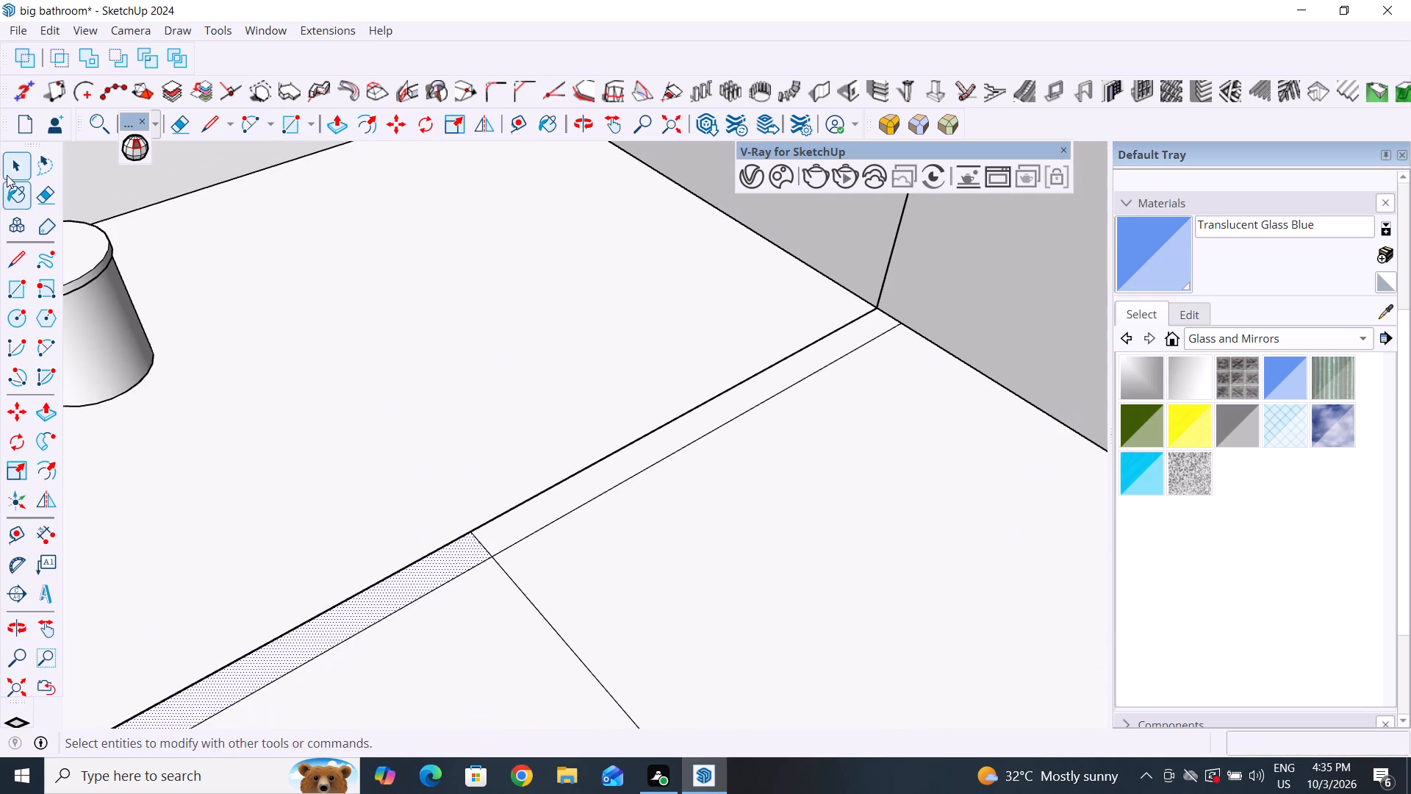
pyautogui.click(99, 185)
pyautogui.click(176, 127)
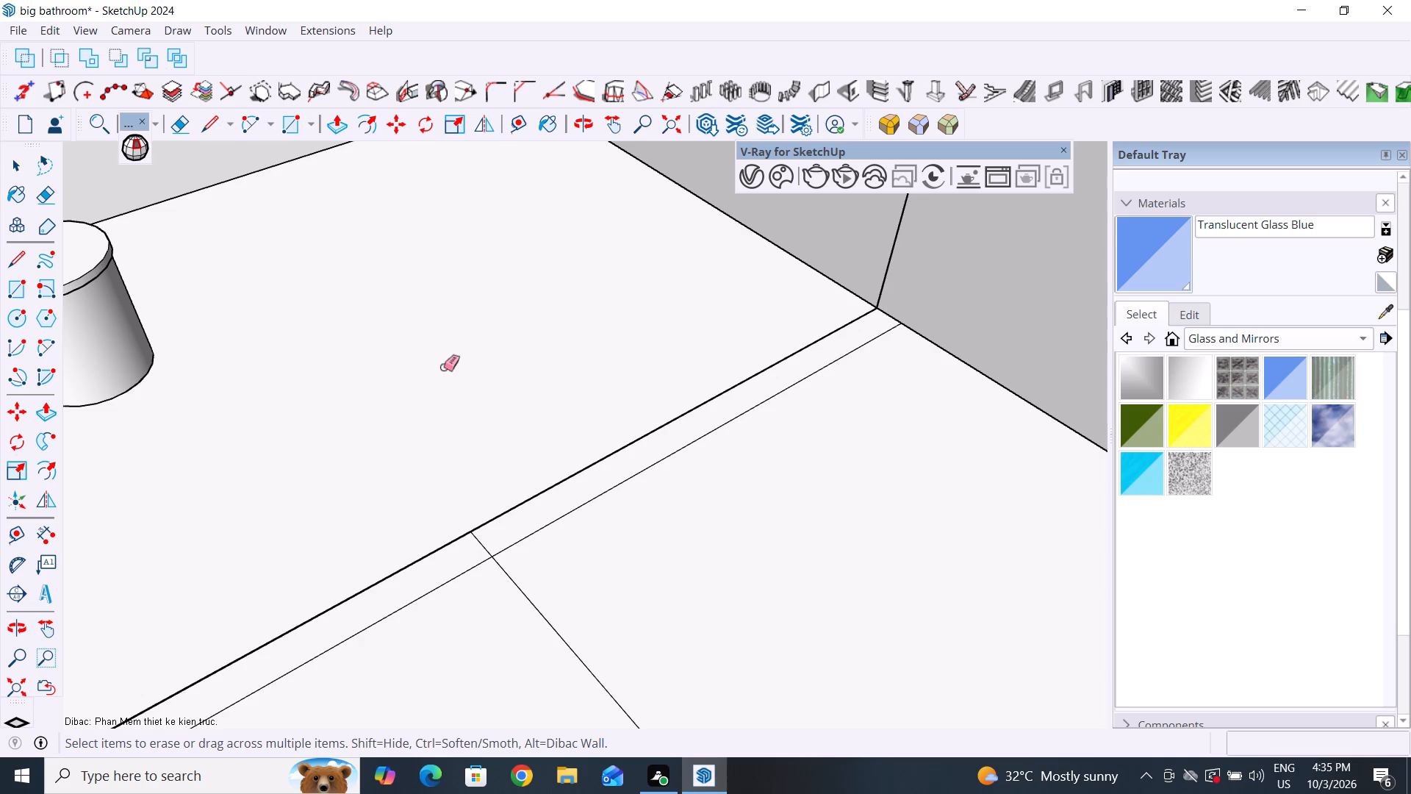
pyautogui.scroll(-6, 450, 429)
pyautogui.moveTo(475, 511); pyautogui.dragTo(394, 500, button='middle')
pyautogui.scroll(3, 503, 509)
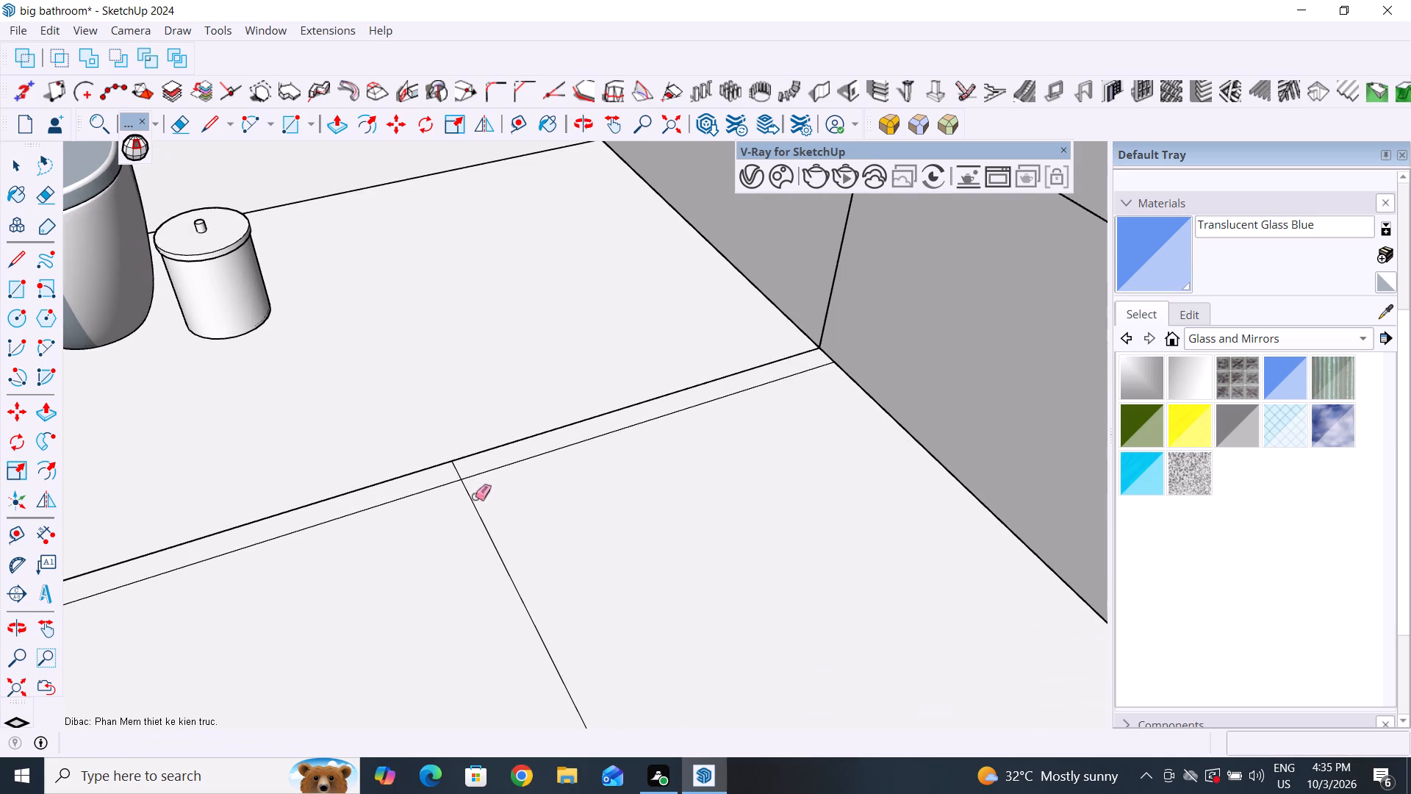
pyautogui.moveTo(454, 470); pyautogui.dragTo(468, 463)
pyautogui.scroll(-5, 468, 463)
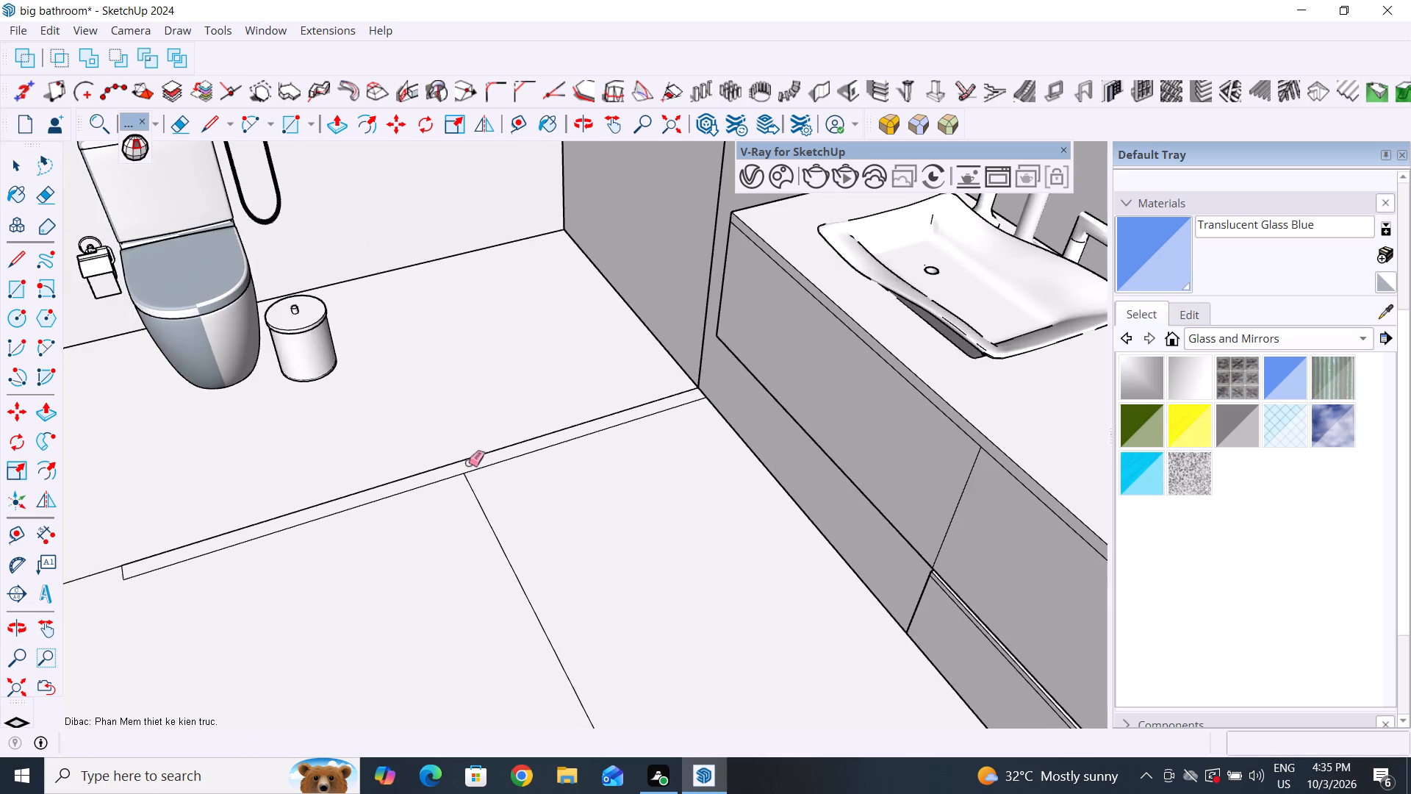
# Move the strip's short end edge about 17.6" along the toilet area's front line to the corner of the shower base.
pyautogui.scroll(-6, 468, 462)
pyautogui.scroll(-6, 674, 432)
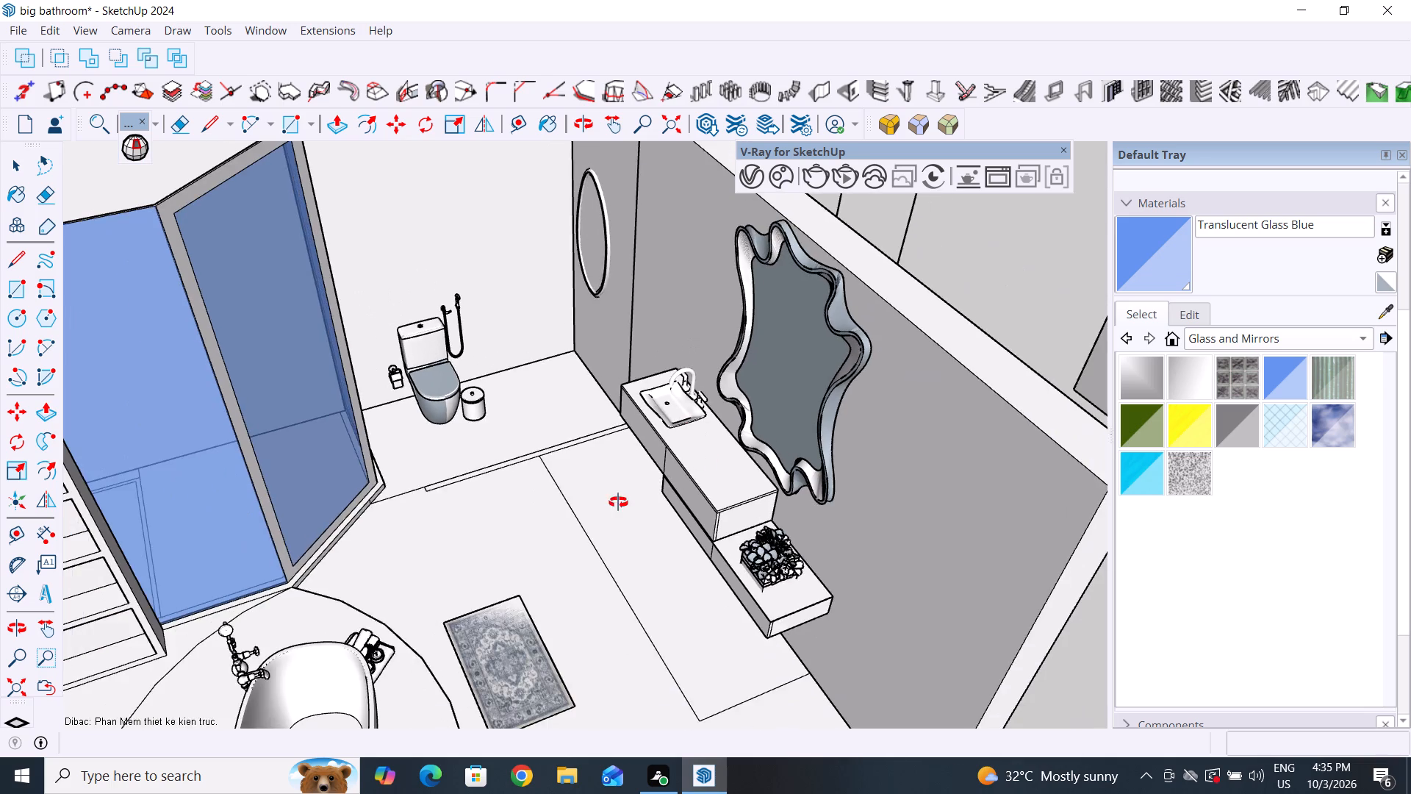
pyautogui.moveTo(653, 496); pyautogui.dragTo(508, 504, button='middle')
pyautogui.scroll(-4, 540, 525)
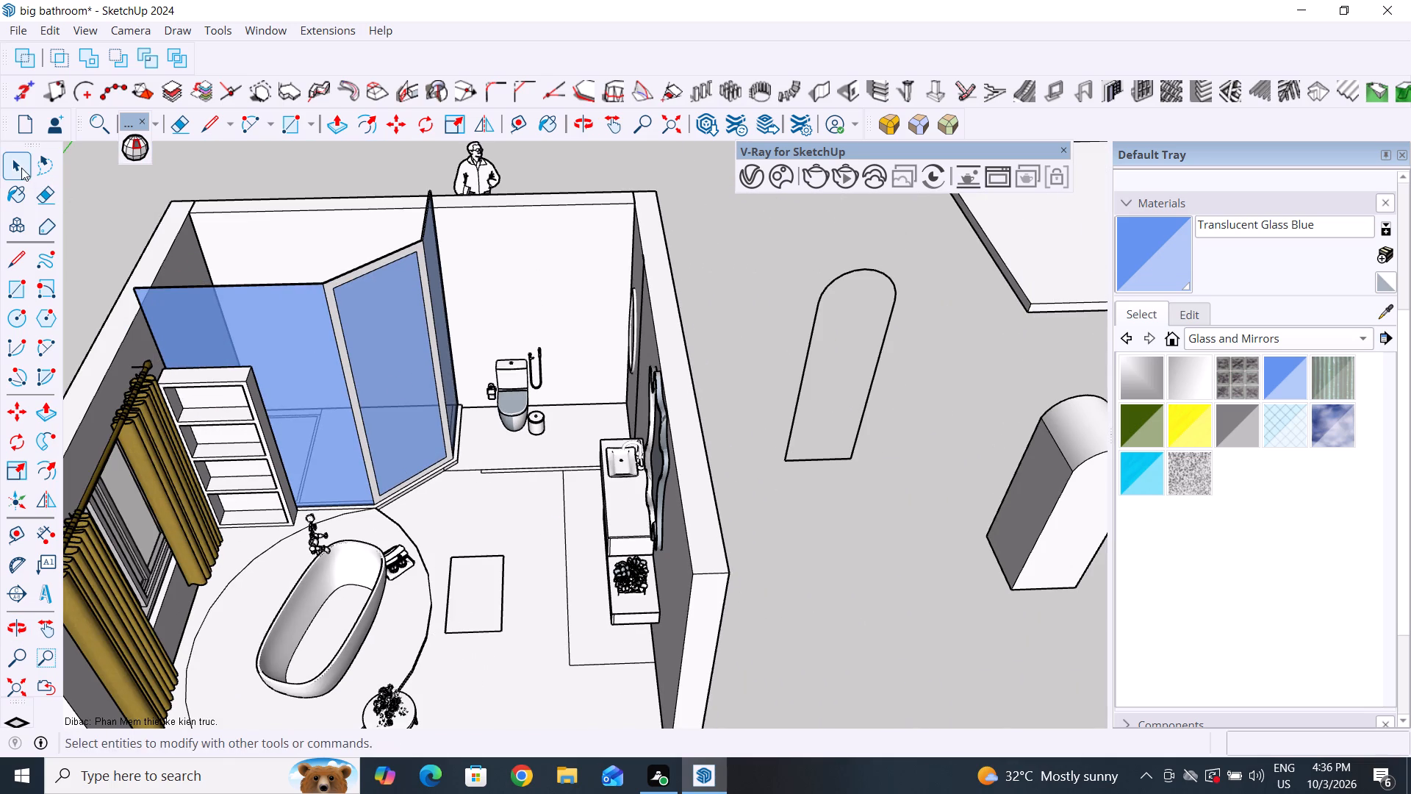
pyautogui.click(21, 168)
pyautogui.click(72, 204)
pyautogui.scroll(4, 468, 518)
pyautogui.scroll(8, 485, 445)
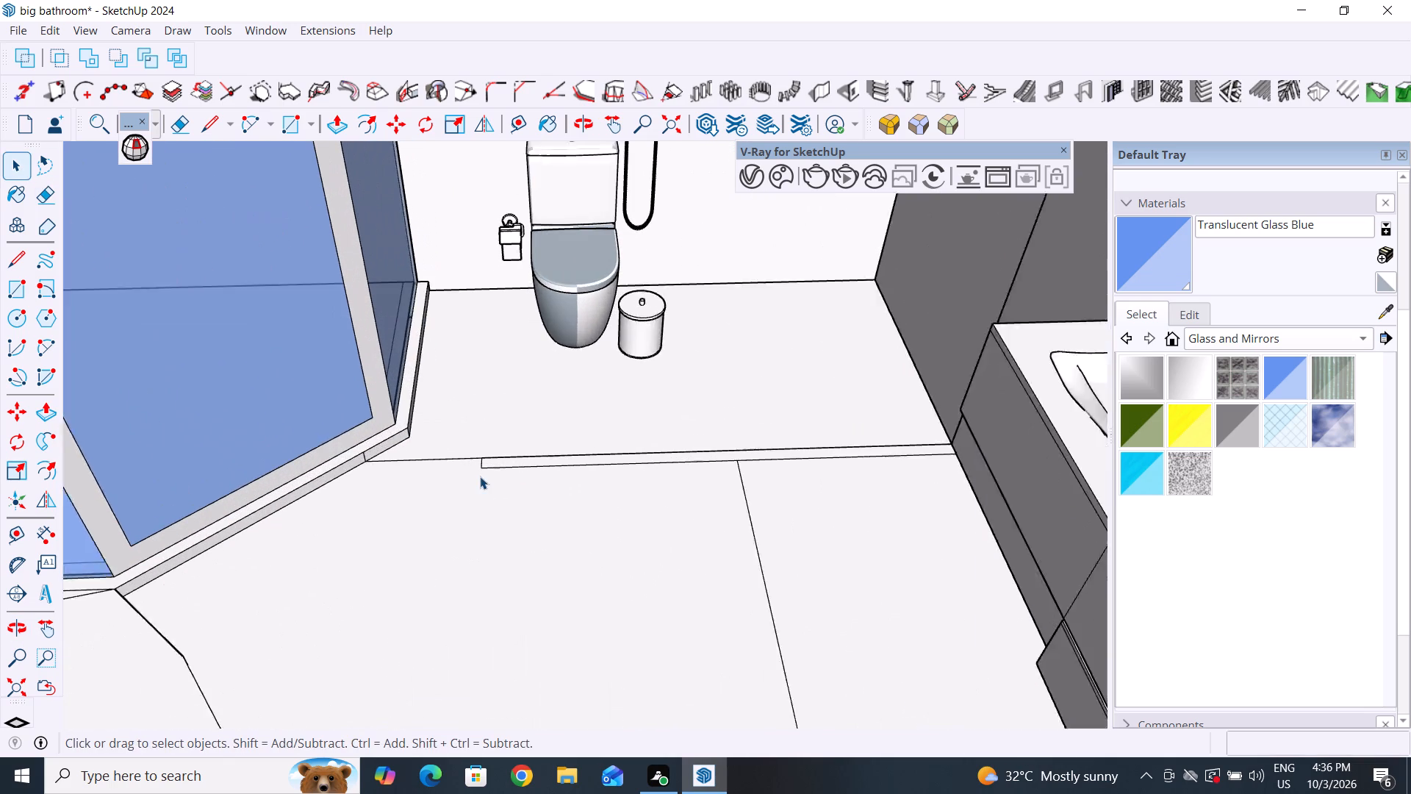
pyautogui.scroll(5, 485, 461)
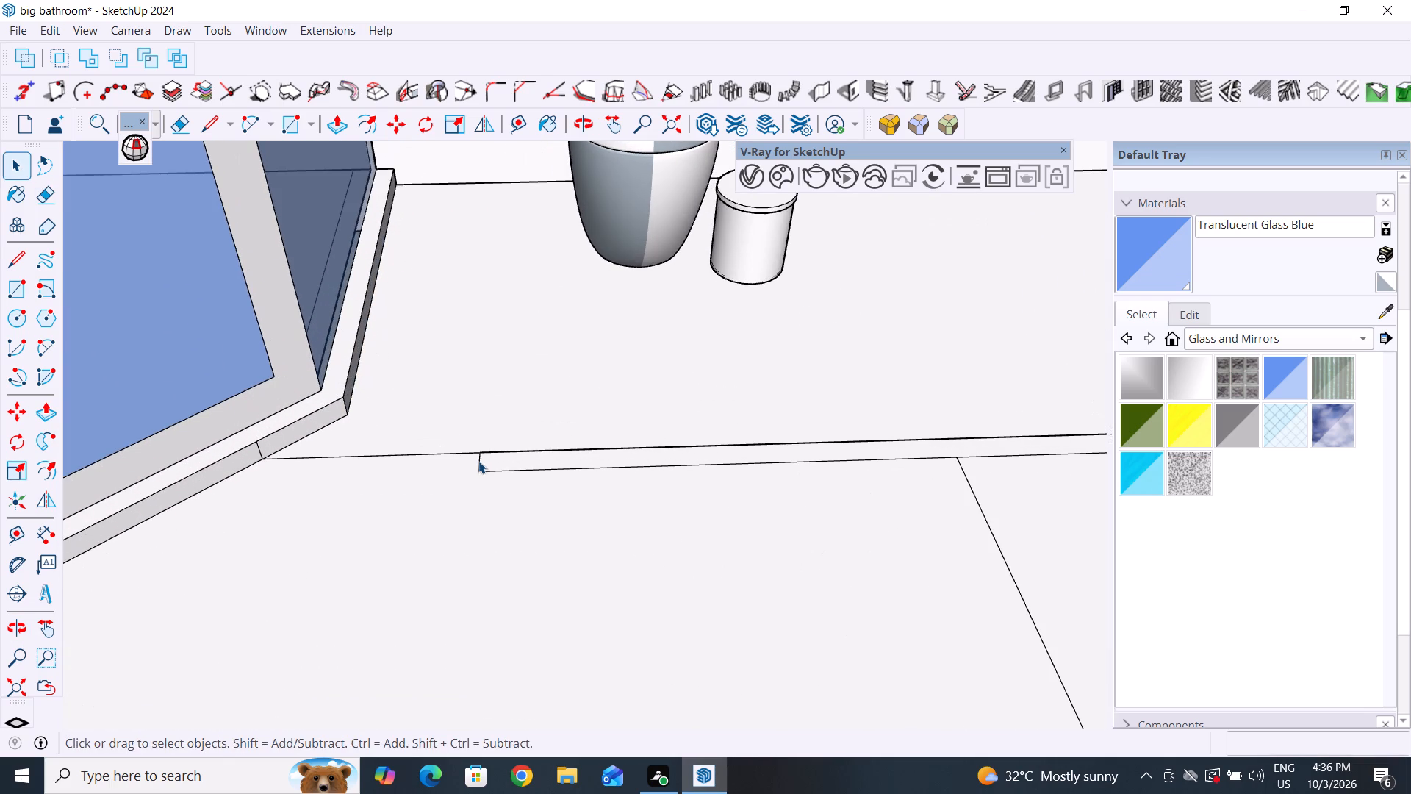
pyautogui.click(478, 461)
pyautogui.scroll(-6, 661, 546)
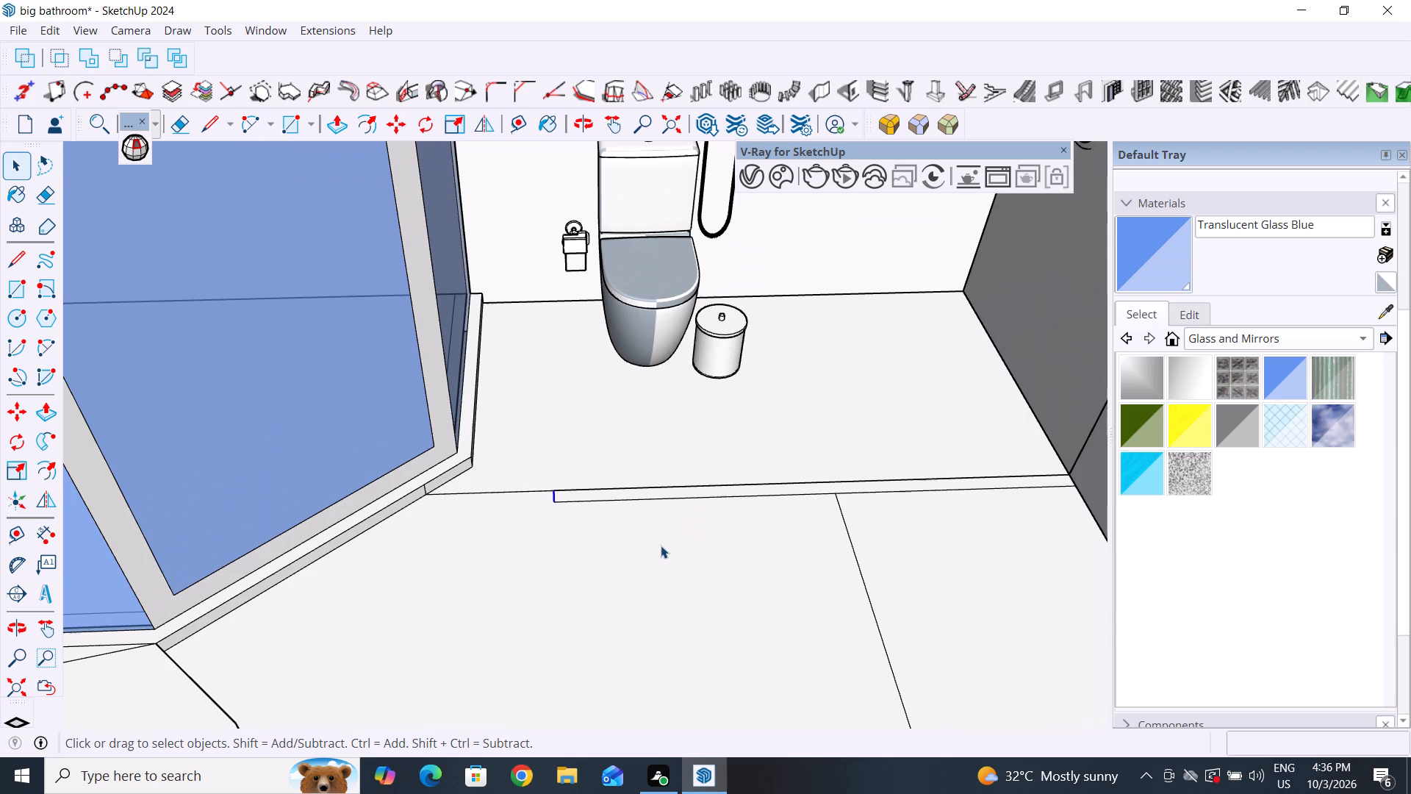
pyautogui.scroll(-4, 661, 546)
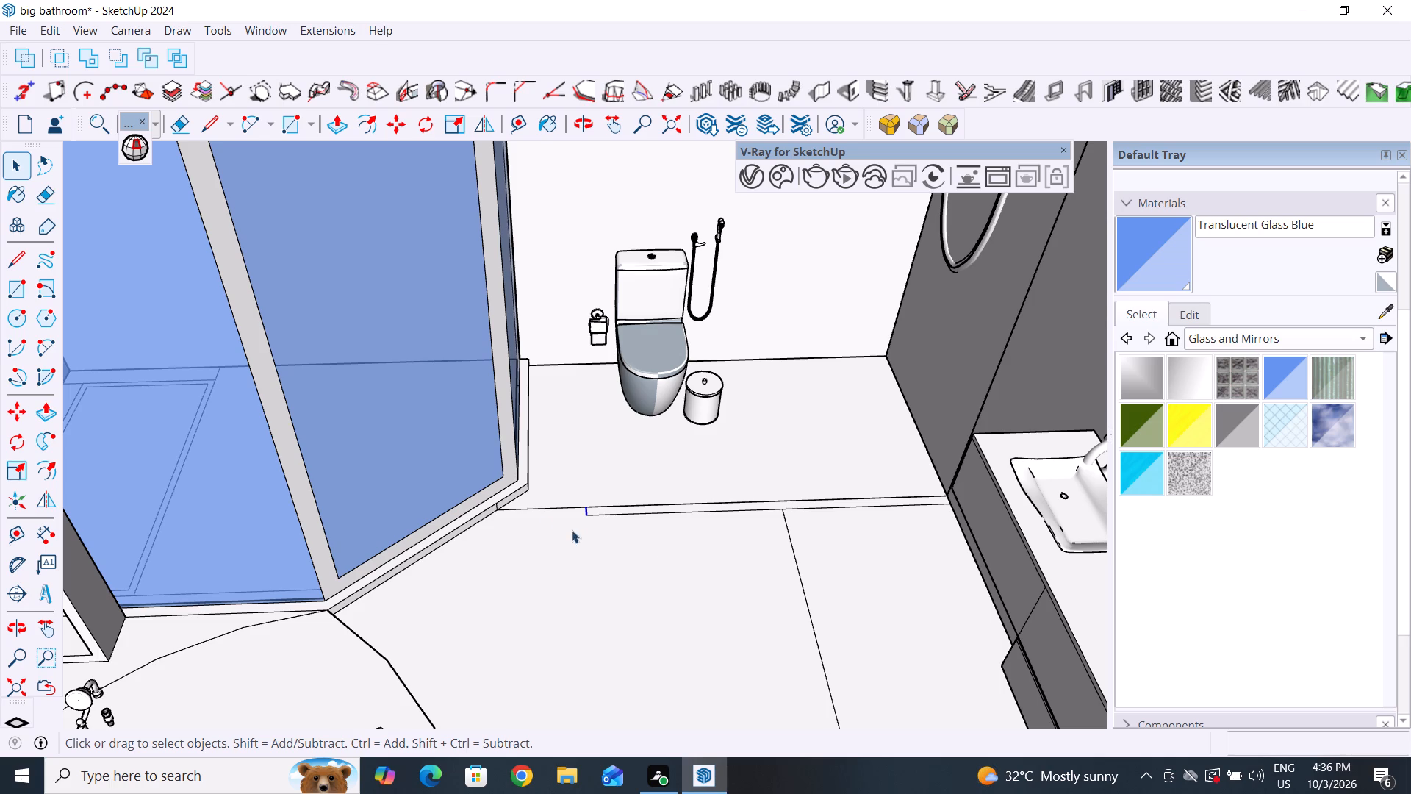
pyautogui.scroll(6, 465, 499)
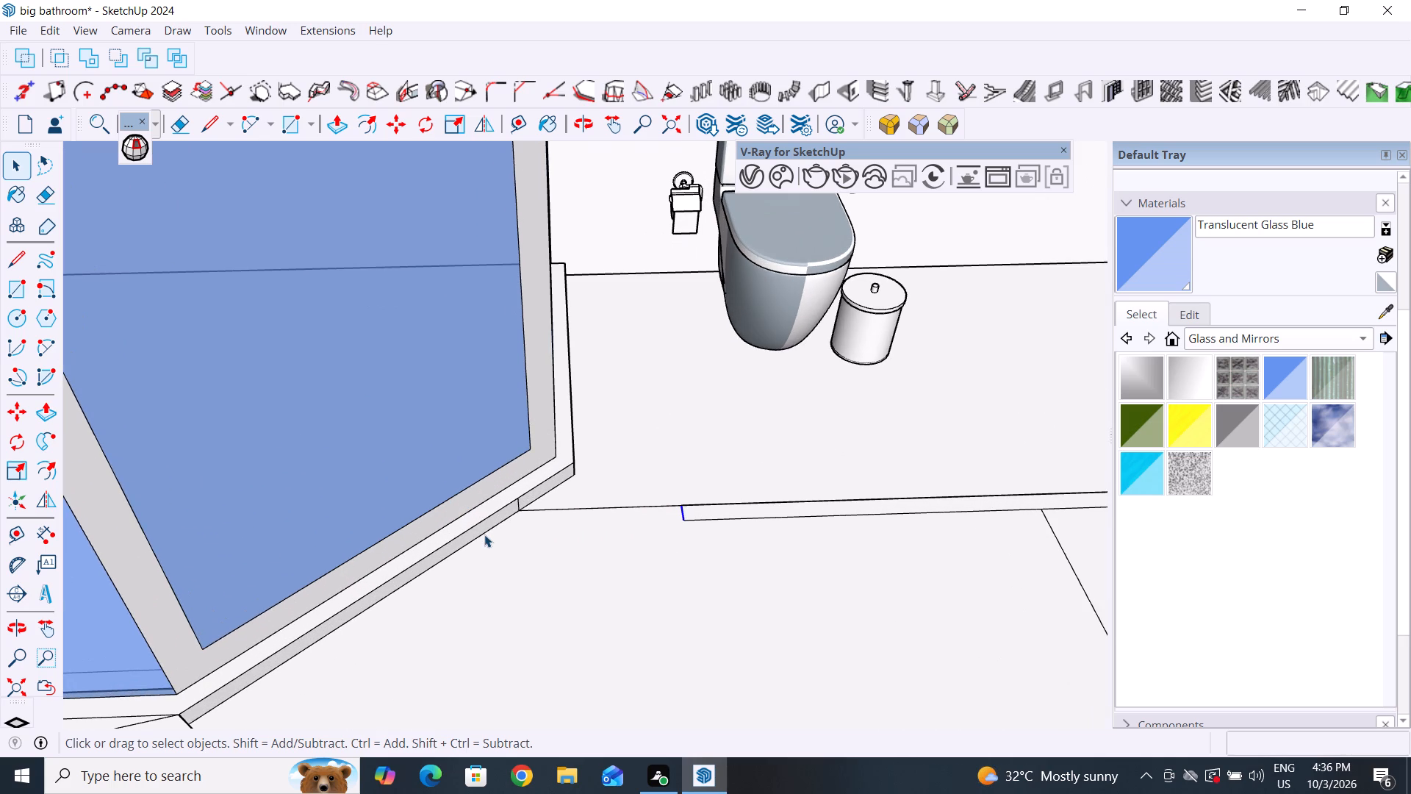
pyautogui.moveTo(654, 557); pyautogui.dragTo(572, 554, button='middle')
pyautogui.scroll(1, 639, 561)
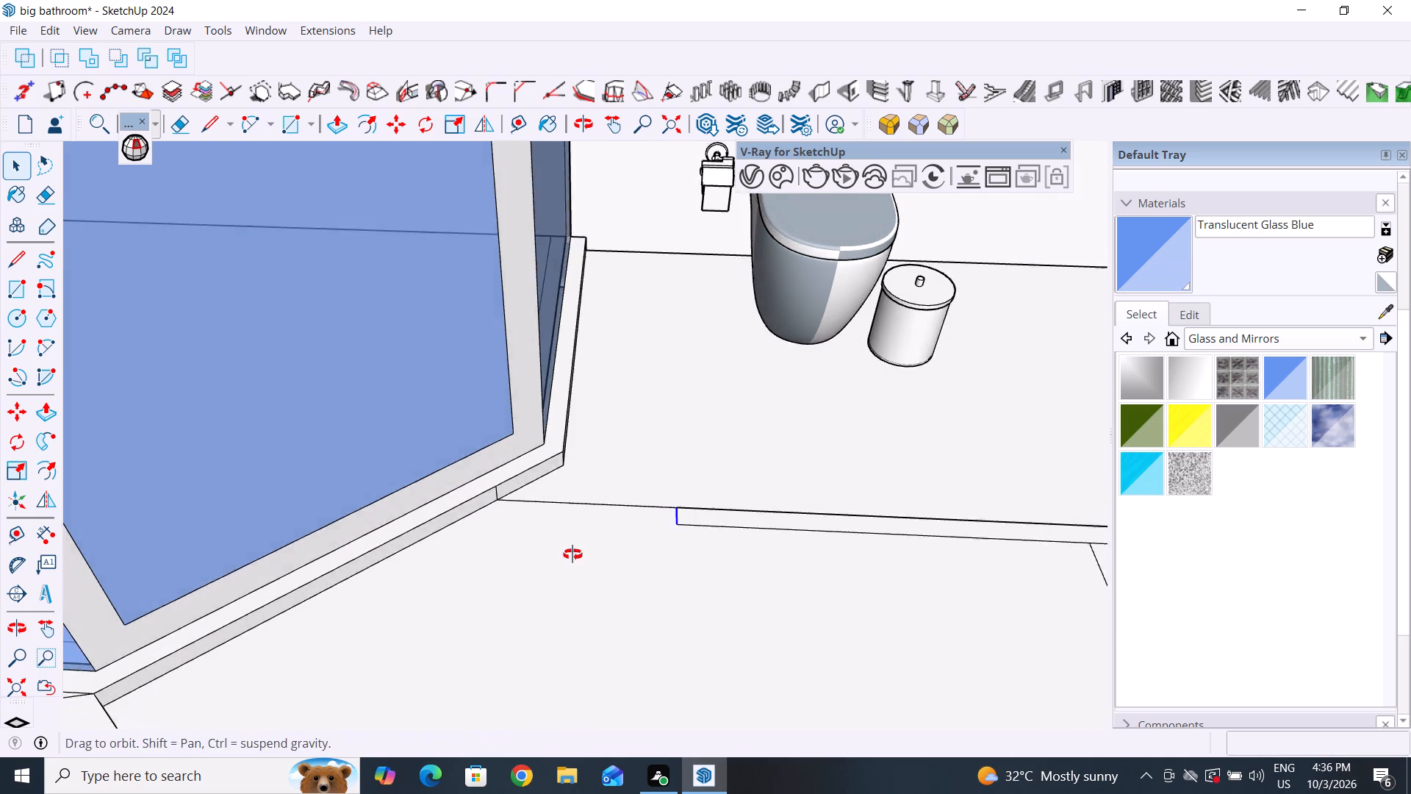
pyautogui.moveTo(572, 554); pyautogui.dragTo(563, 552, button='middle')
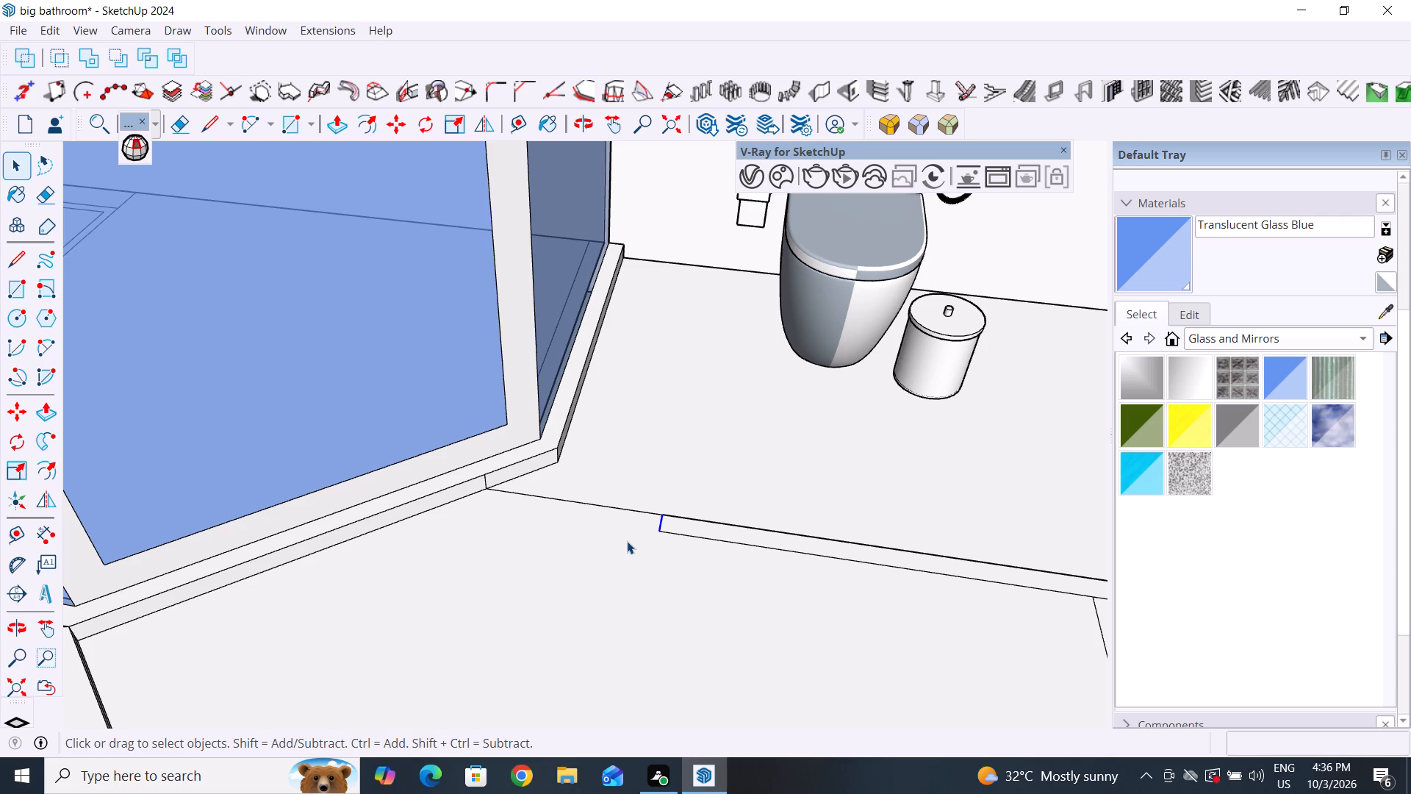
pyautogui.scroll(-5, 664, 567)
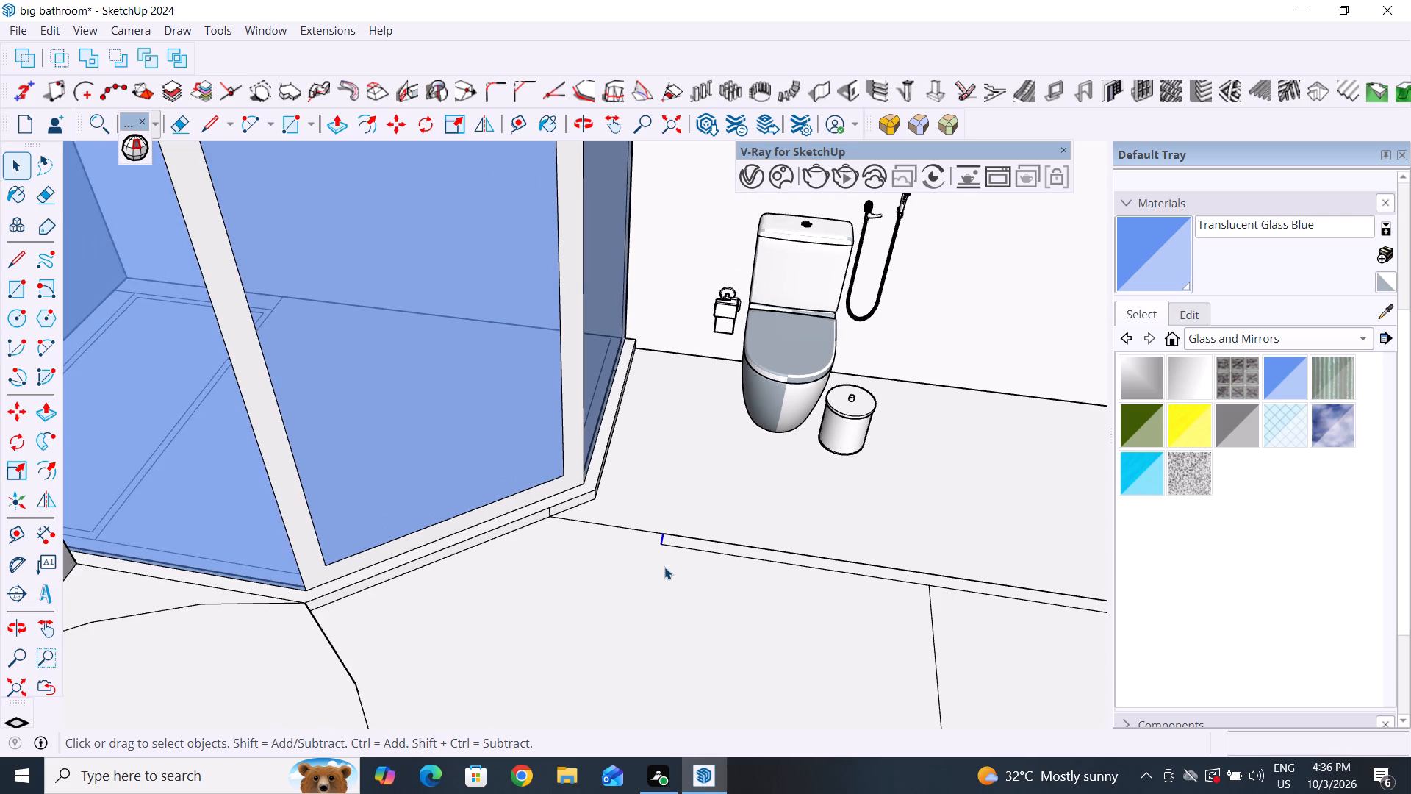
pyautogui.scroll(-4, 664, 567)
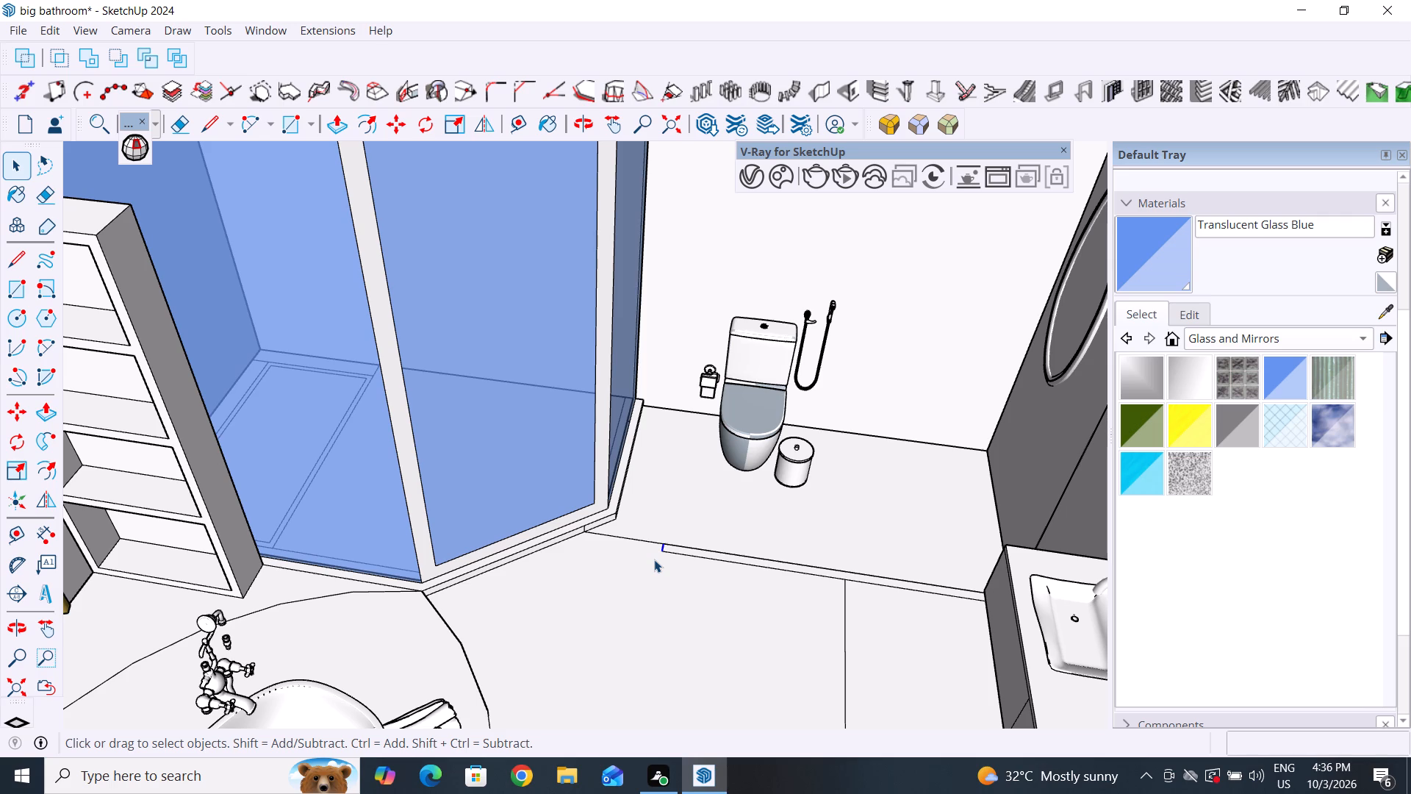
pyautogui.scroll(4, 654, 559)
pyautogui.press('m')
pyautogui.scroll(5, 630, 539)
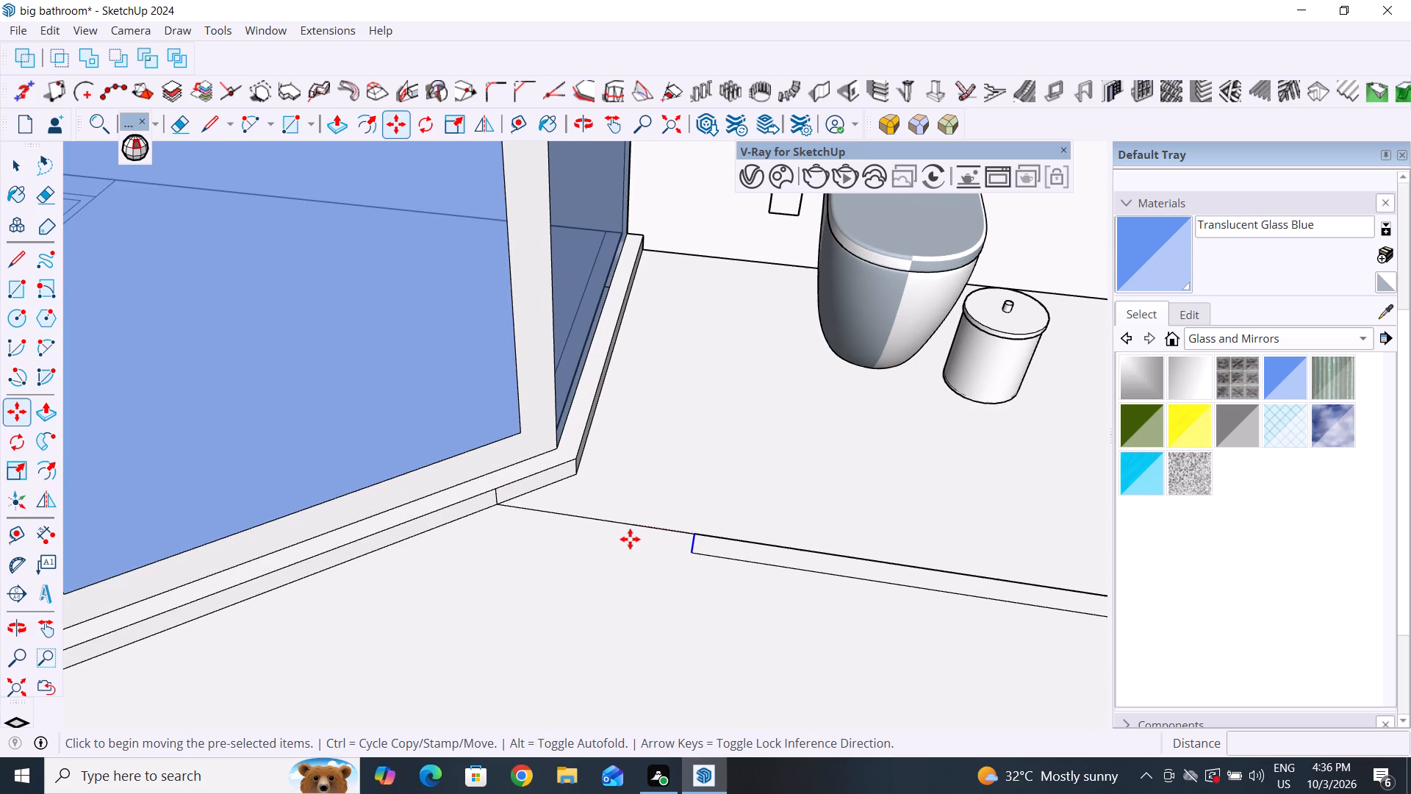
pyautogui.scroll(6, 686, 543)
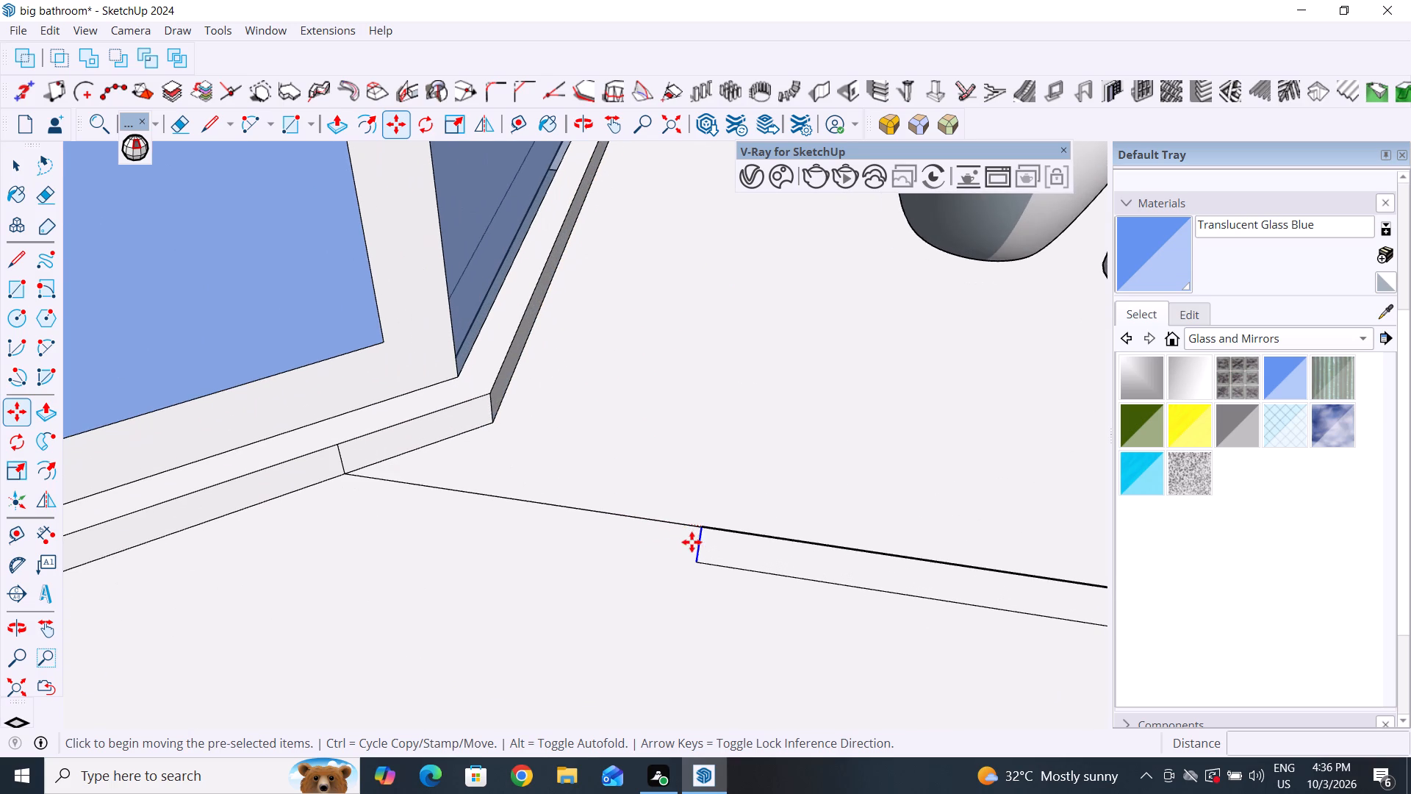
pyautogui.moveTo(703, 544); pyautogui.dragTo(692, 540)
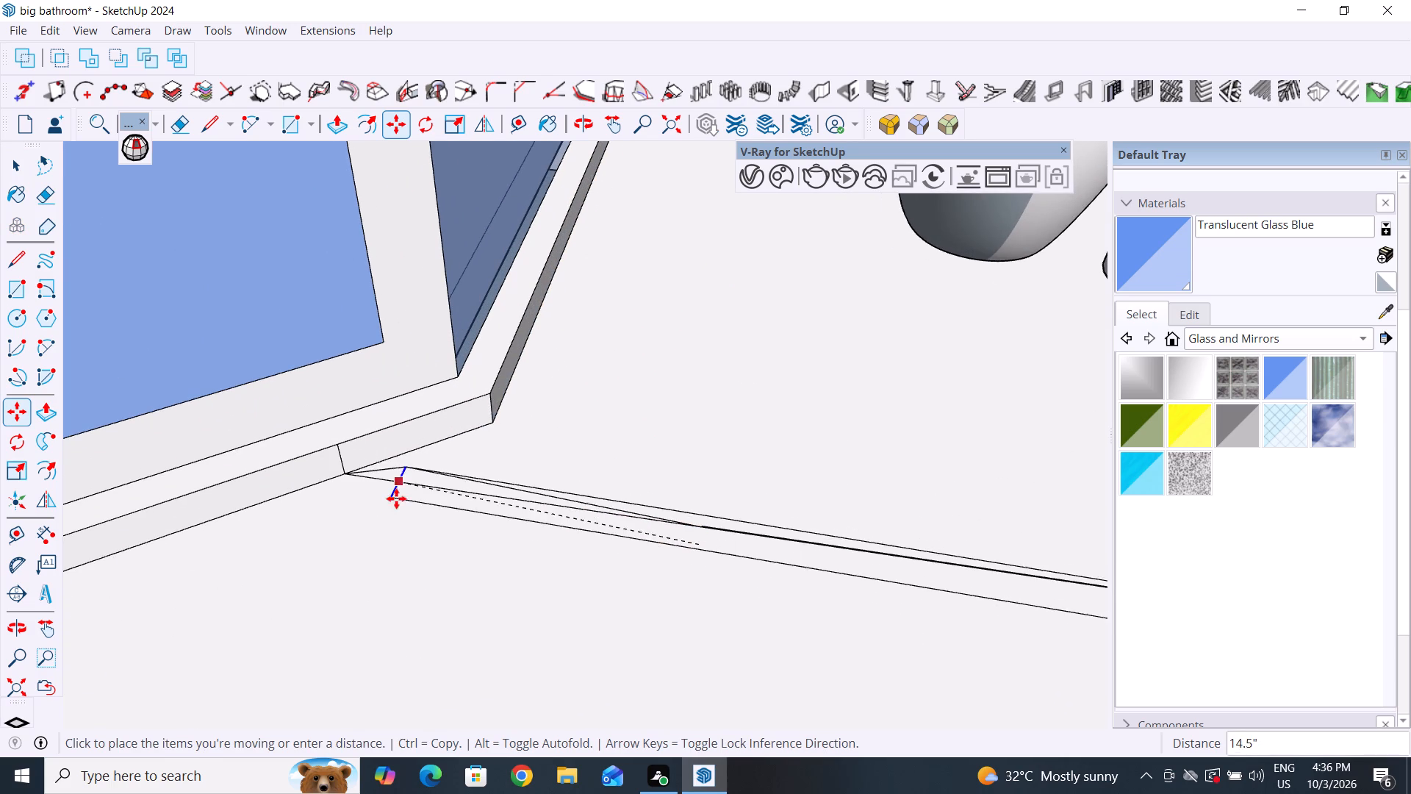
pyautogui.click(335, 488)
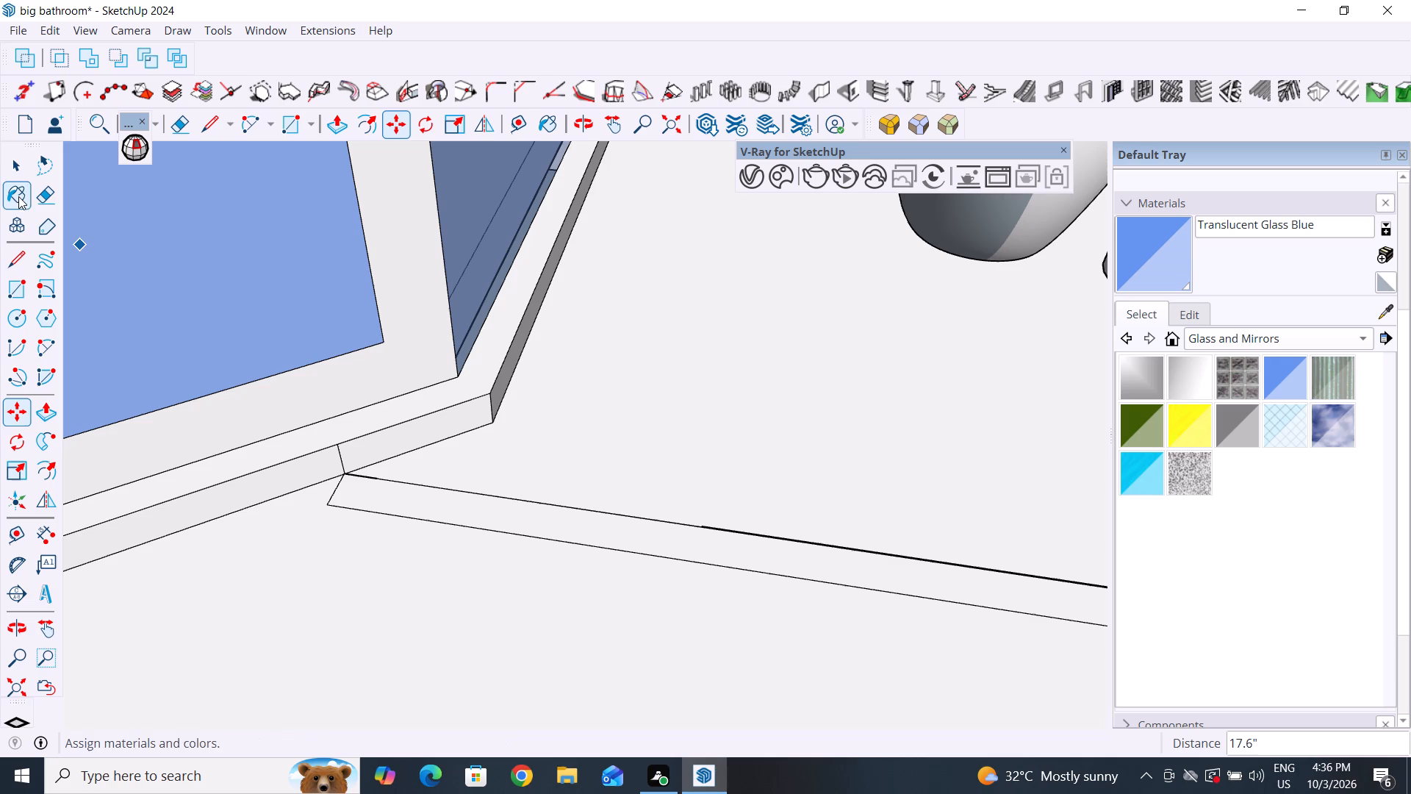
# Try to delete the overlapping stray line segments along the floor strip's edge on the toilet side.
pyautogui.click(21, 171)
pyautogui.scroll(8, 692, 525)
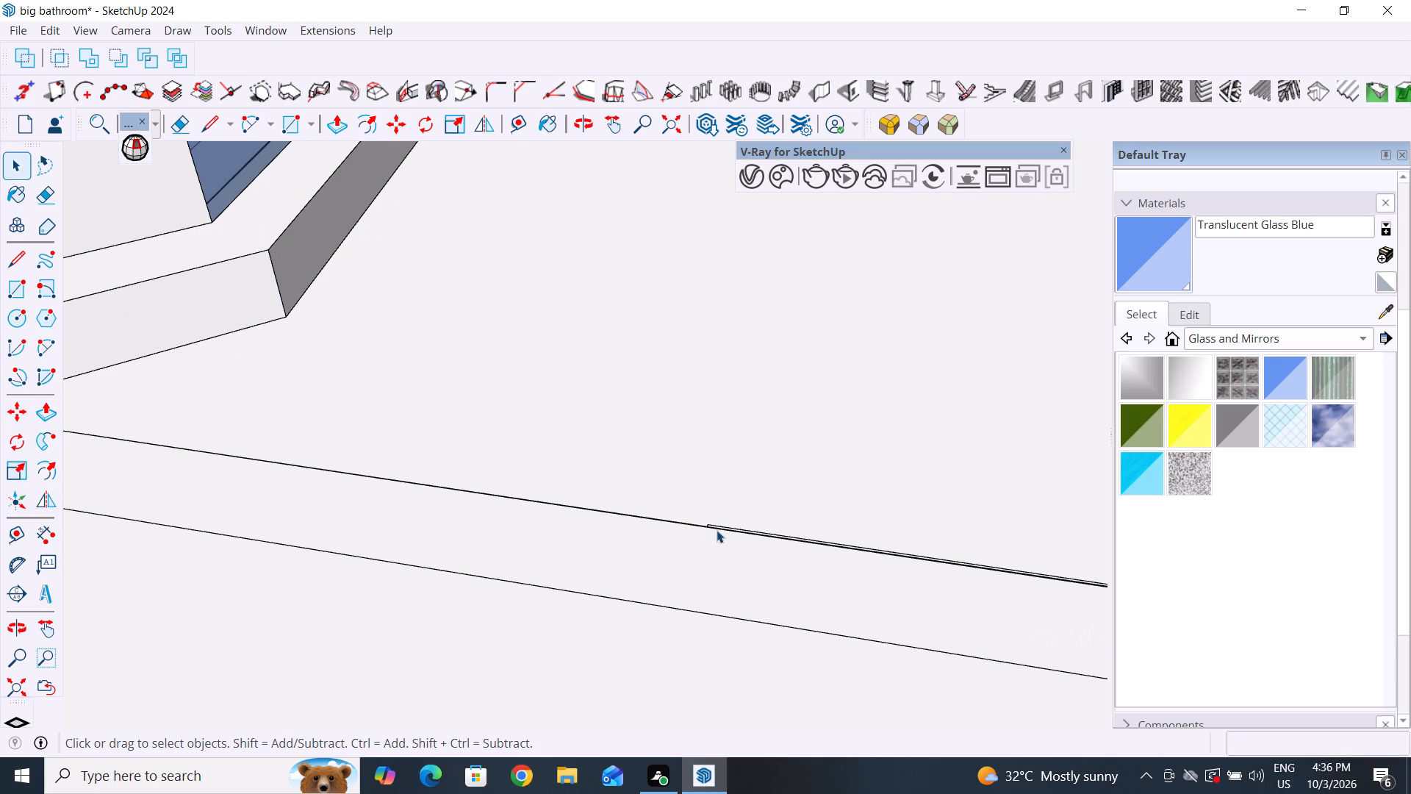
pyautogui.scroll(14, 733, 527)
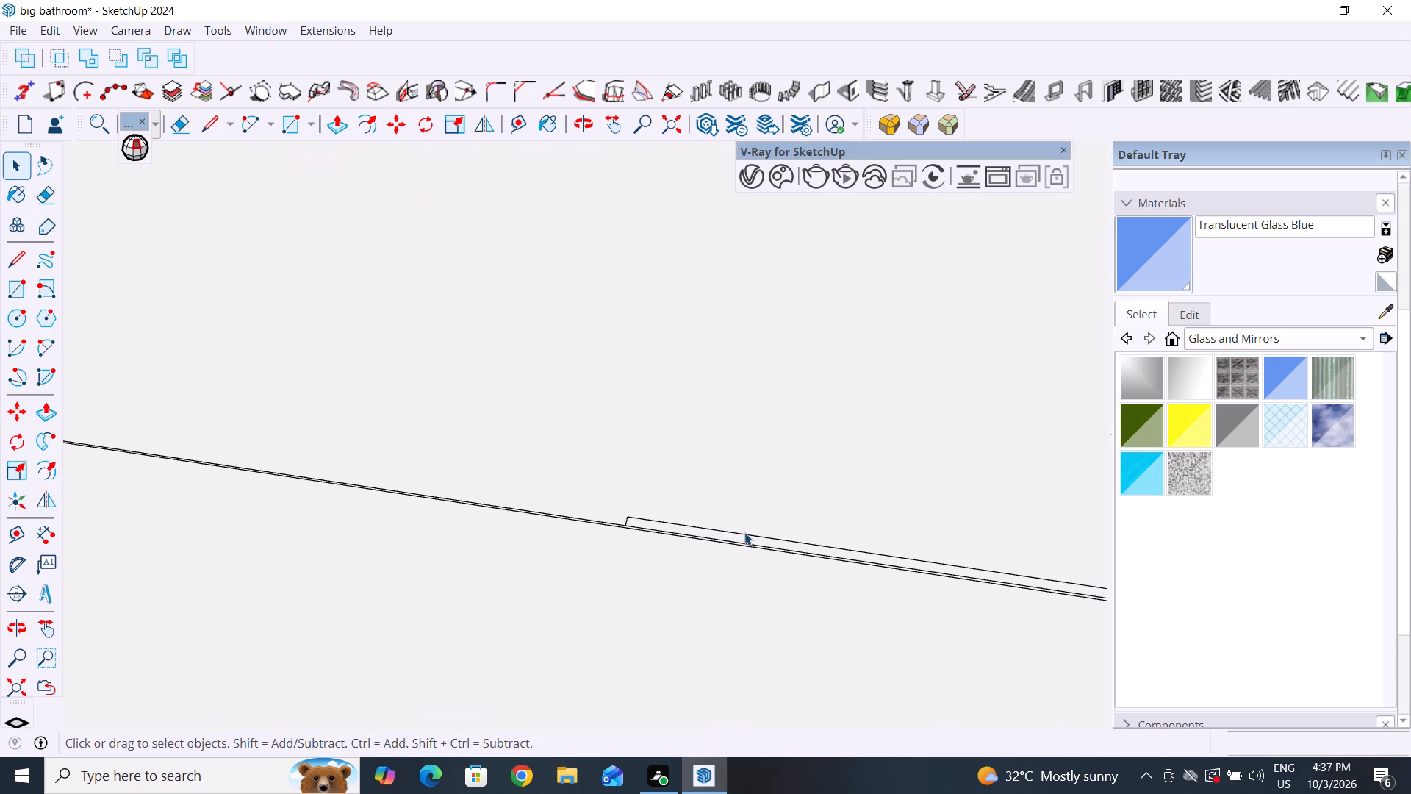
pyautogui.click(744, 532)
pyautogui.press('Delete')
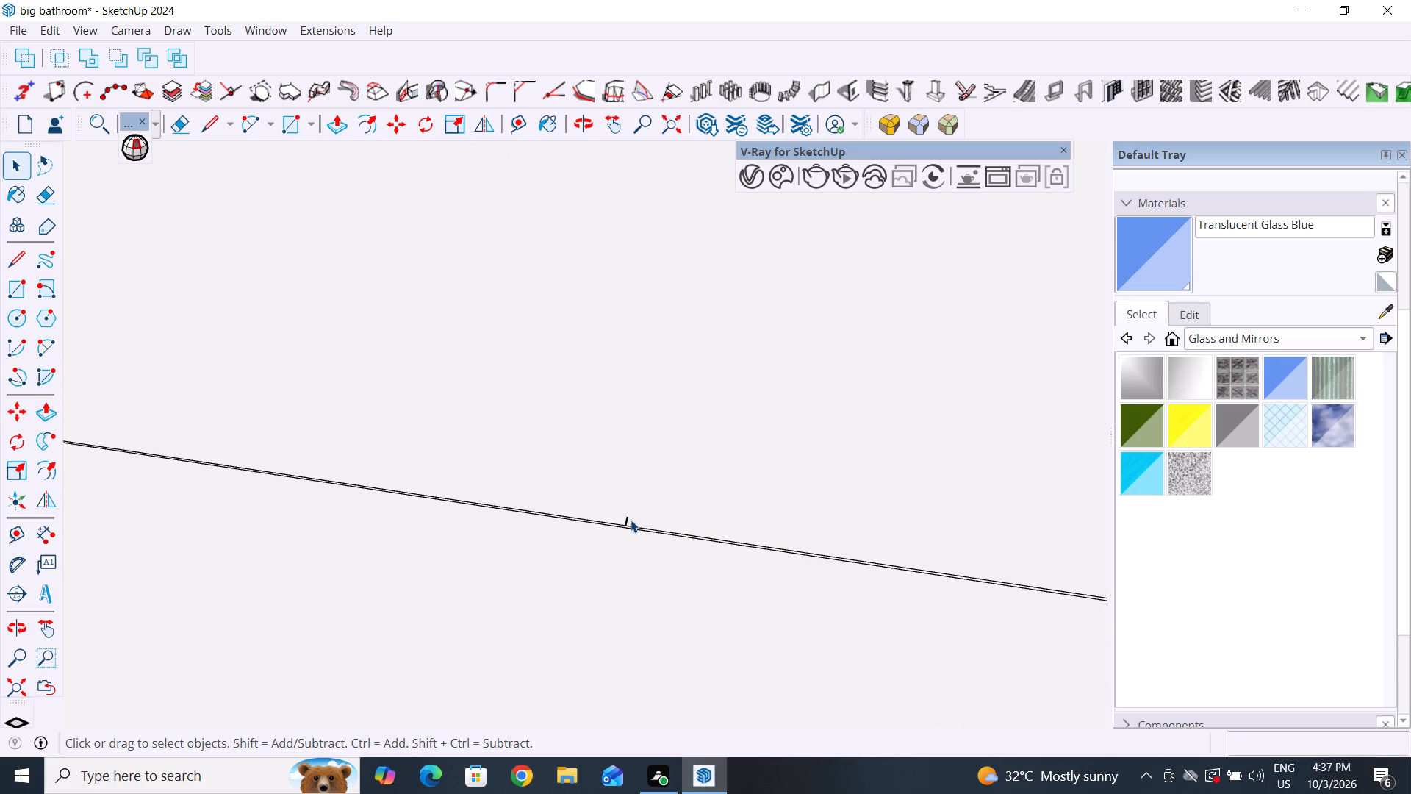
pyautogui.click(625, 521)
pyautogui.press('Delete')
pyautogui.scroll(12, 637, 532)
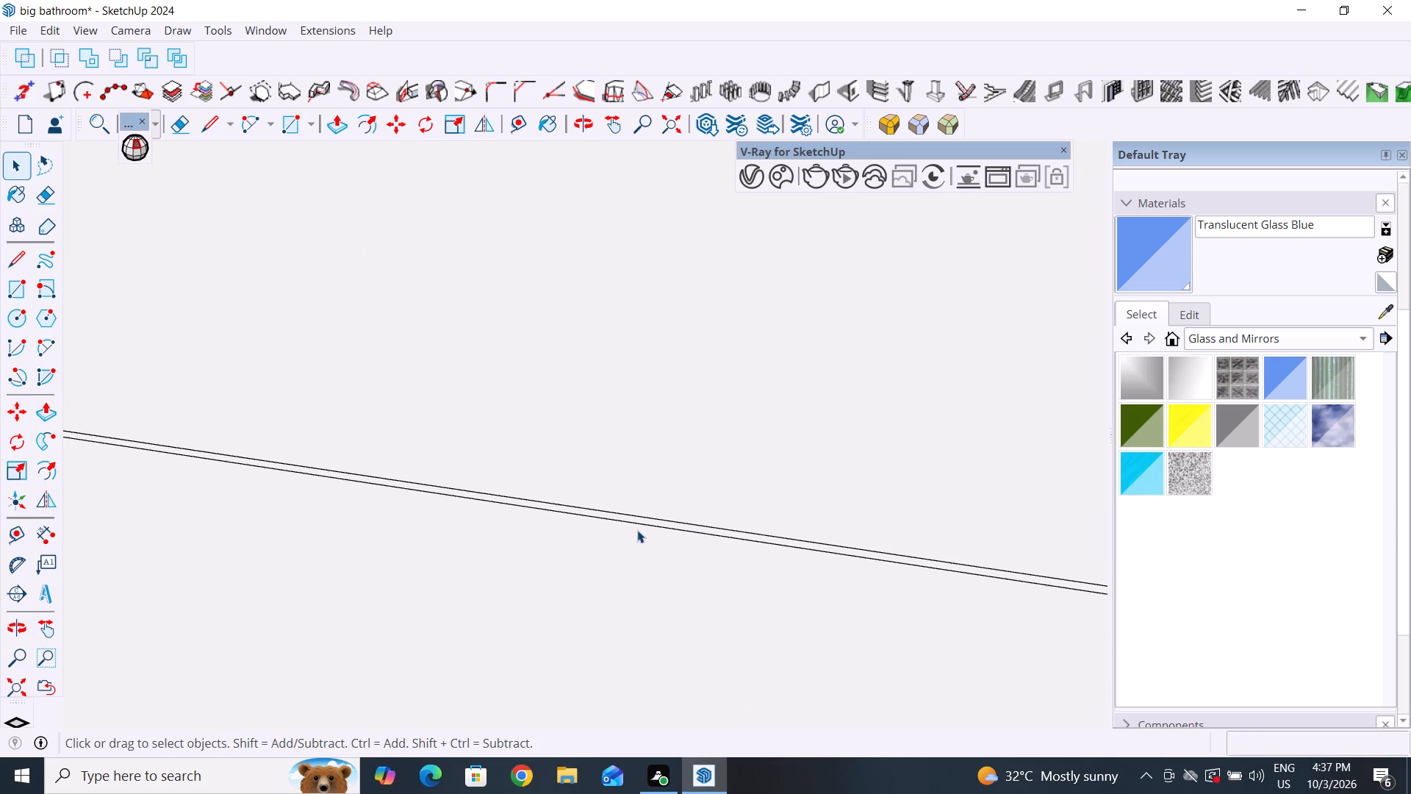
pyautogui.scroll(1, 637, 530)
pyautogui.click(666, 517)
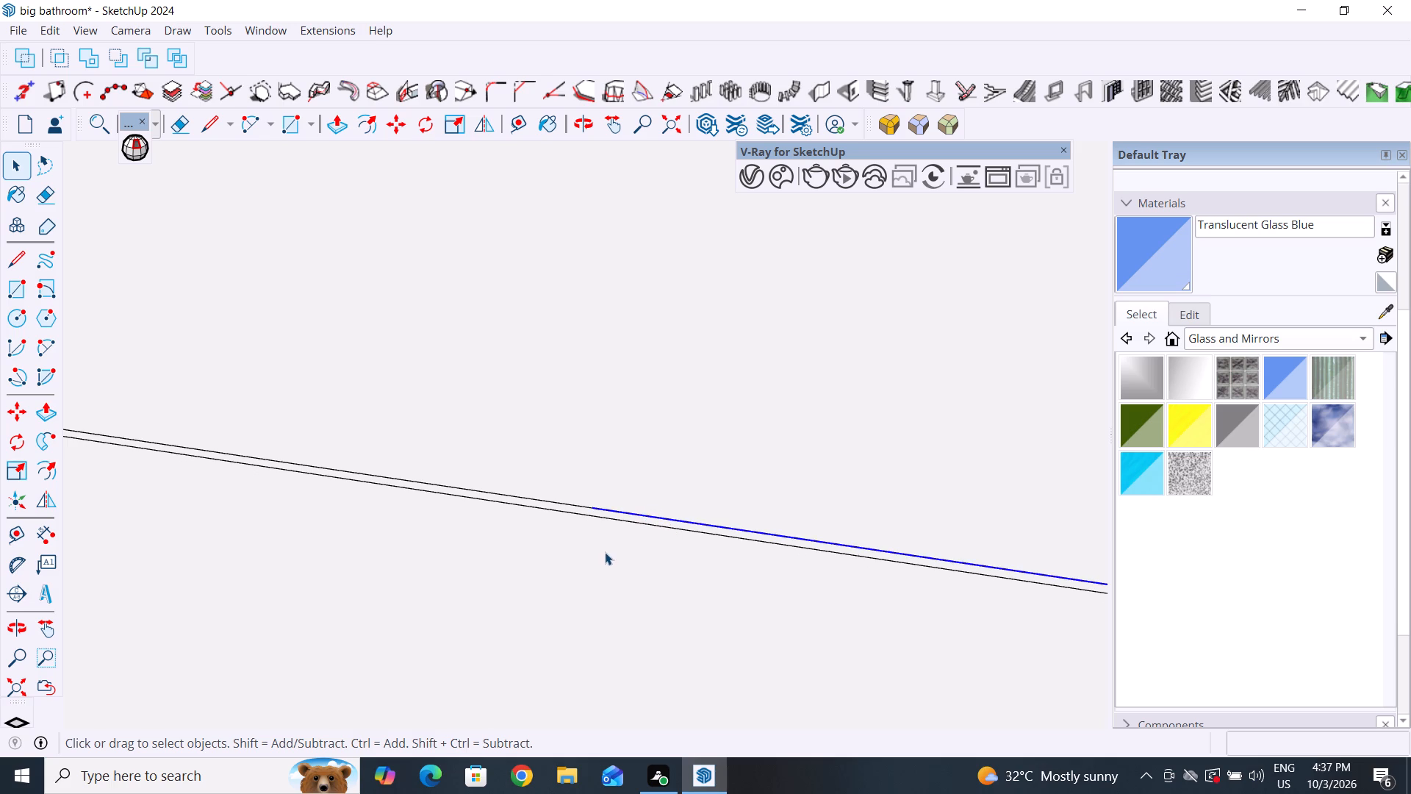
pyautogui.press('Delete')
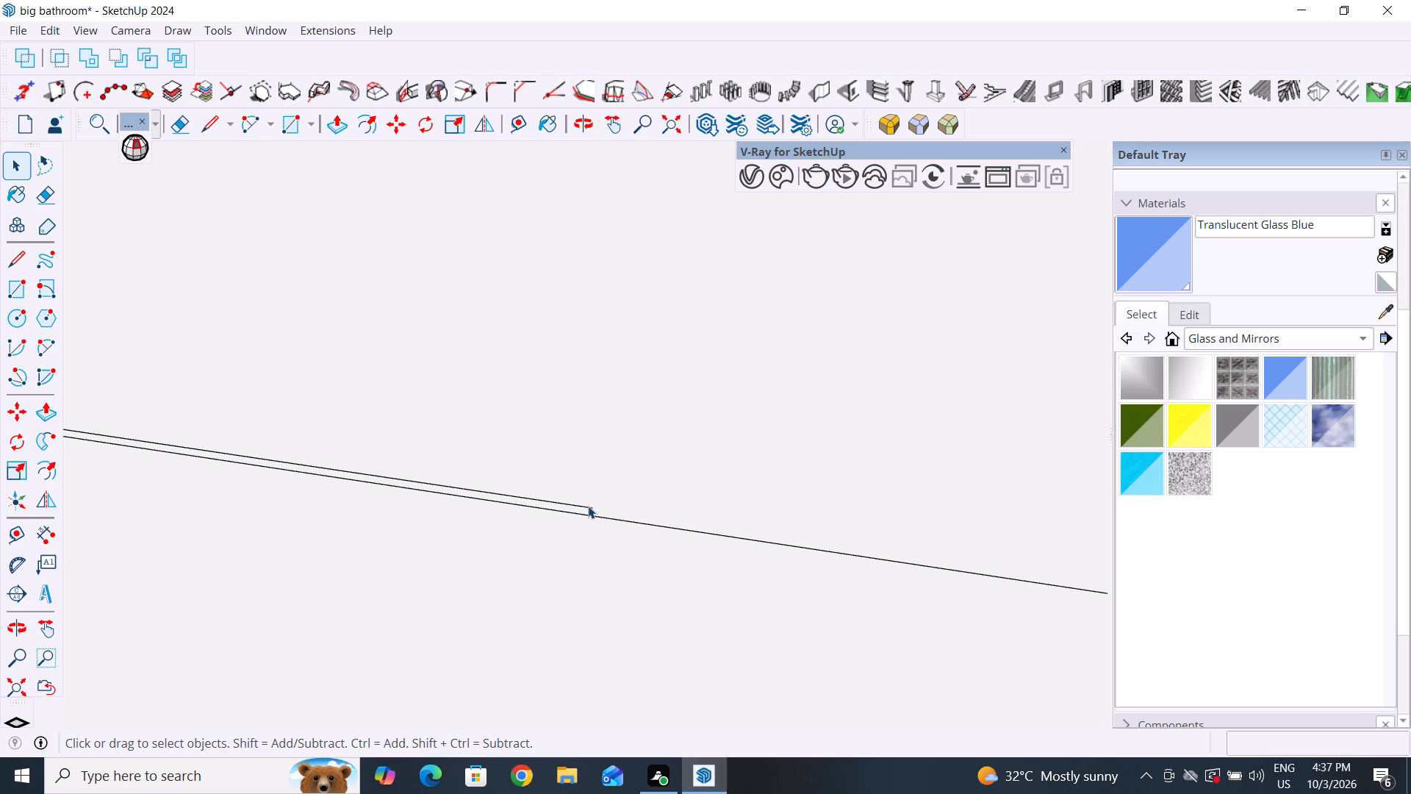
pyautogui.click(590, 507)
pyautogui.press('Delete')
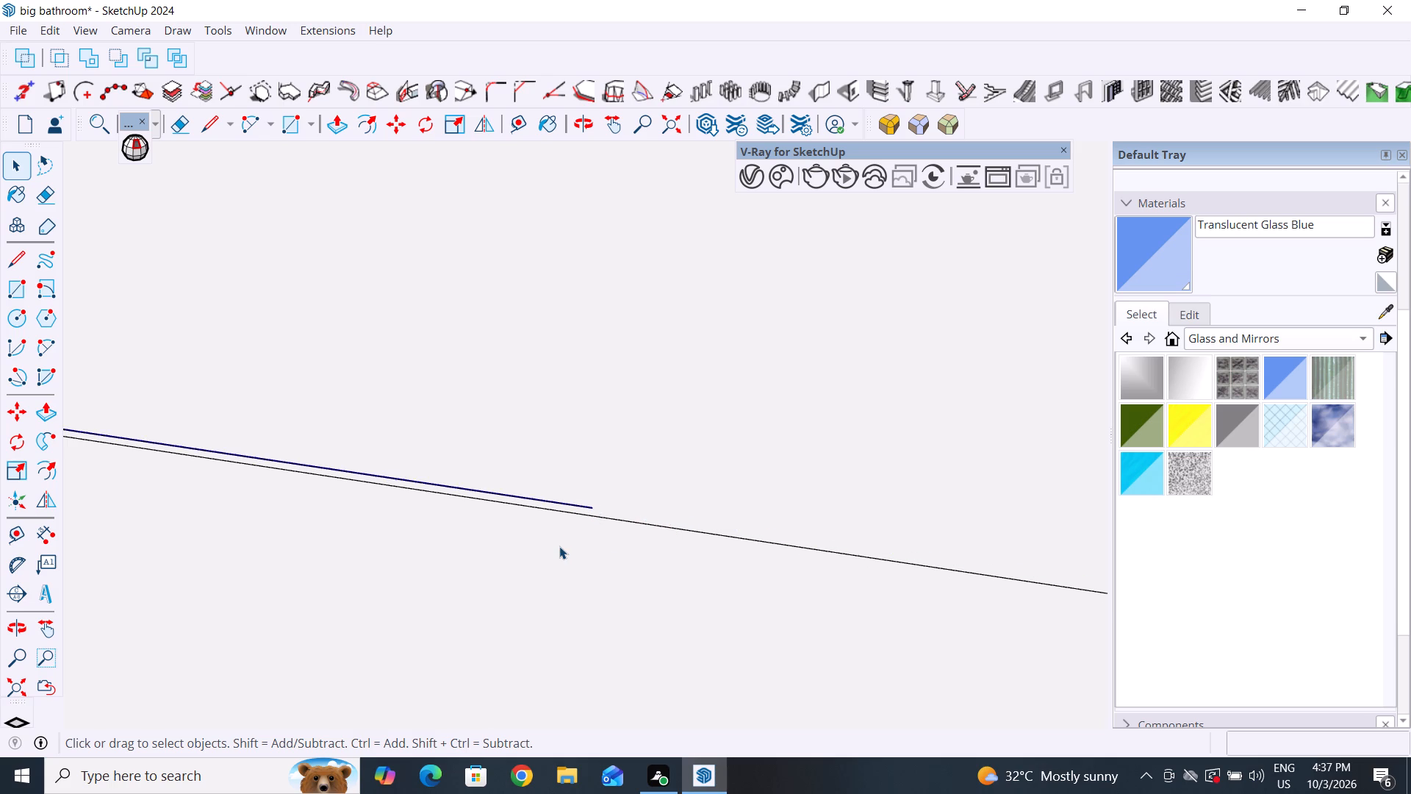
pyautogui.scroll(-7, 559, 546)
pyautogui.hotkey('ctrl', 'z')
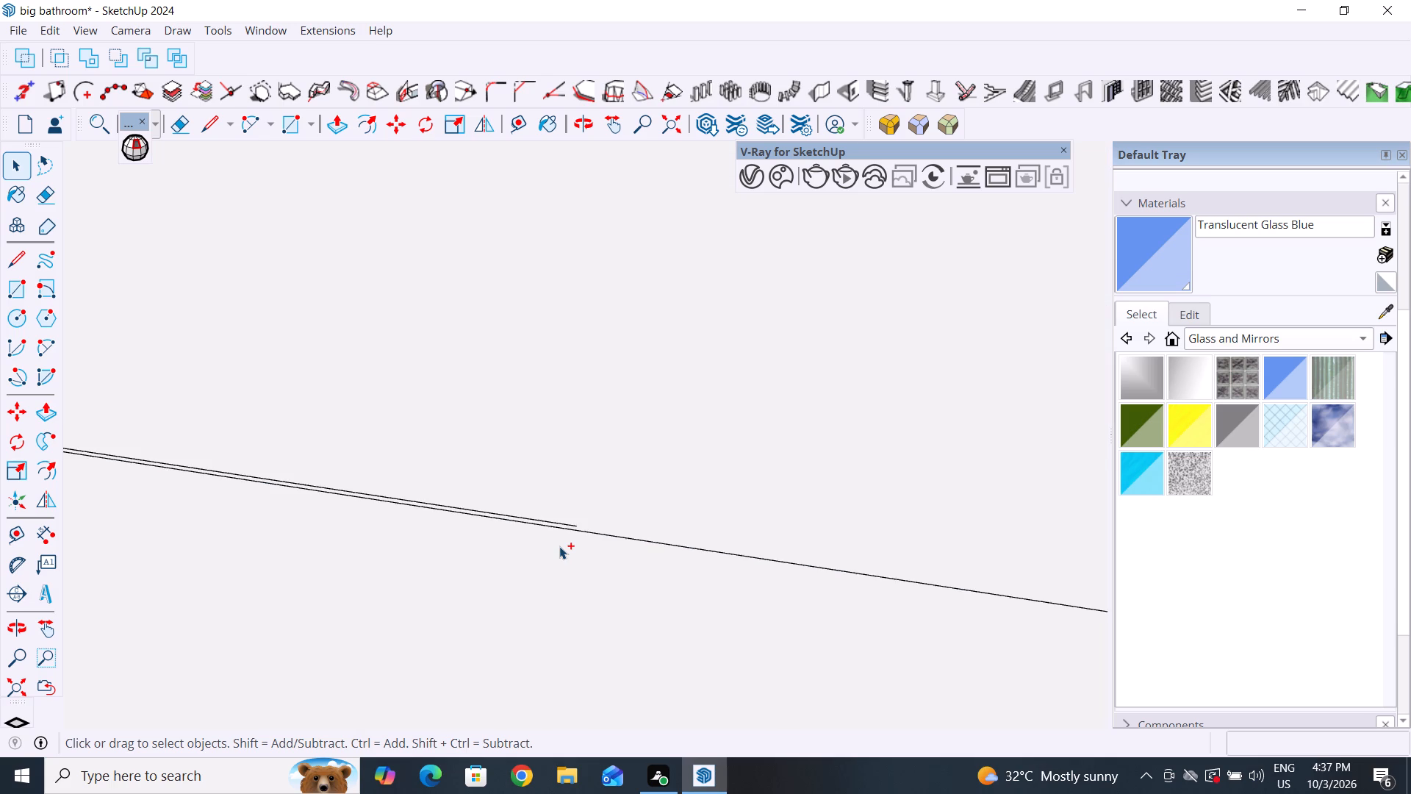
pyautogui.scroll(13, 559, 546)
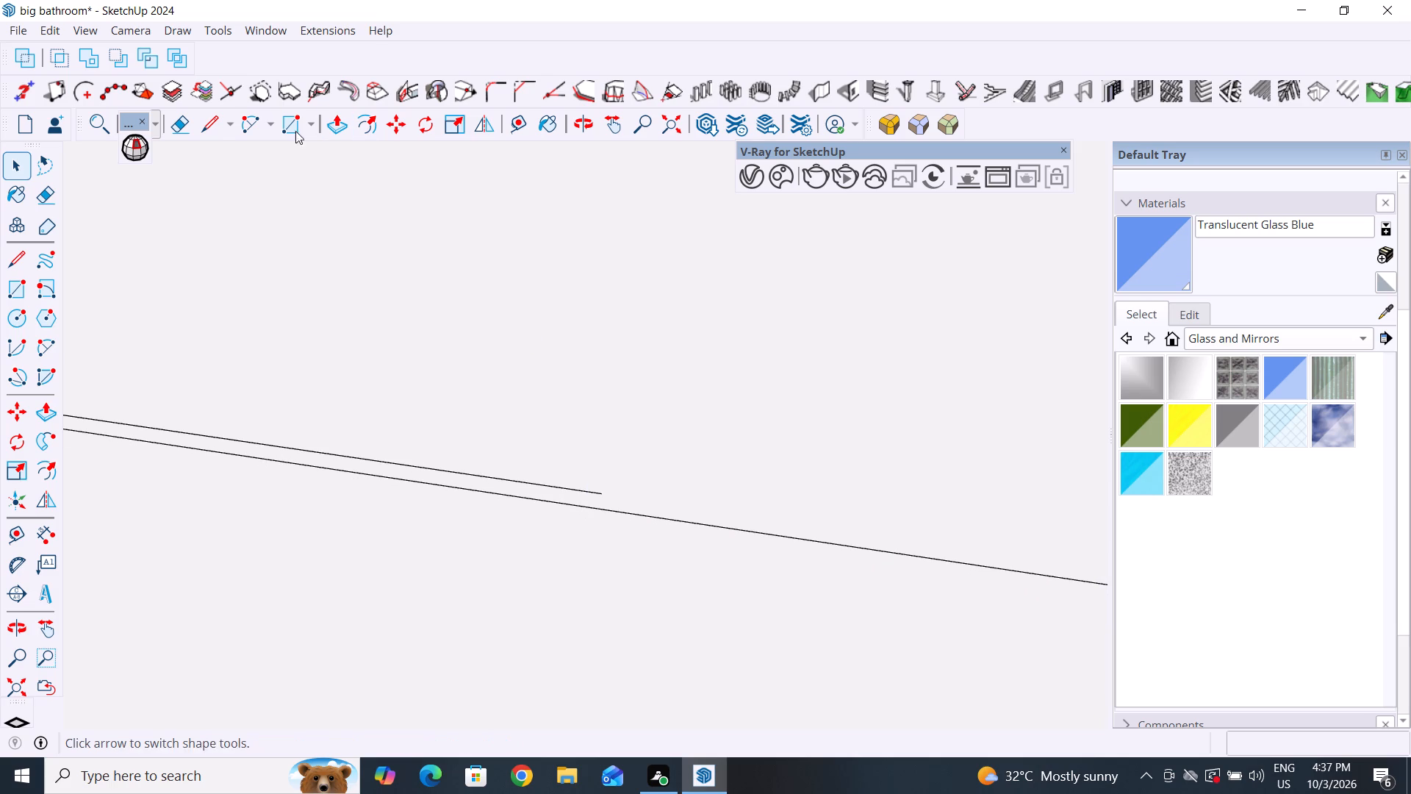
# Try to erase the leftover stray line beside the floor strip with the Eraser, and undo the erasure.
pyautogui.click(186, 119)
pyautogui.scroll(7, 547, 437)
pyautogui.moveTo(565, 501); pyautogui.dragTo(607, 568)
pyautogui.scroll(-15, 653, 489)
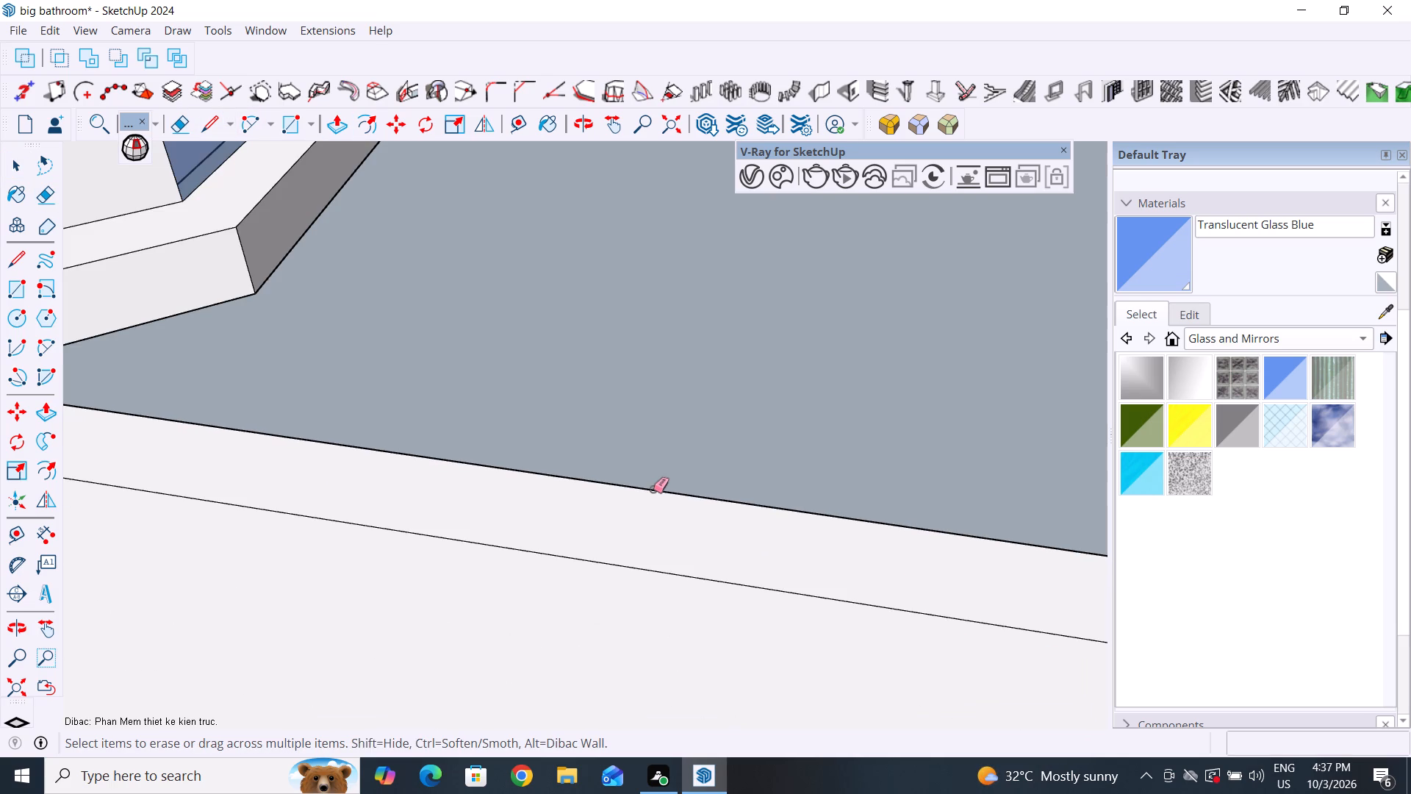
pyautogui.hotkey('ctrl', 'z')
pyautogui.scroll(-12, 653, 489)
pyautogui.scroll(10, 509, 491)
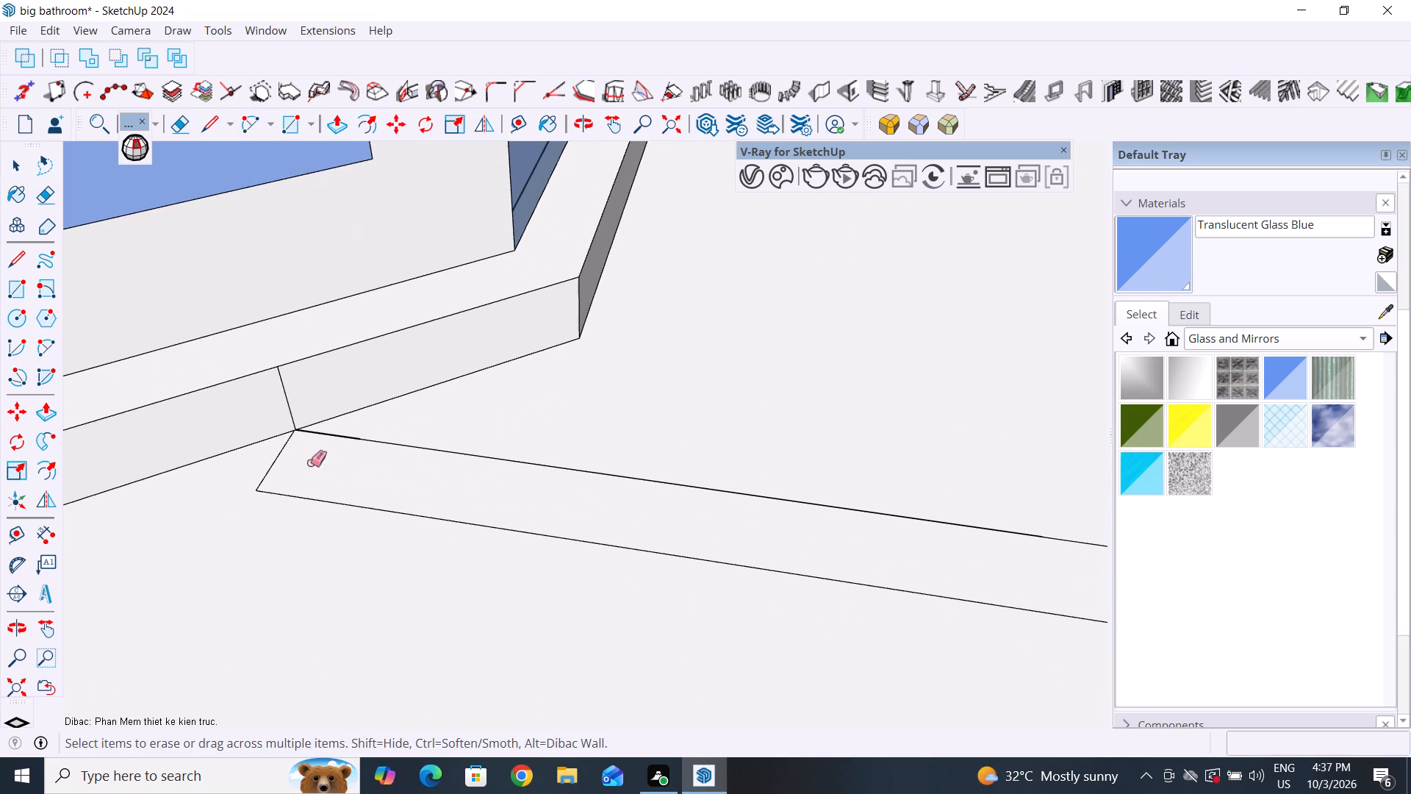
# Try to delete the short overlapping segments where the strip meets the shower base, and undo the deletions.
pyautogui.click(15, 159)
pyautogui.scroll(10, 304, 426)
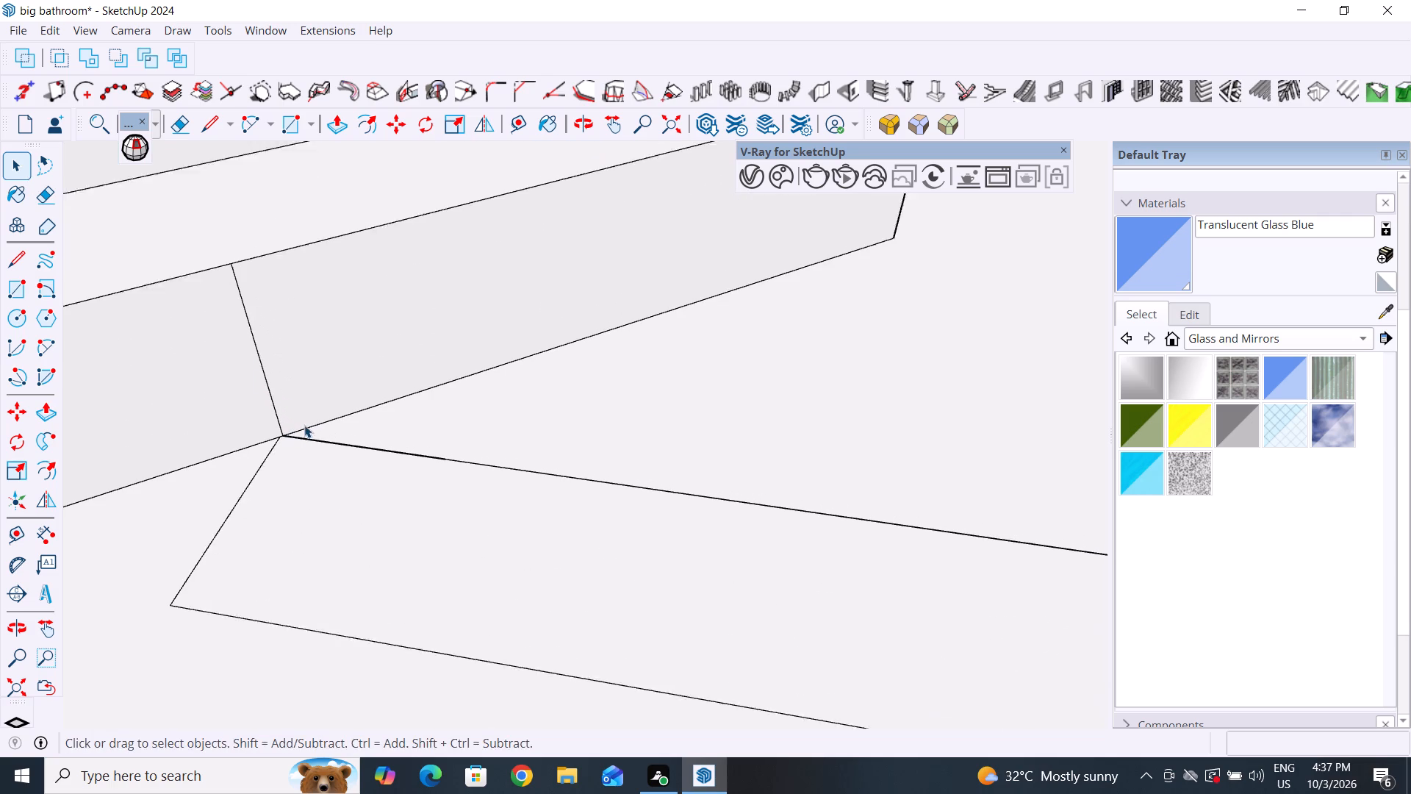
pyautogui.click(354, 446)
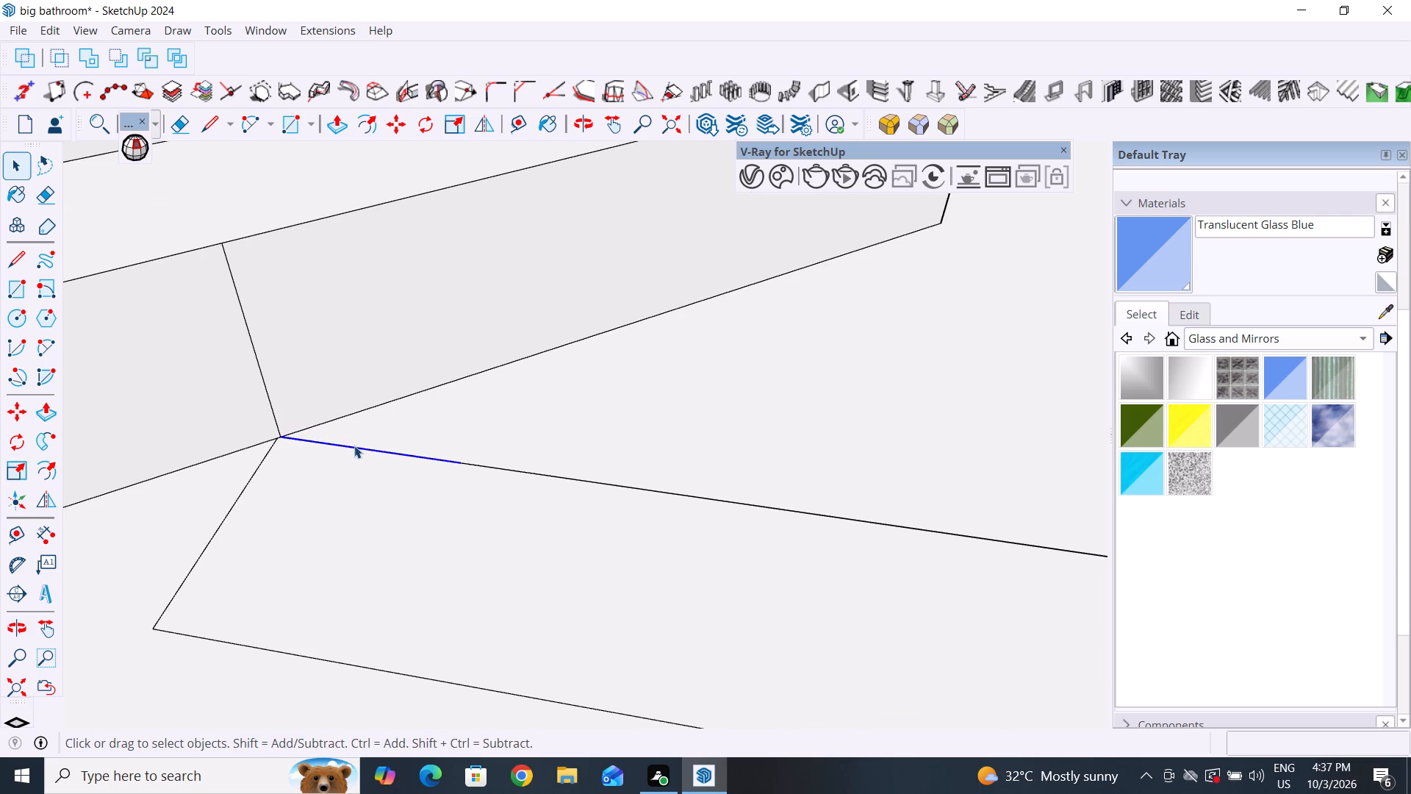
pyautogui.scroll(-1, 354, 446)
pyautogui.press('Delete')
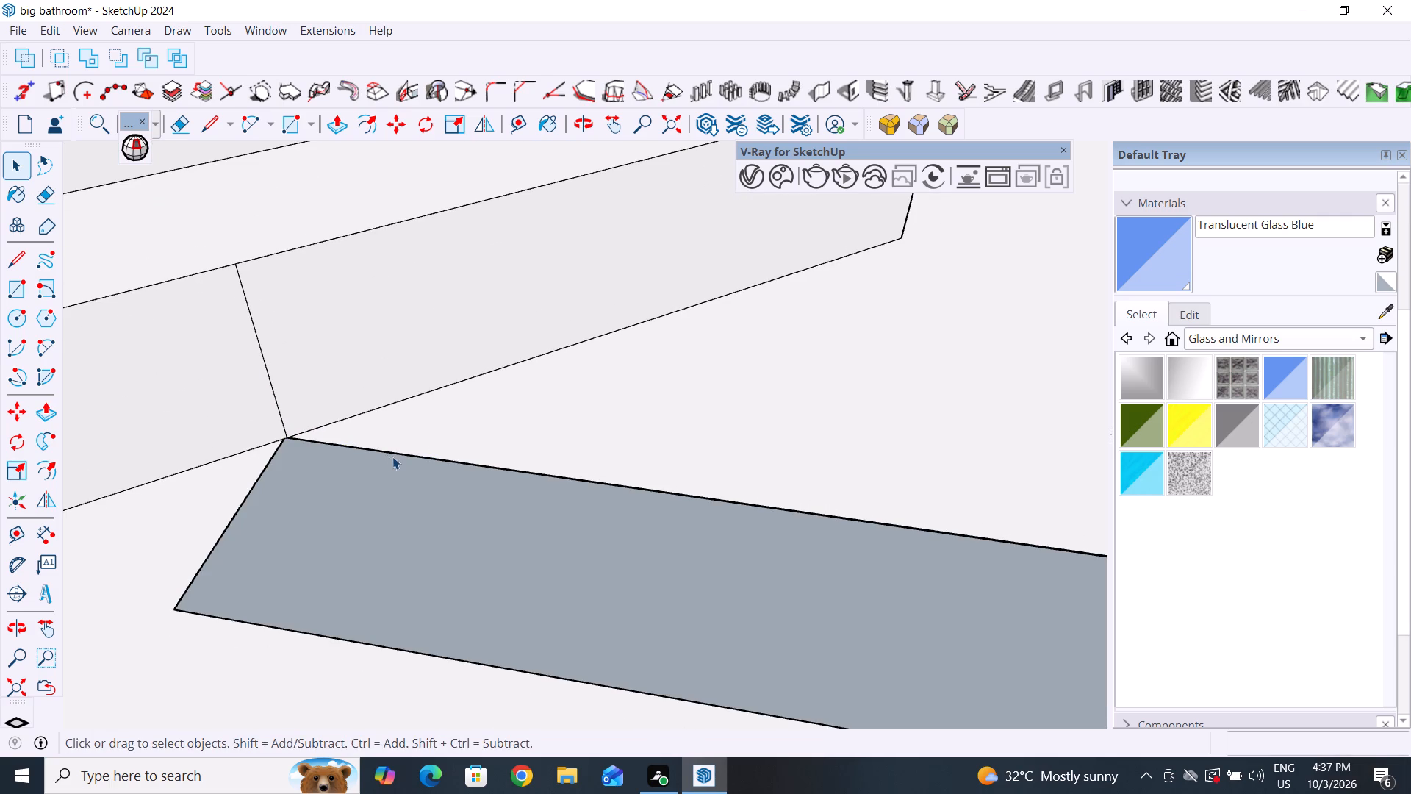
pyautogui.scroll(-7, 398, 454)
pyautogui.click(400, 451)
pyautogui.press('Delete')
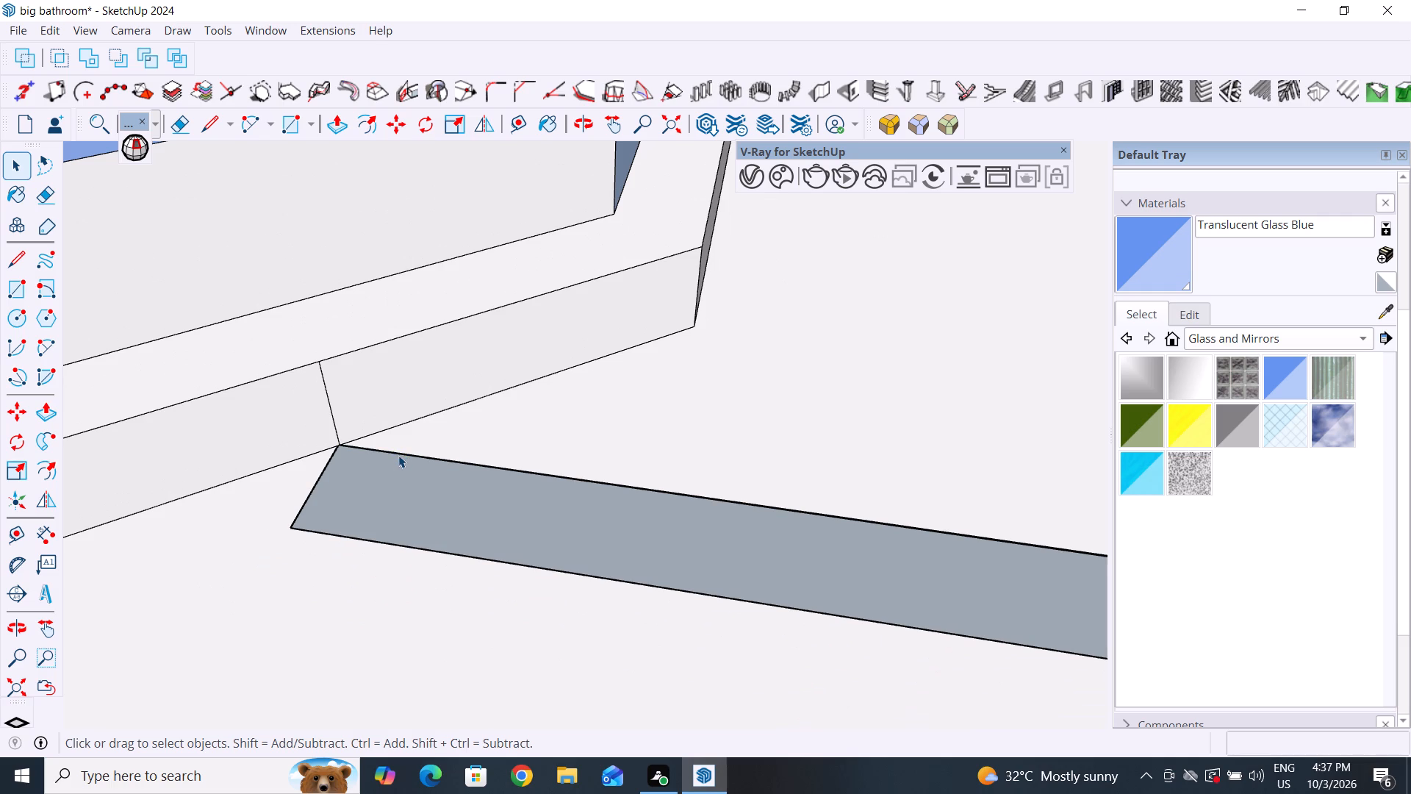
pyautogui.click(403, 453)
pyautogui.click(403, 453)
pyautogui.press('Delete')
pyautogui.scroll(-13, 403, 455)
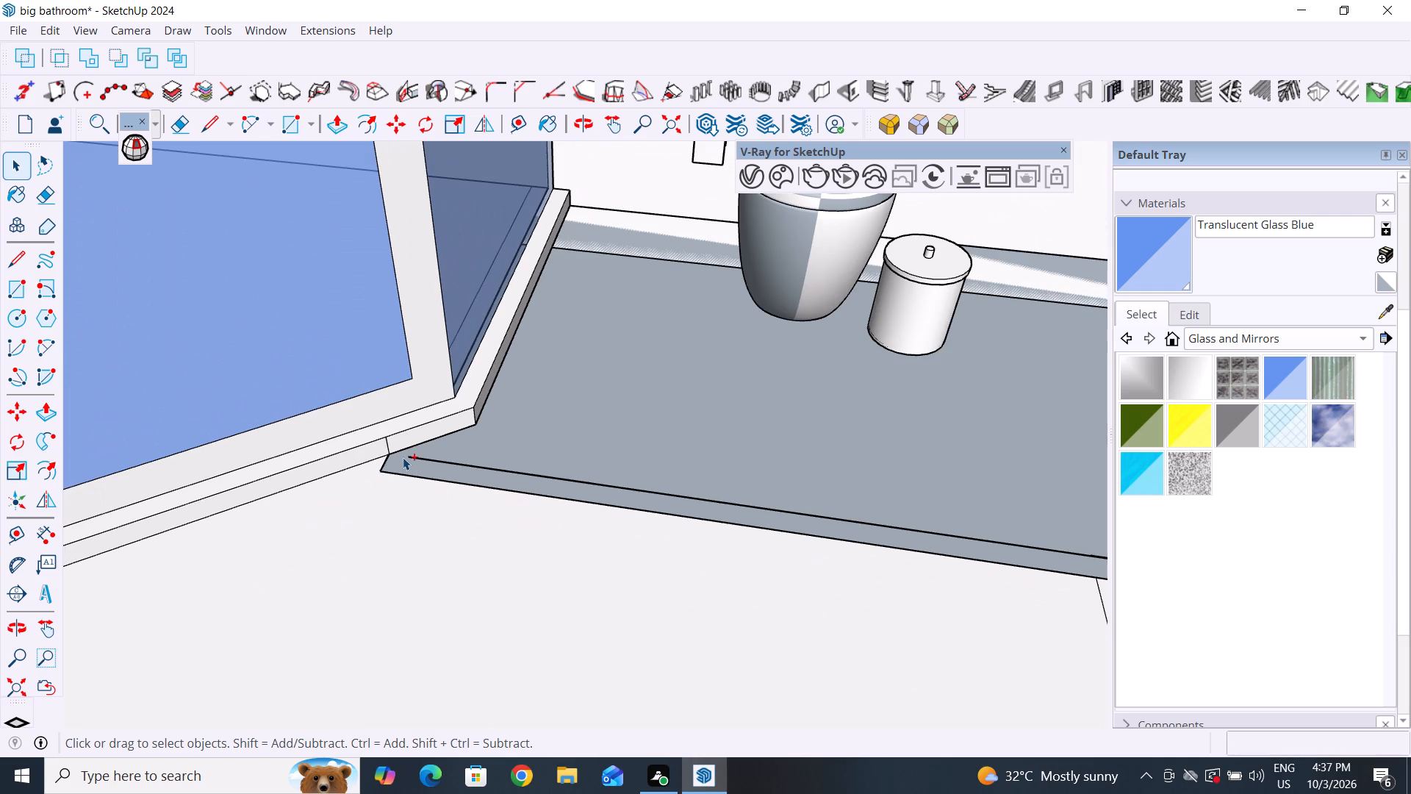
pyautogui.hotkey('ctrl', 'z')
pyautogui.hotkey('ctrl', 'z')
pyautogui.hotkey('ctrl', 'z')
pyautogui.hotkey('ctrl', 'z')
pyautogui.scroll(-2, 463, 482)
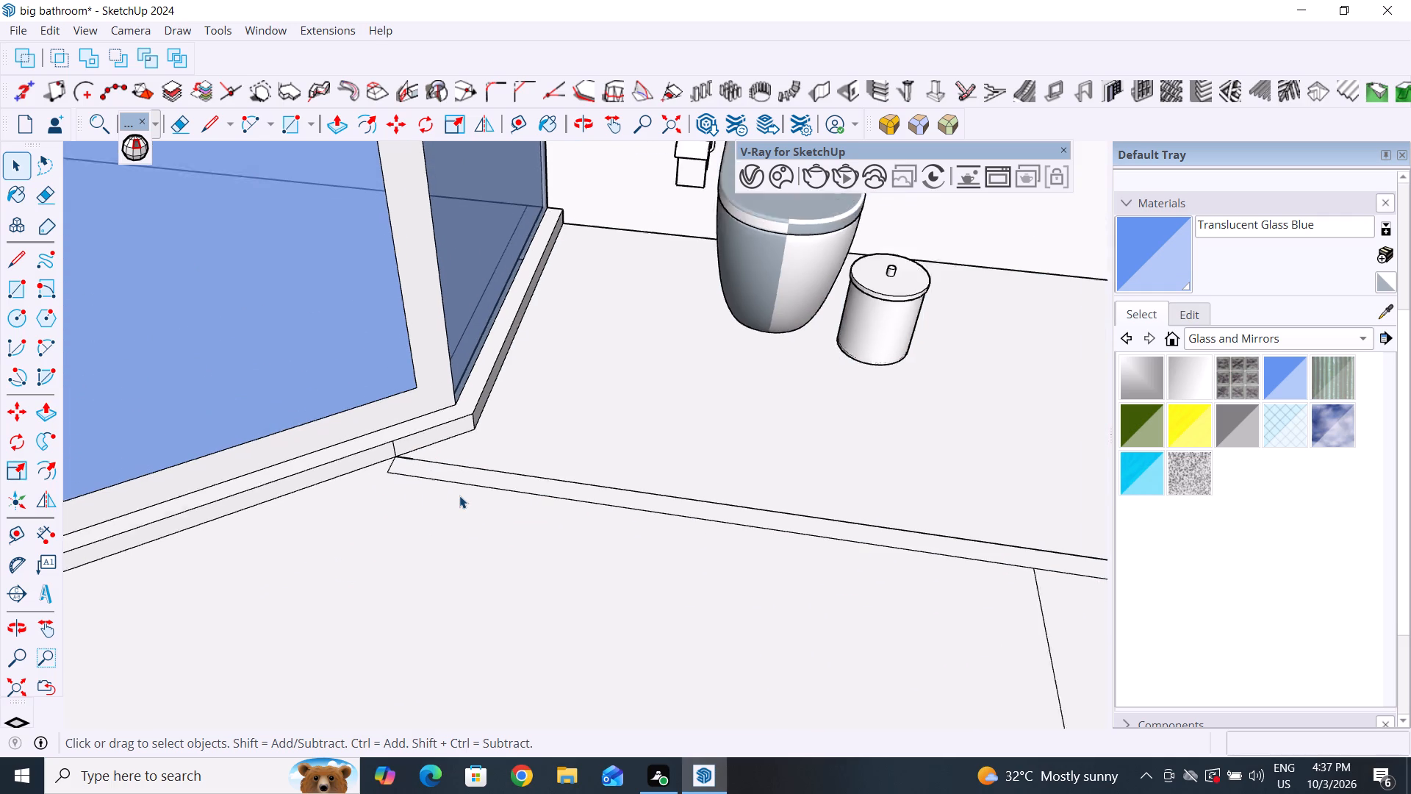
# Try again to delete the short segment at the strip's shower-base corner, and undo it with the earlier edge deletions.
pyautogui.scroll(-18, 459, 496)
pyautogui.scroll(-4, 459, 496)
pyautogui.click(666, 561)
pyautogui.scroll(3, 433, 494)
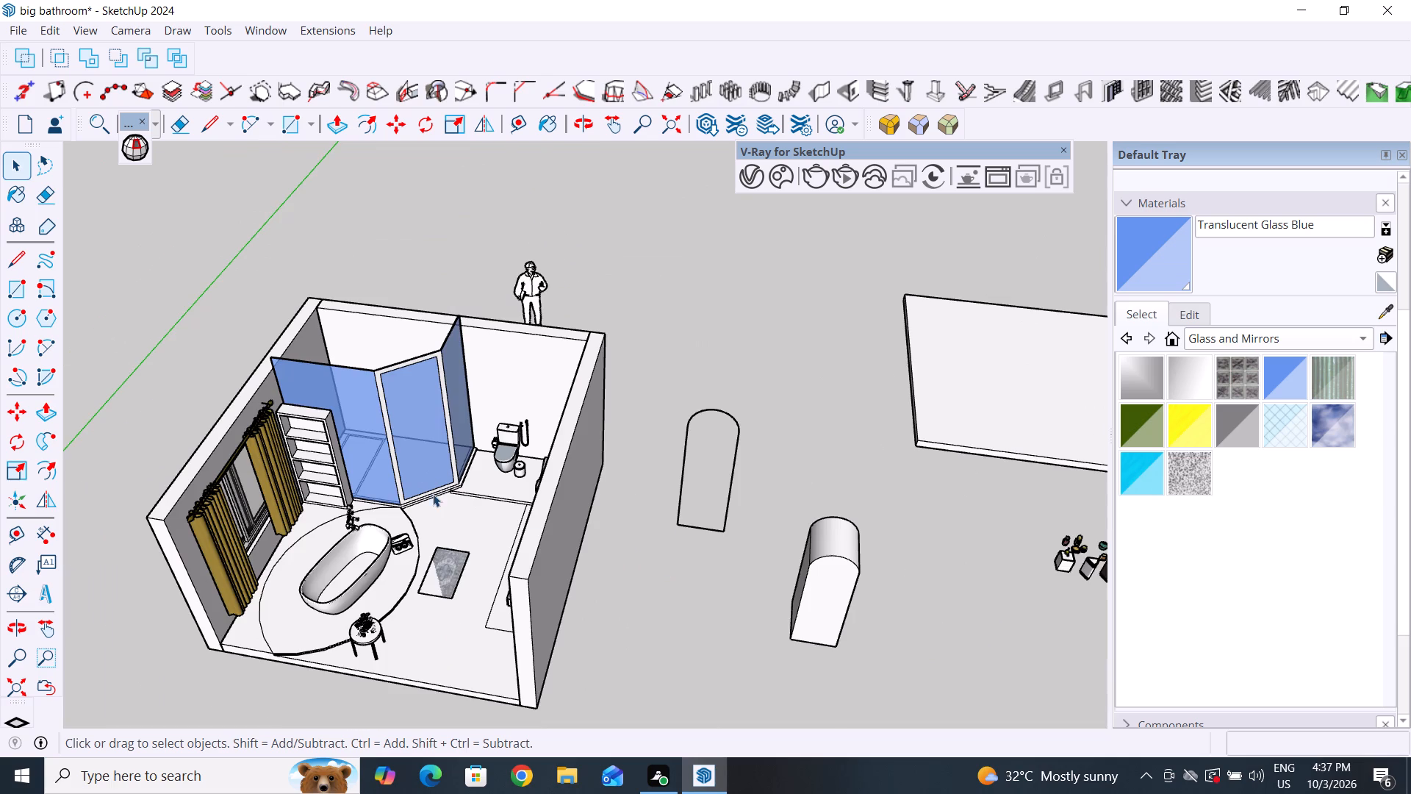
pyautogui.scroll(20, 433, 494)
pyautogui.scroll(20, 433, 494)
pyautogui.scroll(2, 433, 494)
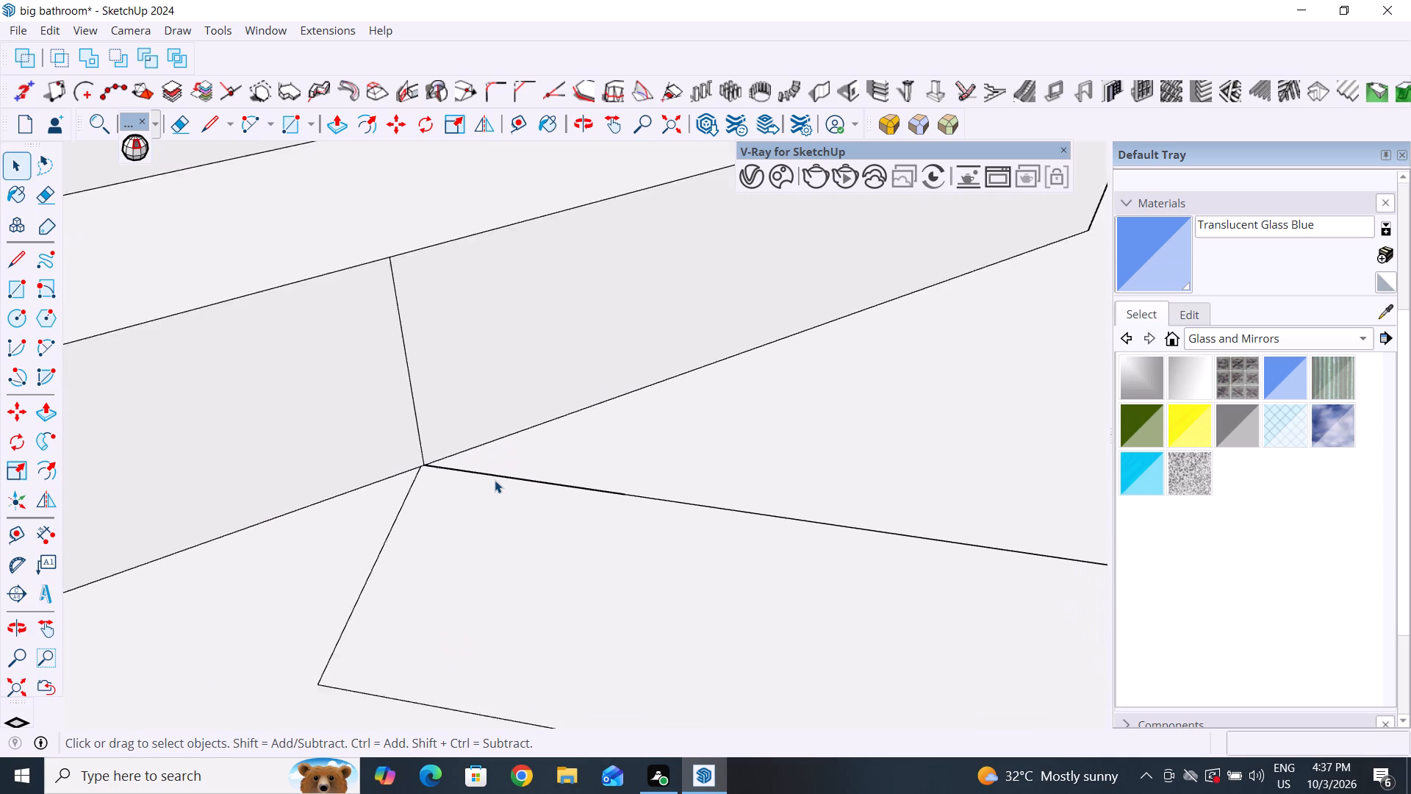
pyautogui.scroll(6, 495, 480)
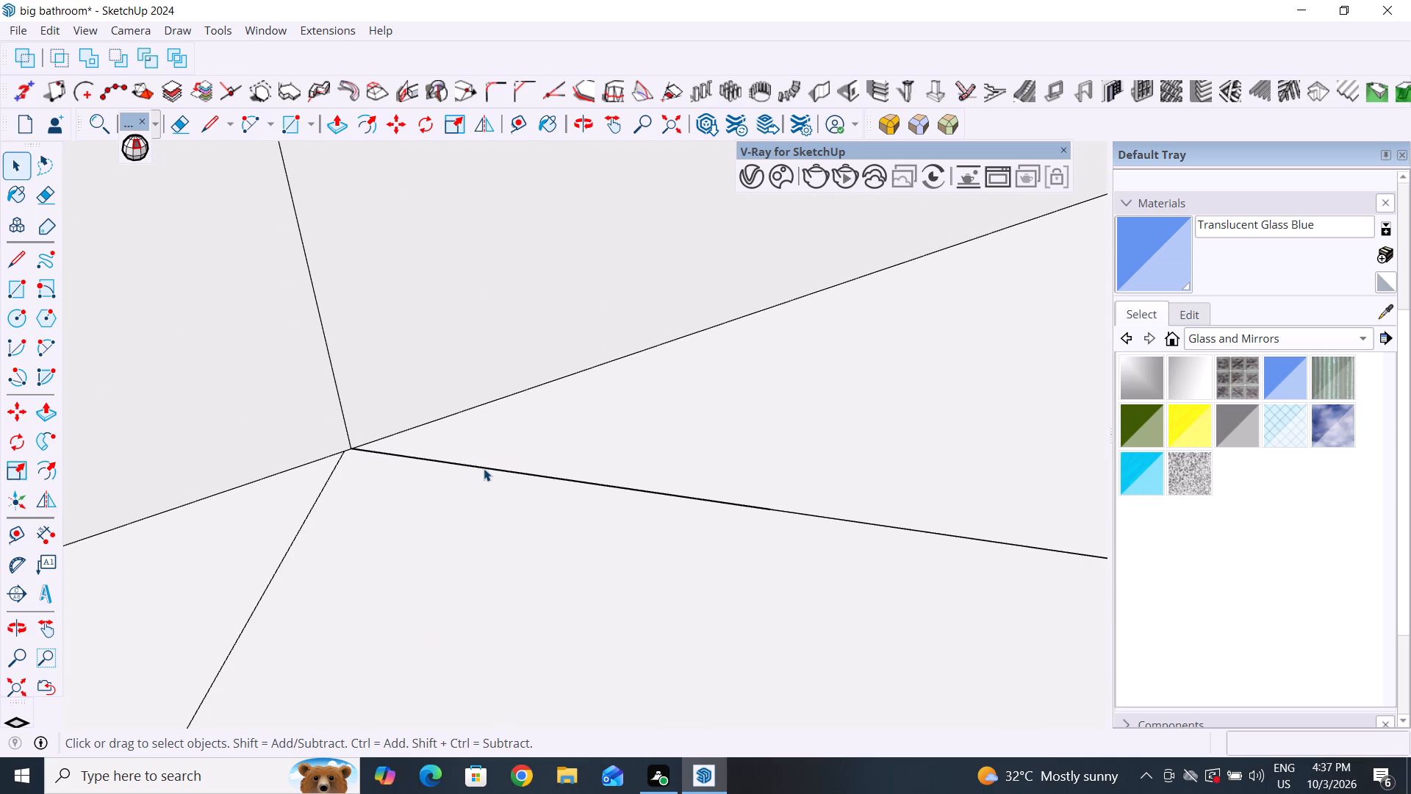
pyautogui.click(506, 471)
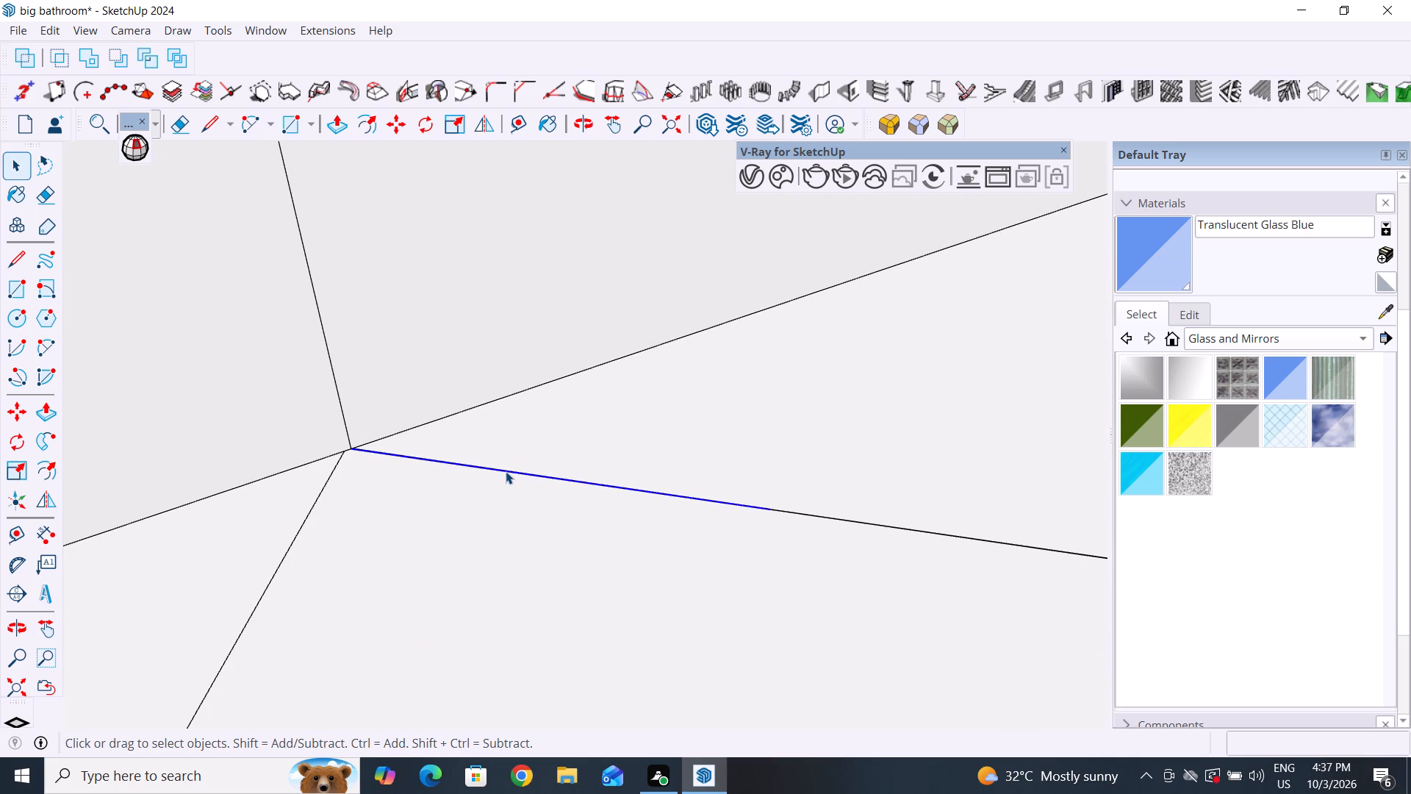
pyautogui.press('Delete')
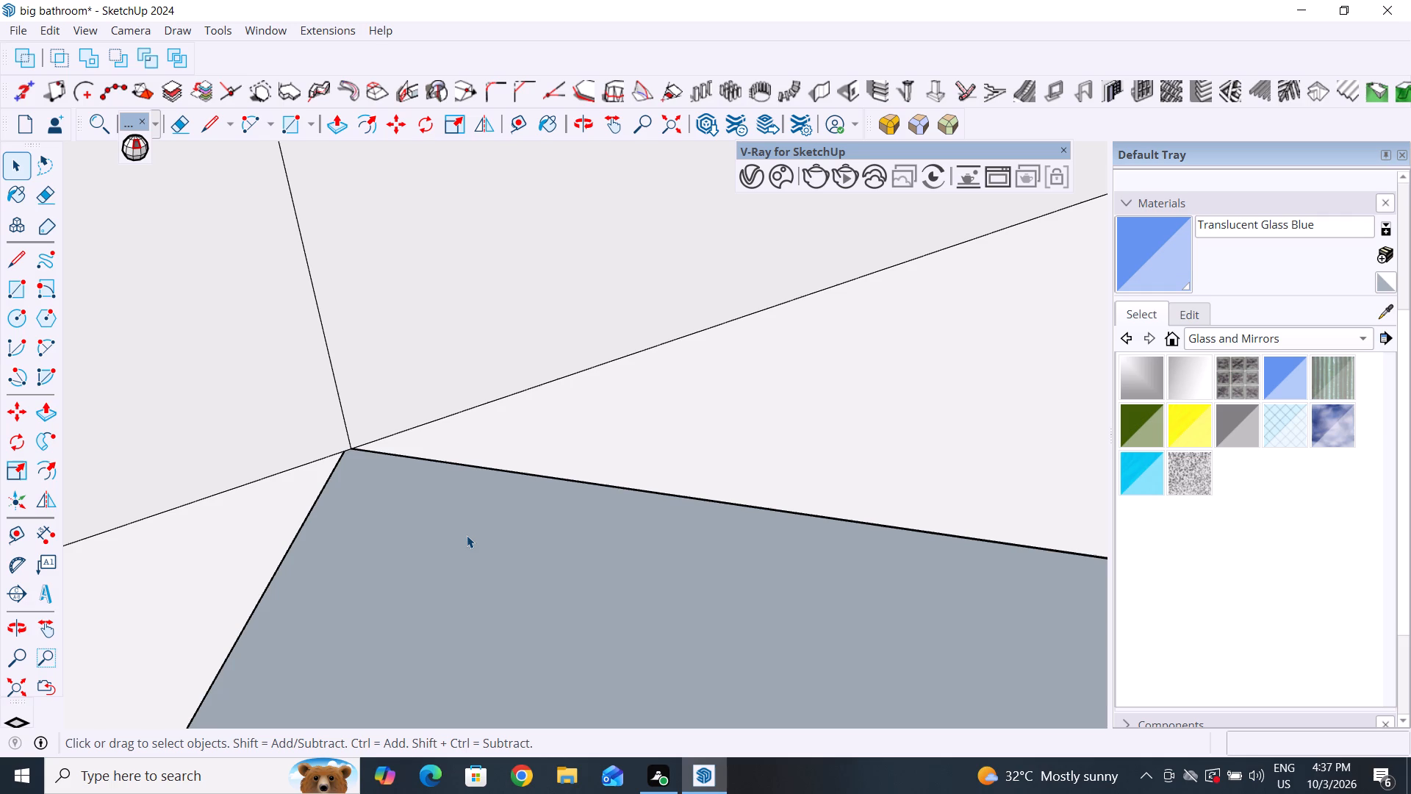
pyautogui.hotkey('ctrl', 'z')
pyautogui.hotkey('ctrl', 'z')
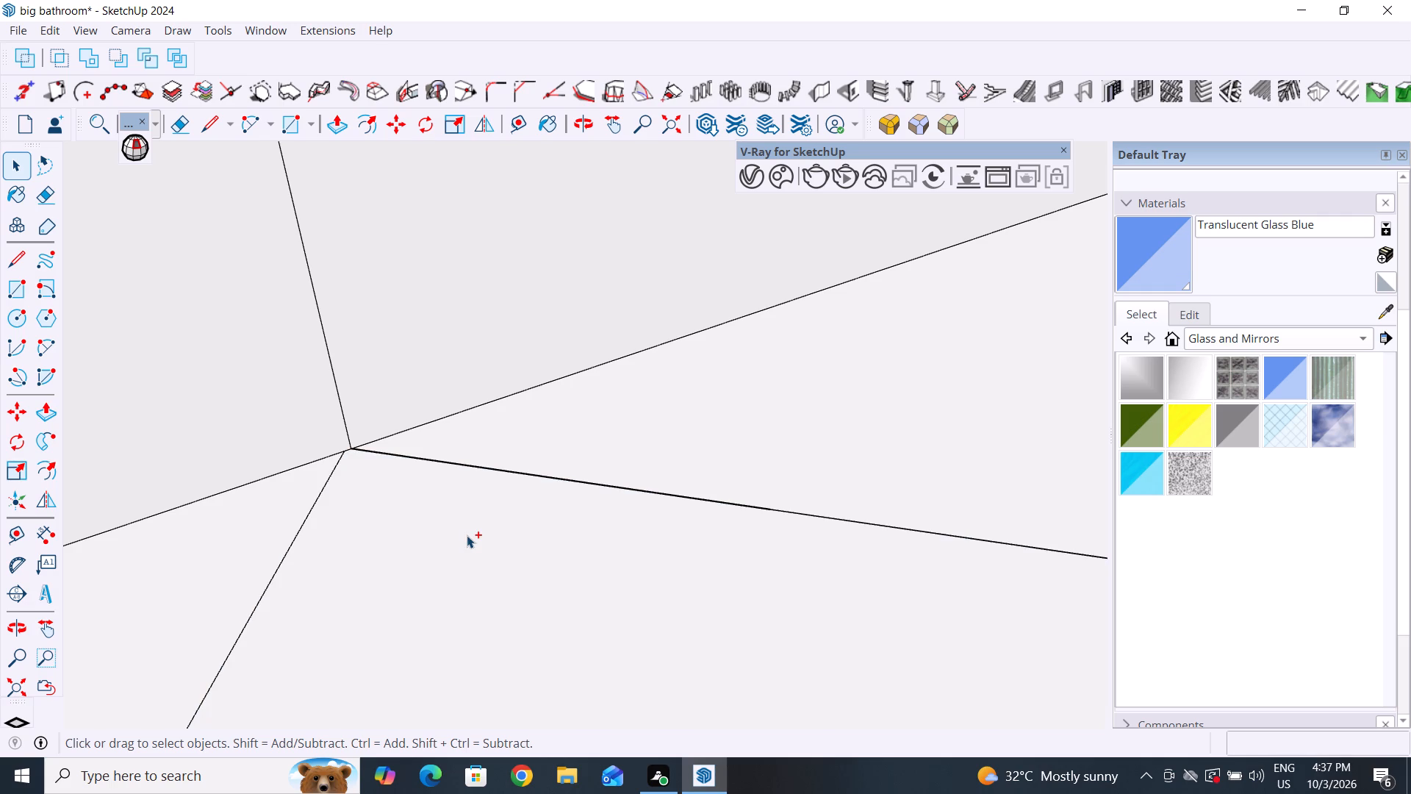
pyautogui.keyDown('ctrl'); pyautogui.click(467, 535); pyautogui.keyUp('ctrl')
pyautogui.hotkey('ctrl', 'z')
# Draw a line about 2.5" long extending the strip's front edge to meet the shower base.
pyautogui.keyDown('ctrl'); pyautogui.scroll(-20, 467, 535); pyautogui.keyUp('ctrl')
pyautogui.keyDown('ctrl'); pyautogui.scroll(-17, 467, 535); pyautogui.keyUp('ctrl')
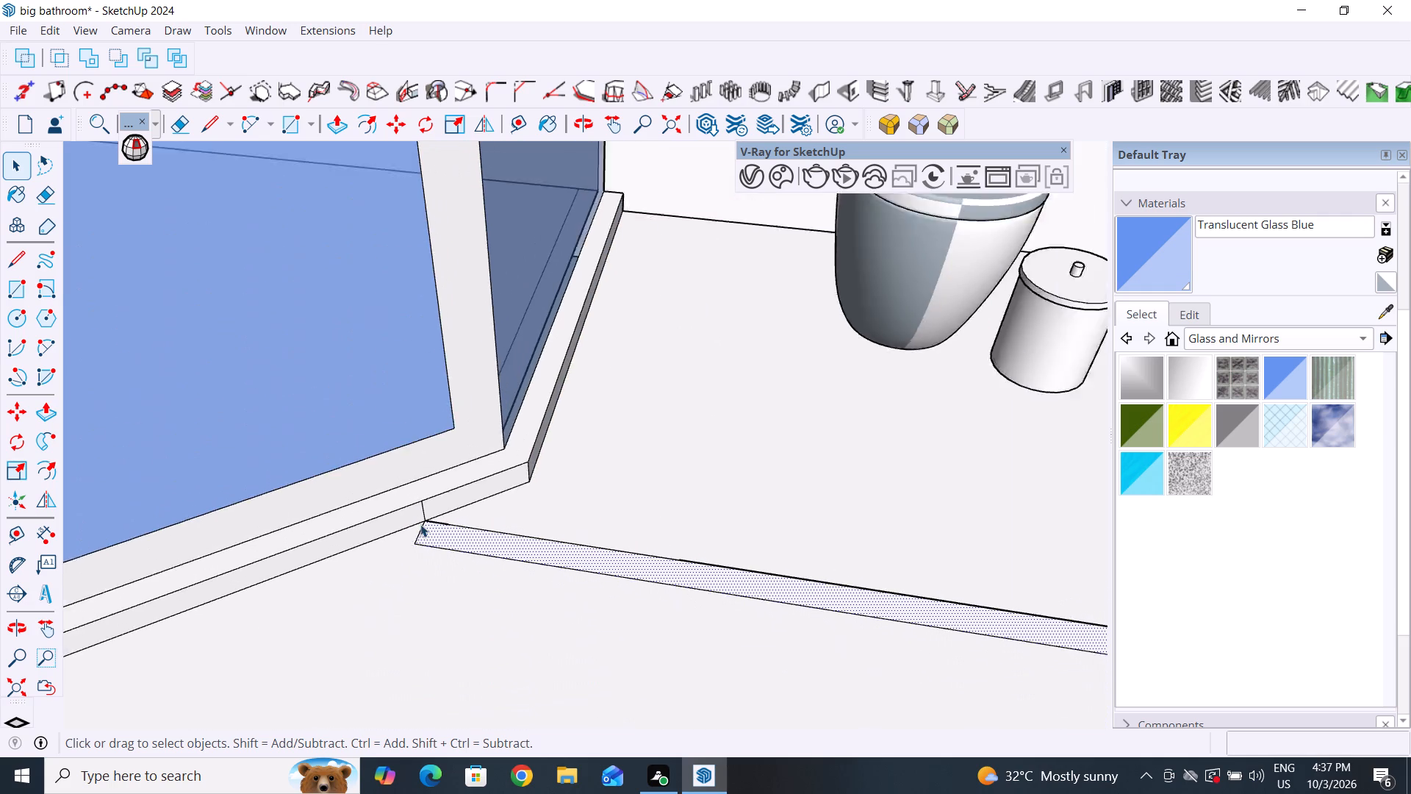
pyautogui.keyDown('ctrl'); pyautogui.scroll(-2, 420, 524); pyautogui.keyUp('ctrl')
pyautogui.moveTo(550, 661); pyautogui.dragTo(800, 683, button='middle')
pyautogui.scroll(-1, 567, 668)
pyautogui.scroll(-7, 686, 607)
pyautogui.moveTo(800, 562); pyautogui.dragTo(732, 552, button='middle')
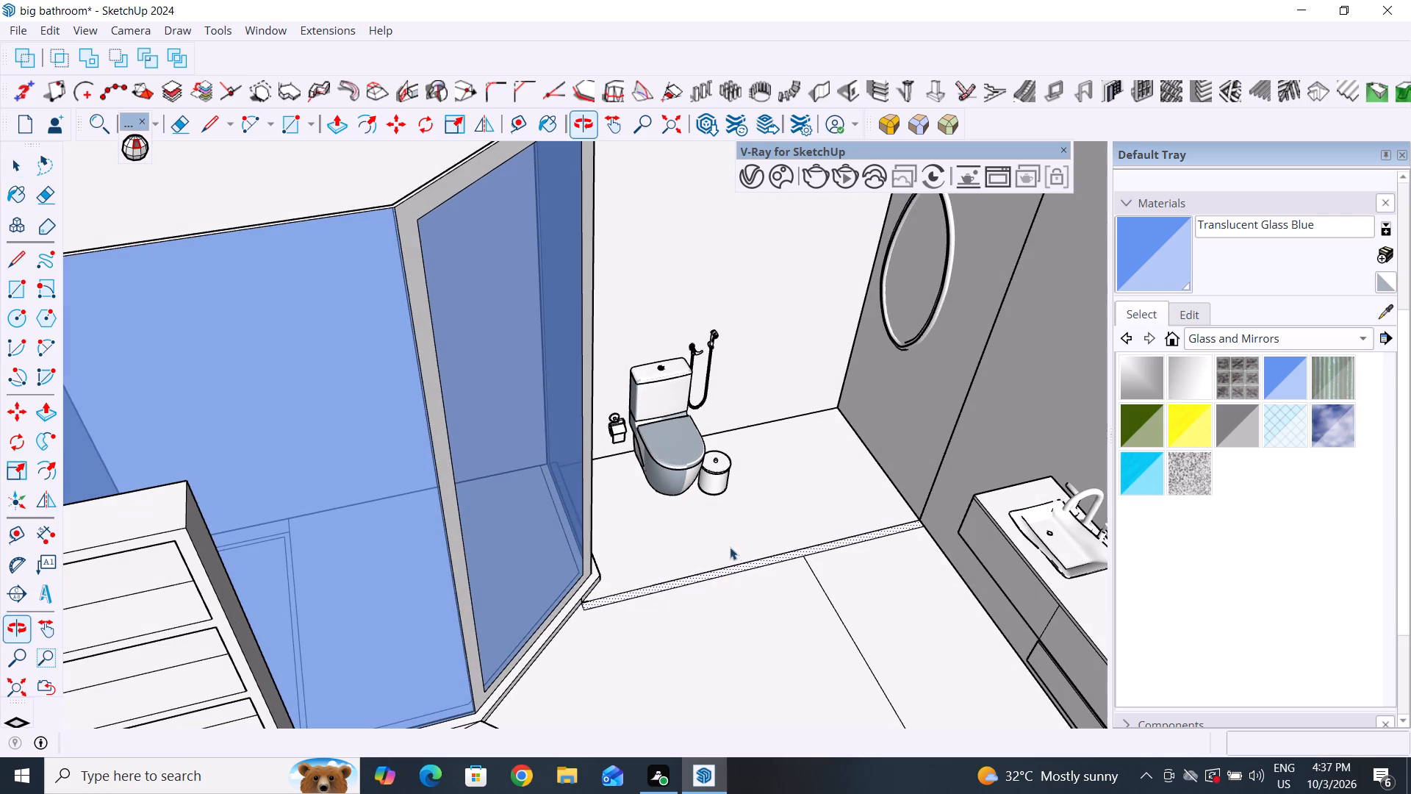
pyautogui.click(212, 126)
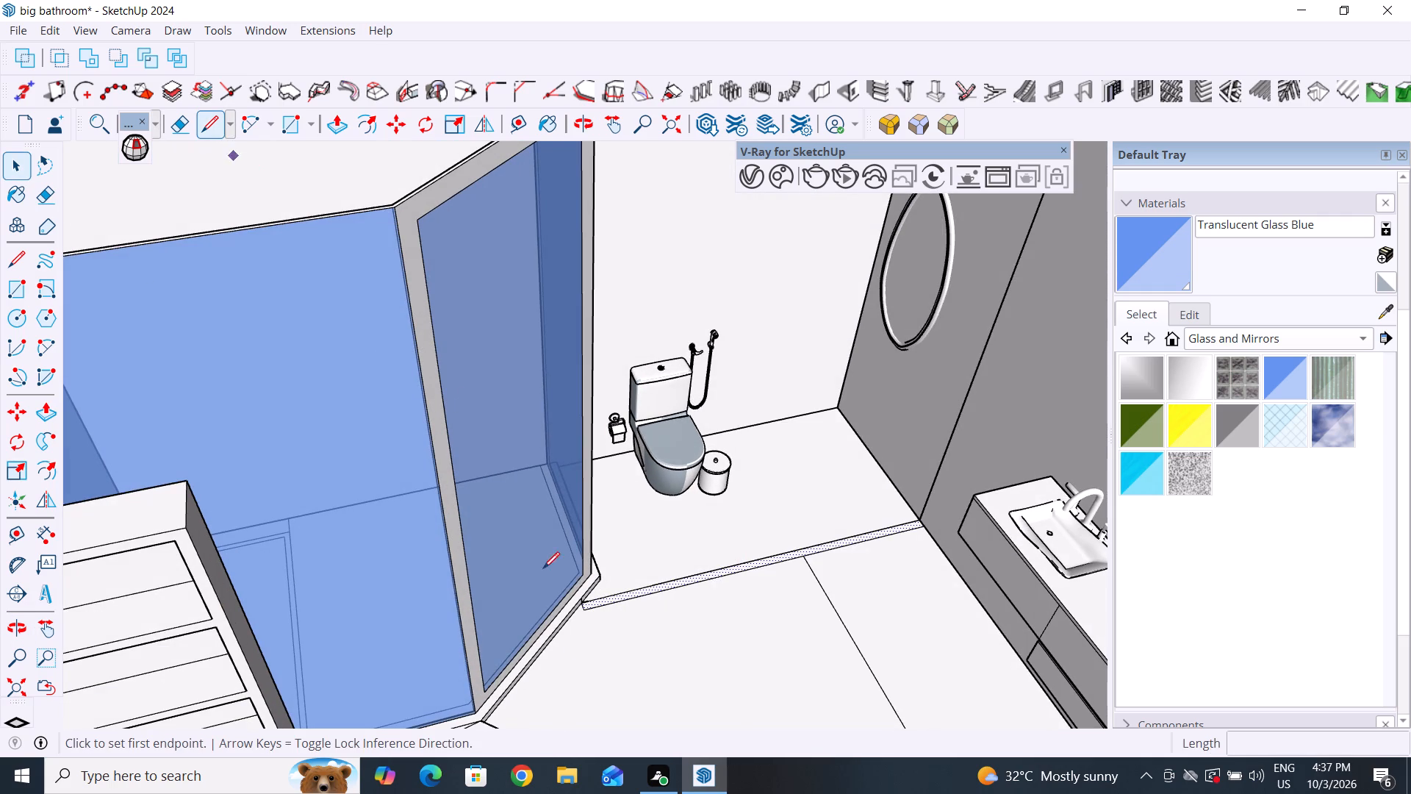
pyautogui.scroll(11, 621, 623)
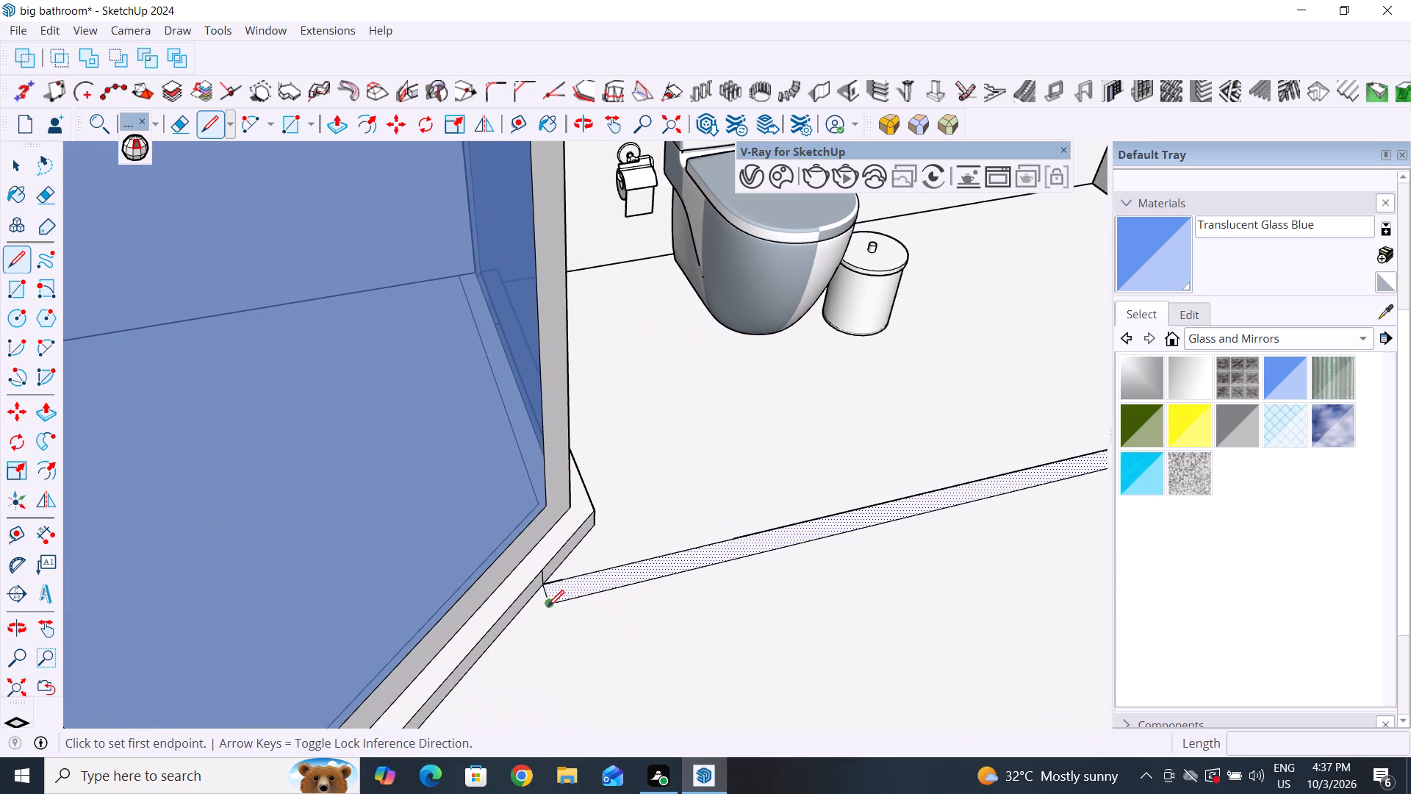
pyautogui.click(547, 607)
pyautogui.click(520, 615)
pyautogui.press('Escape')
# Delete the strip's old short end edge beside the shower base corner.
pyautogui.click(15, 176)
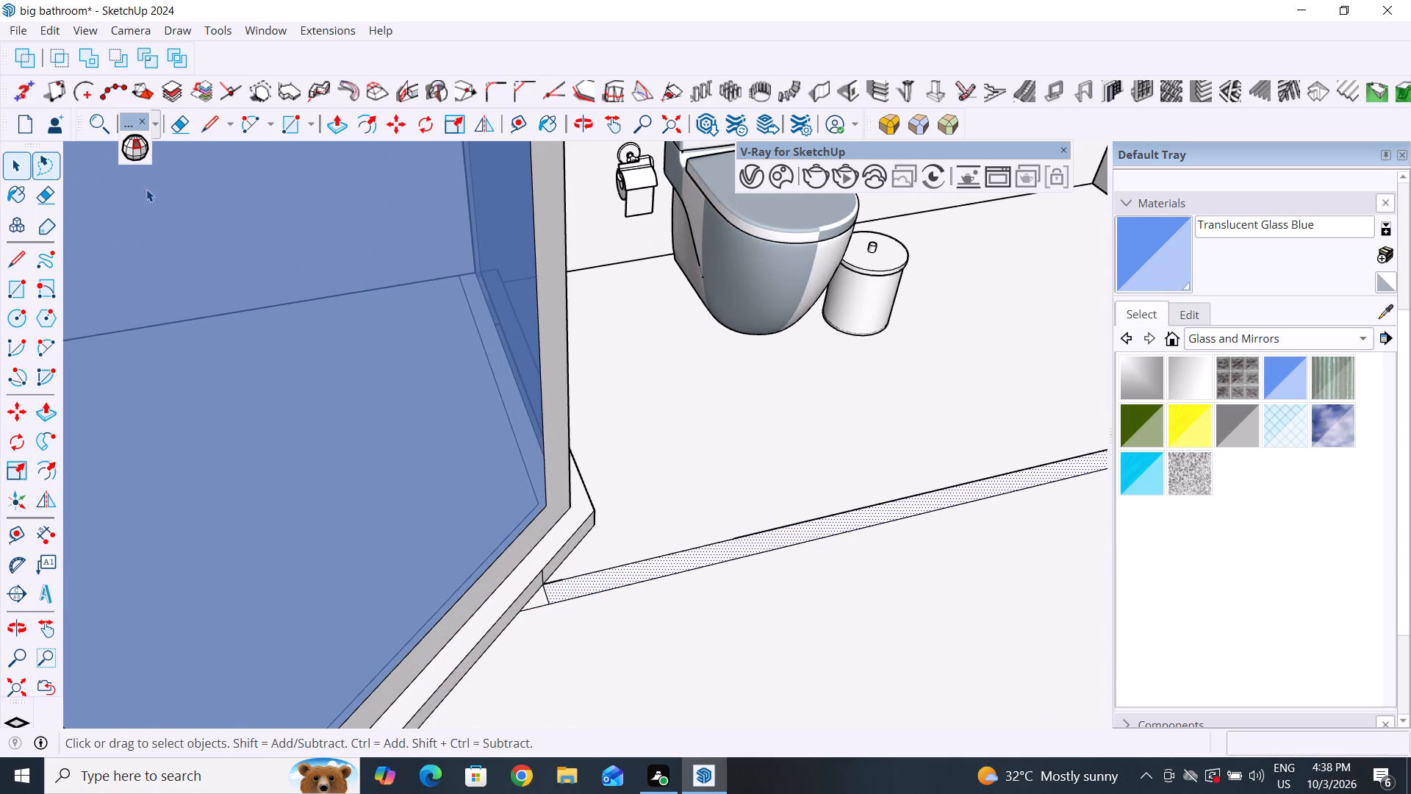
pyautogui.click(546, 593)
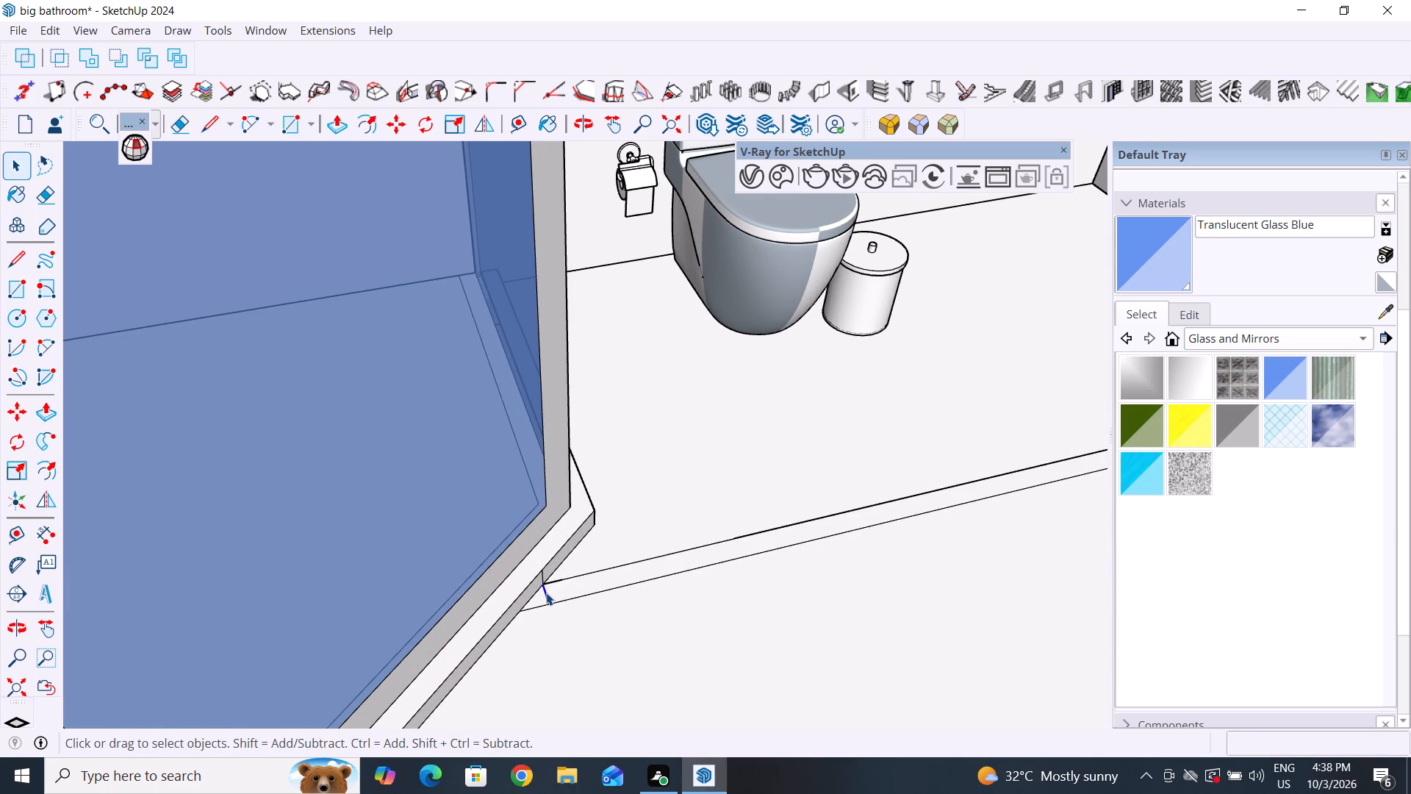
pyautogui.press('Delete')
# Select the thin floor strip along the toilet area's edge and Push/Pull it up 2.0".
pyautogui.click(546, 593)
pyautogui.scroll(-5, 546, 593)
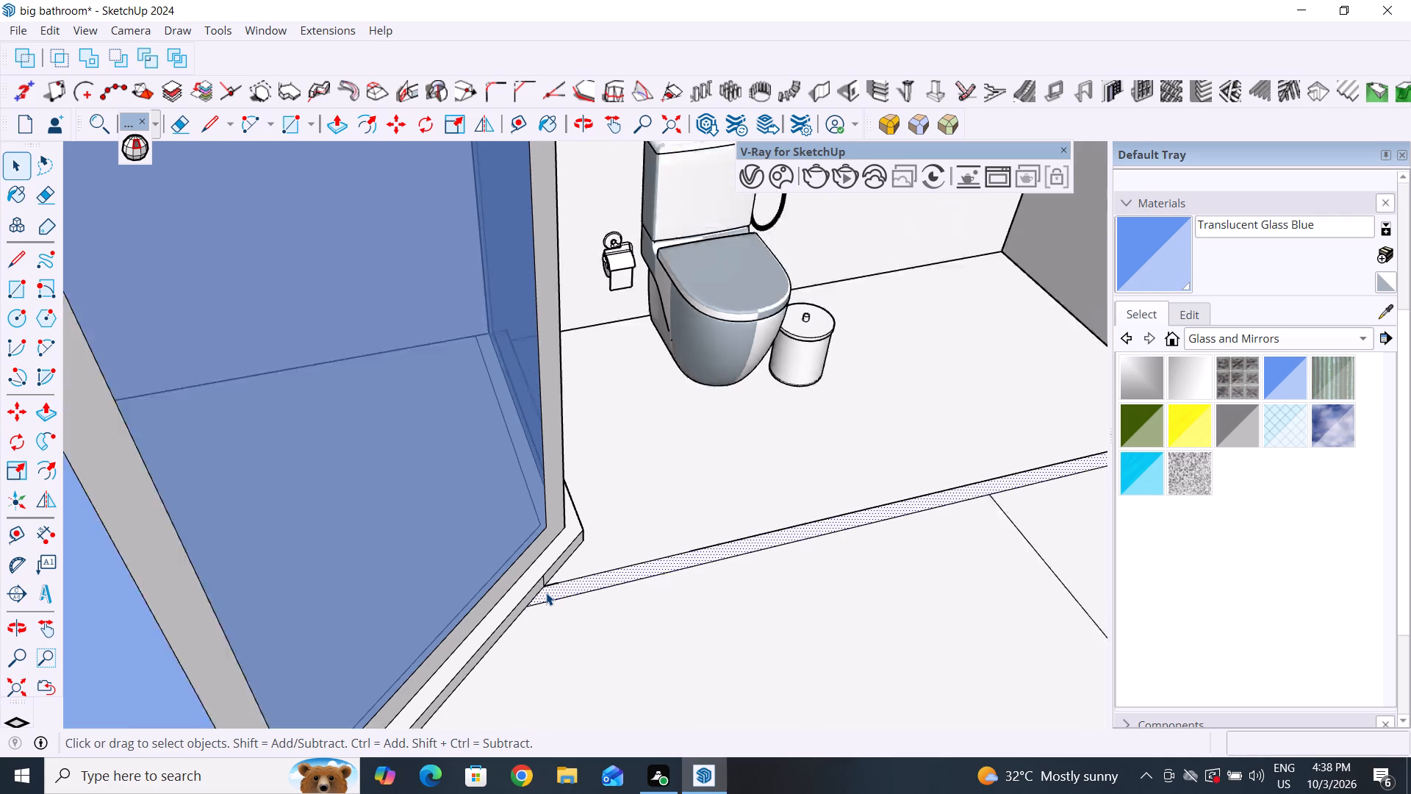
pyautogui.scroll(-16, 546, 593)
pyautogui.click(344, 118)
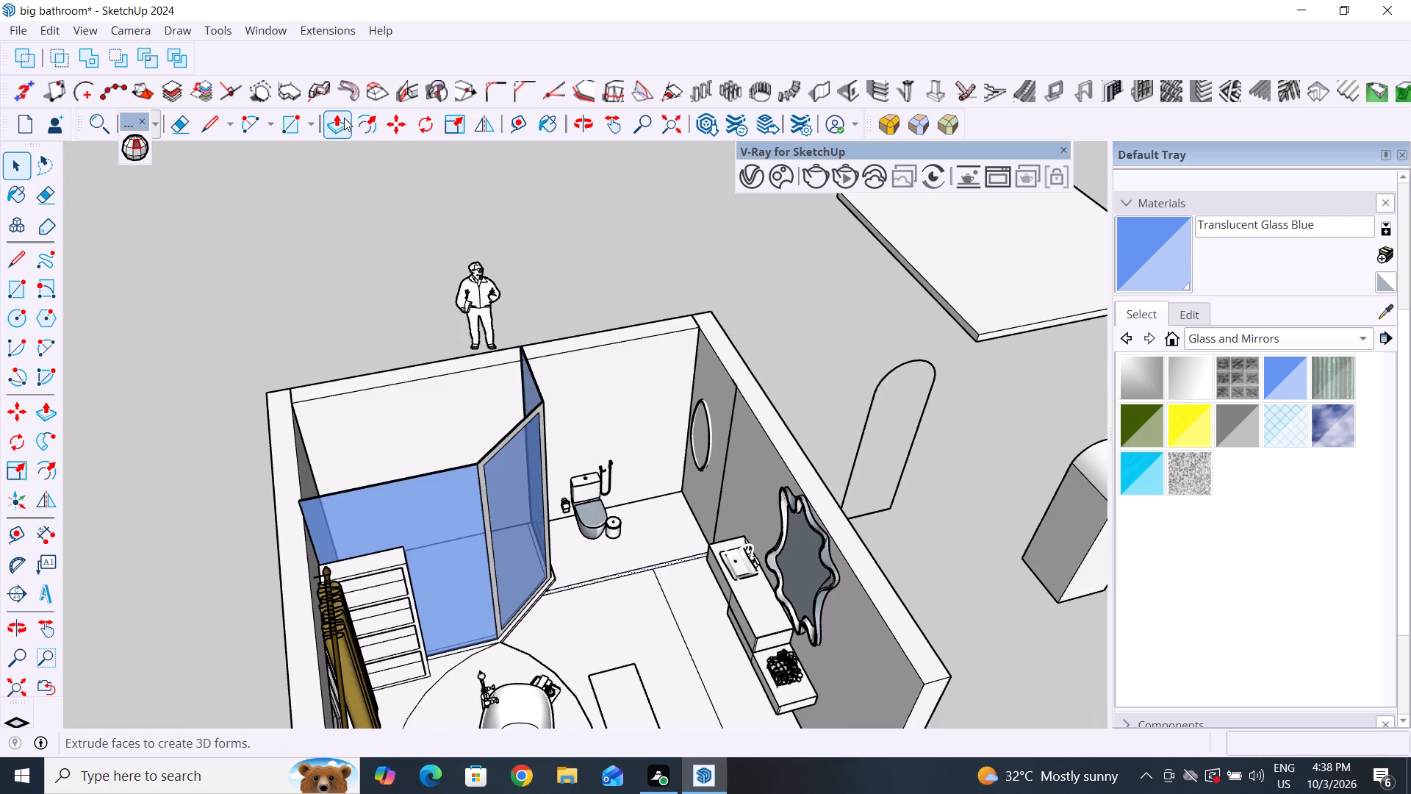
pyautogui.scroll(16, 672, 565)
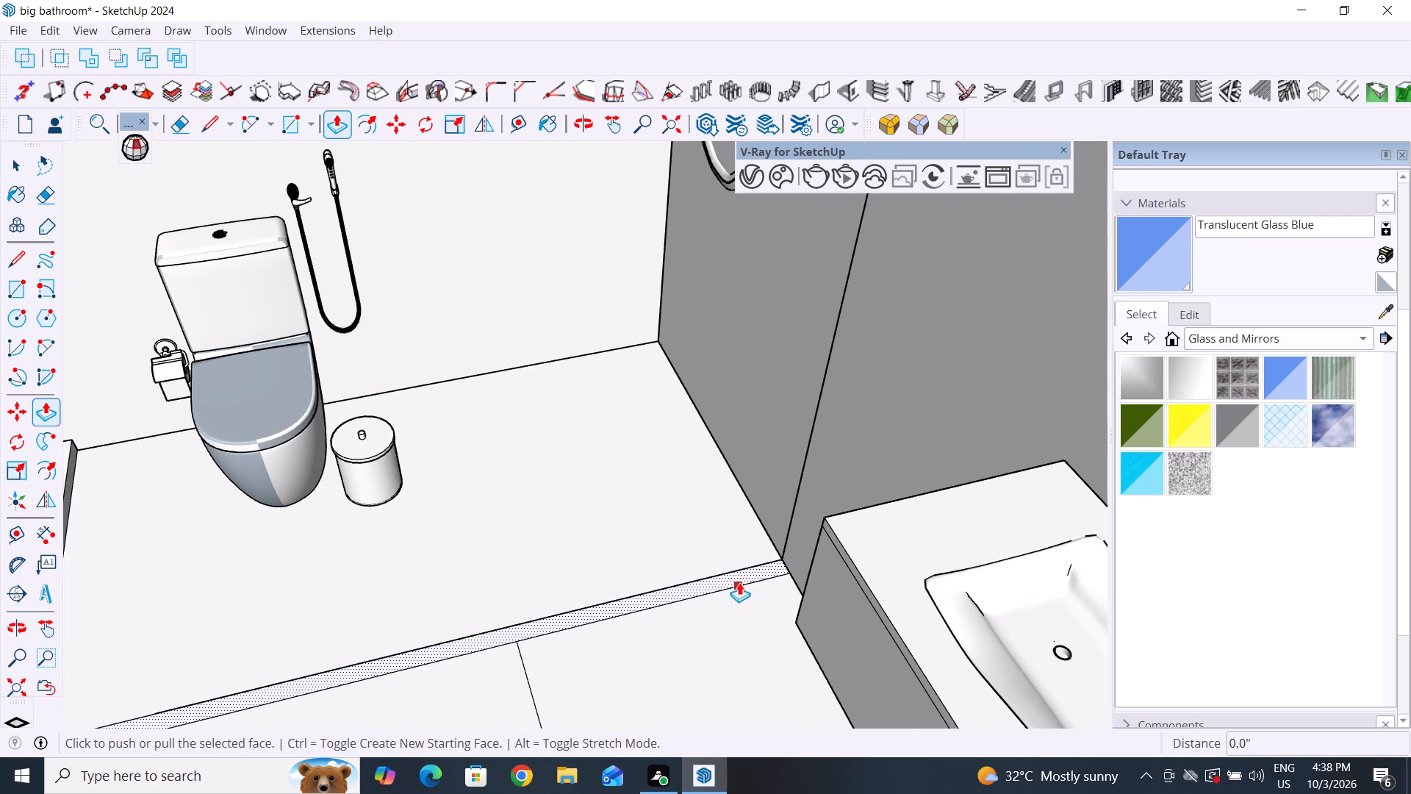
pyautogui.click(741, 579)
pyautogui.scroll(-11, 767, 559)
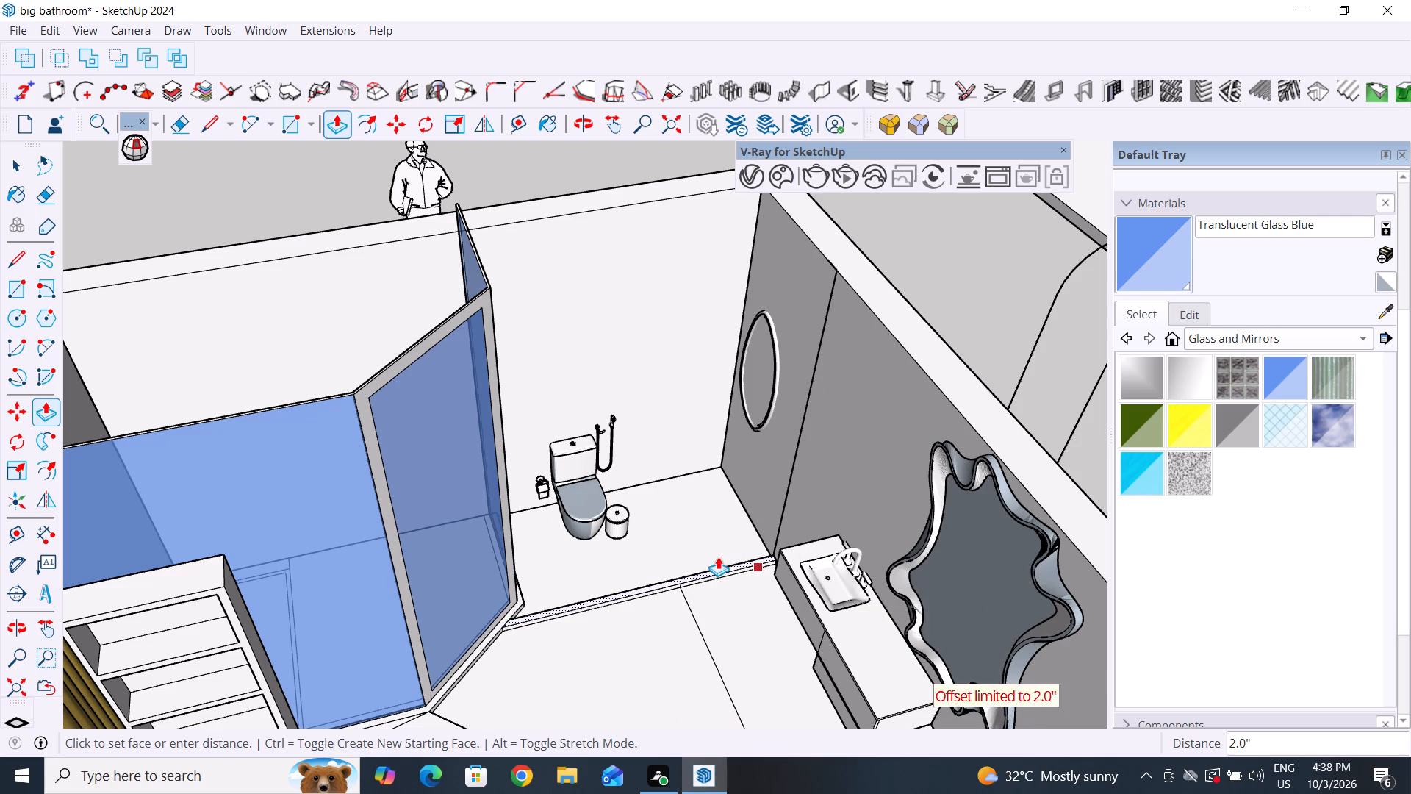
pyautogui.moveTo(718, 557); pyautogui.dragTo(859, 485, button='middle')
pyautogui.scroll(8, 805, 527)
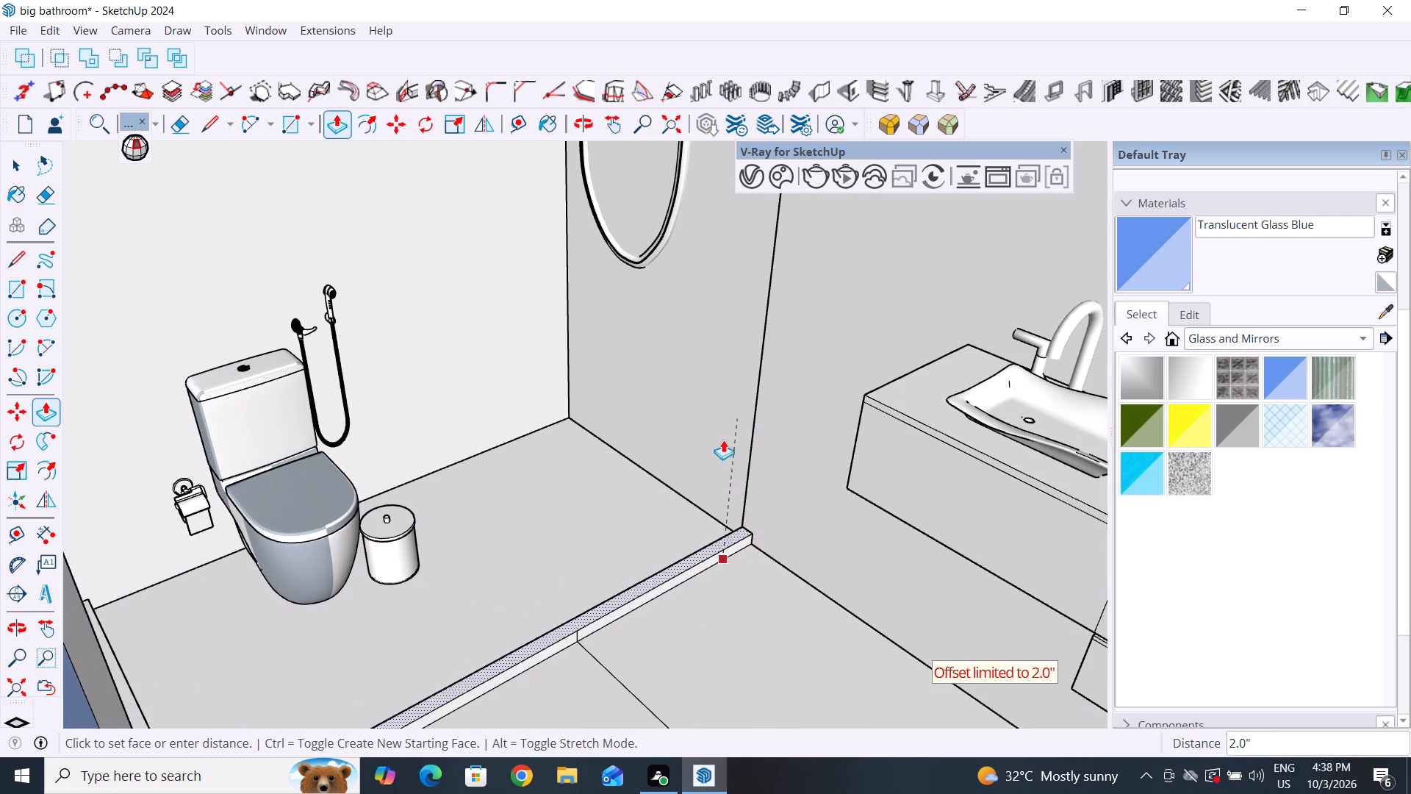
pyautogui.press('Escape')
pyautogui.scroll(6, 722, 537)
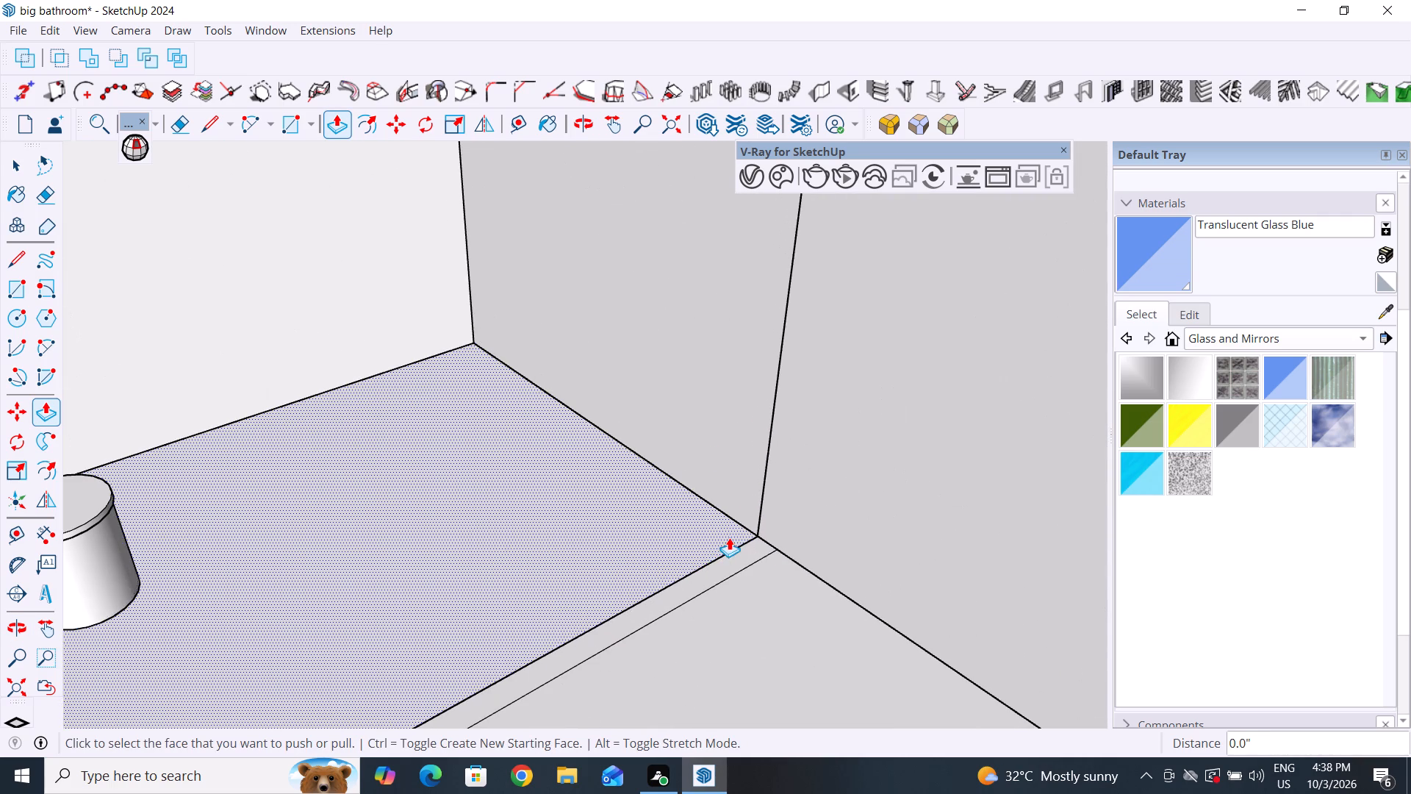
pyautogui.click(758, 543)
pyautogui.scroll(-6, 747, 419)
pyautogui.scroll(-6, 567, 562)
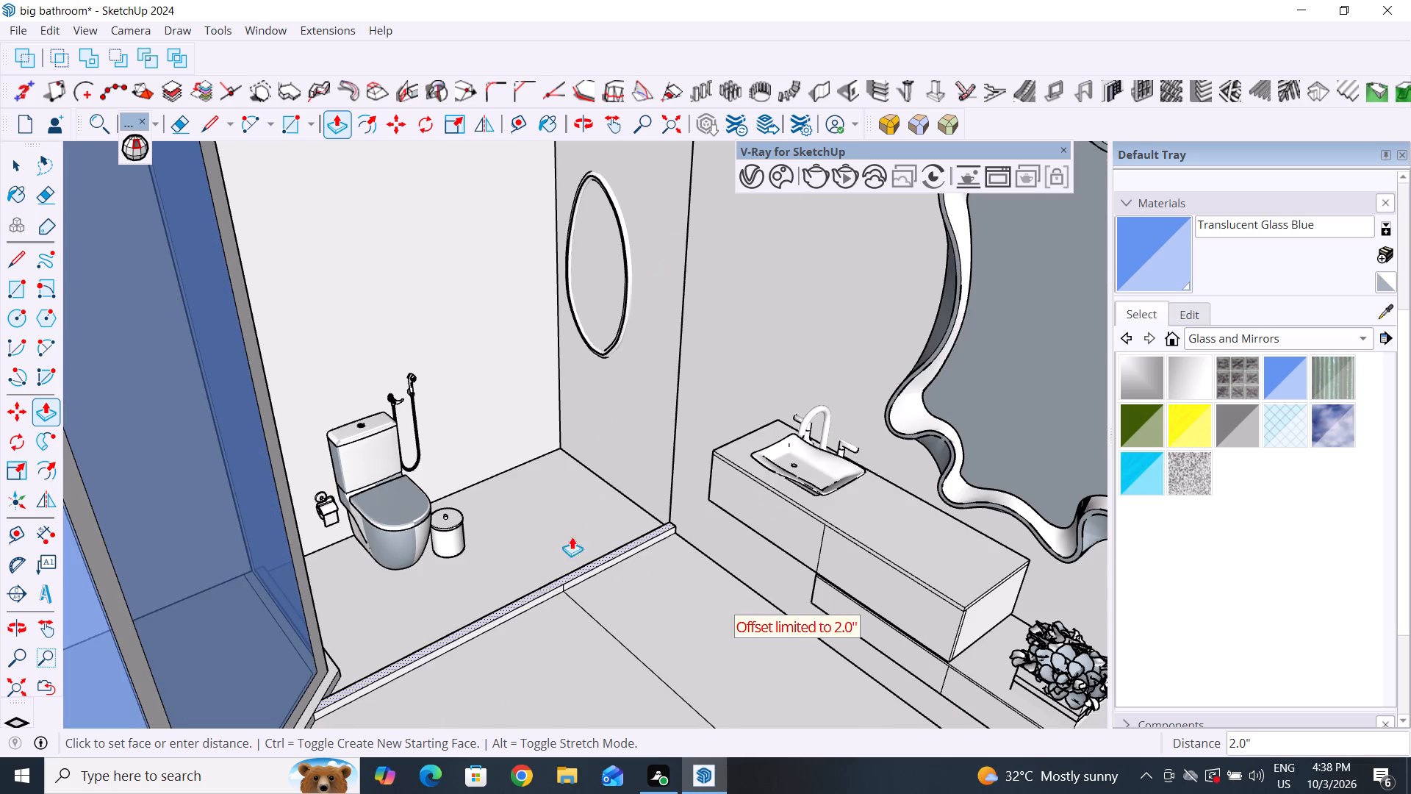
pyautogui.click(679, 319)
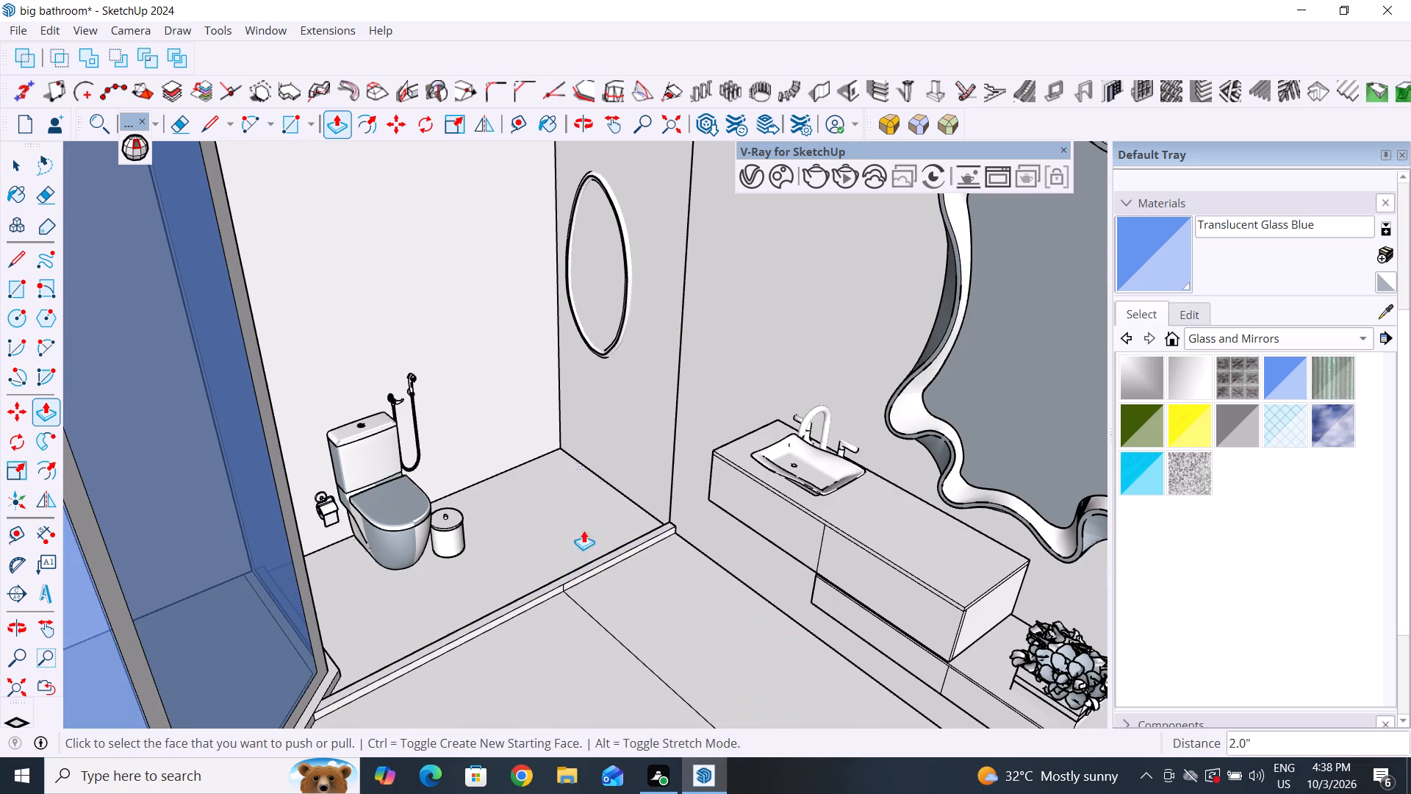
# Push/Pull the raised strip's top face up 112.0" to the top of the room walls, forming a partition.
pyautogui.scroll(8, 577, 558)
pyautogui.moveTo(634, 545); pyautogui.dragTo(741, 363)
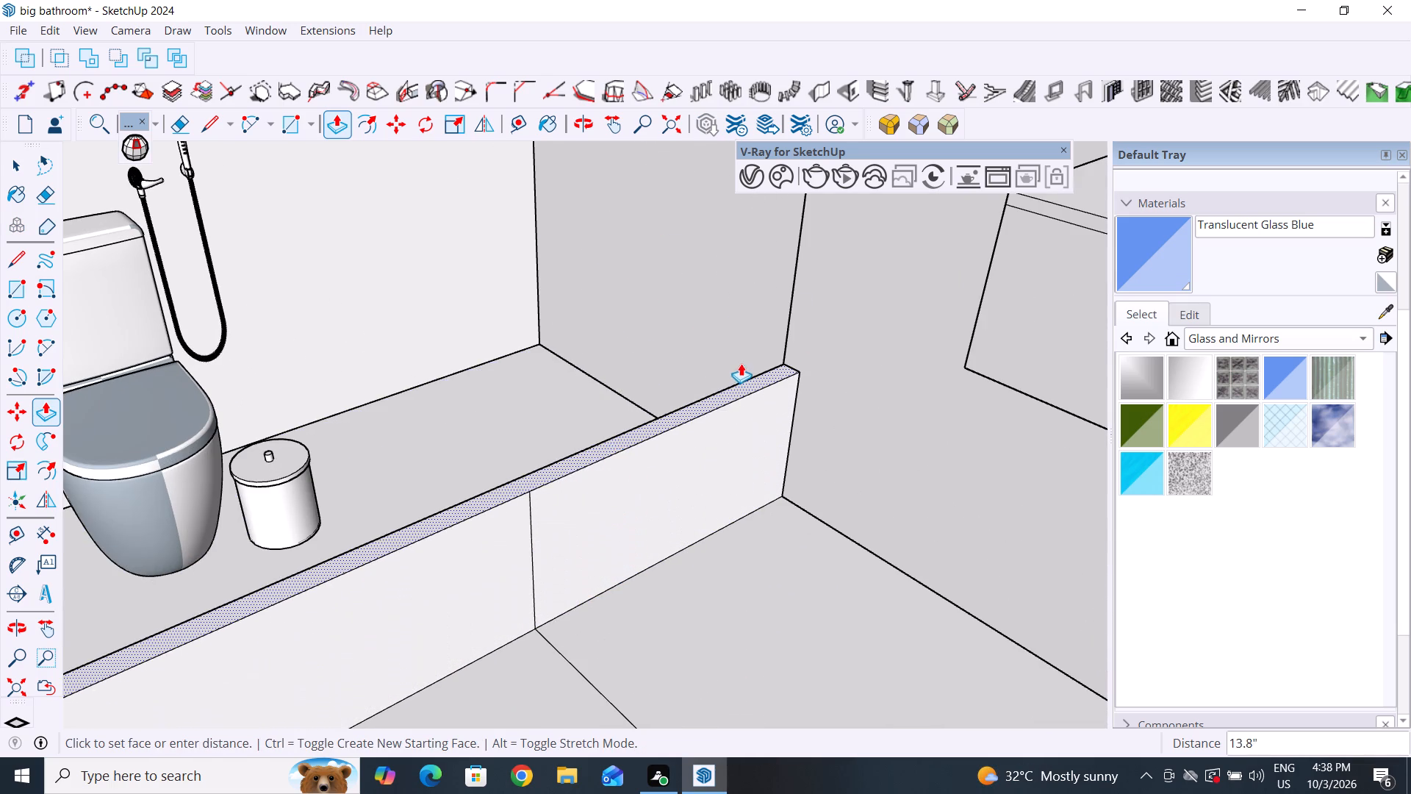
pyautogui.moveTo(741, 363); pyautogui.dragTo(742, 360)
pyautogui.scroll(-20, 742, 360)
pyautogui.scroll(-2, 742, 360)
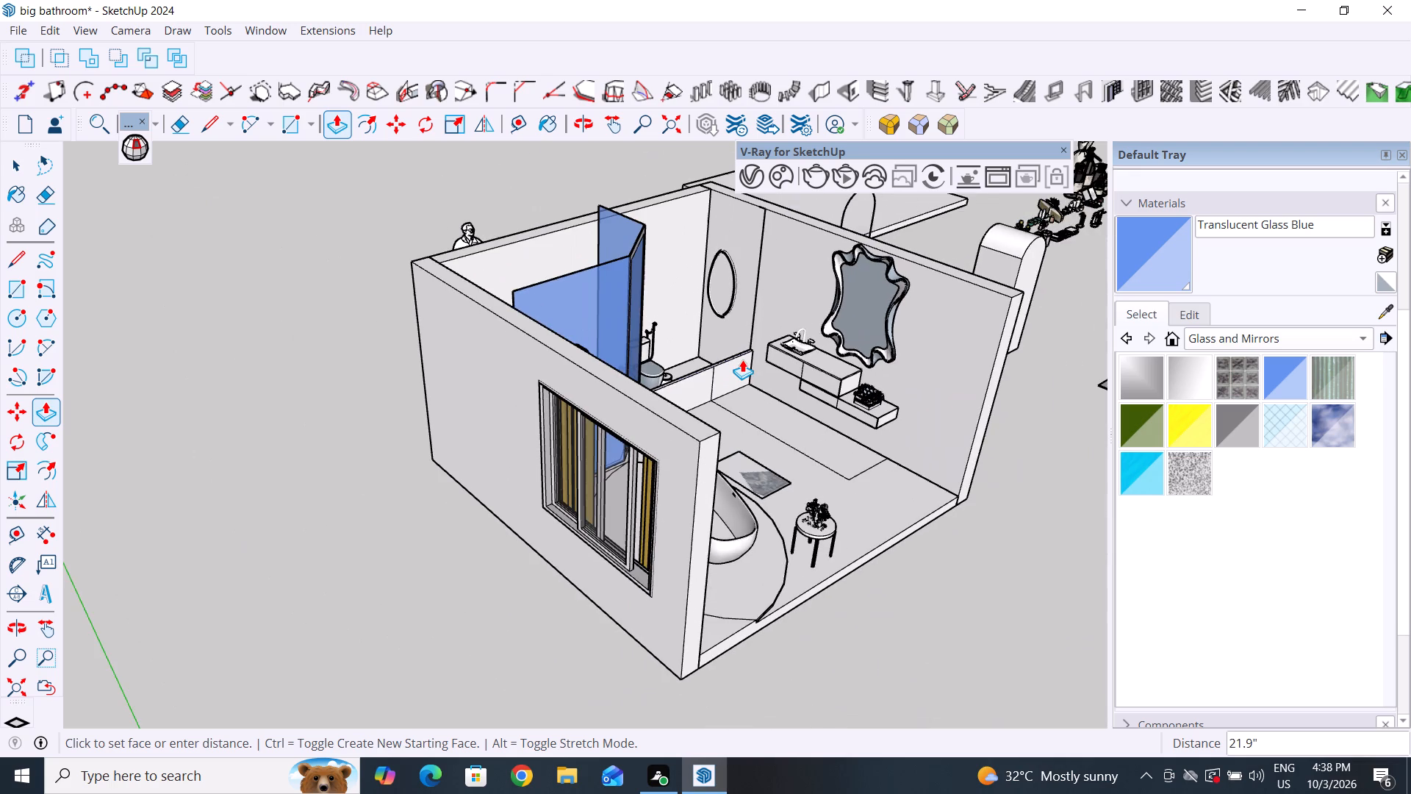
pyautogui.moveTo(742, 360); pyautogui.dragTo(789, 208)
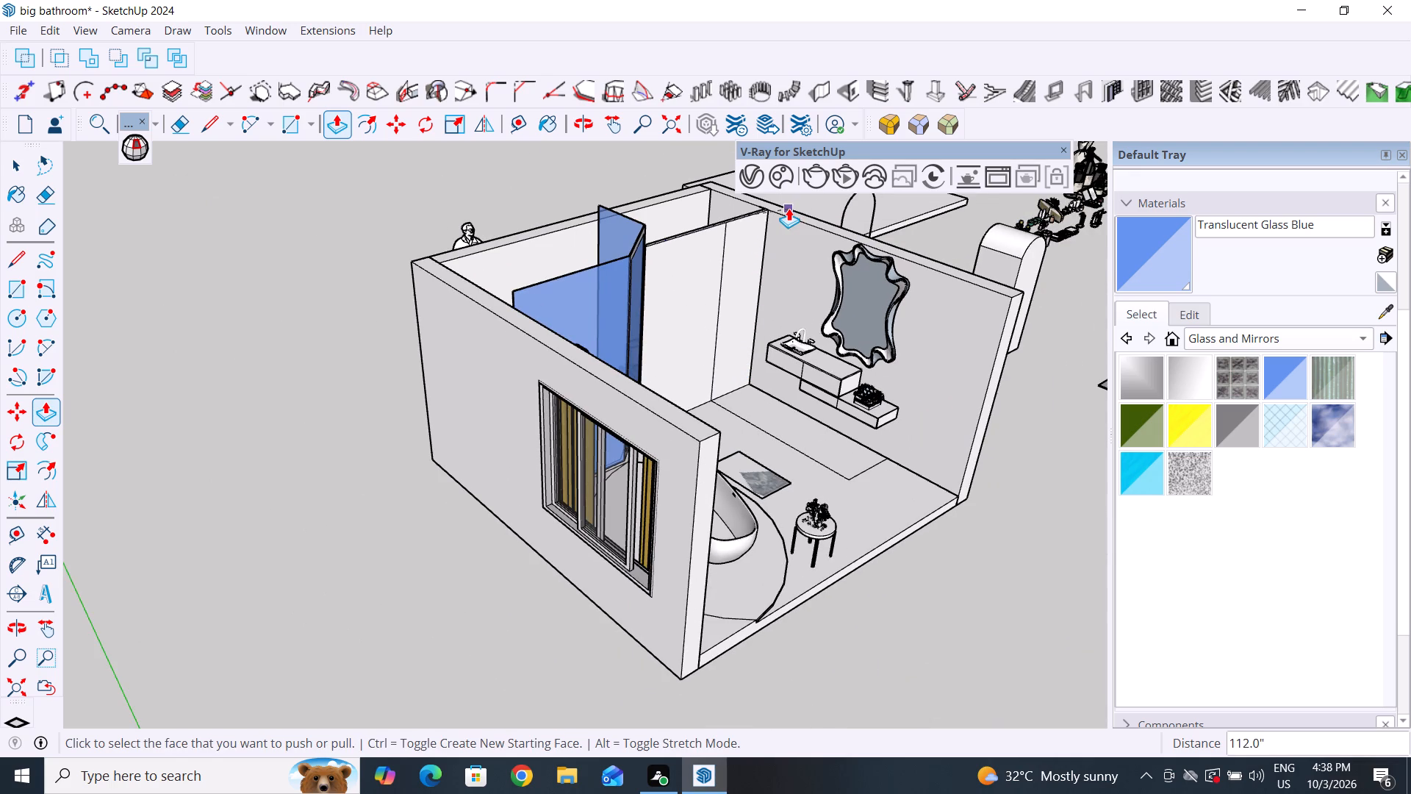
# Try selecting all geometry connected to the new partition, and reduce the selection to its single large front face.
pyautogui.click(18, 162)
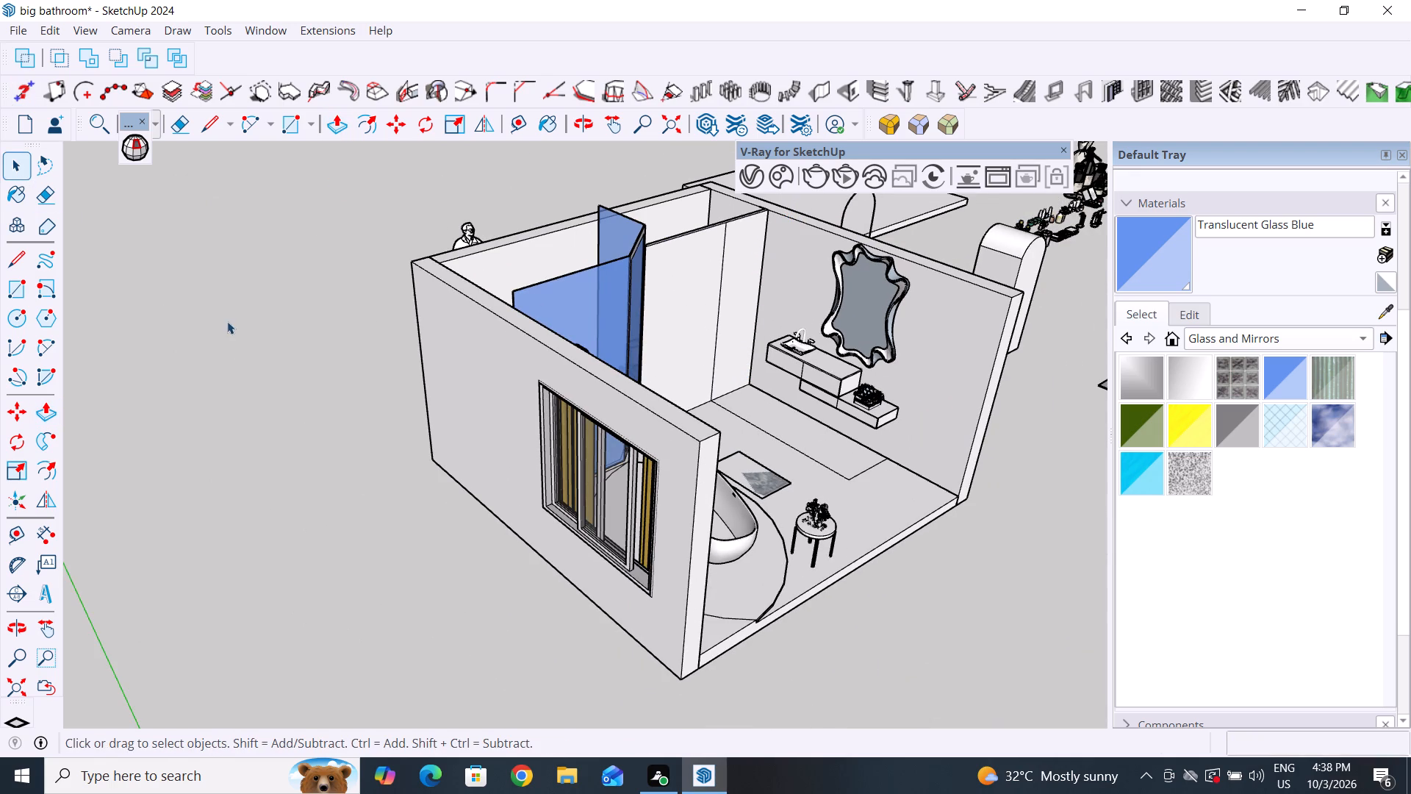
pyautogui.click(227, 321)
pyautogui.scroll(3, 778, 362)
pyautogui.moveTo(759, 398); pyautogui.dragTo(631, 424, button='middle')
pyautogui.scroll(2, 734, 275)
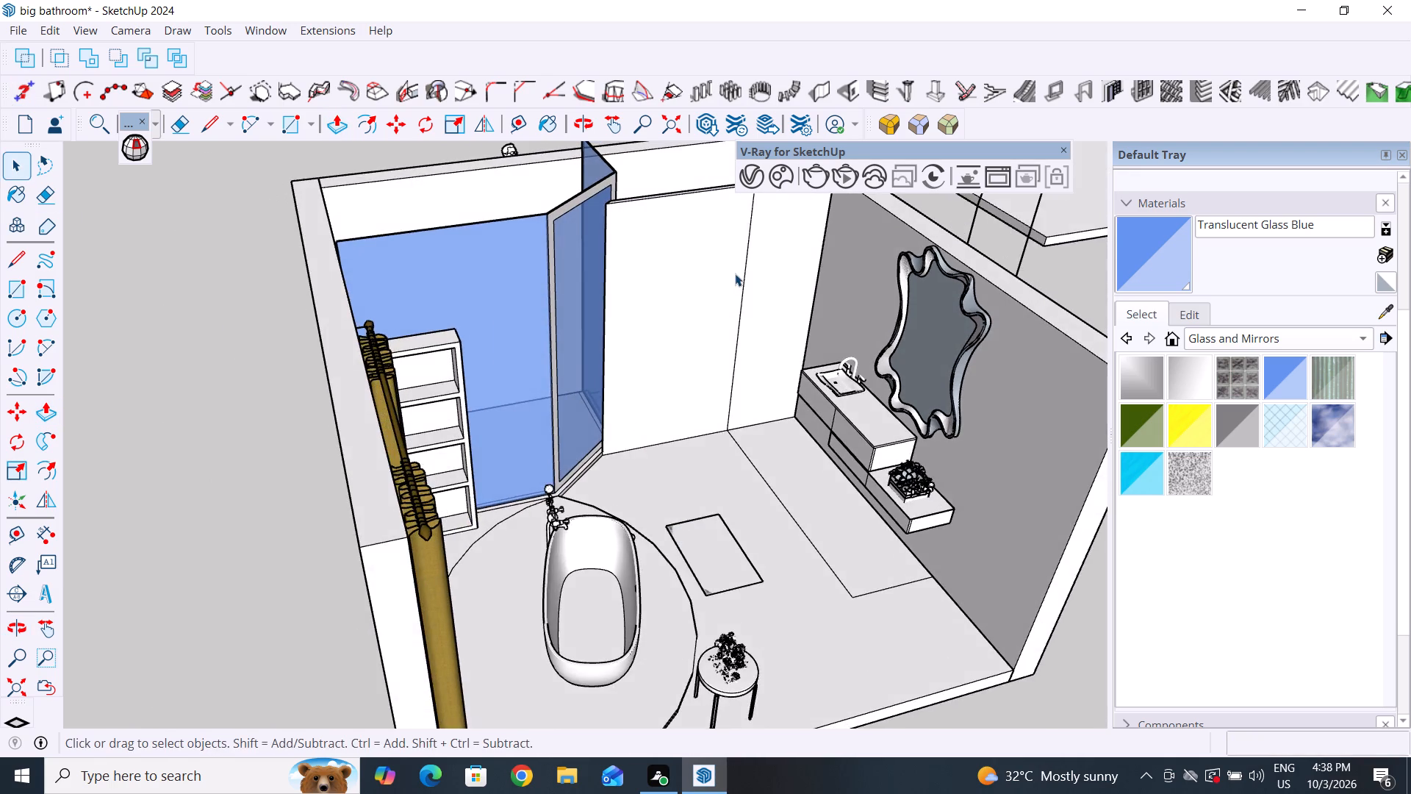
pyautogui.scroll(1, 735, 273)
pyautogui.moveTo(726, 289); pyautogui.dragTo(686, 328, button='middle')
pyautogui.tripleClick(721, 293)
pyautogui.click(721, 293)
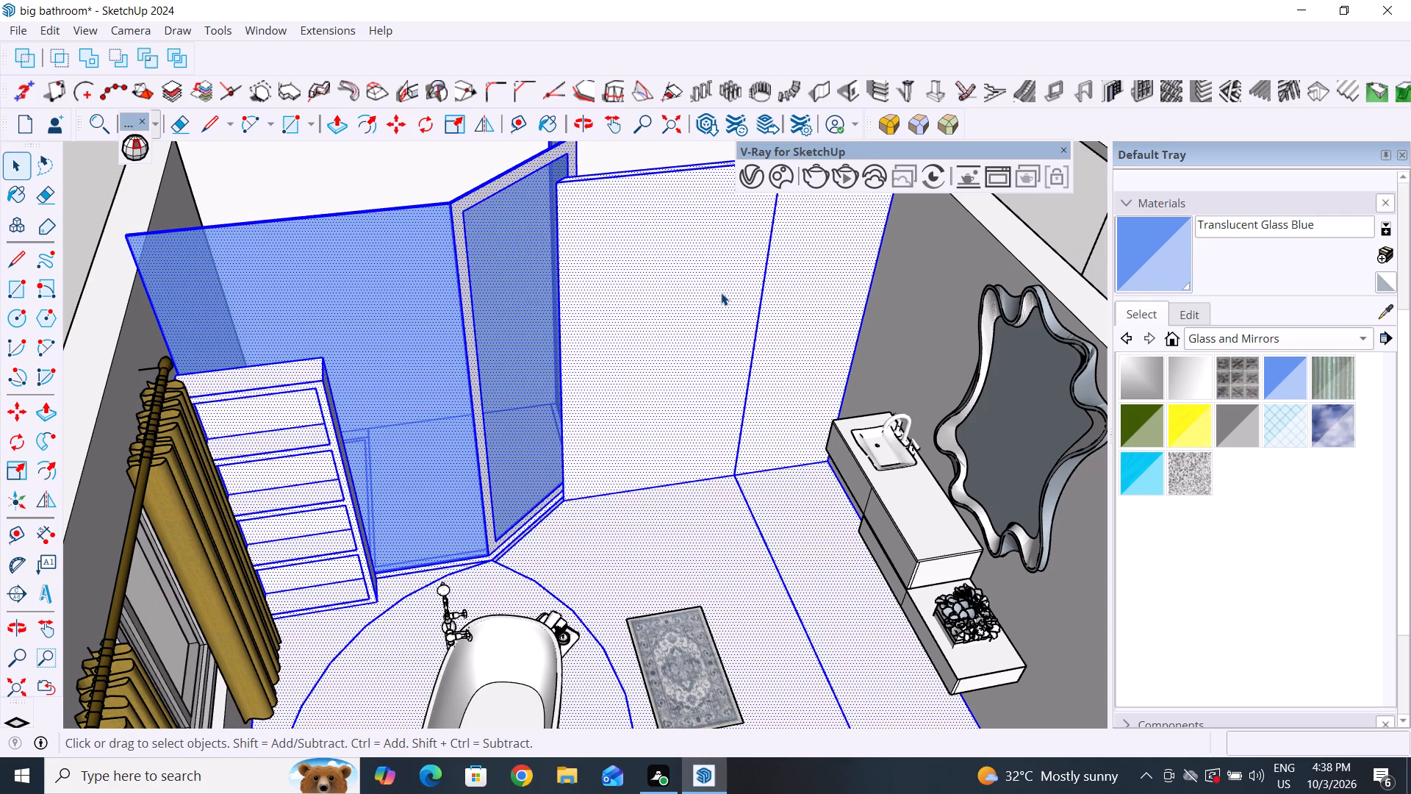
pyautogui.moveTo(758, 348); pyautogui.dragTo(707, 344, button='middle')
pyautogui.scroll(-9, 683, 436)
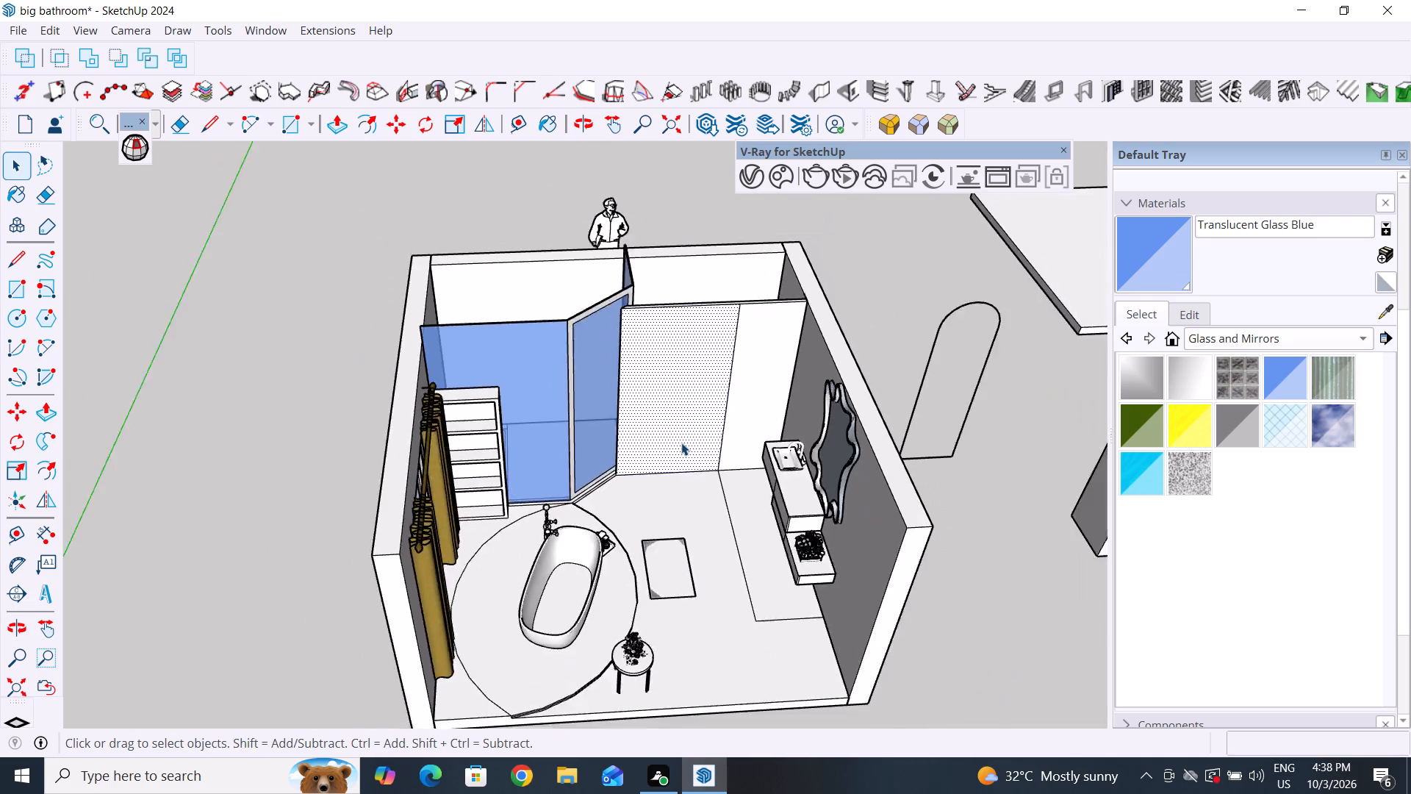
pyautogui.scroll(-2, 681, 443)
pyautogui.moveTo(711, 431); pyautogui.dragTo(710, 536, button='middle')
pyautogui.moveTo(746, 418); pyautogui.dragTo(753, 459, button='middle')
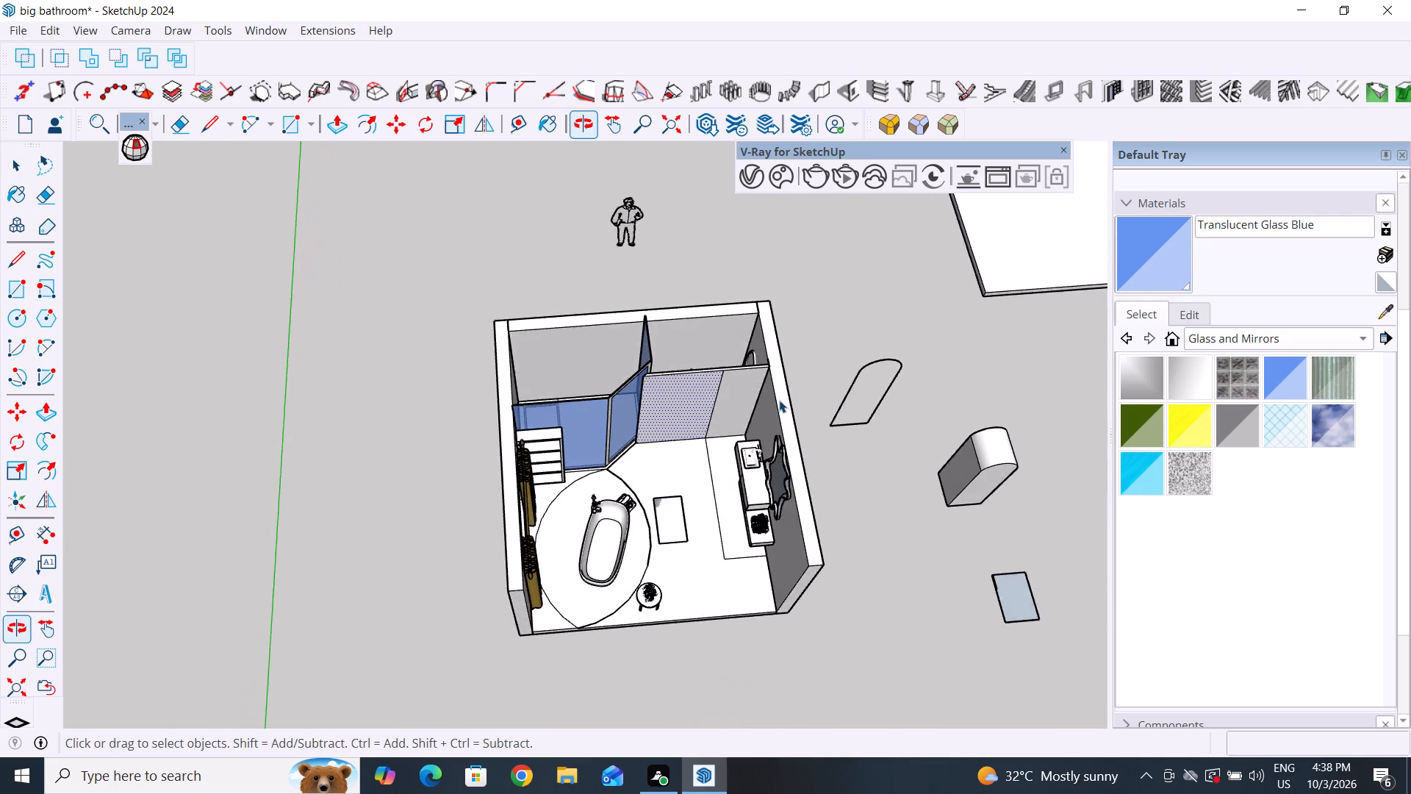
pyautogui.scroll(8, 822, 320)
# Select the partition's front, top and rear faces together, including the small rear piece beside the shower base.
pyautogui.click(608, 465)
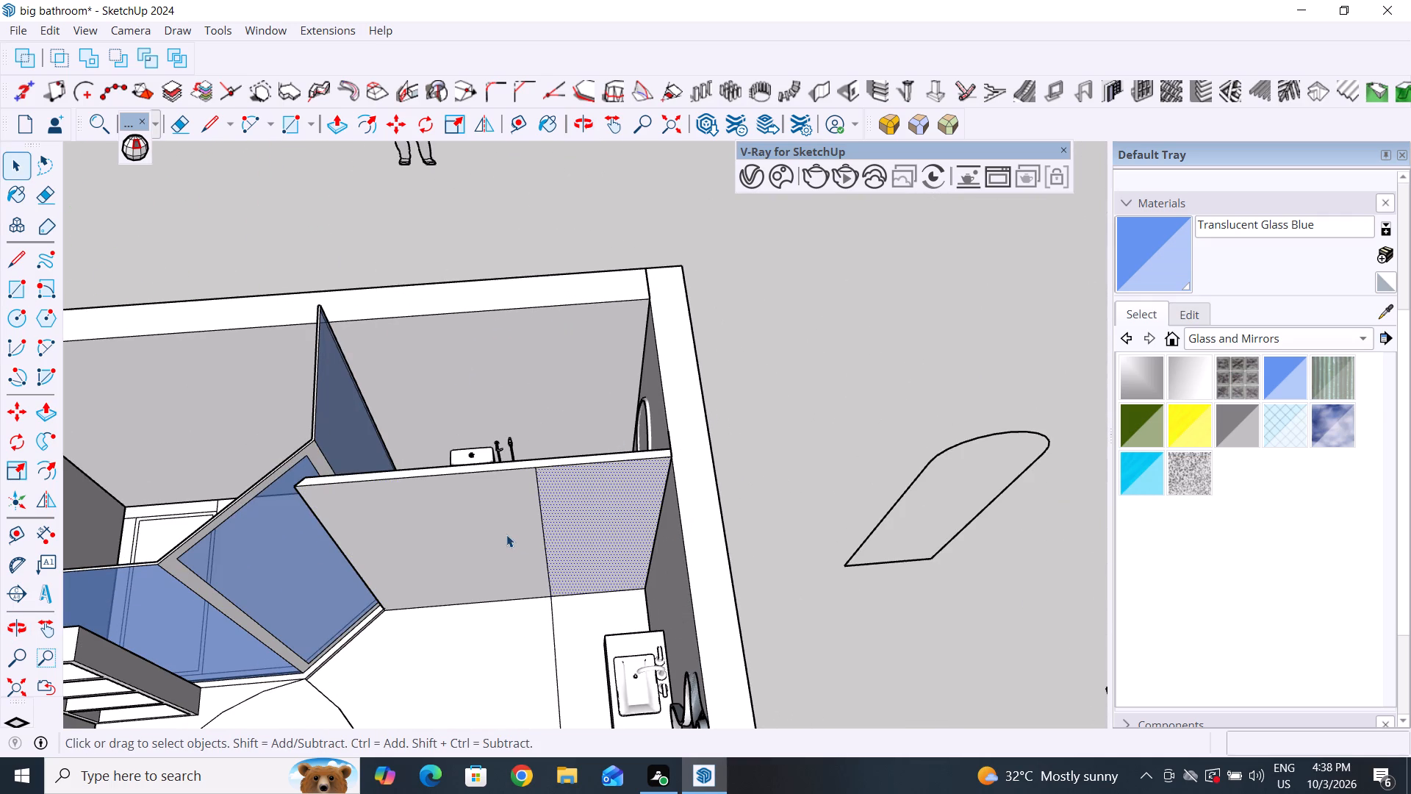
pyautogui.click(506, 534)
pyautogui.keyDown('ctrl'); pyautogui.doubleClick(593, 521); pyautogui.keyUp('ctrl')
pyautogui.scroll(5, 550, 477)
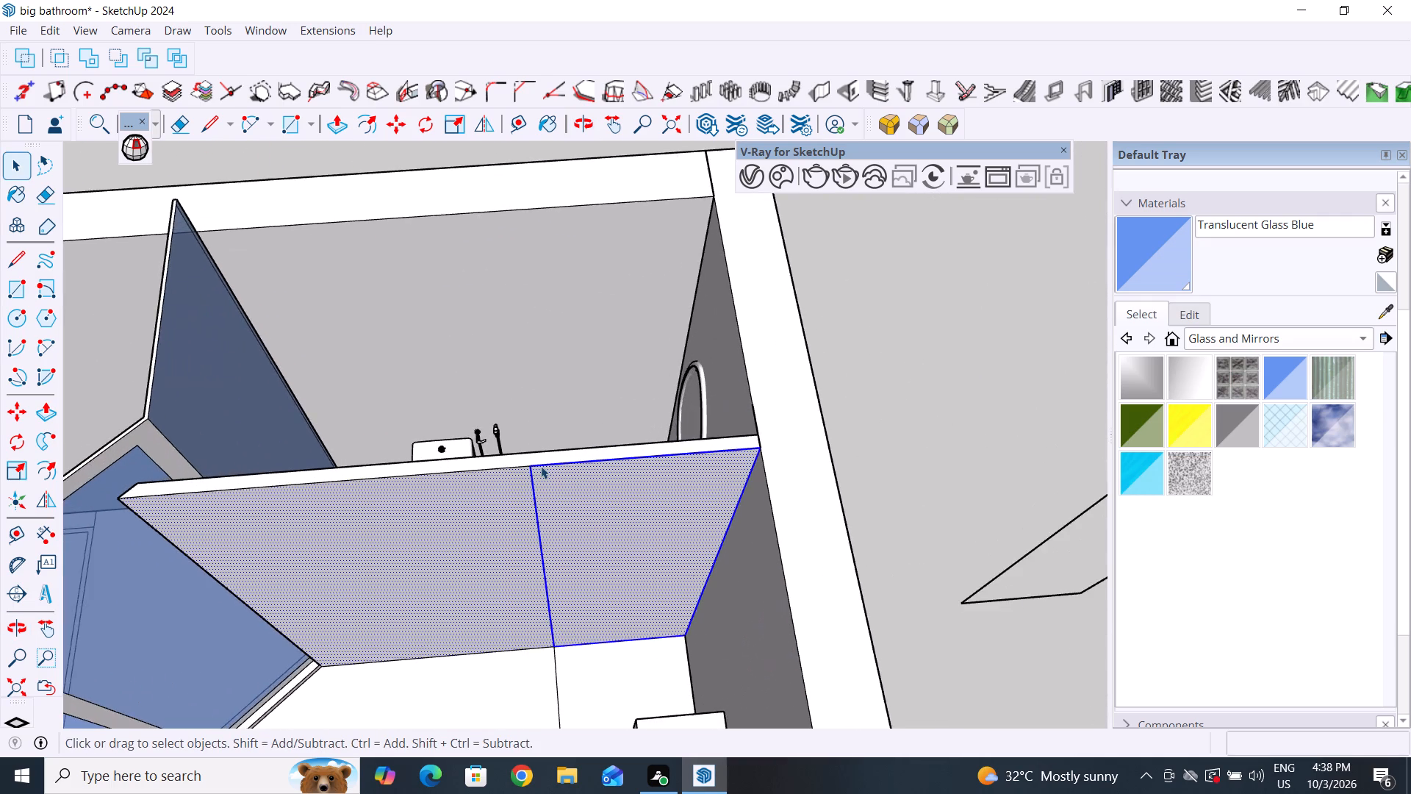
pyautogui.moveTo(598, 497); pyautogui.dragTo(575, 561, button='middle')
pyautogui.keyDown('ctrl'); pyautogui.click(501, 541); pyautogui.keyUp('ctrl')
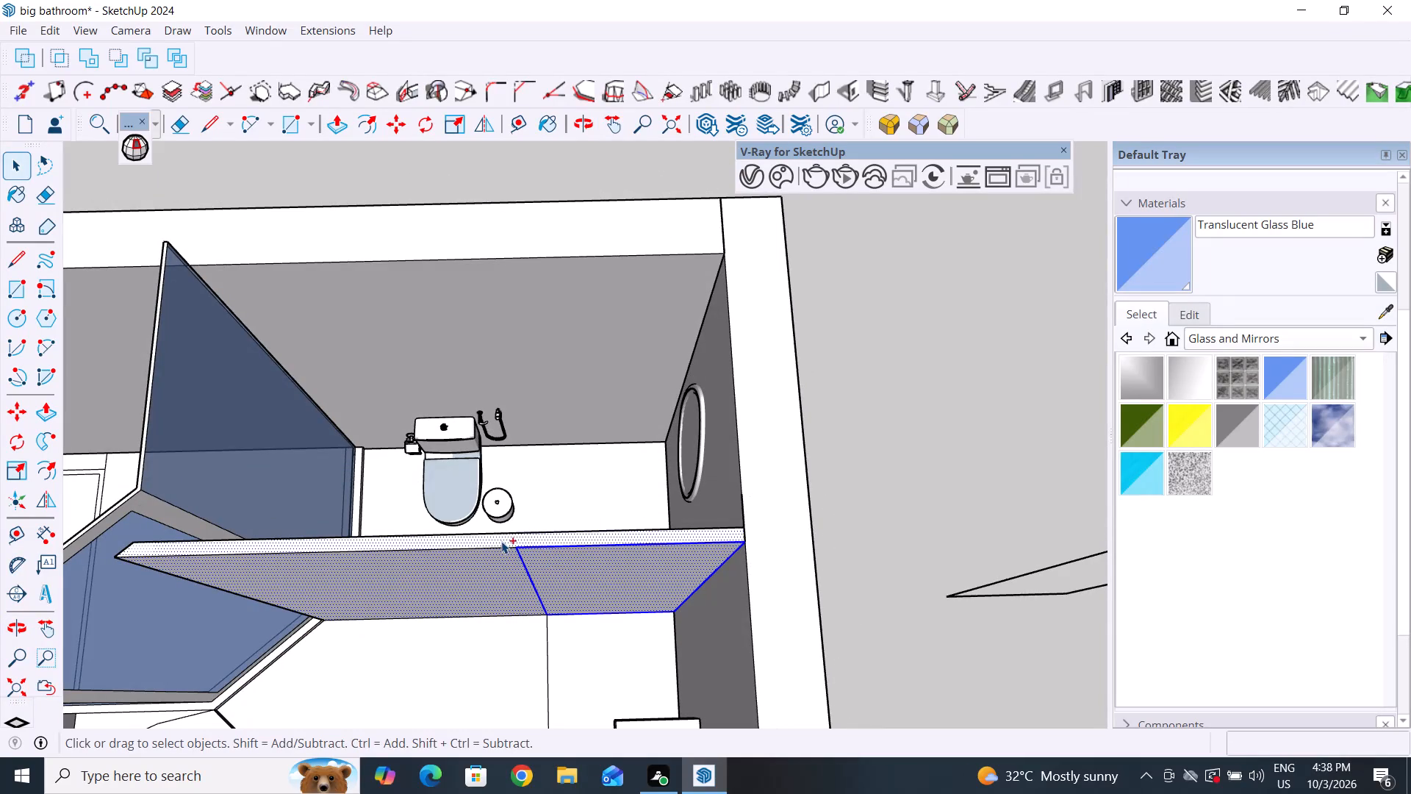
pyautogui.moveTo(605, 582); pyautogui.dragTo(594, 723, button='middle')
pyautogui.keyDown('ctrl'); pyautogui.click(595, 666); pyautogui.keyUp('ctrl')
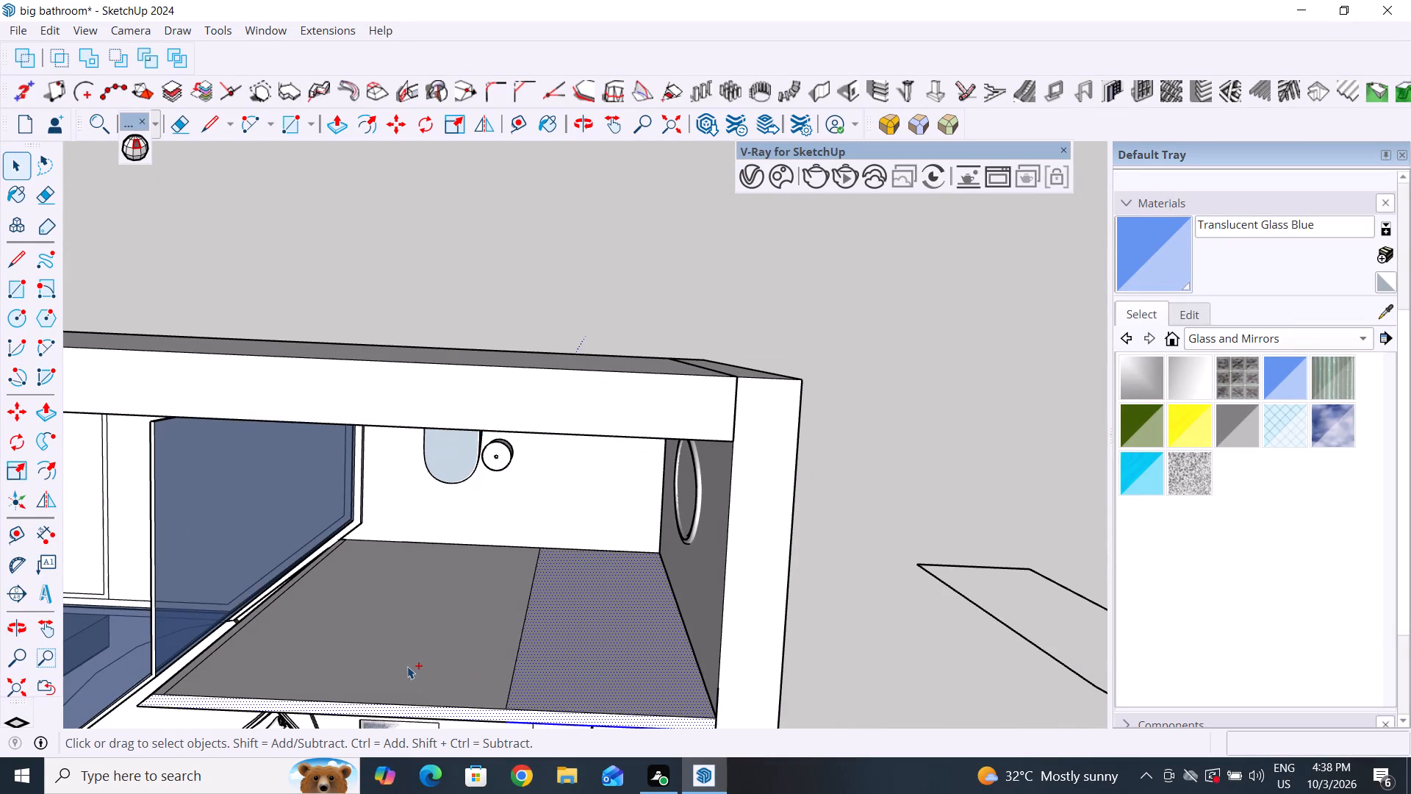
pyautogui.keyDown('ctrl'); pyautogui.click(407, 666); pyautogui.keyUp('ctrl')
pyautogui.scroll(-5, 528, 560)
pyautogui.moveTo(506, 629); pyautogui.dragTo(481, 667, button='middle')
pyautogui.scroll(9, 300, 589)
pyautogui.scroll(13, 375, 668)
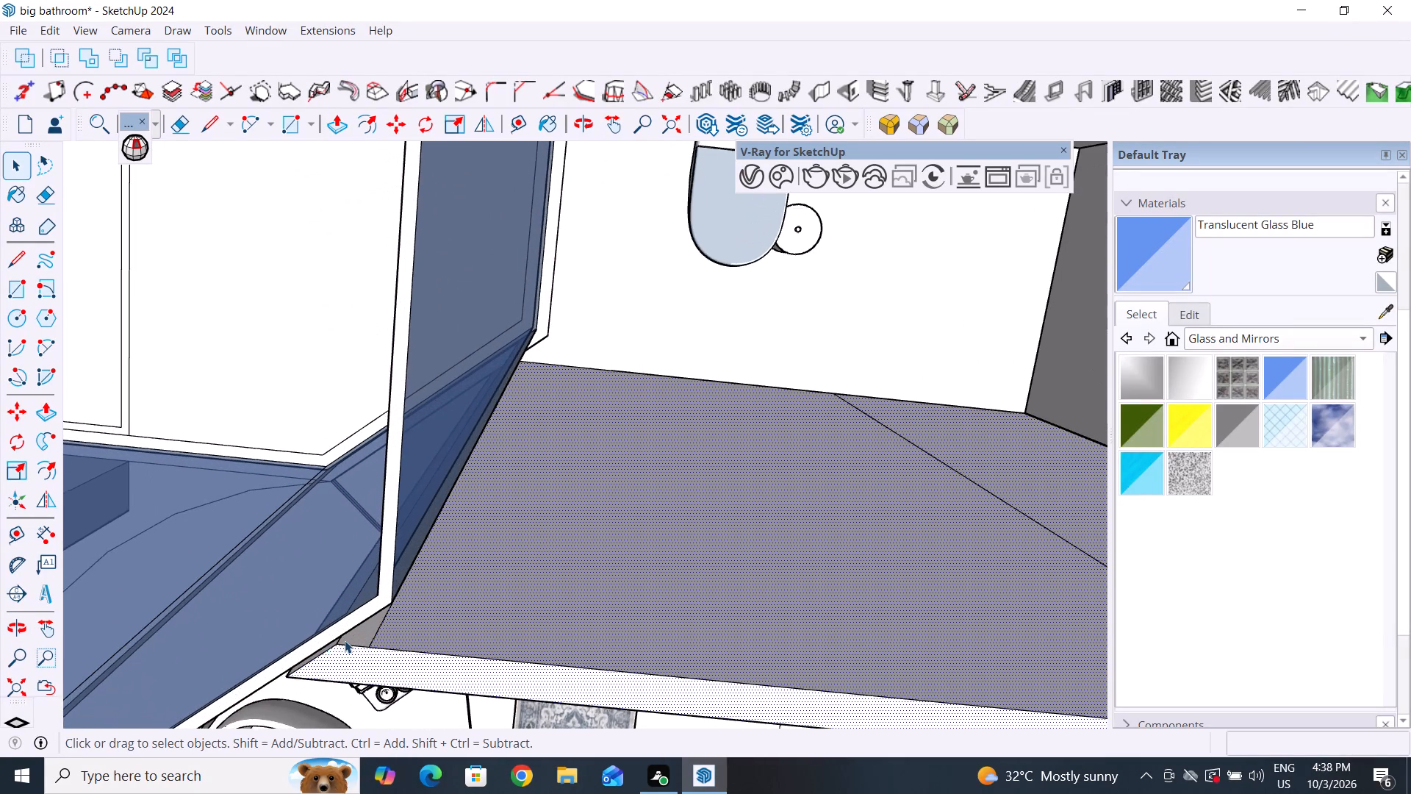
pyautogui.scroll(2, 345, 640)
pyautogui.keyDown('ctrl'); pyautogui.click(363, 637); pyautogui.keyUp('ctrl')
pyautogui.scroll(9, 326, 664)
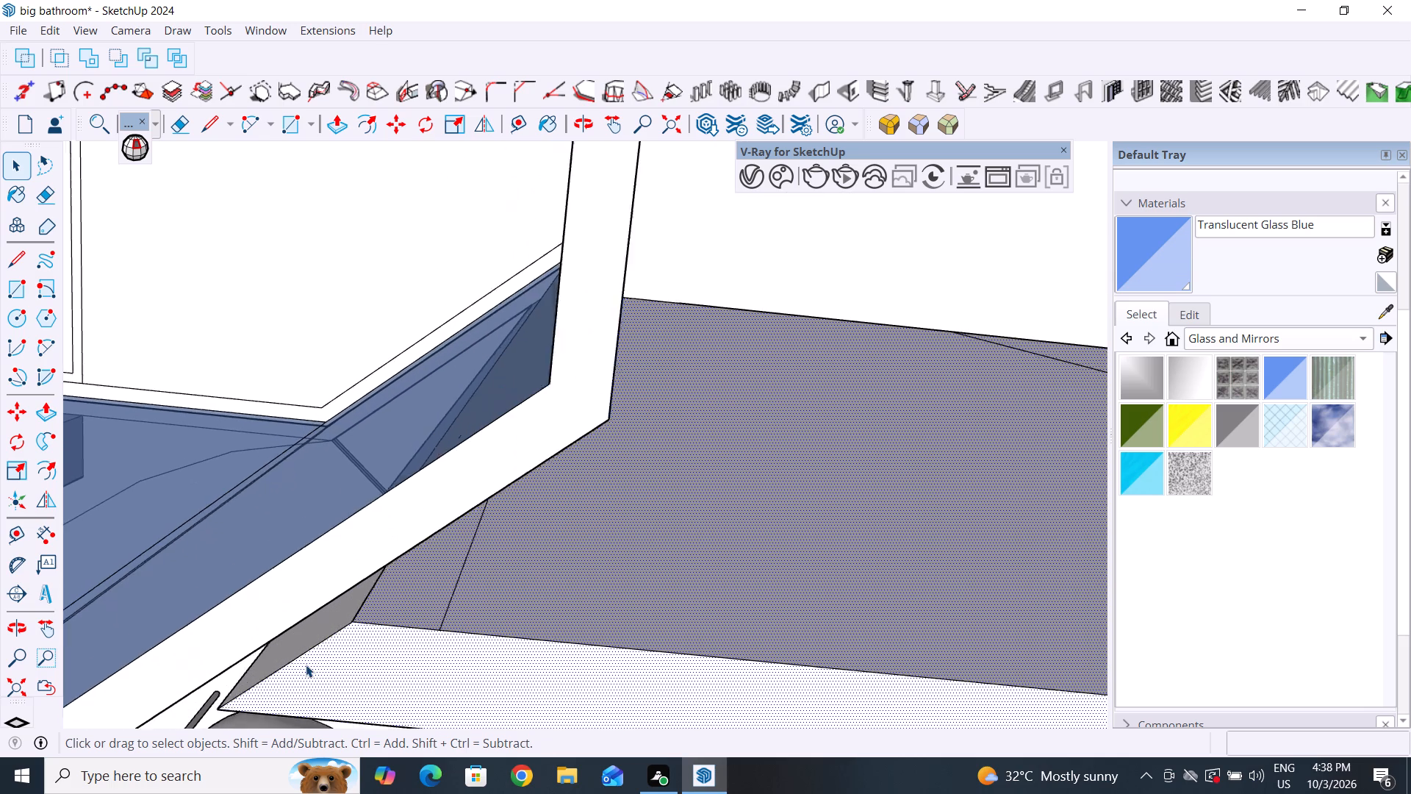
# Examine the partition's end where it meets the shower base and glass panel.
pyautogui.moveTo(465, 641); pyautogui.dragTo(589, 569, button='middle')
pyautogui.scroll(1, 487, 504)
pyautogui.moveTo(484, 525); pyautogui.dragTo(547, 505, button='middle')
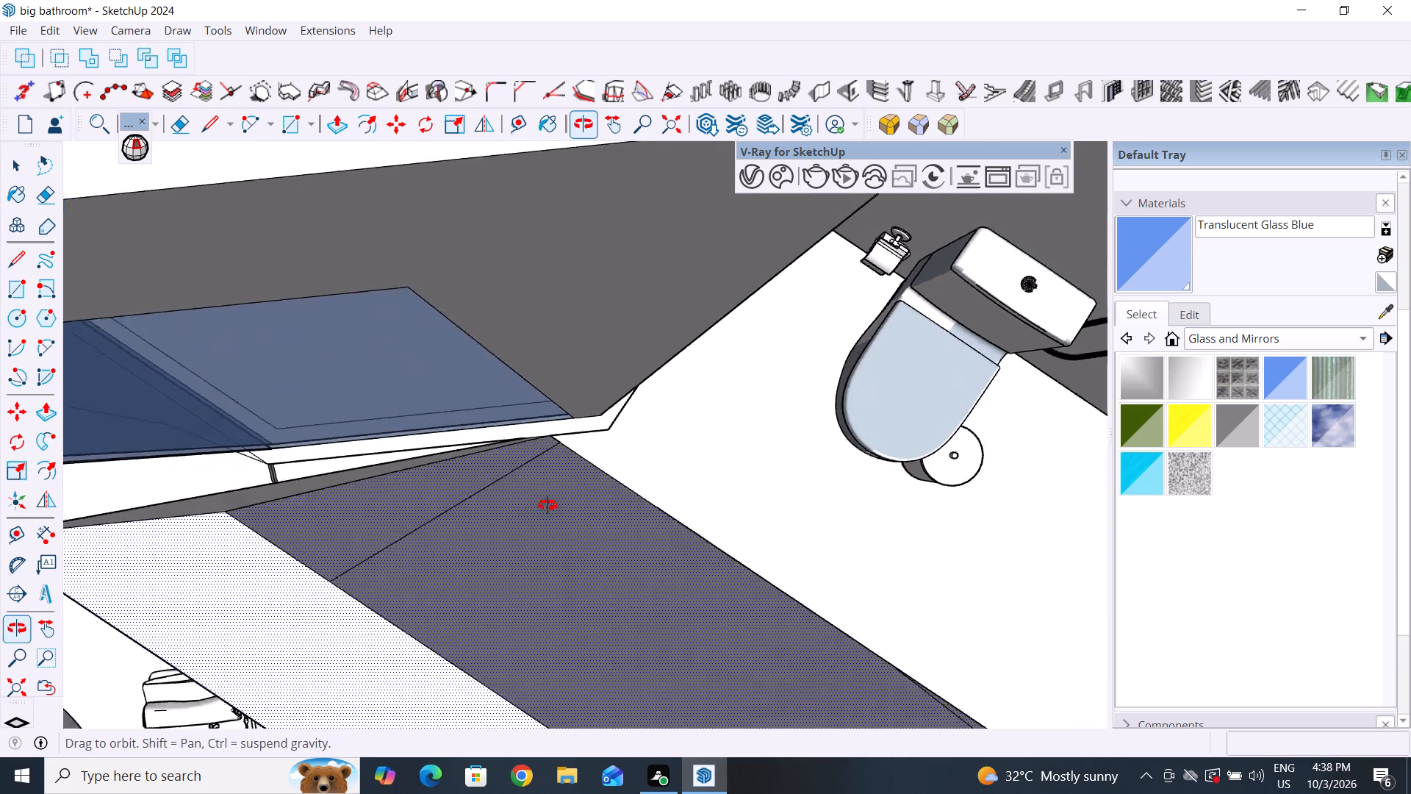
pyautogui.moveTo(547, 505); pyautogui.dragTo(553, 501, button='middle')
pyautogui.scroll(-10, 820, 507)
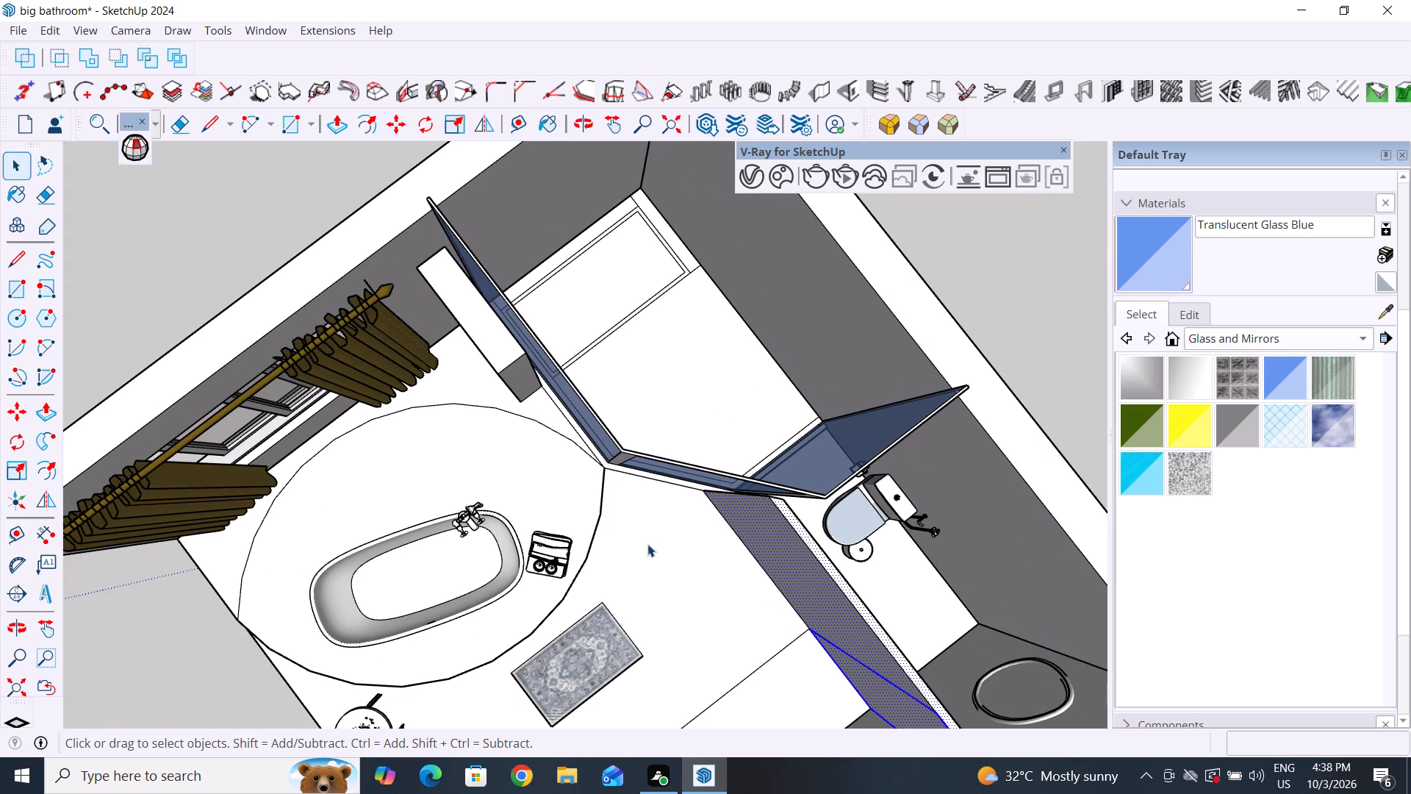
pyautogui.moveTo(748, 566); pyautogui.dragTo(804, 351, button='middle')
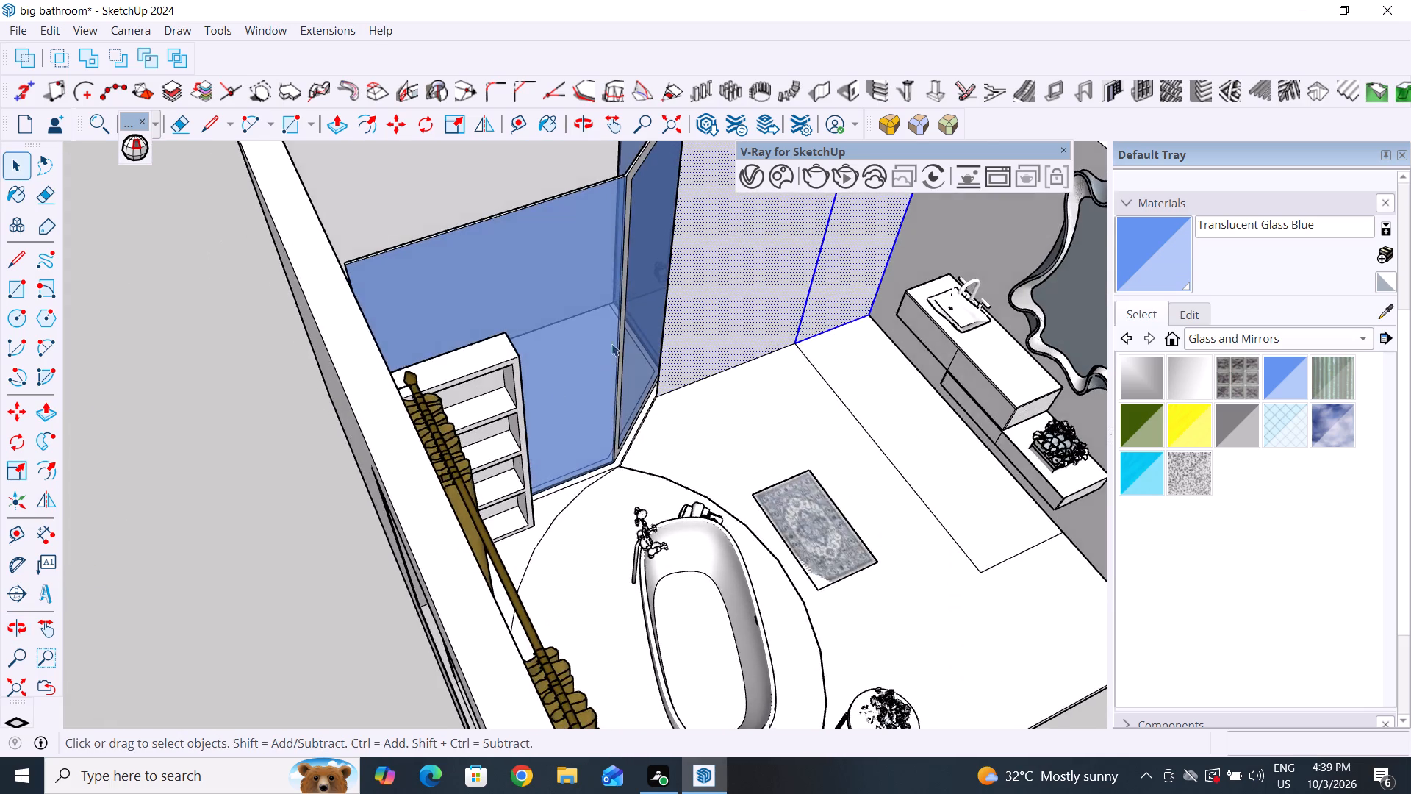
pyautogui.scroll(13, 614, 340)
pyautogui.moveTo(658, 326); pyautogui.dragTo(723, 347, button='middle')
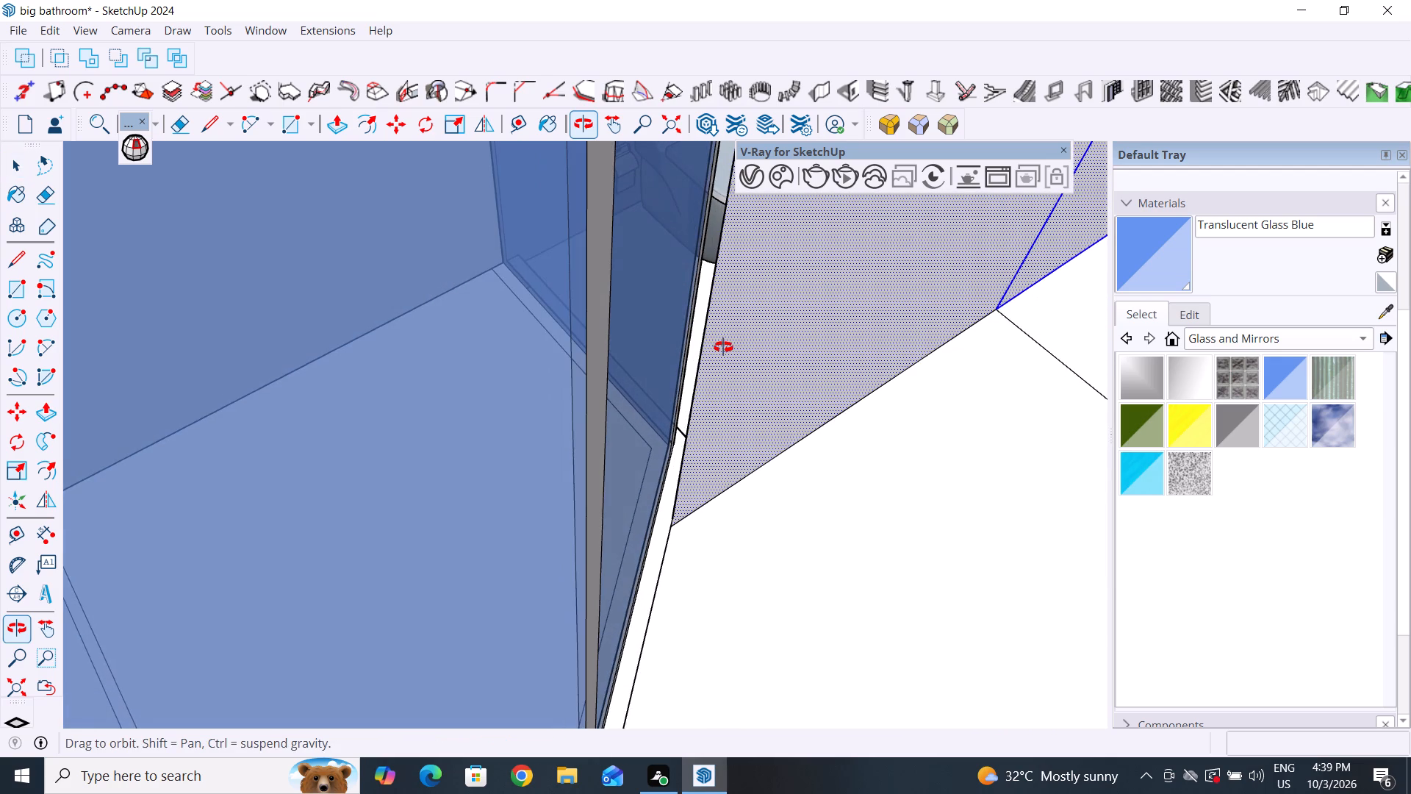
pyautogui.moveTo(723, 347); pyautogui.dragTo(721, 407, button='middle')
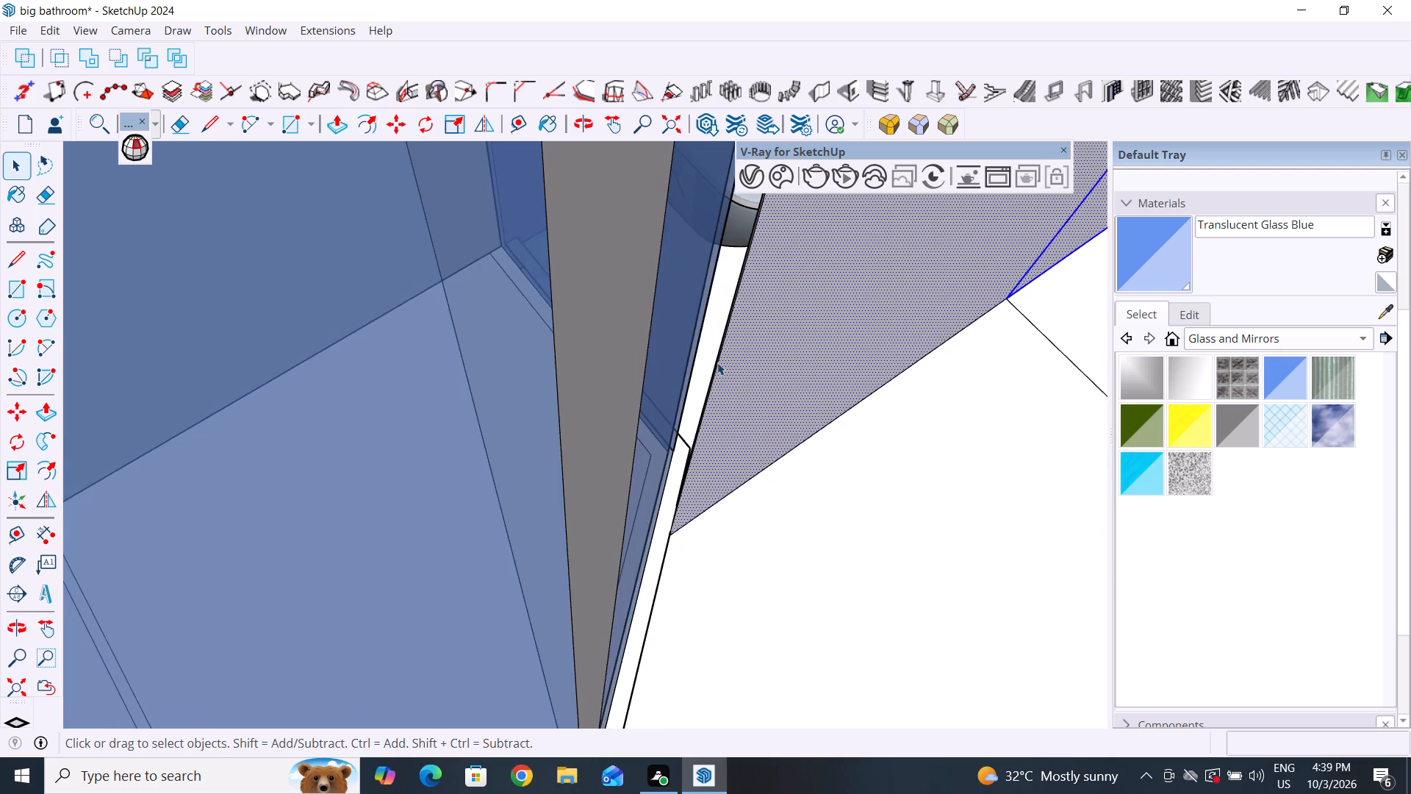
pyautogui.scroll(7, 717, 342)
pyautogui.moveTo(728, 370); pyautogui.dragTo(747, 383, button='middle')
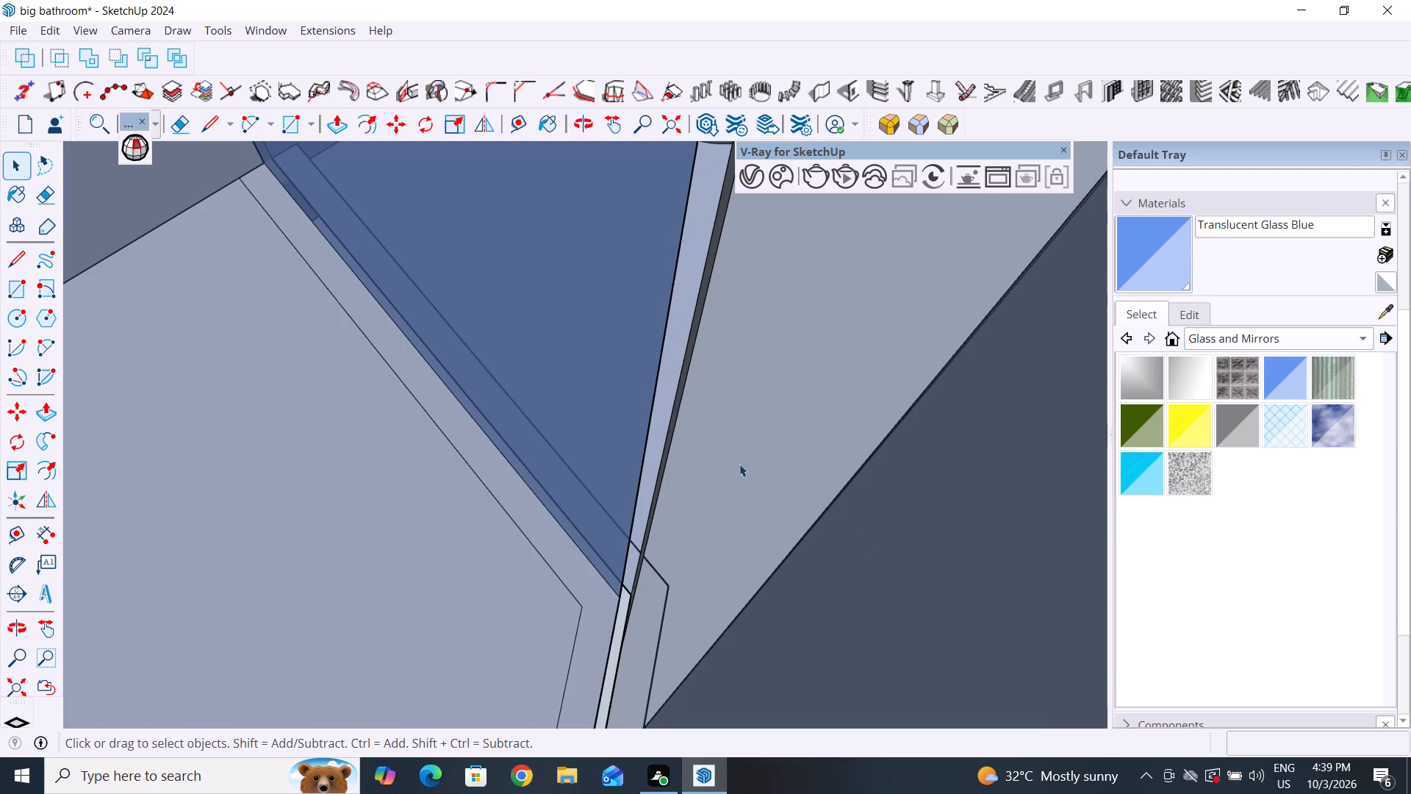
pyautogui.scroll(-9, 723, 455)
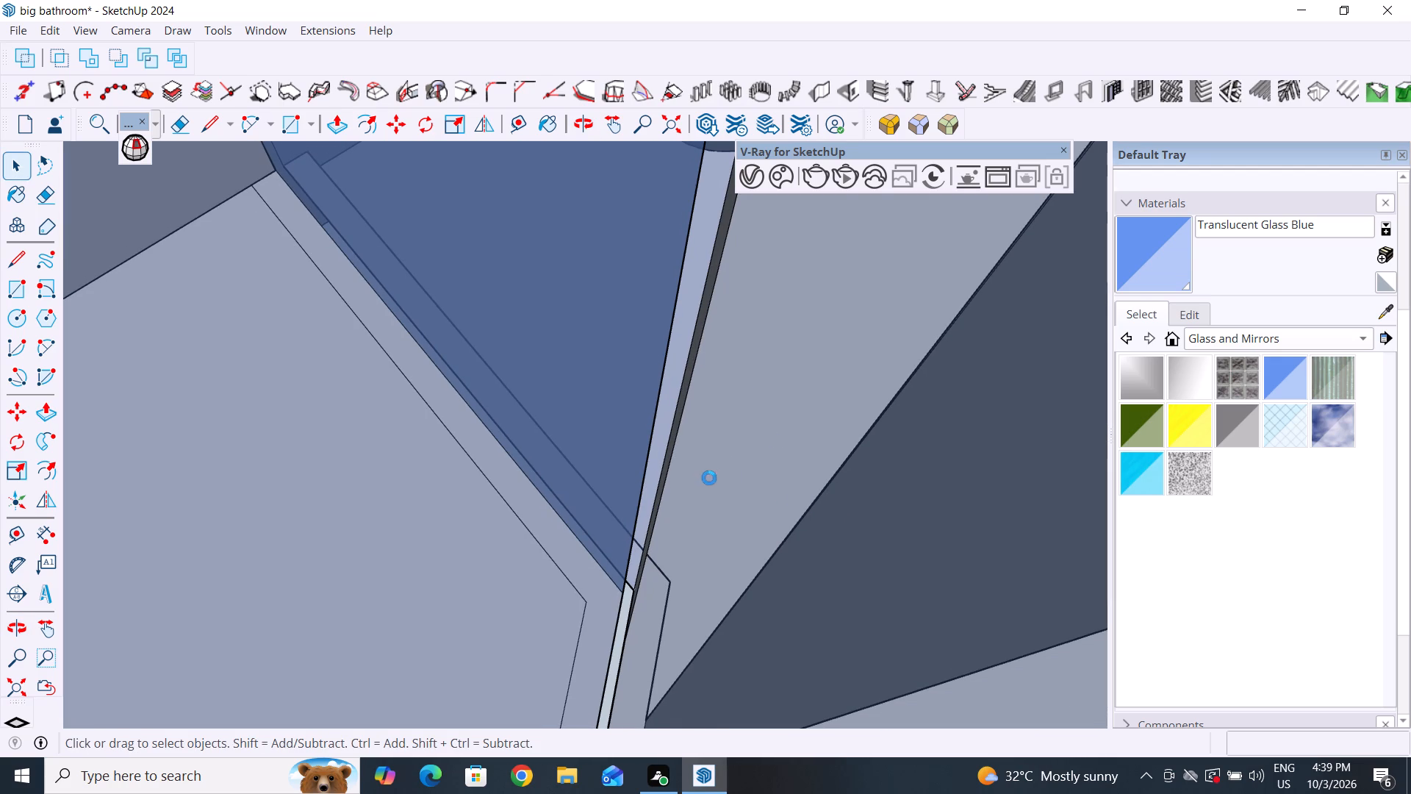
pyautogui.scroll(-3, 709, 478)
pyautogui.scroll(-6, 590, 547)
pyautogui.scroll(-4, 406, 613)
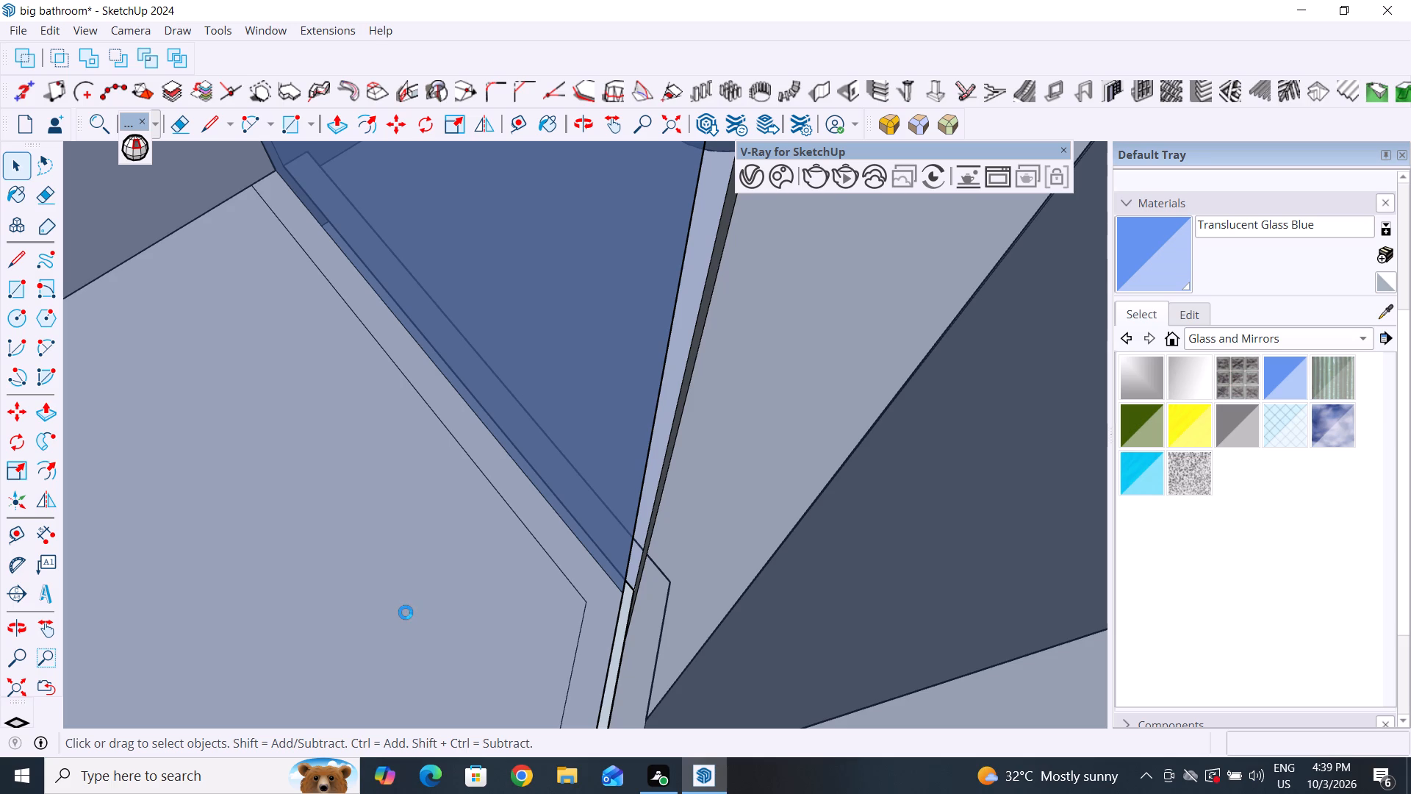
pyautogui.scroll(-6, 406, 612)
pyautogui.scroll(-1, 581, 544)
# Select the partition's front faces on the vanity side, including the narrower piece next to the room wall.
pyautogui.scroll(-5, 581, 544)
pyautogui.scroll(-11, 513, 373)
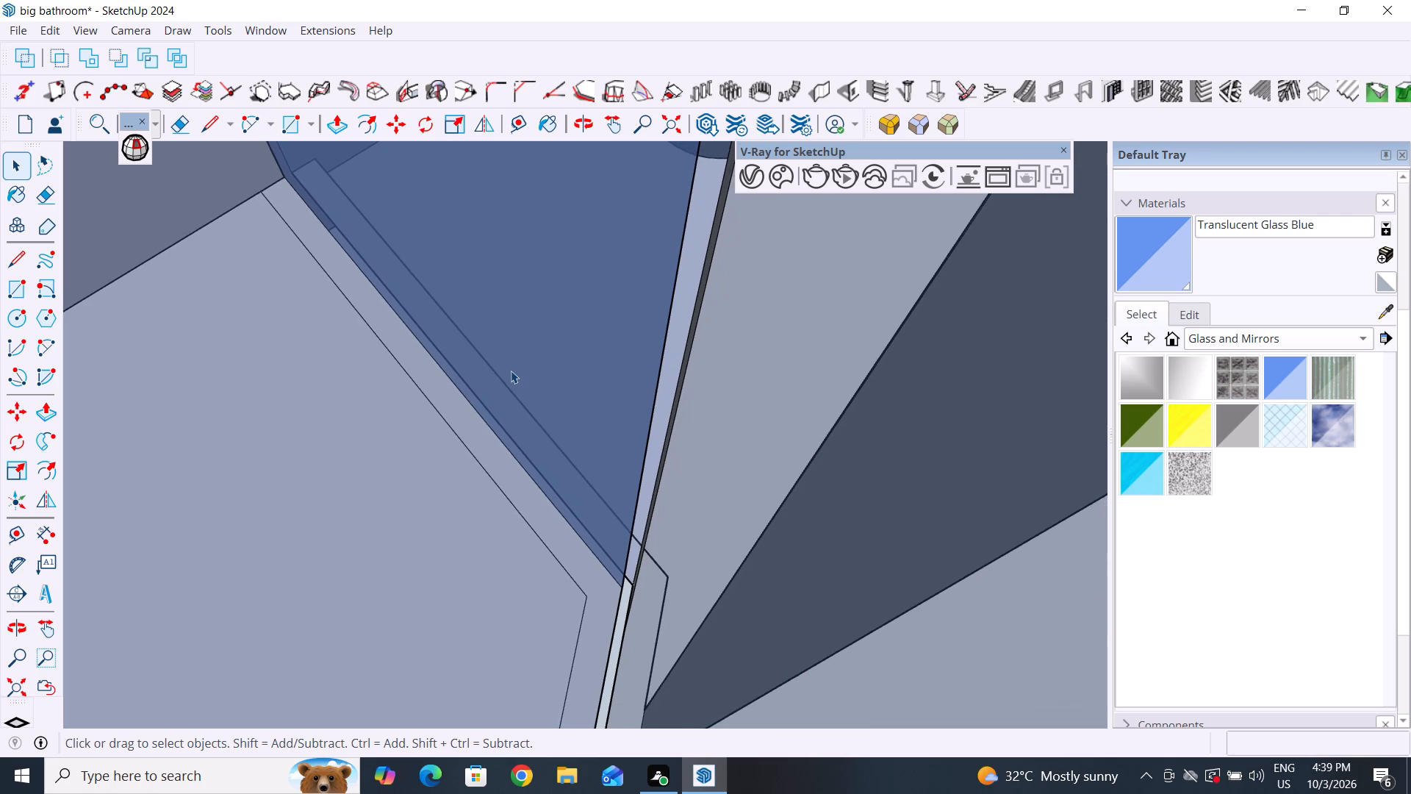
pyautogui.scroll(-13, 511, 371)
pyautogui.scroll(-8, 511, 371)
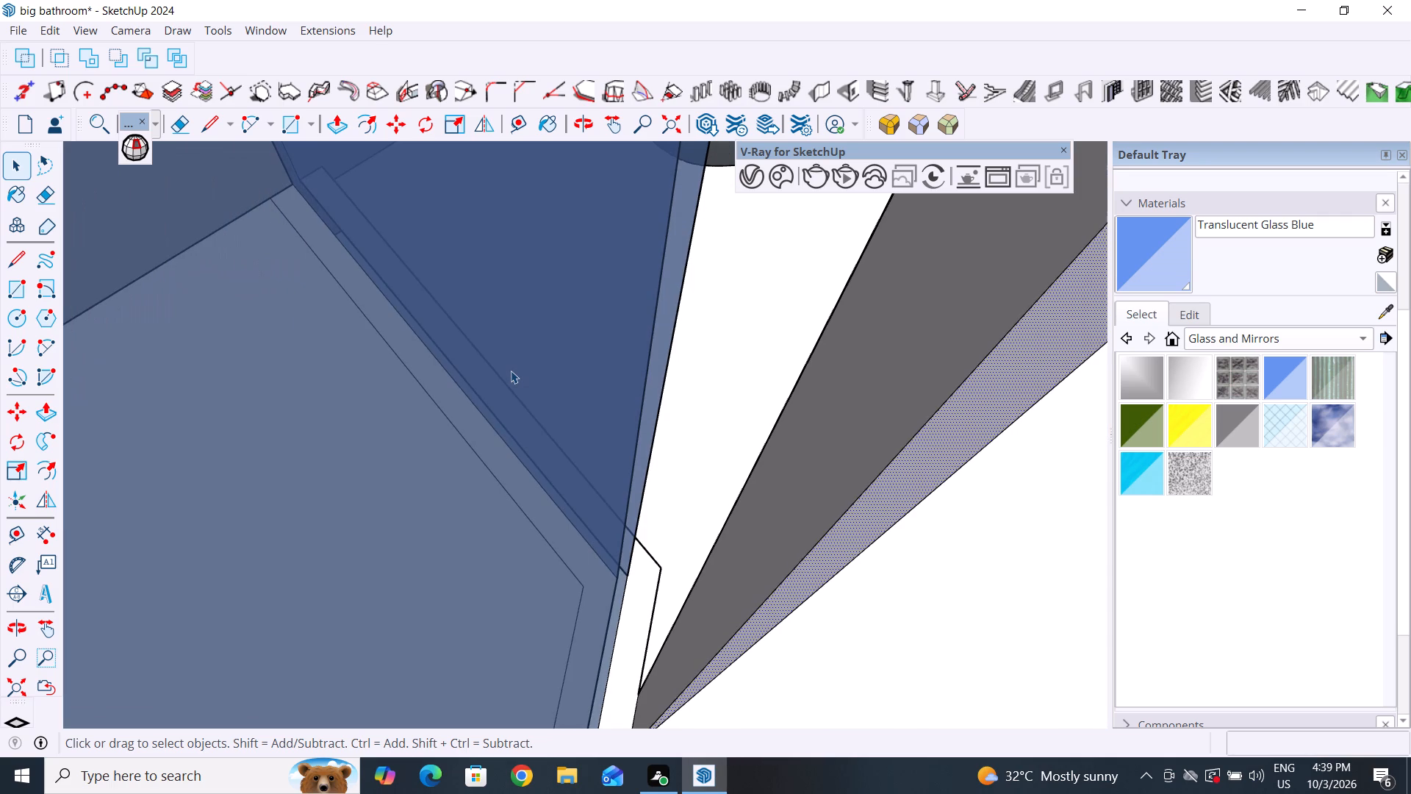
pyautogui.scroll(-8, 511, 371)
pyautogui.moveTo(725, 432); pyautogui.dragTo(724, 440, button='middle')
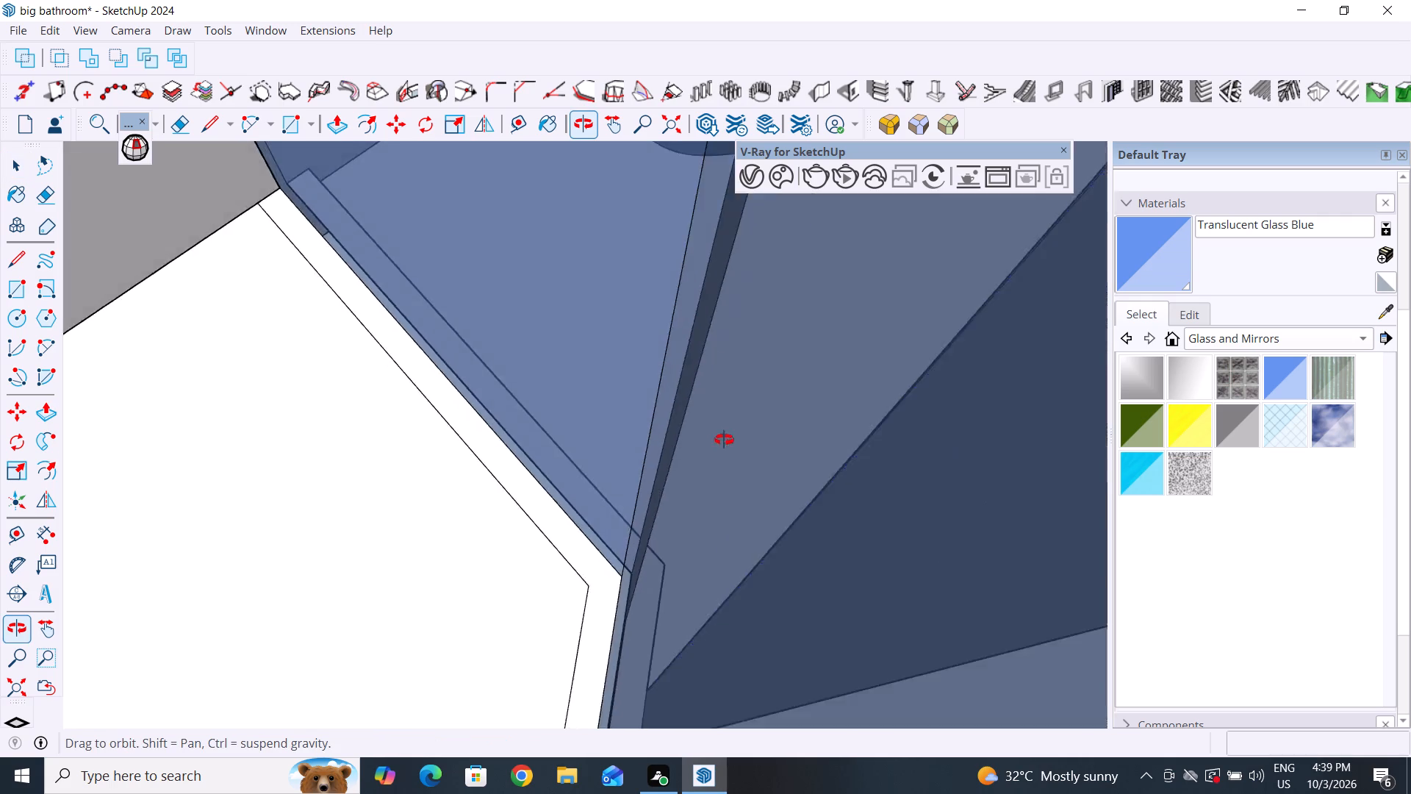
pyautogui.moveTo(724, 440); pyautogui.dragTo(710, 437, button='middle')
pyautogui.click(912, 407)
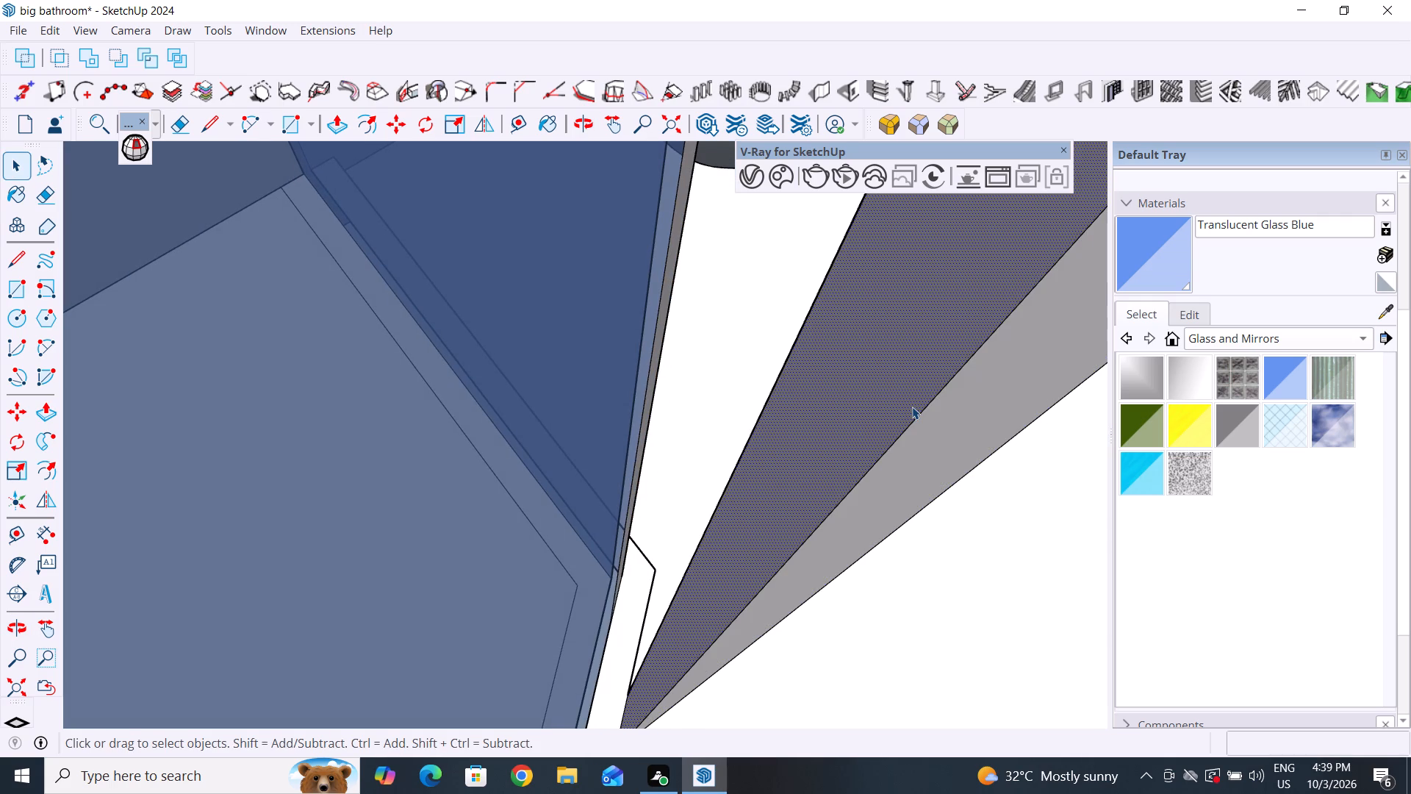
pyautogui.keyDown('ctrl'); pyautogui.click(993, 428); pyautogui.keyUp('ctrl')
pyautogui.scroll(-8, 556, 441)
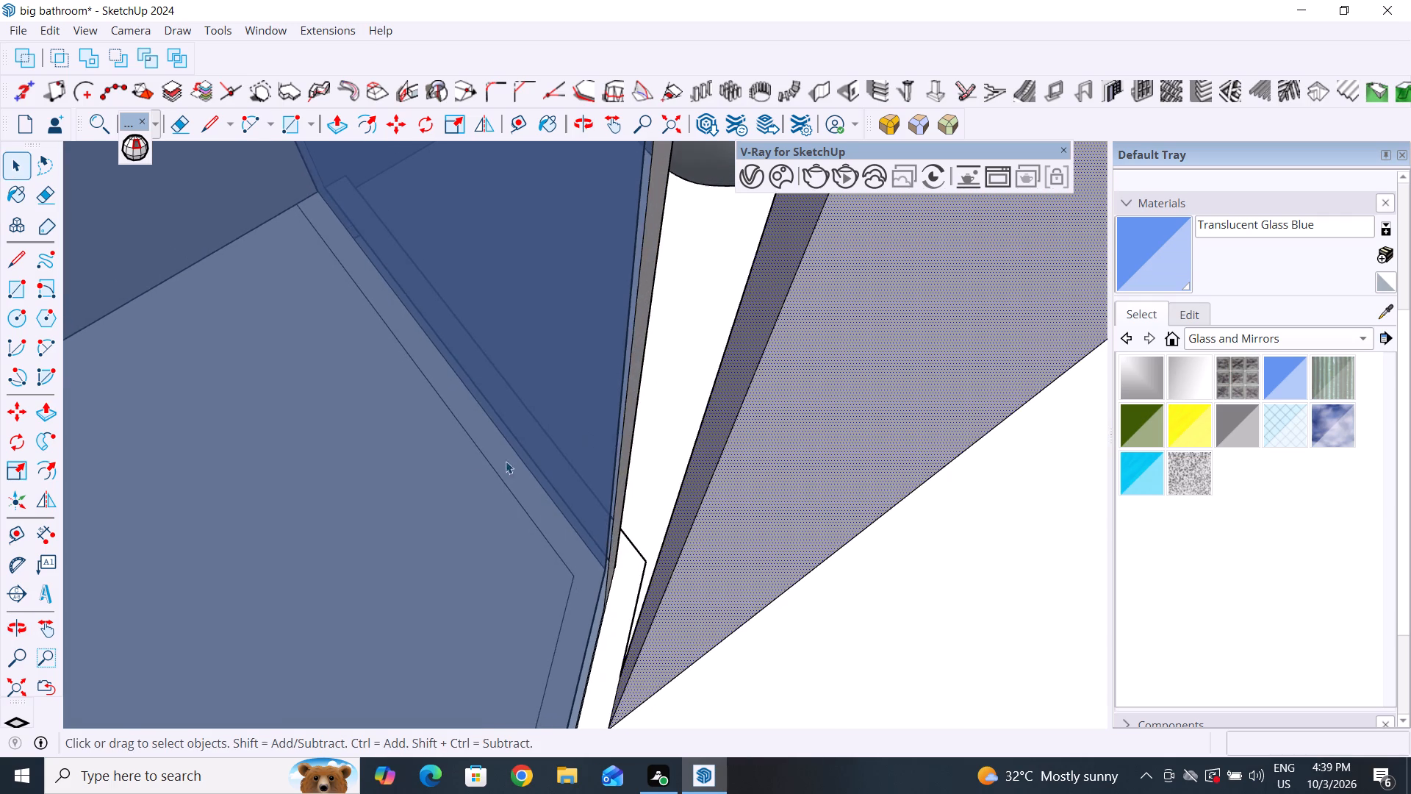
pyautogui.scroll(-20, 506, 461)
pyautogui.scroll(-18, 506, 461)
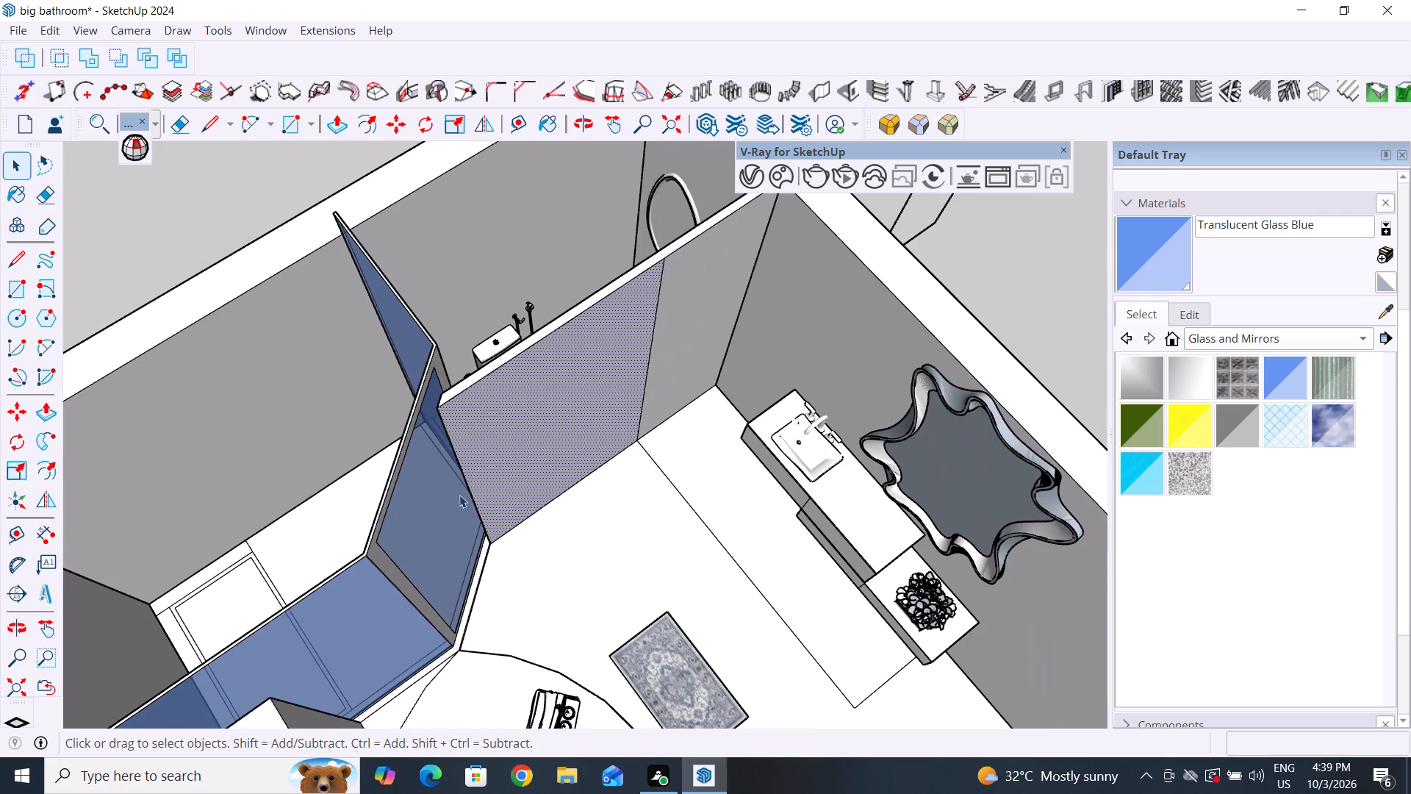
pyautogui.keyDown('ctrl'); pyautogui.click(703, 329); pyautogui.keyUp('ctrl')
# Add the partition's toilet-side faces and its top face to the selection.
pyautogui.moveTo(656, 294); pyautogui.dragTo(900, 317, button='middle')
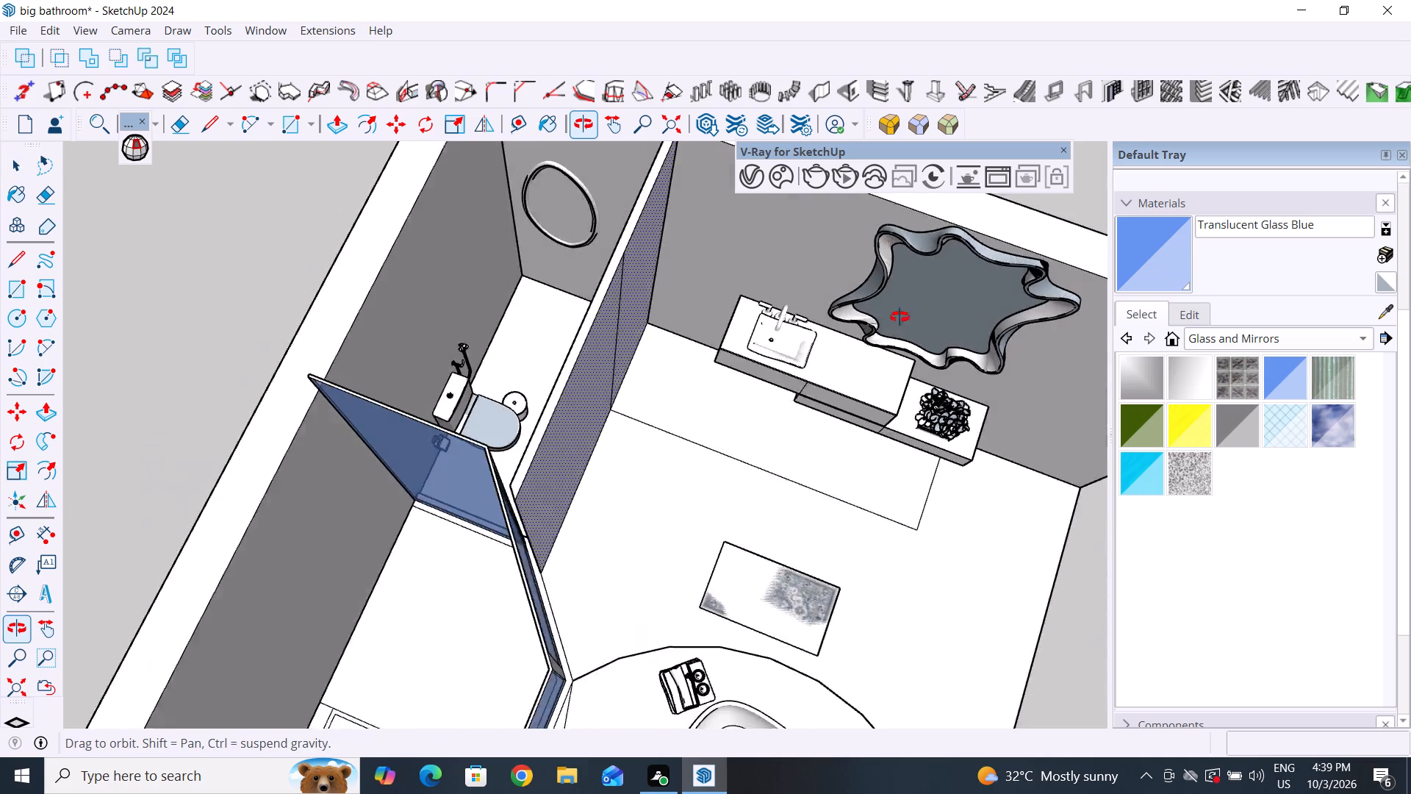
pyautogui.moveTo(900, 317); pyautogui.dragTo(977, 279, button='middle')
pyautogui.moveTo(730, 354); pyautogui.dragTo(997, 332, button='middle')
pyautogui.keyDown('ctrl'); pyautogui.click(605, 310); pyautogui.keyUp('ctrl')
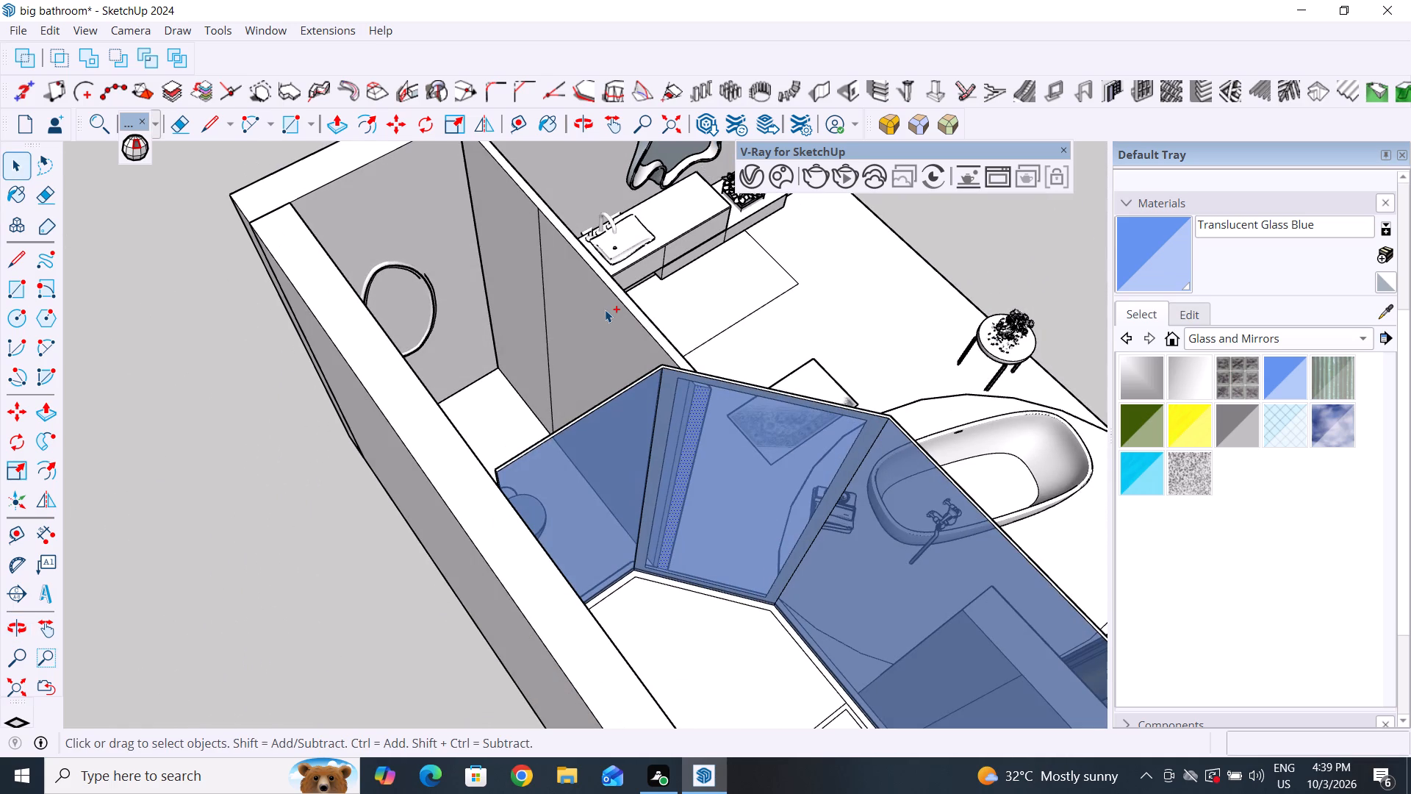
pyautogui.keyDown('ctrl'); pyautogui.click(502, 259); pyautogui.keyUp('ctrl')
pyautogui.keyDown('ctrl'); pyautogui.scroll(-11, 488, 316); pyautogui.keyUp('ctrl')
pyautogui.moveTo(594, 304); pyautogui.dragTo(262, 358, button='middle')
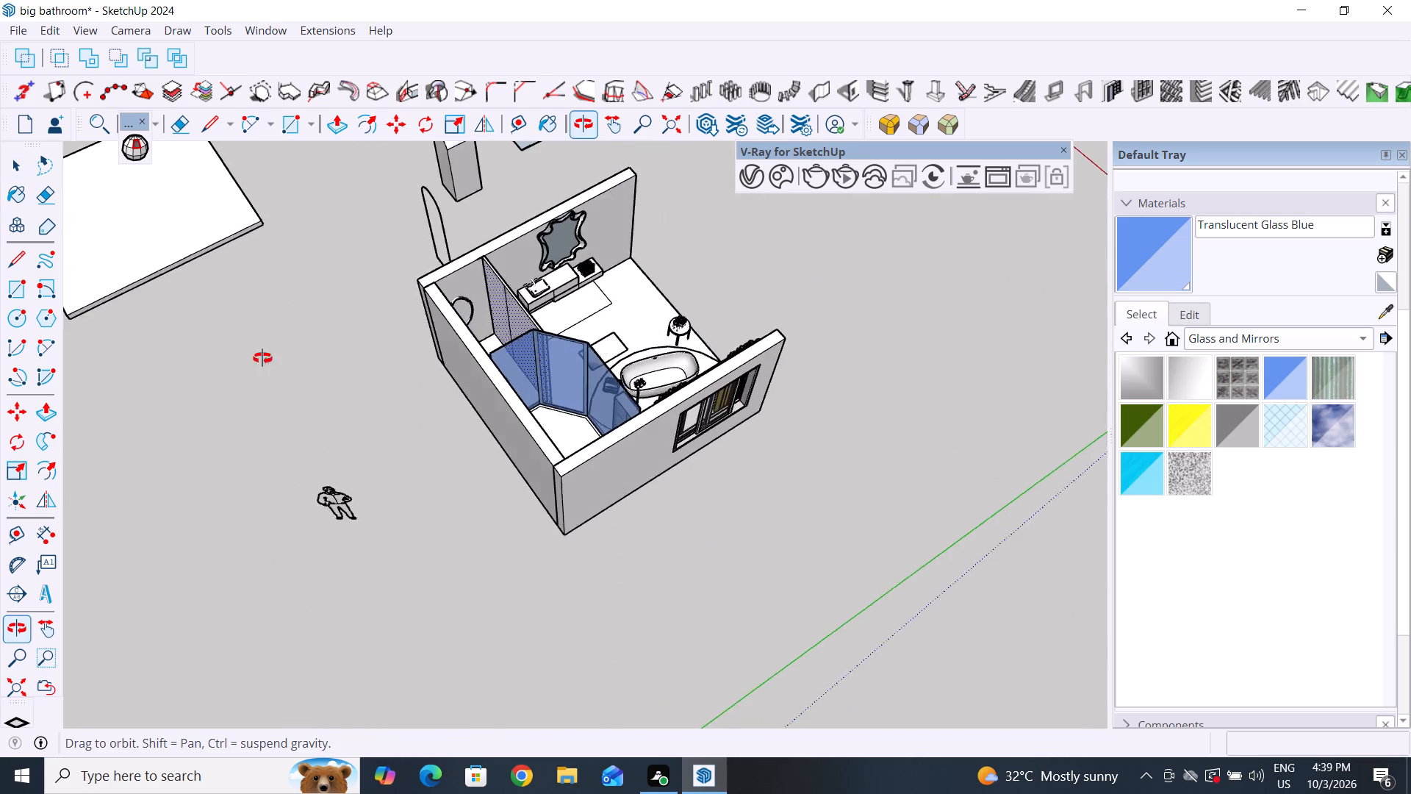
pyautogui.moveTo(262, 358); pyautogui.dragTo(31, 323, button='middle')
pyautogui.scroll(3, 553, 376)
pyautogui.moveTo(734, 348); pyautogui.dragTo(642, 304, button='middle')
pyautogui.scroll(4, 751, 231)
pyautogui.moveTo(742, 321); pyautogui.dragTo(711, 468, button='middle')
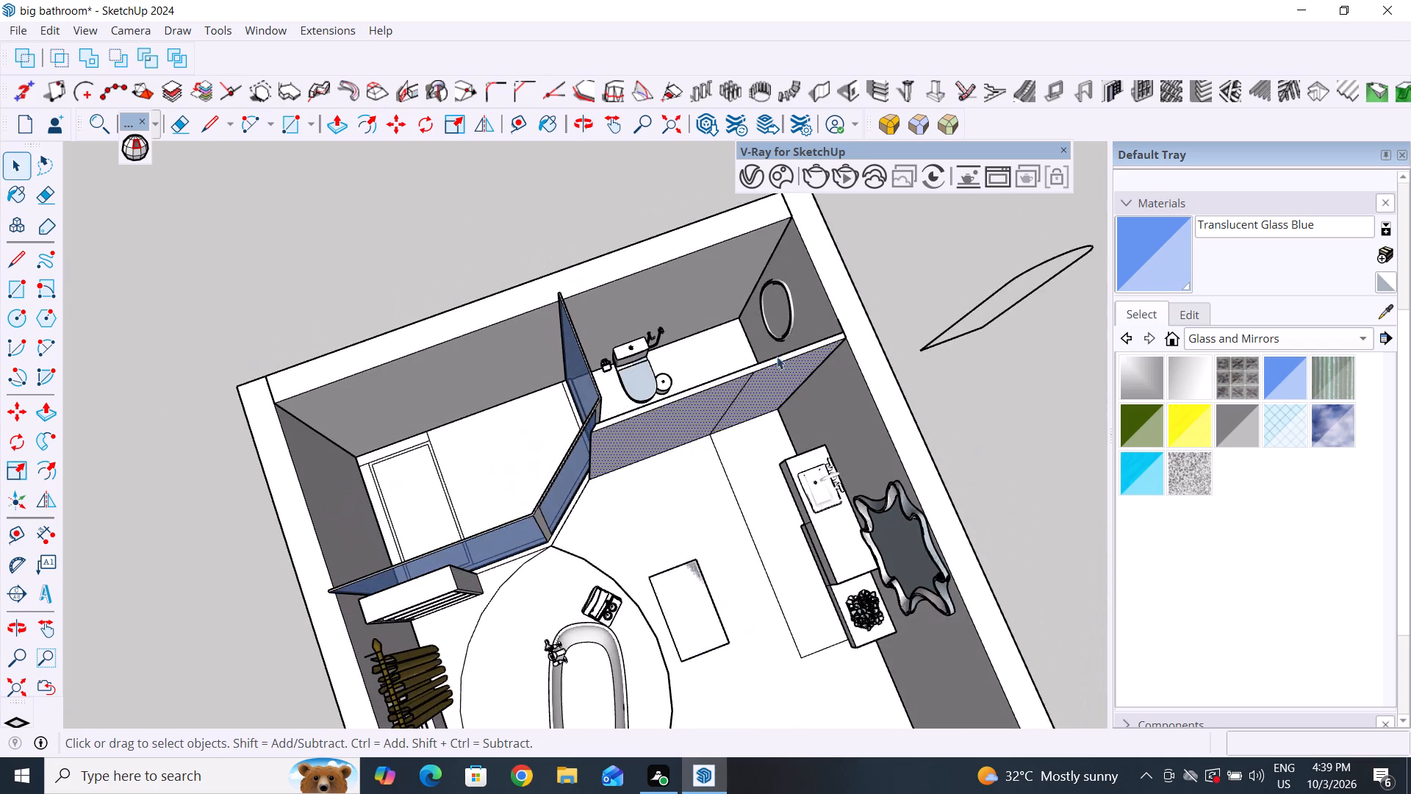
pyautogui.scroll(9, 780, 346)
pyautogui.keyDown('ctrl'); pyautogui.click(872, 365); pyautogui.keyUp('ctrl')
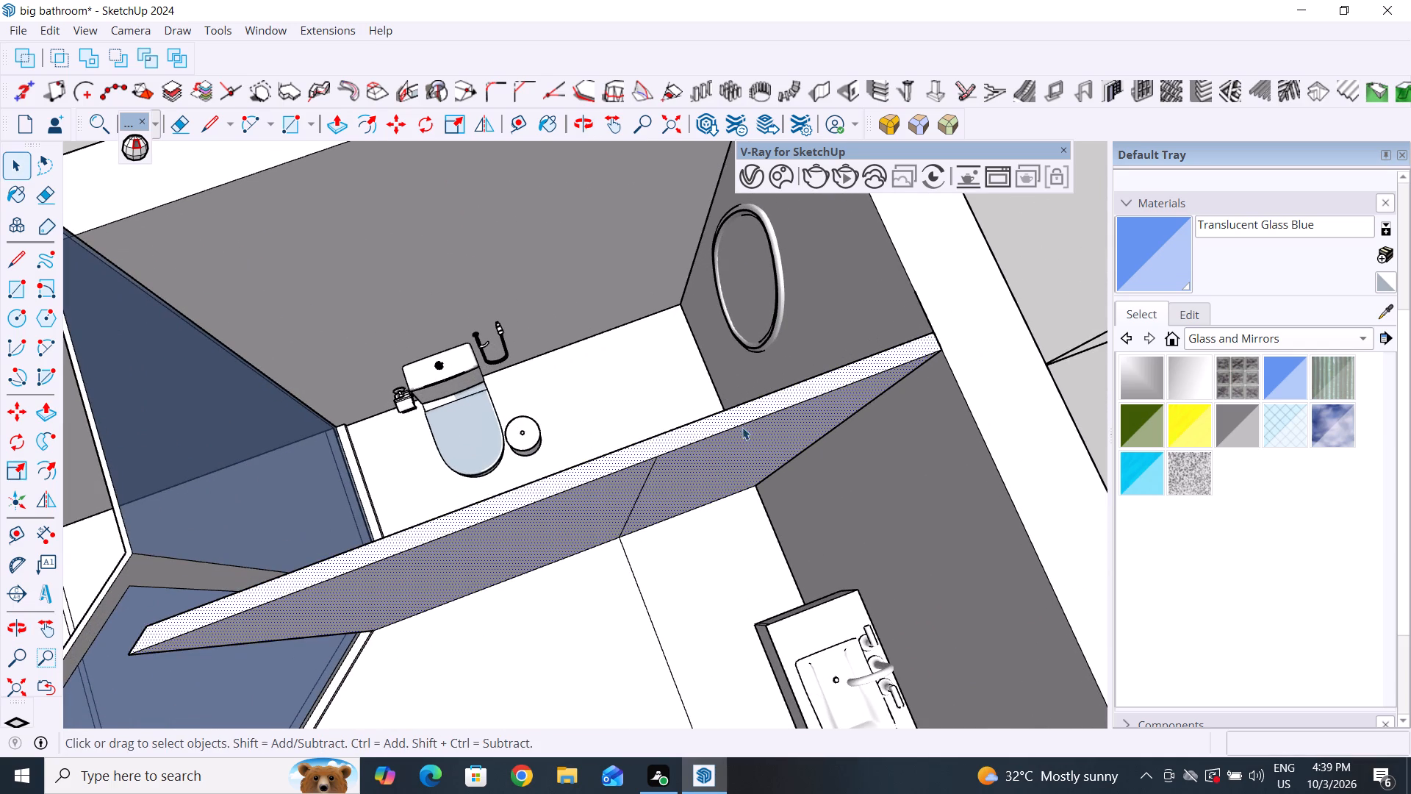
# Copy the selected partition faces about 262" out of the room onto the open ground beside the spare parts, and clear the selection.
pyautogui.press('m')
pyautogui.scroll(-7, 378, 568)
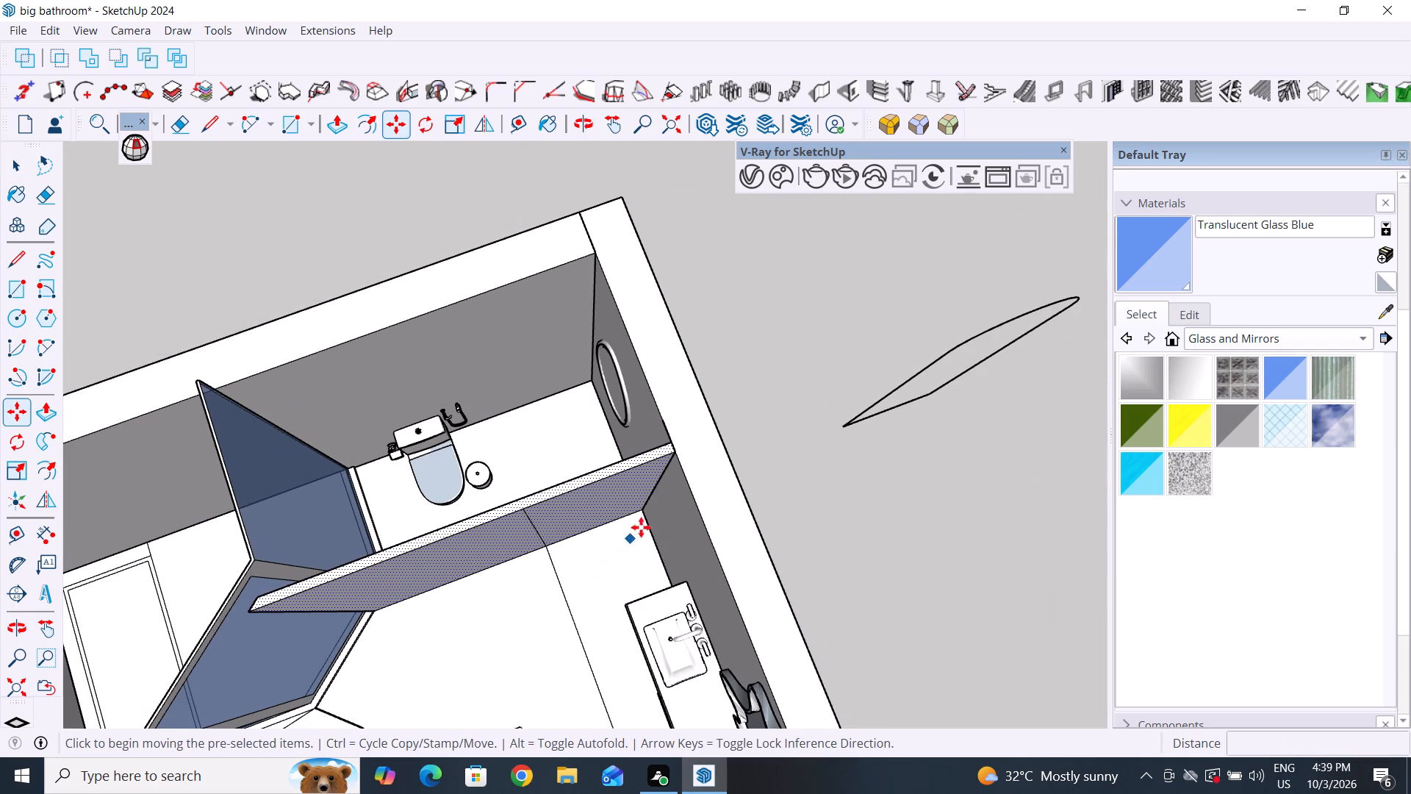
pyautogui.keyDown('ctrl'); pyautogui.click(649, 512); pyautogui.keyUp('ctrl')
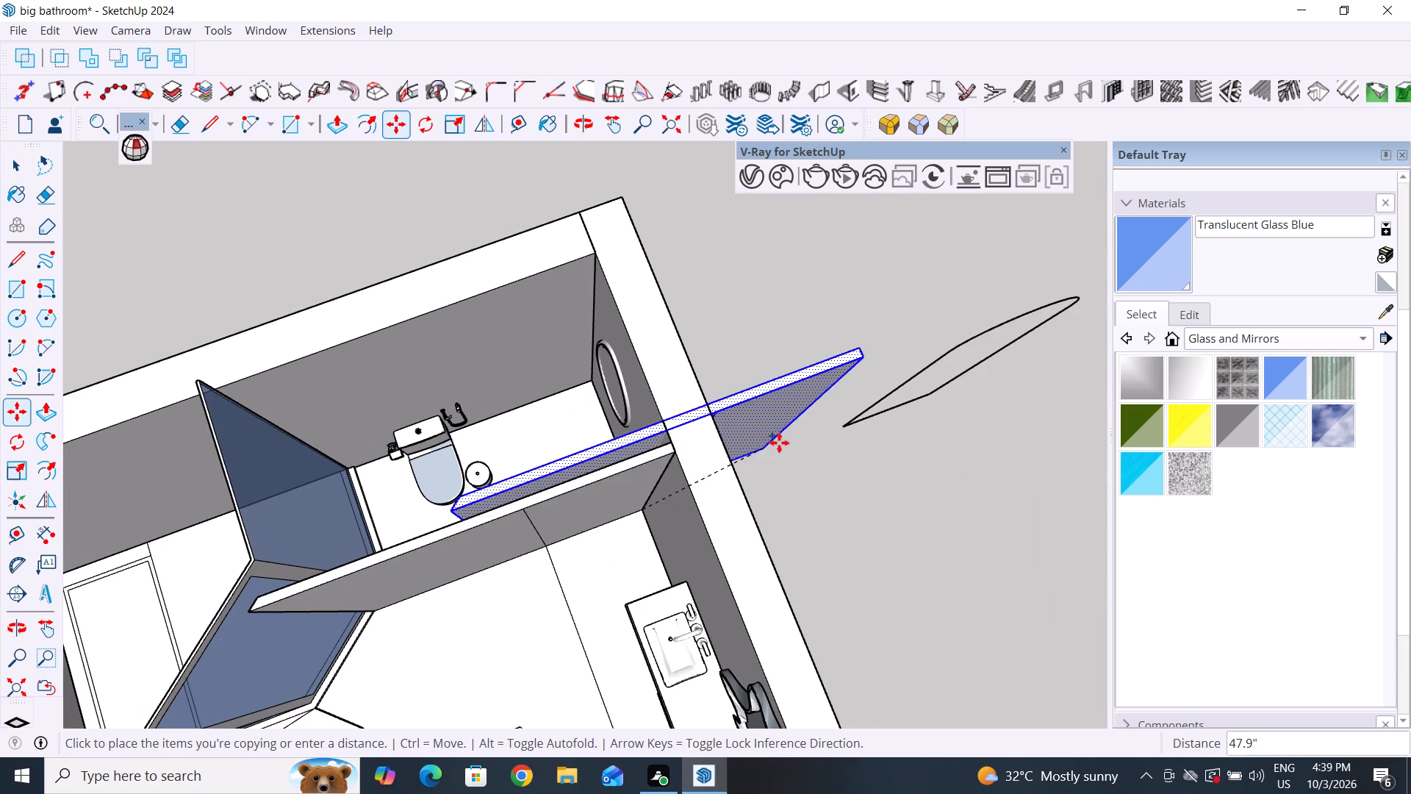
pyautogui.moveTo(934, 382); pyautogui.dragTo(711, 290, button='middle')
pyautogui.scroll(-9, 732, 387)
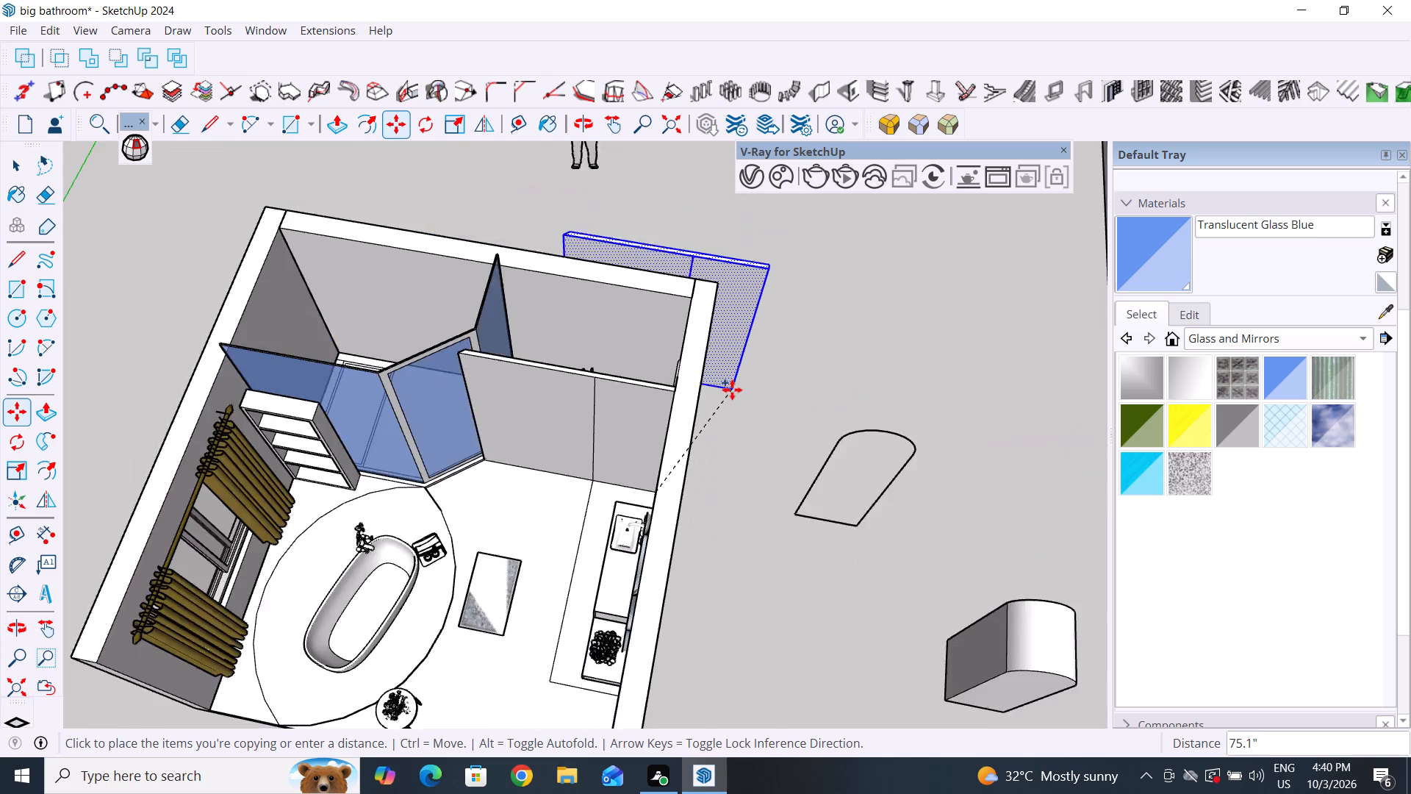
pyautogui.scroll(-3, 732, 390)
pyautogui.click(997, 489)
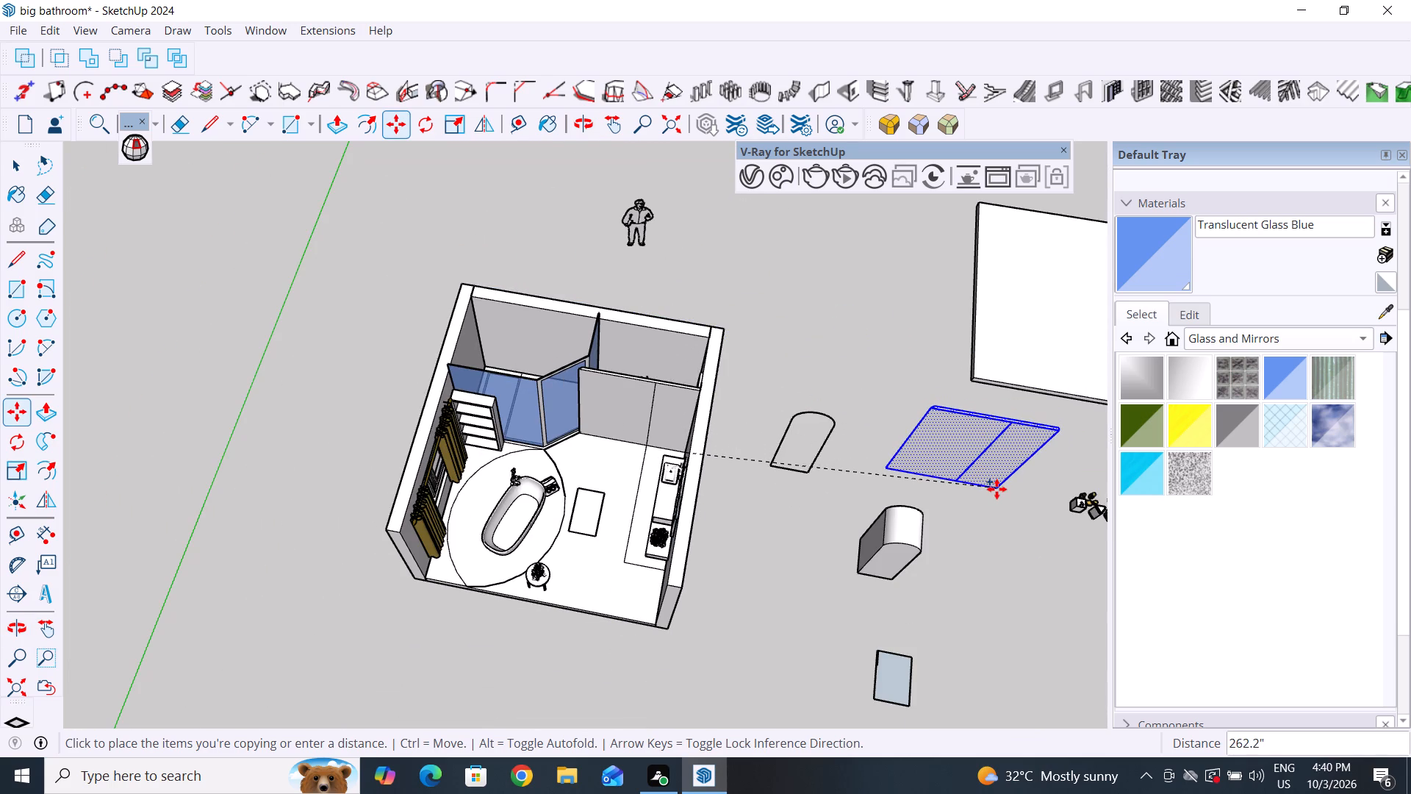
pyautogui.click(22, 167)
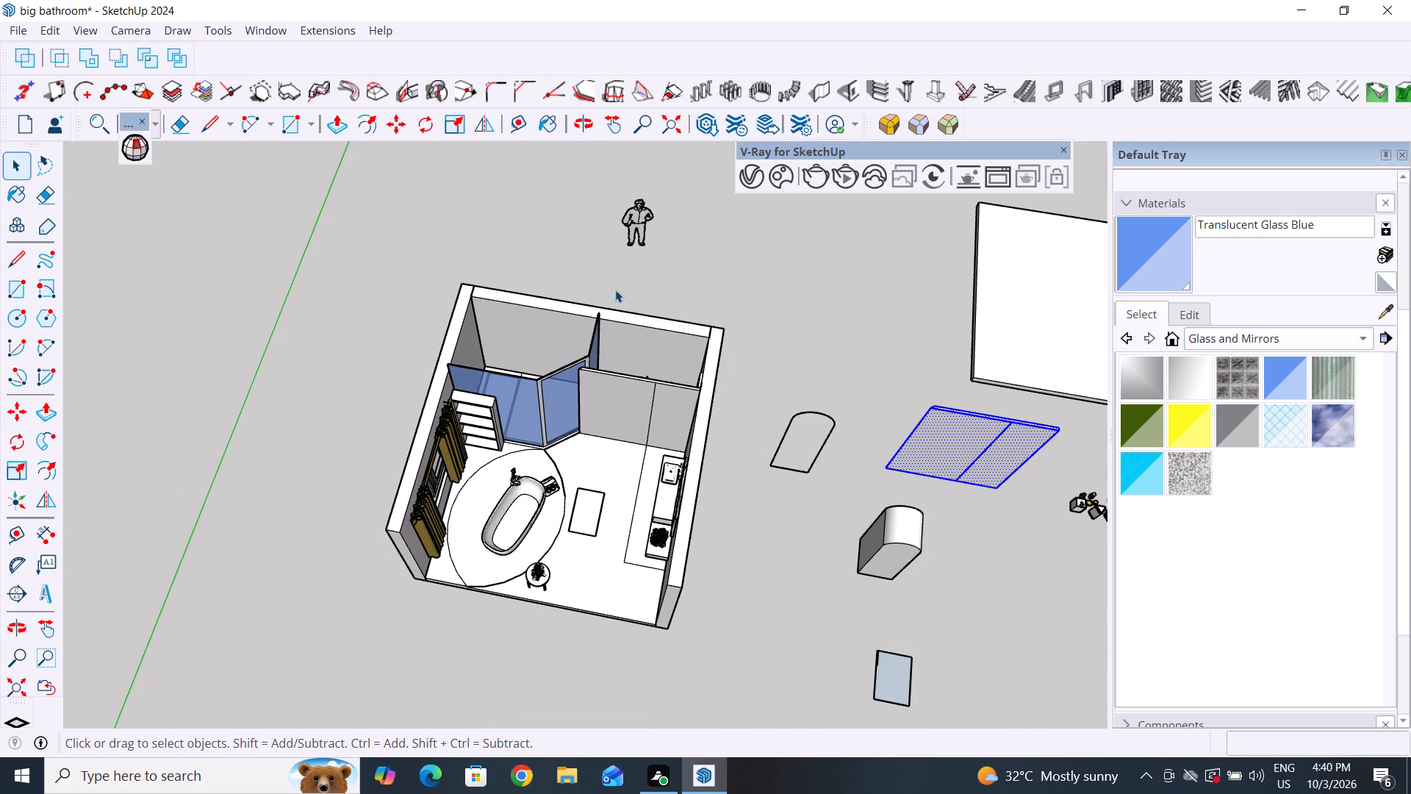
pyautogui.click(615, 290)
# Draw a rectangle between opposite corners of the copied partition's open underside to close its bottom.
pyautogui.scroll(-4, 782, 463)
pyautogui.moveTo(876, 525); pyautogui.dragTo(970, 388, button='middle')
pyautogui.scroll(5, 950, 427)
pyautogui.moveTo(956, 431); pyautogui.dragTo(922, 342, button='middle')
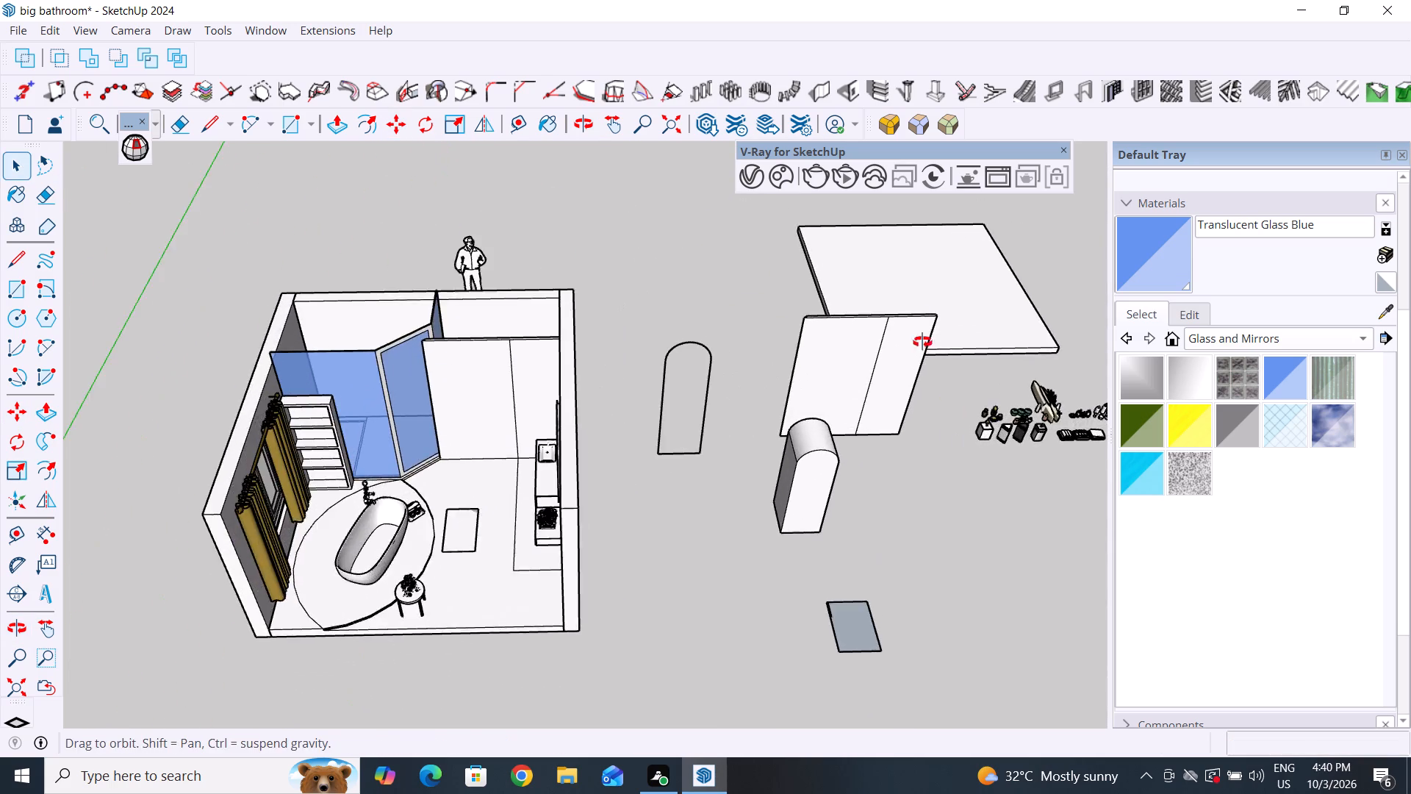
pyautogui.moveTo(922, 342); pyautogui.dragTo(850, 212, button='middle')
pyautogui.scroll(10, 899, 514)
pyautogui.moveTo(897, 479); pyautogui.dragTo(889, 257, button='middle')
pyautogui.scroll(6, 869, 390)
pyautogui.moveTo(872, 393); pyautogui.dragTo(780, 304, button='middle')
pyautogui.scroll(-6, 514, 637)
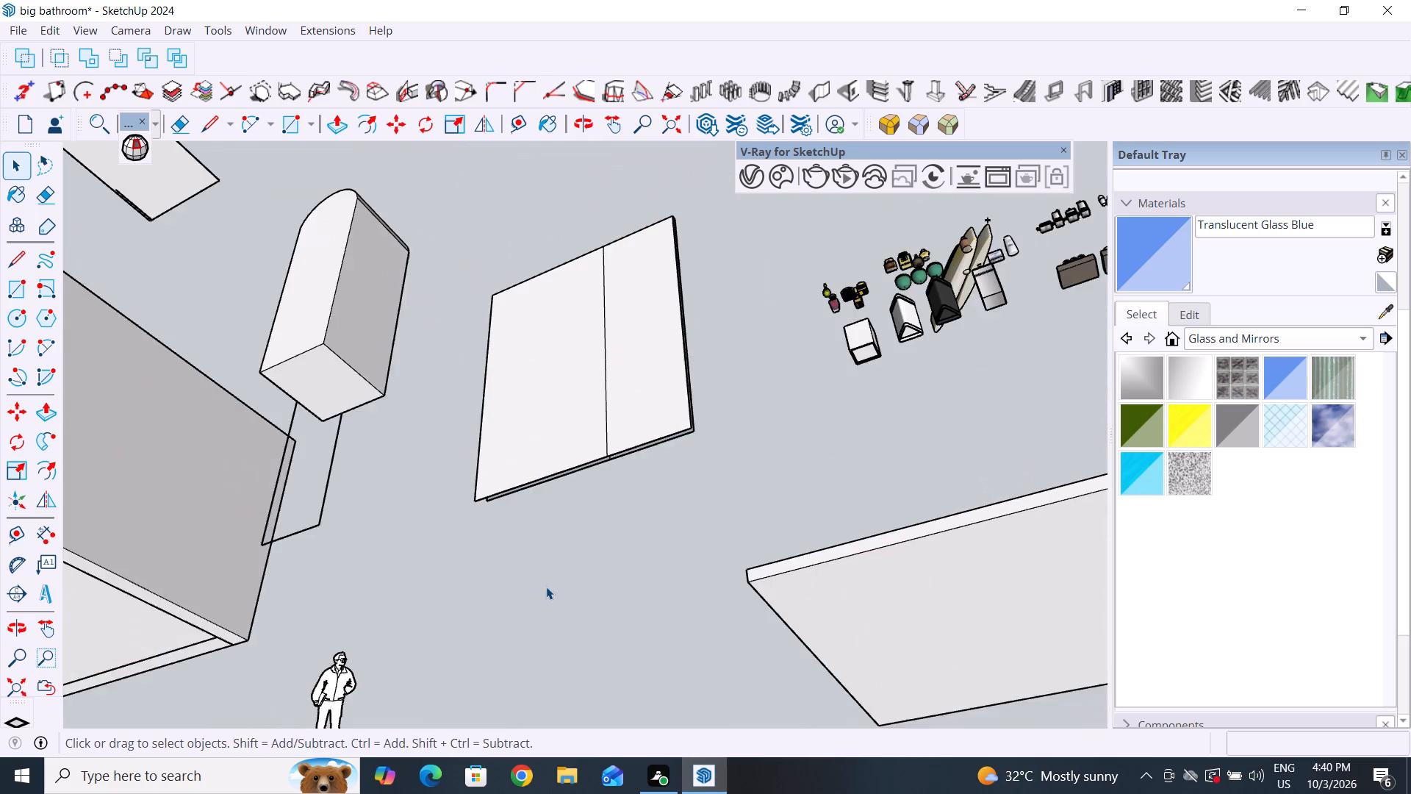
pyautogui.moveTo(542, 564); pyautogui.dragTo(624, 372, button='middle')
pyautogui.scroll(5, 636, 351)
pyautogui.moveTo(508, 465); pyautogui.dragTo(536, 374, button='middle')
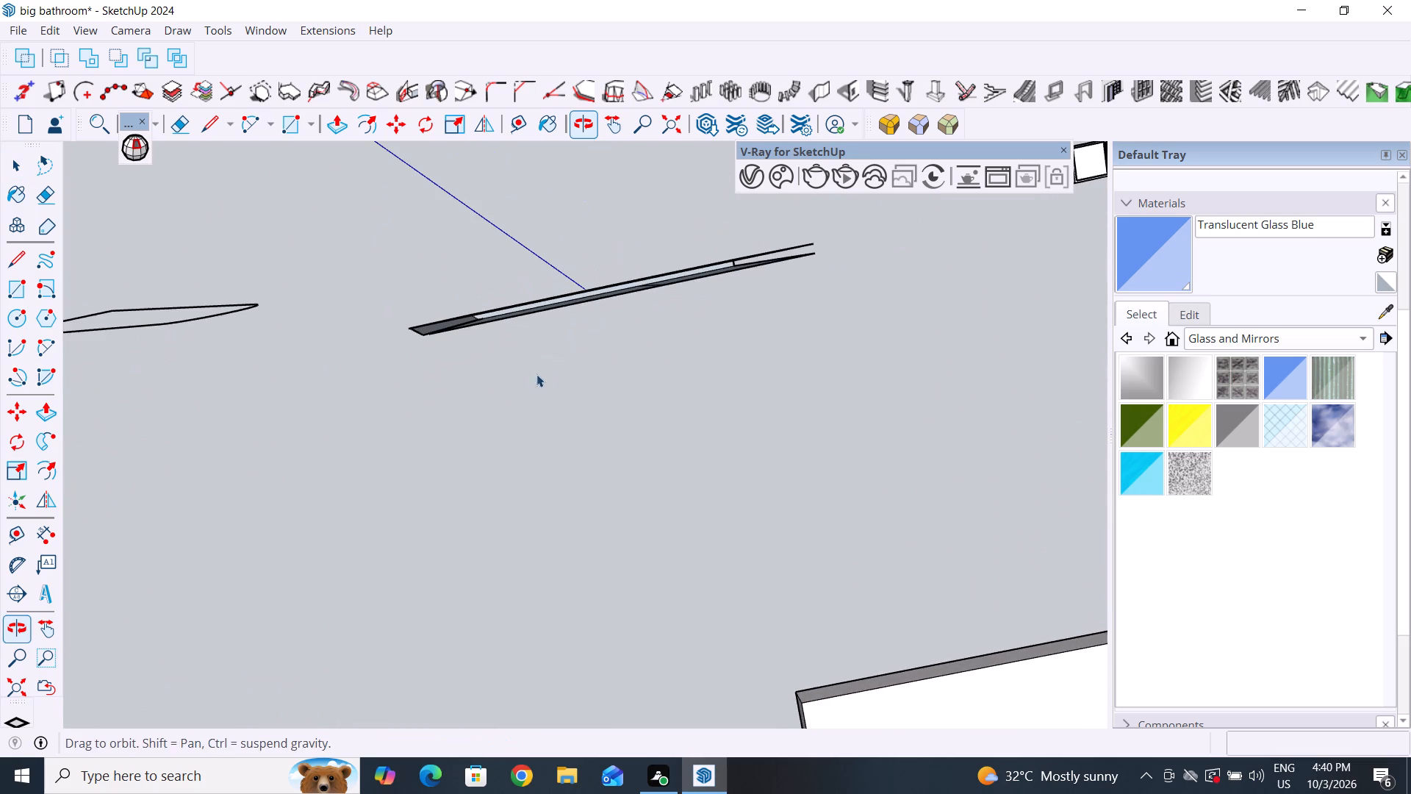
pyautogui.moveTo(536, 374); pyautogui.dragTo(539, 373, button='middle')
pyautogui.scroll(1, 530, 296)
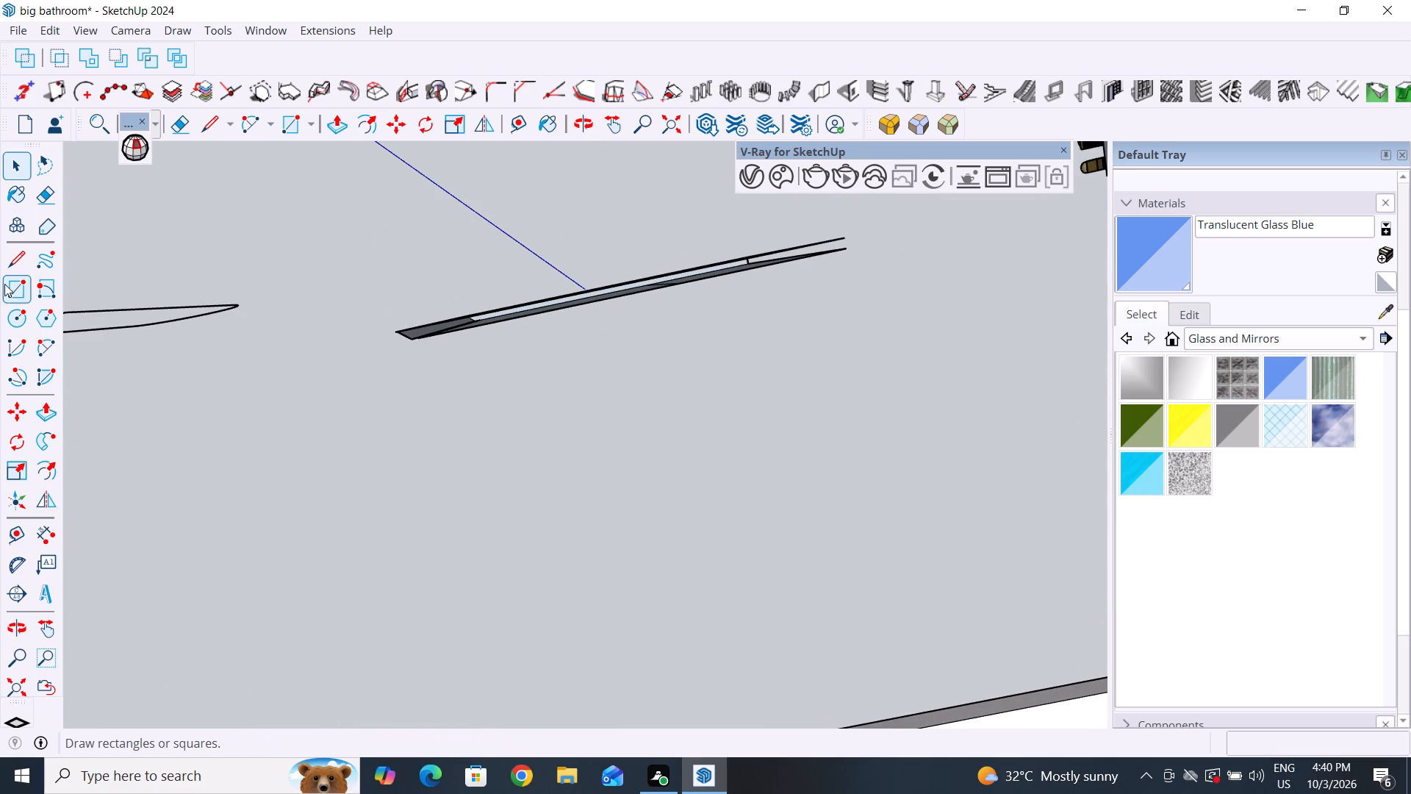
pyautogui.click(18, 287)
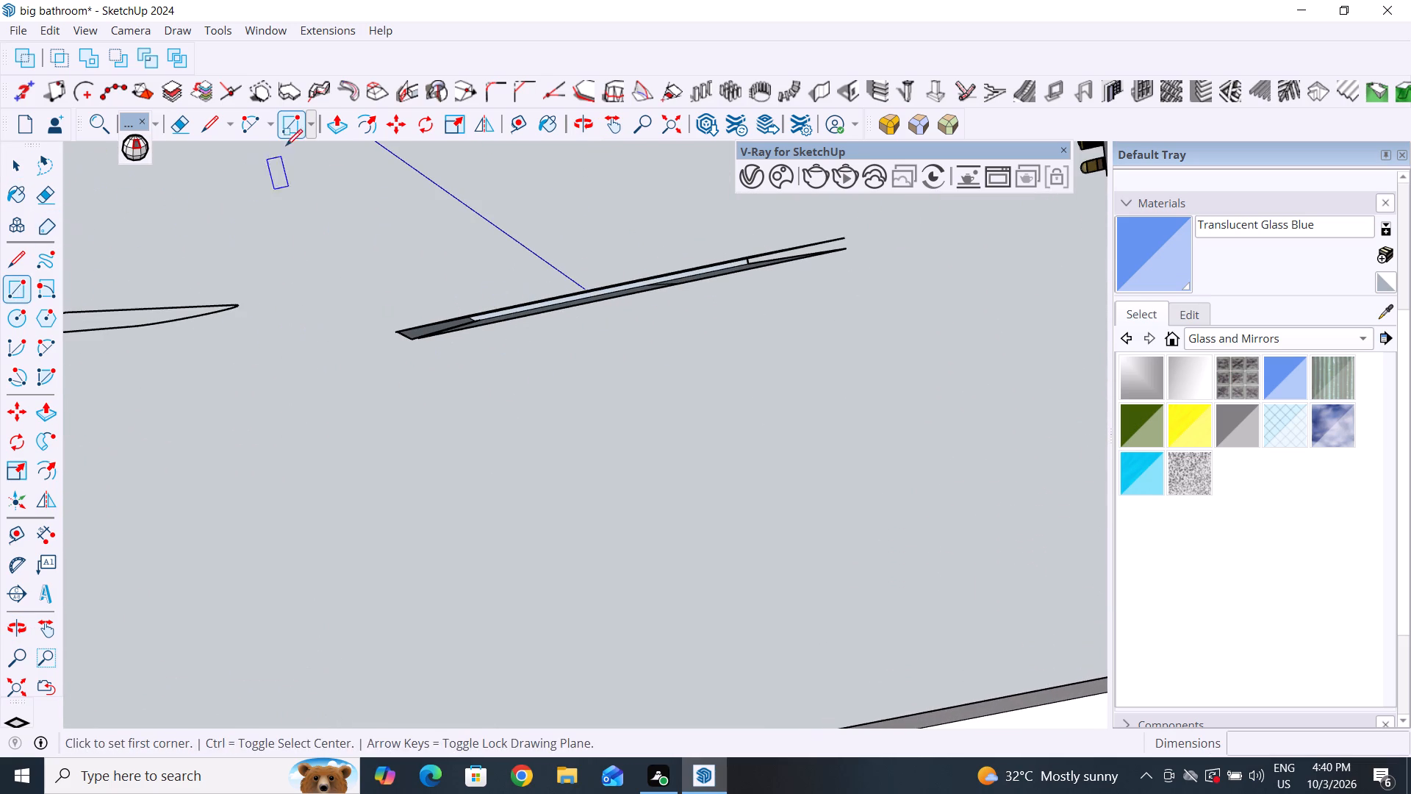
pyautogui.click(292, 118)
pyautogui.scroll(6, 903, 234)
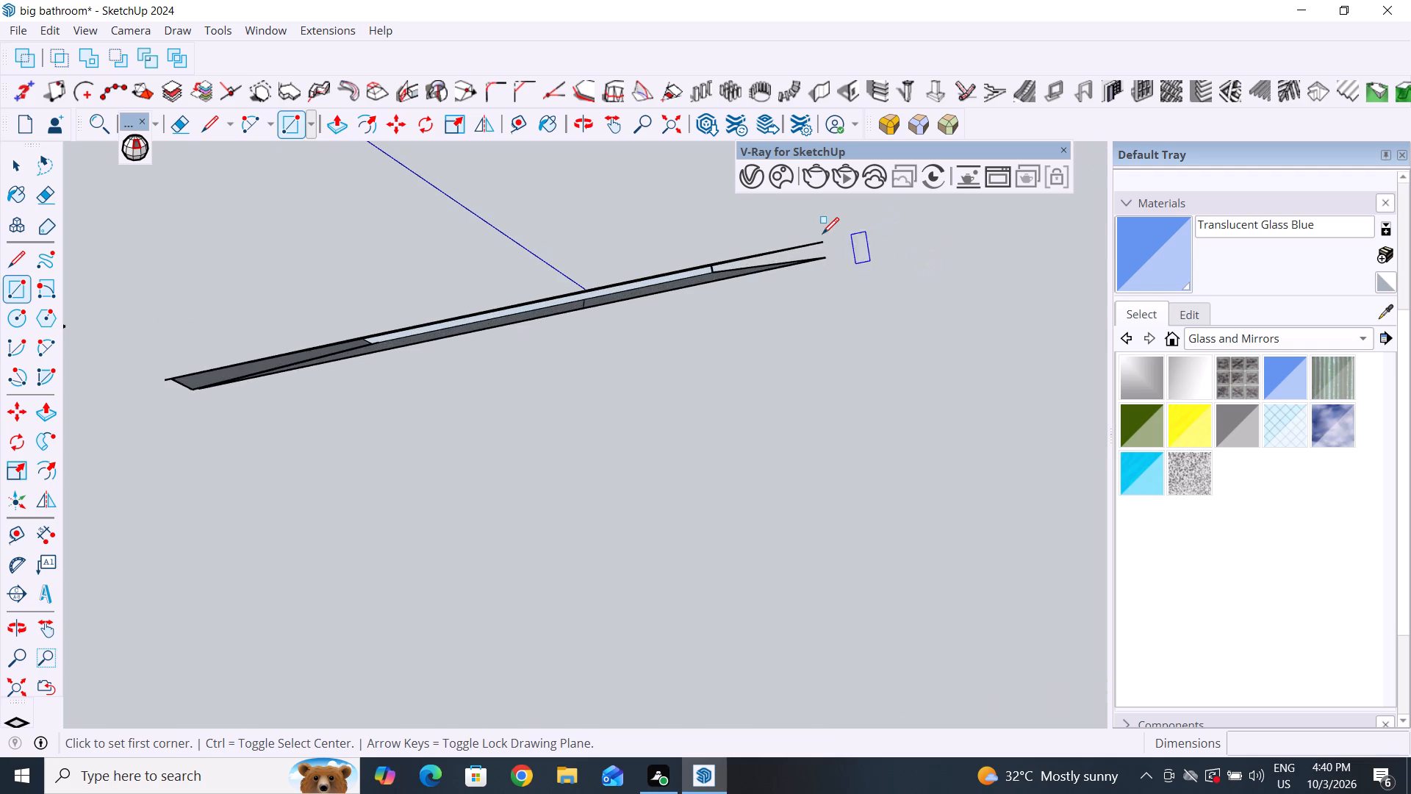
pyautogui.scroll(2, 822, 234)
pyautogui.click(822, 248)
pyautogui.scroll(-3, 822, 248)
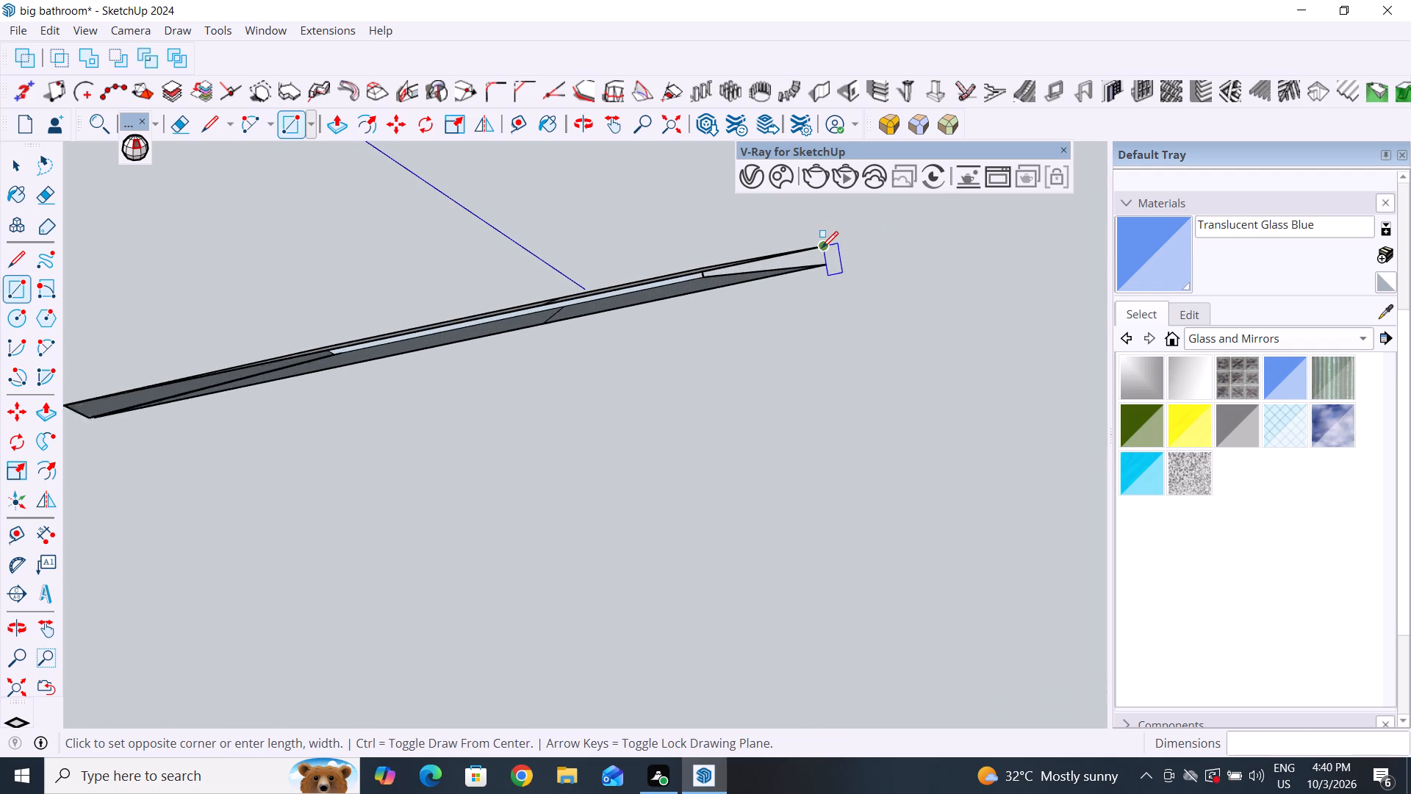
pyautogui.scroll(-2, 822, 248)
pyautogui.click(199, 397)
# Examine the copied partition's large faces and end edge, and its position relative to the bathroom.
pyautogui.scroll(-3, 678, 526)
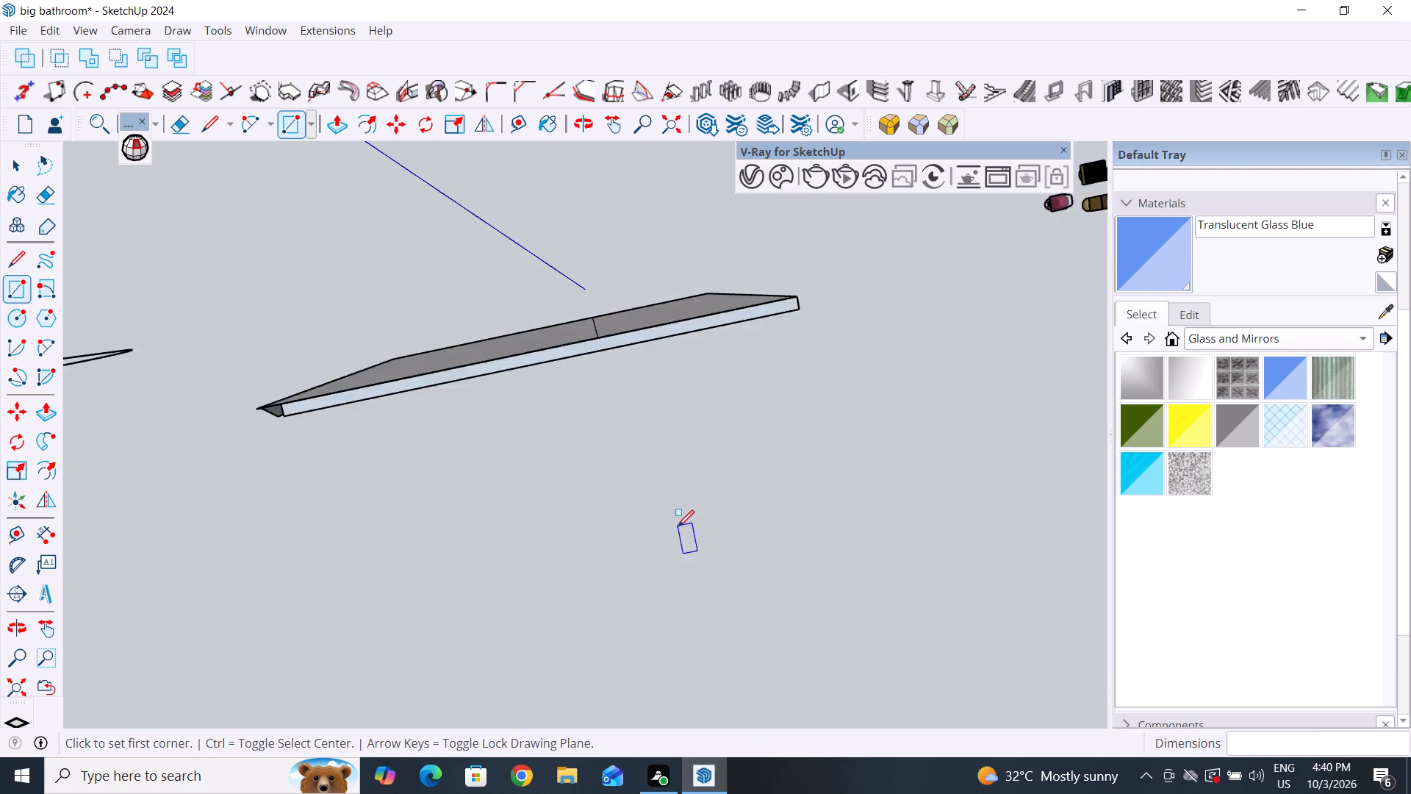
pyautogui.moveTo(564, 476); pyautogui.dragTo(1015, 662, button='middle')
pyautogui.moveTo(685, 507); pyautogui.dragTo(733, 526, button='middle')
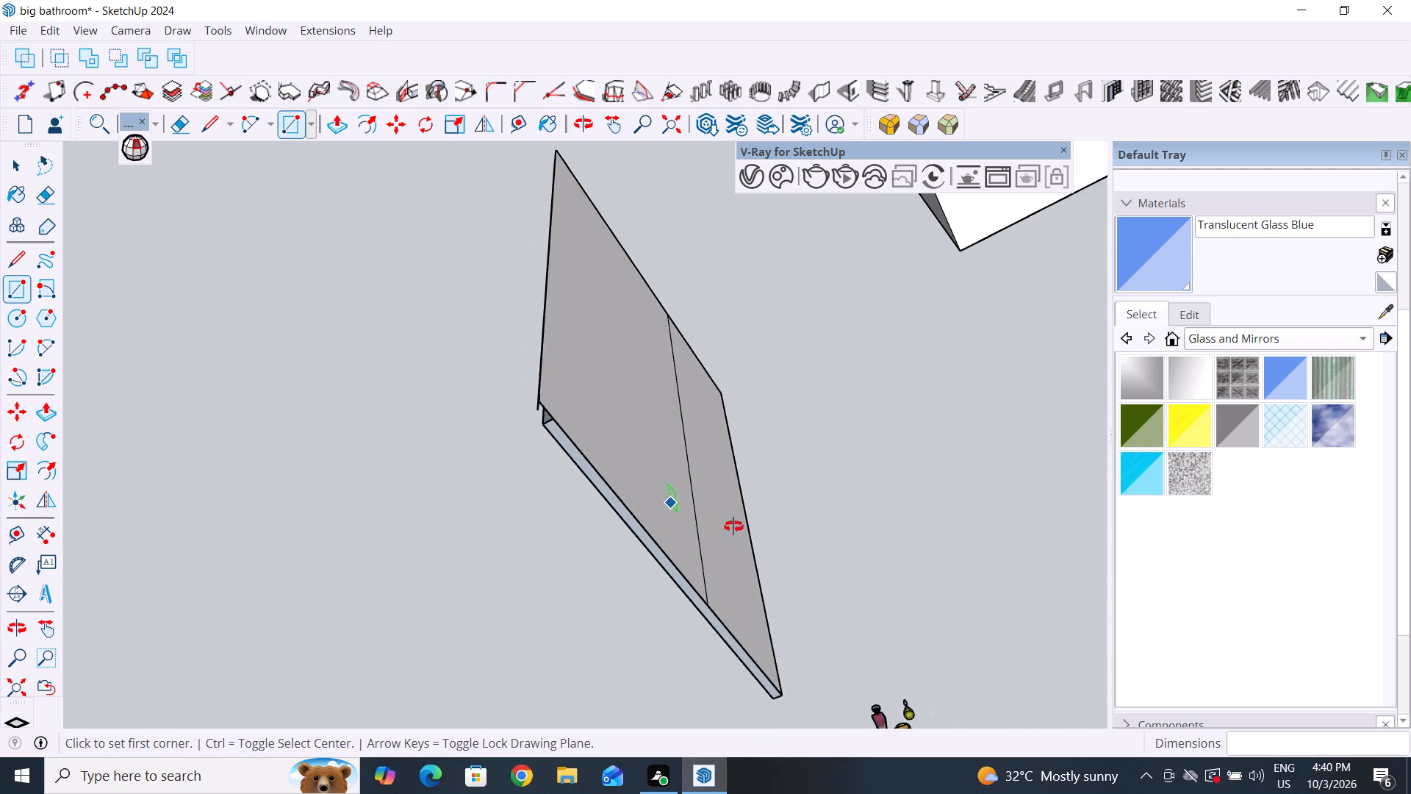
pyautogui.moveTo(733, 526); pyautogui.dragTo(1032, 709, button='middle')
pyautogui.moveTo(797, 582); pyautogui.dragTo(1024, 688, button='middle')
pyautogui.scroll(-4, 736, 551)
pyautogui.moveTo(754, 567); pyautogui.dragTo(981, 636, button='middle')
pyautogui.scroll(2, 870, 320)
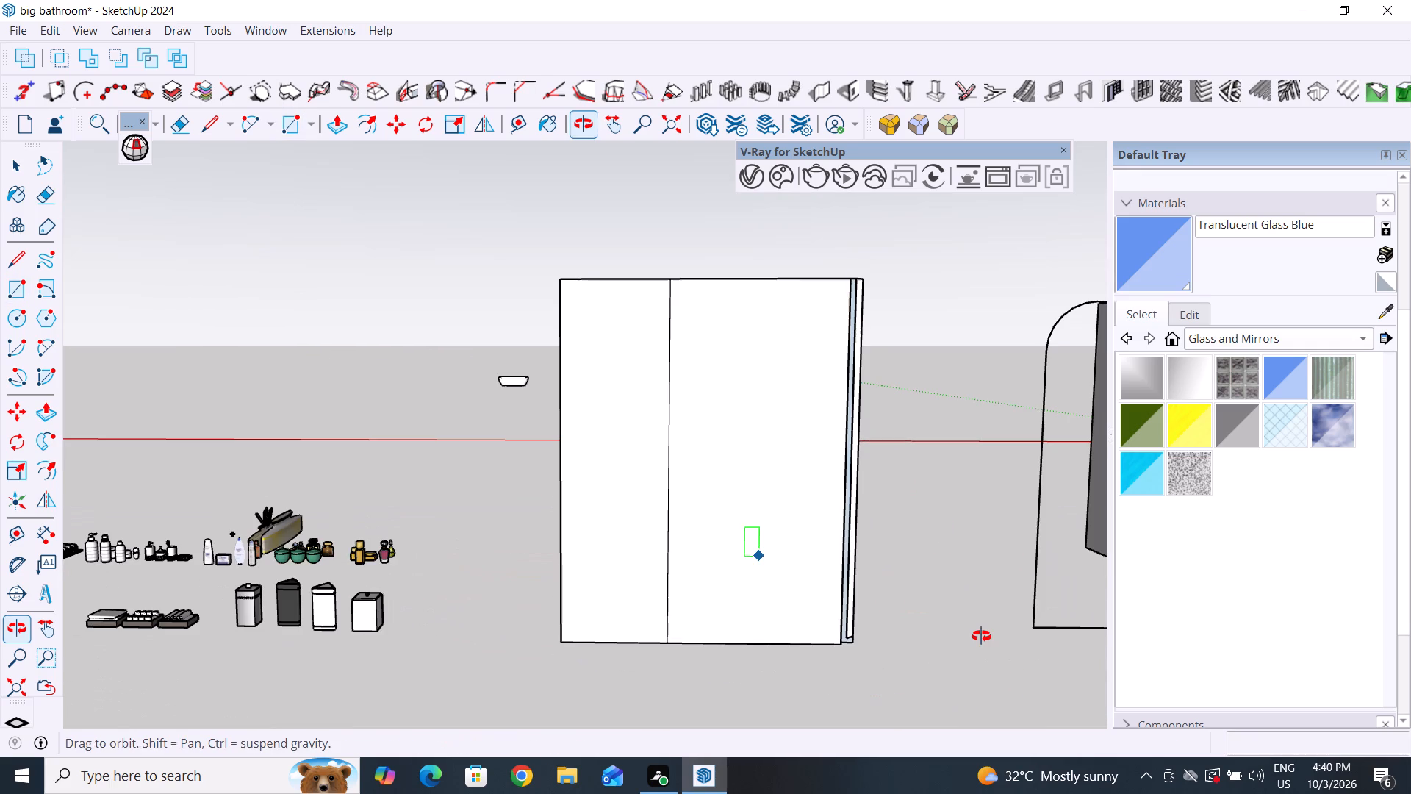
pyautogui.scroll(2, 981, 636)
pyautogui.scroll(4, 850, 294)
pyautogui.scroll(-7, 850, 294)
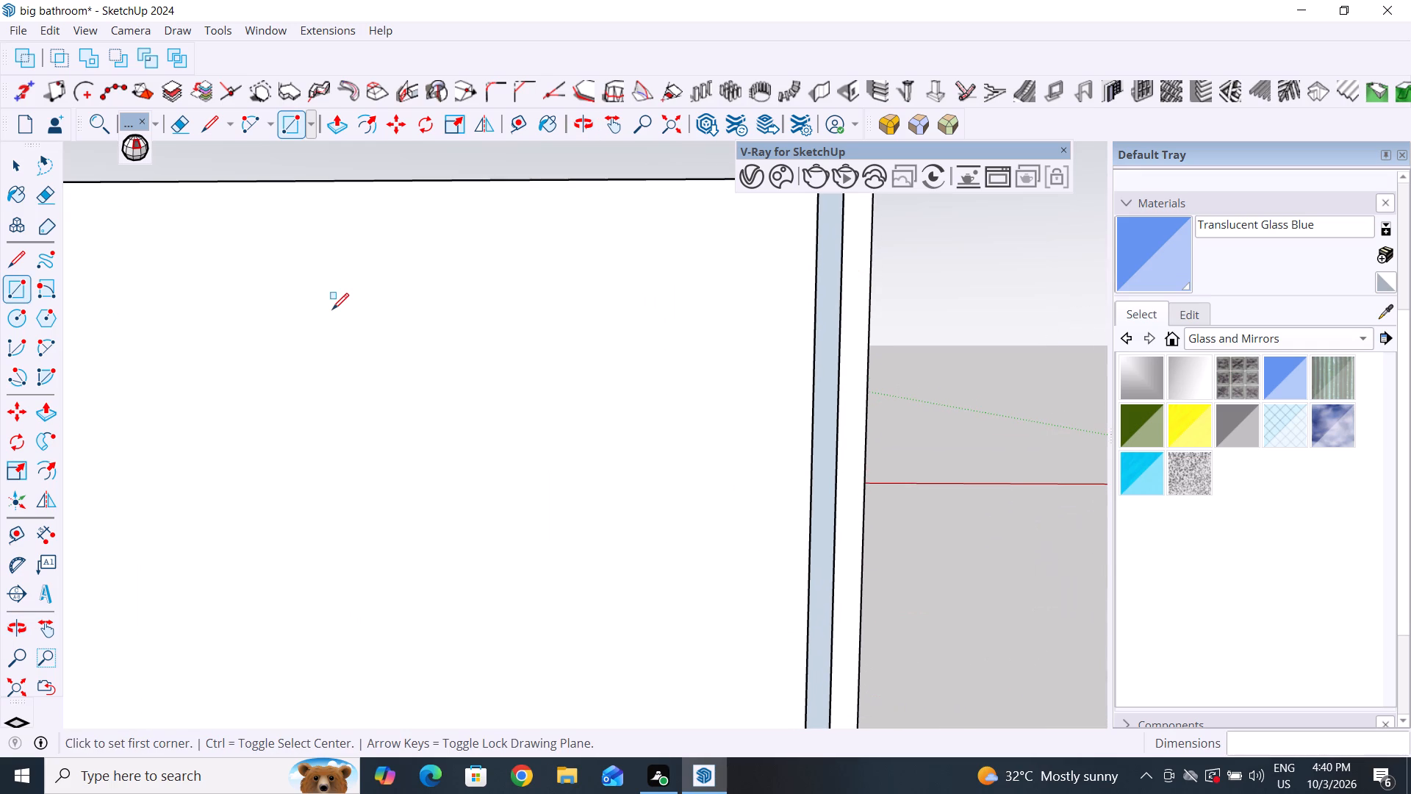
pyautogui.click(28, 161)
pyautogui.scroll(-12, 706, 512)
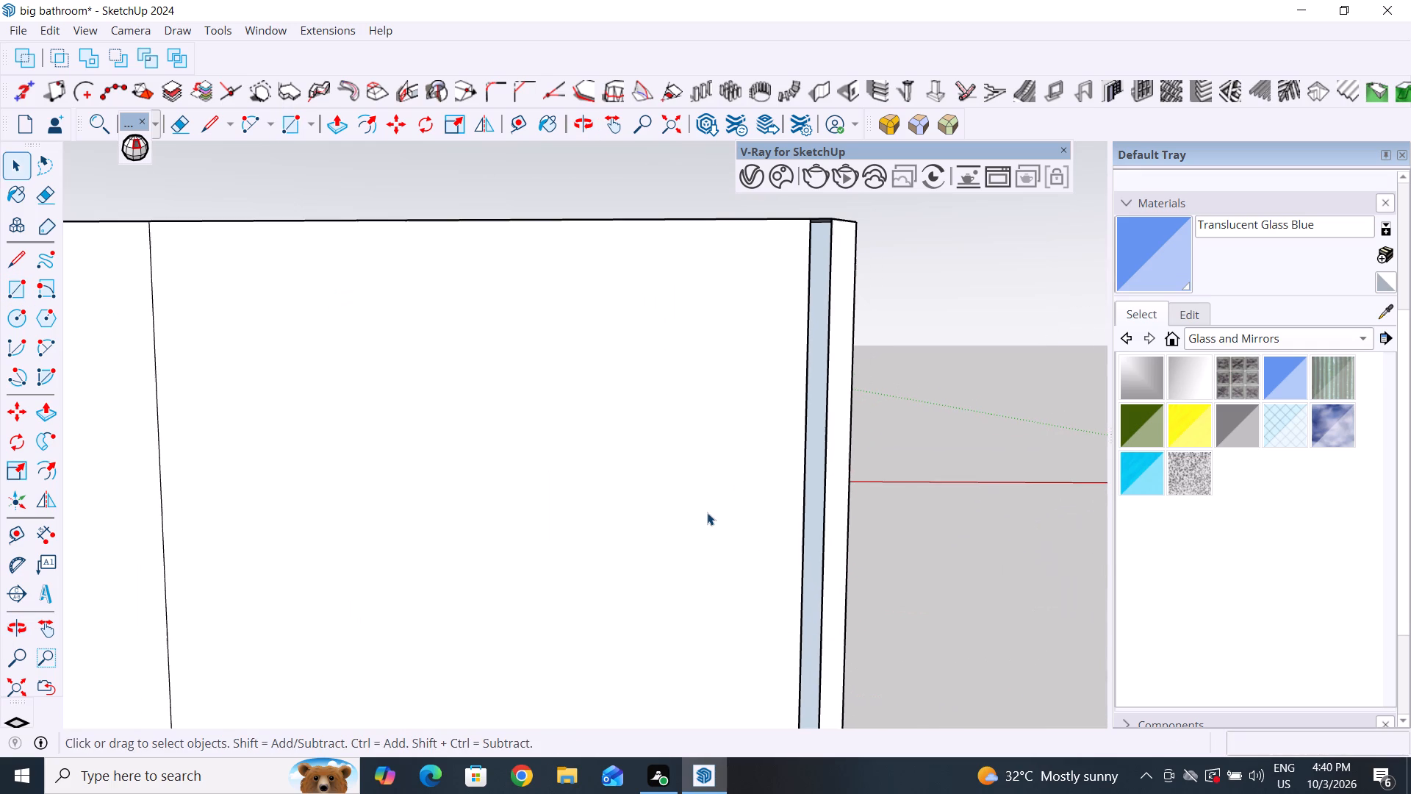
pyautogui.scroll(4, 707, 512)
pyautogui.scroll(-9, 707, 512)
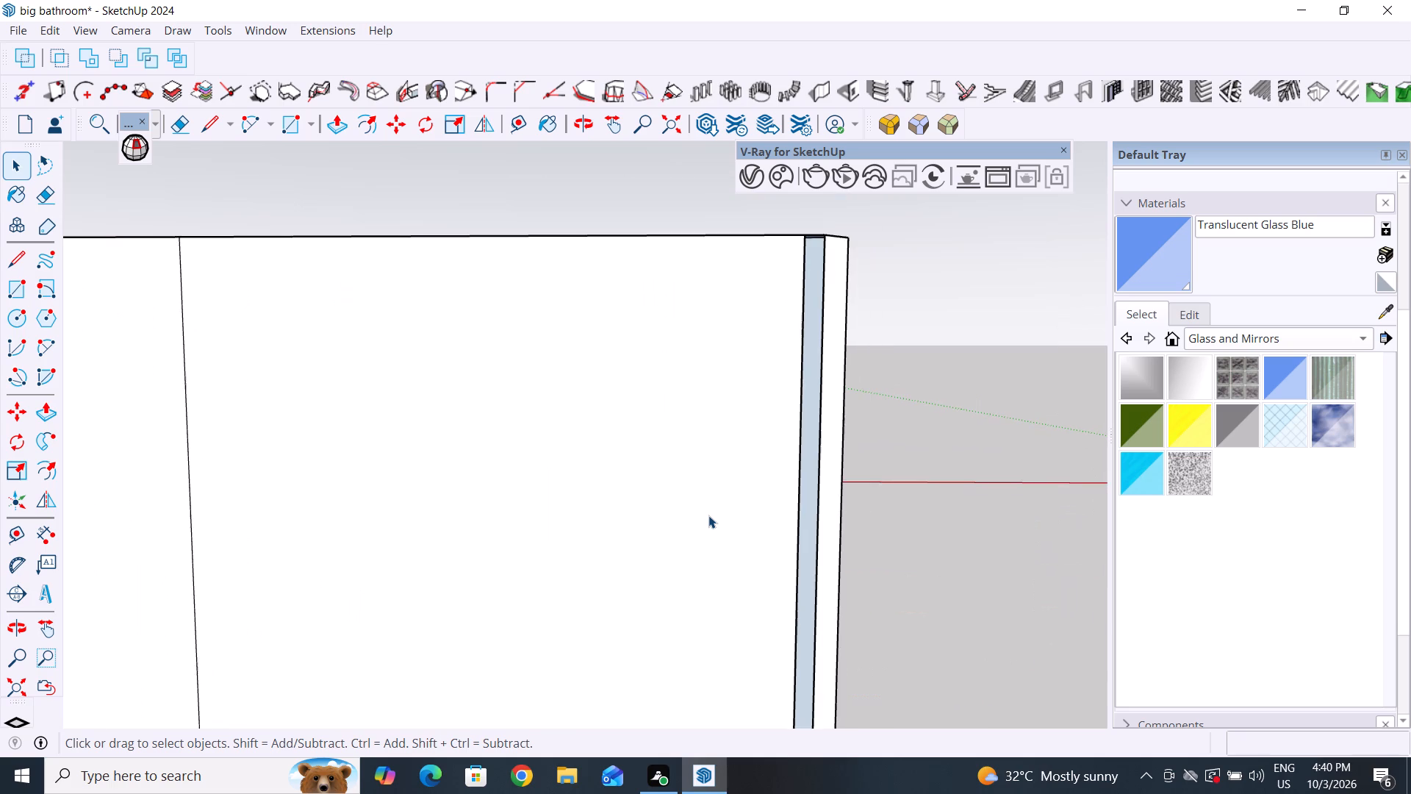
pyautogui.scroll(-9, 708, 515)
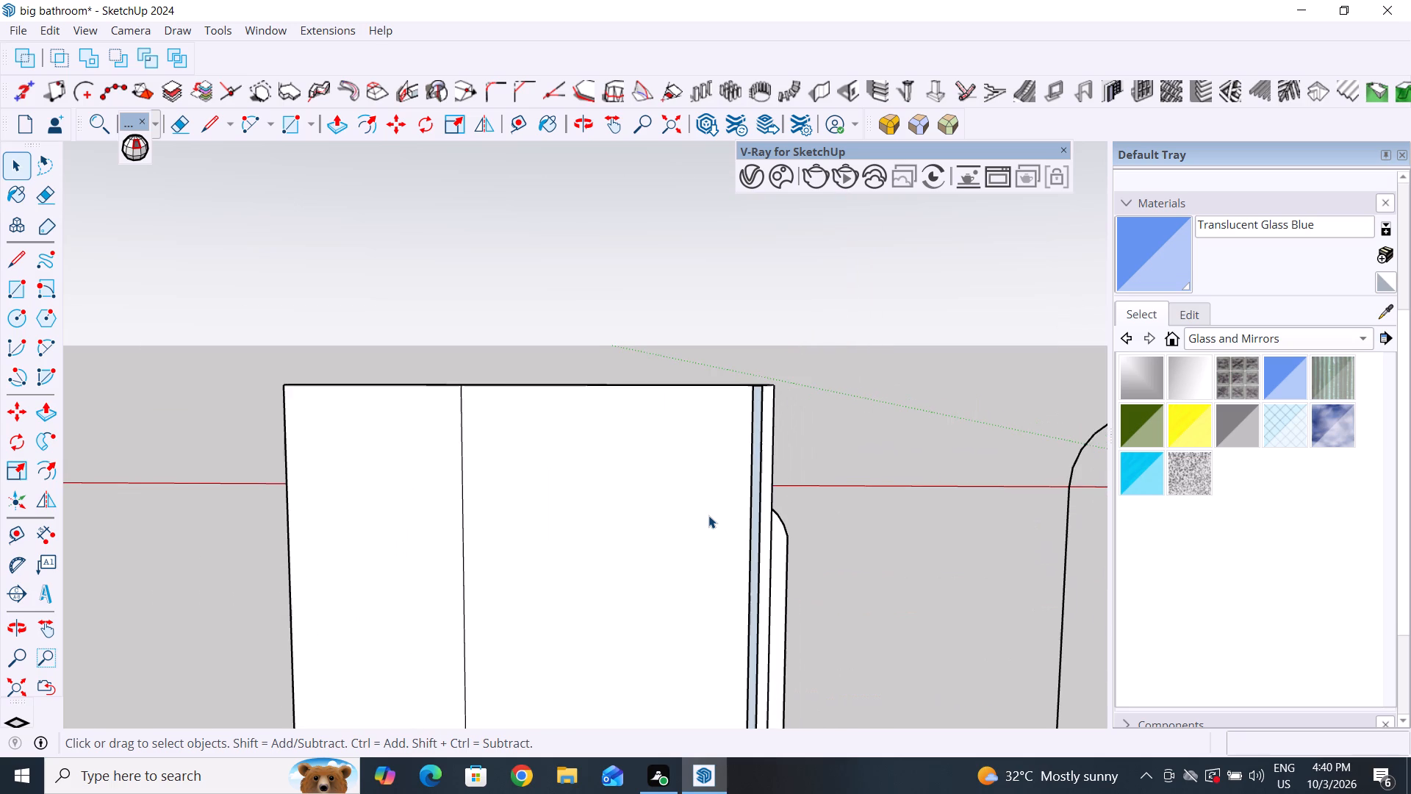
pyautogui.scroll(-6, 708, 515)
pyautogui.moveTo(789, 571); pyautogui.dragTo(708, 515, button='middle')
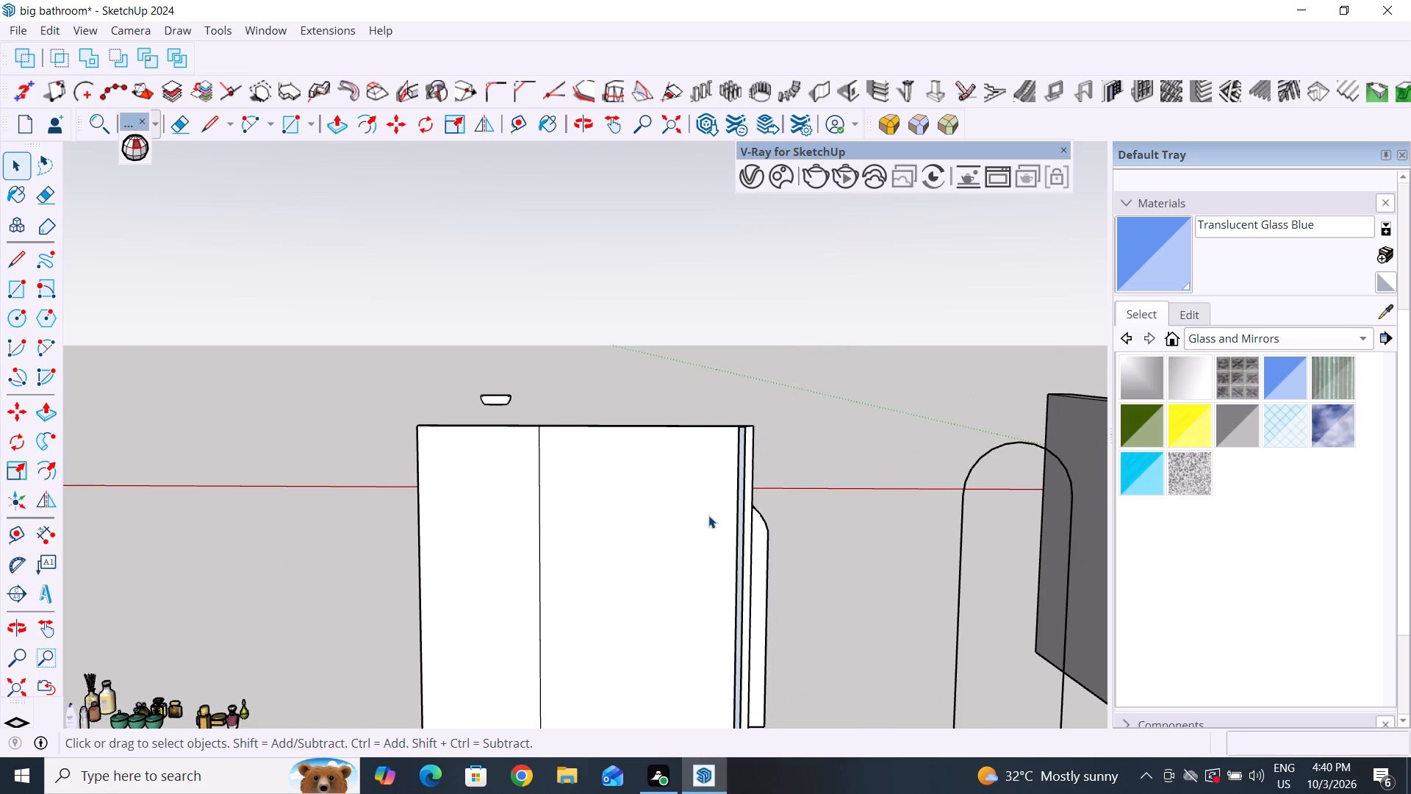
pyautogui.moveTo(708, 515); pyautogui.dragTo(320, 601, button='middle')
pyautogui.scroll(-5, 814, 354)
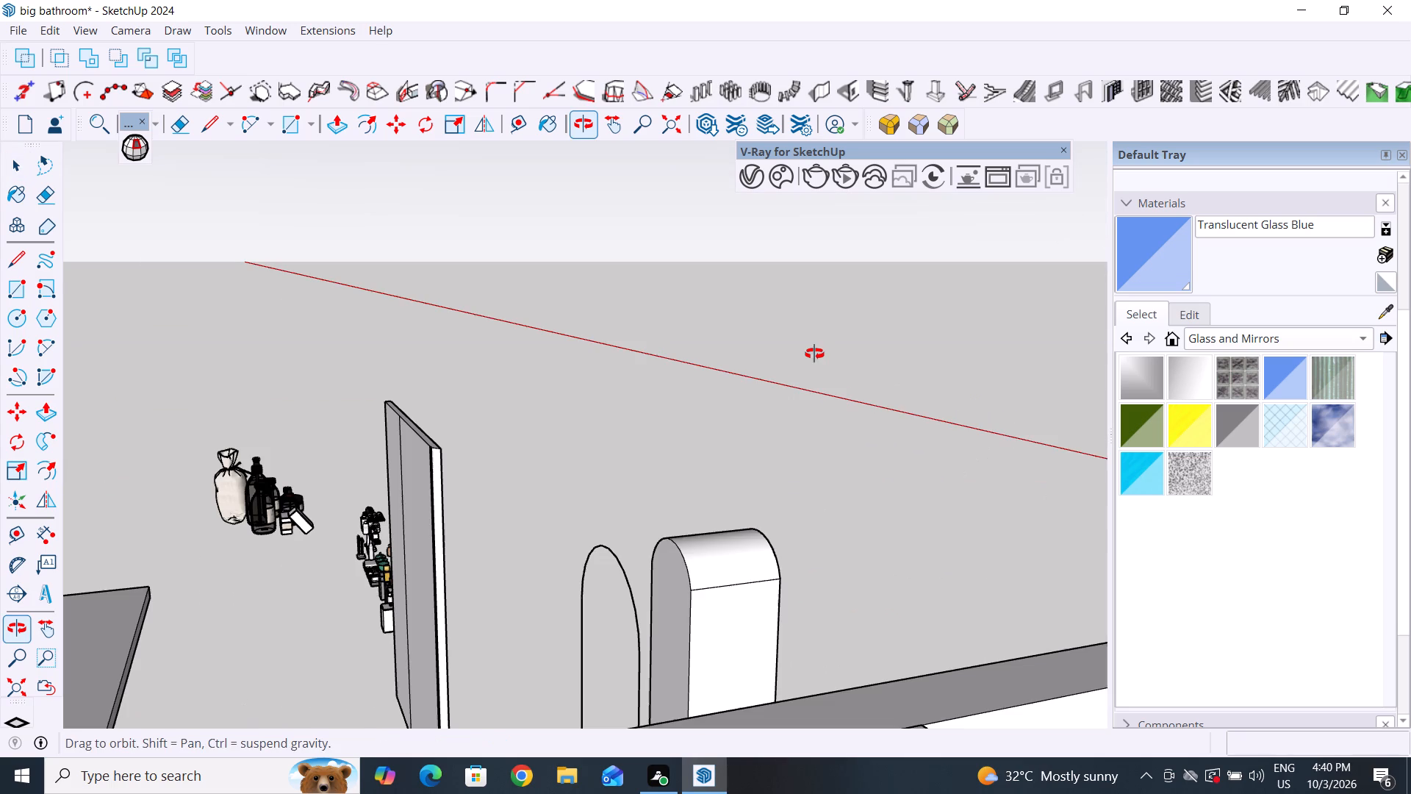
pyautogui.moveTo(755, 457); pyautogui.dragTo(362, 614, button='middle')
pyautogui.scroll(-4, 711, 419)
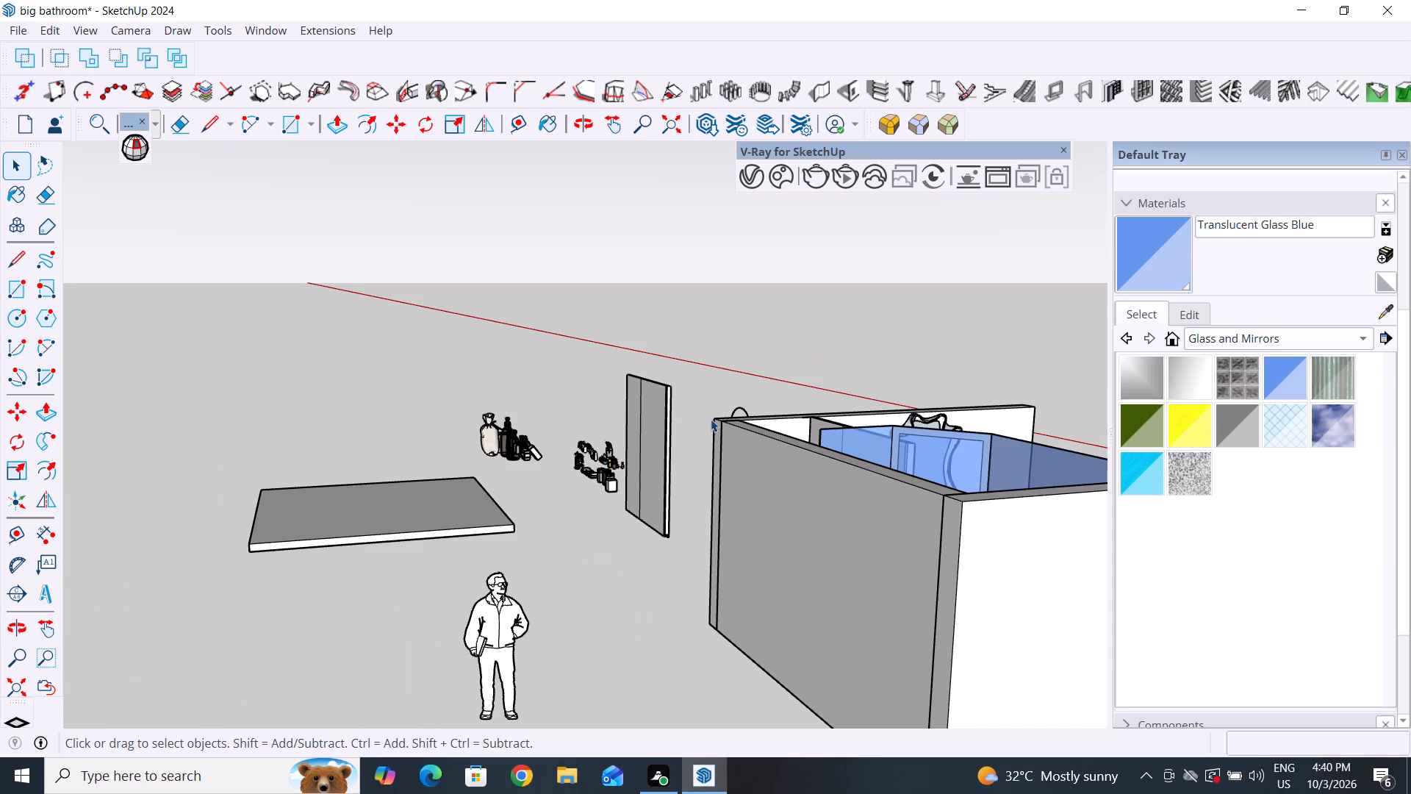
pyautogui.moveTo(864, 470); pyautogui.dragTo(788, 433, button='middle')
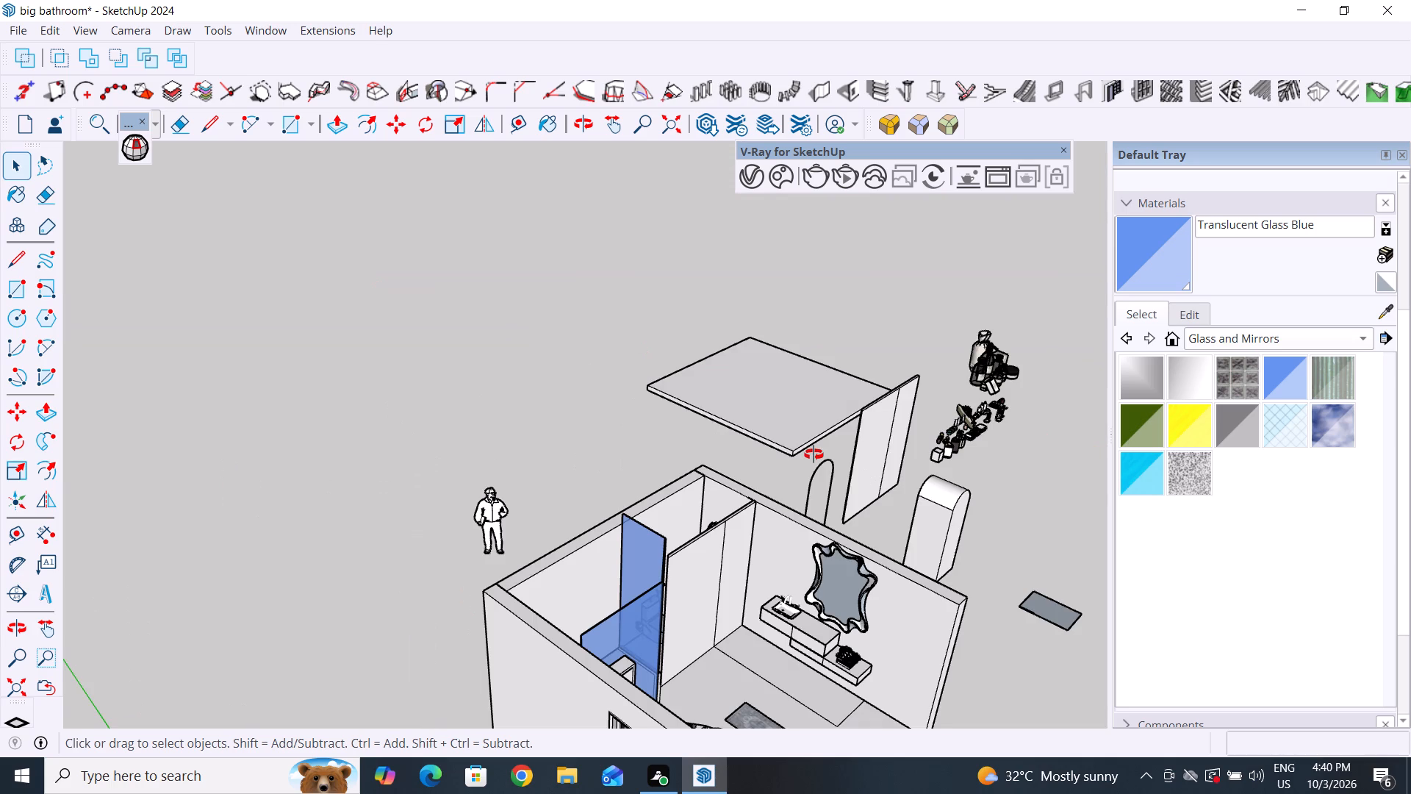
# Delete the vertical dividing line from the copied partition's white large face outside the room.
pyautogui.scroll(8, 949, 468)
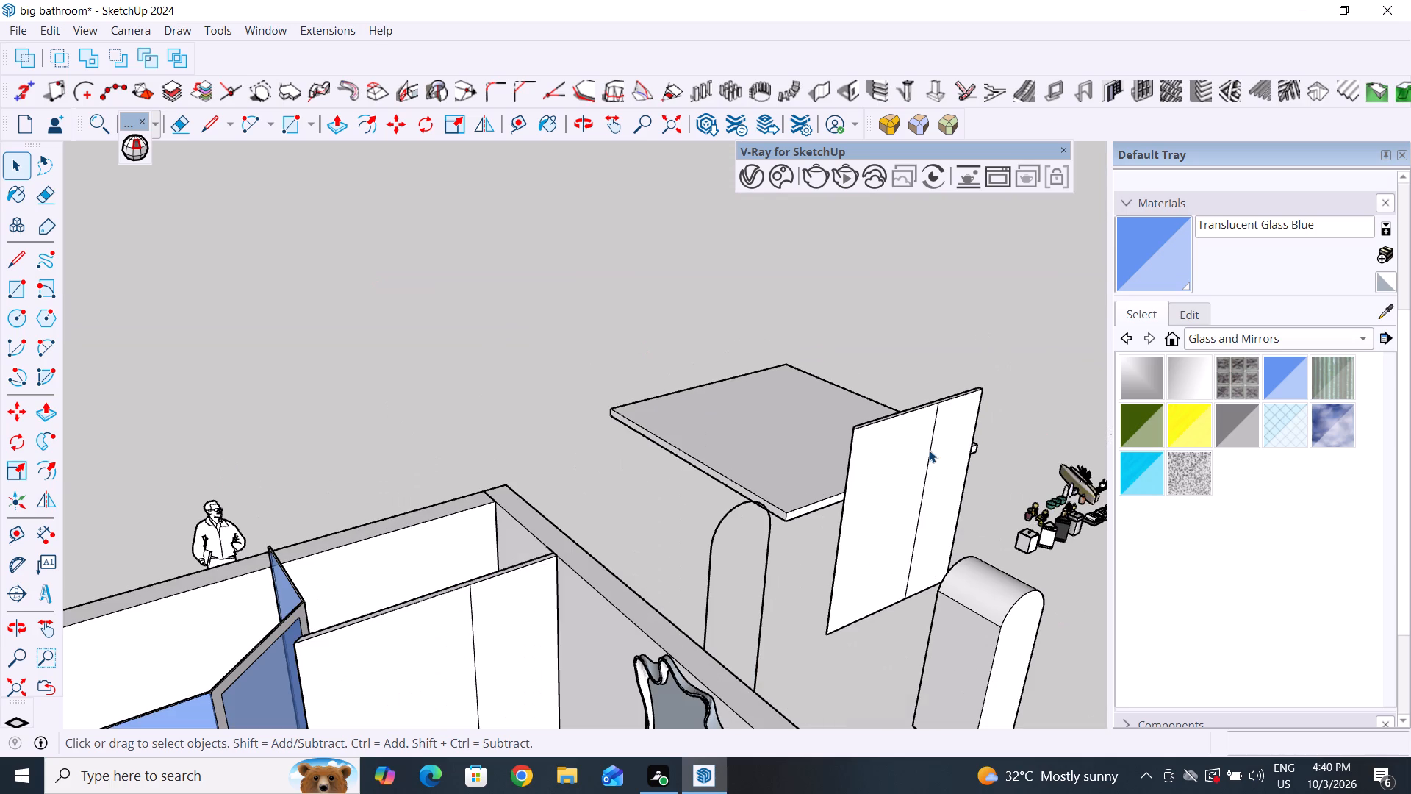
pyautogui.click(929, 450)
pyautogui.press('Delete')
# Delete the vertical dividing line on the opposite large face of the copied partition.
pyautogui.scroll(-4, 930, 451)
pyautogui.moveTo(944, 467); pyautogui.dragTo(963, 494, button='middle')
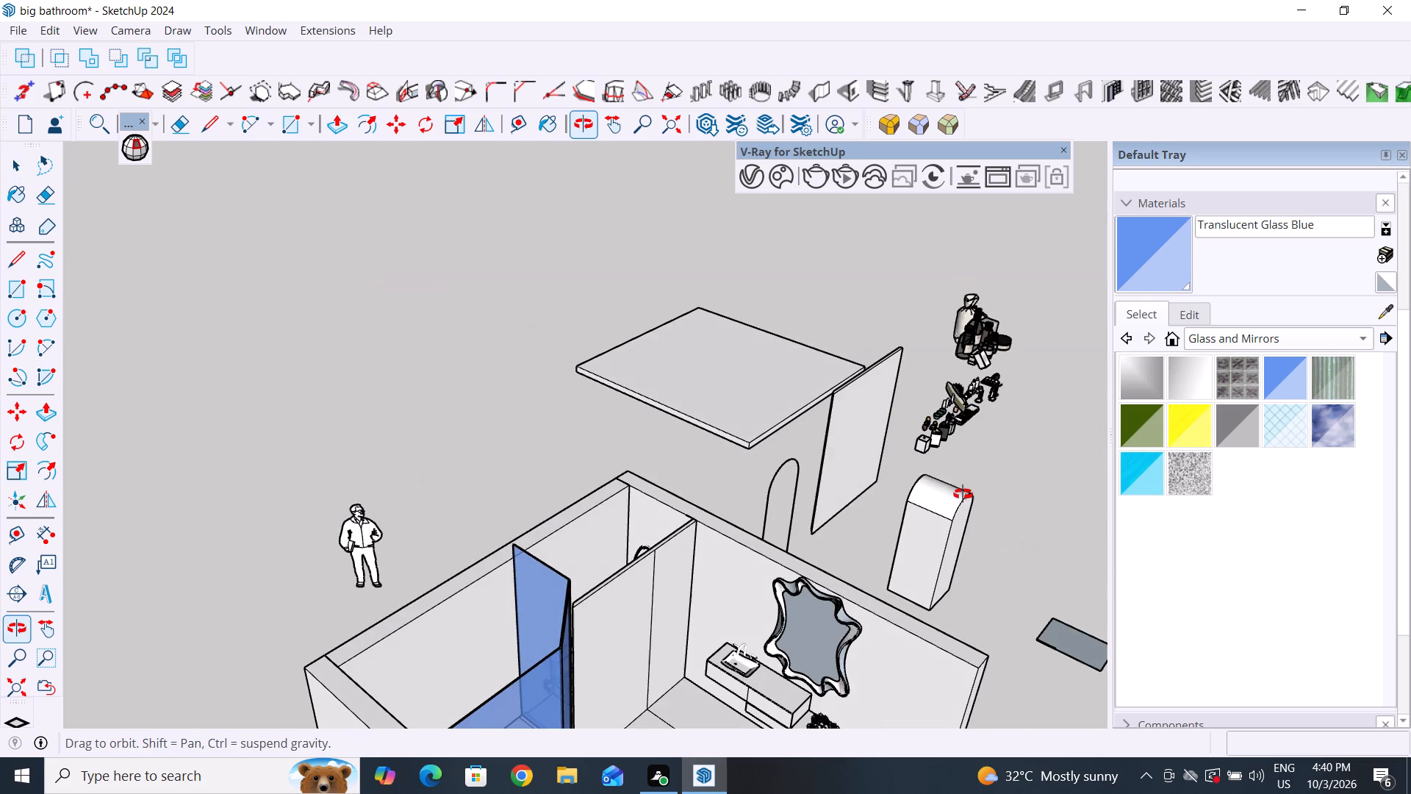
pyautogui.moveTo(963, 494); pyautogui.dragTo(1052, 582, button='middle')
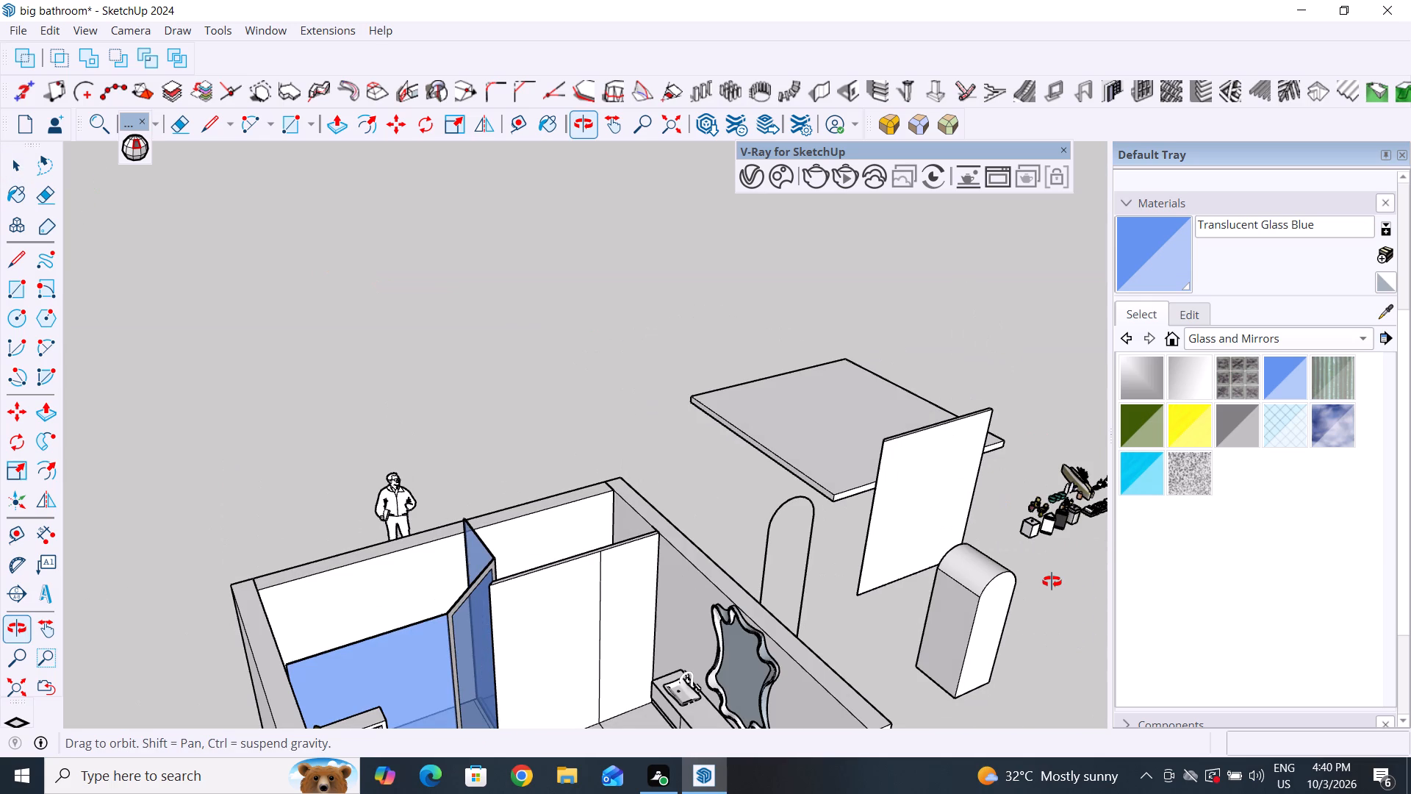
pyautogui.moveTo(796, 488); pyautogui.dragTo(1051, 518, button='middle')
pyautogui.scroll(1, 639, 423)
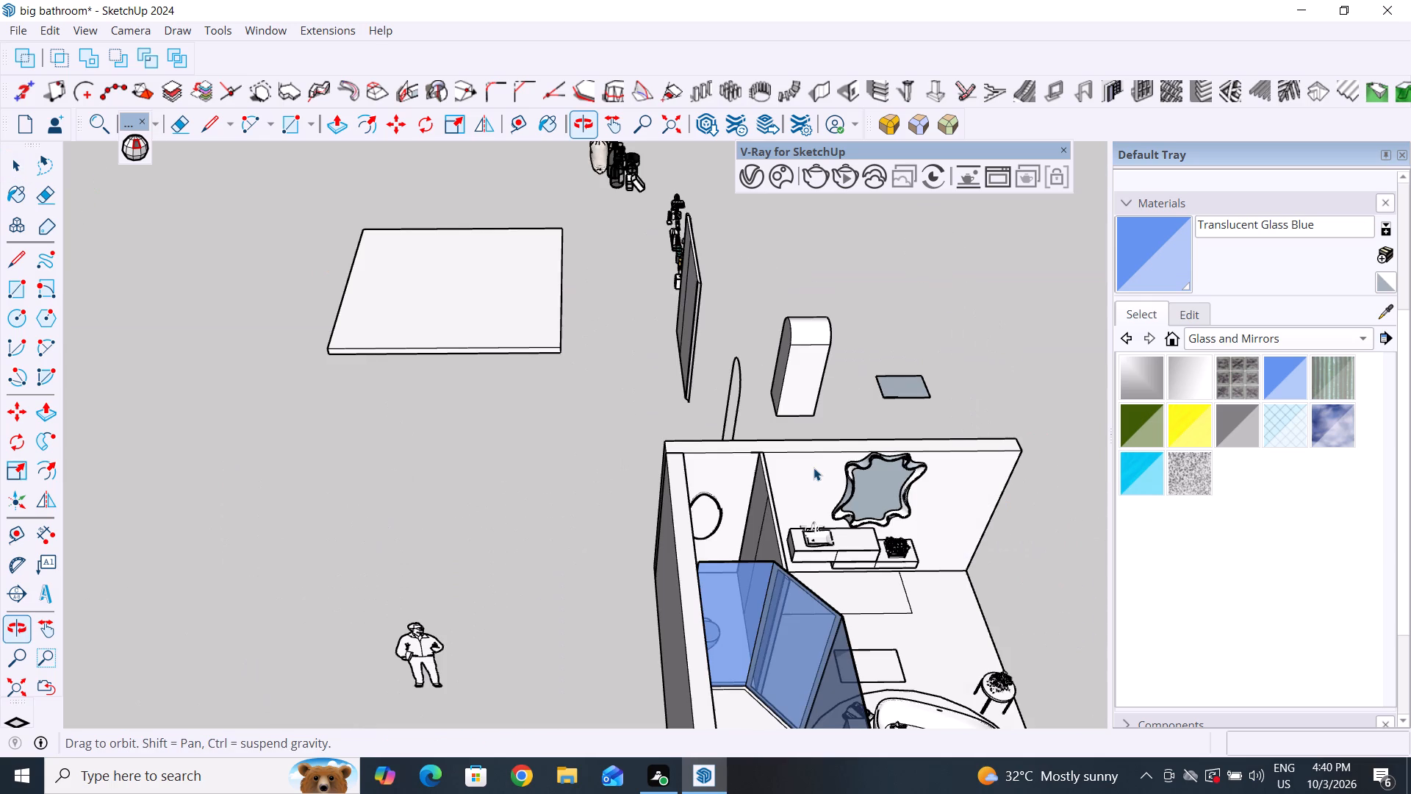
pyautogui.scroll(-5, 639, 426)
pyautogui.moveTo(632, 438); pyautogui.dragTo(828, 440, button='middle')
pyautogui.scroll(2, 694, 396)
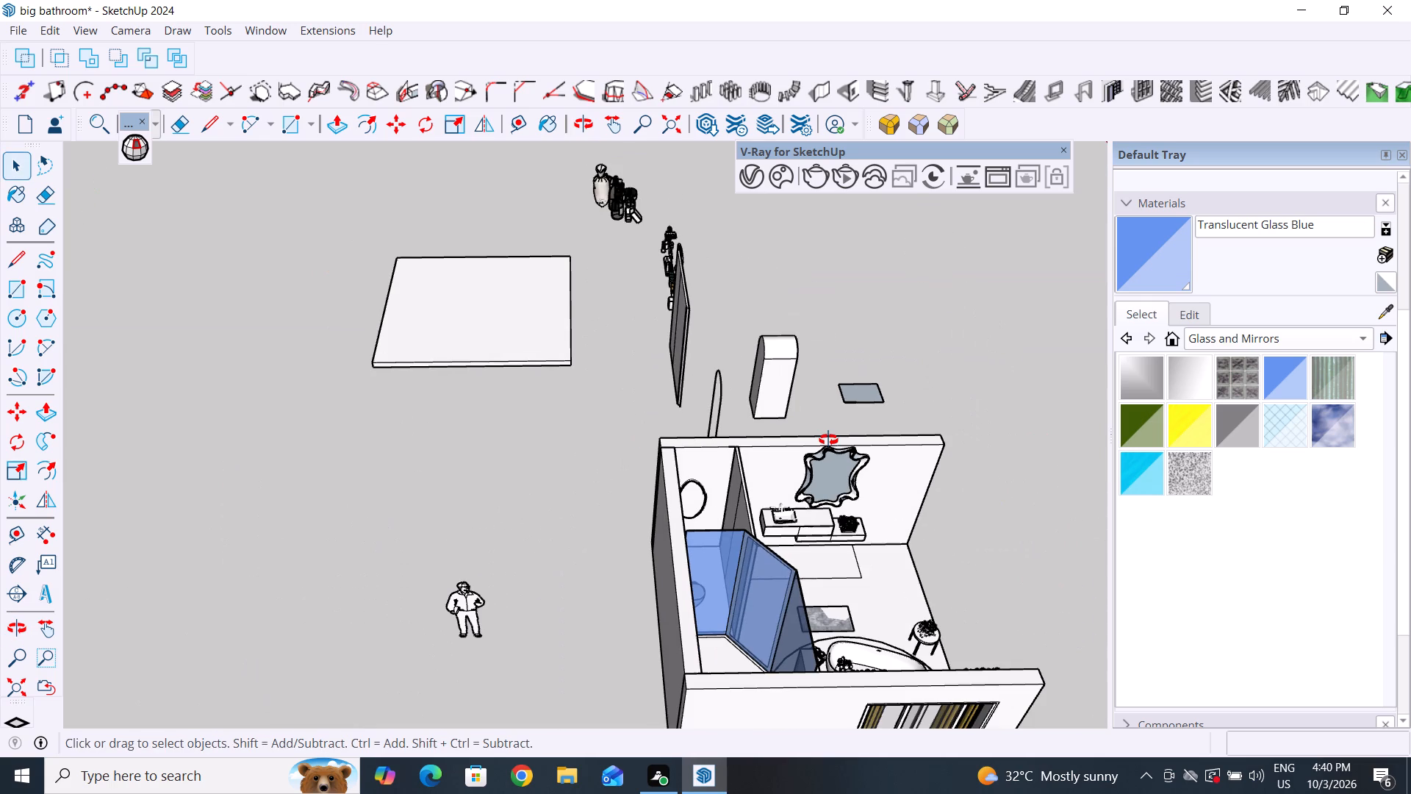
pyautogui.scroll(3, 828, 440)
pyautogui.scroll(12, 556, 307)
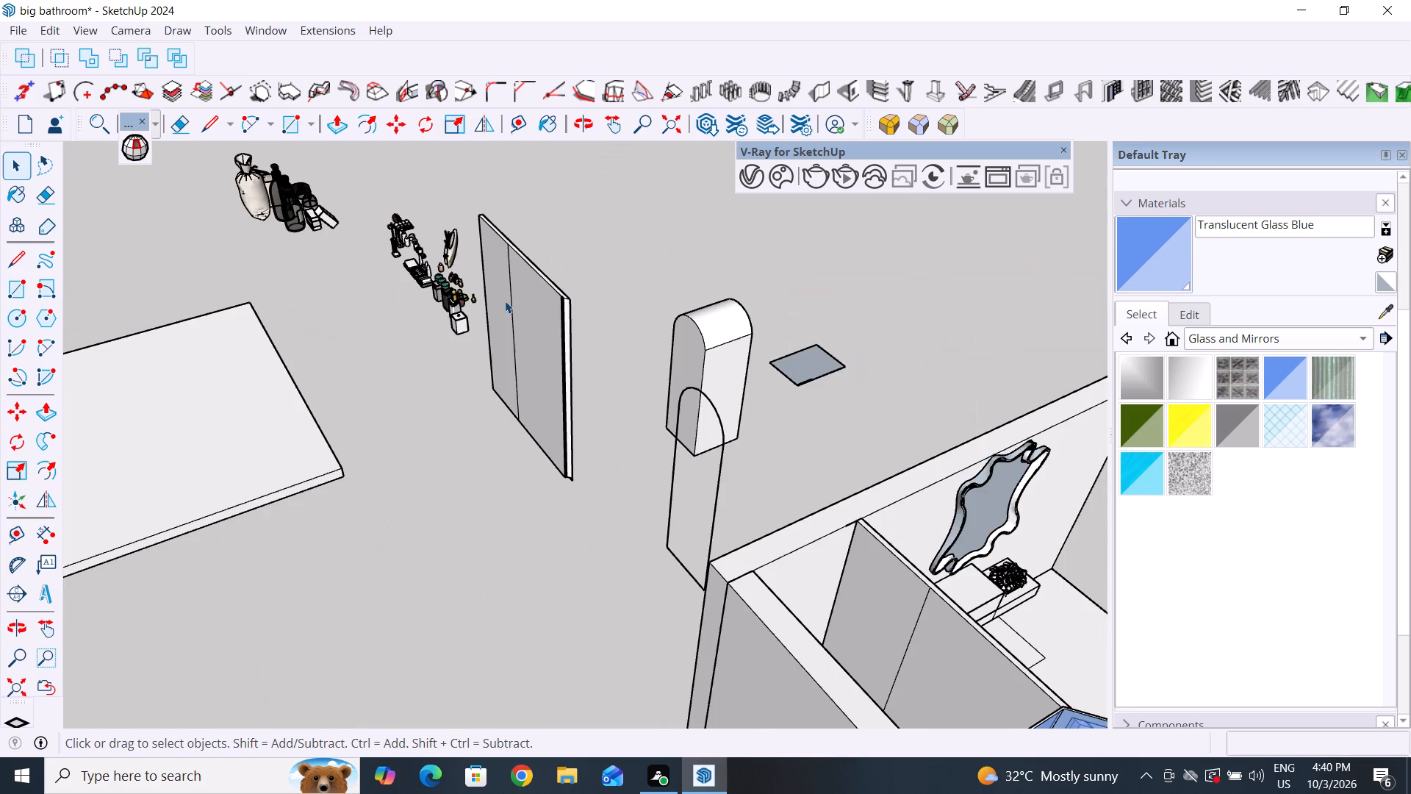
pyautogui.scroll(1, 505, 301)
pyautogui.scroll(3, 504, 237)
pyautogui.click(508, 219)
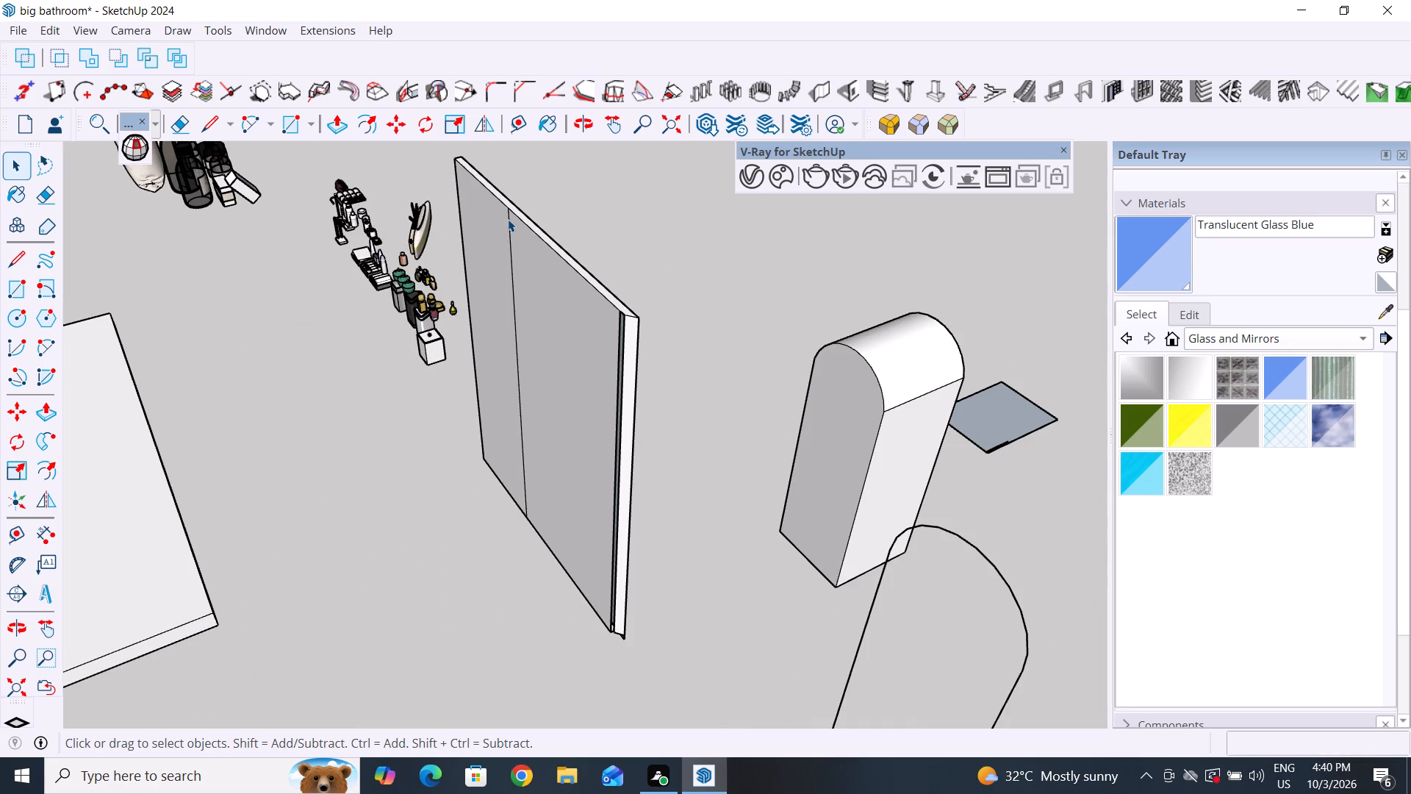
pyautogui.press('Delete')
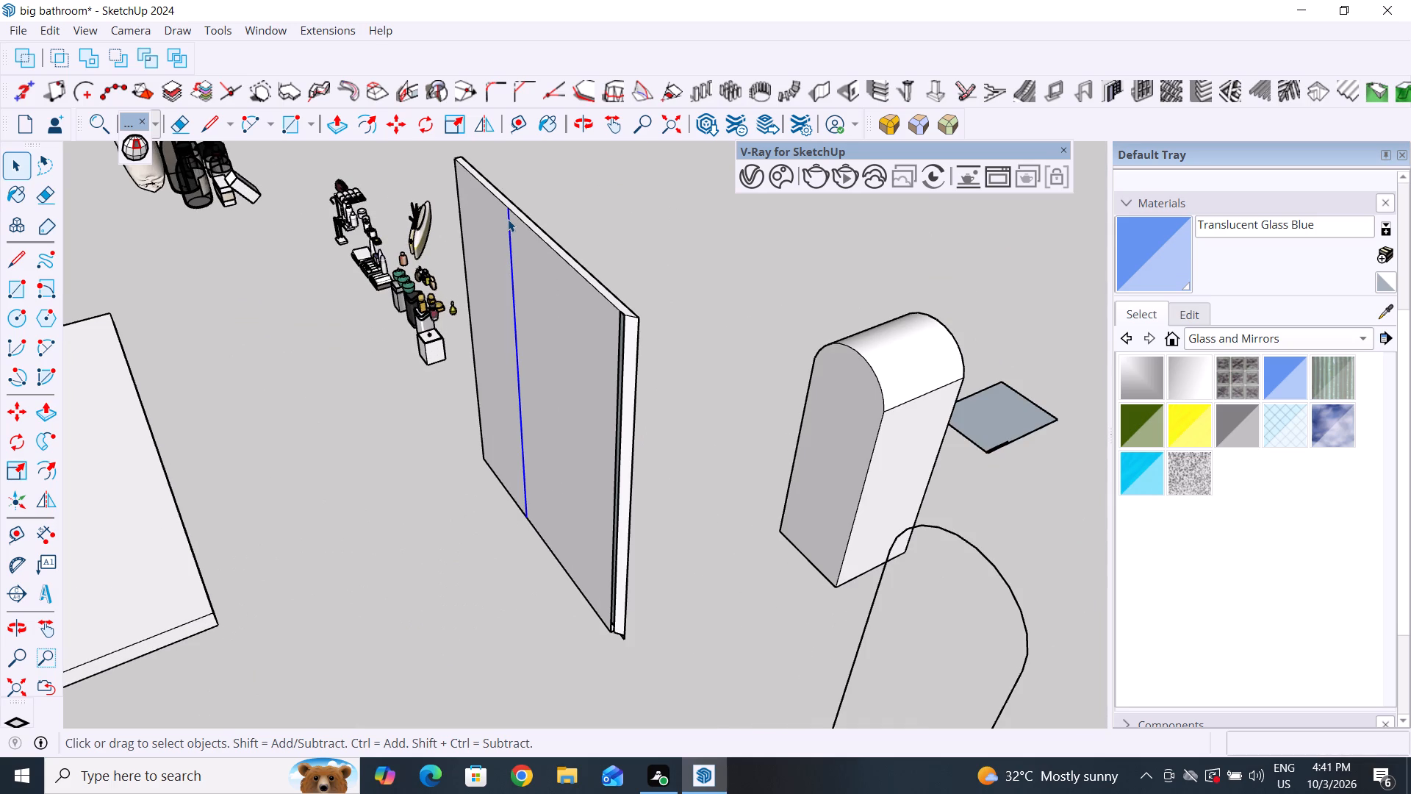
# Delete that entire large face and the narrow end face beside it from the copied partition.
pyautogui.click(551, 318)
pyautogui.press('Delete')
pyautogui.click(631, 384)
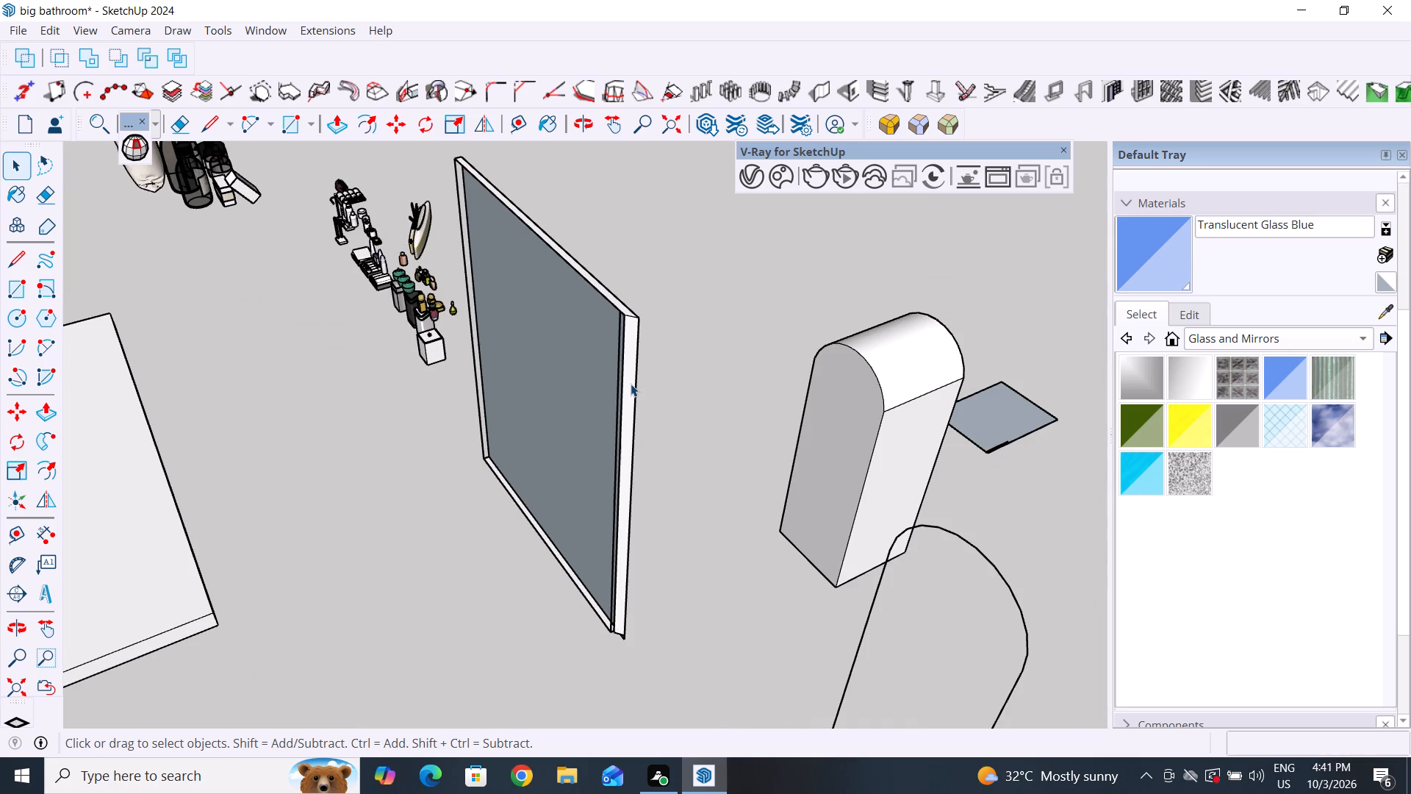
pyautogui.press('Delete')
# Delete the narrow bottom face of the copied partition and its long outer bottom edge.
pyautogui.scroll(10, 631, 384)
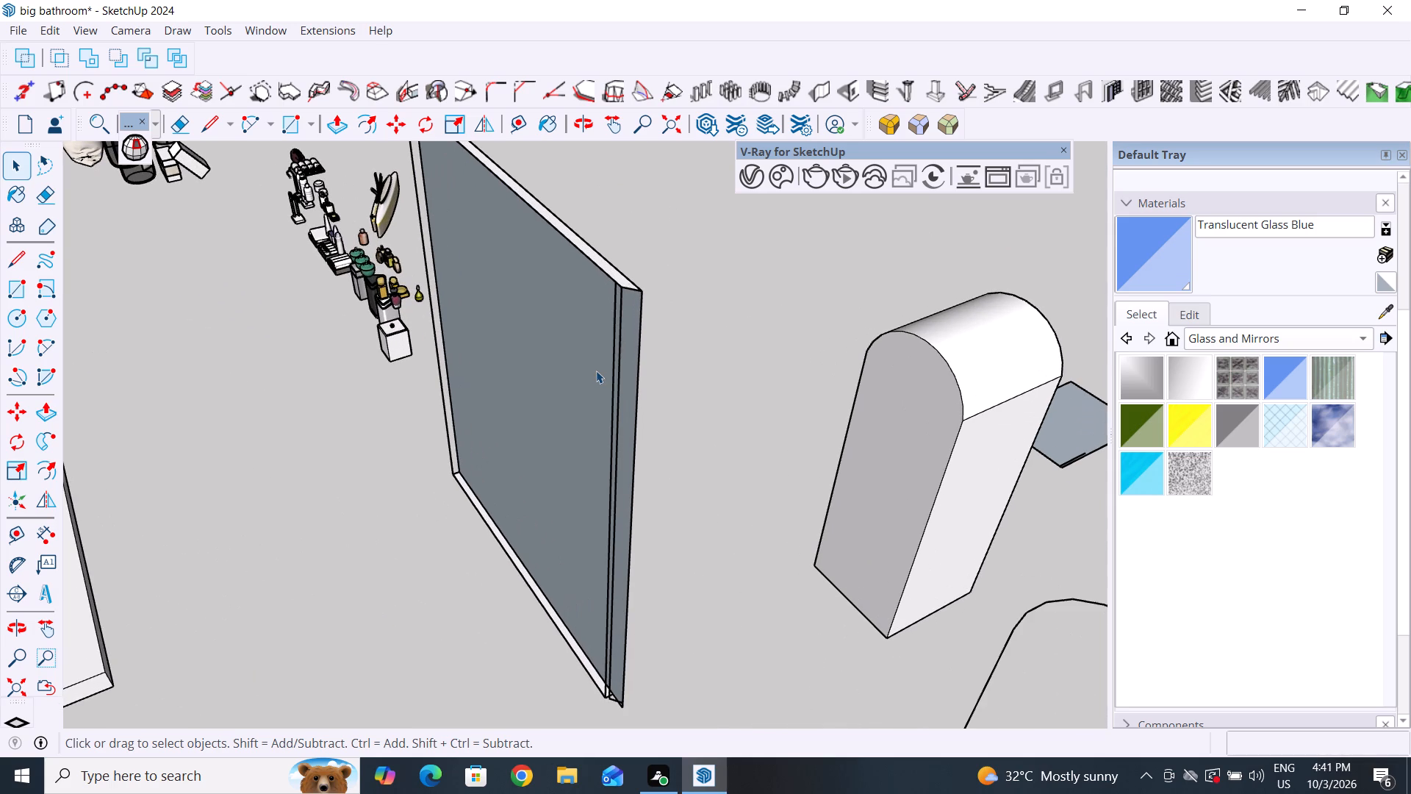
pyautogui.moveTo(639, 385); pyautogui.dragTo(614, 429, button='middle')
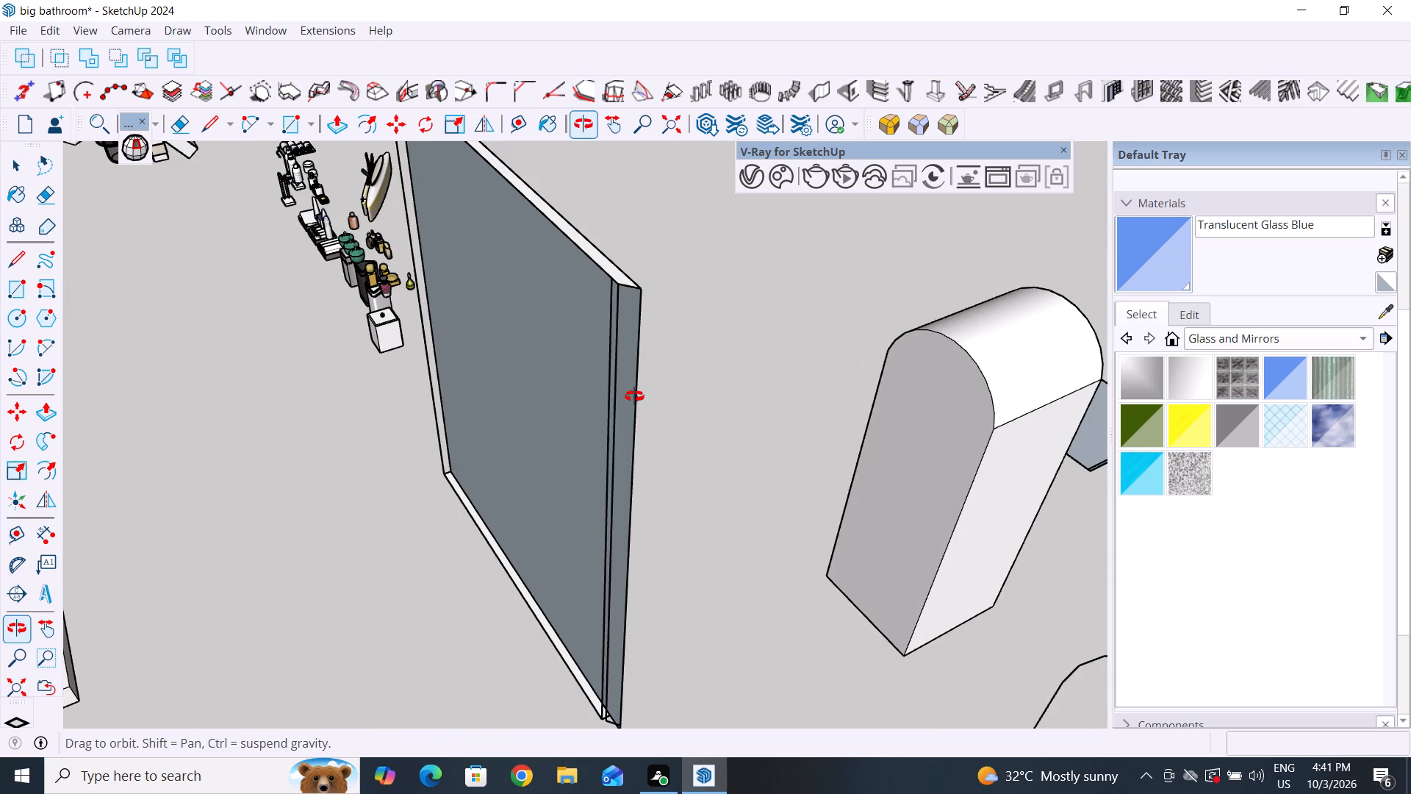
pyautogui.moveTo(617, 475); pyautogui.dragTo(546, 462, button='middle')
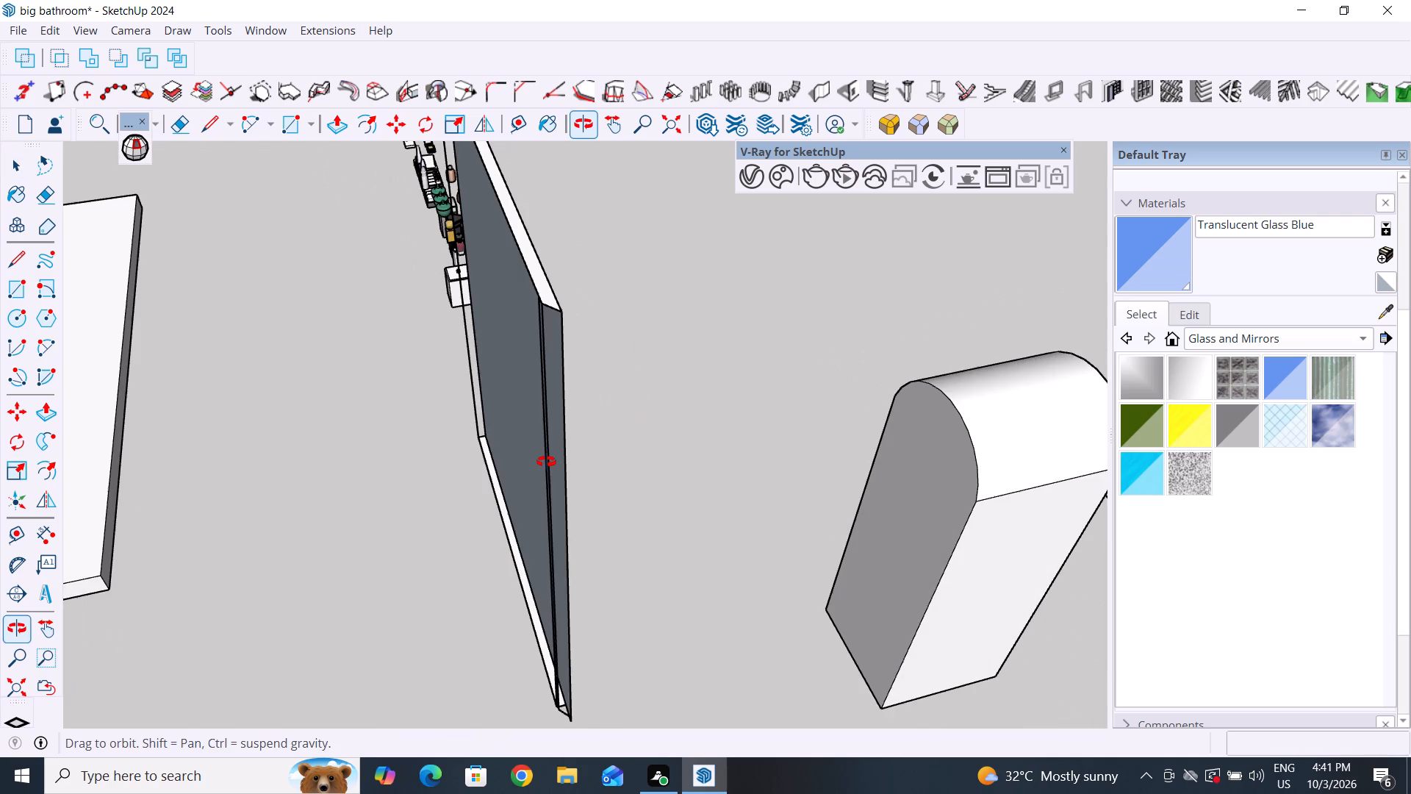
pyautogui.moveTo(546, 462); pyautogui.dragTo(816, 515, button='middle')
pyautogui.scroll(6, 615, 601)
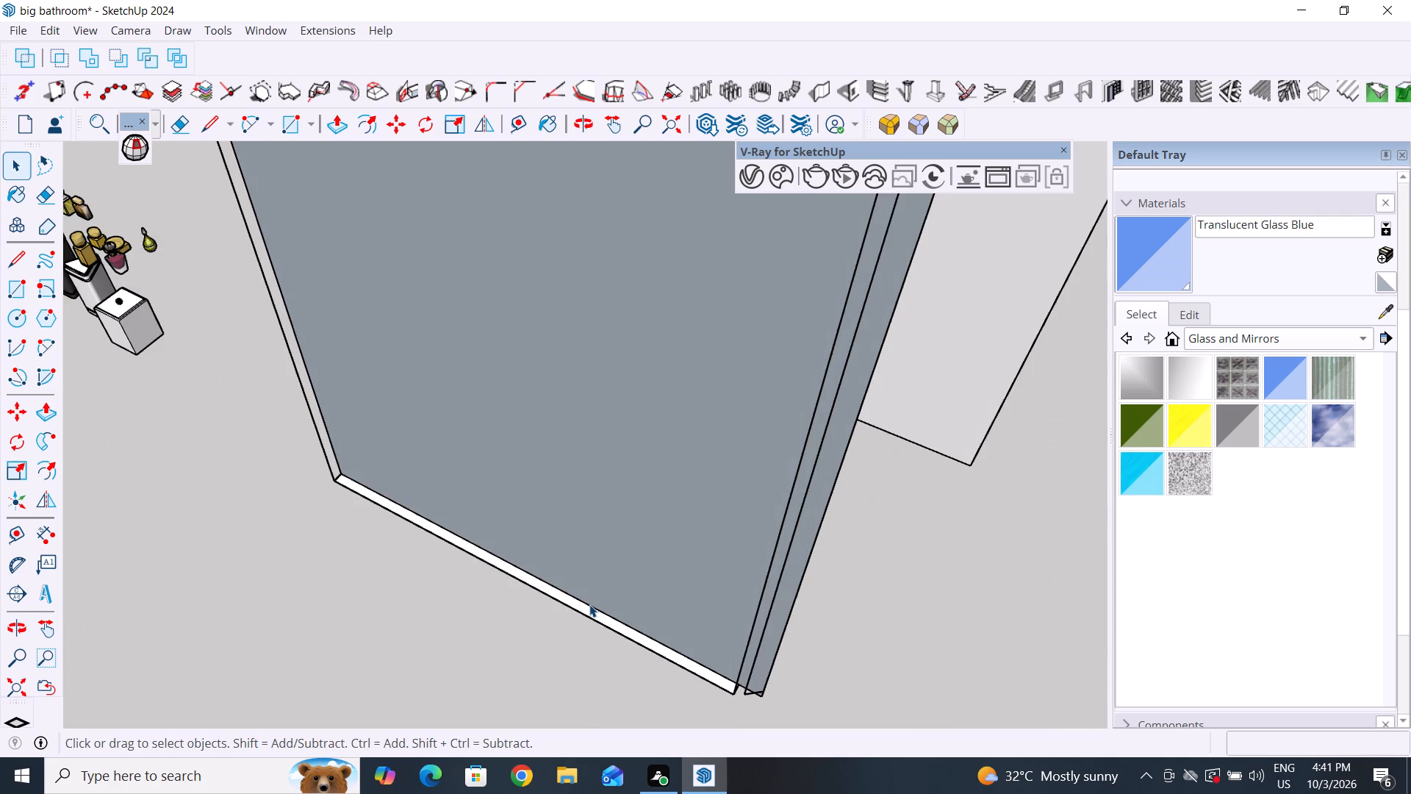
pyautogui.scroll(3, 589, 604)
pyautogui.click(546, 593)
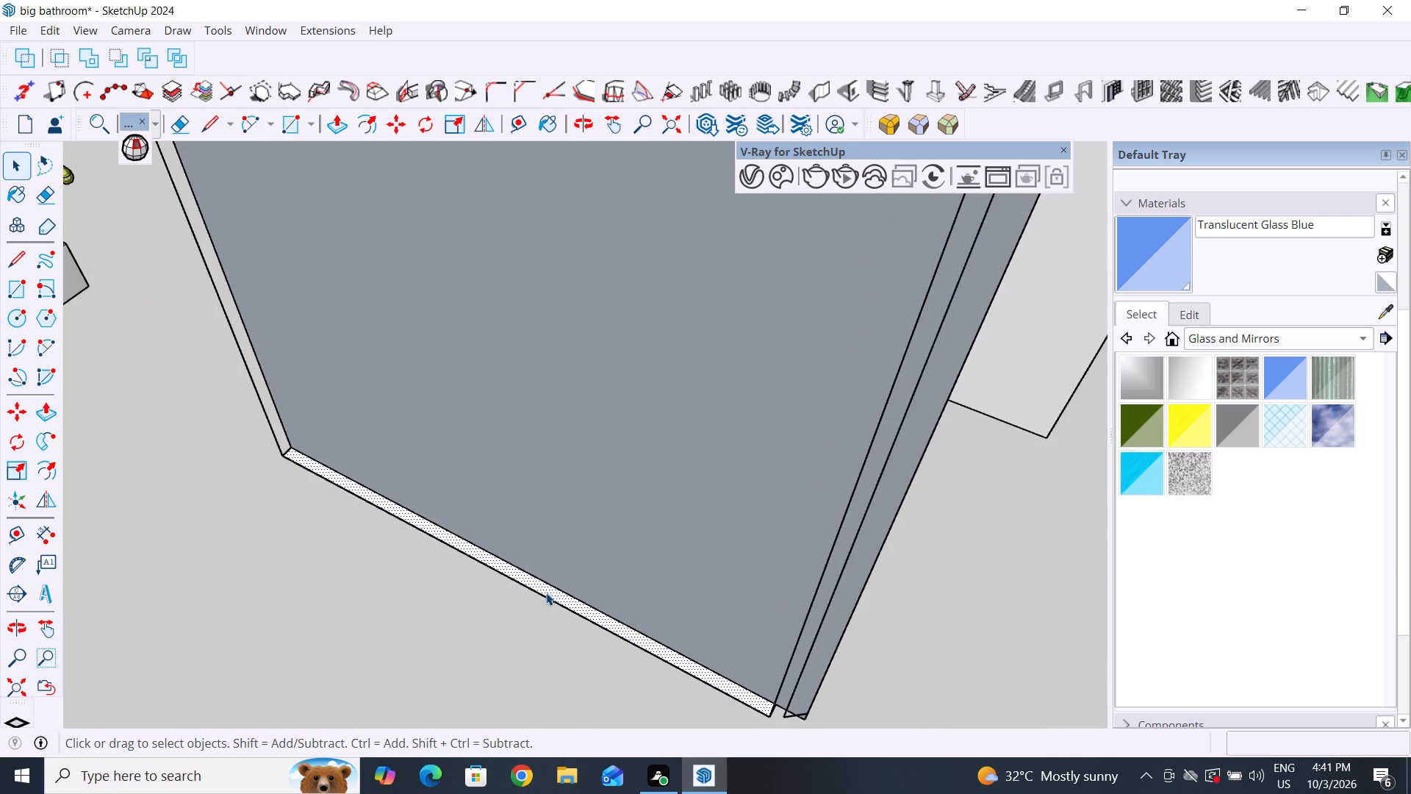
pyautogui.press('Delete')
pyautogui.click(559, 605)
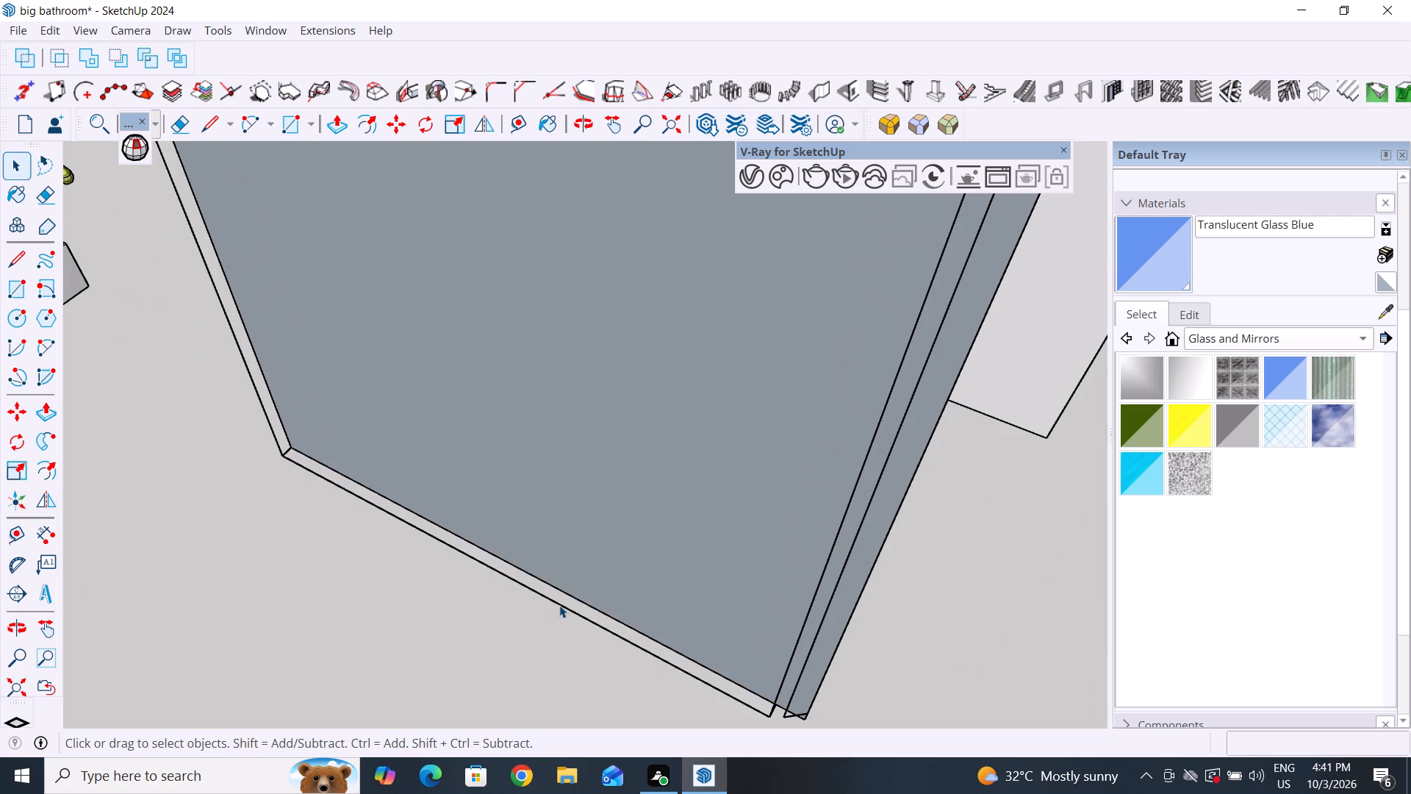
pyautogui.press('Delete')
pyautogui.moveTo(559, 605); pyautogui.dragTo(597, 626)
pyautogui.click(600, 658)
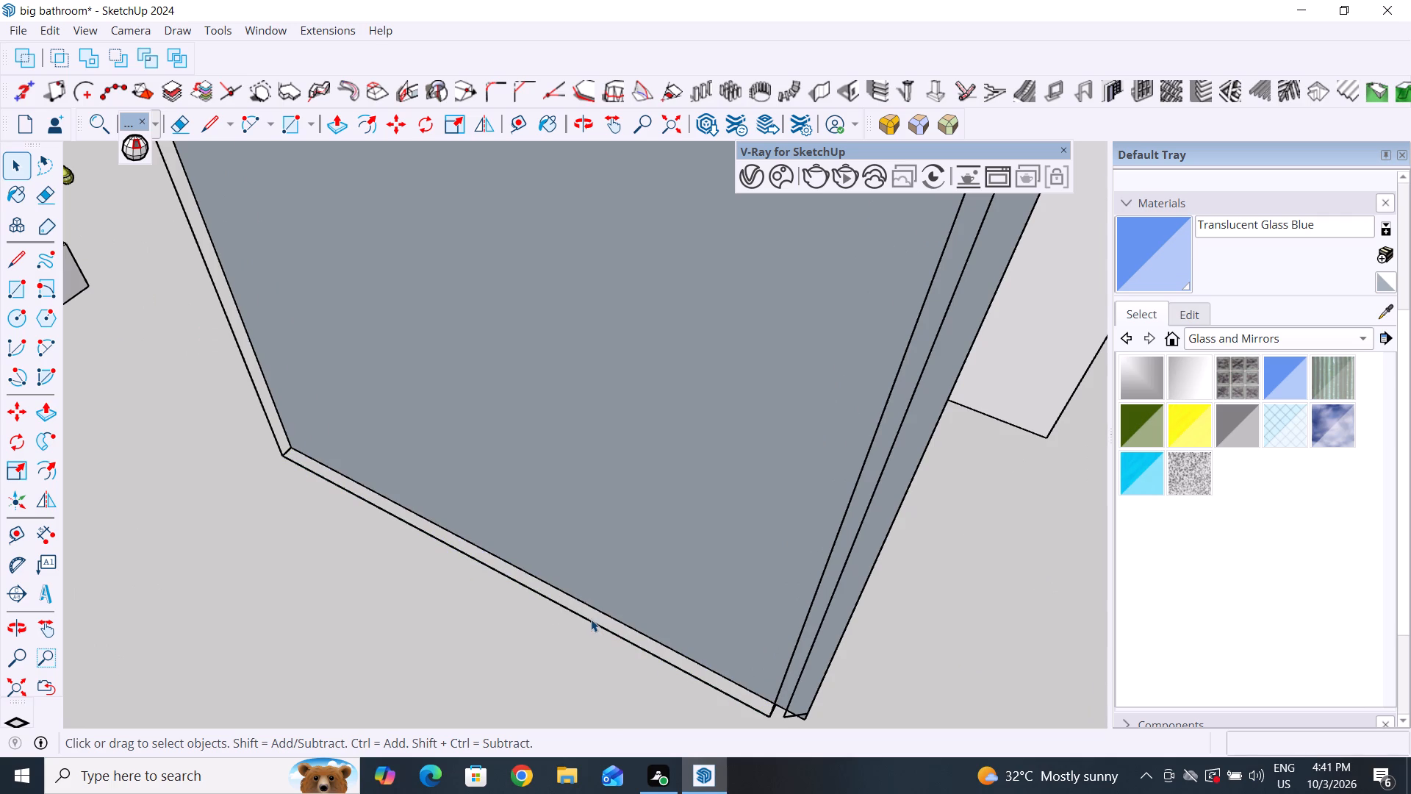
pyautogui.click(591, 619)
pyautogui.press('Delete')
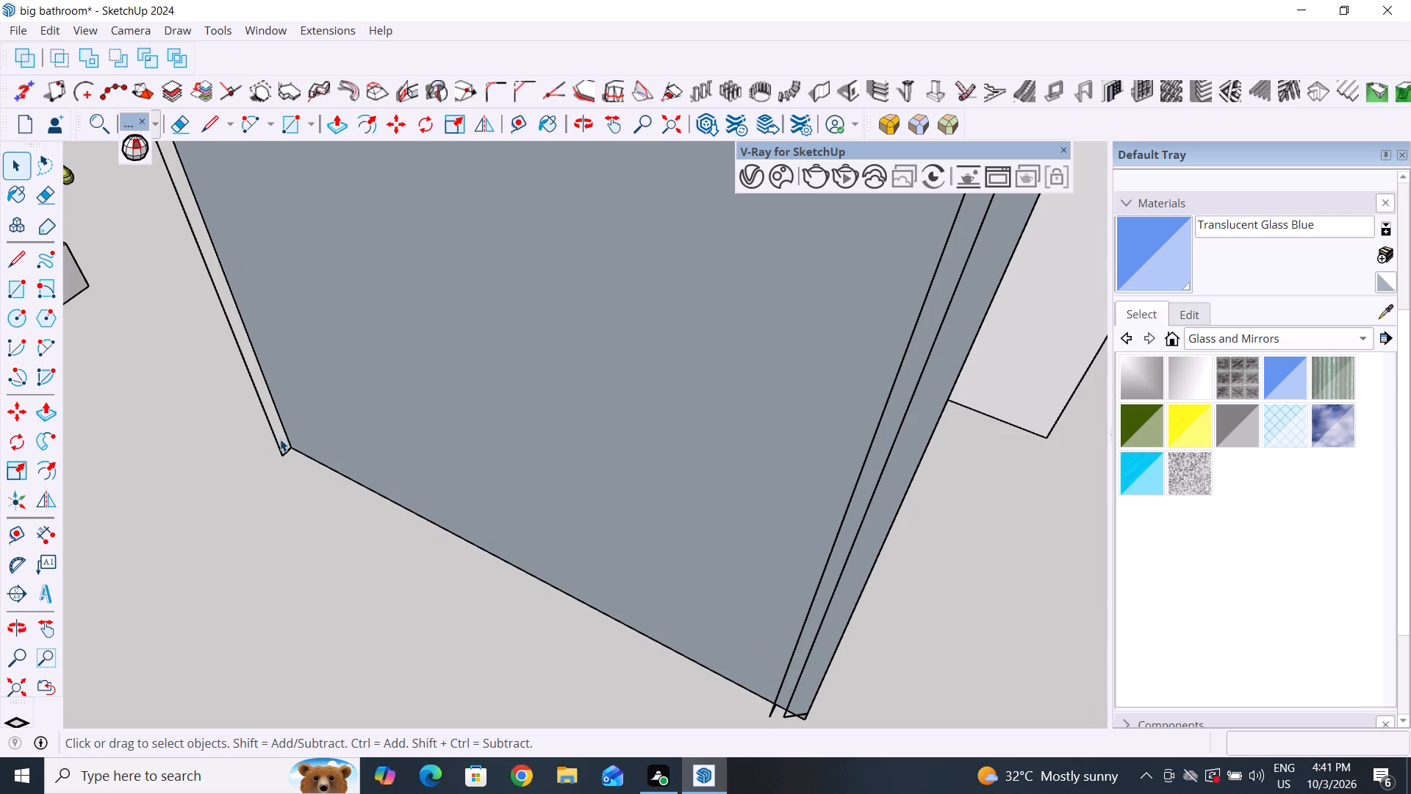
# Delete the outer vertical edge at the copied partition's far end and the short leftover edge at its bottom corner.
pyautogui.click(273, 439)
pyautogui.press('Delete')
pyautogui.click(290, 450)
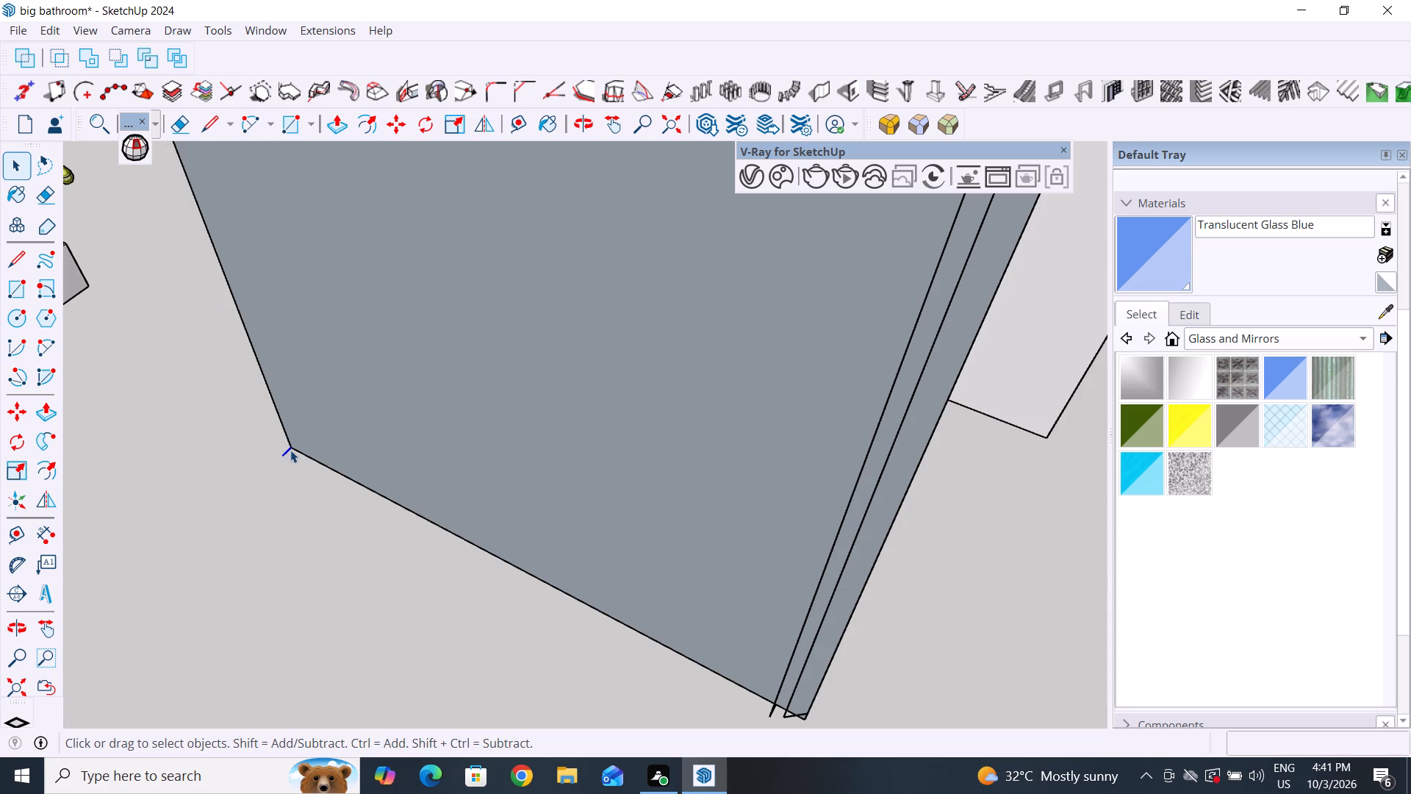
pyautogui.press('Delete')
# Delete the loose vertical edges at the copied partition's other end along with the two short edges at their base.
pyautogui.scroll(-11, 595, 644)
pyautogui.moveTo(569, 615); pyautogui.dragTo(664, 590, button='middle')
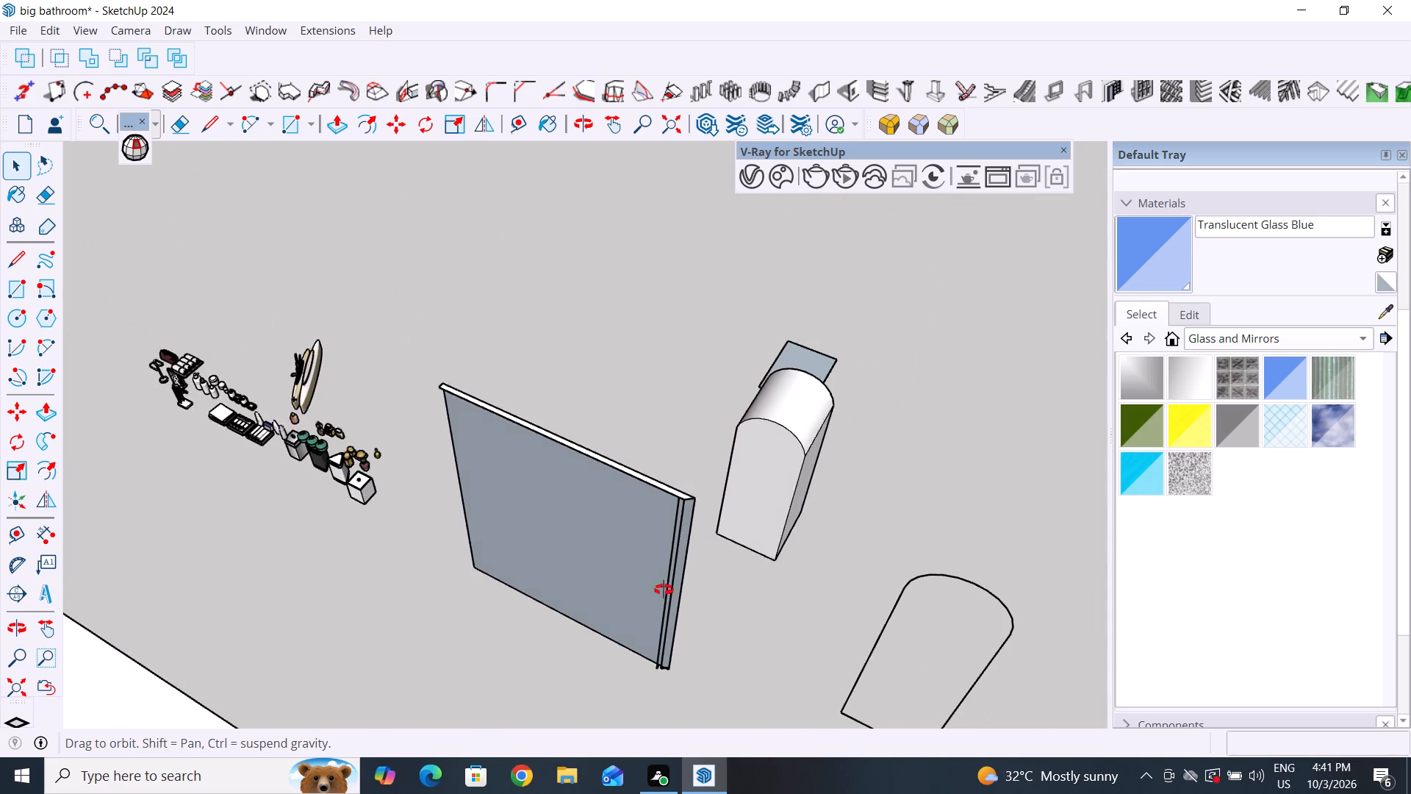
pyautogui.moveTo(664, 590); pyautogui.dragTo(962, 515, button='middle')
pyautogui.moveTo(638, 605); pyautogui.dragTo(769, 615, button='middle')
pyautogui.scroll(4, 826, 550)
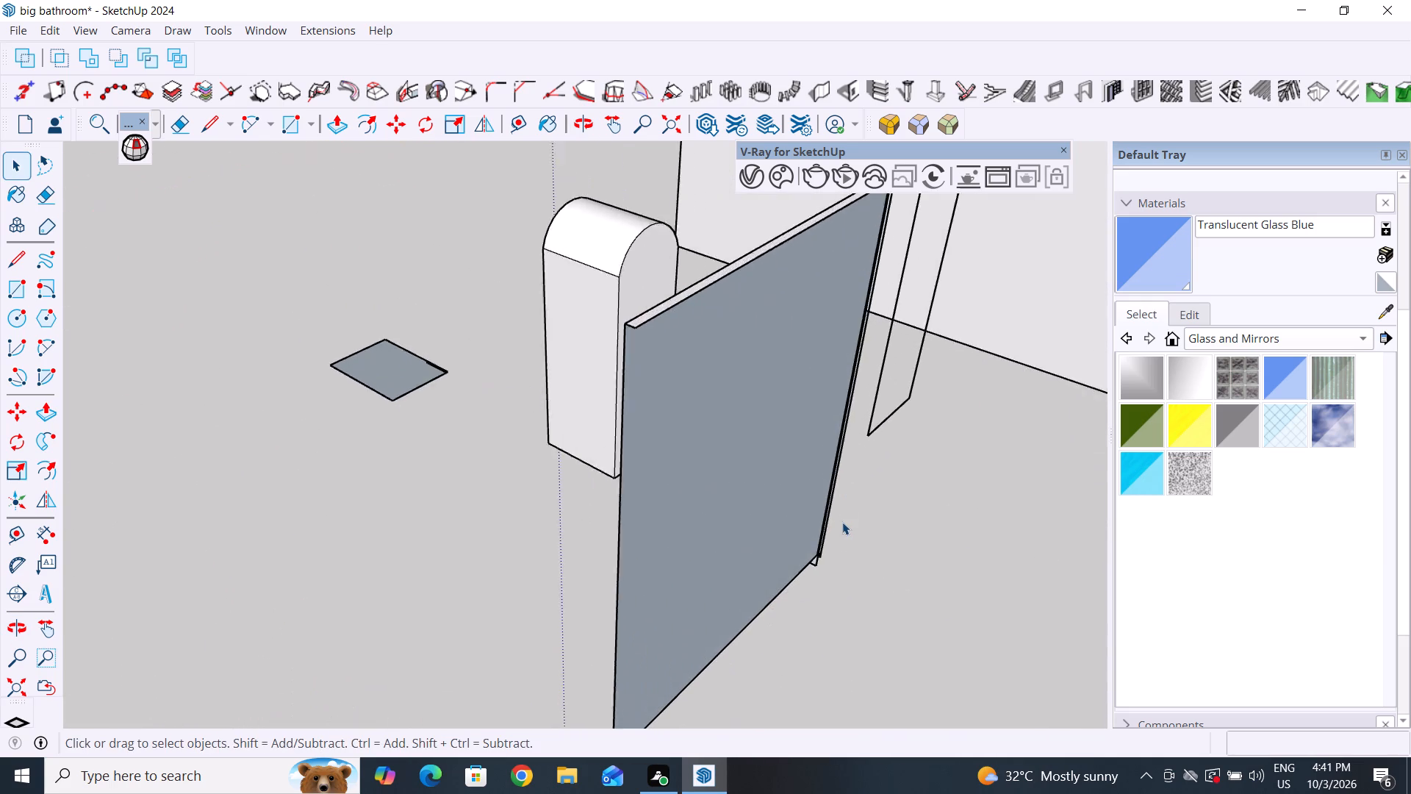
pyautogui.scroll(5, 842, 522)
pyautogui.moveTo(837, 540); pyautogui.dragTo(916, 559, button='middle')
pyautogui.scroll(7, 814, 565)
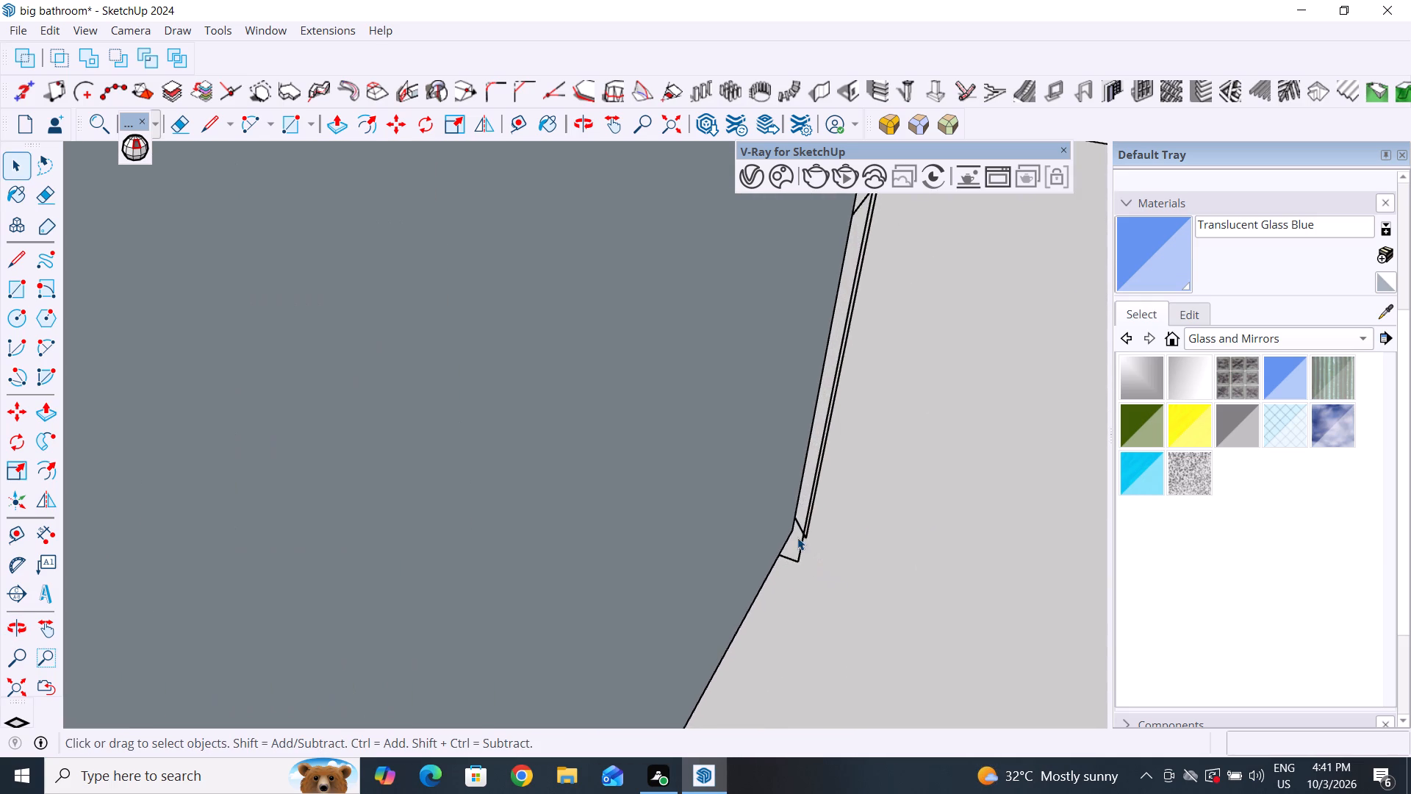
pyautogui.scroll(3, 797, 537)
pyautogui.moveTo(797, 537); pyautogui.dragTo(833, 536, button='middle')
pyautogui.moveTo(833, 450); pyautogui.dragTo(783, 507)
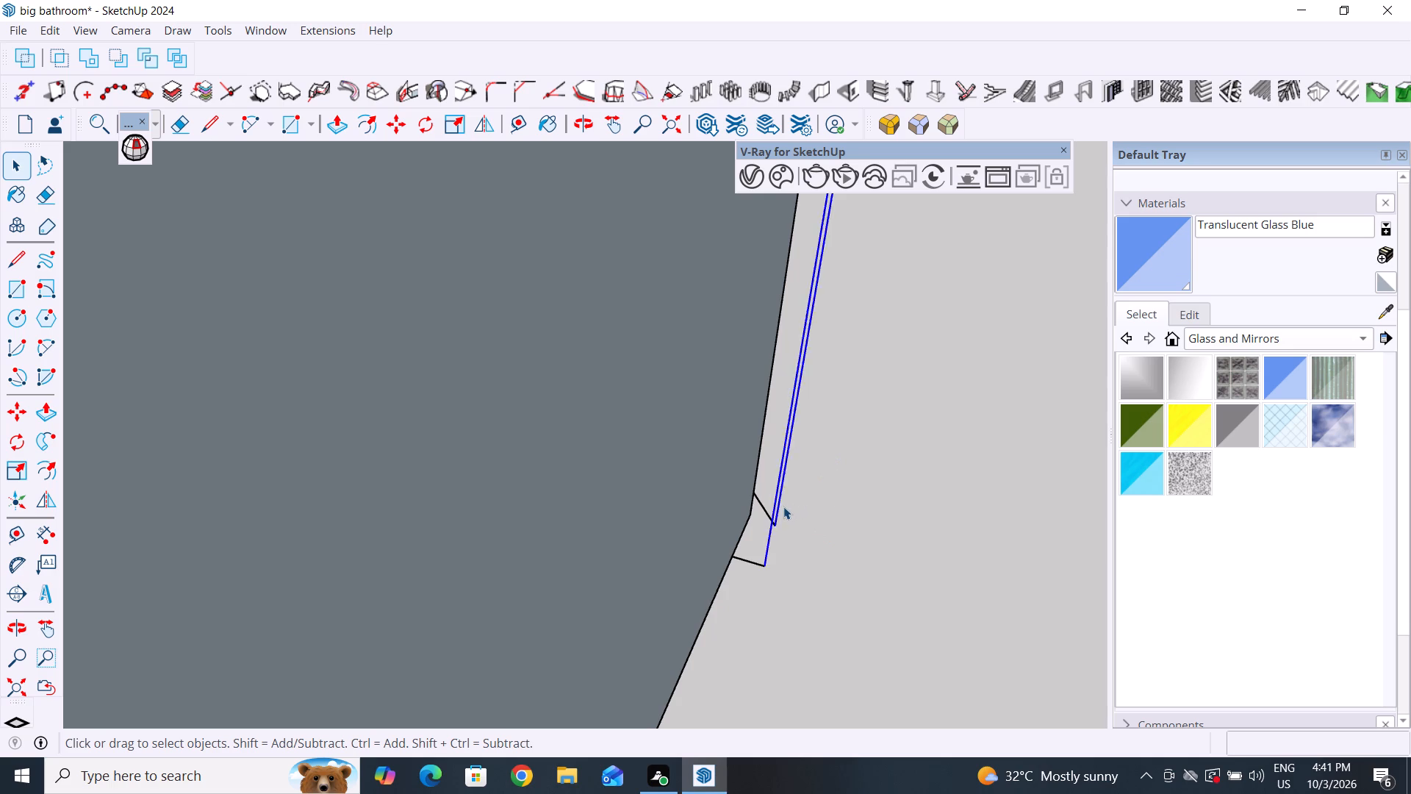
pyautogui.press('Delete')
pyautogui.click(772, 524)
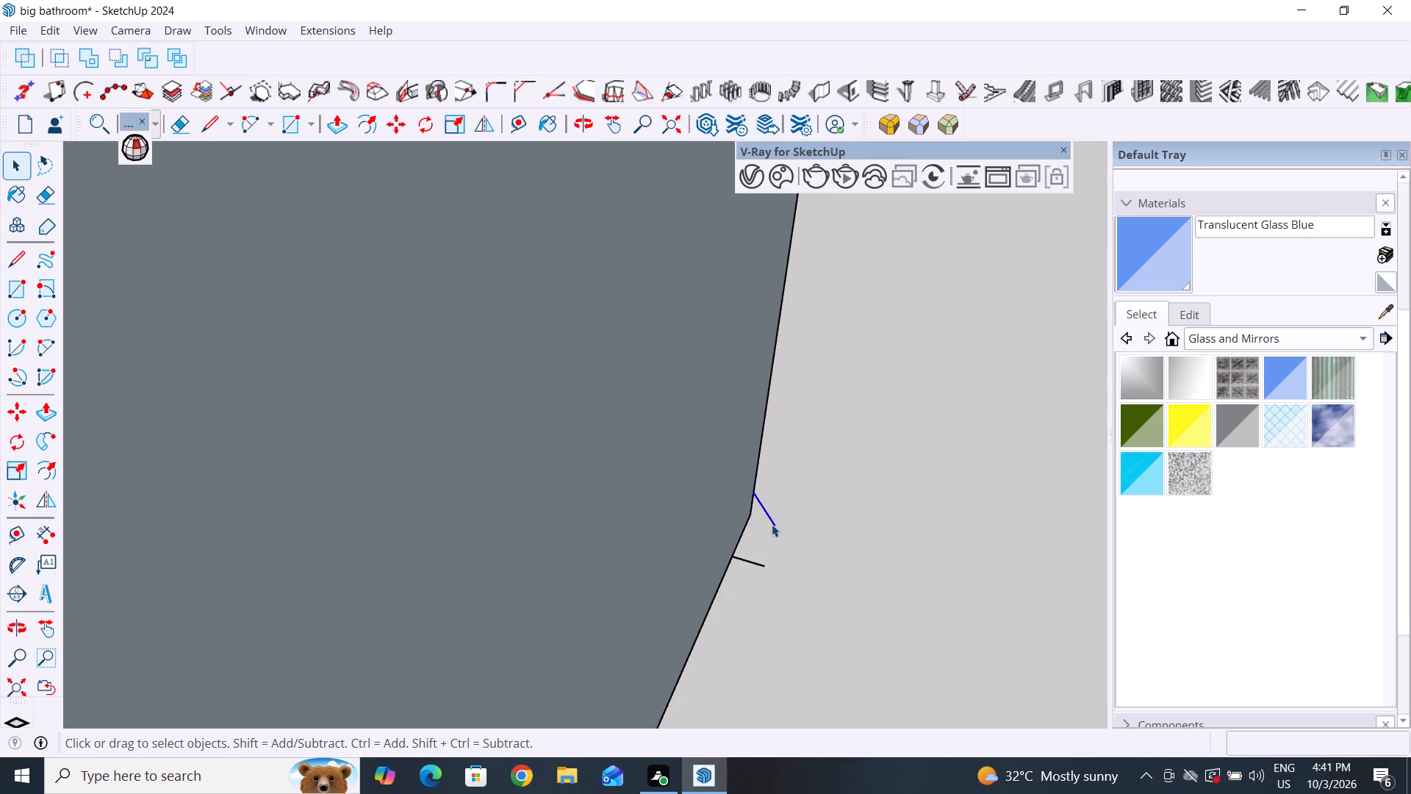
pyautogui.press('Delete')
pyautogui.click(763, 565)
pyautogui.press('Delete')
# Delete the copied partition's narrow top face, its long outer edge and the short leftover edge at one end.
pyautogui.scroll(-18, 763, 565)
pyautogui.moveTo(764, 566); pyautogui.dragTo(730, 529, button='middle')
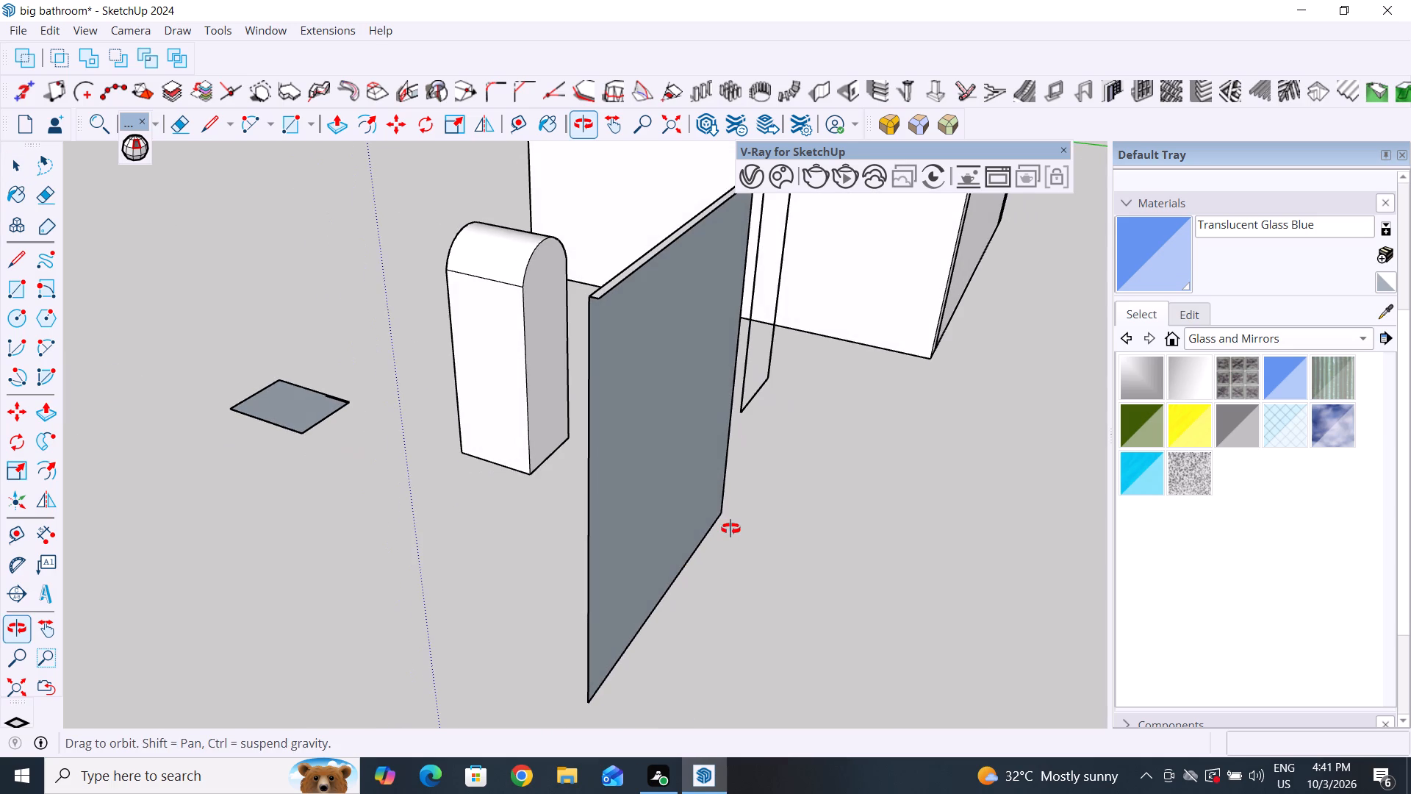
pyautogui.moveTo(730, 529); pyautogui.dragTo(730, 529, button='middle')
pyautogui.moveTo(690, 317); pyautogui.dragTo(784, 420, button='middle')
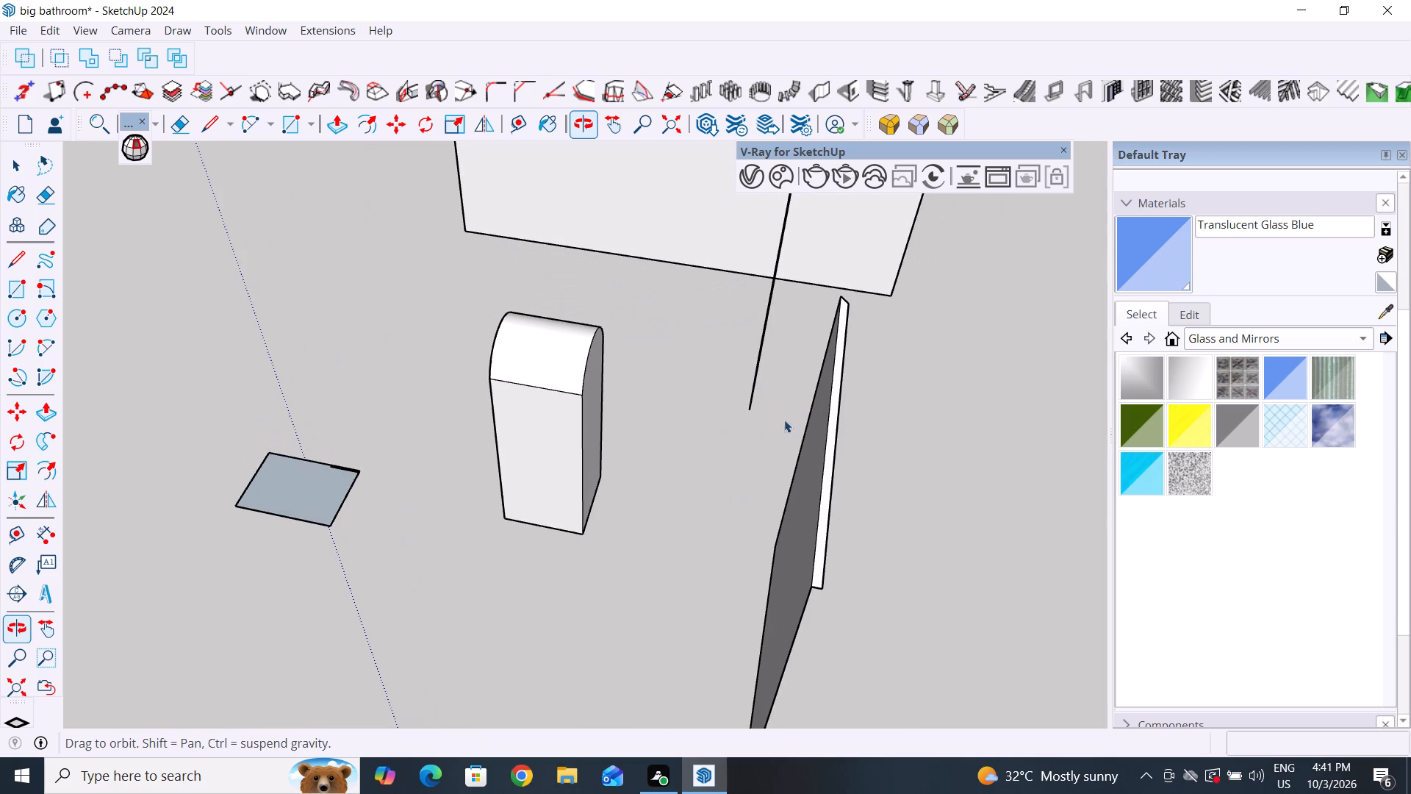
pyautogui.click(830, 436)
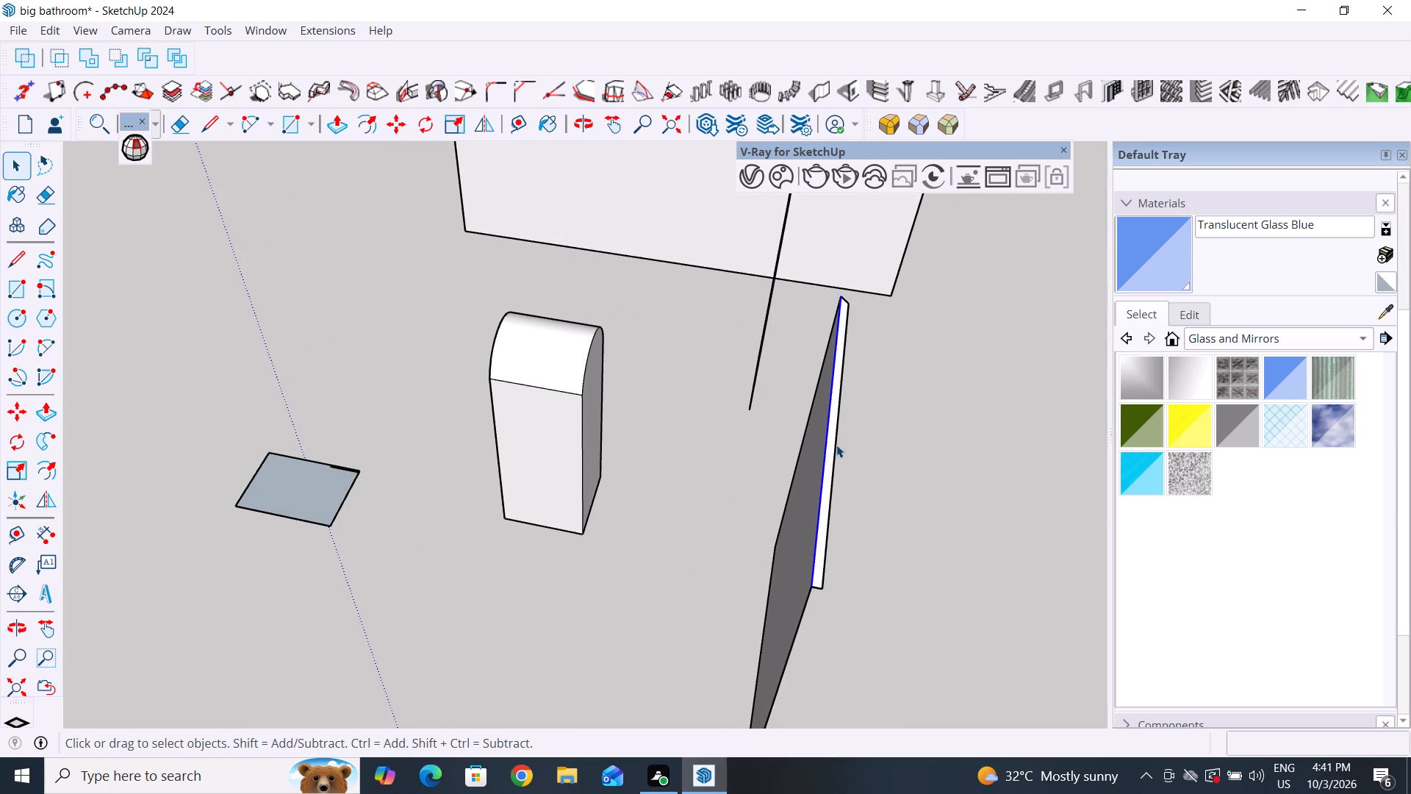
pyautogui.click(832, 445)
pyautogui.press('Delete')
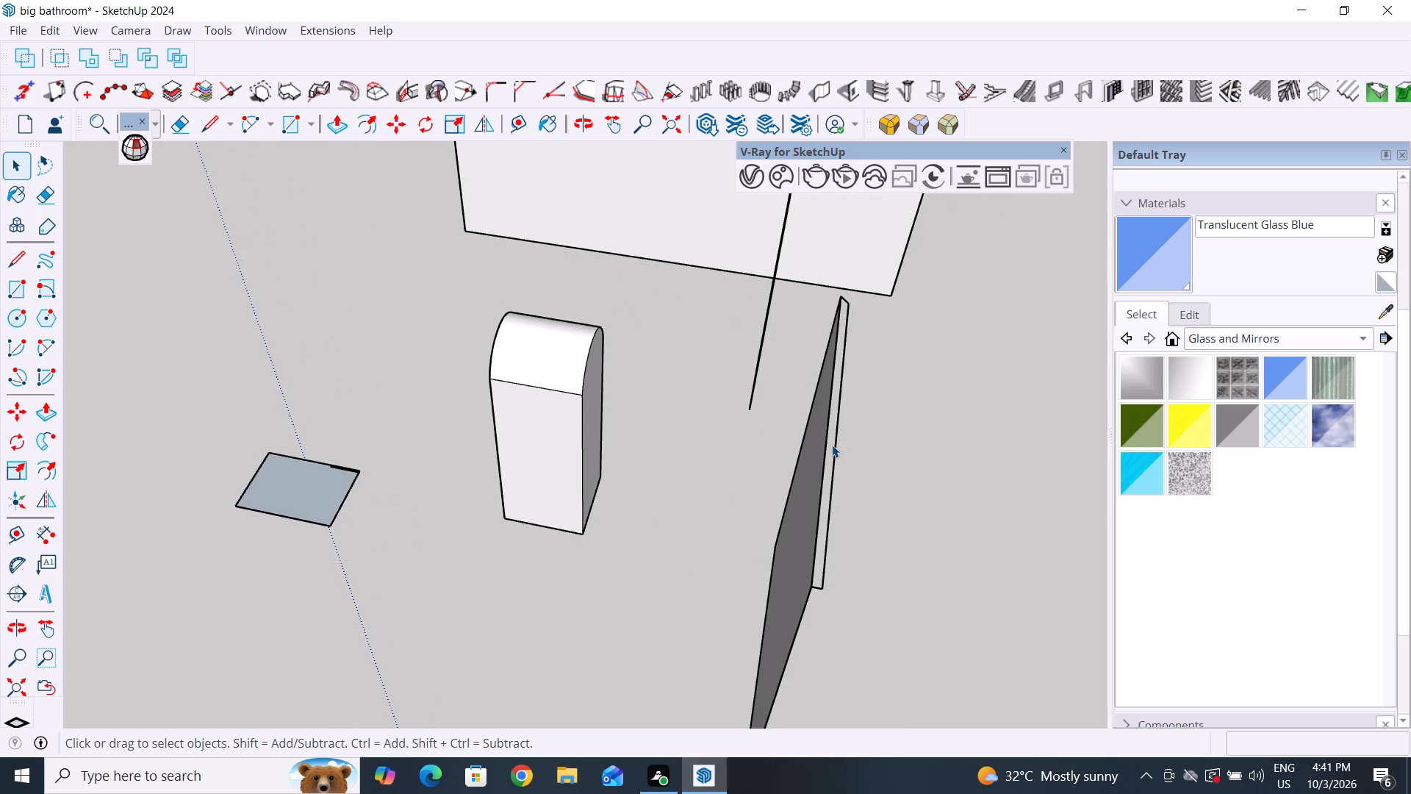
pyautogui.click(834, 446)
pyautogui.press('Delete')
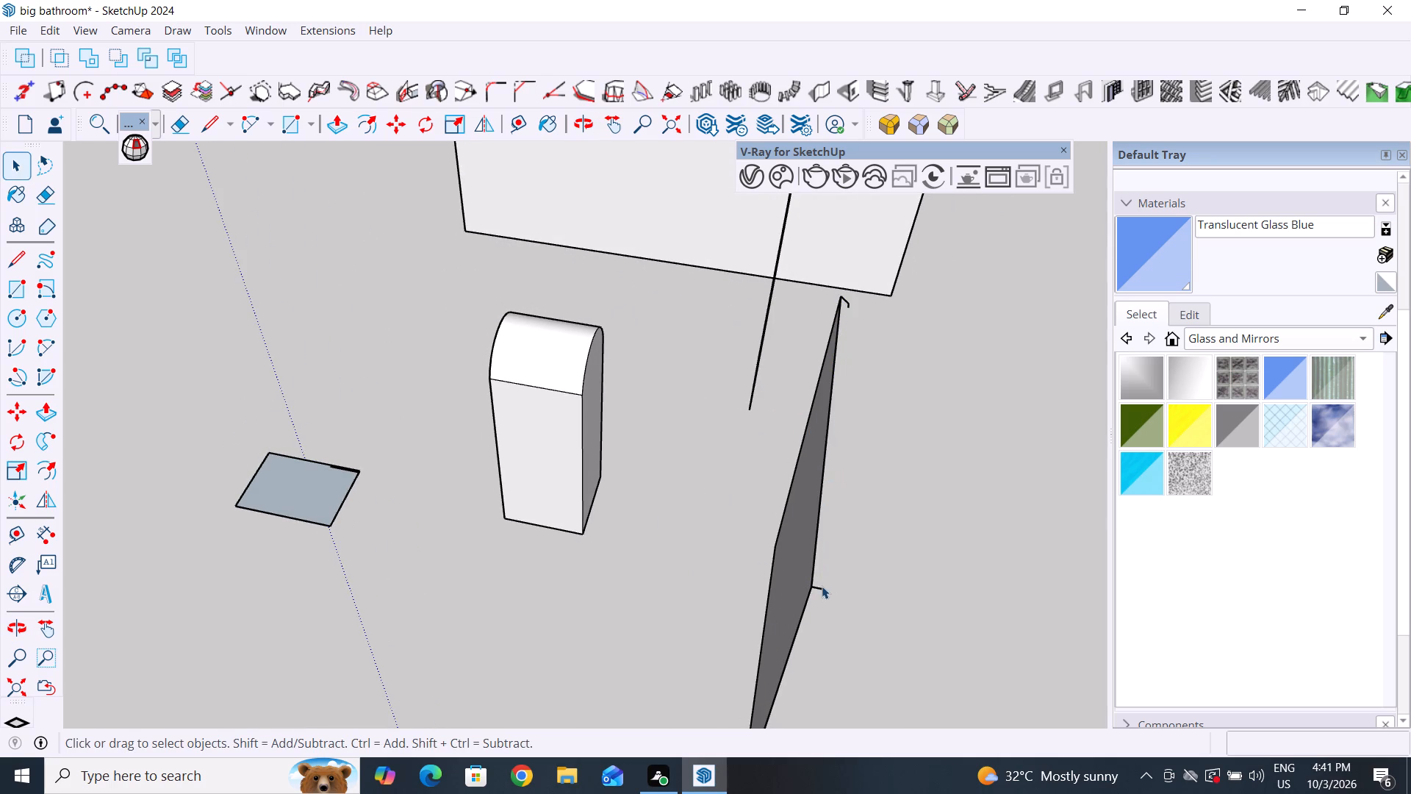
pyautogui.click(821, 587)
pyautogui.press('Delete')
# Delete the remaining short stray edges at the panel's other top corner, leaving only the single large face.
pyautogui.scroll(4, 882, 275)
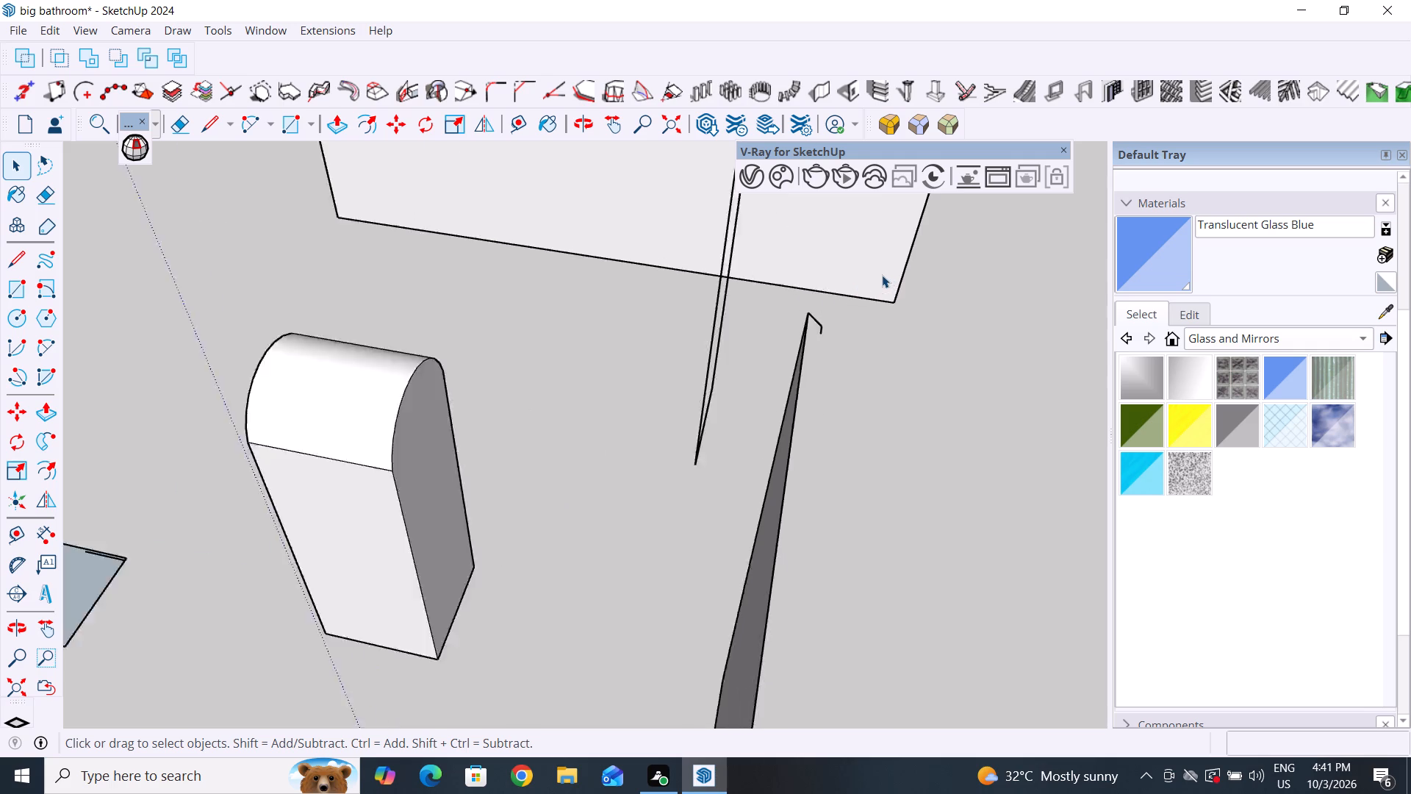
pyautogui.scroll(7, 882, 275)
pyautogui.scroll(-6, 795, 373)
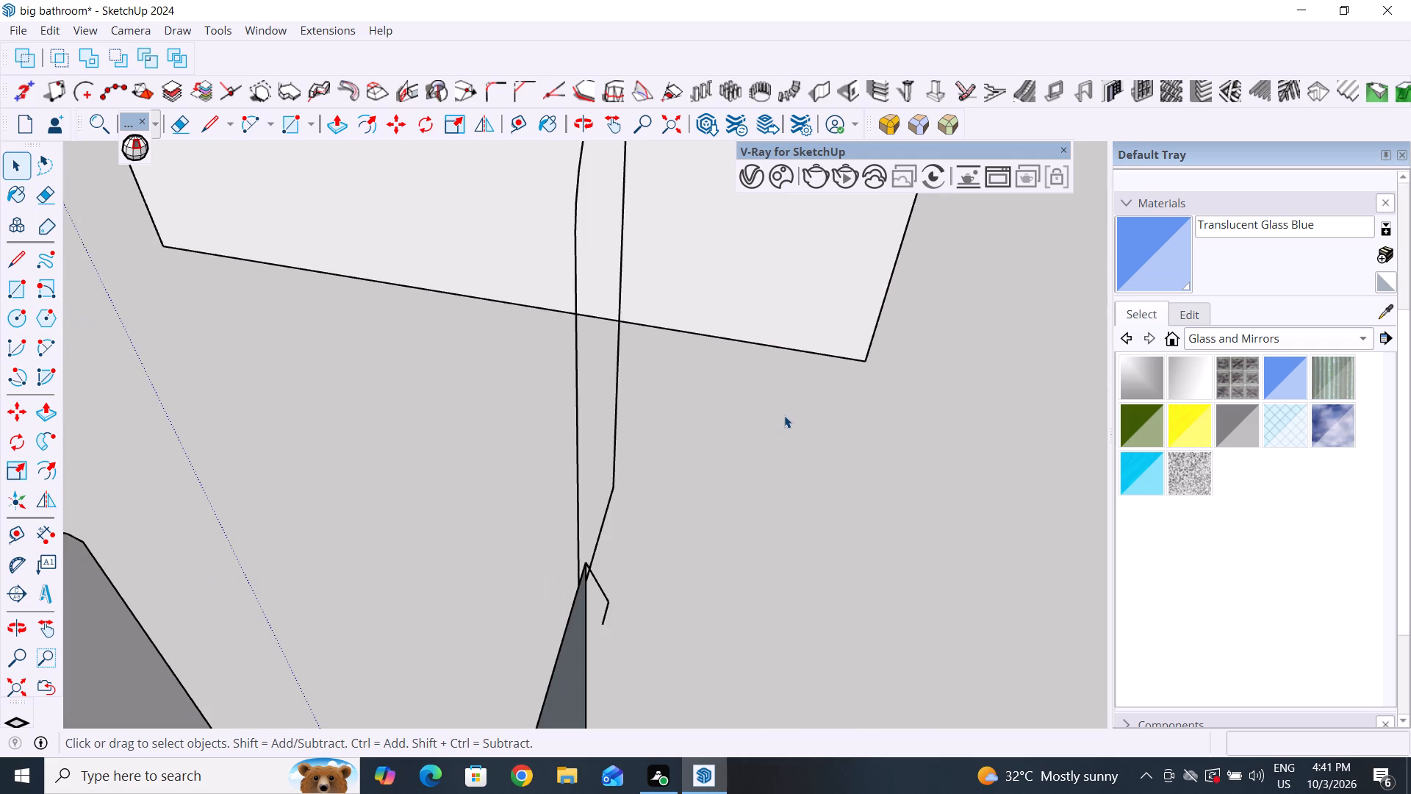
pyautogui.scroll(2, 606, 596)
pyautogui.click(606, 596)
pyautogui.press('Delete')
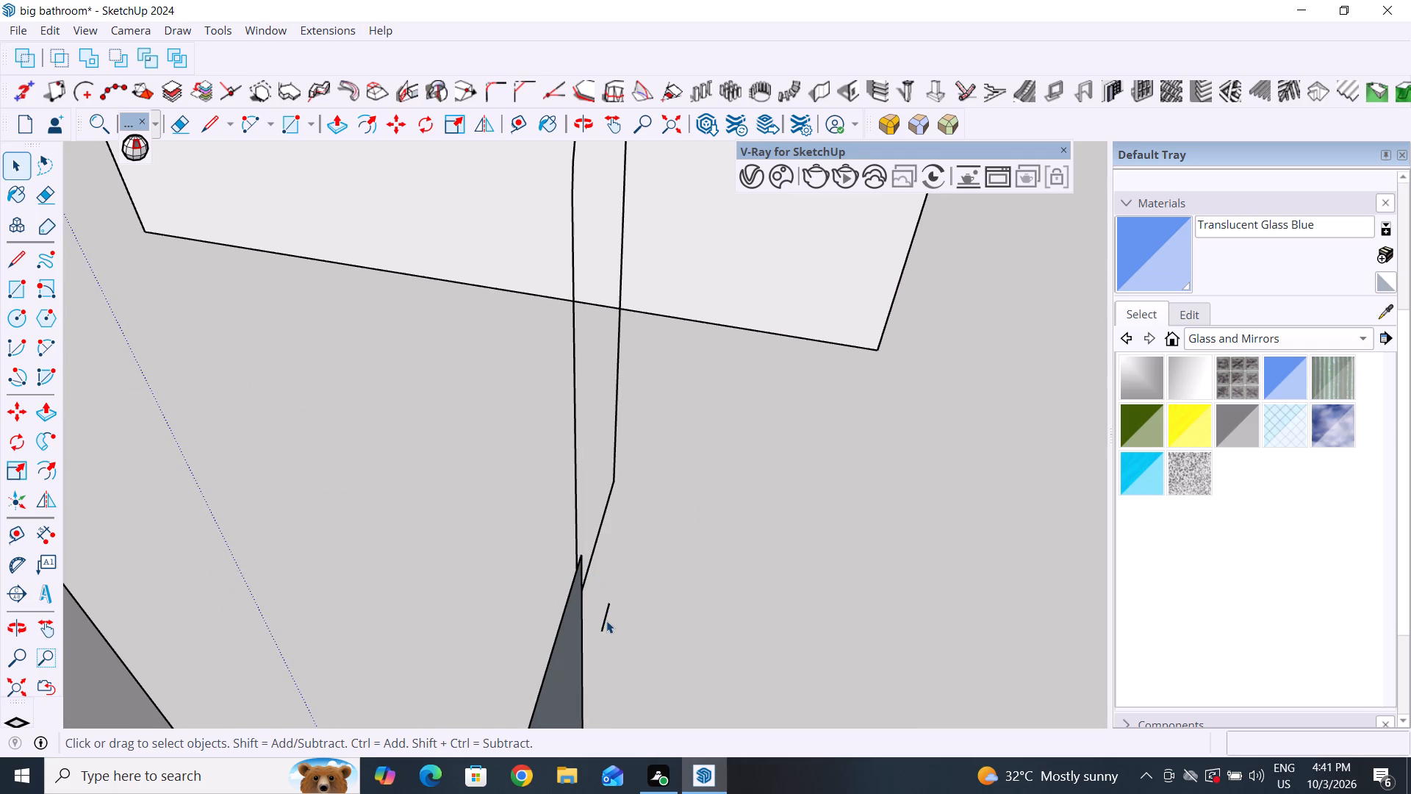
pyautogui.click(606, 620)
pyautogui.press('Delete')
pyautogui.scroll(4, 584, 555)
pyautogui.scroll(-12, 694, 490)
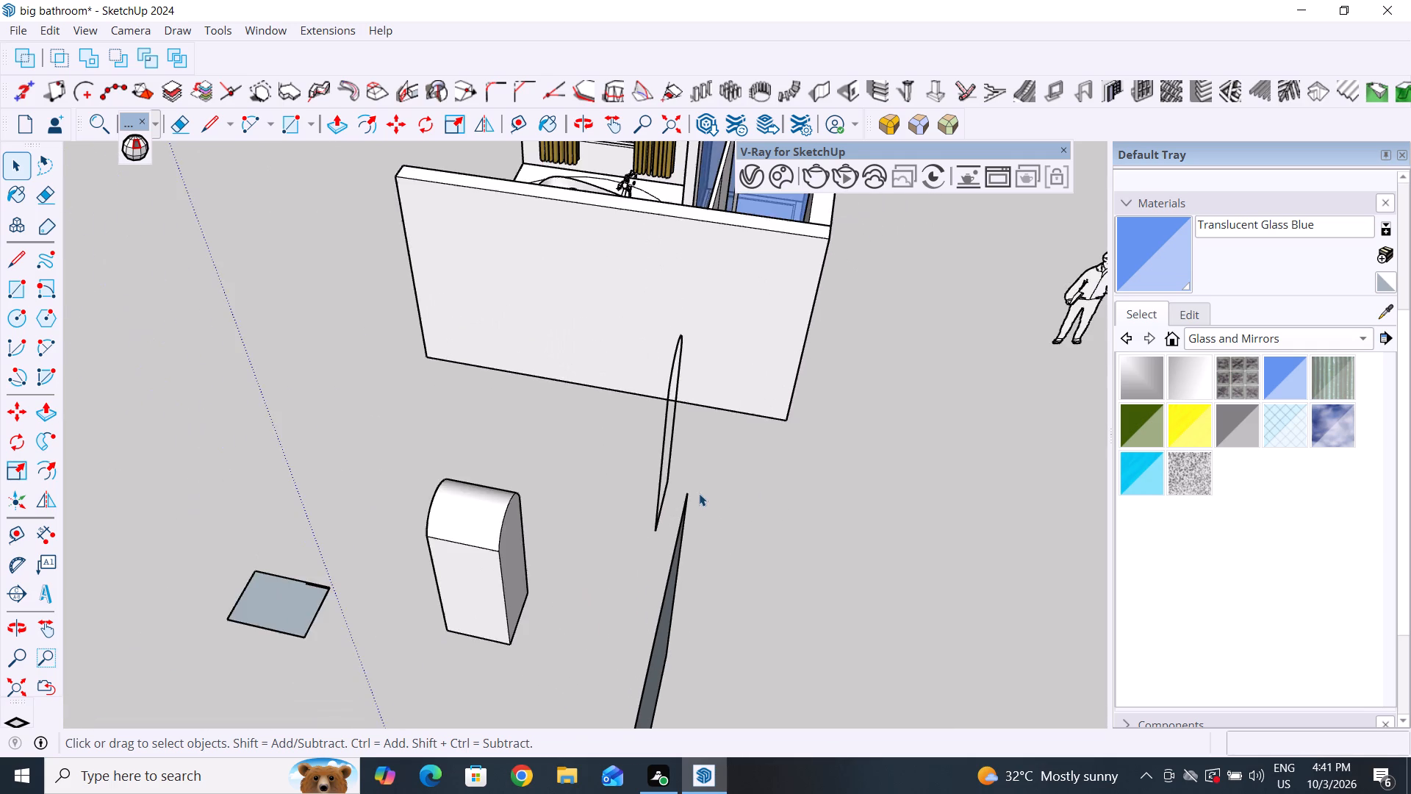
pyautogui.scroll(-1, 734, 573)
pyautogui.moveTo(714, 592); pyautogui.dragTo(581, 612, button='middle')
pyautogui.scroll(-11, 647, 505)
pyautogui.moveTo(628, 609); pyautogui.dragTo(592, 597, button='middle')
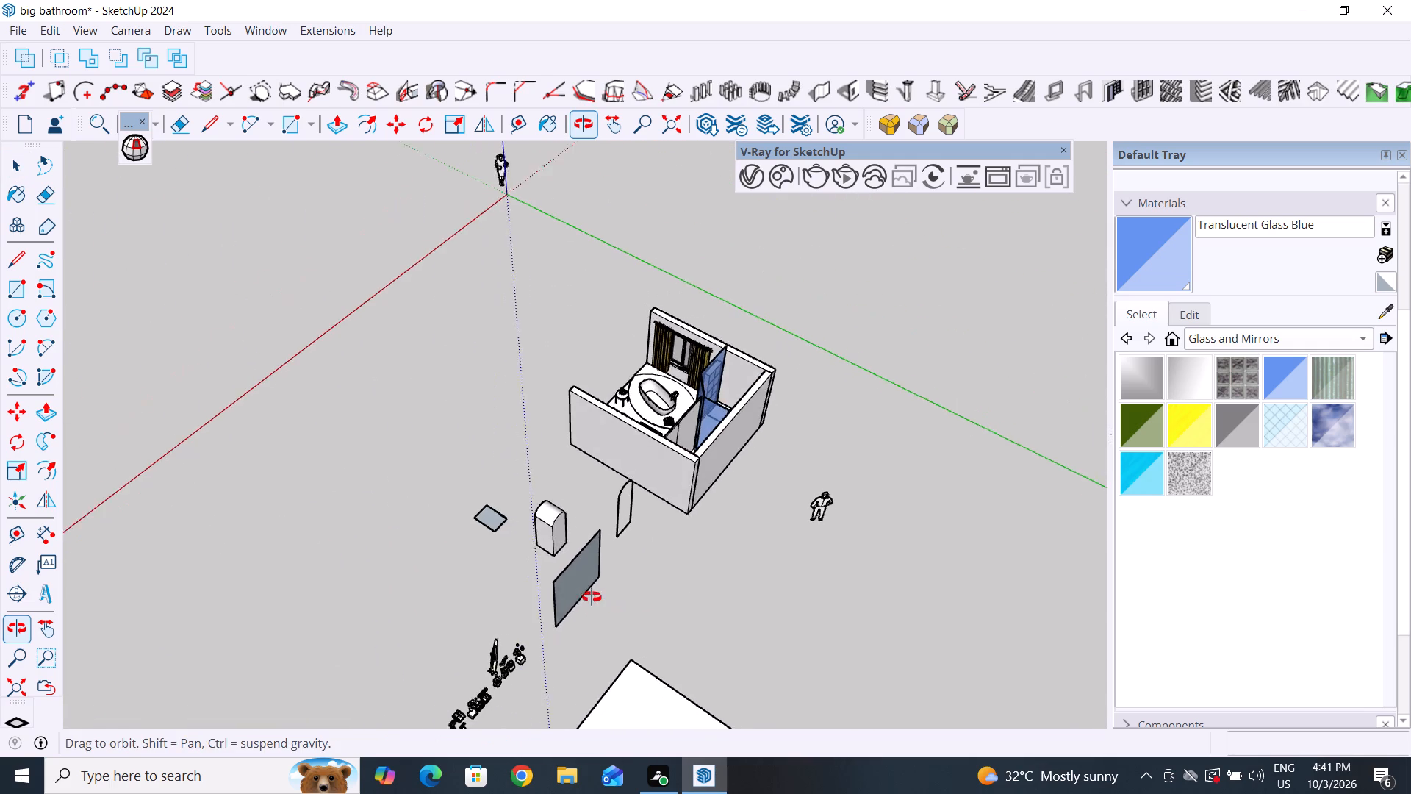
# Extrude the copied partition's single flat face 6" with Push/Pull to form a solid panel.
pyautogui.moveTo(592, 597); pyautogui.dragTo(525, 500, button='middle')
pyautogui.scroll(5, 543, 559)
pyautogui.click(529, 521)
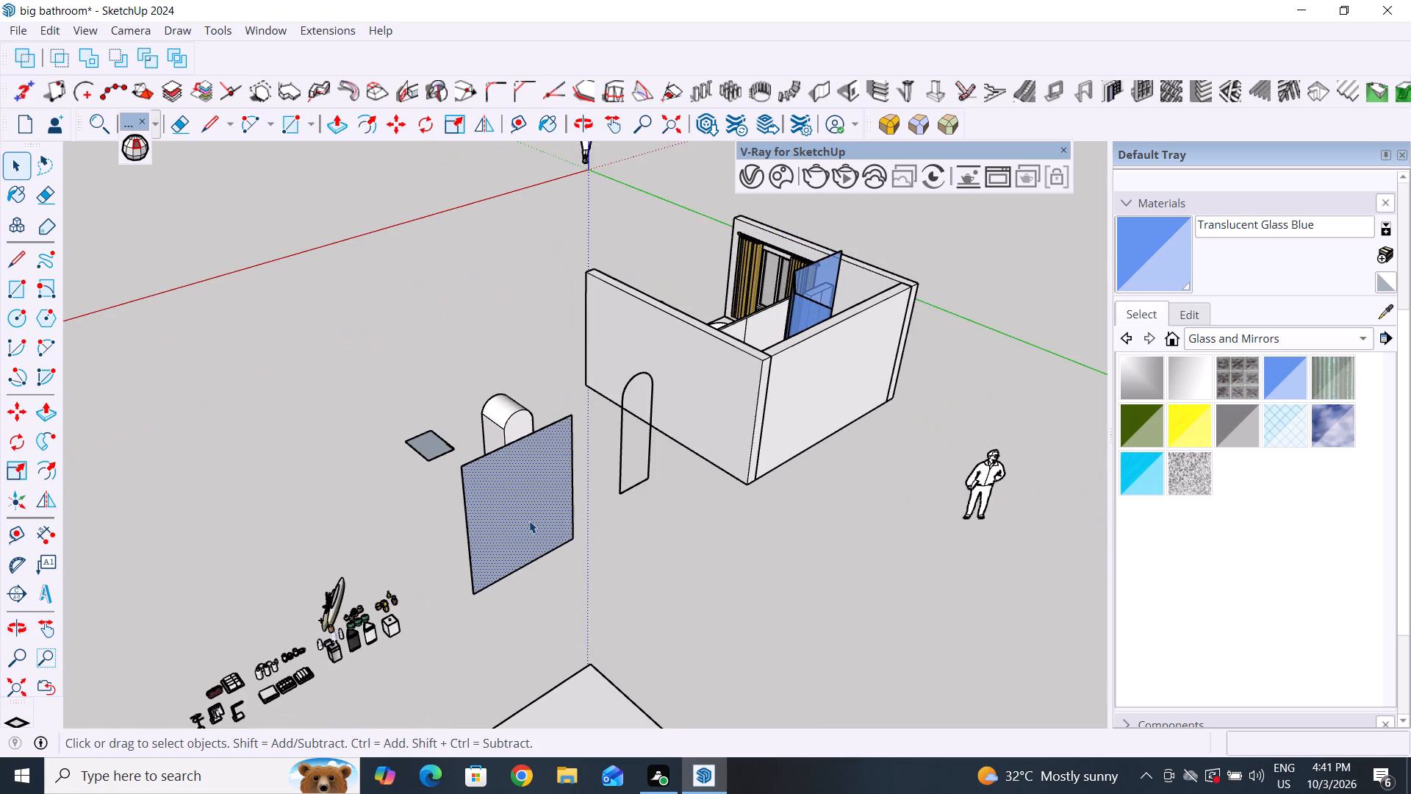
pyautogui.click(337, 129)
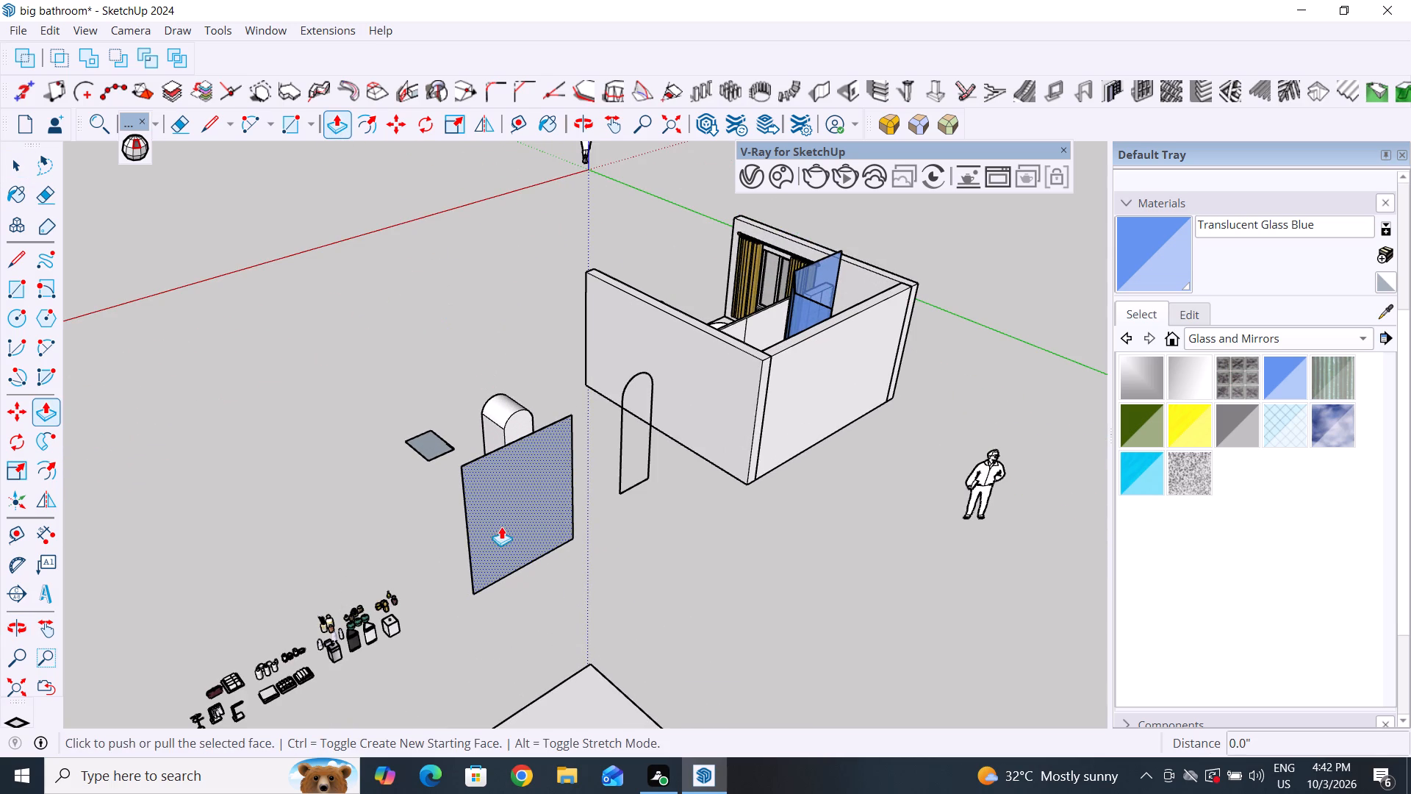
pyautogui.click(517, 528)
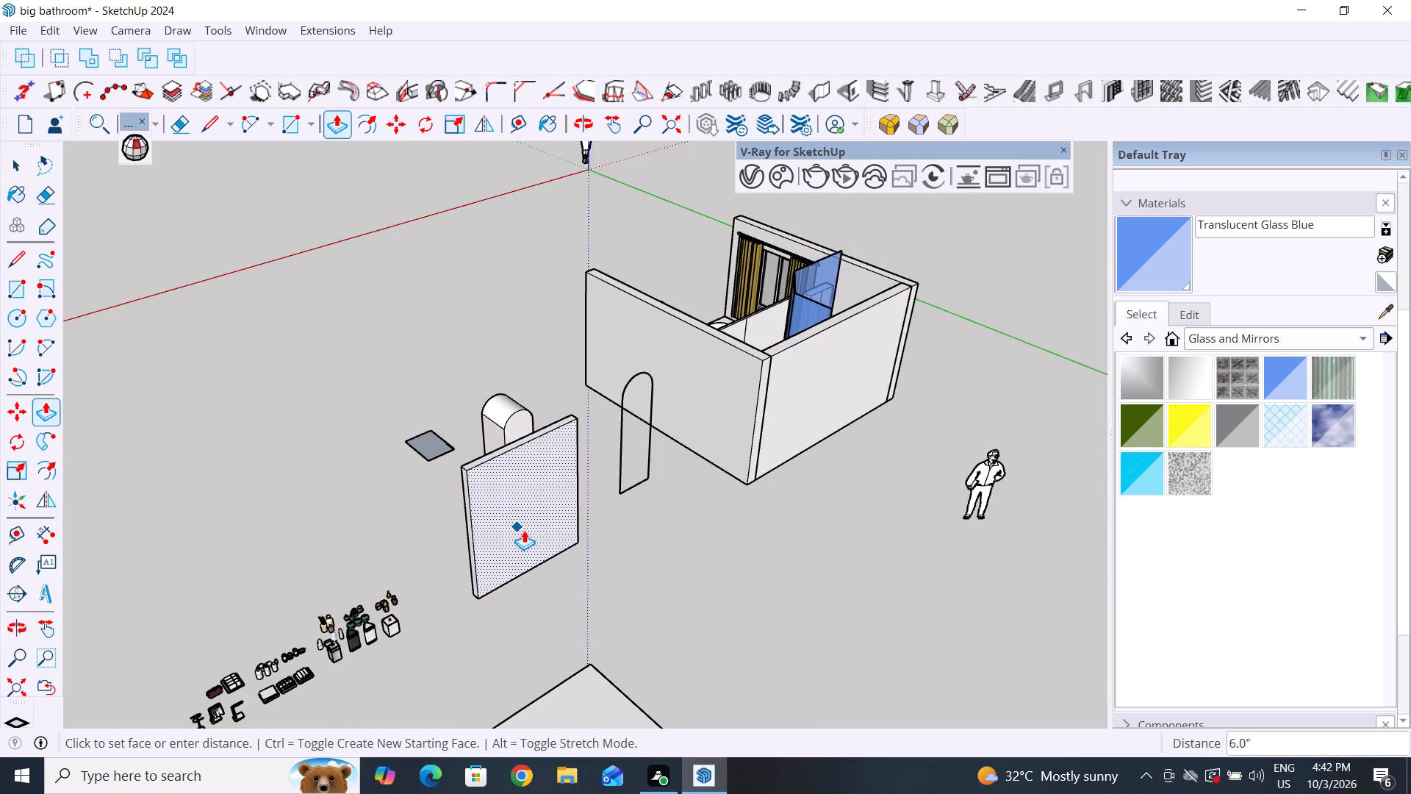
pyautogui.click(524, 530)
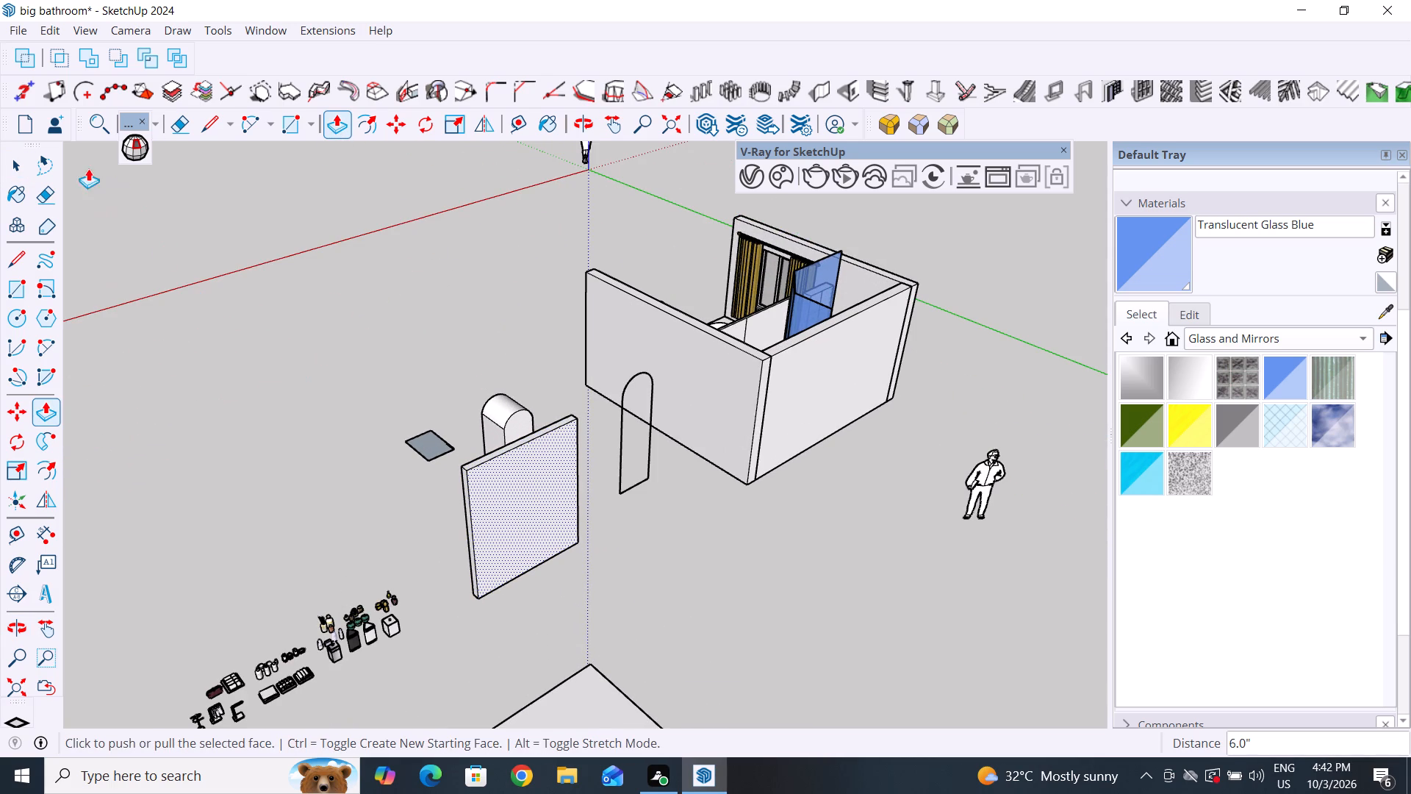
# Make a group from all the faces and edges of the extruded panel.
pyautogui.click(12, 162)
pyautogui.moveTo(636, 438); pyautogui.dragTo(722, 188, button='middle')
pyautogui.scroll(4, 656, 351)
pyautogui.moveTo(535, 420); pyautogui.dragTo(552, 440, button='middle')
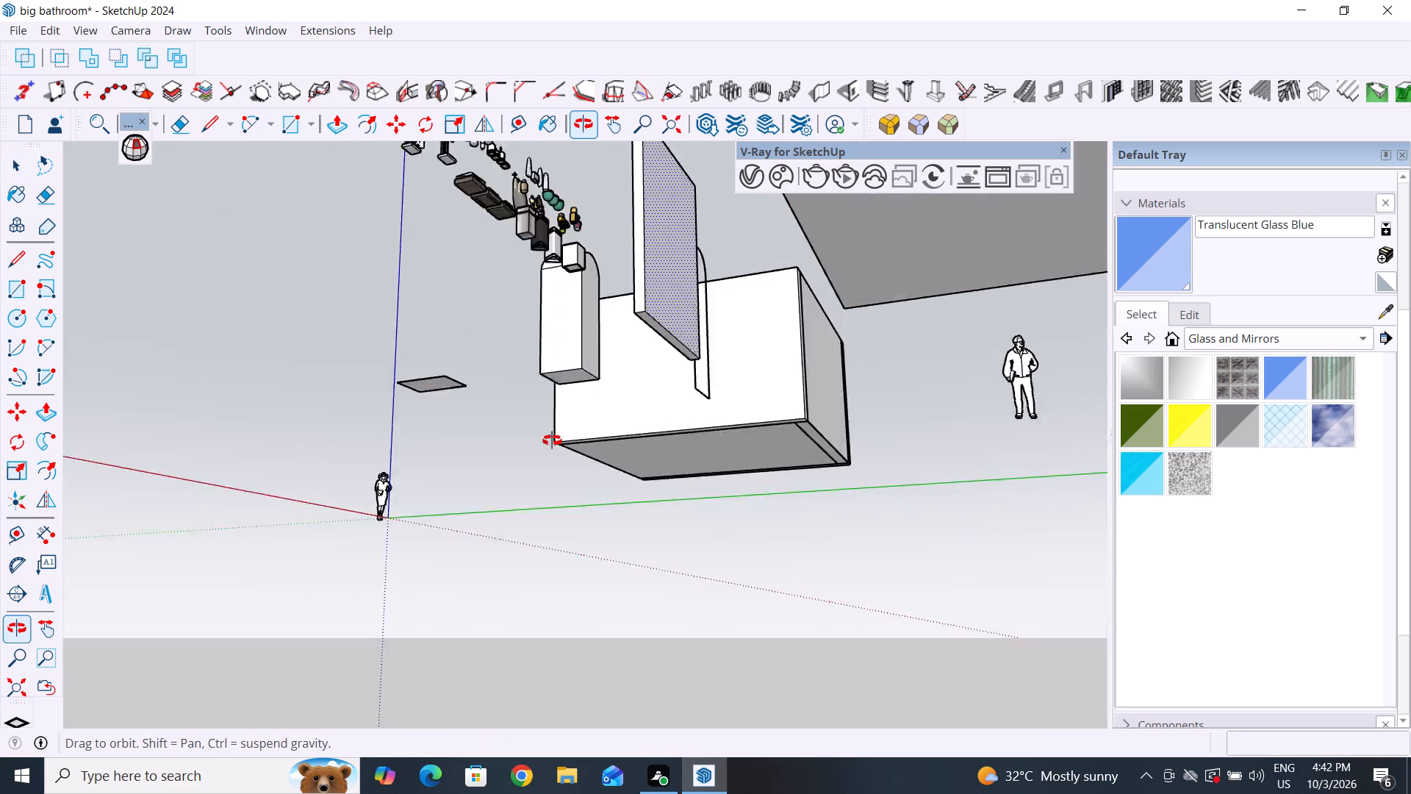
pyautogui.moveTo(552, 440); pyautogui.dragTo(488, 494, button='middle')
pyautogui.click(814, 539)
pyautogui.tripleClick(518, 432)
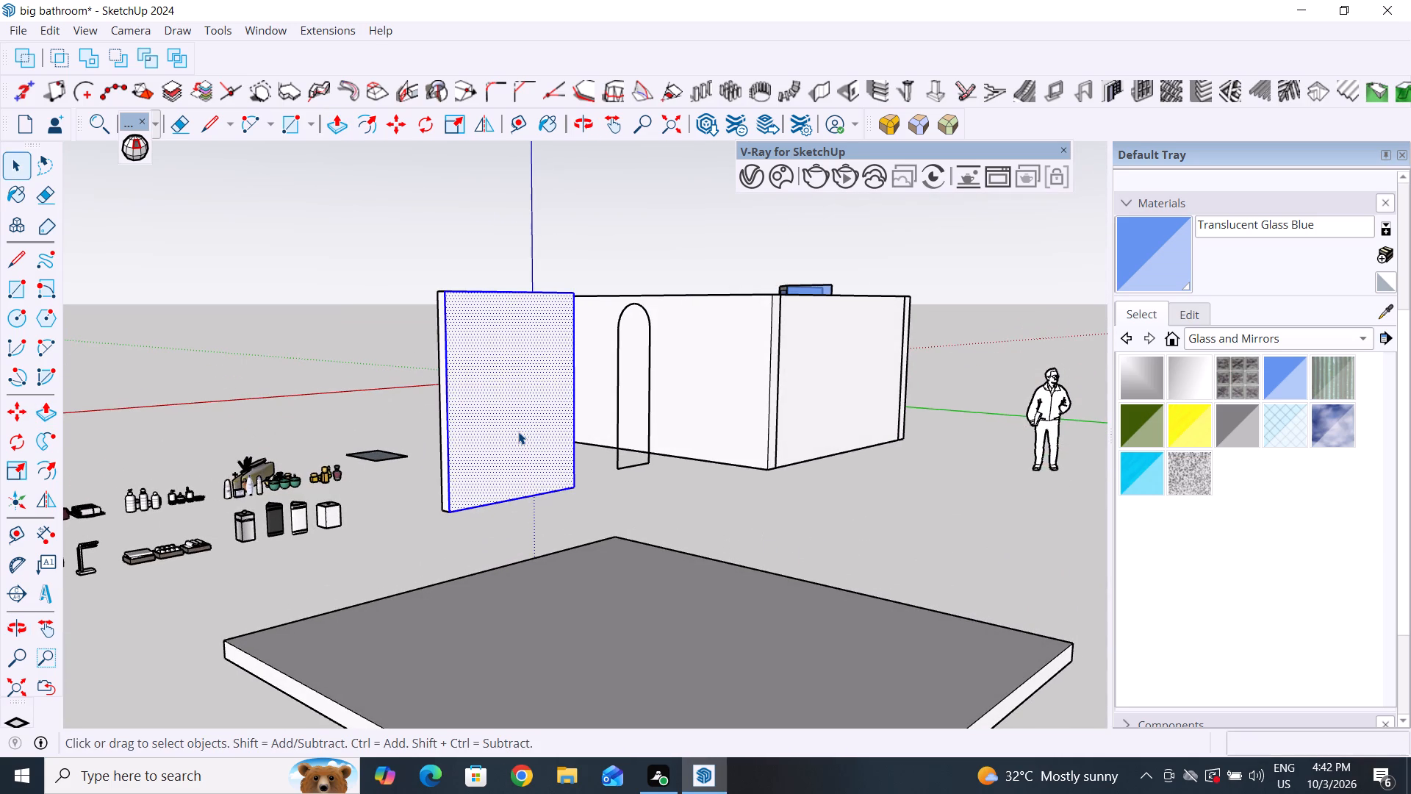
pyautogui.rightClick(483, 403)
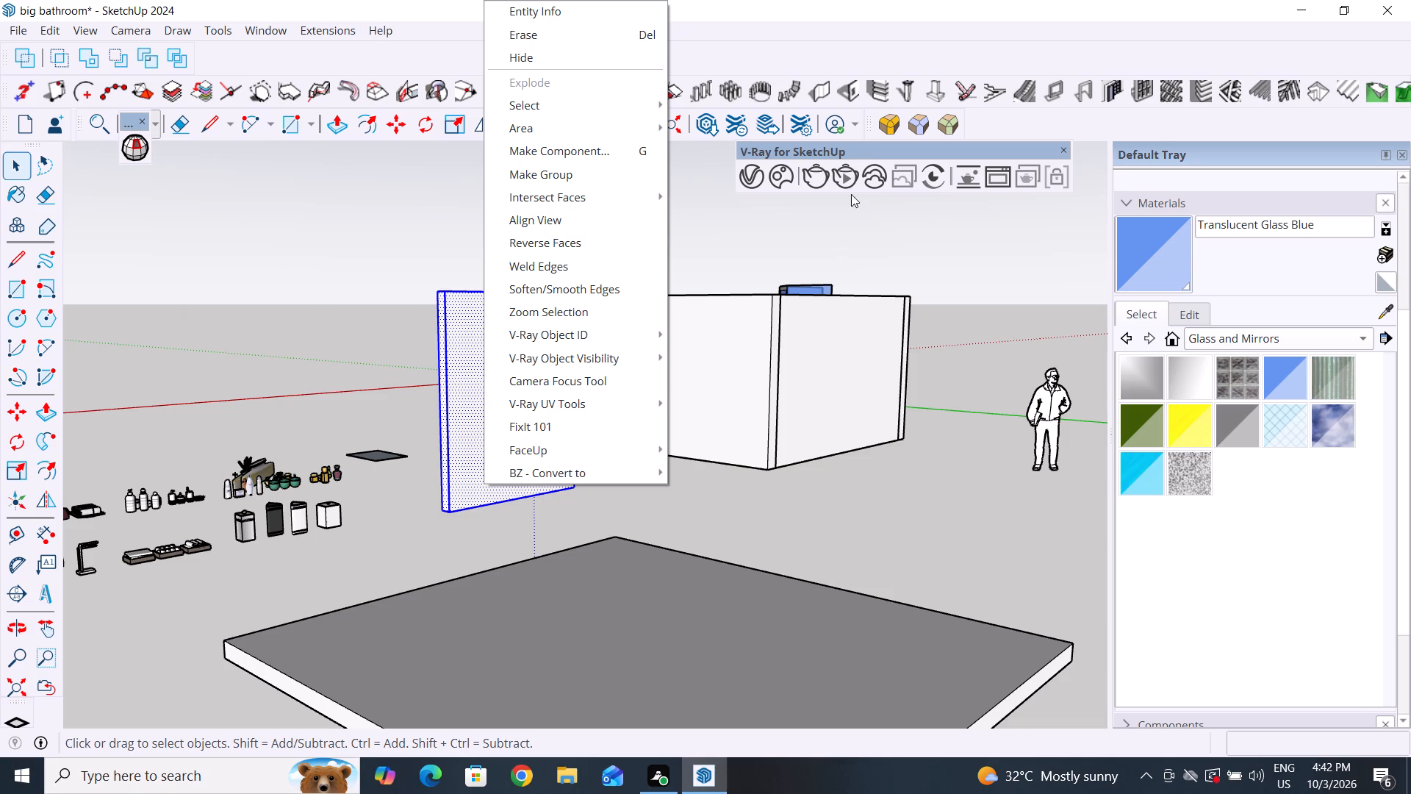
pyautogui.click(585, 175)
pyautogui.click(965, 488)
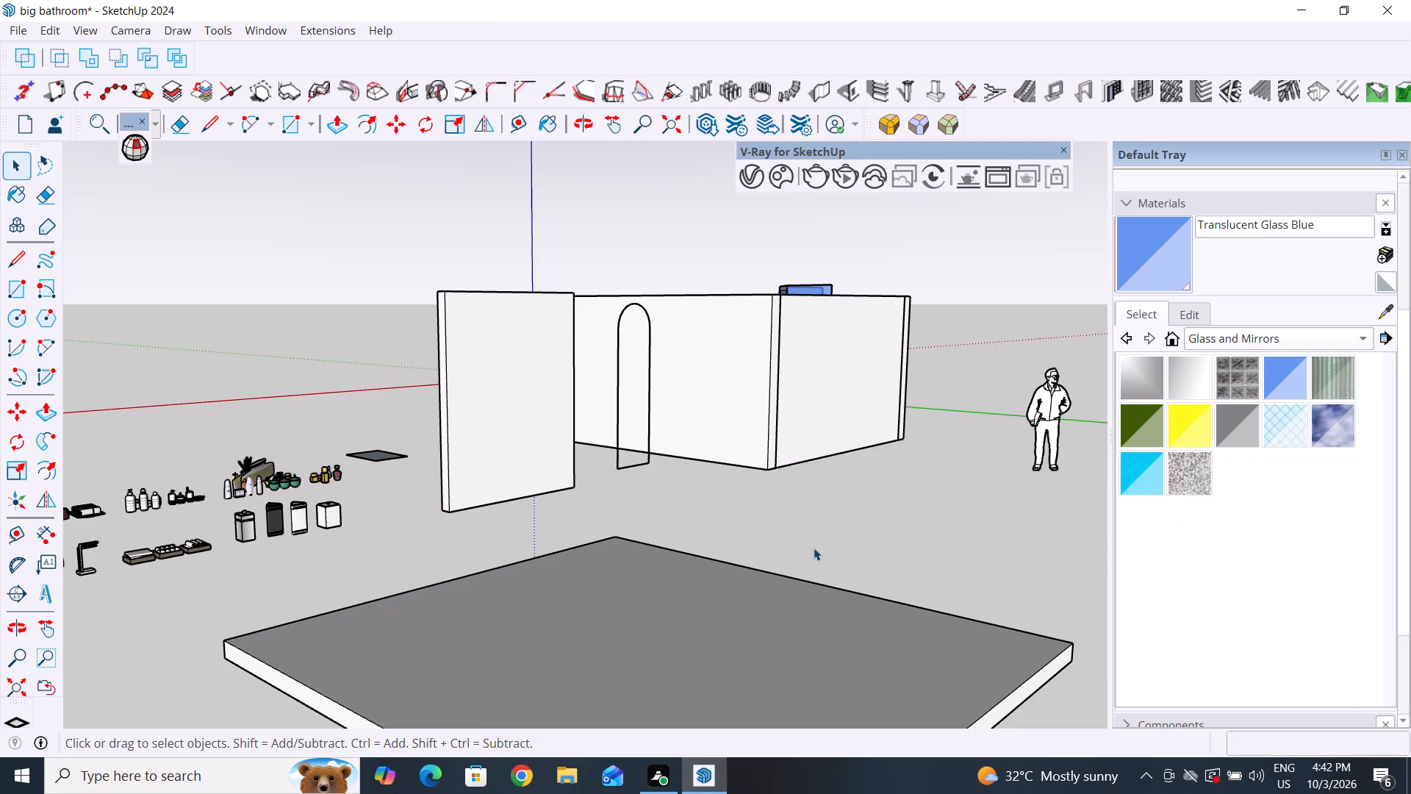
pyautogui.click(730, 493)
# Move the arched block about 93.4" from its bottom corner so that it passes through the grouped panel.
pyautogui.moveTo(440, 460); pyautogui.dragTo(926, 524, button='middle')
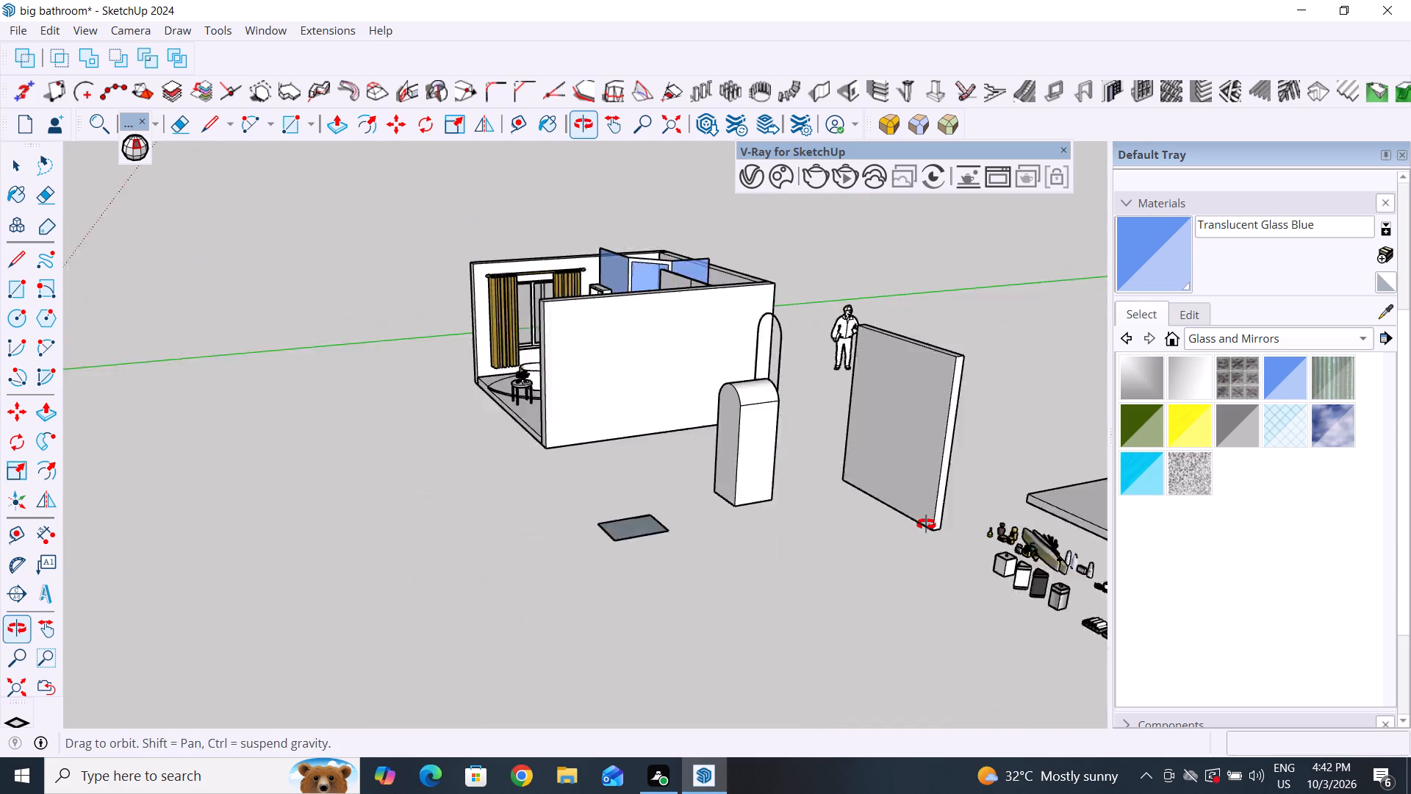
pyautogui.moveTo(926, 524); pyautogui.dragTo(933, 520, button='middle')
pyautogui.moveTo(694, 456); pyautogui.dragTo(890, 529, button='middle')
pyautogui.scroll(-8, 619, 491)
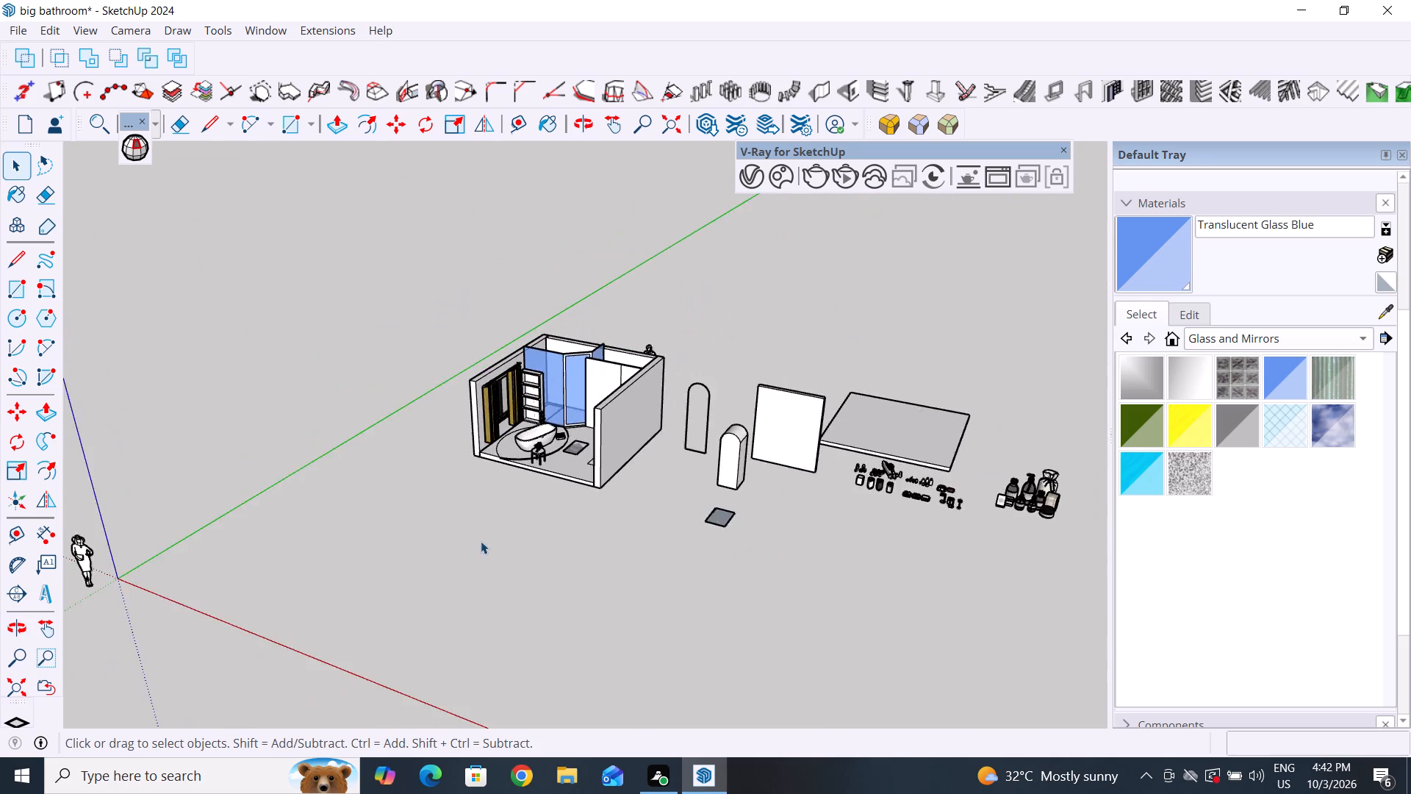
pyautogui.moveTo(506, 552); pyautogui.dragTo(747, 568, button='middle')
pyautogui.scroll(10, 713, 440)
pyautogui.moveTo(672, 505); pyautogui.dragTo(680, 507, button='middle')
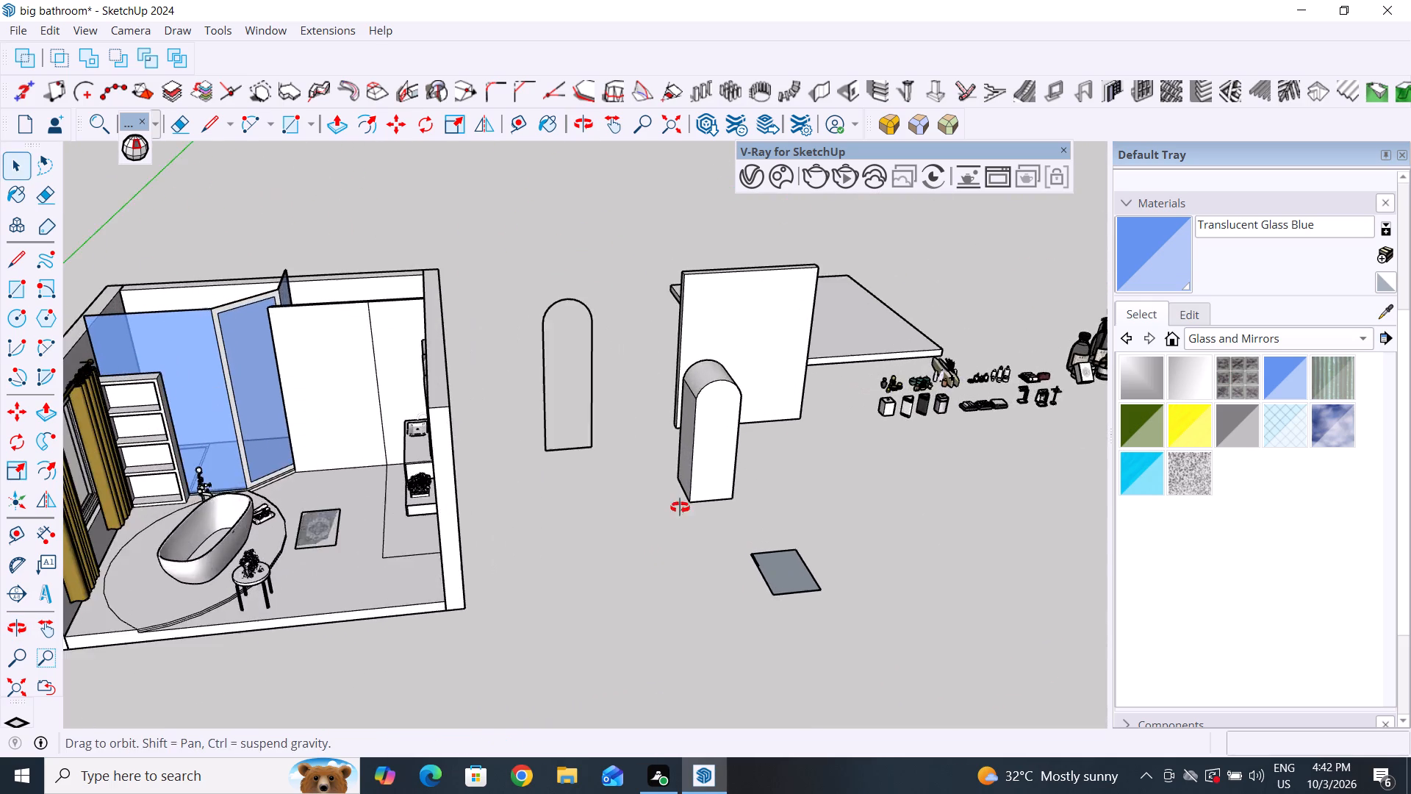
pyautogui.moveTo(680, 507); pyautogui.dragTo(737, 512, button='middle')
pyautogui.click(714, 464)
pyautogui.press('m')
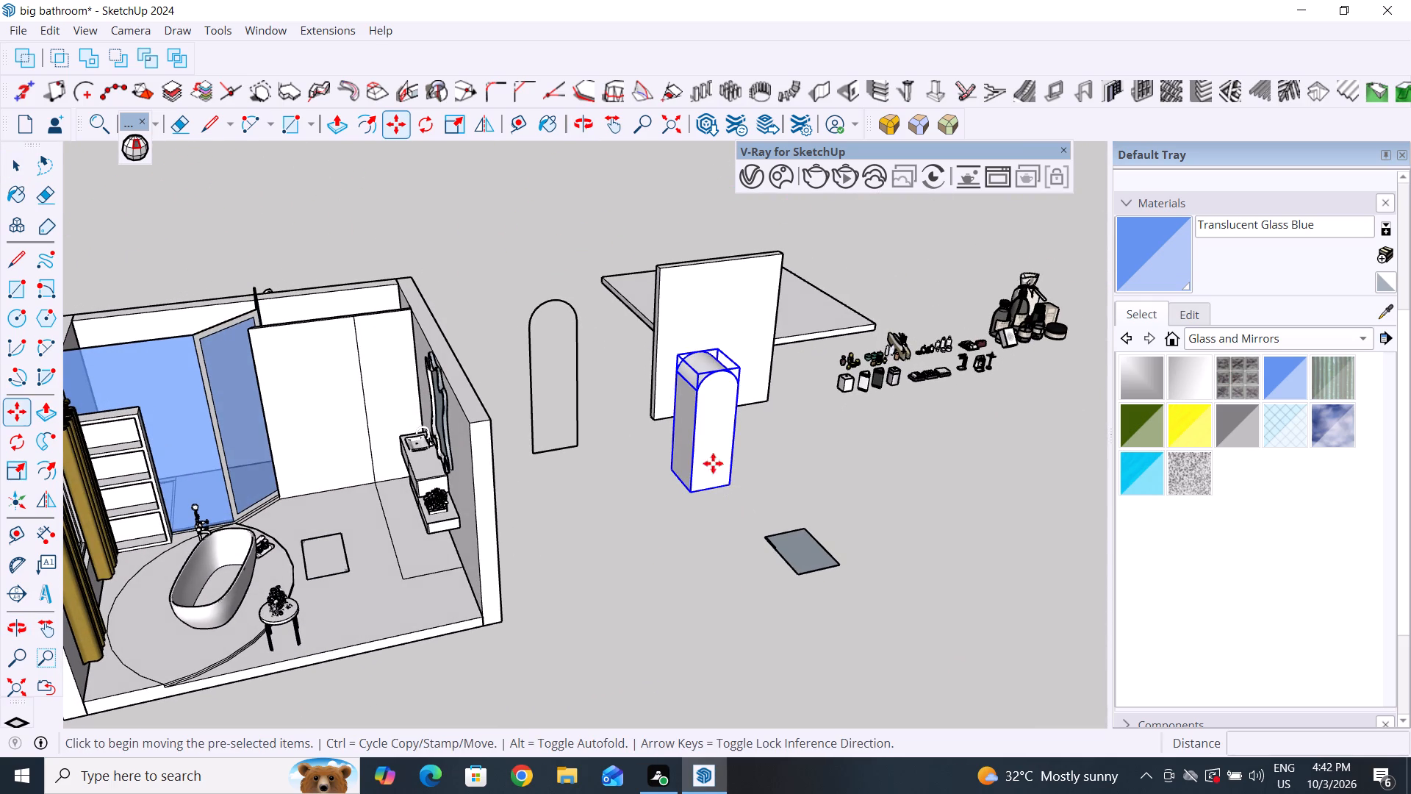
pyautogui.scroll(8, 689, 498)
pyautogui.click(696, 486)
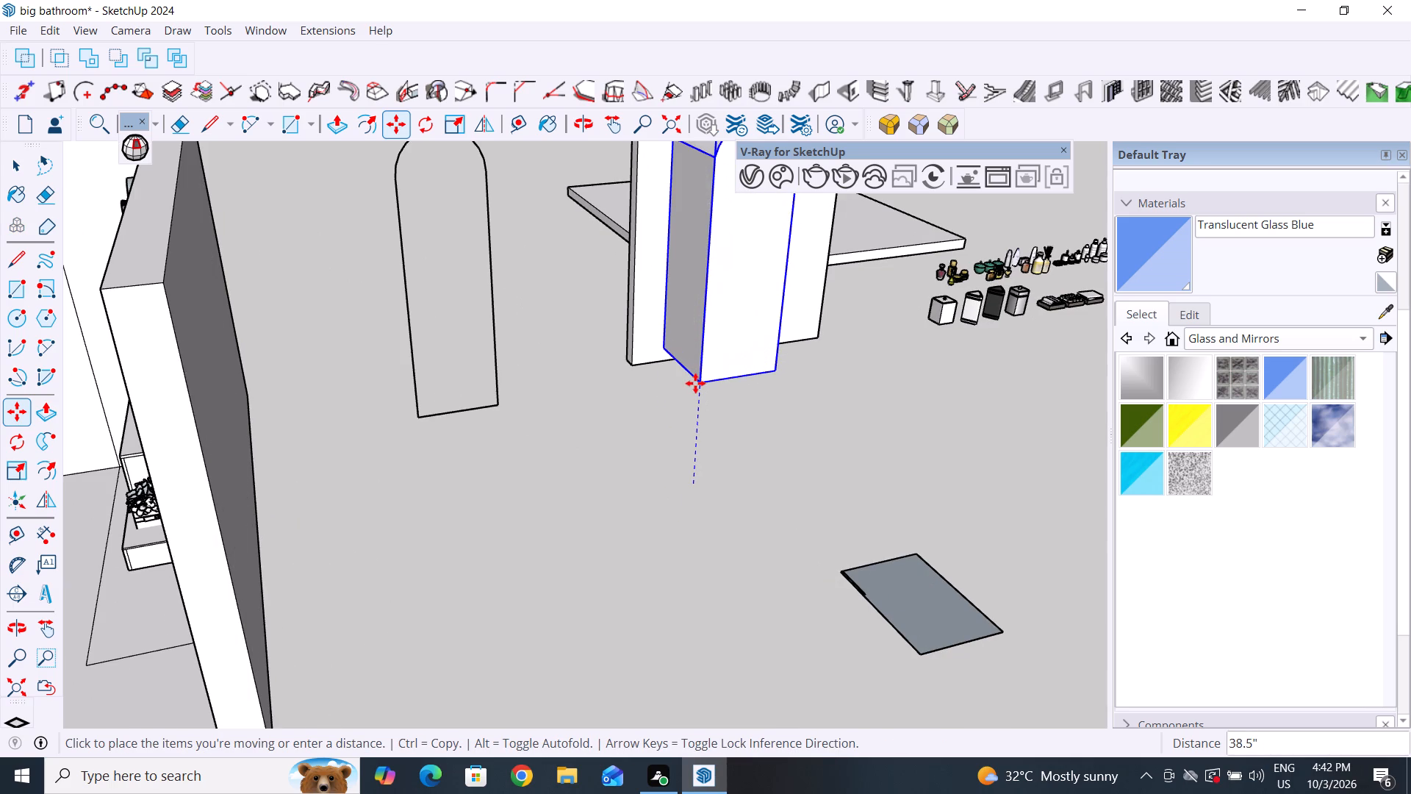
pyautogui.moveTo(695, 383); pyautogui.dragTo(841, 462, button='middle')
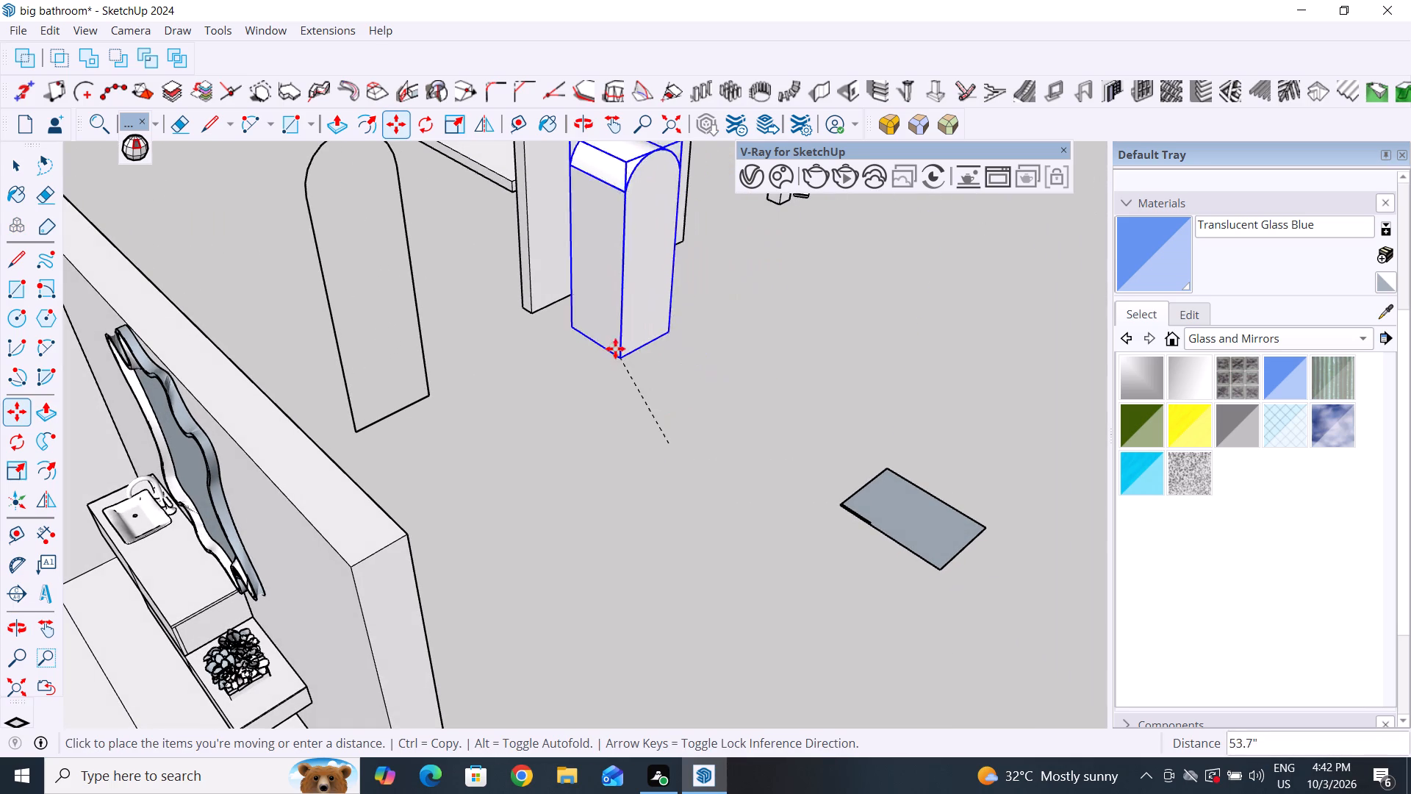
pyautogui.click(599, 305)
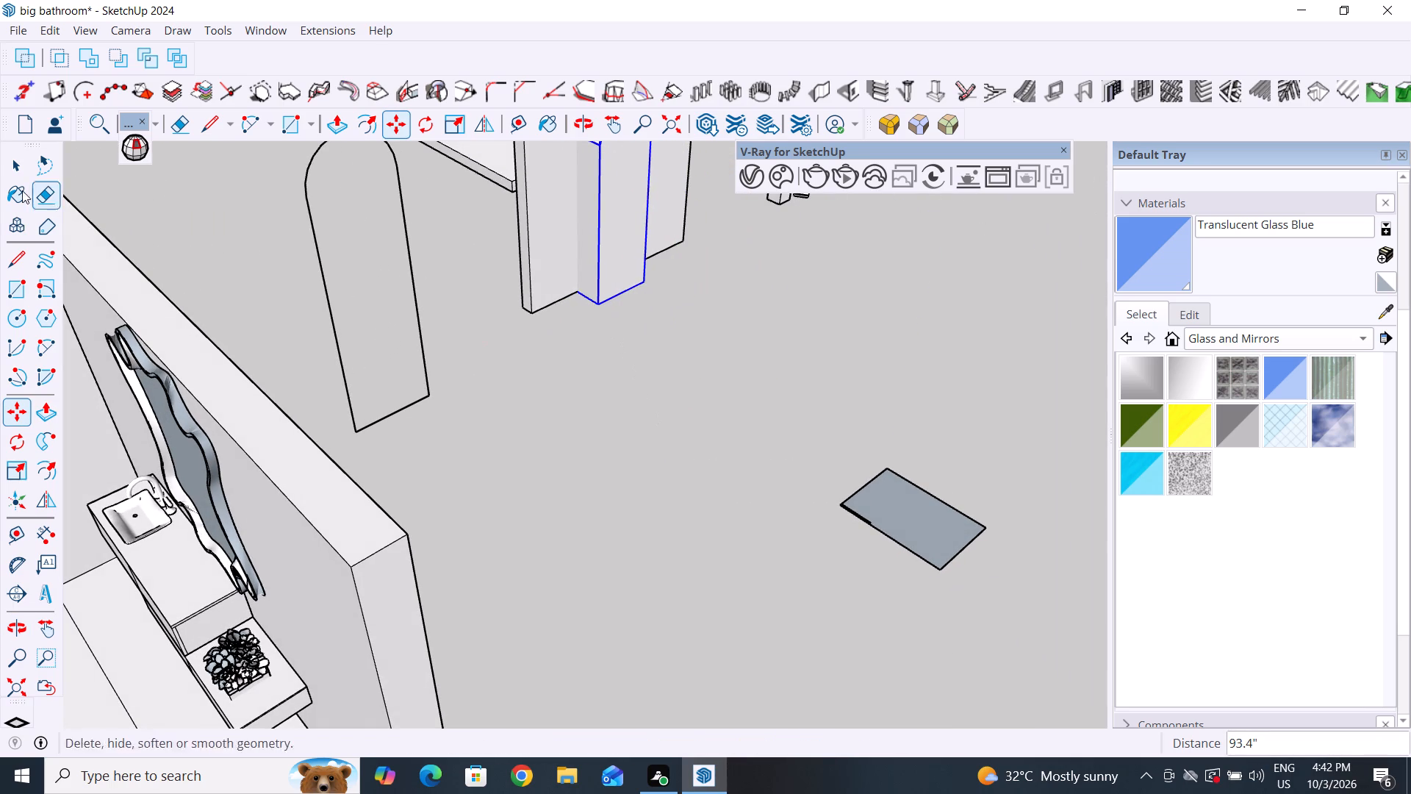
pyautogui.click(22, 176)
# Shift the arched block slightly sideways along the panel's length, moving it by its bottom corner.
pyautogui.scroll(-8, 535, 407)
pyautogui.moveTo(535, 407); pyautogui.dragTo(383, 397, button='middle')
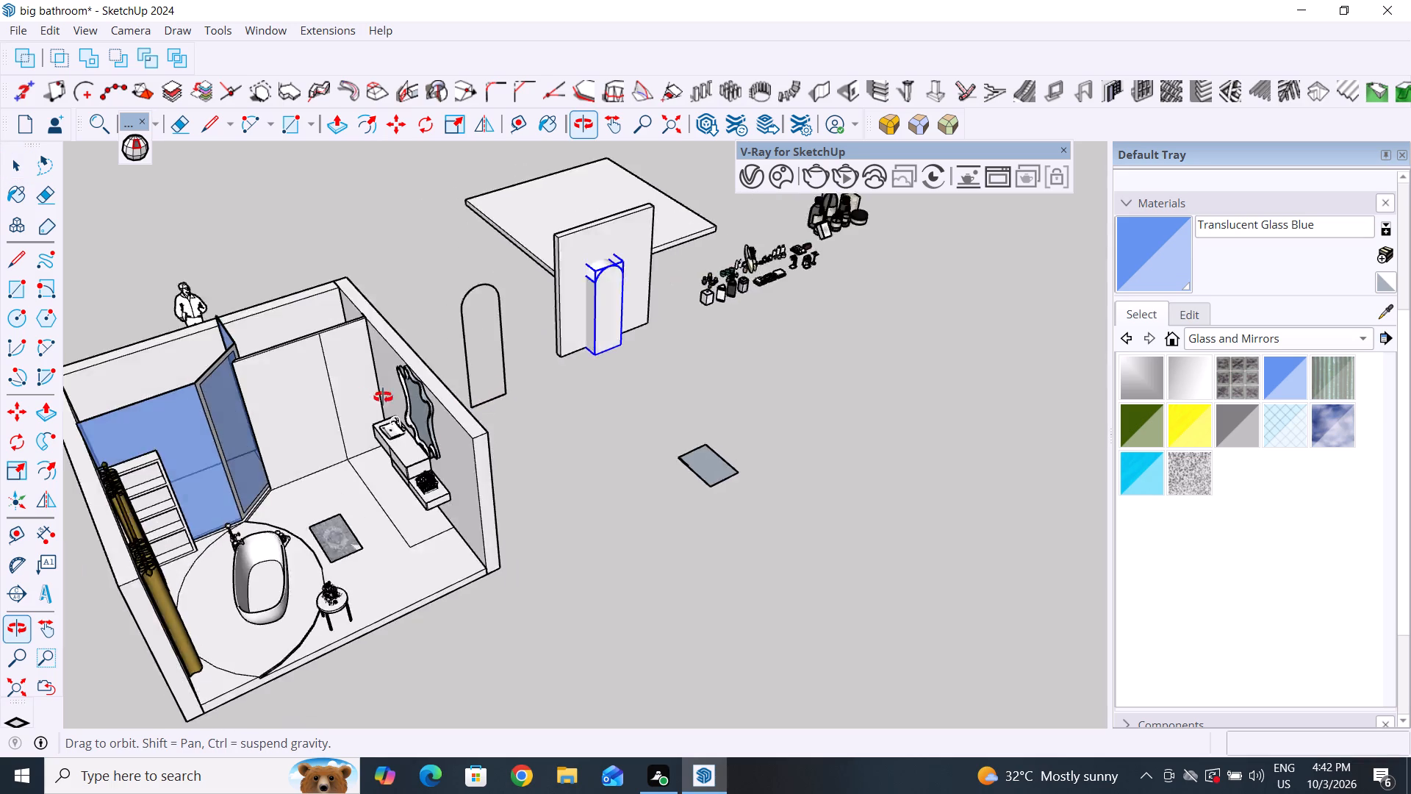
pyautogui.moveTo(383, 397); pyautogui.dragTo(295, 393, button='middle')
pyautogui.scroll(4, 745, 293)
pyautogui.scroll(4, 833, 312)
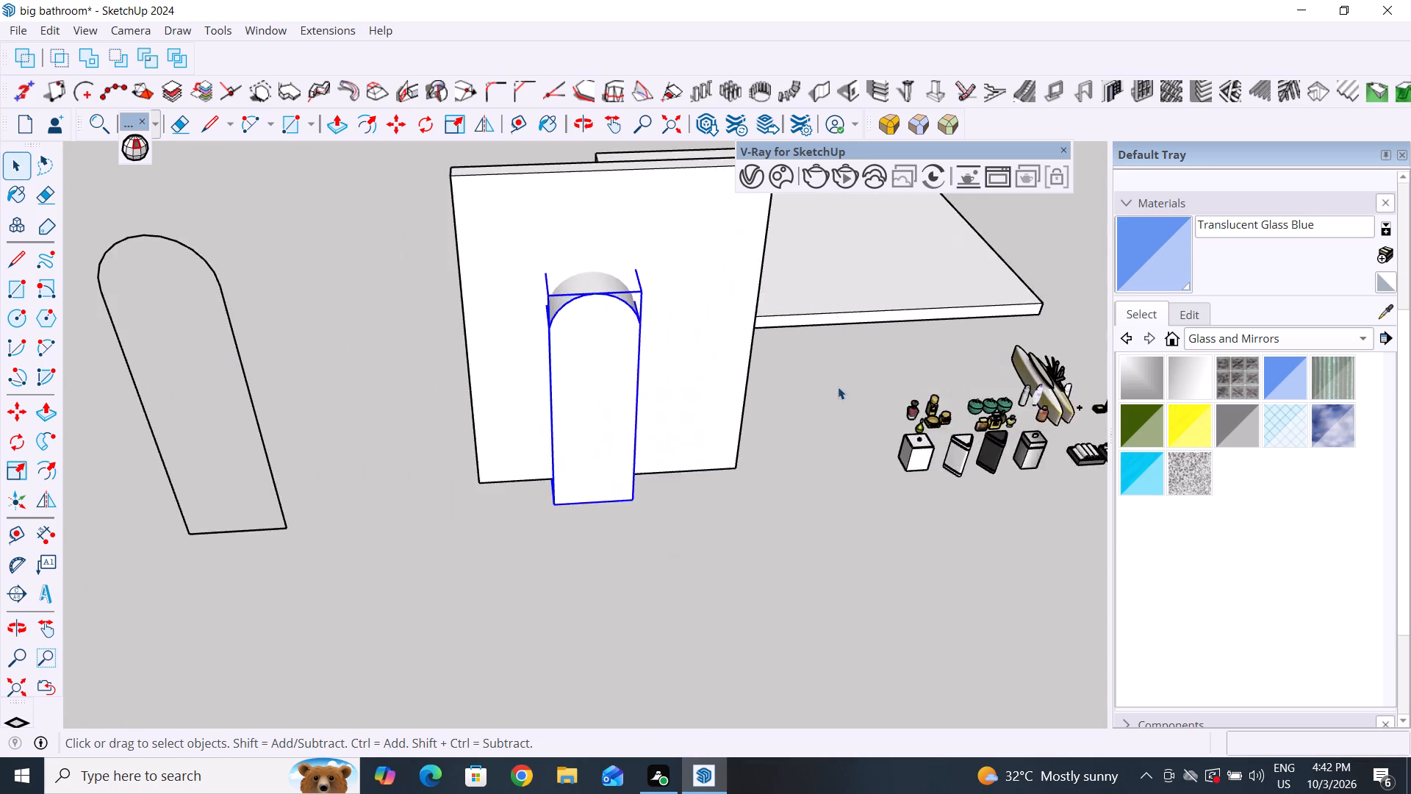
pyautogui.moveTo(827, 398); pyautogui.dragTo(309, 459, button='middle')
pyautogui.moveTo(669, 496); pyautogui.dragTo(304, 456, button='middle')
pyautogui.scroll(4, 439, 435)
pyautogui.click(440, 434)
pyautogui.press('m')
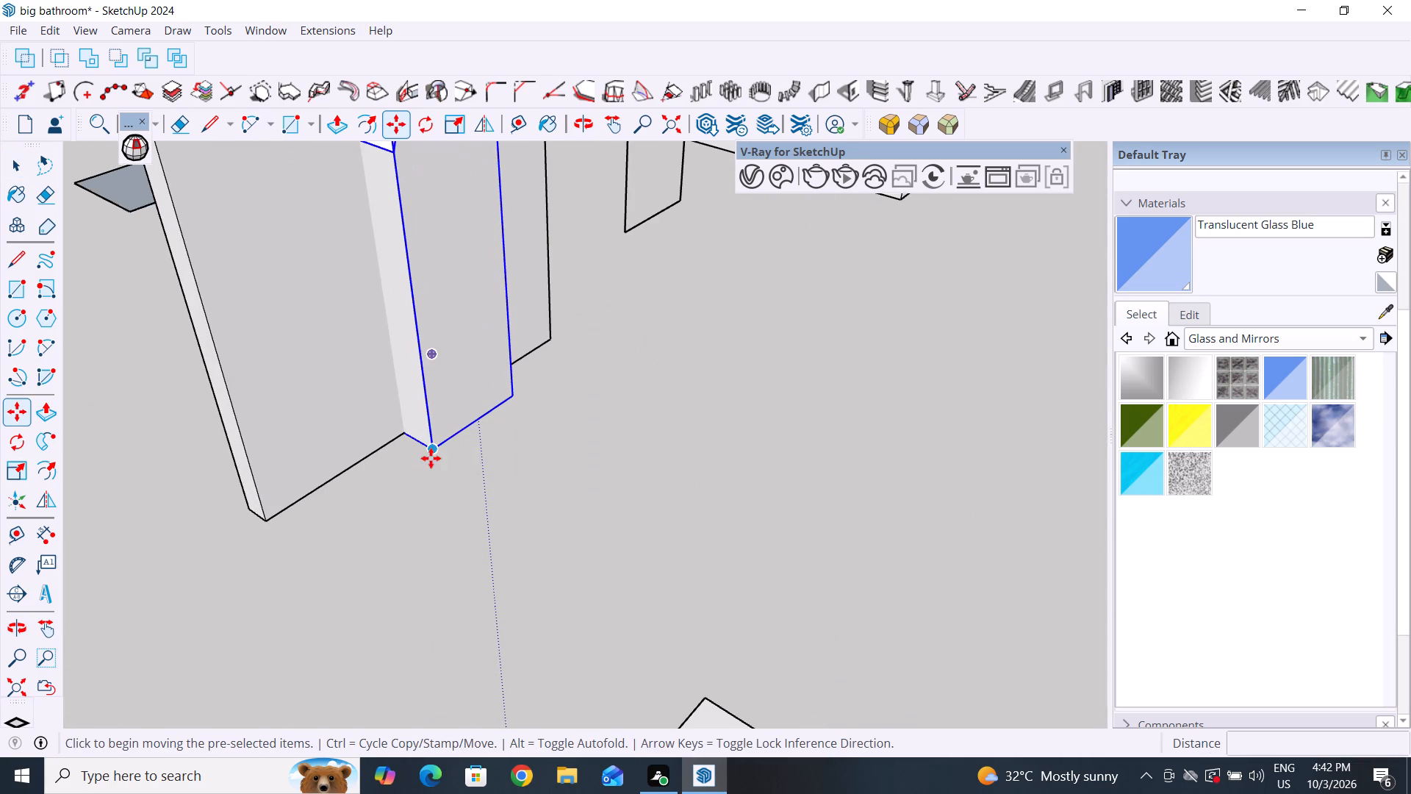
pyautogui.click(434, 453)
pyautogui.click(405, 476)
pyautogui.scroll(-8, 585, 513)
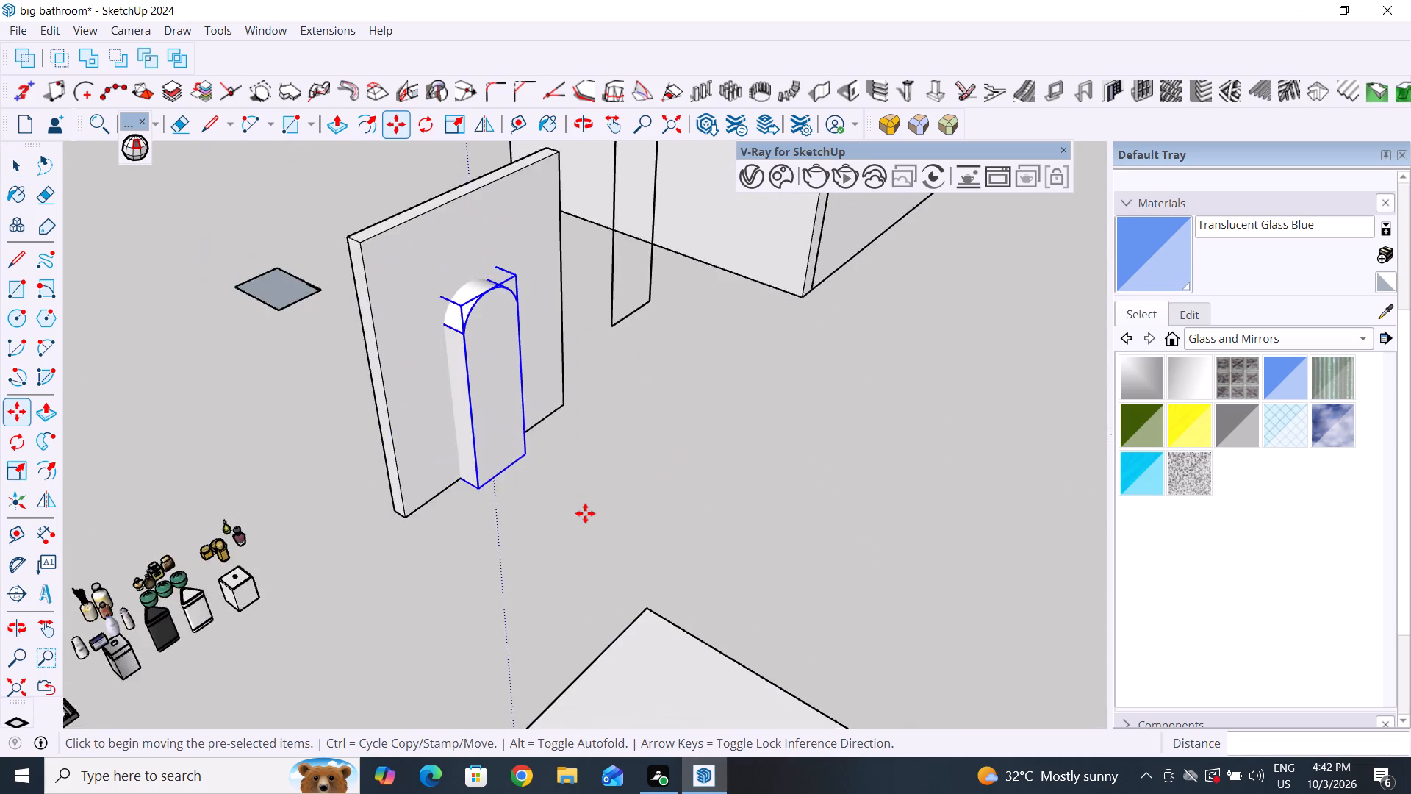
# Slide the arched block back along the panel by about 13.6" to adjust the doorway position.
pyautogui.scroll(-3, 585, 513)
pyautogui.moveTo(504, 529); pyautogui.dragTo(1009, 516, button='middle')
pyautogui.moveTo(750, 509); pyautogui.dragTo(999, 529, button='middle')
pyautogui.scroll(-10, 620, 579)
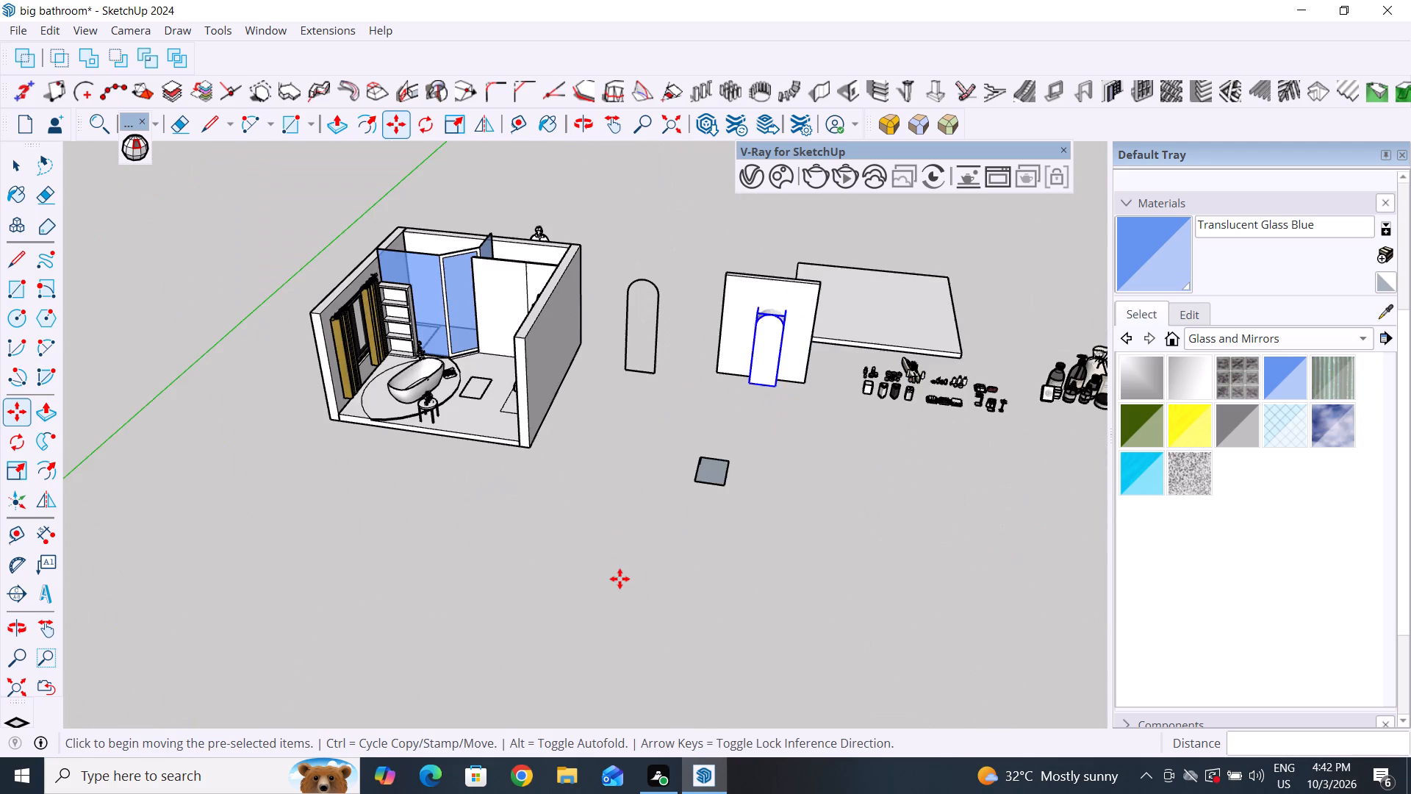
pyautogui.scroll(-2, 620, 579)
pyautogui.moveTo(641, 489); pyautogui.dragTo(772, 480, button='middle')
pyautogui.scroll(3, 753, 326)
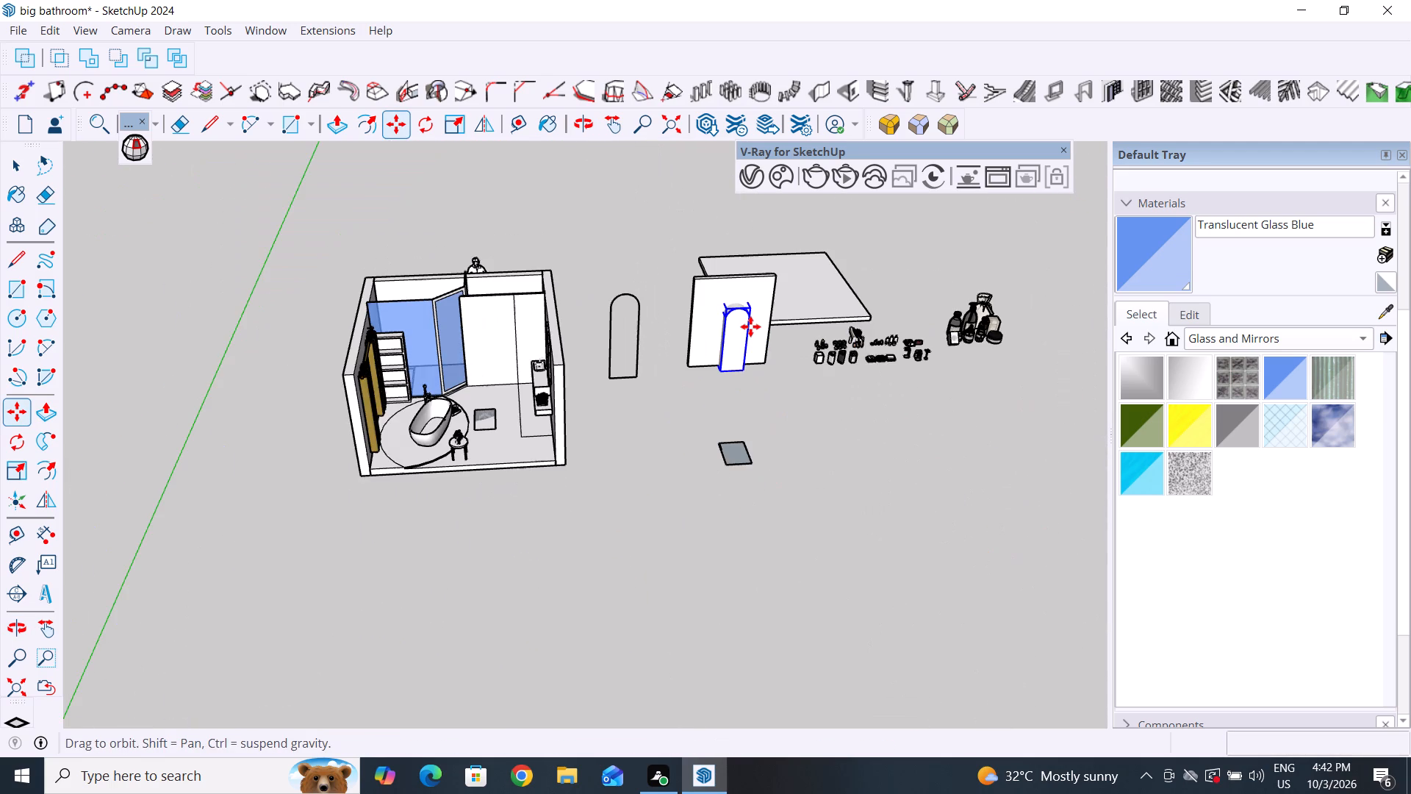
pyautogui.scroll(11, 750, 326)
pyautogui.scroll(5, 728, 391)
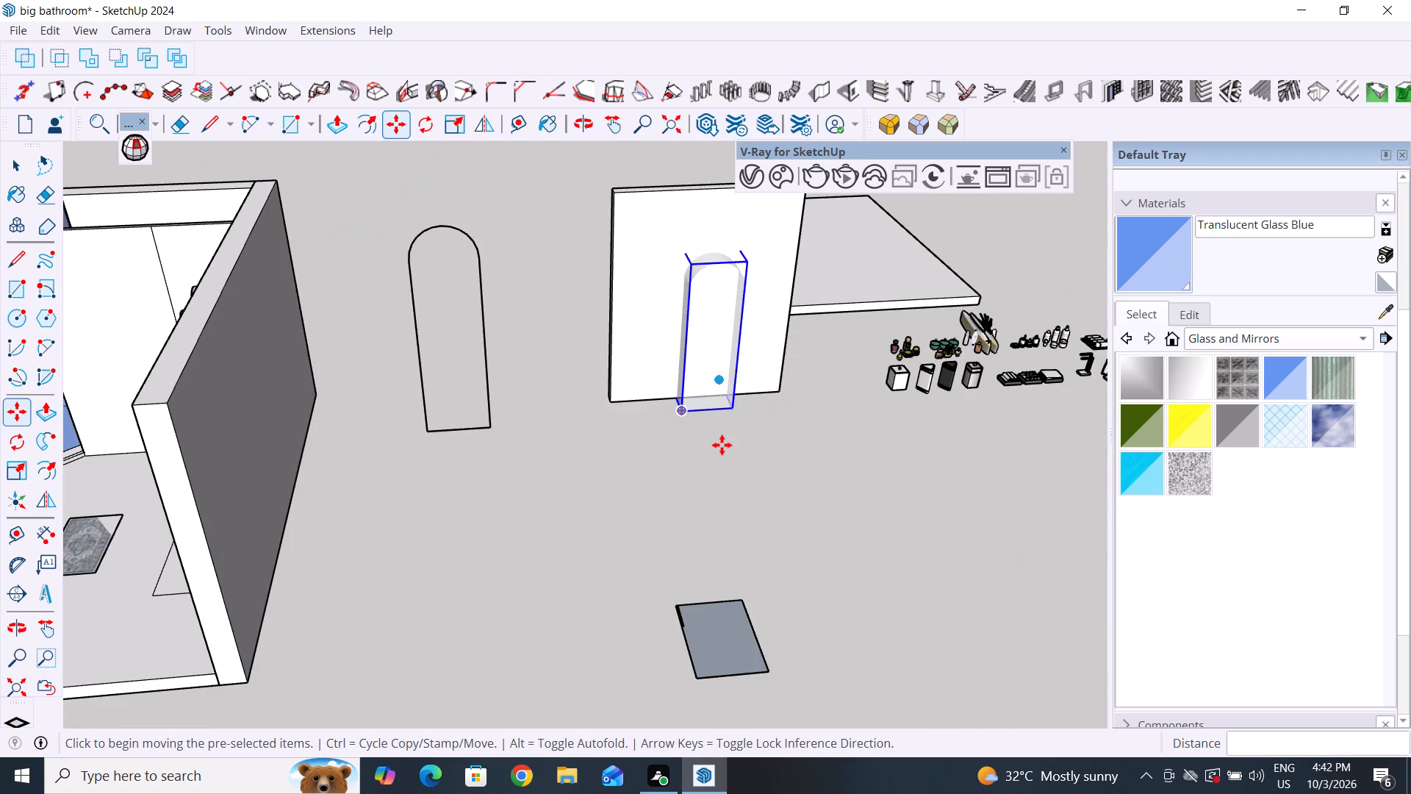
pyautogui.click(735, 409)
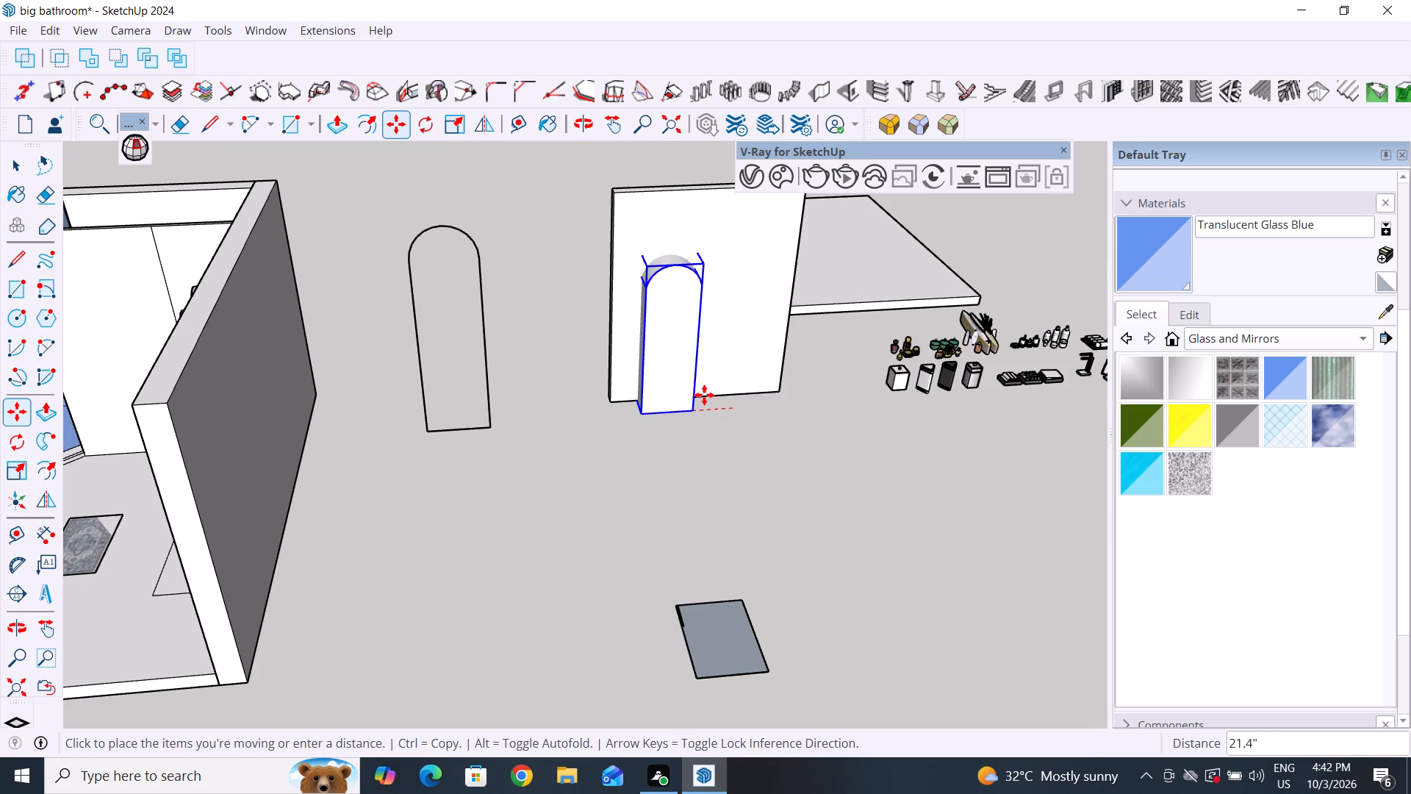
pyautogui.click(707, 406)
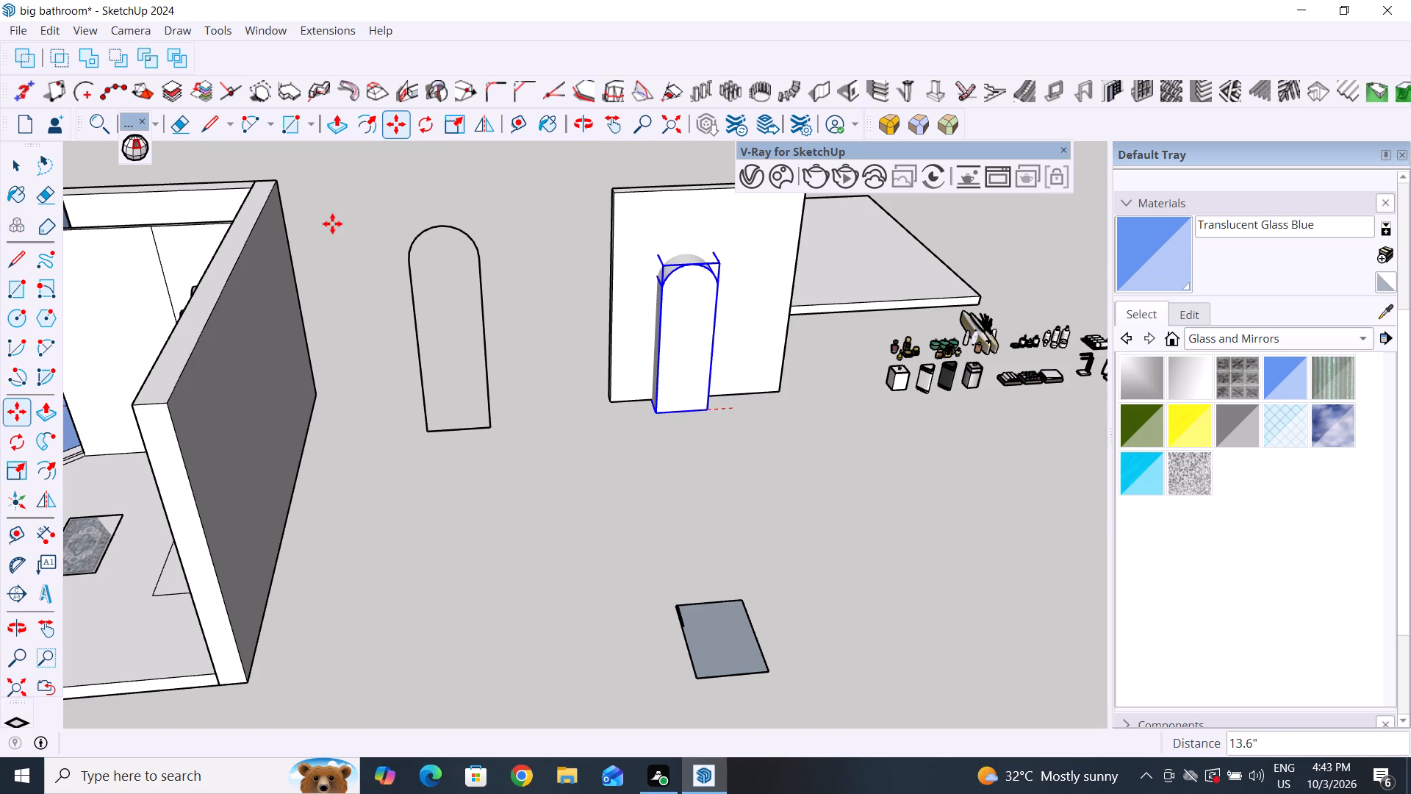
pyautogui.click(23, 167)
pyautogui.click(512, 491)
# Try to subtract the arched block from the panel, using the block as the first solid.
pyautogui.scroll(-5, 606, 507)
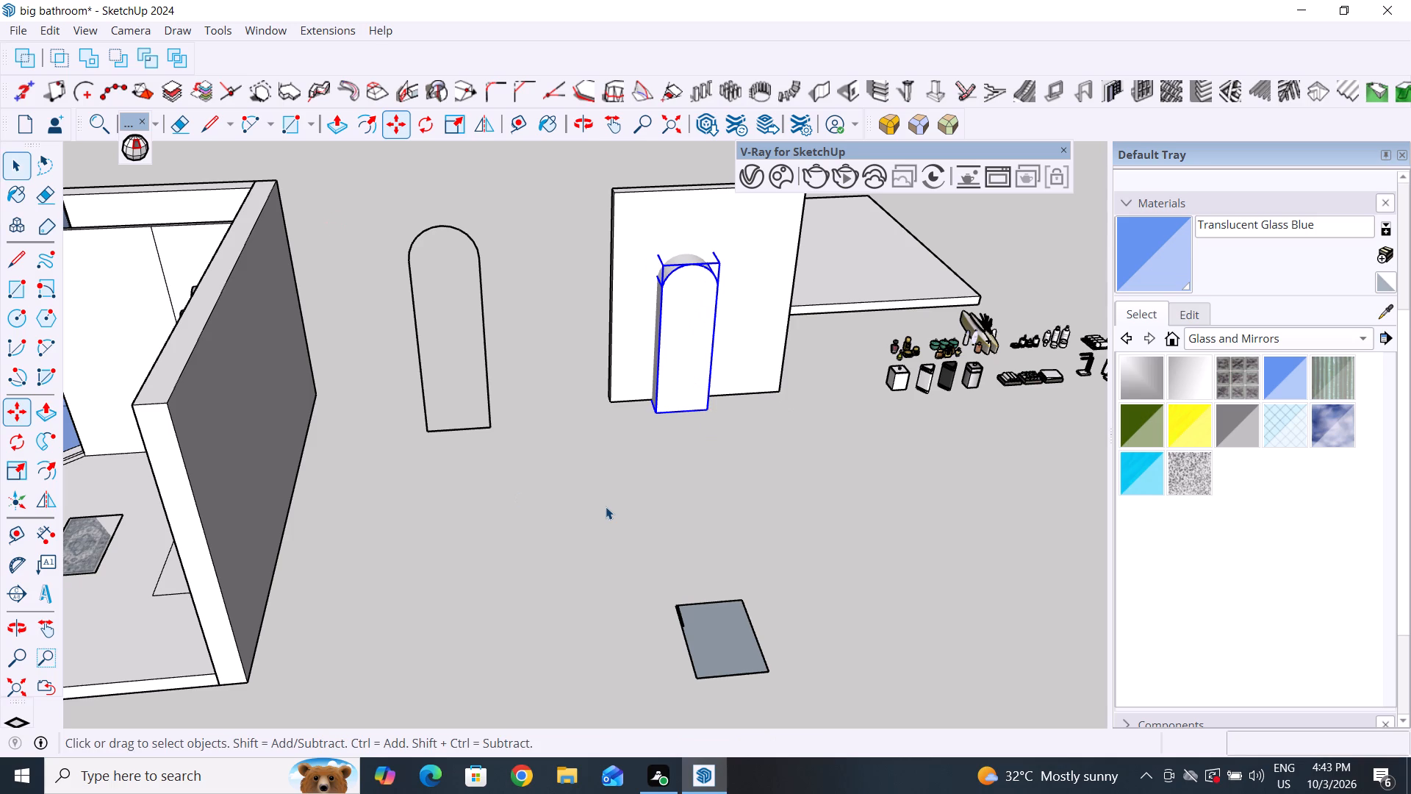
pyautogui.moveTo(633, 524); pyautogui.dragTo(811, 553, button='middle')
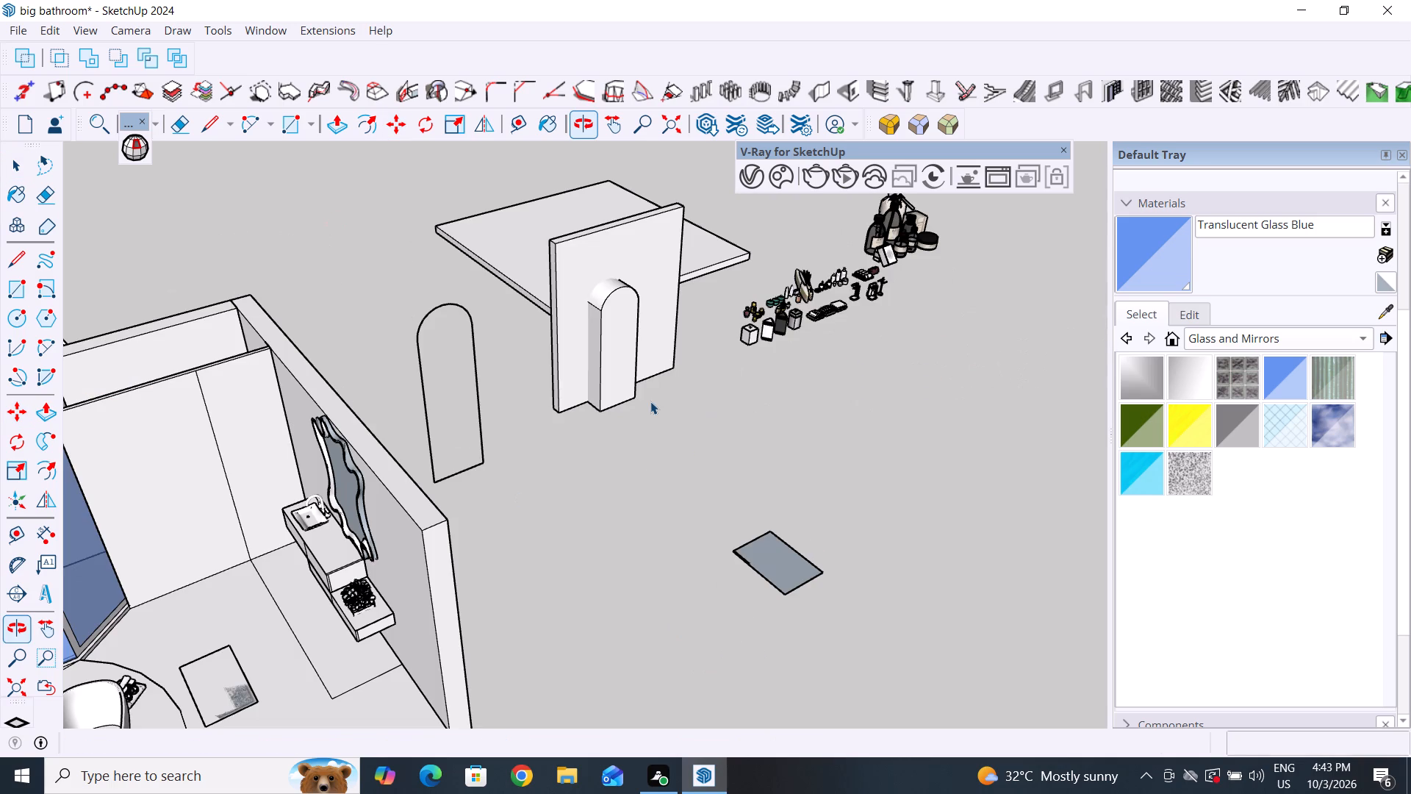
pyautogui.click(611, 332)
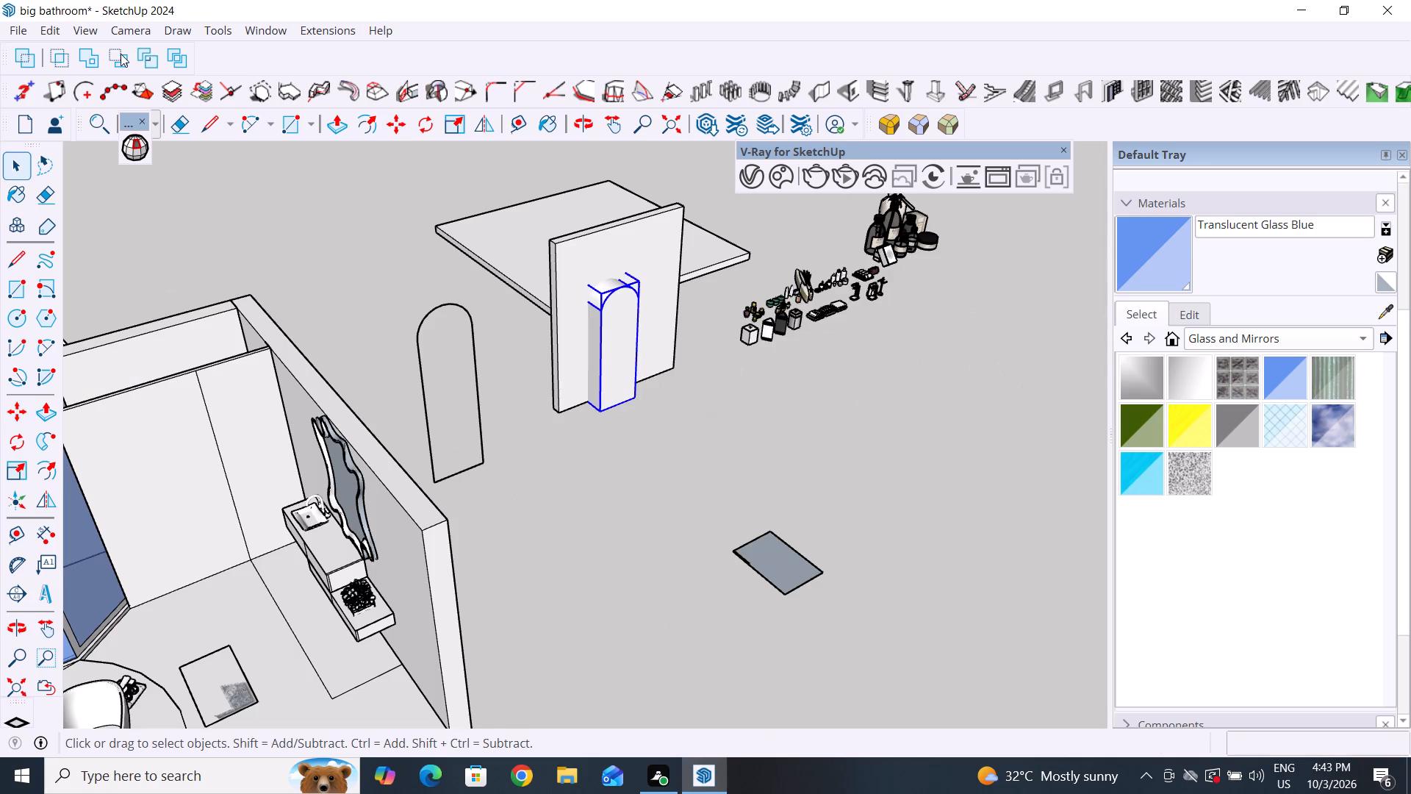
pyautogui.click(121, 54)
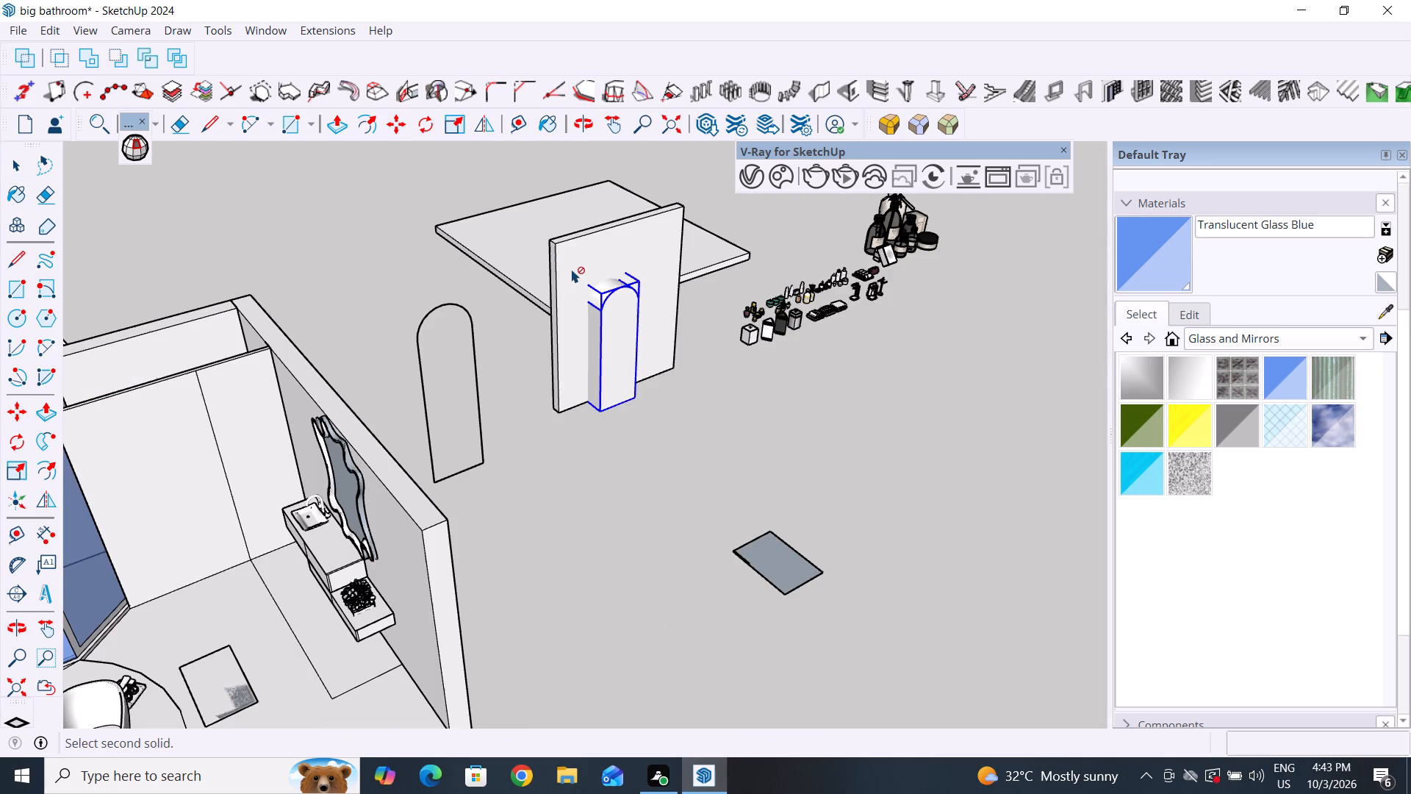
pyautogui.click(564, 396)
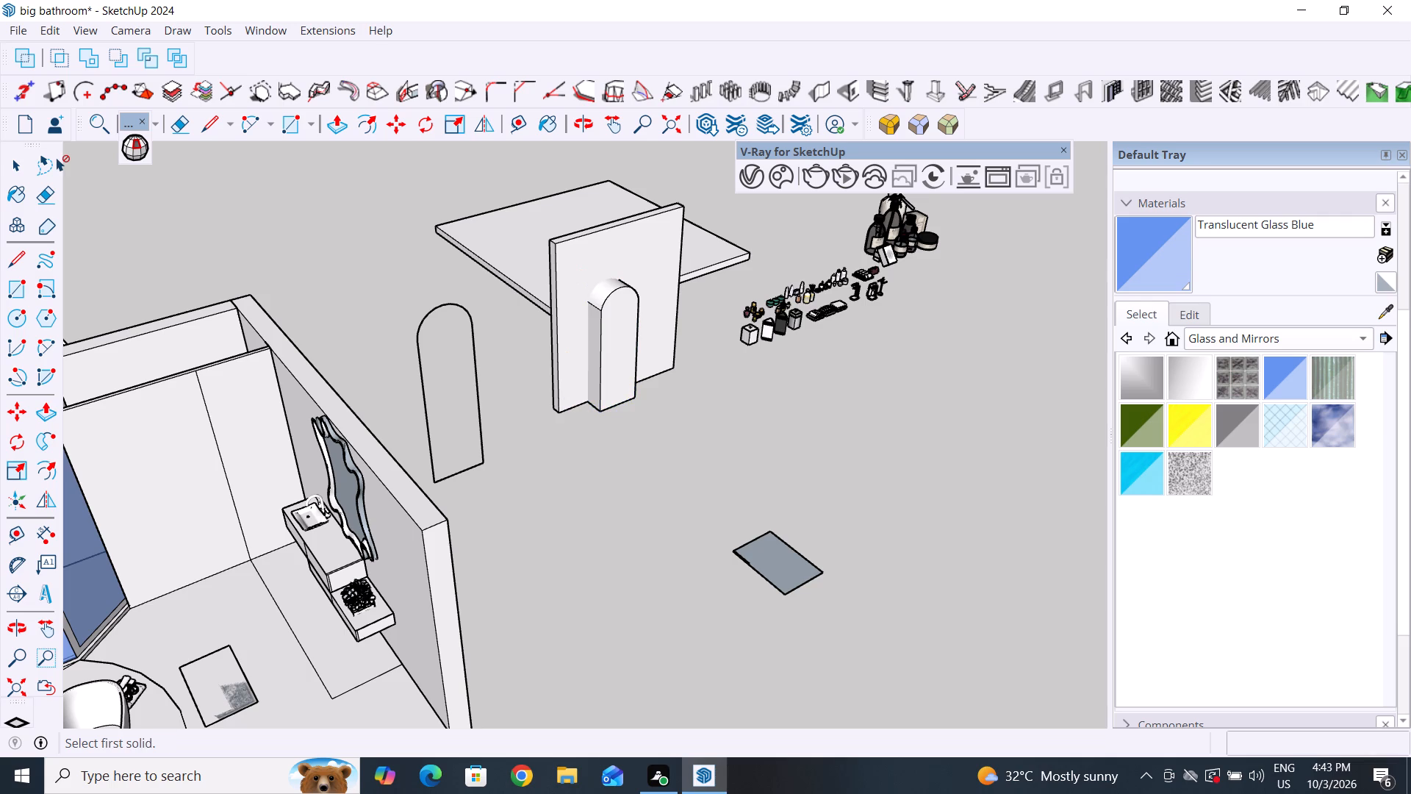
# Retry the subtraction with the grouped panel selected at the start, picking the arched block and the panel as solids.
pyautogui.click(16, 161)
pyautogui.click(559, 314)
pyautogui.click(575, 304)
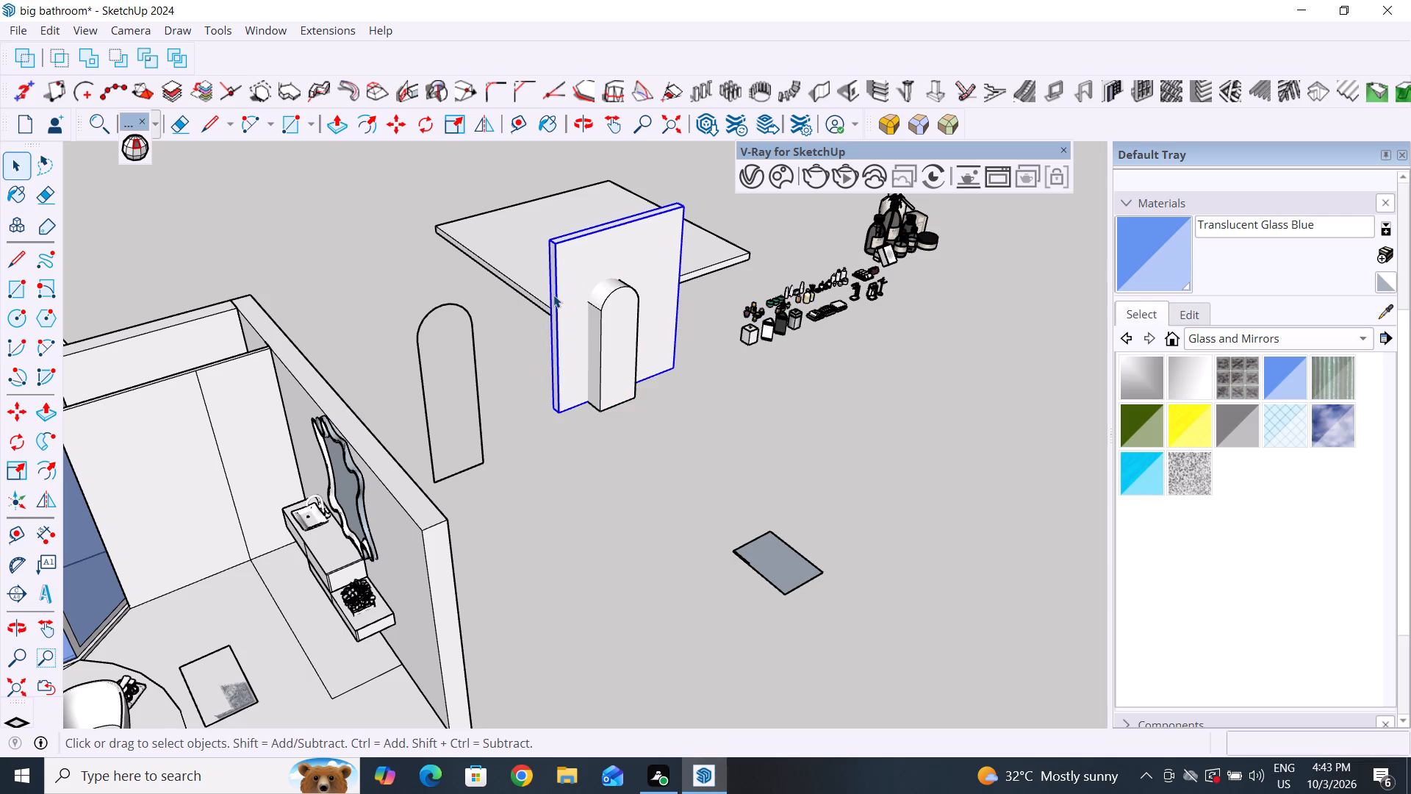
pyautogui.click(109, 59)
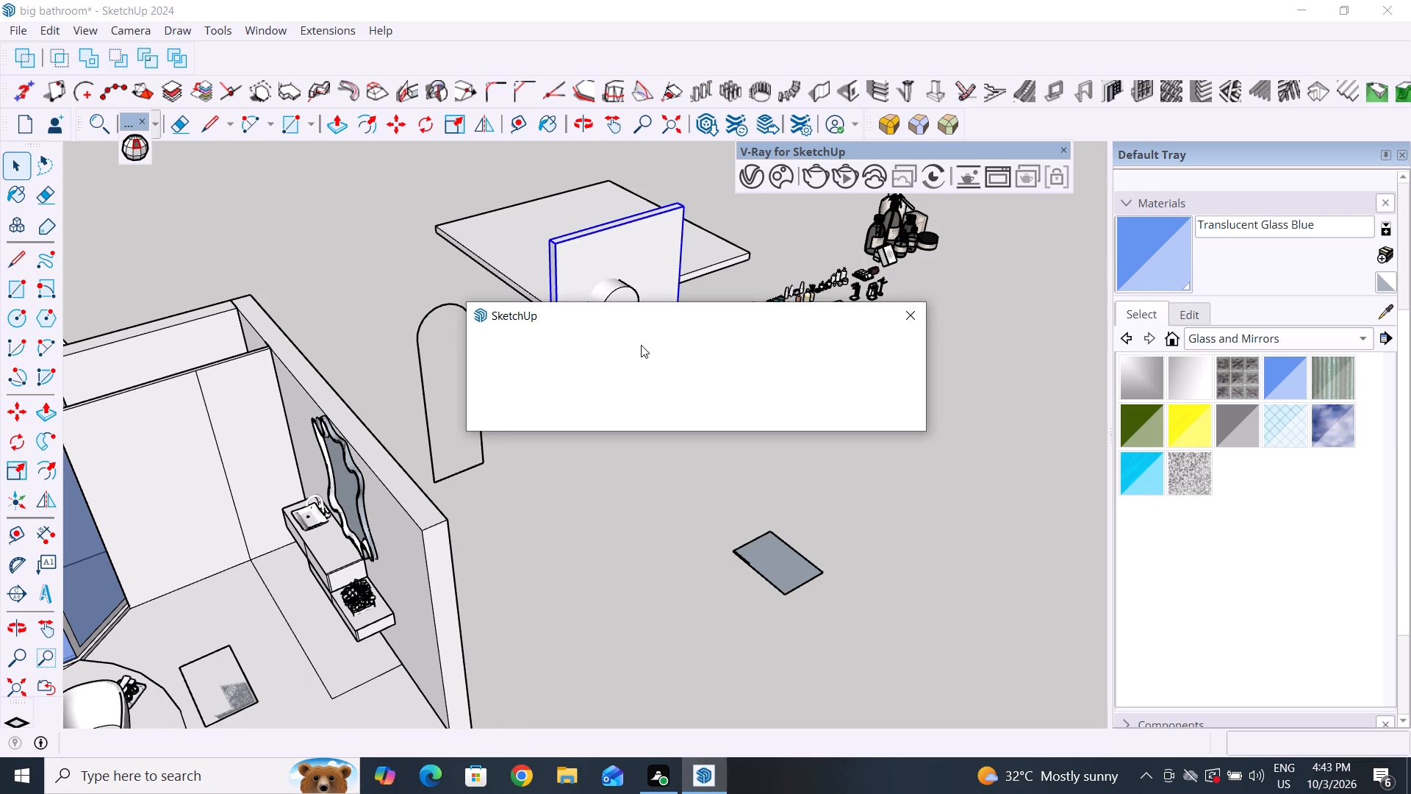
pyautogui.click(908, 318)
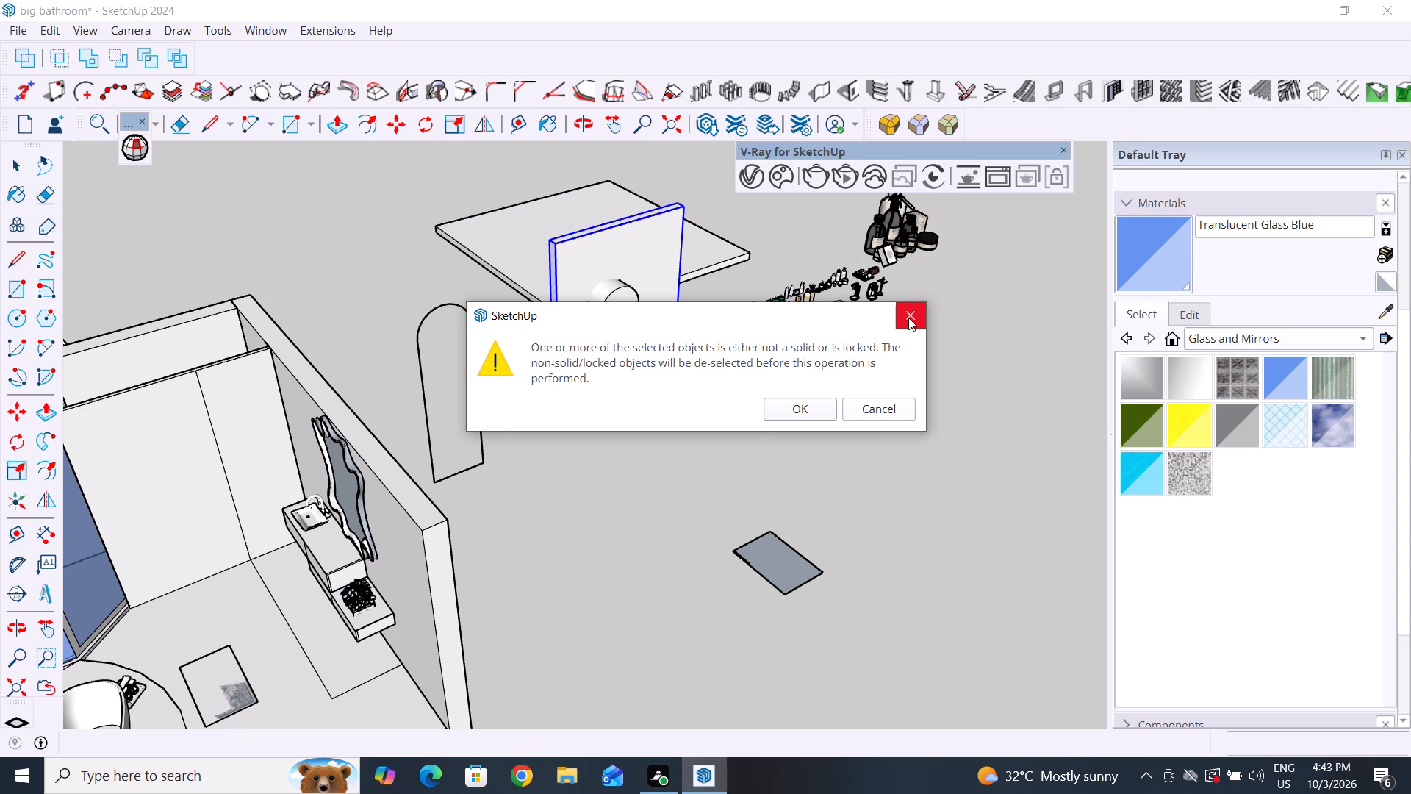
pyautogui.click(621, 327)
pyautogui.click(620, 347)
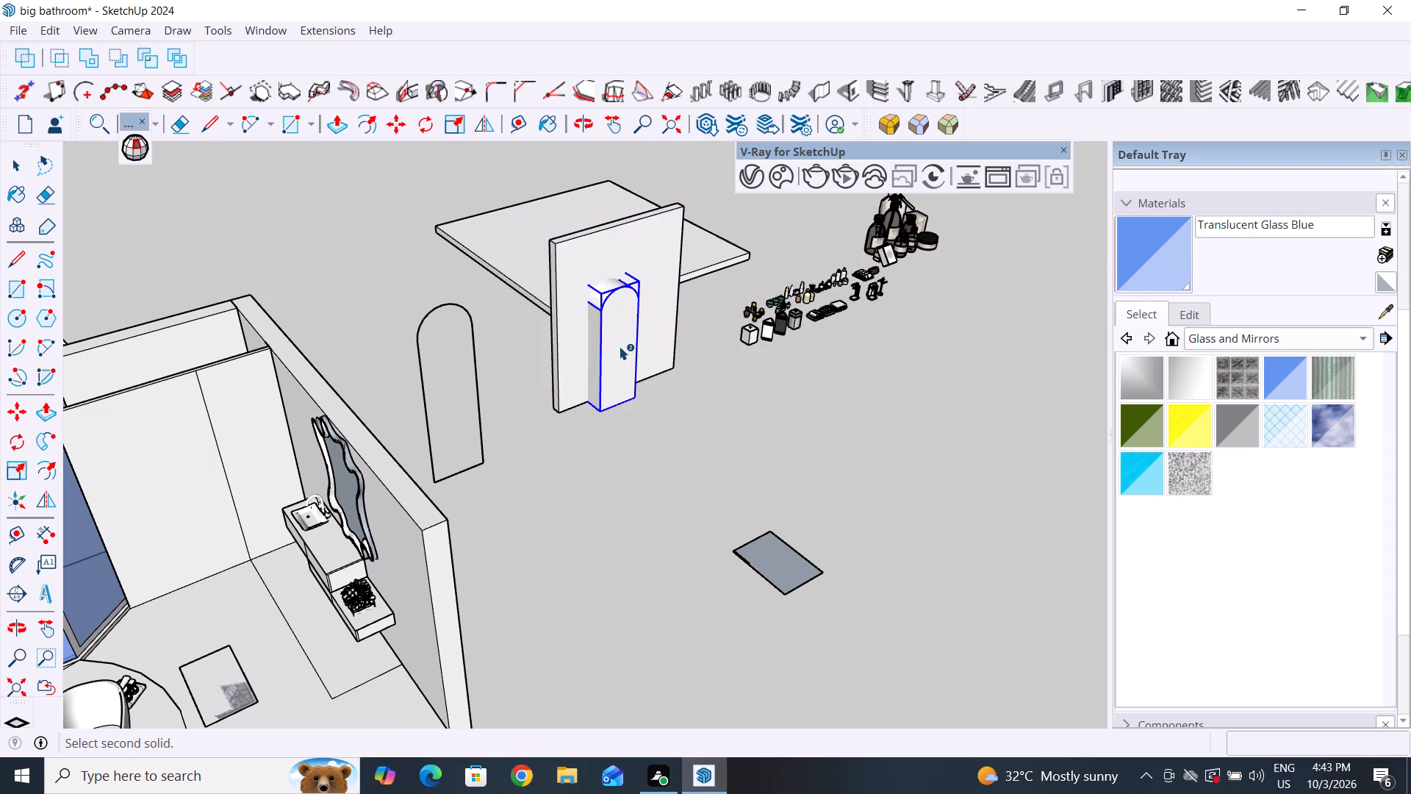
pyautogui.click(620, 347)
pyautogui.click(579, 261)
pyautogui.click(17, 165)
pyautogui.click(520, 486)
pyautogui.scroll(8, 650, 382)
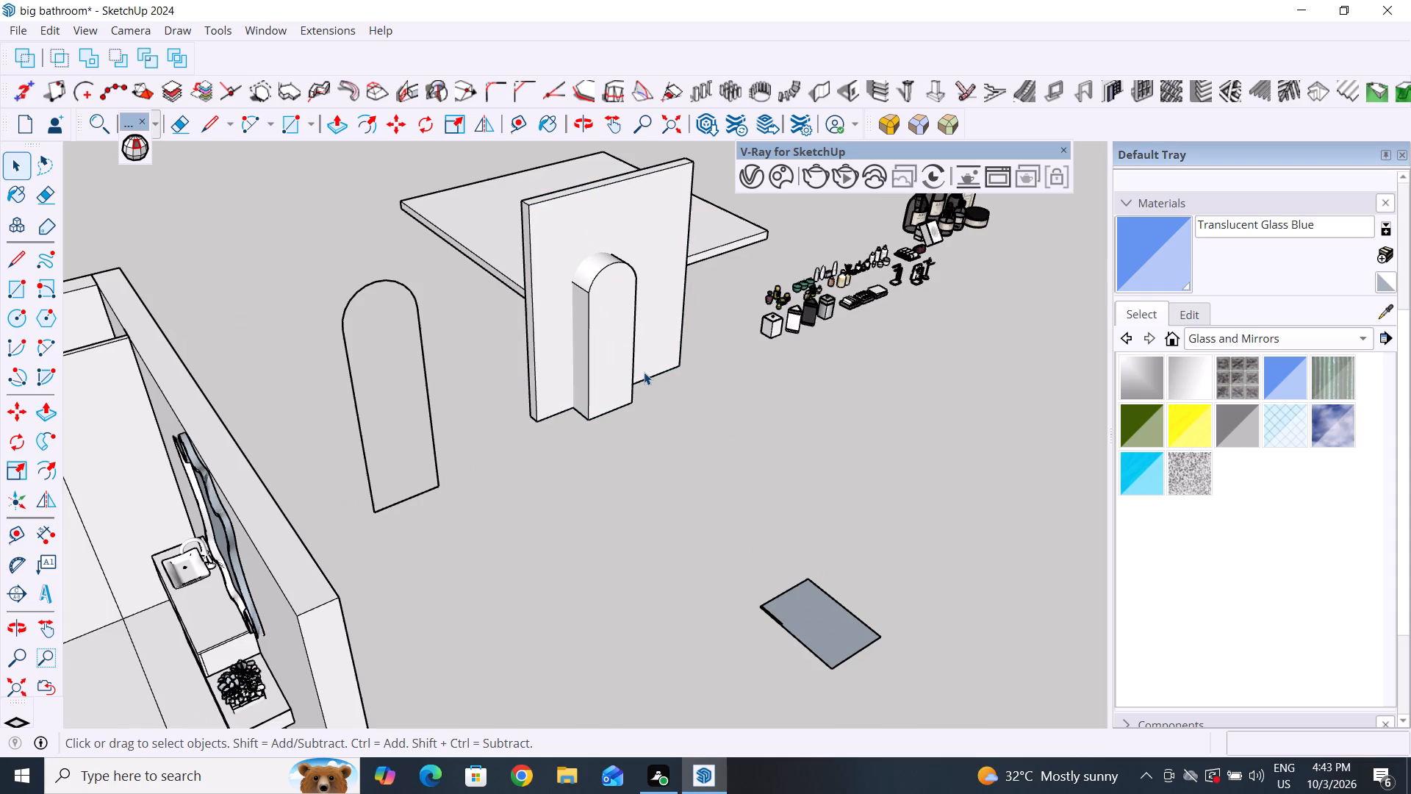
# Check the grouped panel with Solid Inspector² and fix all errors in it.
pyautogui.scroll(2, 644, 372)
pyautogui.moveTo(625, 375); pyautogui.dragTo(636, 238, button='middle')
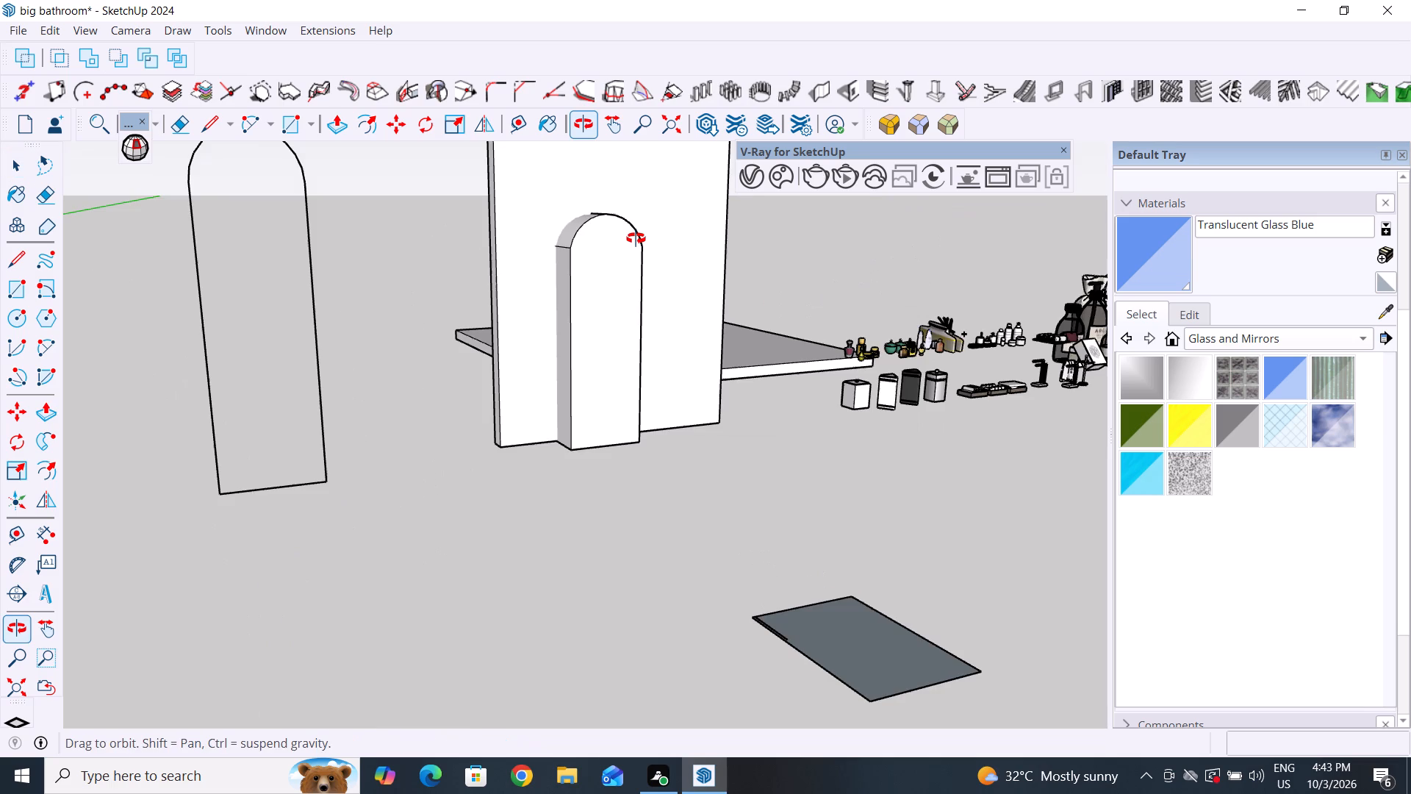
pyautogui.moveTo(636, 238); pyautogui.dragTo(529, 146, button='middle')
pyautogui.moveTo(597, 453); pyautogui.dragTo(636, 238, button='middle')
pyautogui.moveTo(636, 238); pyautogui.dragTo(650, 181, button='middle')
pyautogui.moveTo(618, 424); pyautogui.dragTo(569, 576, button='middle')
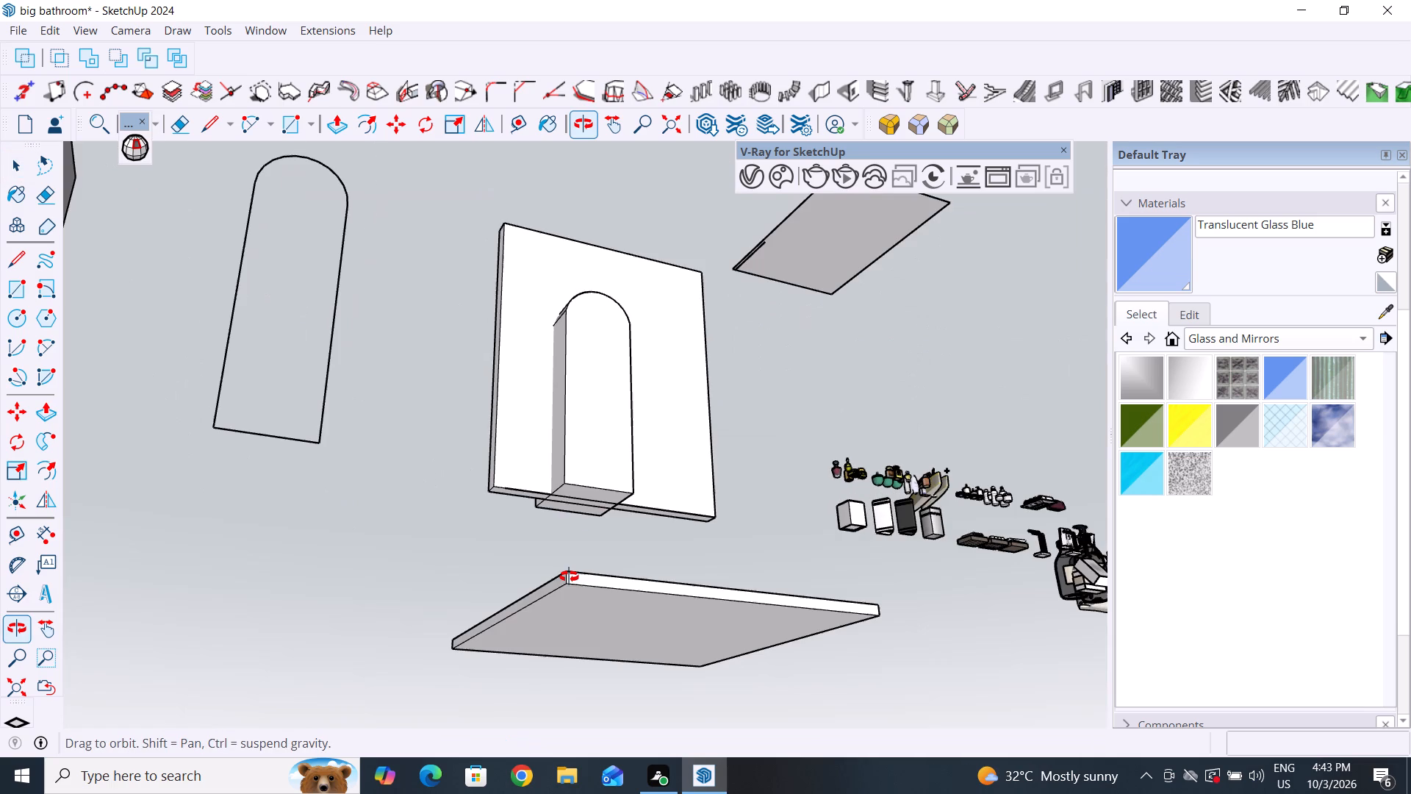
pyautogui.moveTo(569, 576); pyautogui.dragTo(515, 725, button='middle')
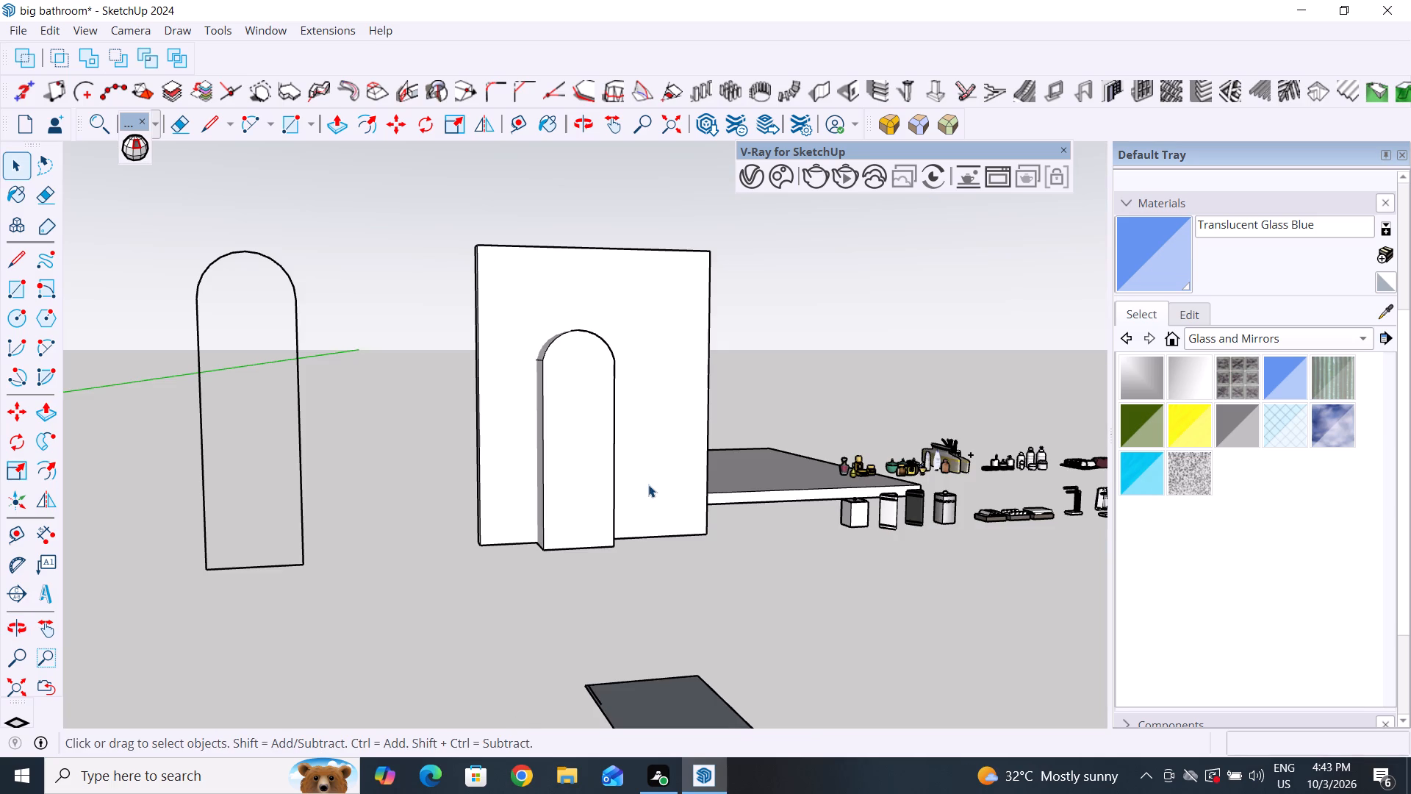
pyautogui.click(603, 442)
pyautogui.rightClick(648, 354)
pyautogui.click(795, 616)
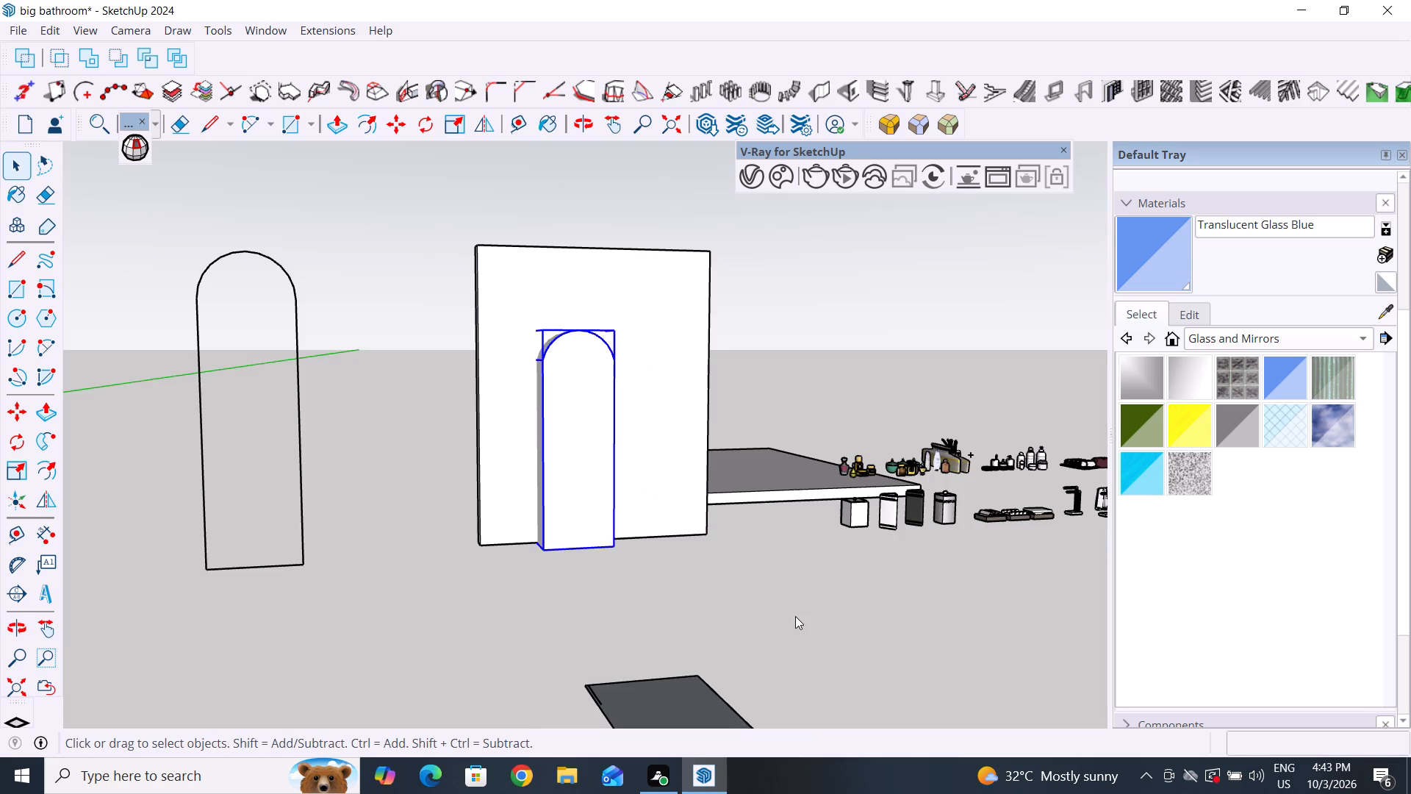
pyautogui.click(694, 393)
pyautogui.click(147, 153)
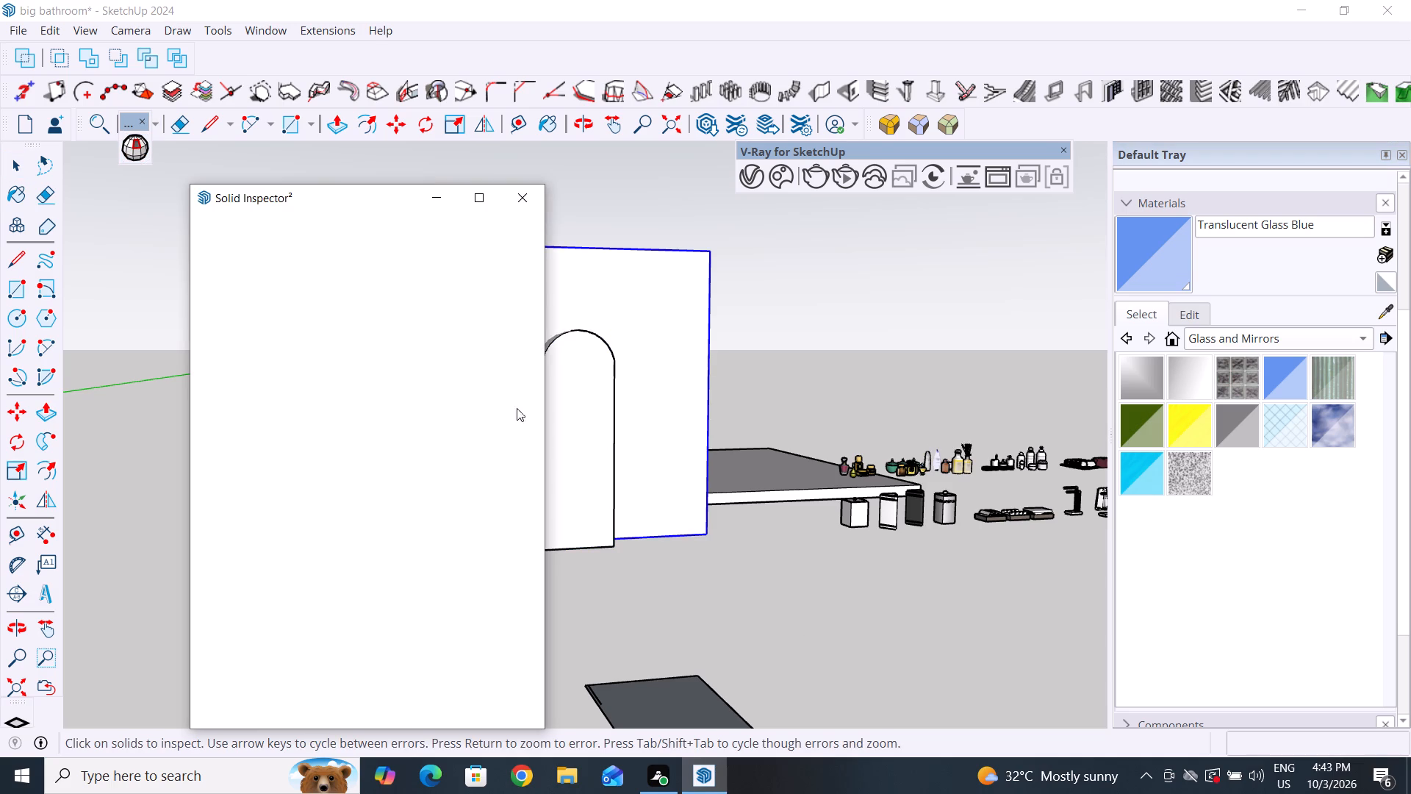
pyautogui.click(504, 706)
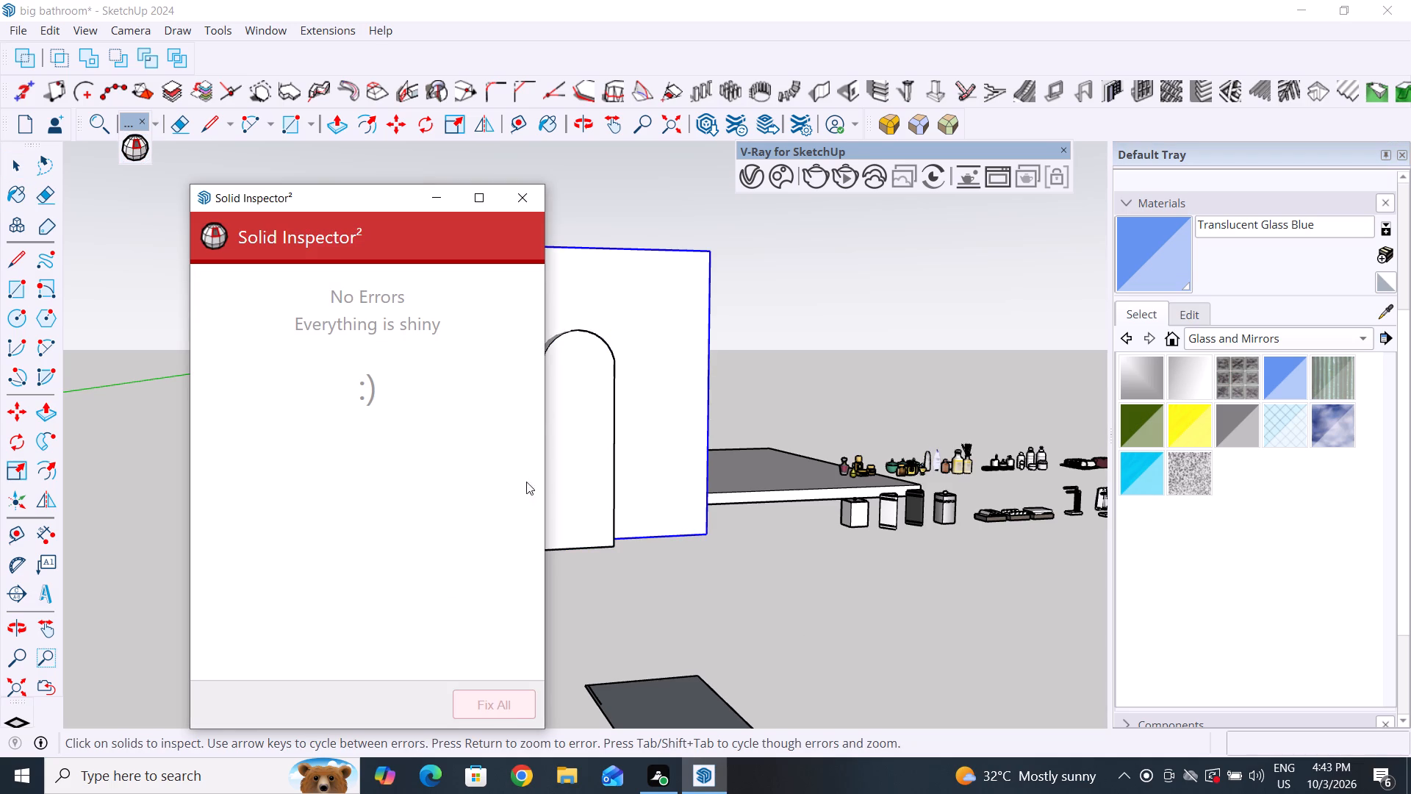
pyautogui.click(531, 204)
pyautogui.click(764, 567)
# Subtract the arched block from the panel, picking the block as the first solid, to cut the arched opening.
pyautogui.click(589, 433)
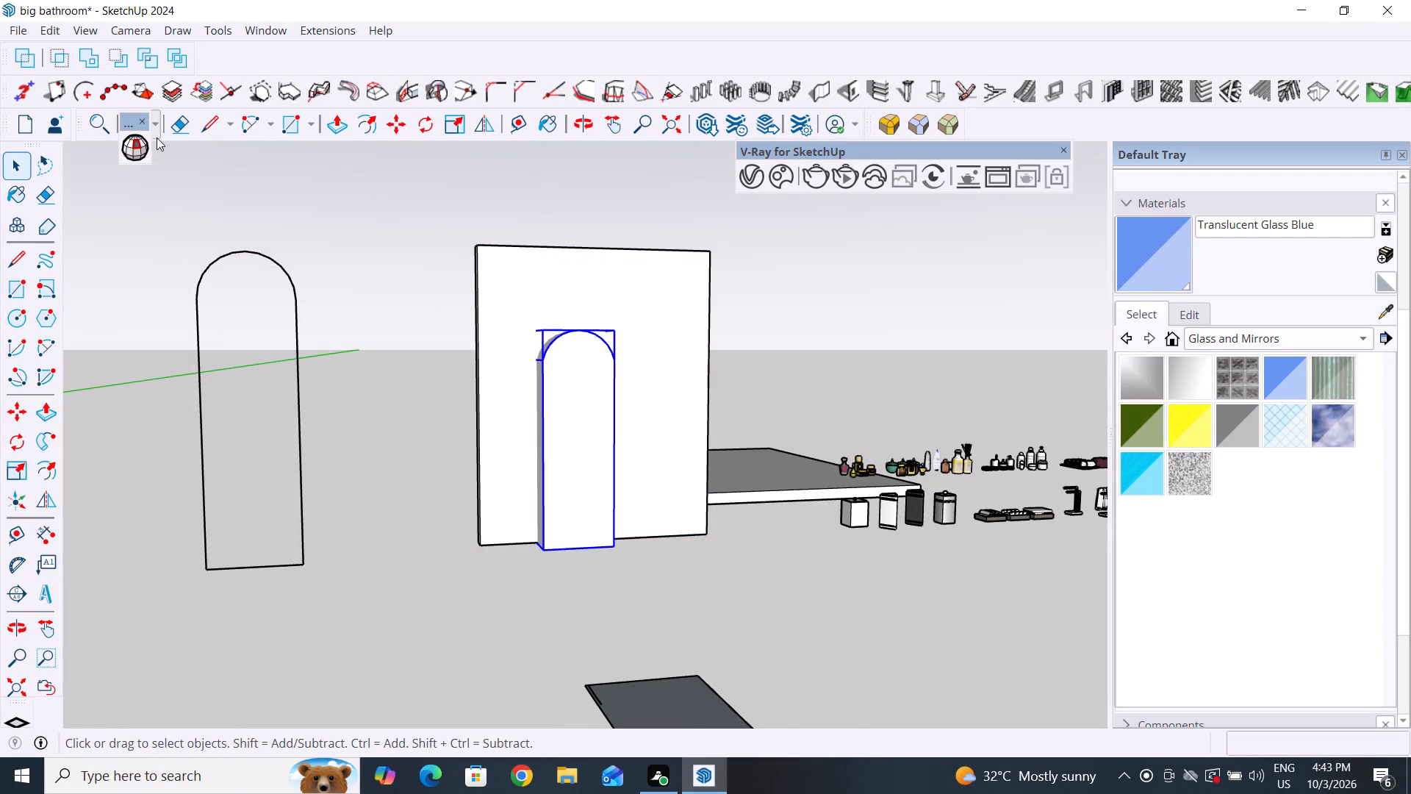
pyautogui.click(115, 56)
pyautogui.click(501, 287)
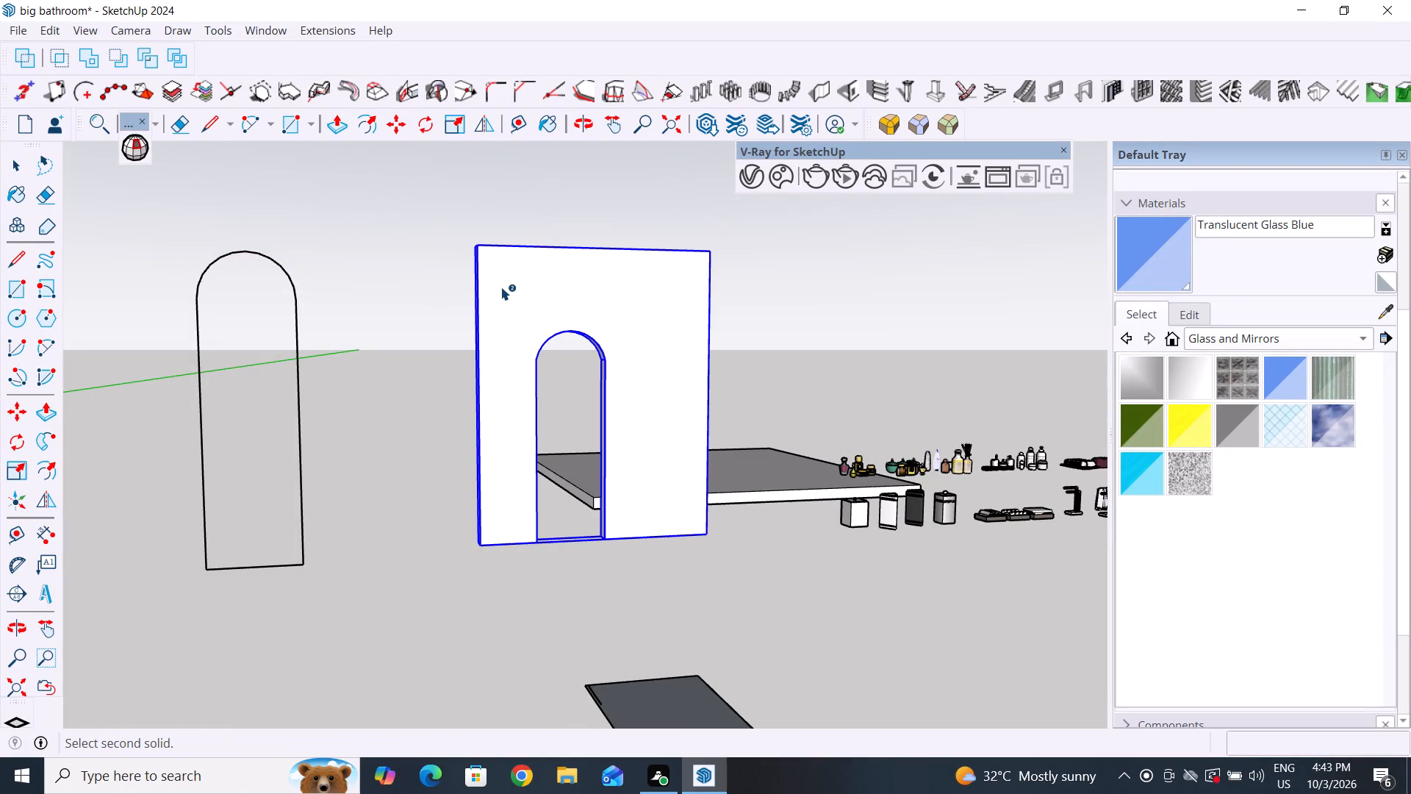
pyautogui.click(13, 160)
pyautogui.click(348, 380)
# Move the arched panel by its bottom corner about 96.5" along the green axis, away from the large flat slab.
pyautogui.scroll(-4, 590, 540)
pyautogui.moveTo(589, 539); pyautogui.dragTo(547, 582, button='middle')
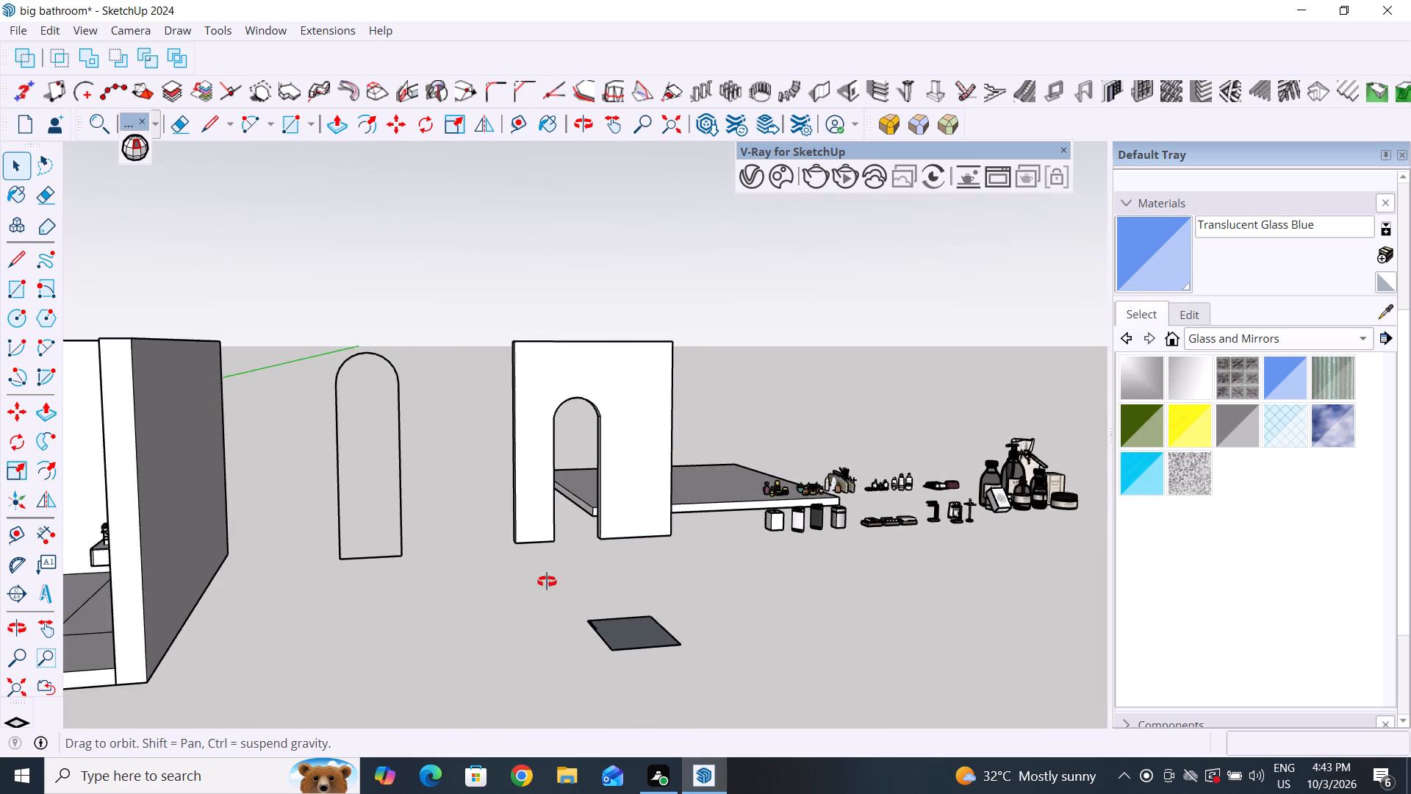
pyautogui.moveTo(547, 582); pyautogui.dragTo(490, 626, button='middle')
pyautogui.click(656, 500)
pyautogui.press('m')
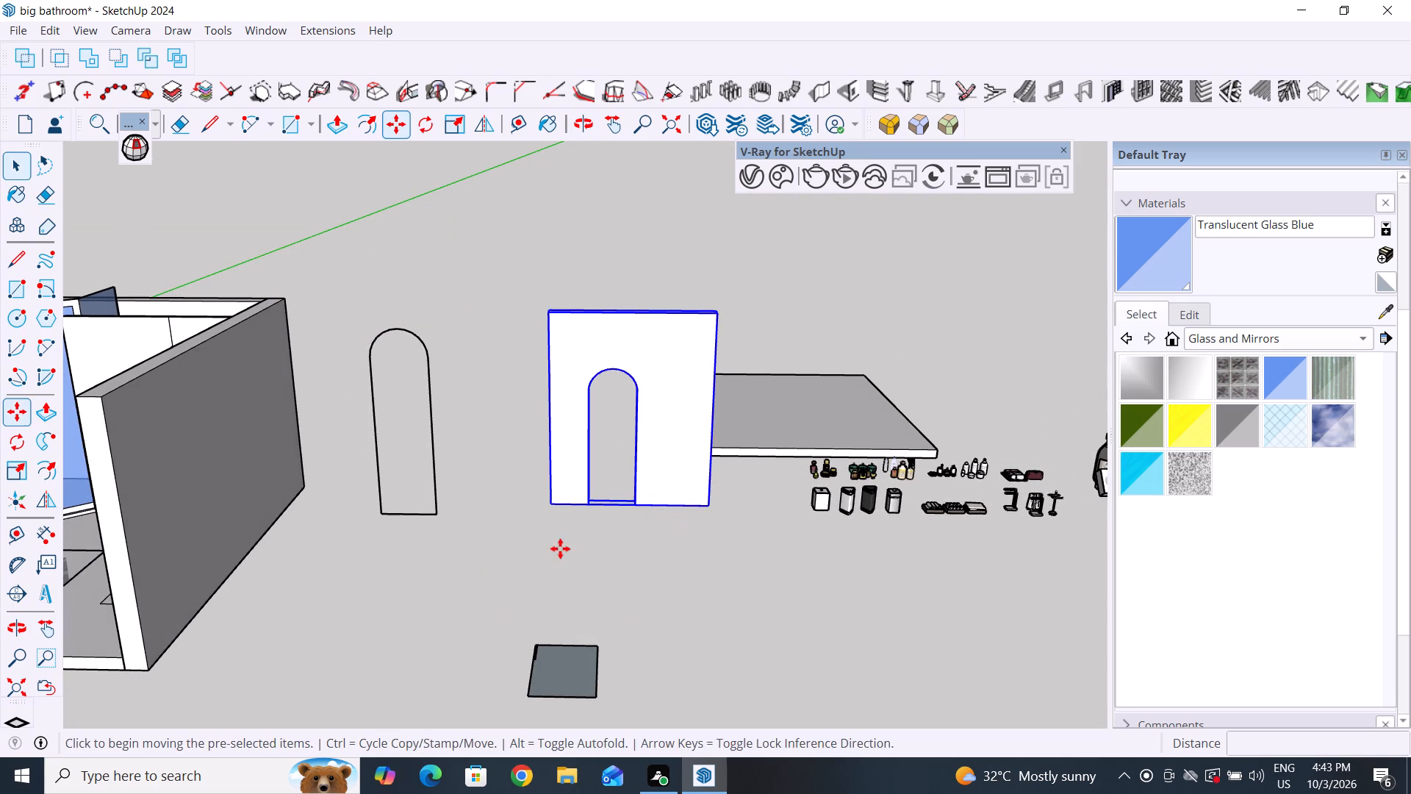
pyautogui.click(556, 504)
pyautogui.scroll(-5, 1003, 657)
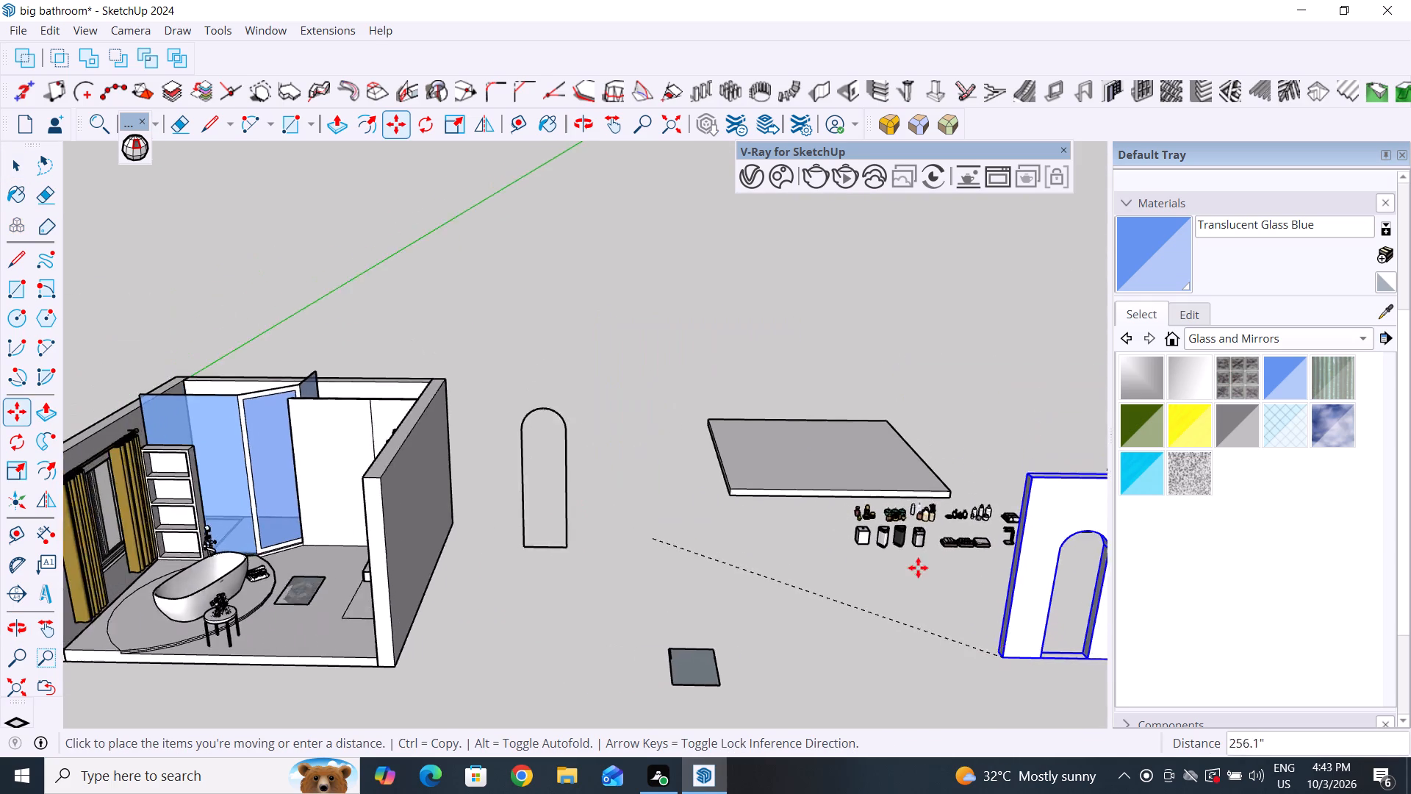
pyautogui.scroll(-4, 621, 508)
pyautogui.moveTo(583, 501); pyautogui.dragTo(630, 564, button='middle')
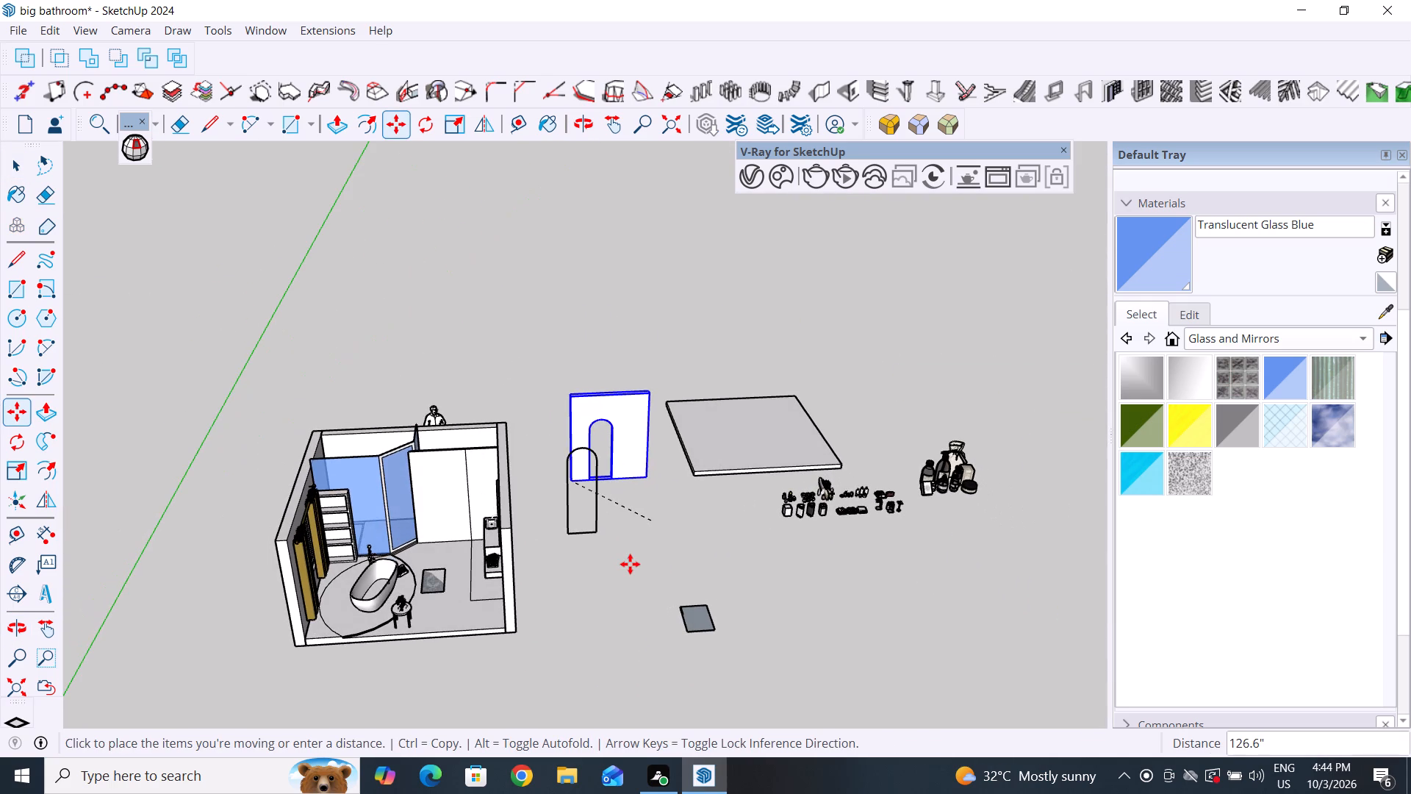
pyautogui.click(673, 569)
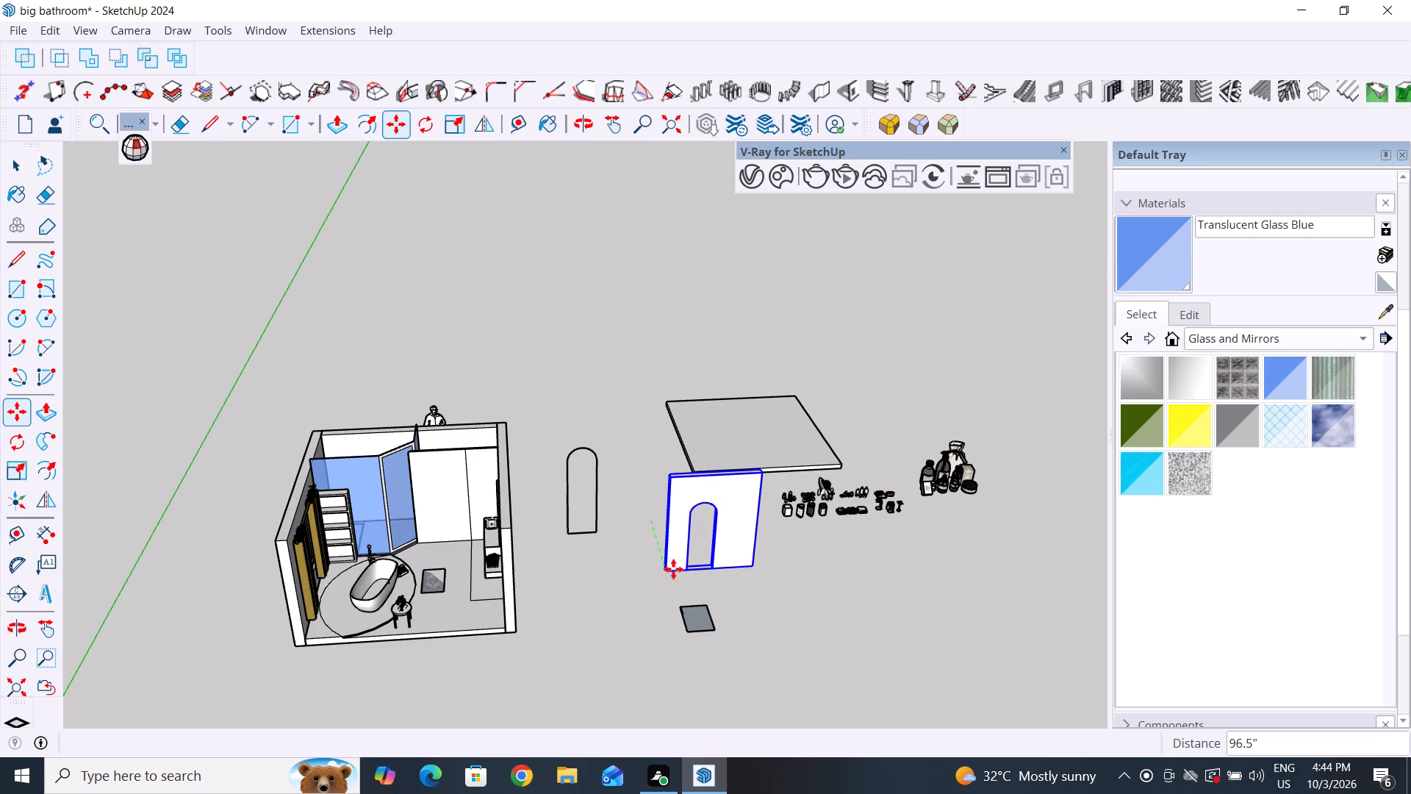
pyautogui.click(18, 168)
pyautogui.click(288, 282)
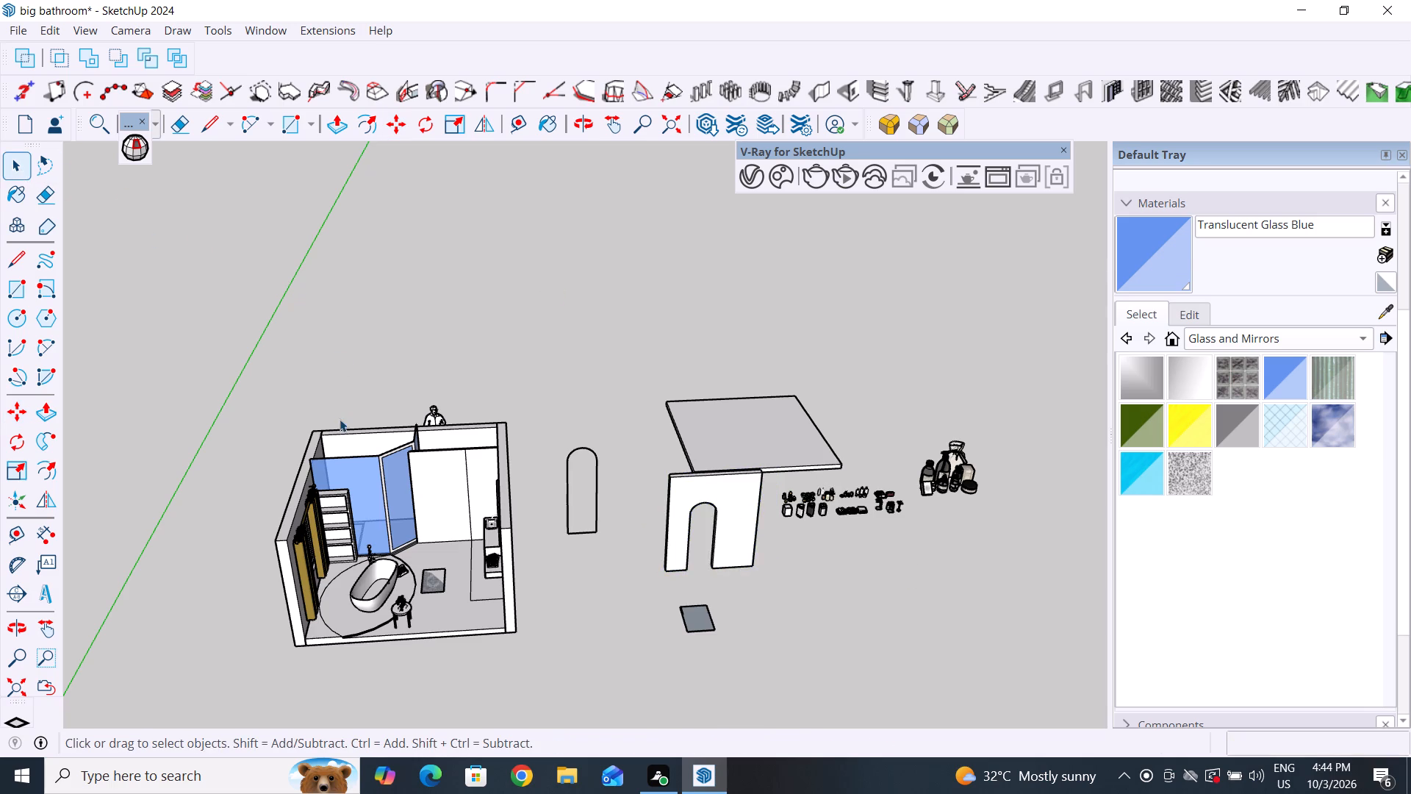
# Delete the two front faces of the old toilet partition inside the bathroom.
pyautogui.scroll(8, 340, 419)
pyautogui.click(621, 537)
pyautogui.click(621, 537)
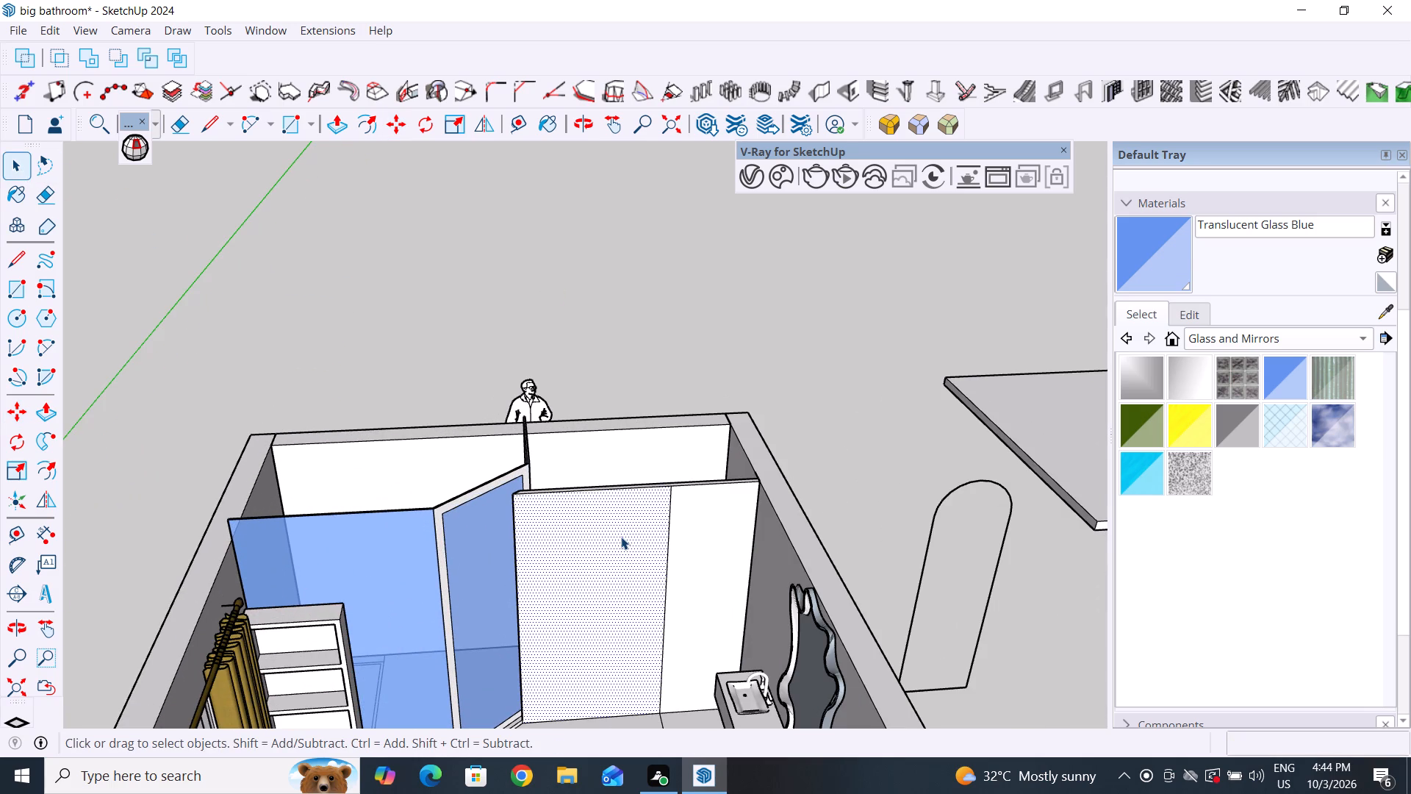
pyautogui.scroll(-1, 599, 590)
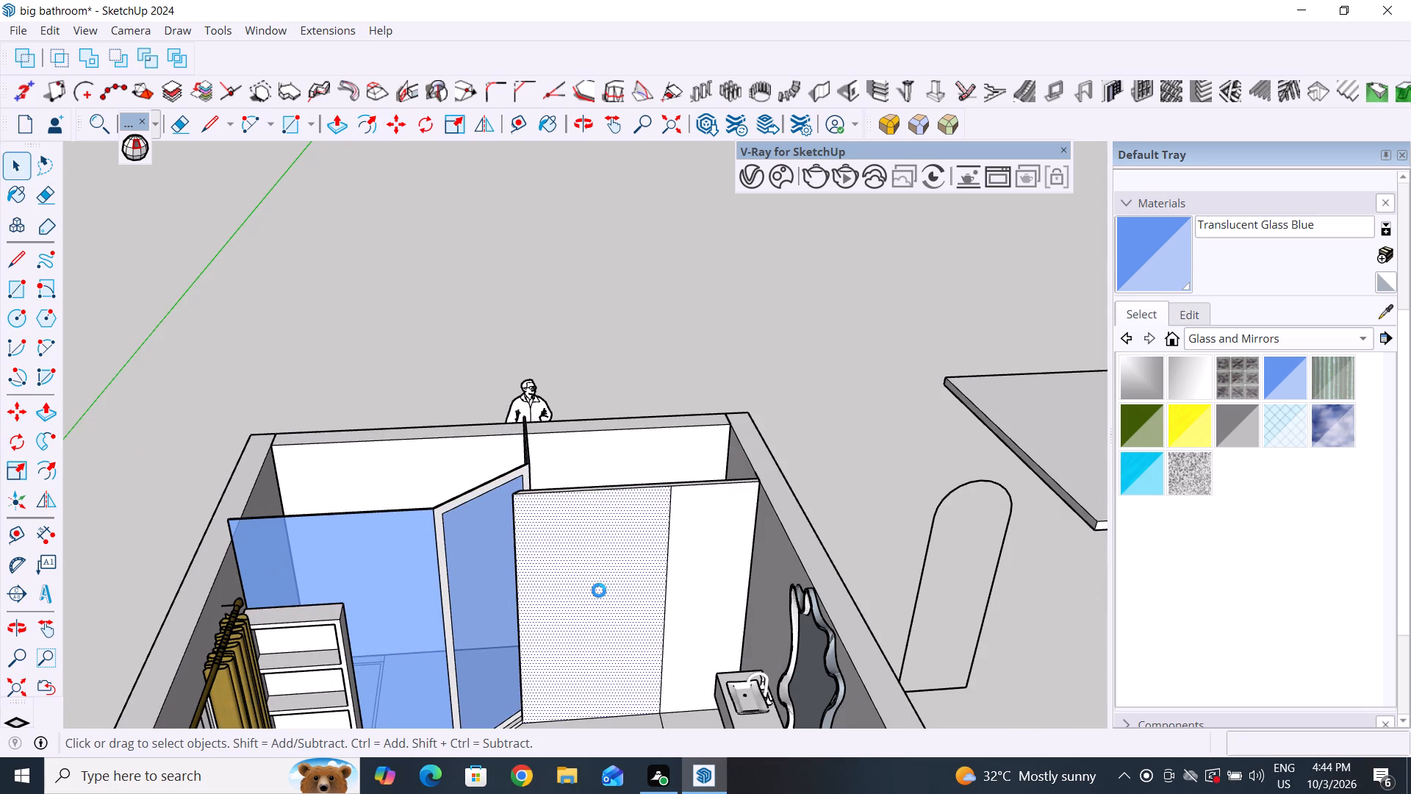
pyautogui.scroll(-3, 599, 590)
pyautogui.click(599, 590)
pyautogui.scroll(-4, 49, 223)
pyautogui.scroll(6, 647, 565)
pyautogui.press('Escape')
pyautogui.press('Escape')
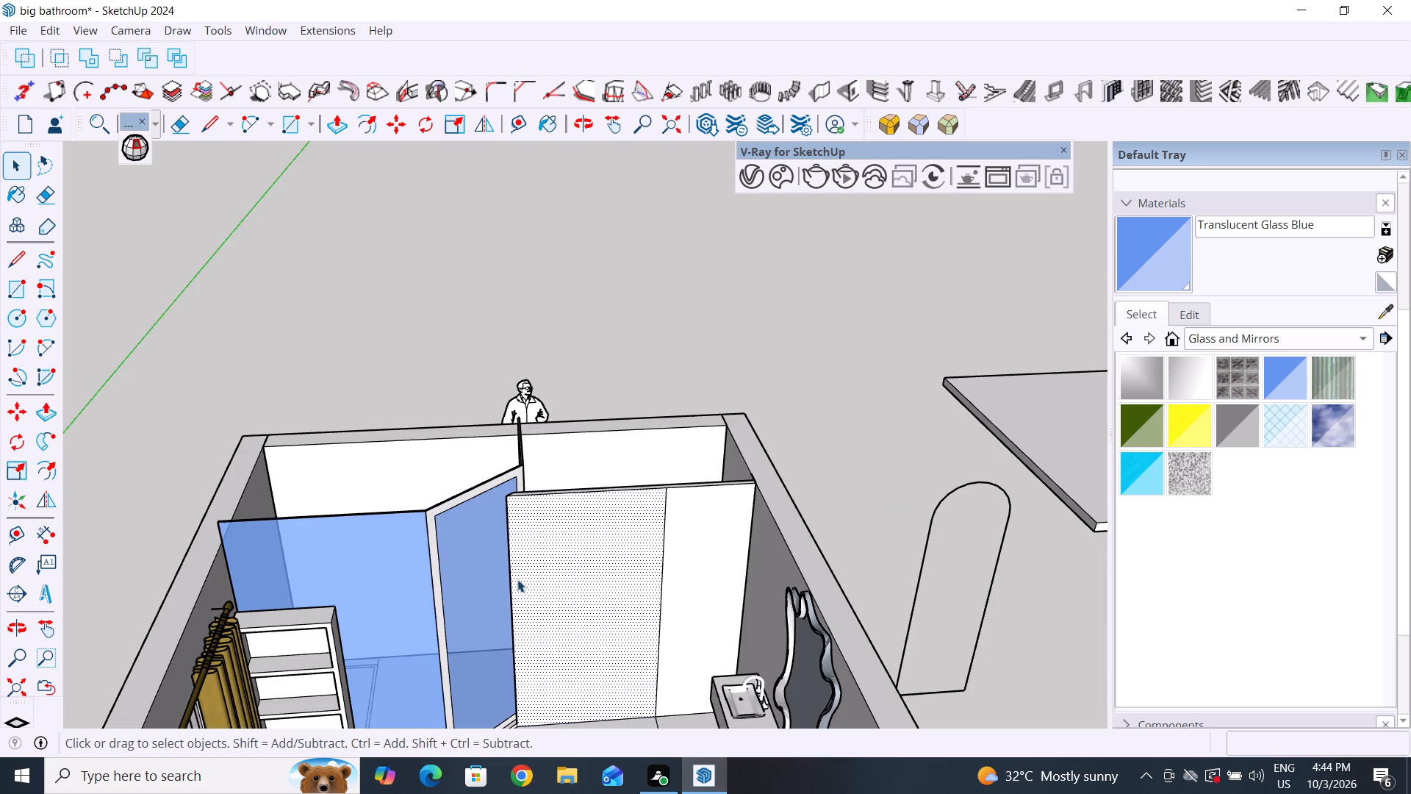
pyautogui.click(644, 561)
pyautogui.scroll(-4, 714, 517)
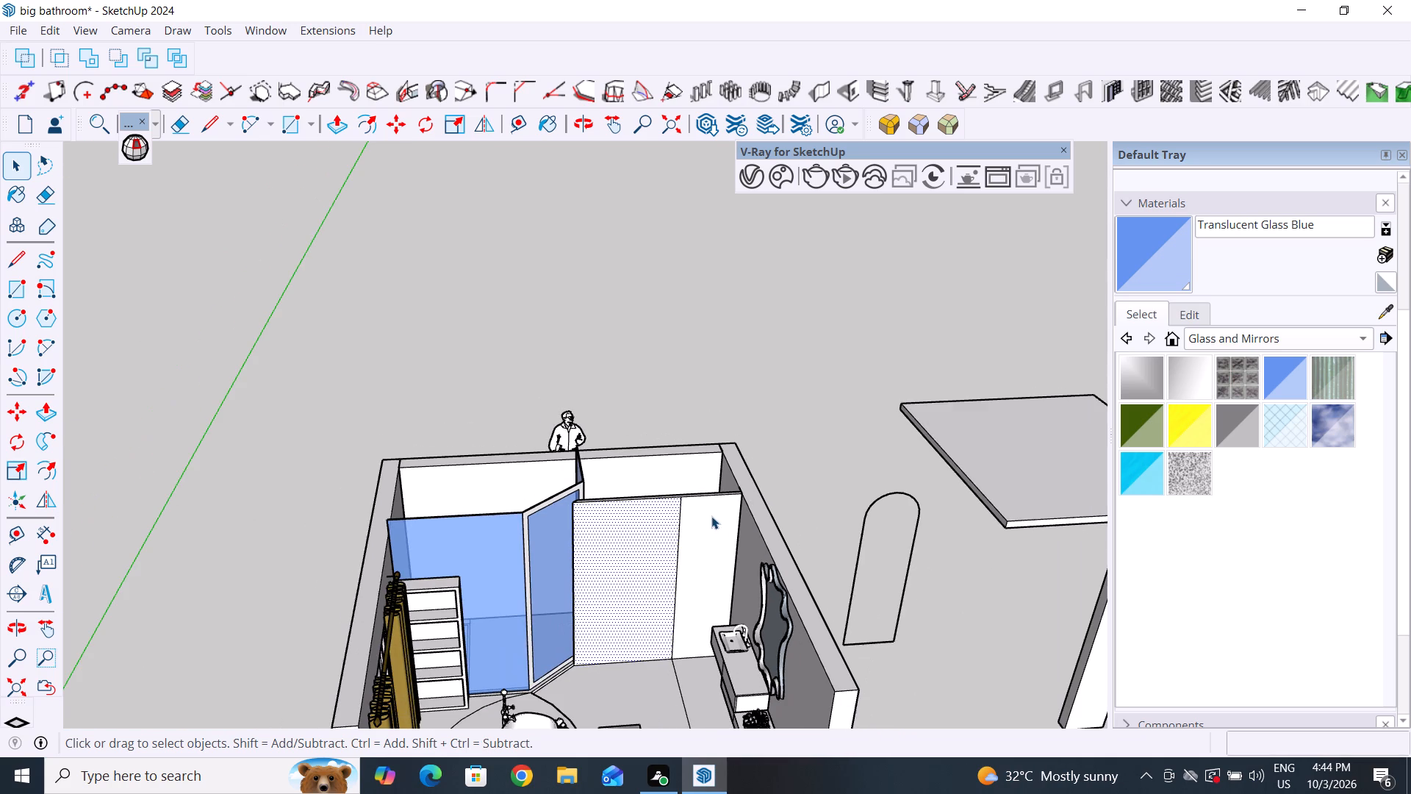
pyautogui.click(646, 560)
pyautogui.press('Delete')
pyautogui.click(700, 548)
pyautogui.press('Delete')
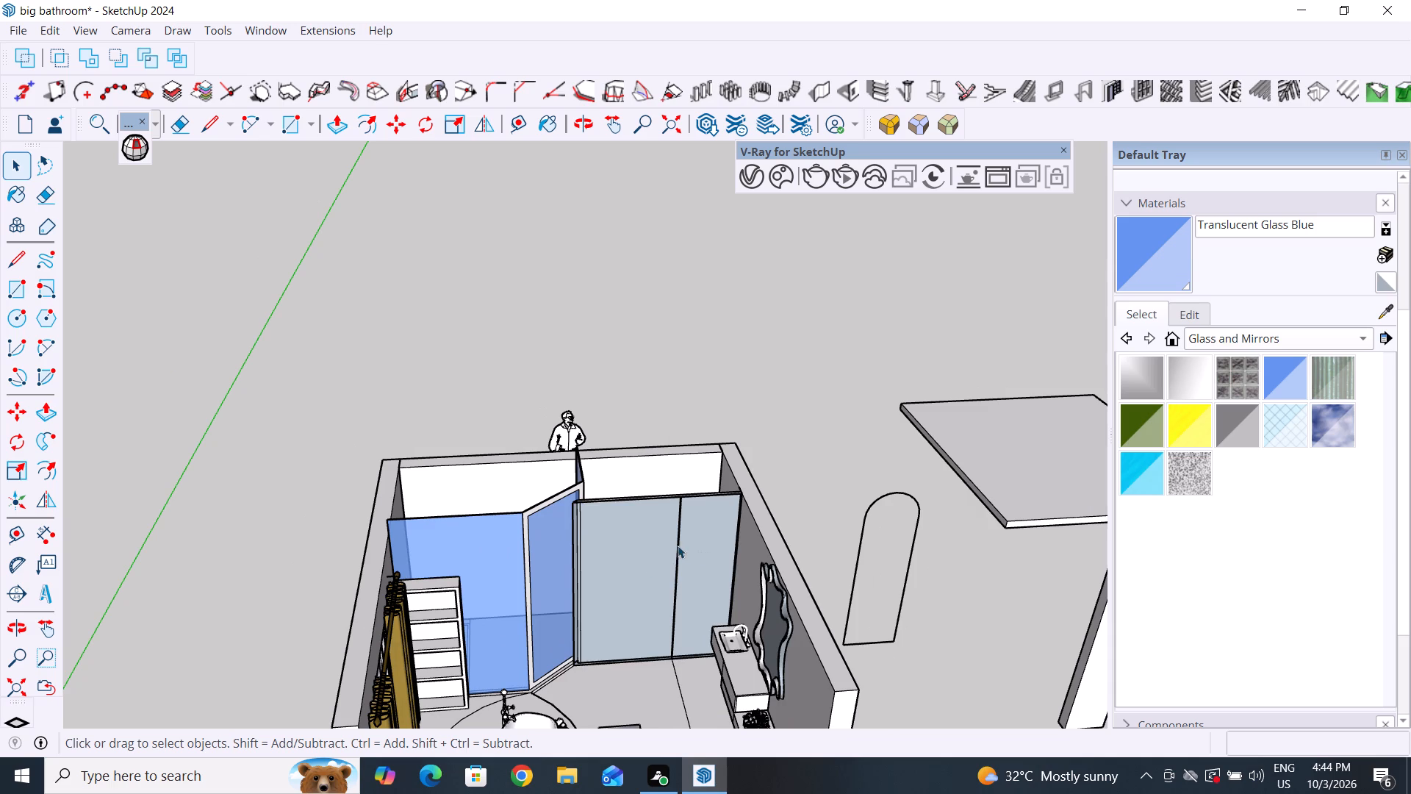
# Delete the two back faces of the old toilet partition, opening up the toilet area.
pyautogui.click(667, 545)
pyautogui.press('Delete')
pyautogui.click(675, 540)
pyautogui.click(833, 466)
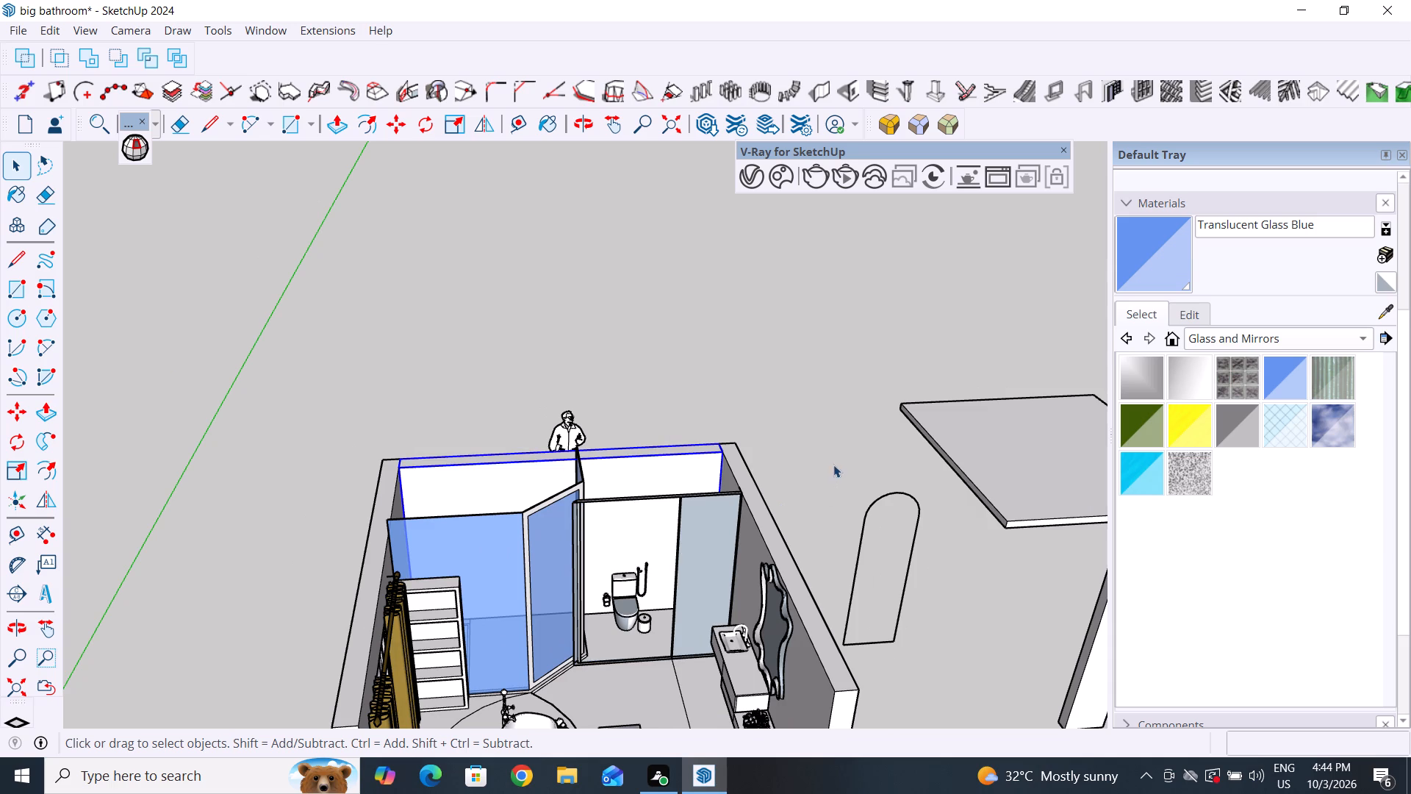
pyautogui.click(725, 554)
pyautogui.press('Delete')
# Delete the old partition's leftover top edges and the vertical dividing edge between its two sections.
pyautogui.scroll(-2, 639, 644)
pyautogui.scroll(4, 654, 635)
pyautogui.moveTo(674, 645); pyautogui.dragTo(681, 321, button='middle')
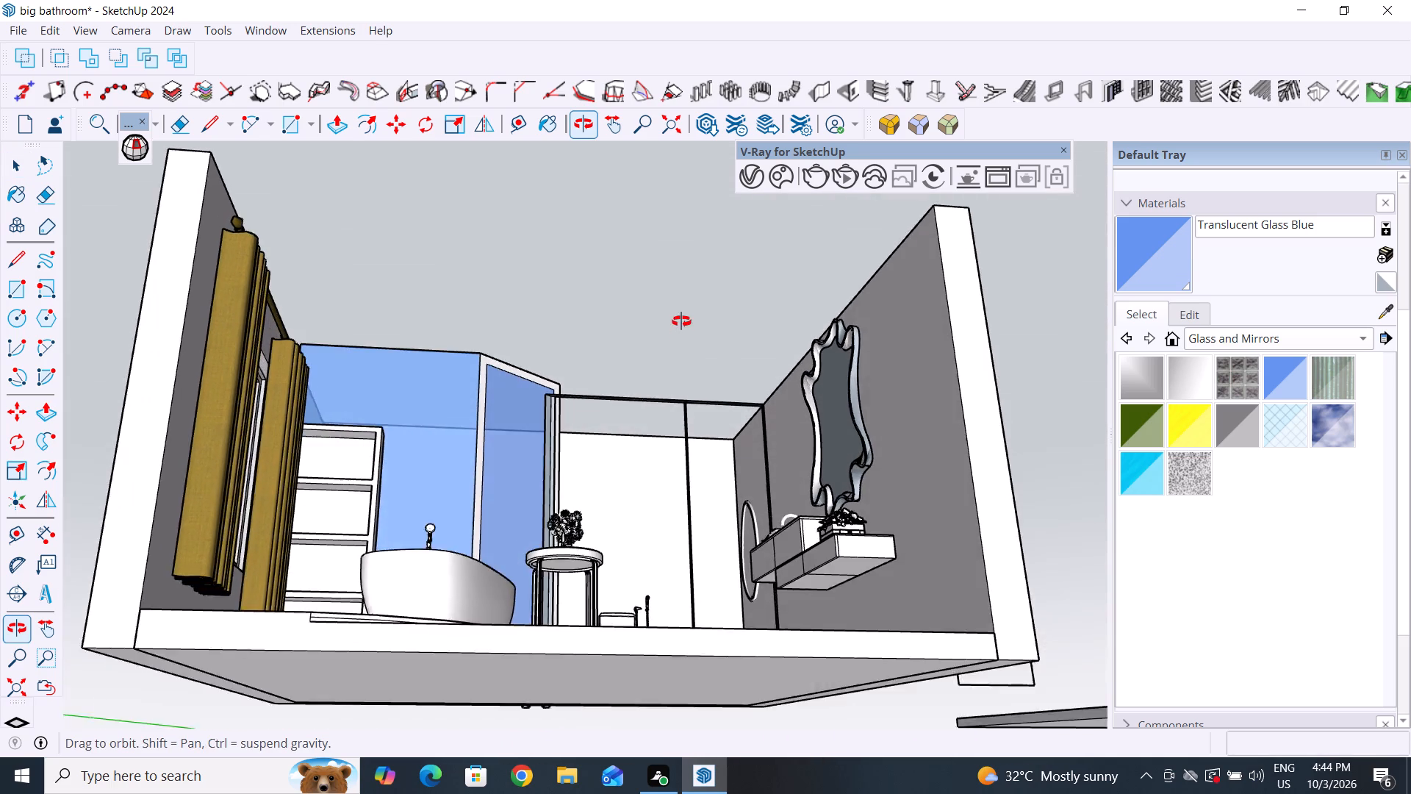
pyautogui.moveTo(681, 321); pyautogui.dragTo(670, 313, button='middle')
pyautogui.moveTo(732, 356); pyautogui.dragTo(658, 409)
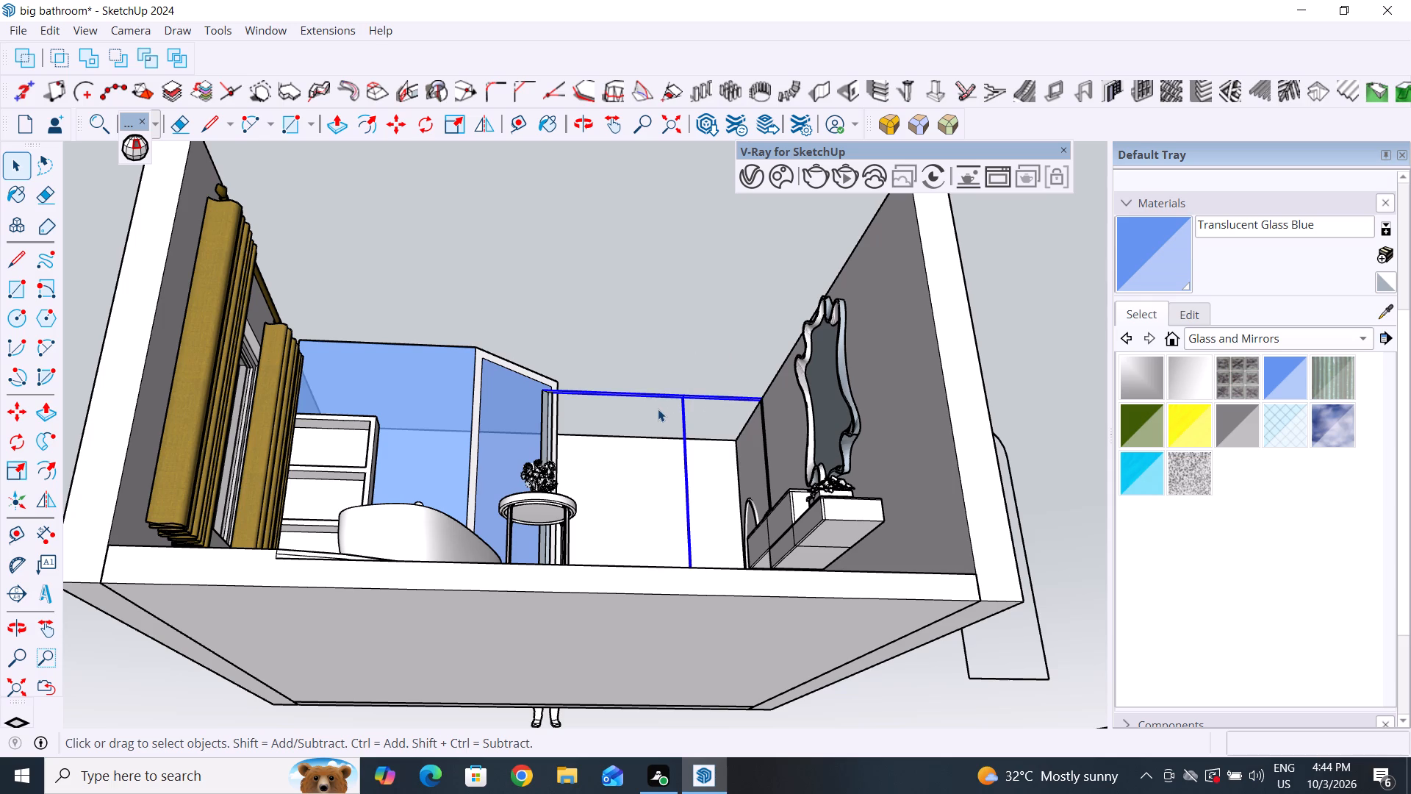
pyautogui.press('Delete')
# Delete the old partition's leftover vertical edges along the wall between the oval mirror and the vanity.
pyautogui.moveTo(720, 386); pyautogui.dragTo(811, 728, button='middle')
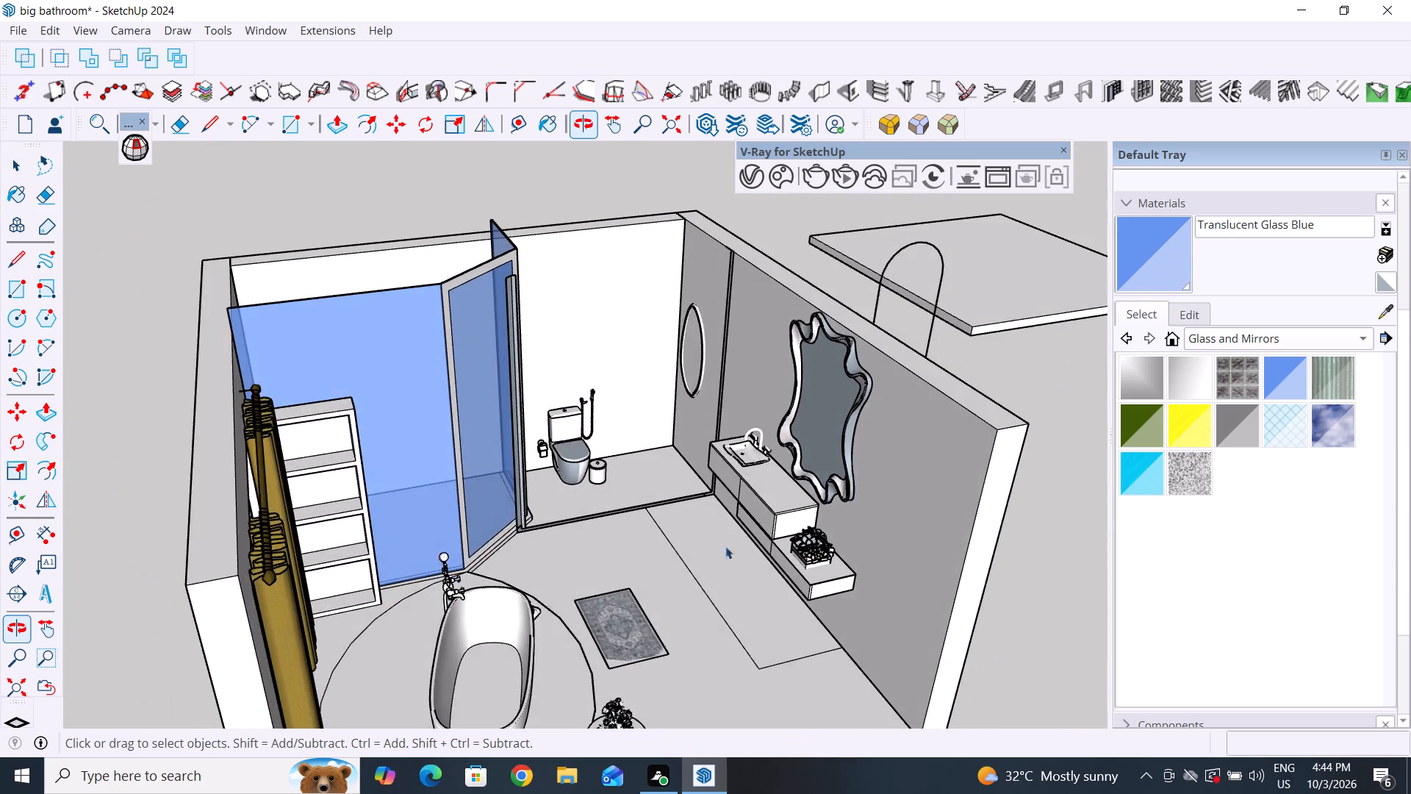
pyautogui.scroll(4, 710, 490)
pyautogui.moveTo(725, 315); pyautogui.dragTo(965, 429, button='middle')
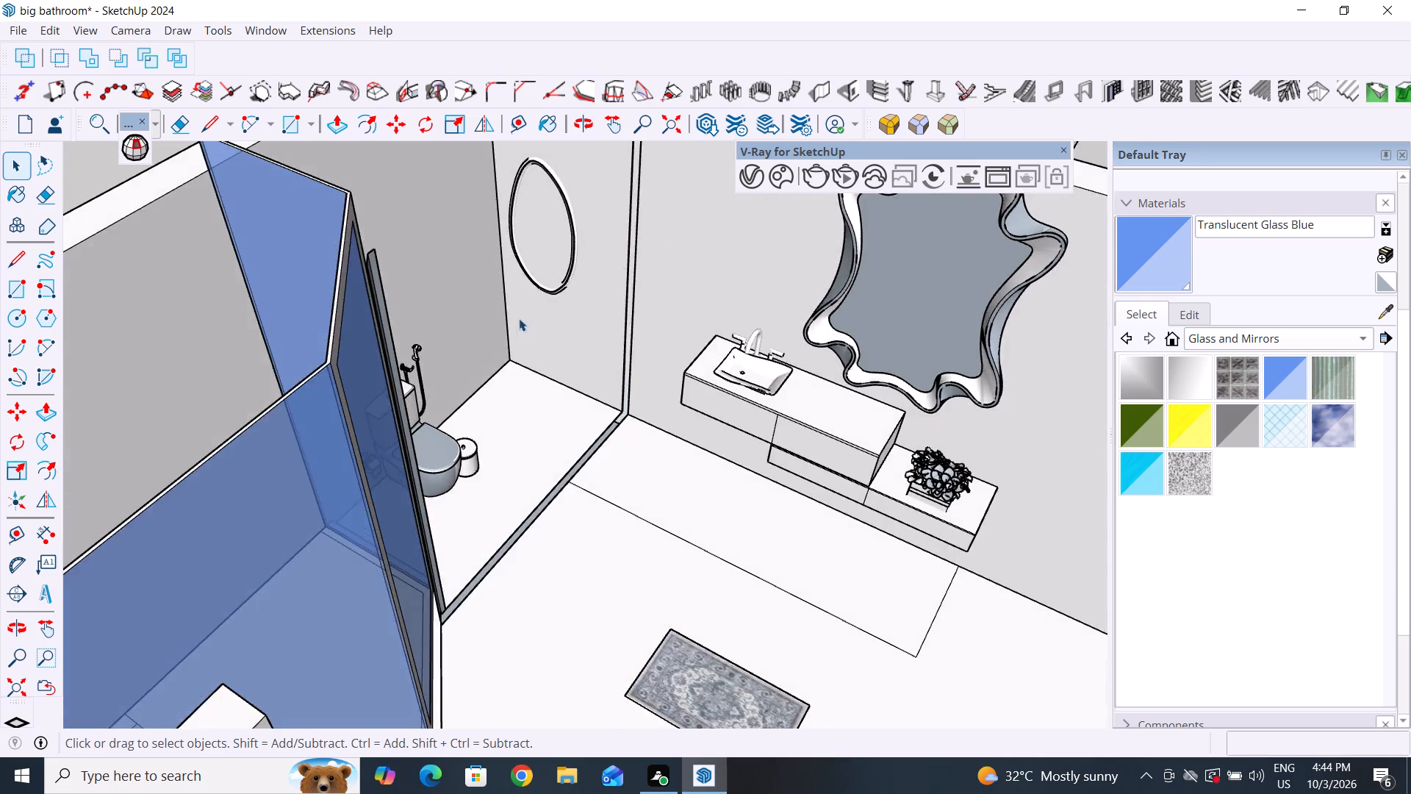
pyautogui.scroll(9, 558, 293)
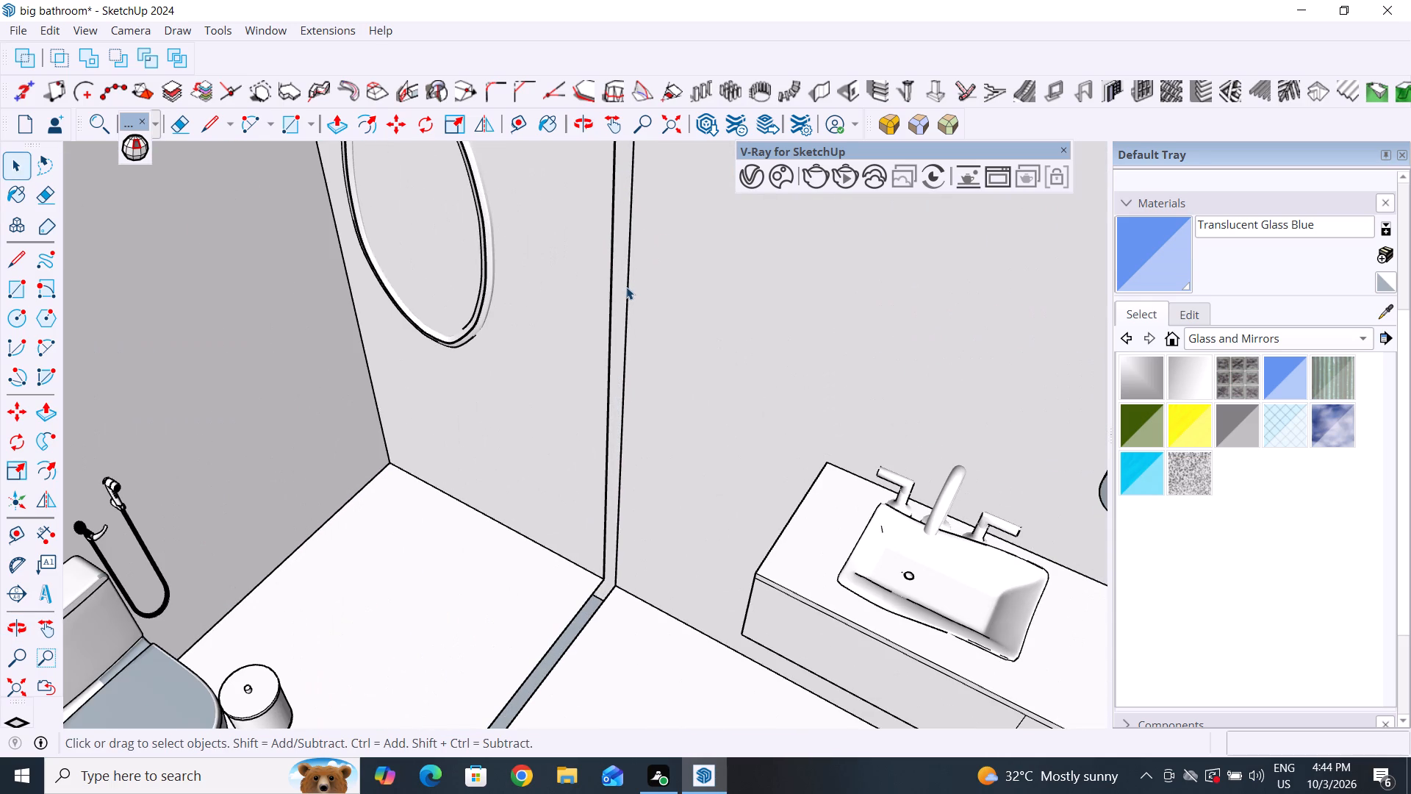
pyautogui.click(628, 287)
pyautogui.press('Delete')
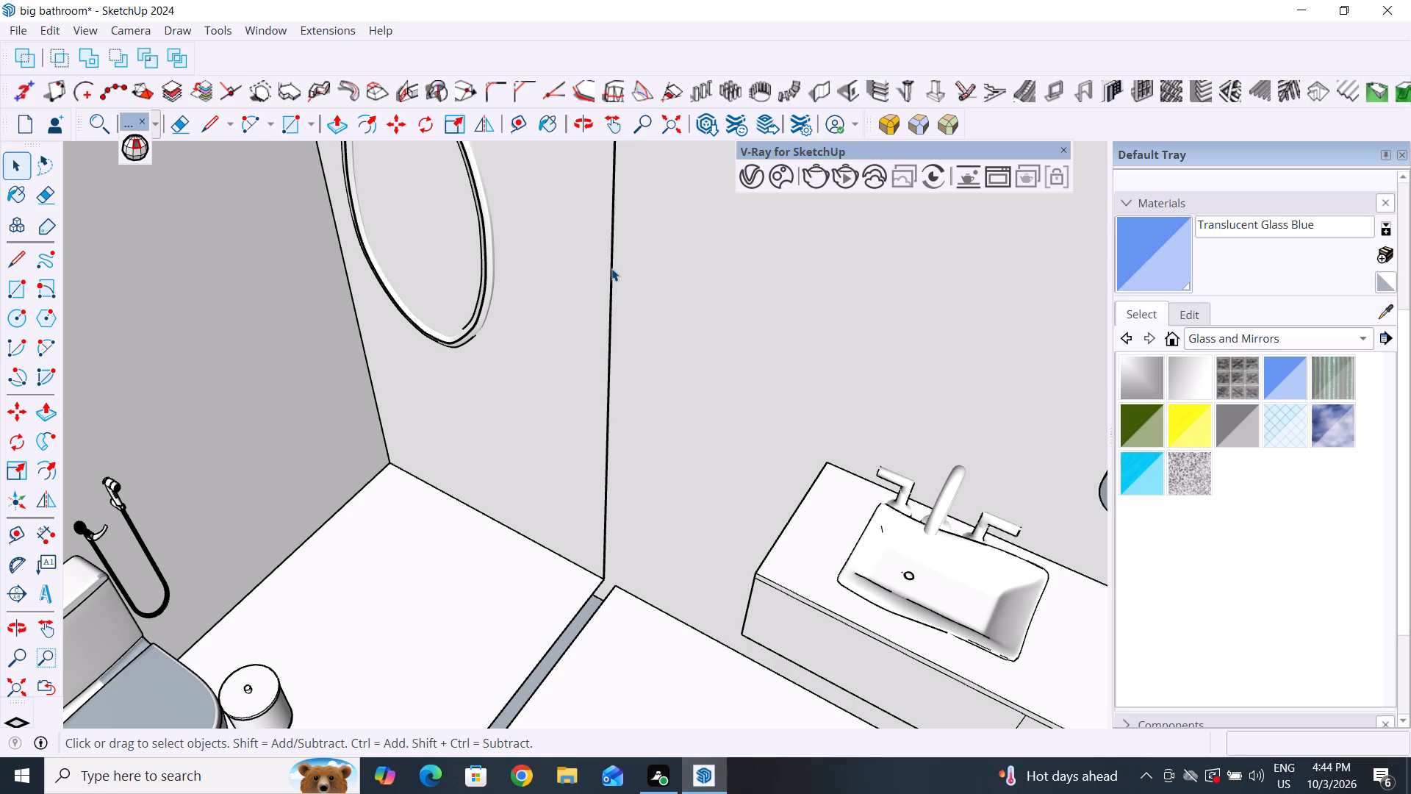
pyautogui.click(611, 268)
pyautogui.press('Delete')
pyautogui.scroll(-5, 605, 572)
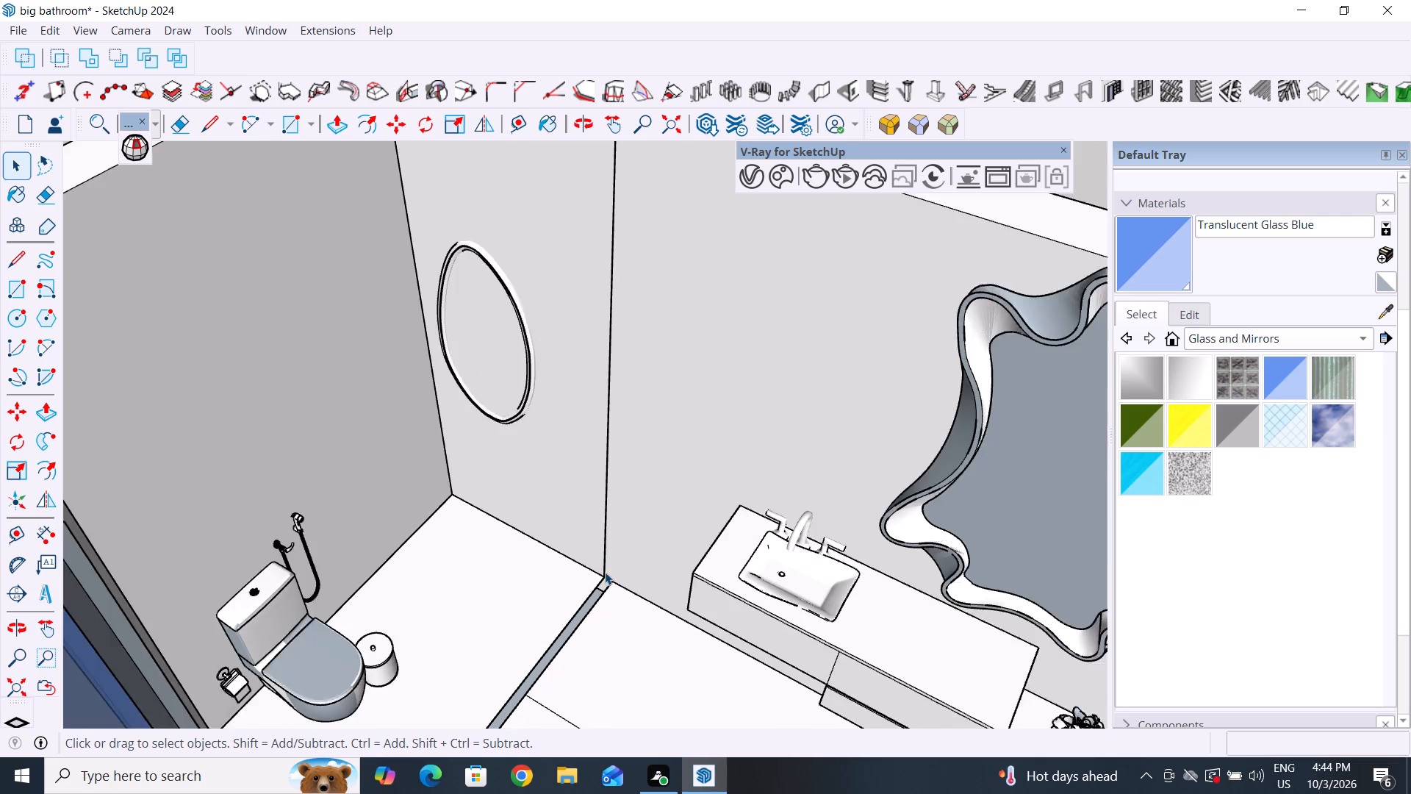
pyautogui.moveTo(592, 620); pyautogui.dragTo(566, 597, button='middle')
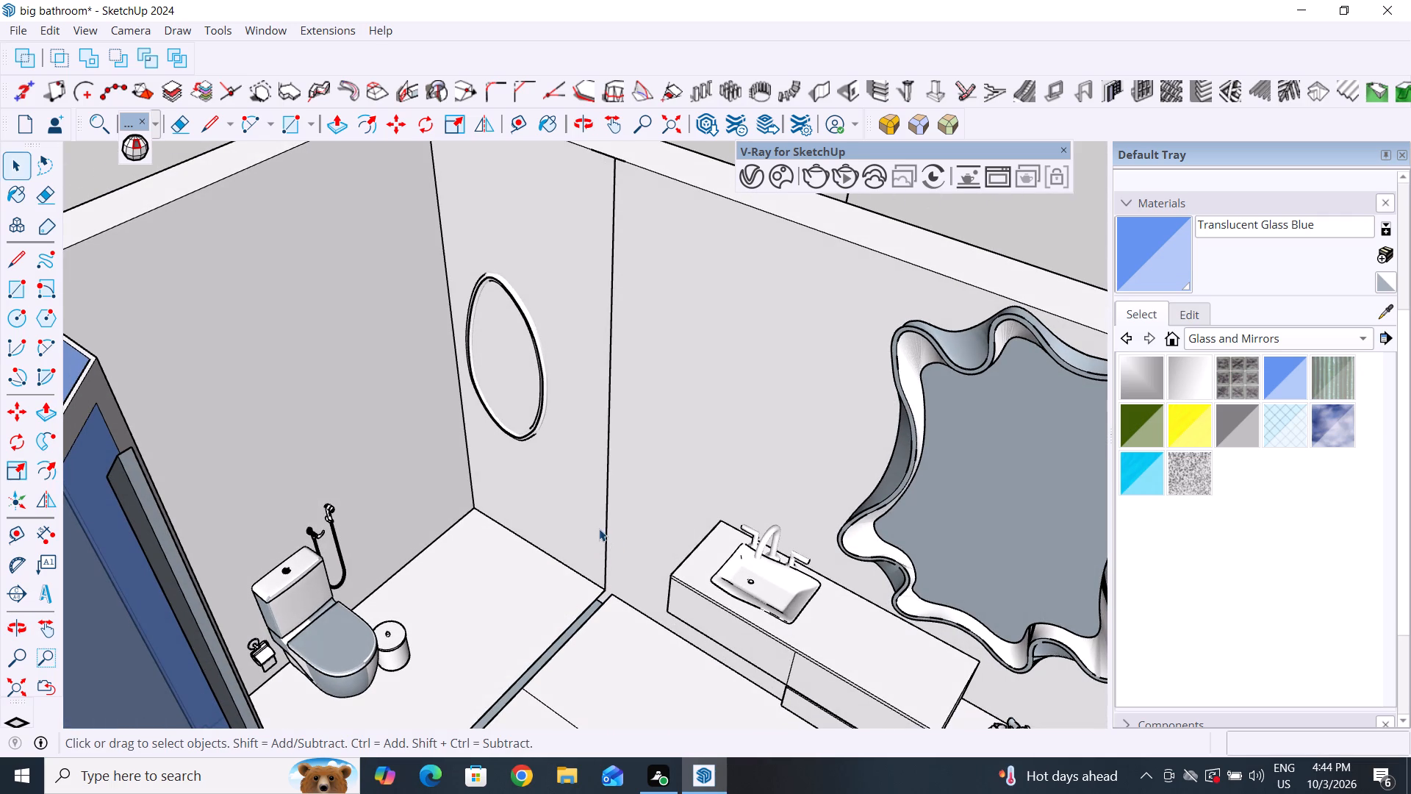
pyautogui.click(603, 534)
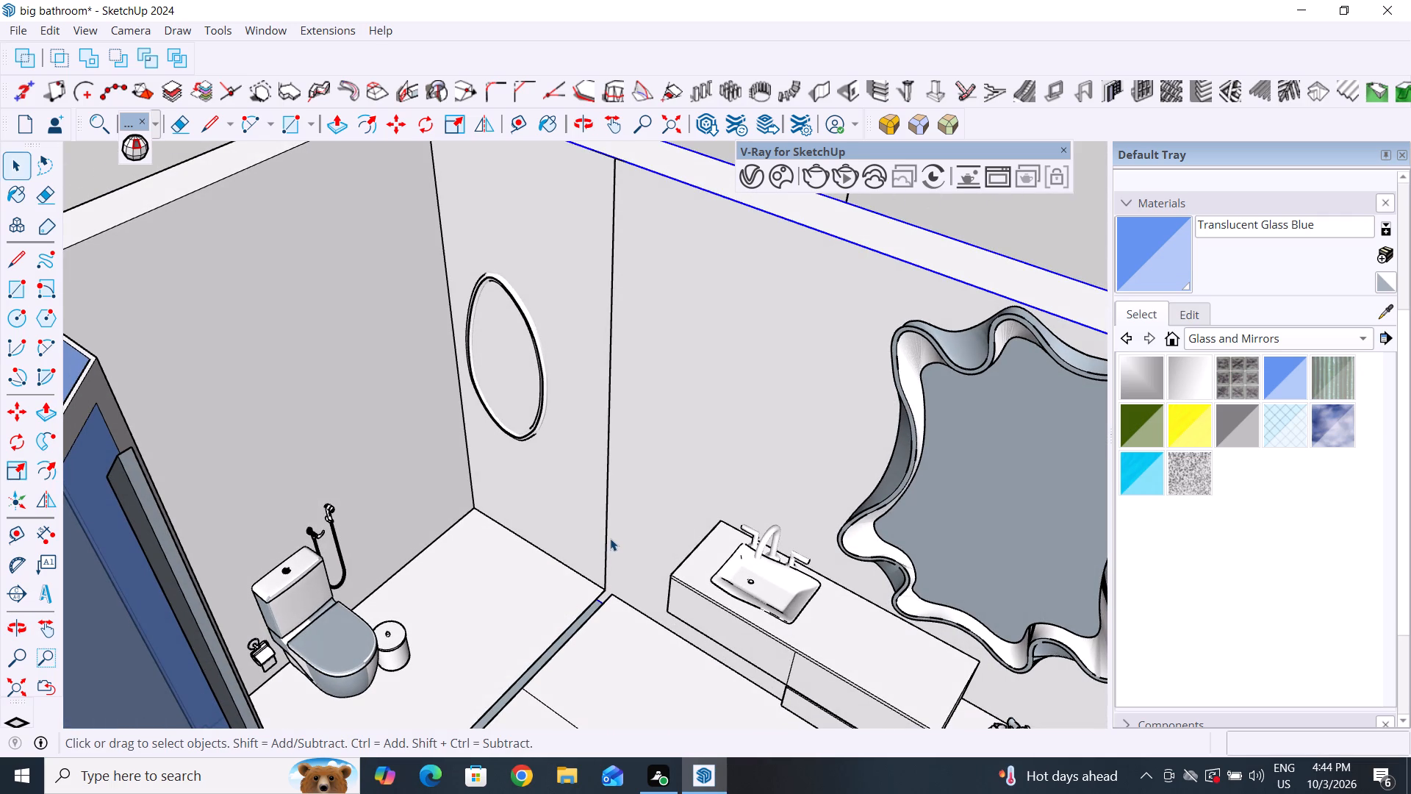
pyautogui.click(607, 538)
pyautogui.press('Delete')
# Delete the old partition's leftover narrow end faces and vertical edges where it met the glass shower enclosure.
pyautogui.scroll(-5, 627, 531)
pyautogui.moveTo(616, 559); pyautogui.dragTo(594, 582, button='middle')
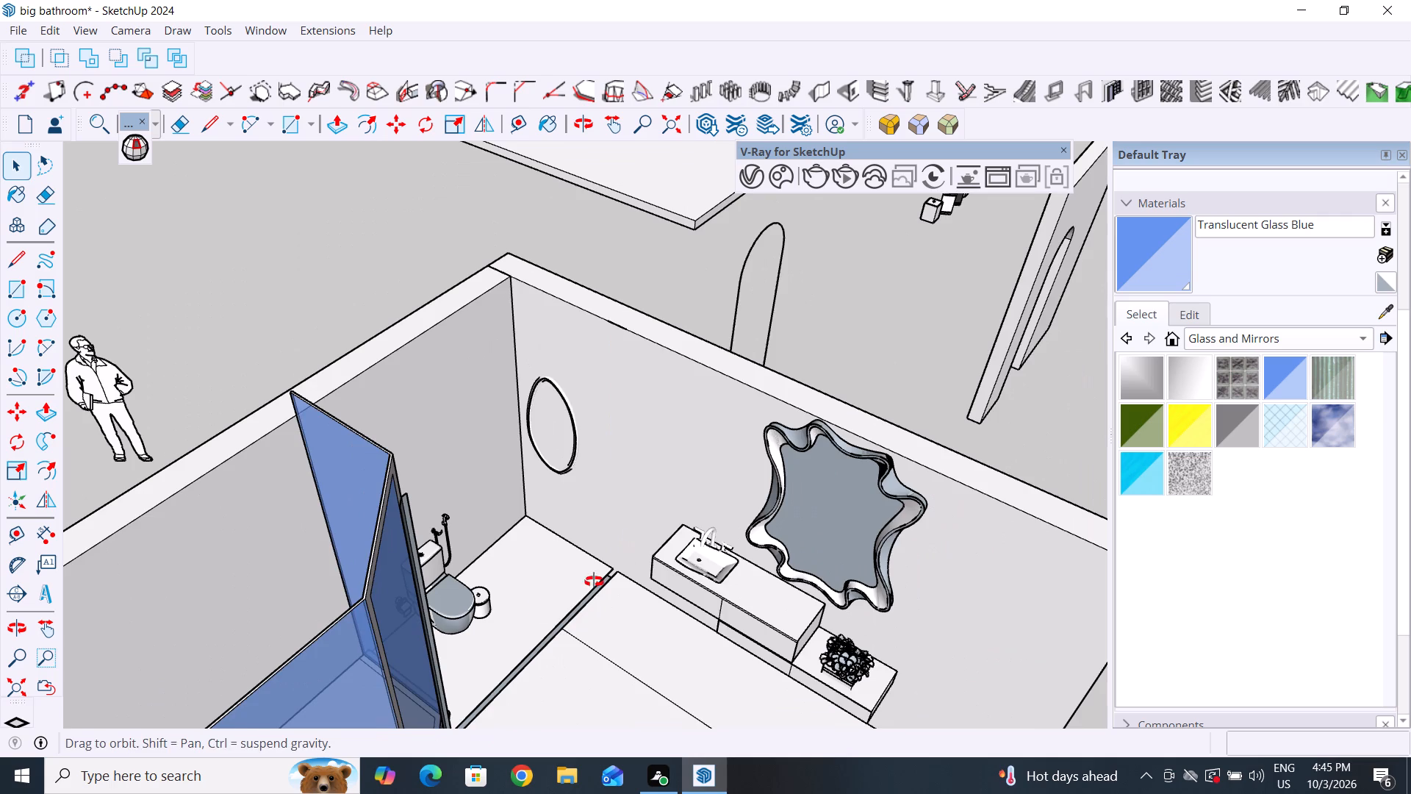
pyautogui.moveTo(594, 582); pyautogui.dragTo(311, 609, button='middle')
pyautogui.scroll(19, 362, 546)
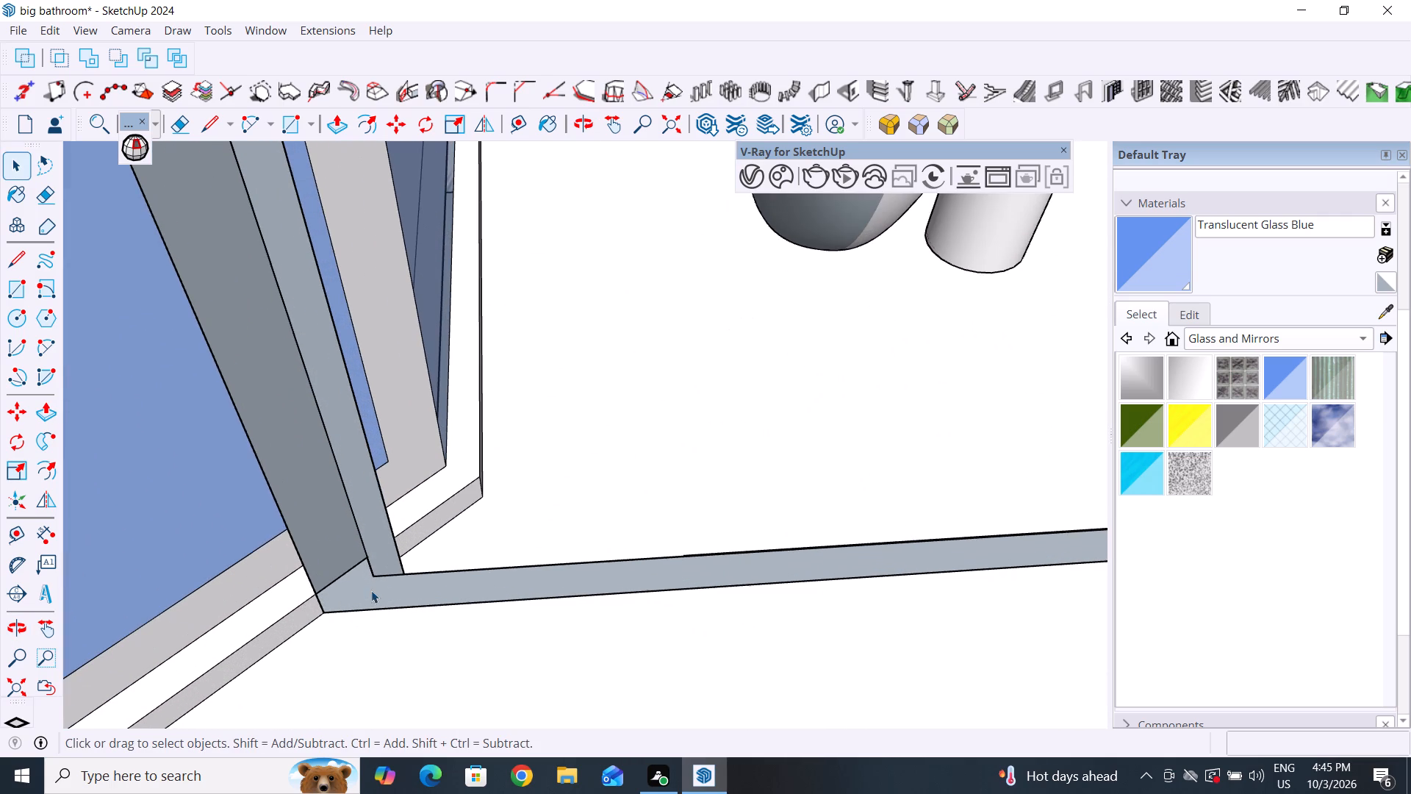
pyautogui.click(402, 565)
pyautogui.press('Delete')
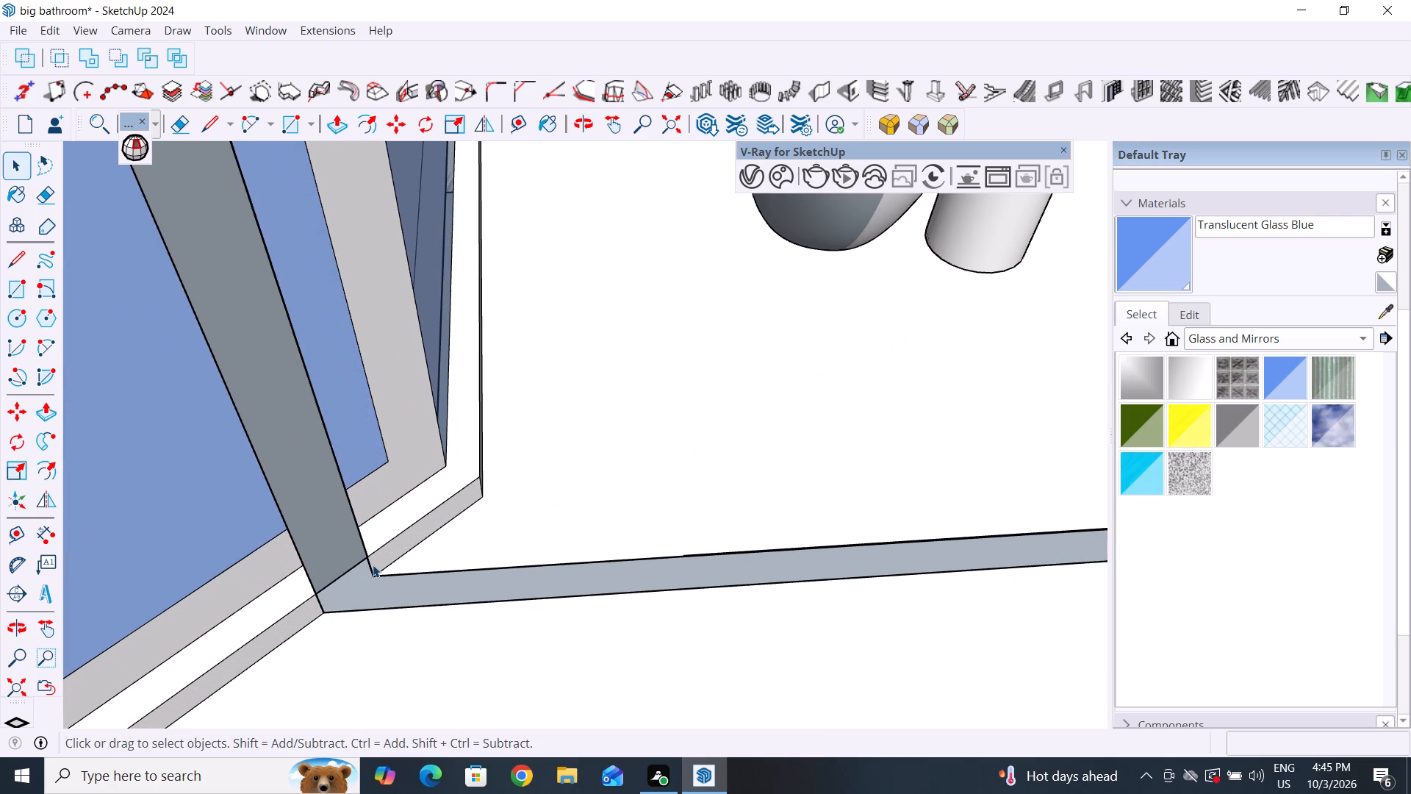
pyautogui.click(373, 565)
pyautogui.press('Delete')
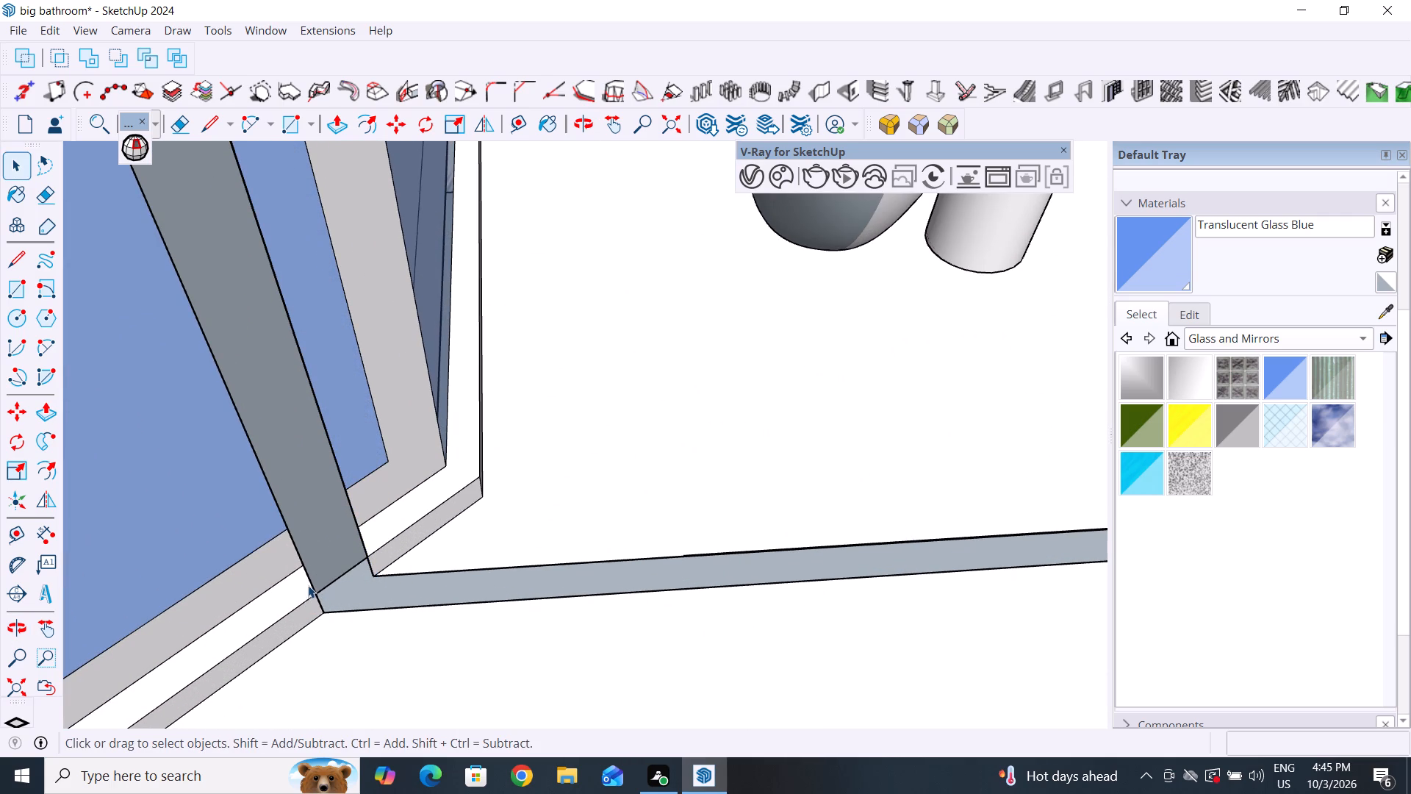
pyautogui.click(307, 573)
pyautogui.press('Delete')
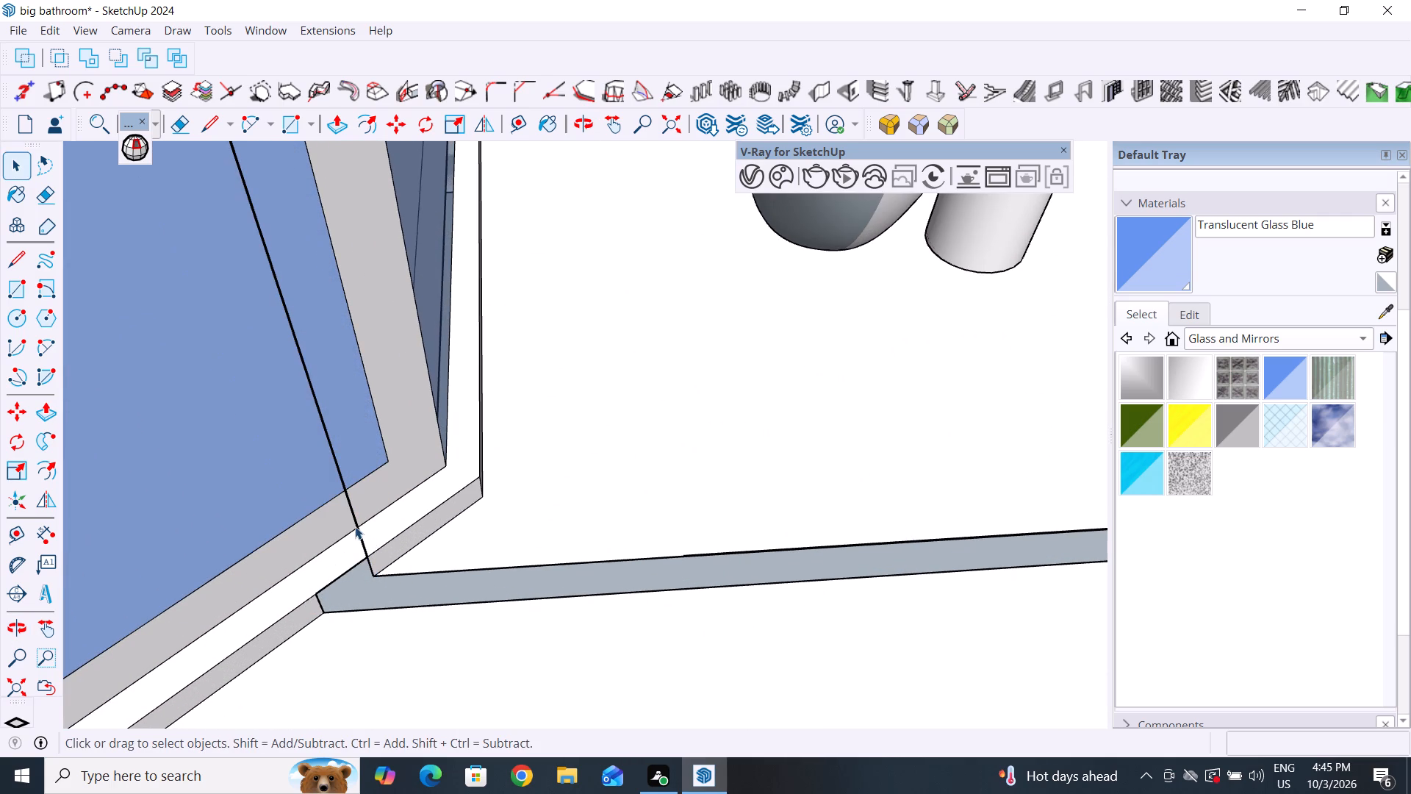
pyautogui.click(356, 526)
pyautogui.press('Delete')
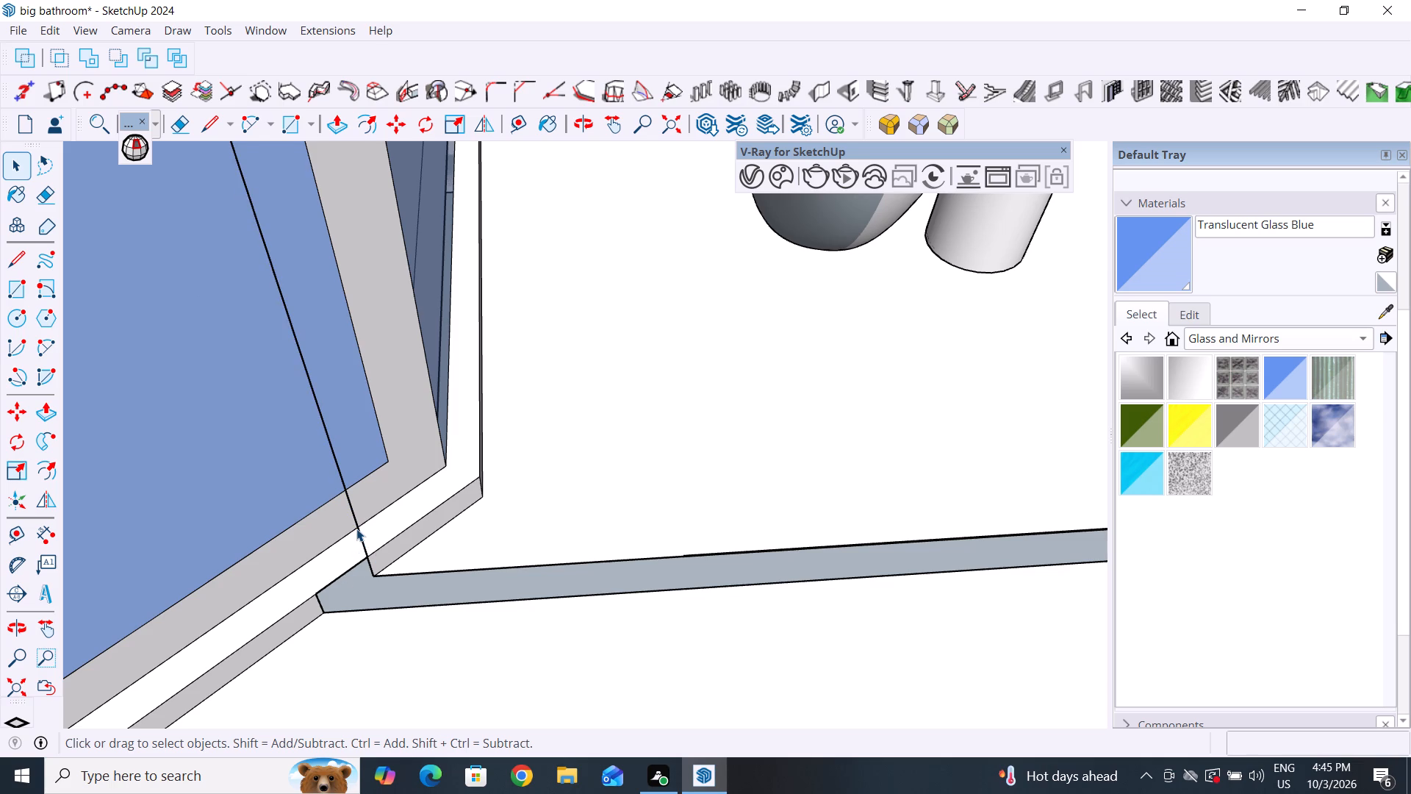
pyautogui.click(356, 529)
pyautogui.press('Delete')
# Delete the face along the old partition's floor strip and the short outer edge beside the shower curb.
pyautogui.click(349, 582)
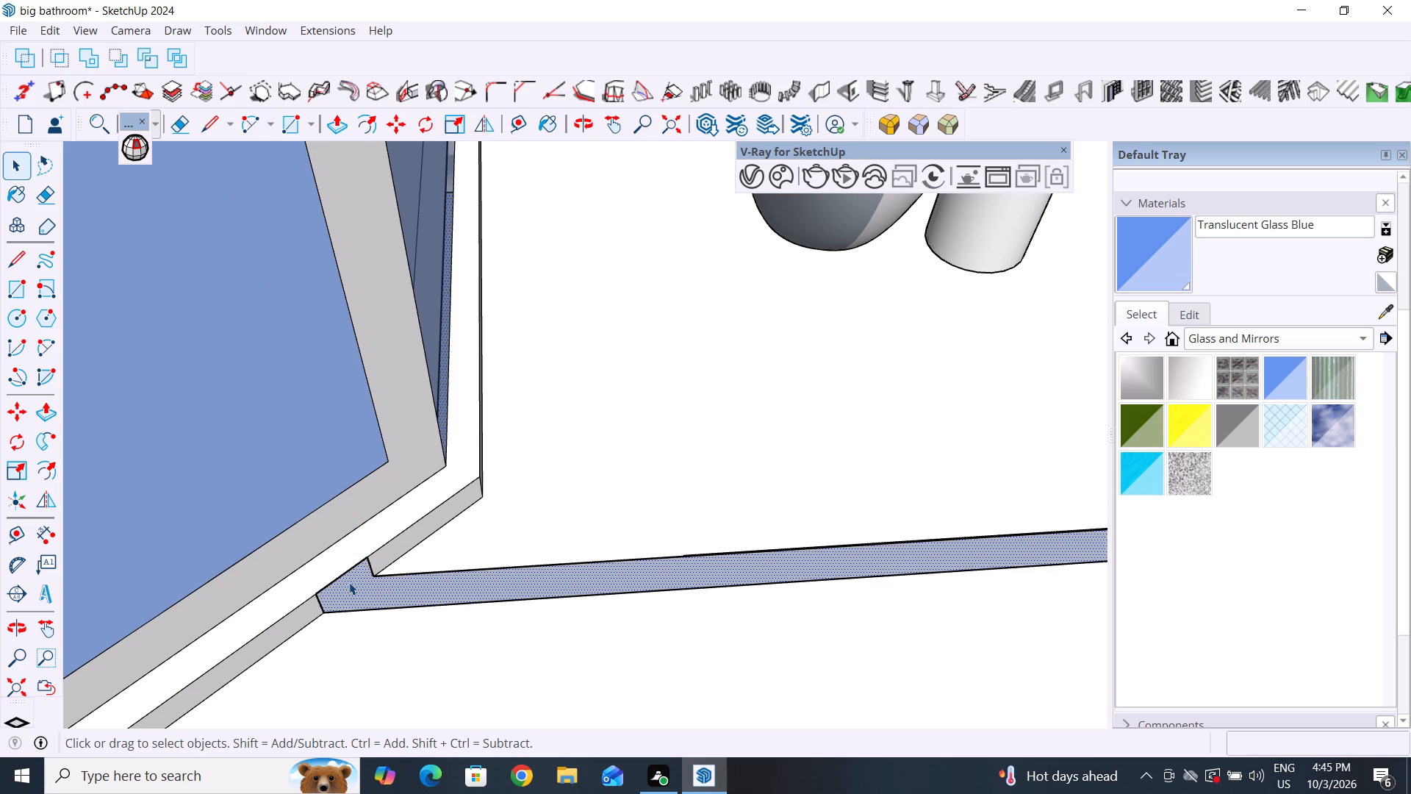
pyautogui.press('Delete')
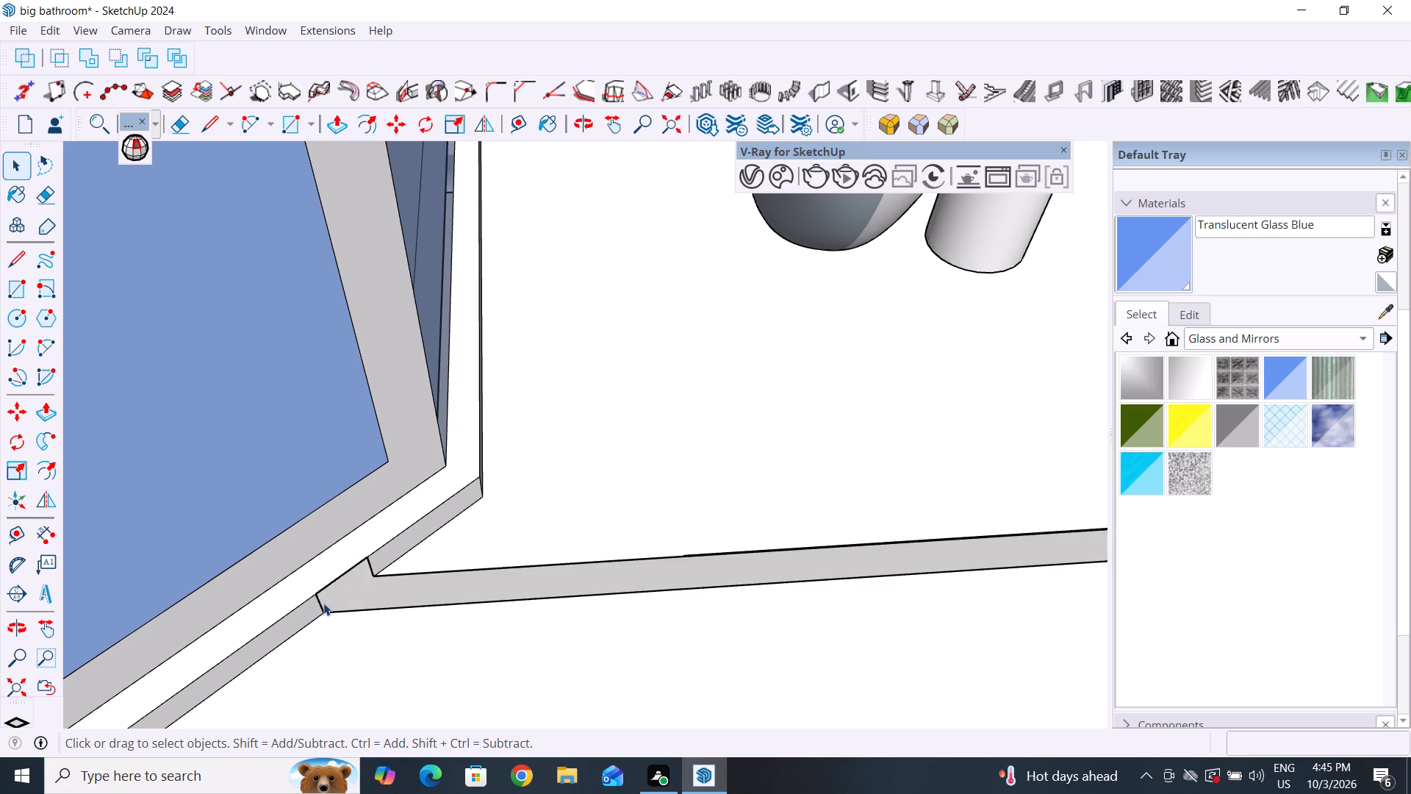
pyautogui.click(317, 602)
pyautogui.press('Delete')
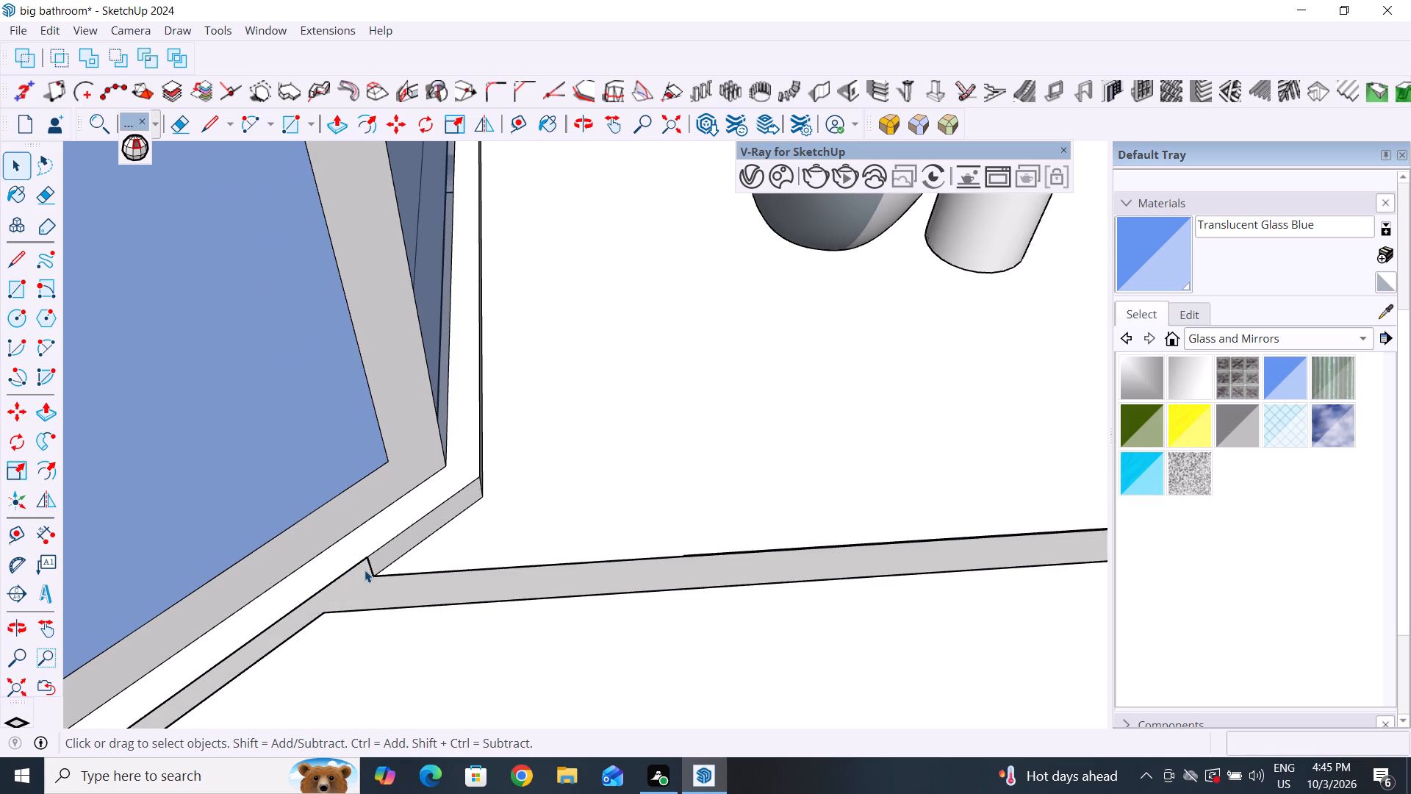
# Delete the remaining short vertical edges at the inner corner where the floor strip meets the shower curb.
pyautogui.click(369, 568)
pyautogui.press('Delete')
pyautogui.scroll(-7, 393, 522)
pyautogui.moveTo(370, 602); pyautogui.dragTo(319, 541, button='middle')
pyautogui.scroll(1, 348, 589)
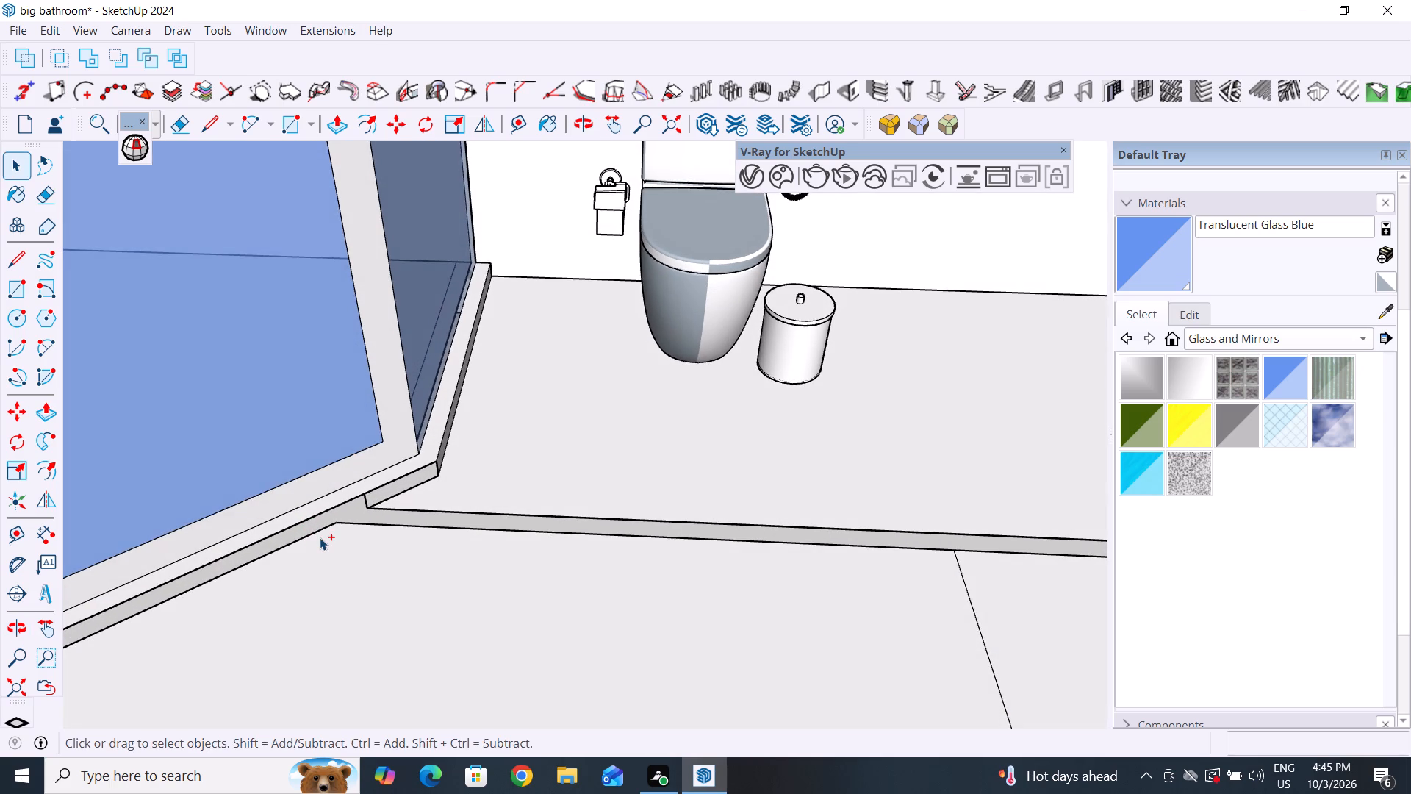
pyautogui.hotkey('ctrl', 'z')
pyautogui.scroll(9, 353, 502)
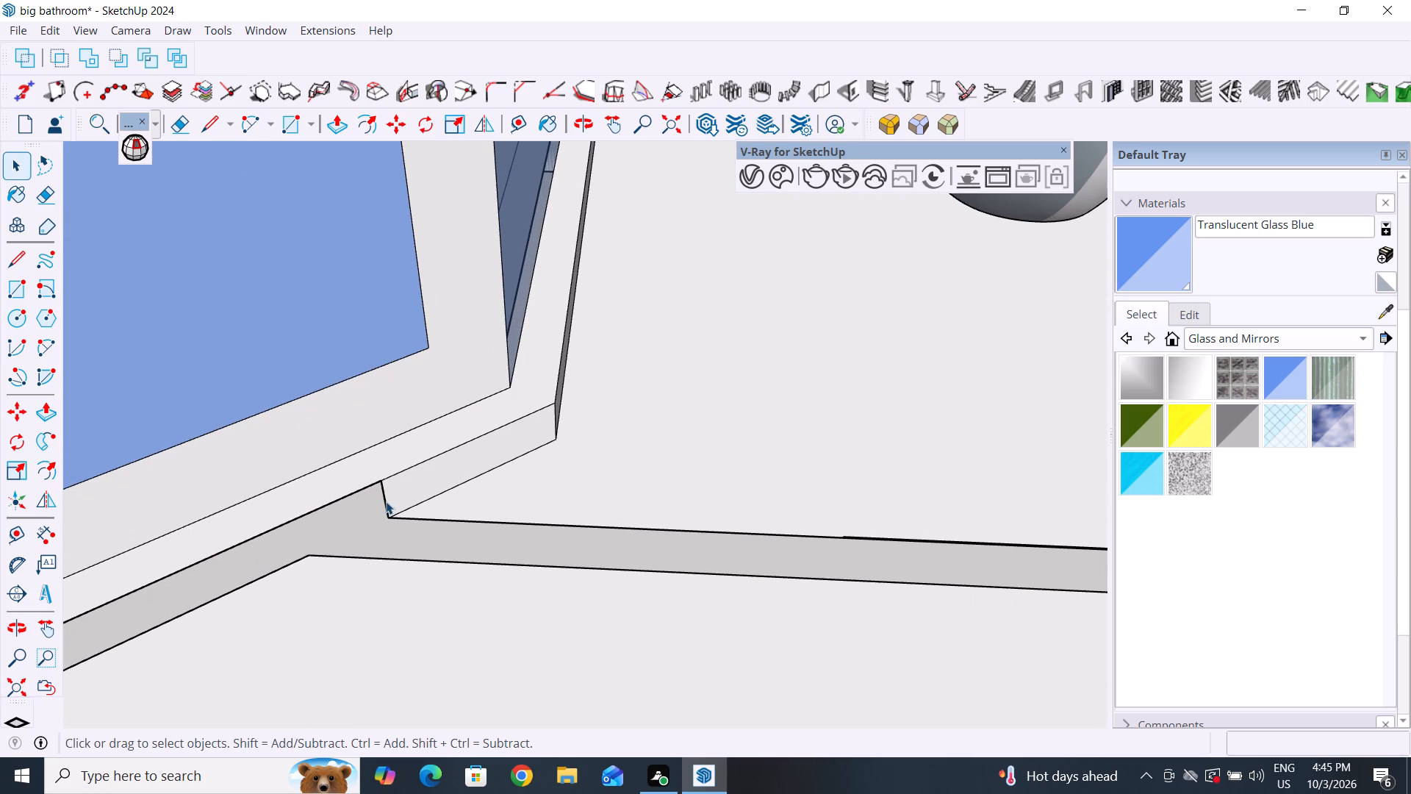
pyautogui.click(386, 501)
pyautogui.press('Delete')
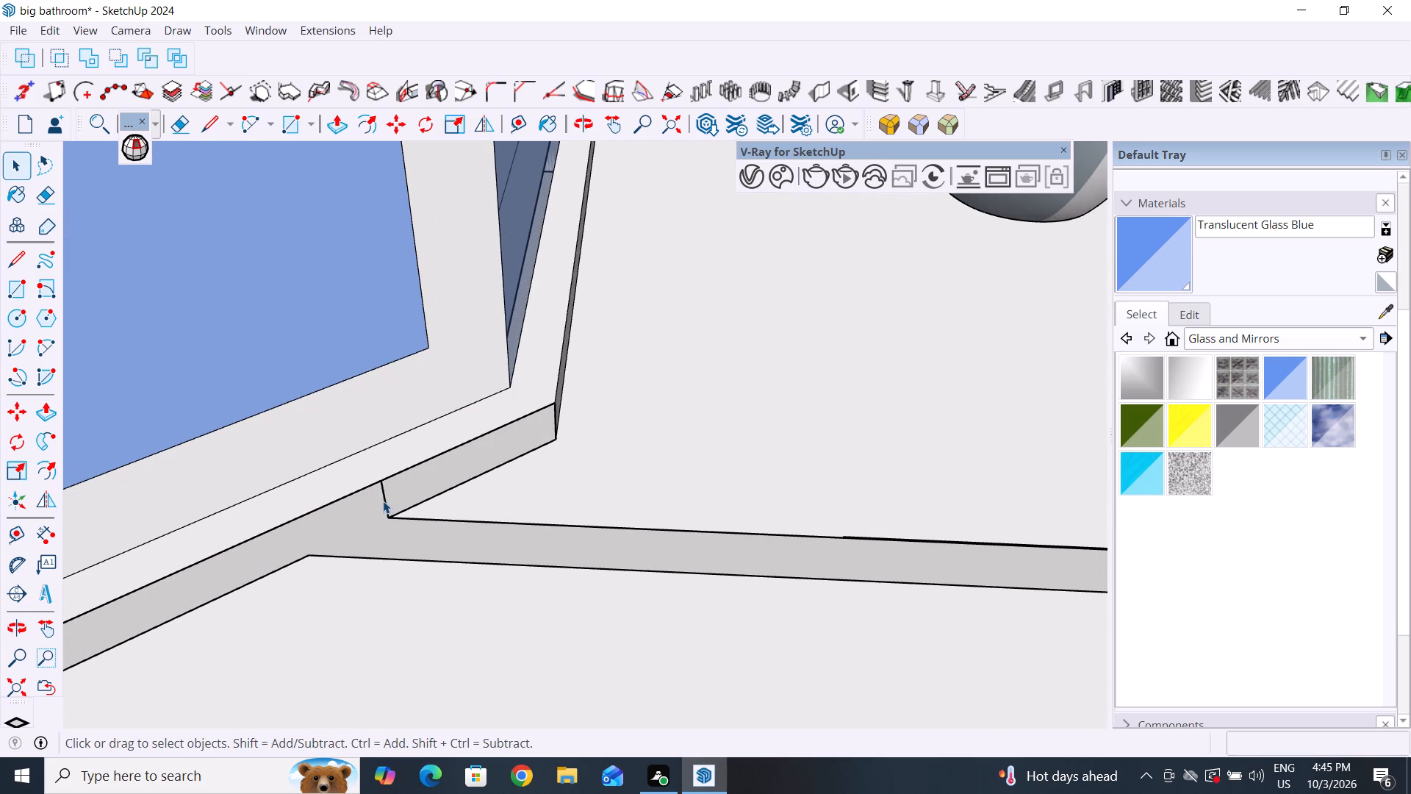
pyautogui.click(384, 500)
pyautogui.press('Delete')
pyautogui.scroll(-10, 395, 518)
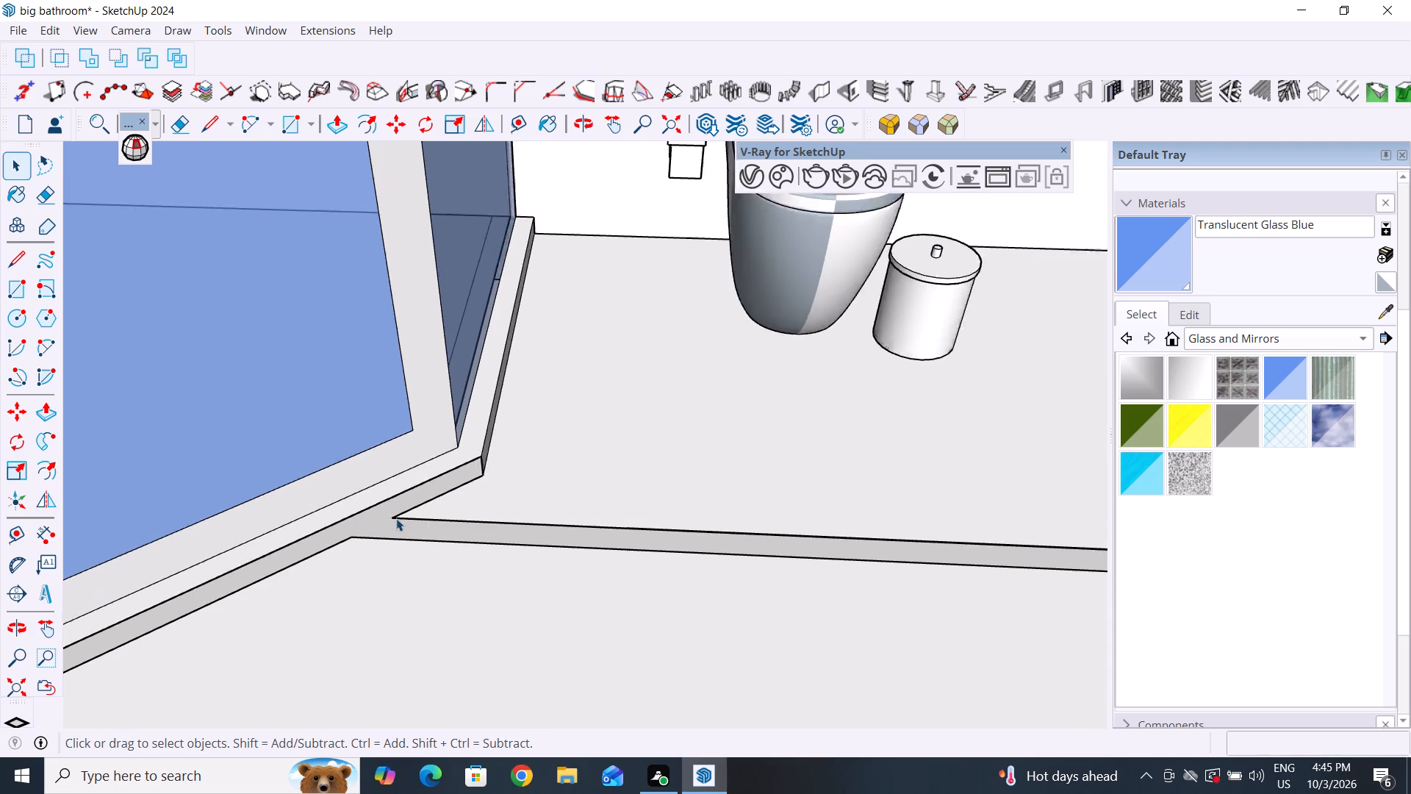
# Draw a line across the height of the shower curb's front opening at the end away from the toilet.
pyautogui.scroll(-8, 396, 518)
pyautogui.moveTo(350, 593); pyautogui.dragTo(556, 608, button='middle')
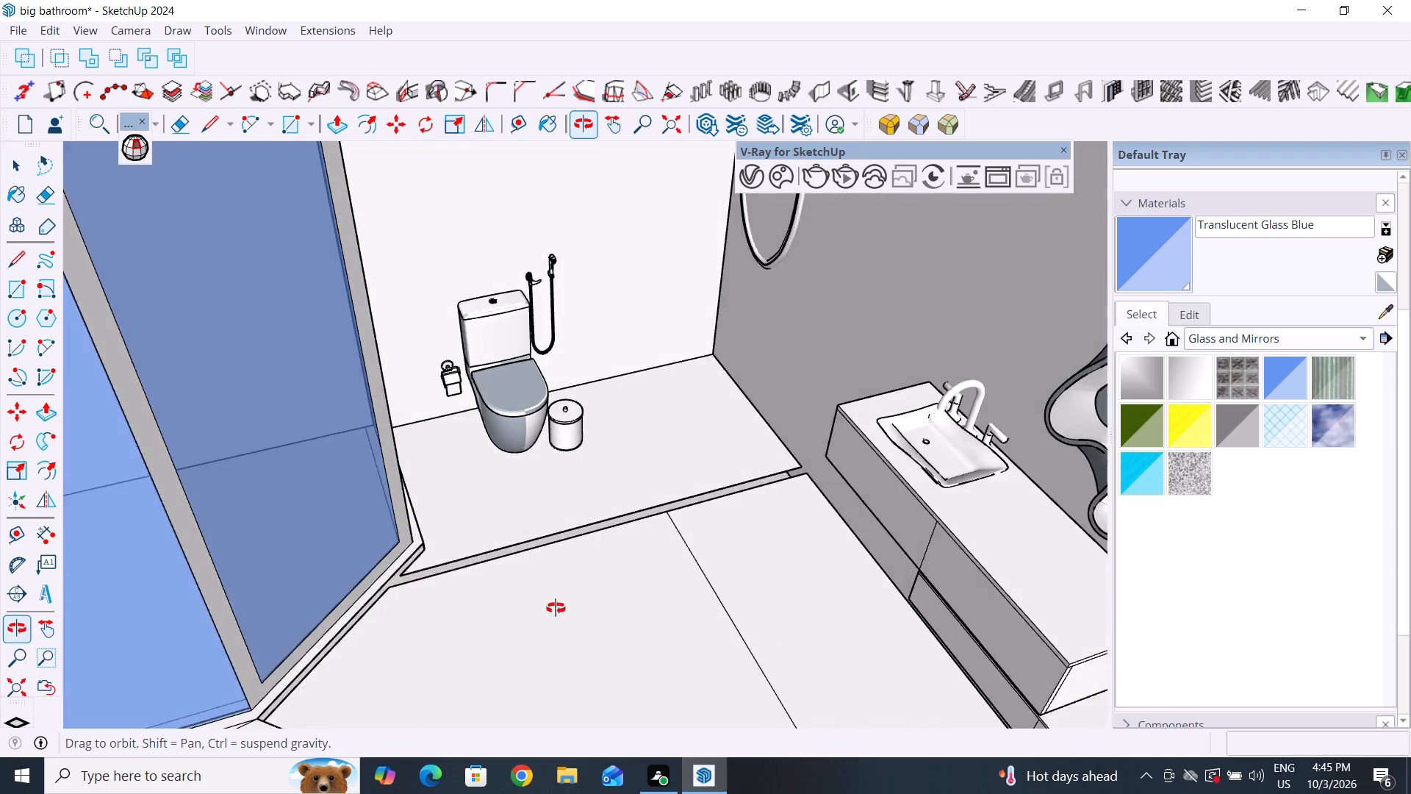
pyautogui.moveTo(556, 608); pyautogui.dragTo(428, 658, button='middle')
pyautogui.scroll(1, 584, 490)
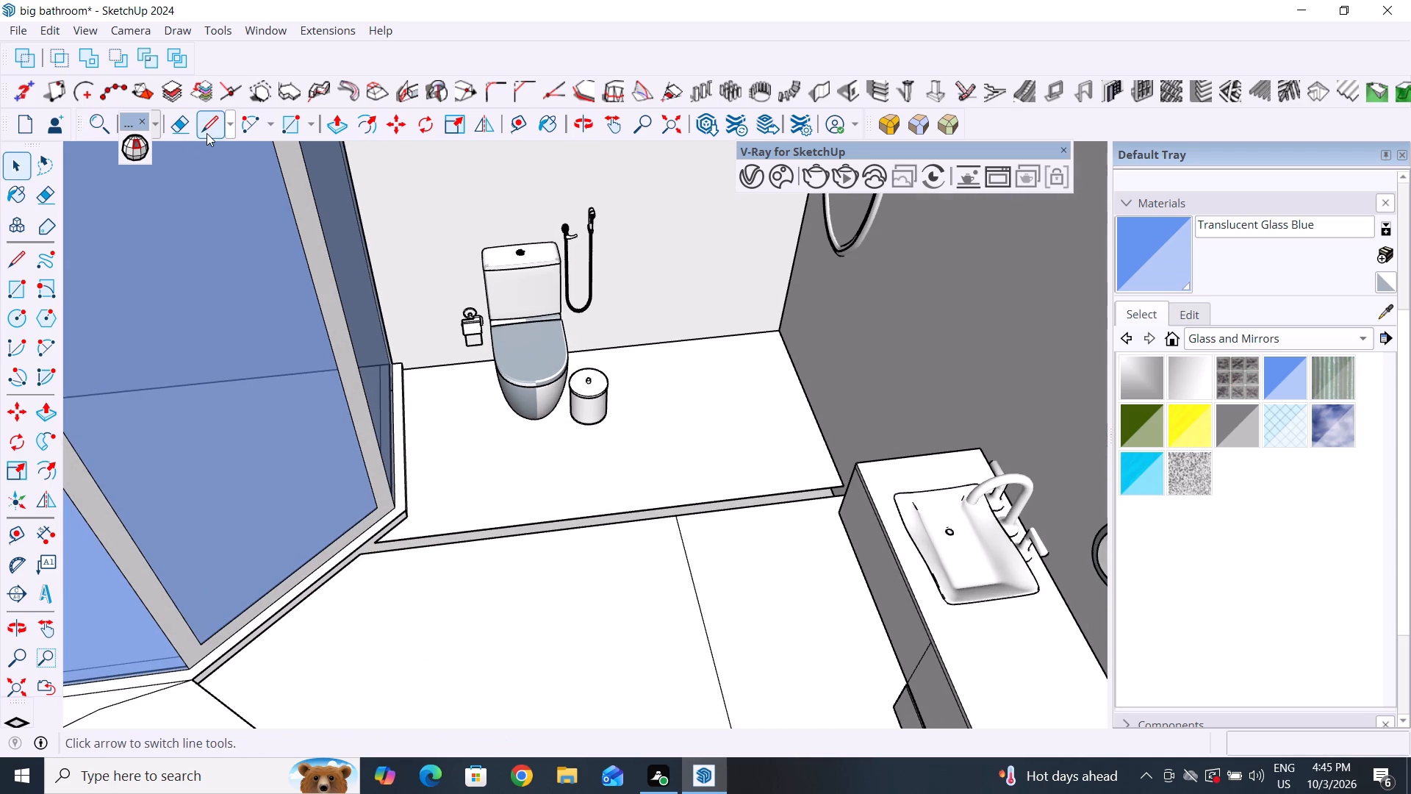
pyautogui.click(207, 133)
pyautogui.scroll(4, 181, 719)
pyautogui.moveTo(244, 681); pyautogui.dragTo(101, 632, button='middle')
pyautogui.scroll(13, 168, 518)
pyautogui.click(96, 499)
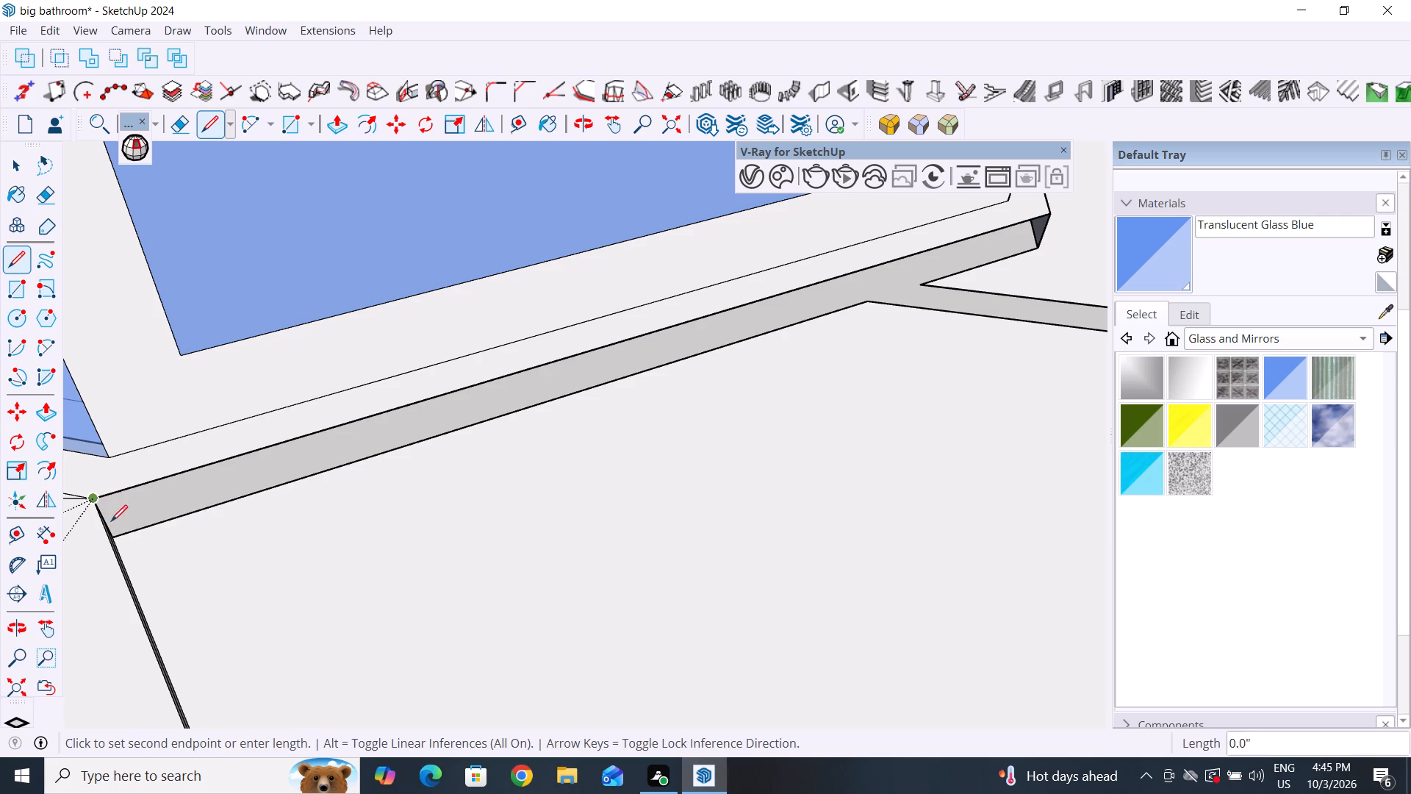
pyautogui.scroll(1, 248, 553)
pyautogui.moveTo(235, 563); pyautogui.dragTo(104, 521, button='middle')
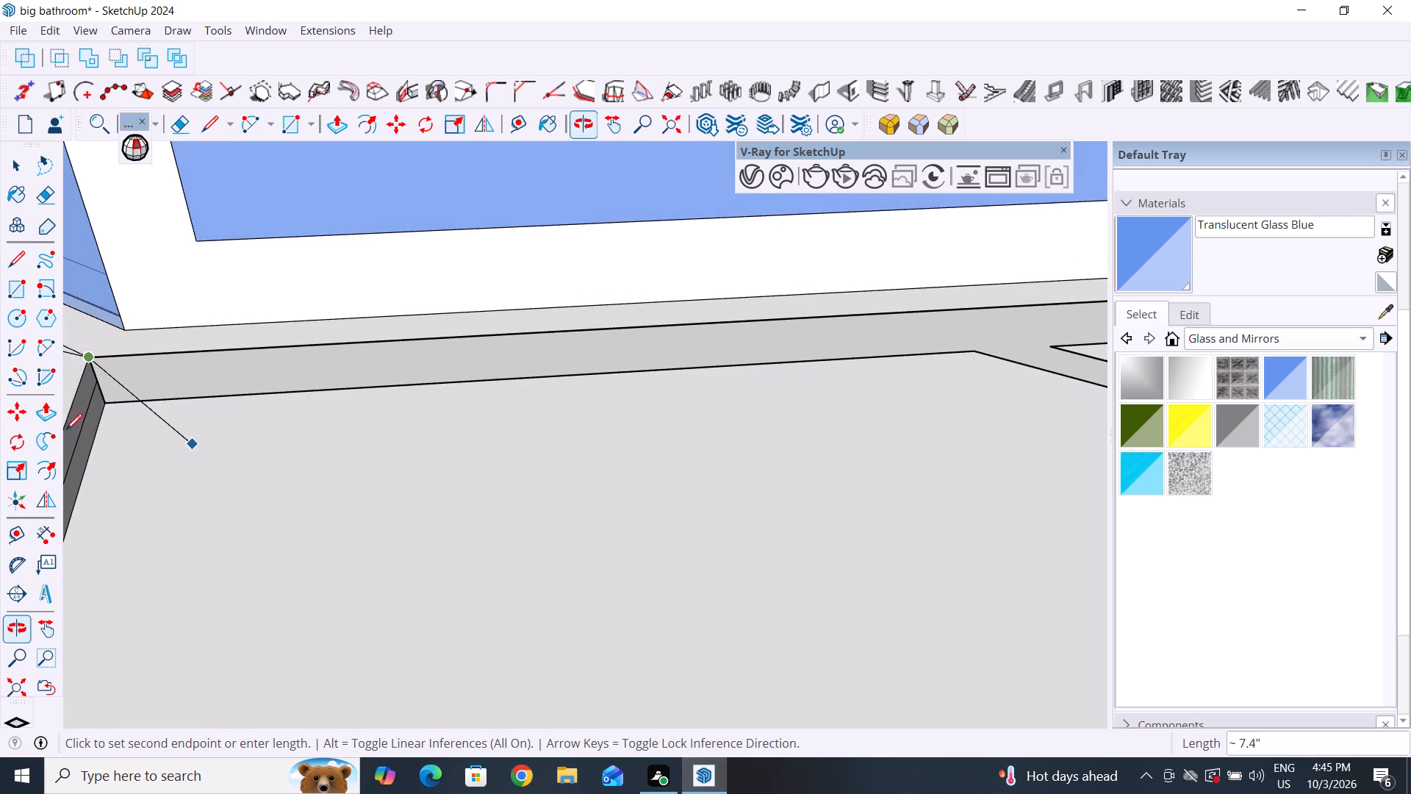
pyautogui.click(107, 407)
pyautogui.scroll(-5, 271, 571)
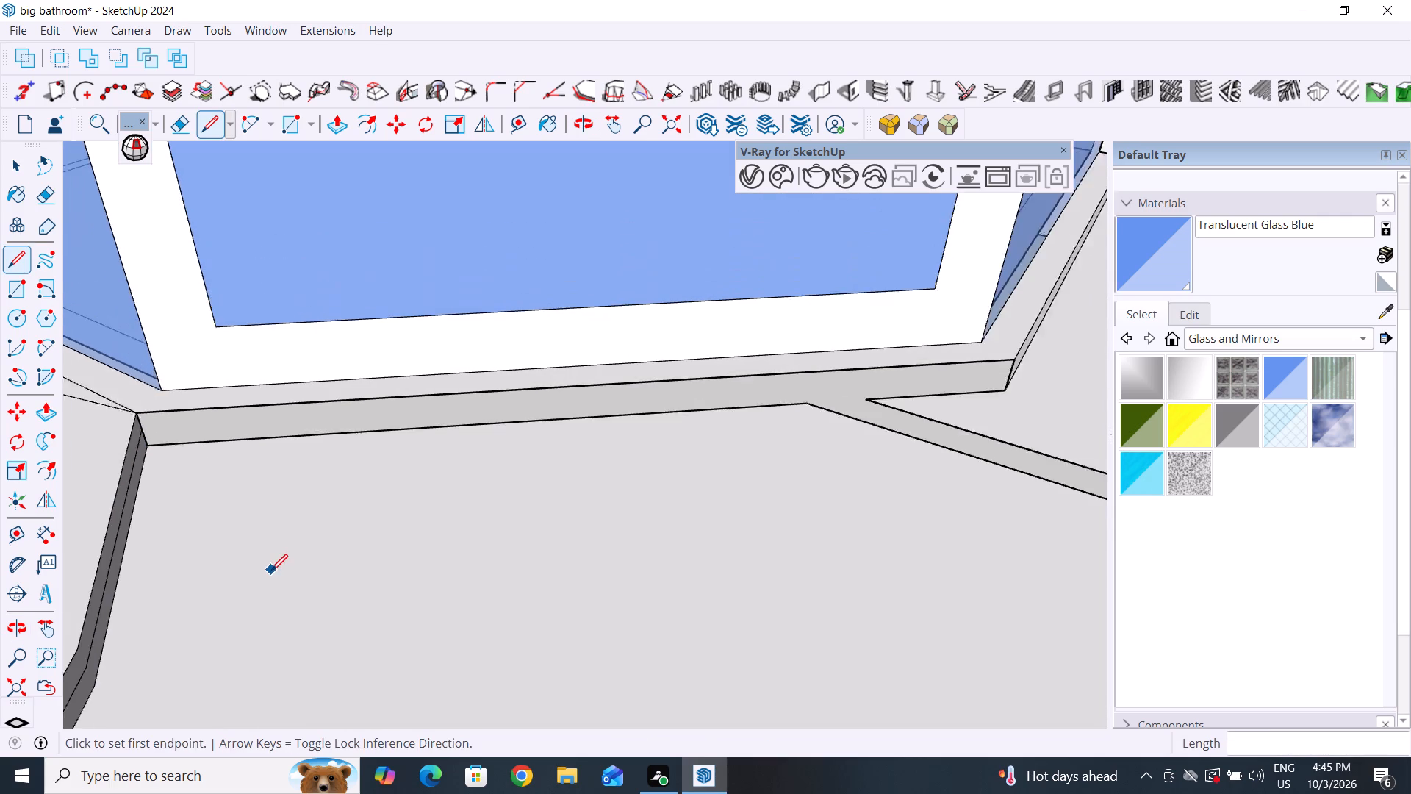
pyautogui.moveTo(370, 546); pyautogui.dragTo(475, 393, button='middle')
pyautogui.click(21, 175)
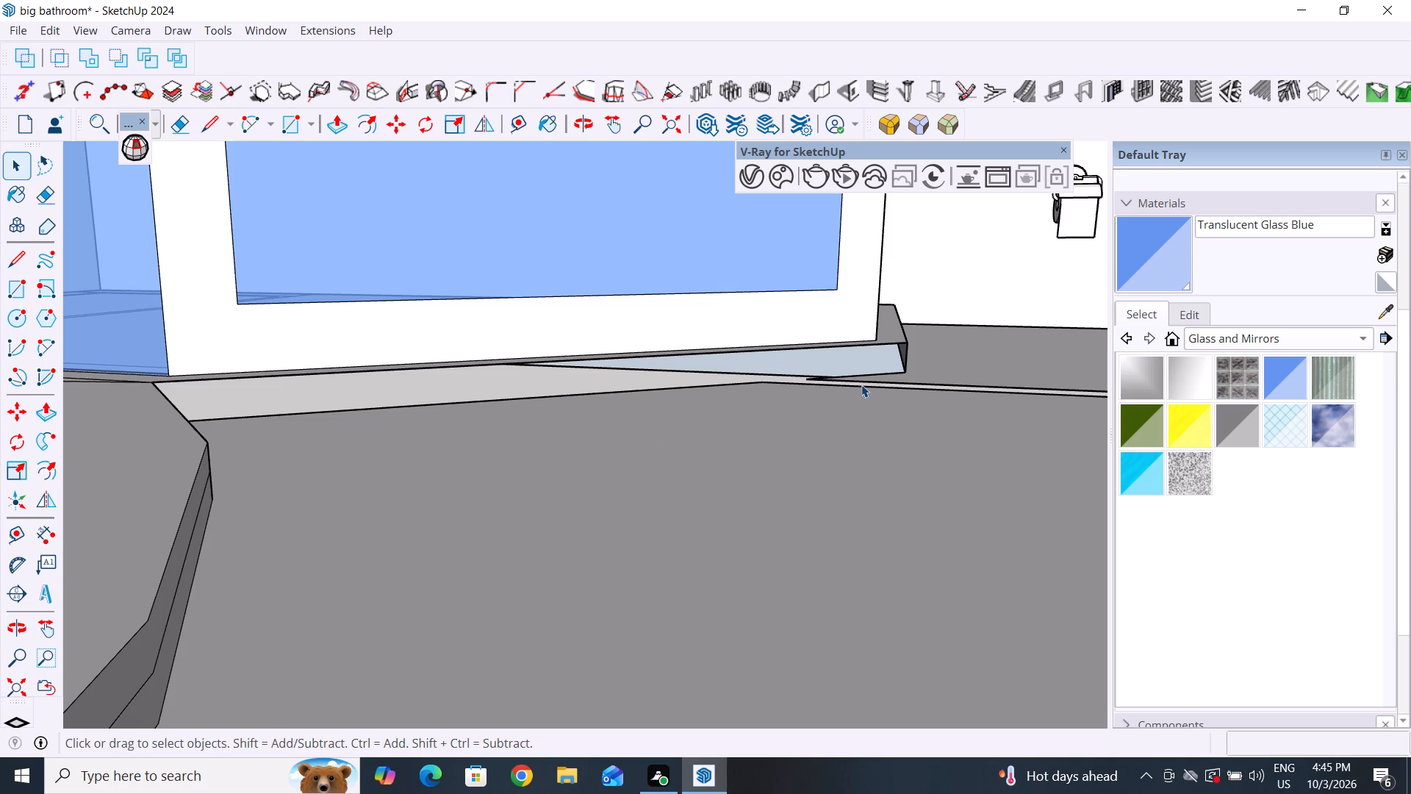
# Draw a rectangle about 2" high along the shower curb's open front, starting at the corner nearest the toilet.
pyautogui.scroll(3, 861, 385)
pyautogui.moveTo(866, 392); pyautogui.dragTo(940, 418, button='middle')
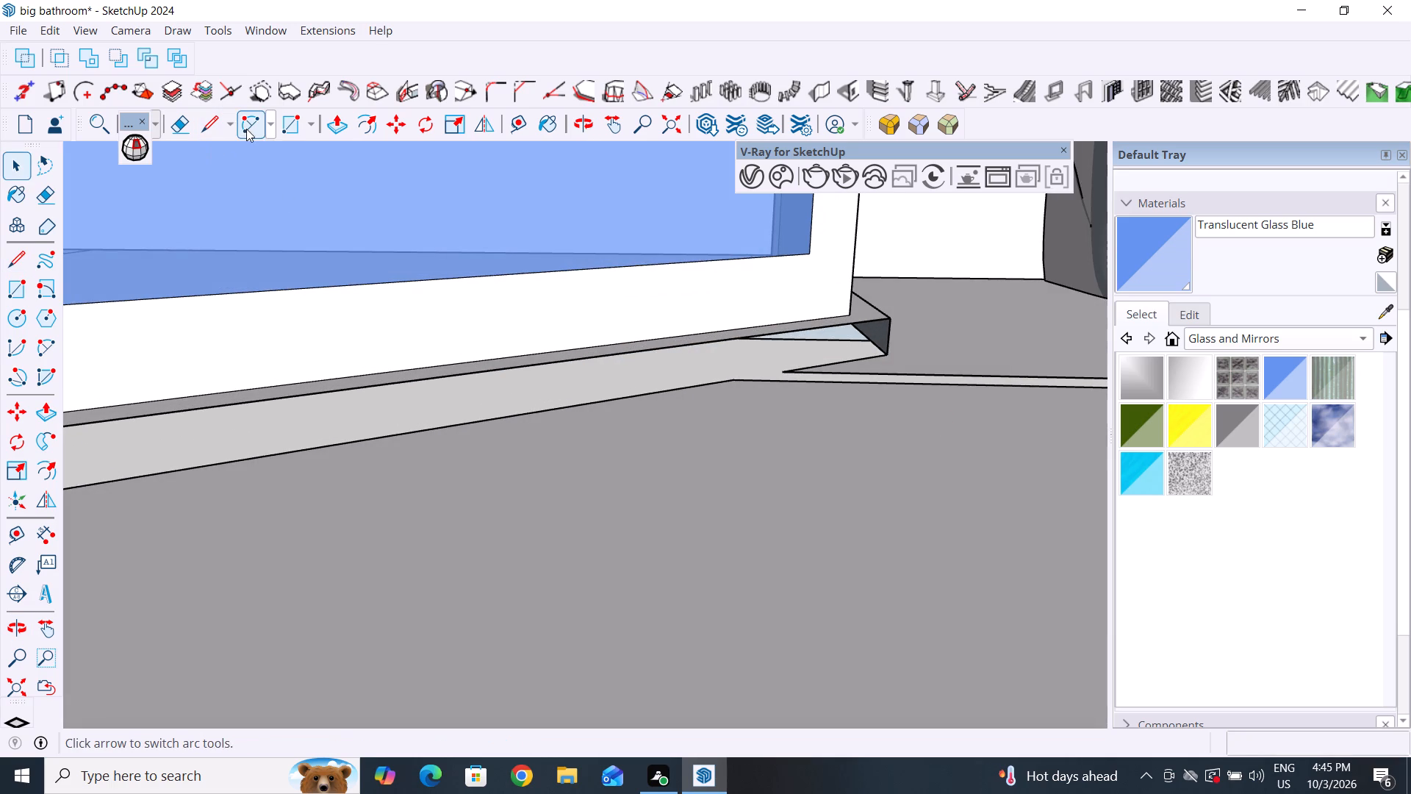
pyautogui.click(289, 124)
pyautogui.click(889, 316)
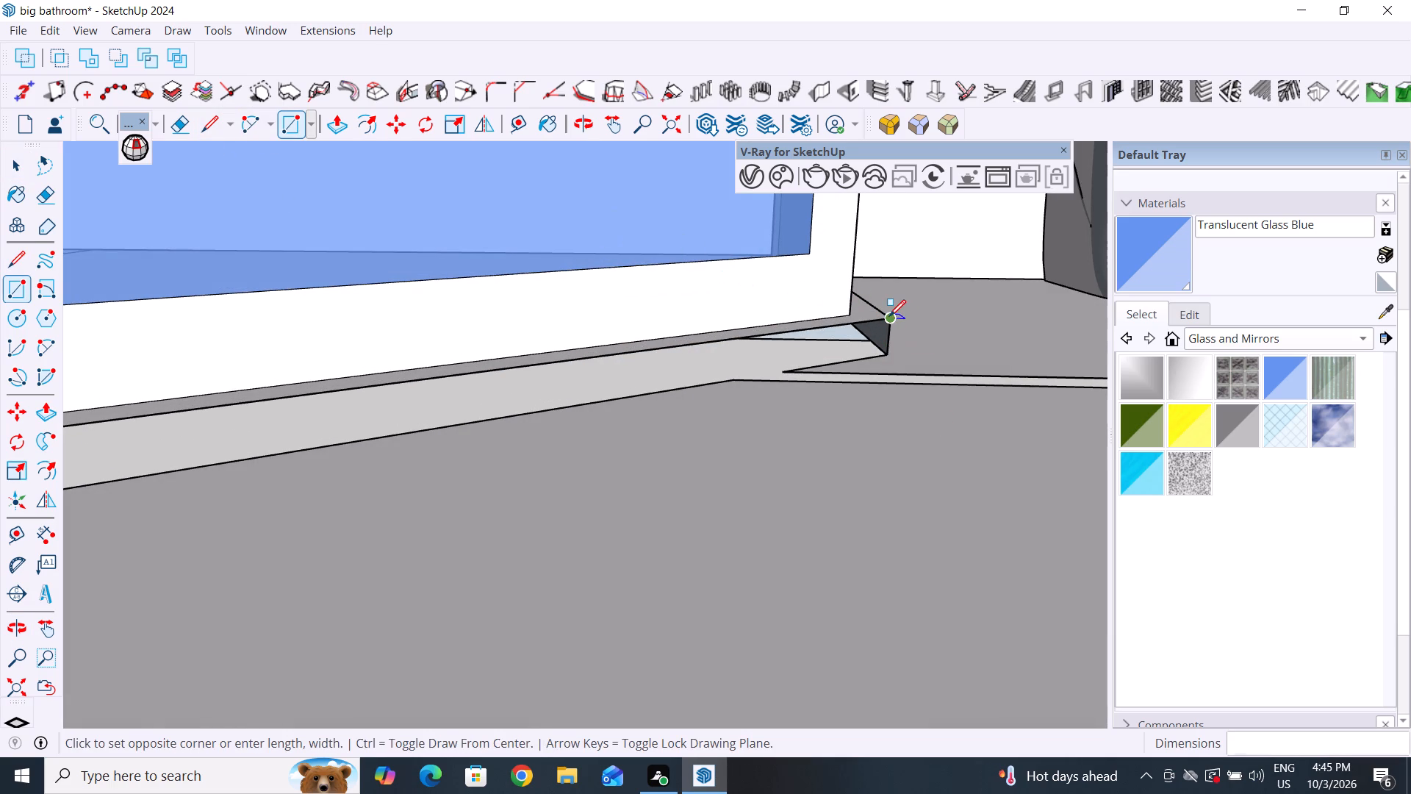
pyautogui.scroll(-4, 924, 421)
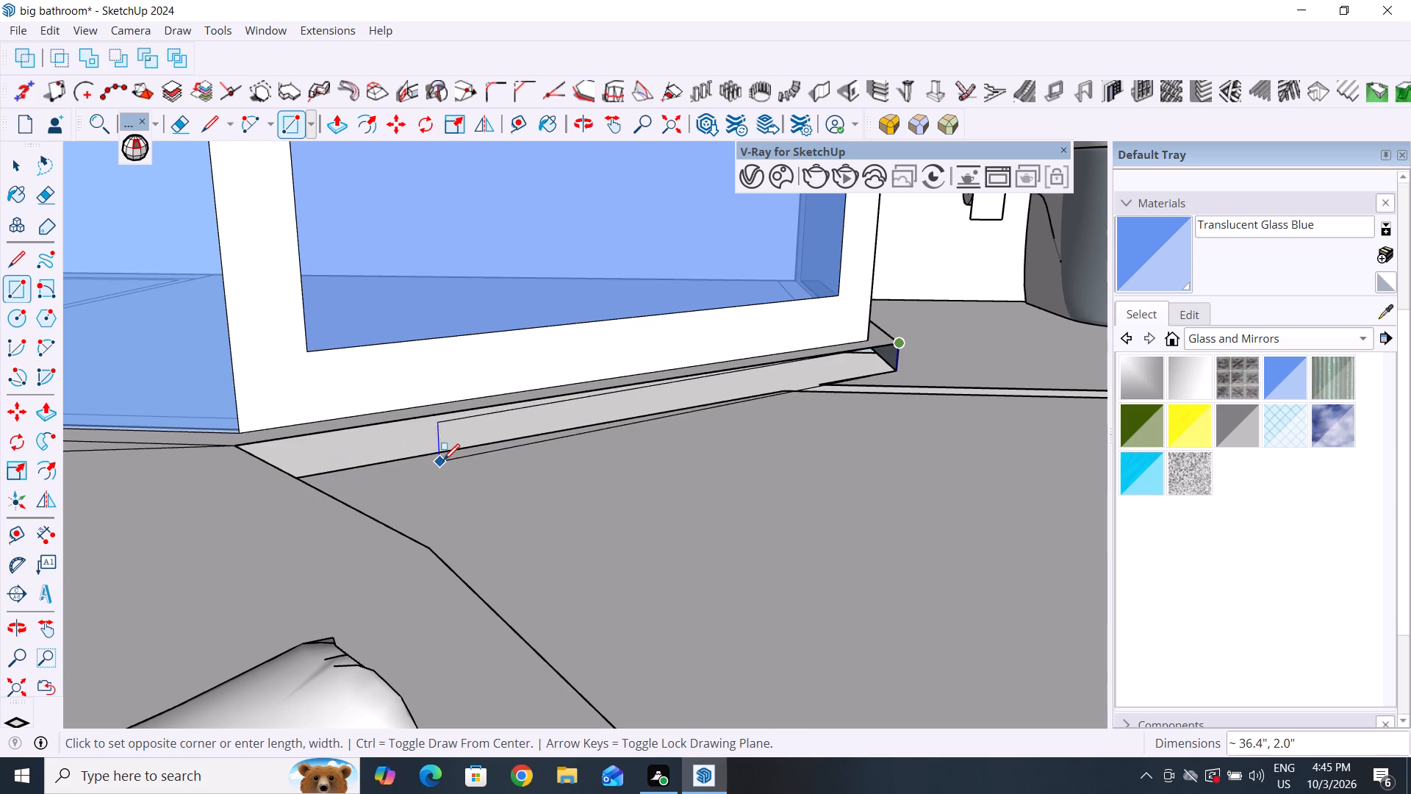
pyautogui.click(402, 457)
pyautogui.moveTo(631, 511); pyautogui.dragTo(510, 515, button='middle')
pyautogui.scroll(-6, 509, 517)
pyautogui.click(28, 165)
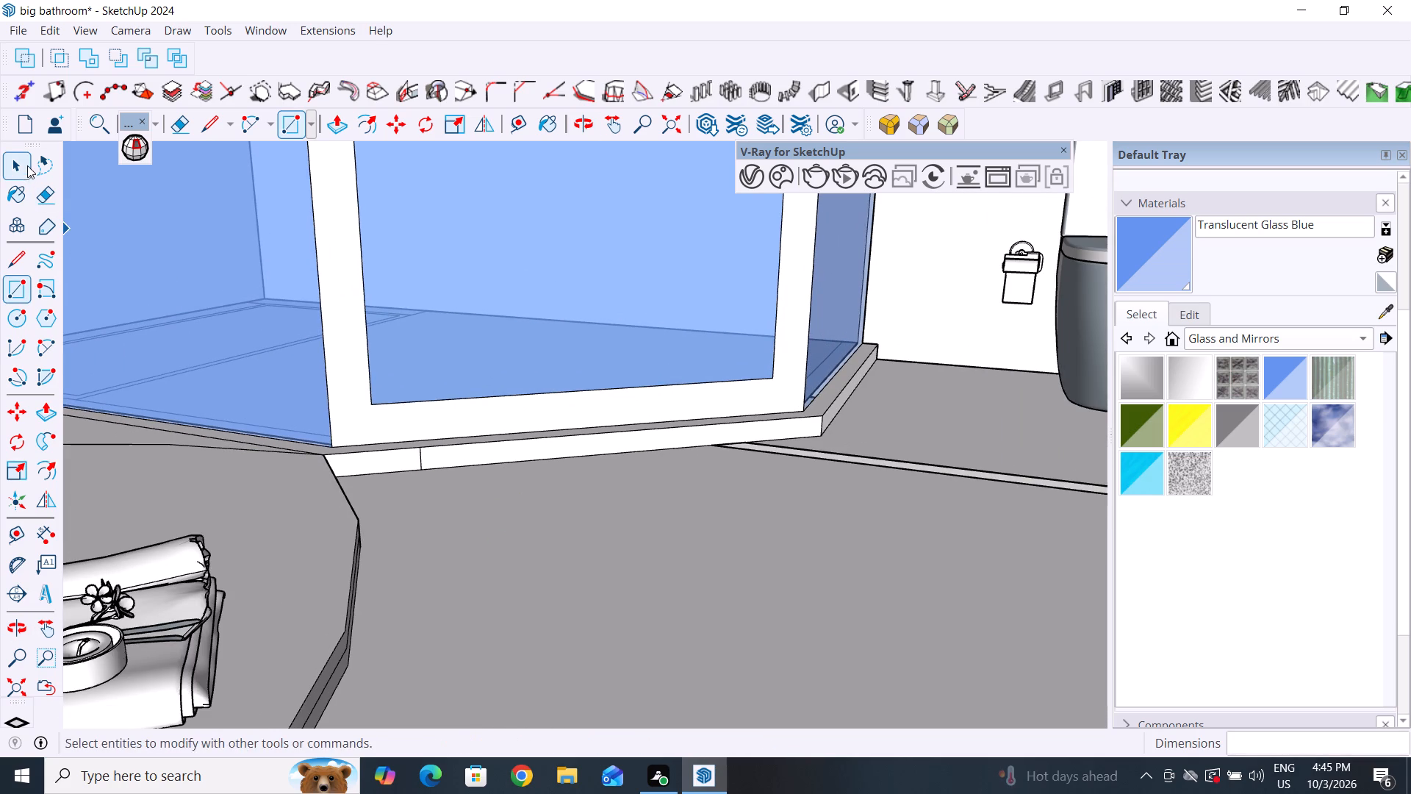
# Delete the short dividing edge on the shower curb's front face.
pyautogui.scroll(9, 379, 415)
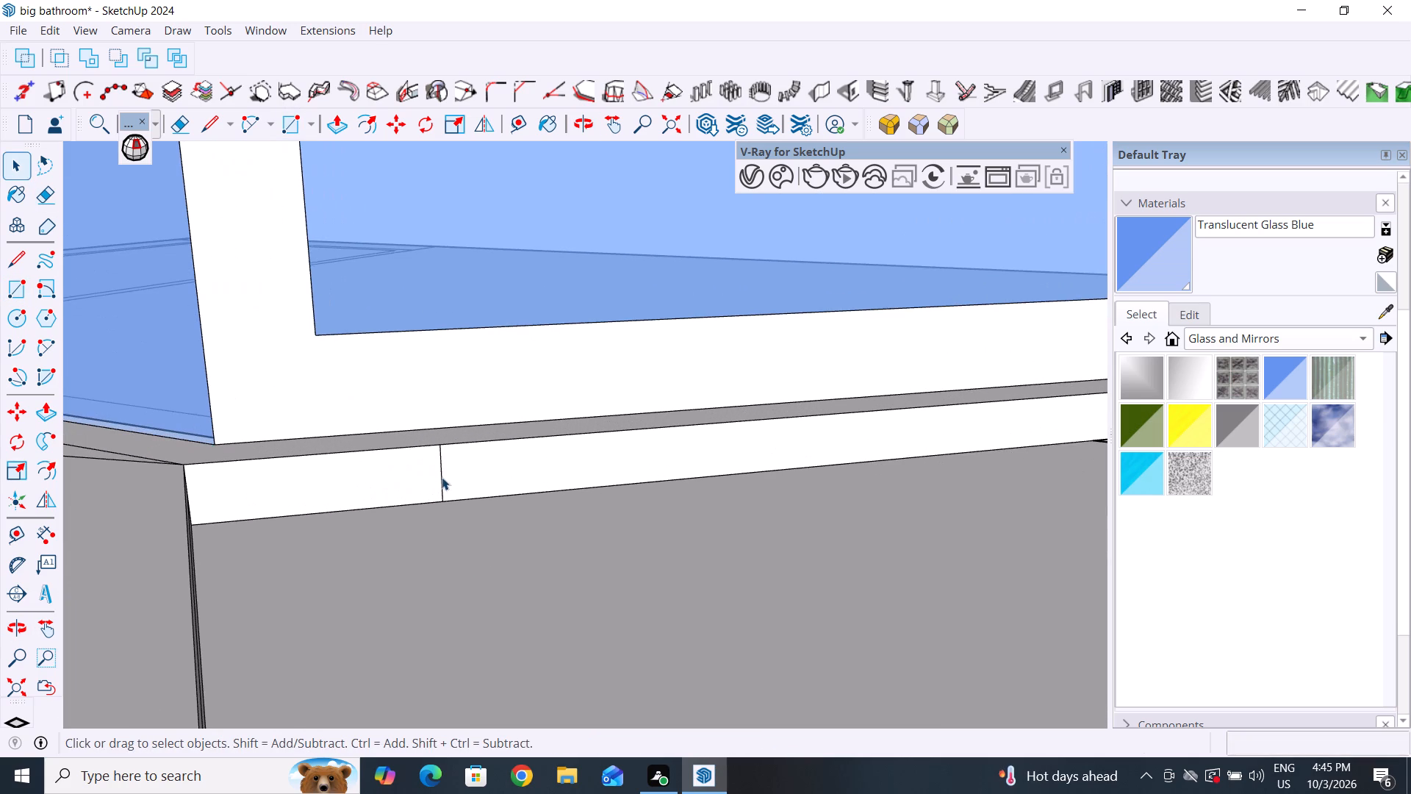
pyautogui.click(442, 476)
pyautogui.press('Delete')
pyautogui.scroll(-10, 457, 645)
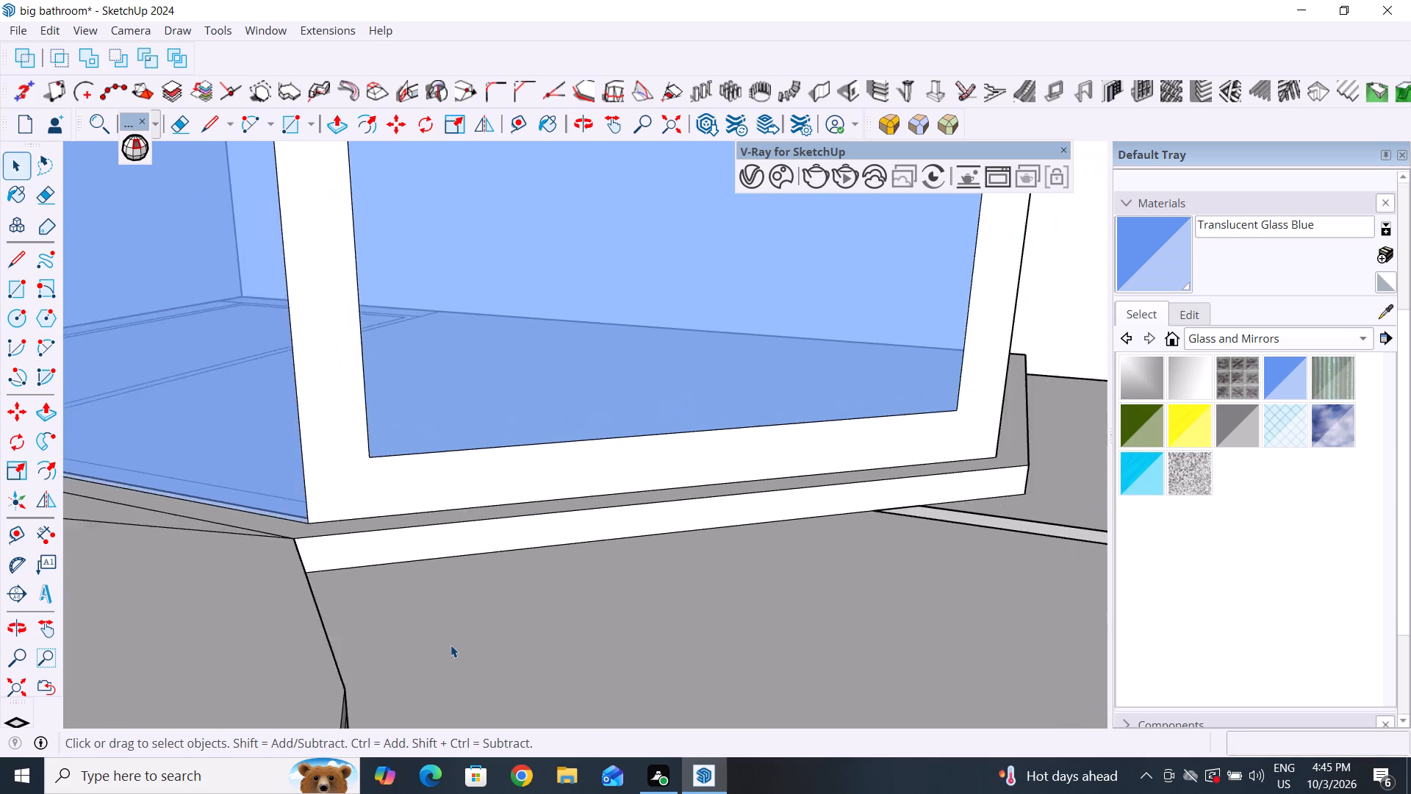
pyautogui.scroll(-11, 450, 645)
# Draw a rectangle about 40.1" by 2.1" over the floor strip's gap, starting at the vanity wall.
pyautogui.moveTo(456, 569); pyautogui.dragTo(711, 640, button='middle')
pyautogui.scroll(-5, 448, 541)
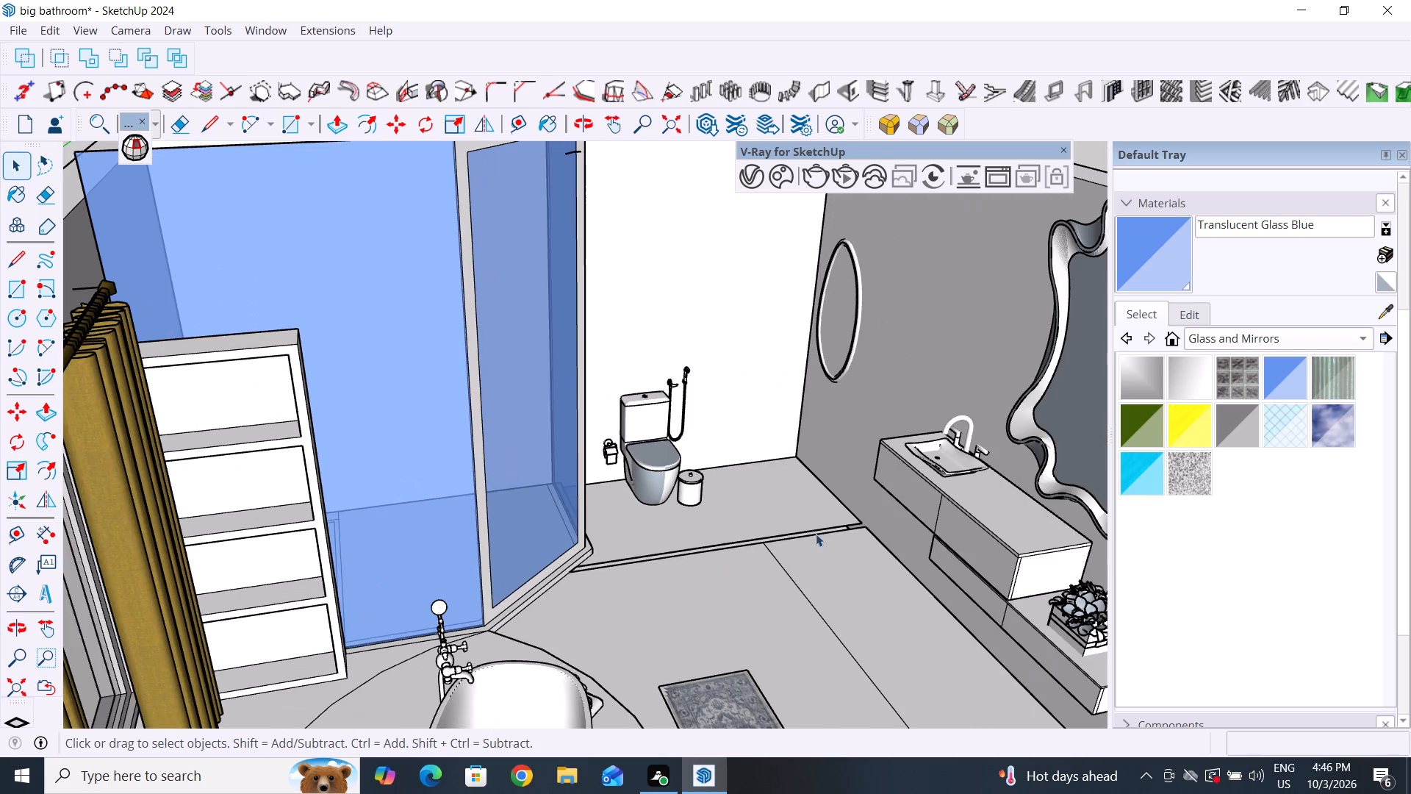
pyautogui.moveTo(849, 562); pyautogui.dragTo(877, 683, button='middle')
pyautogui.scroll(9, 861, 479)
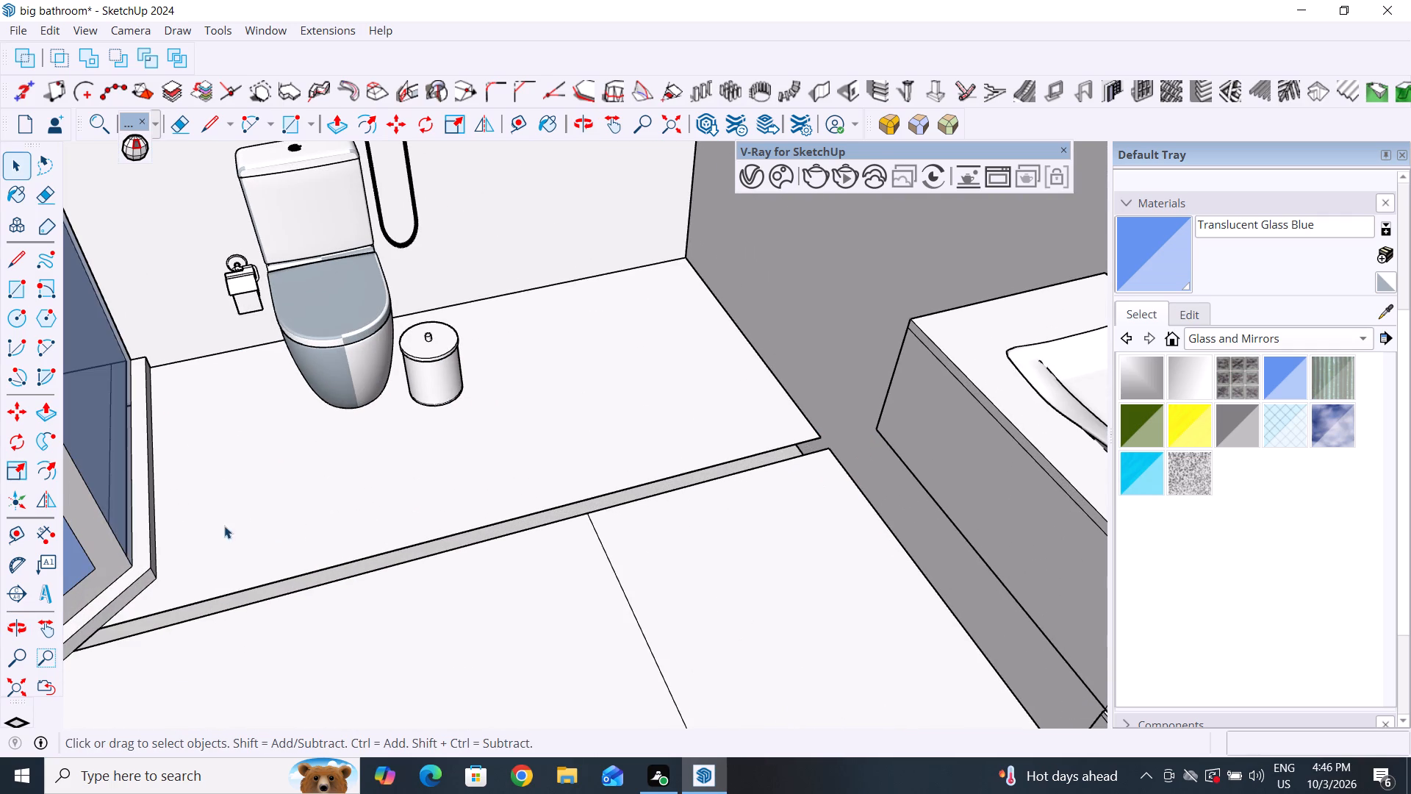
pyautogui.click(300, 119)
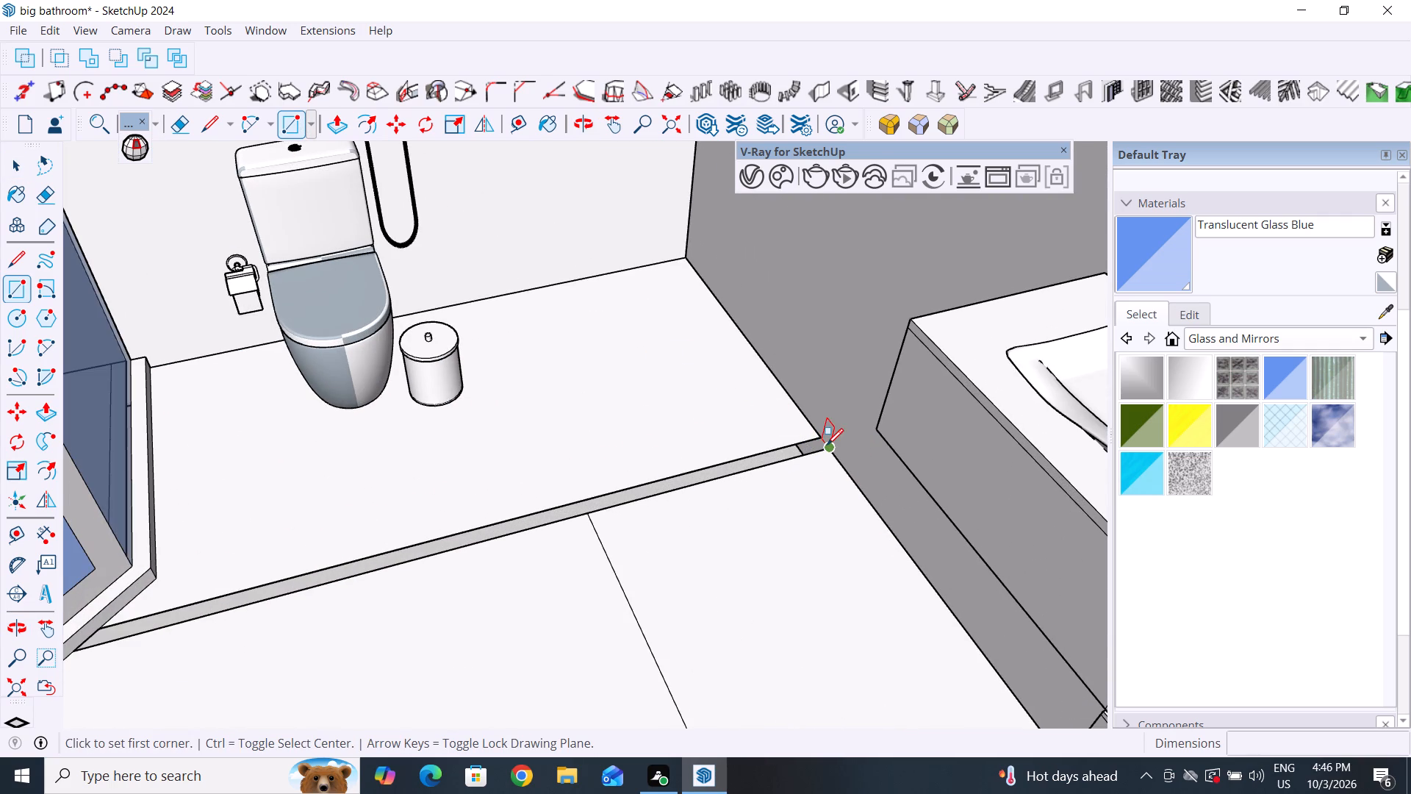
pyautogui.click(826, 452)
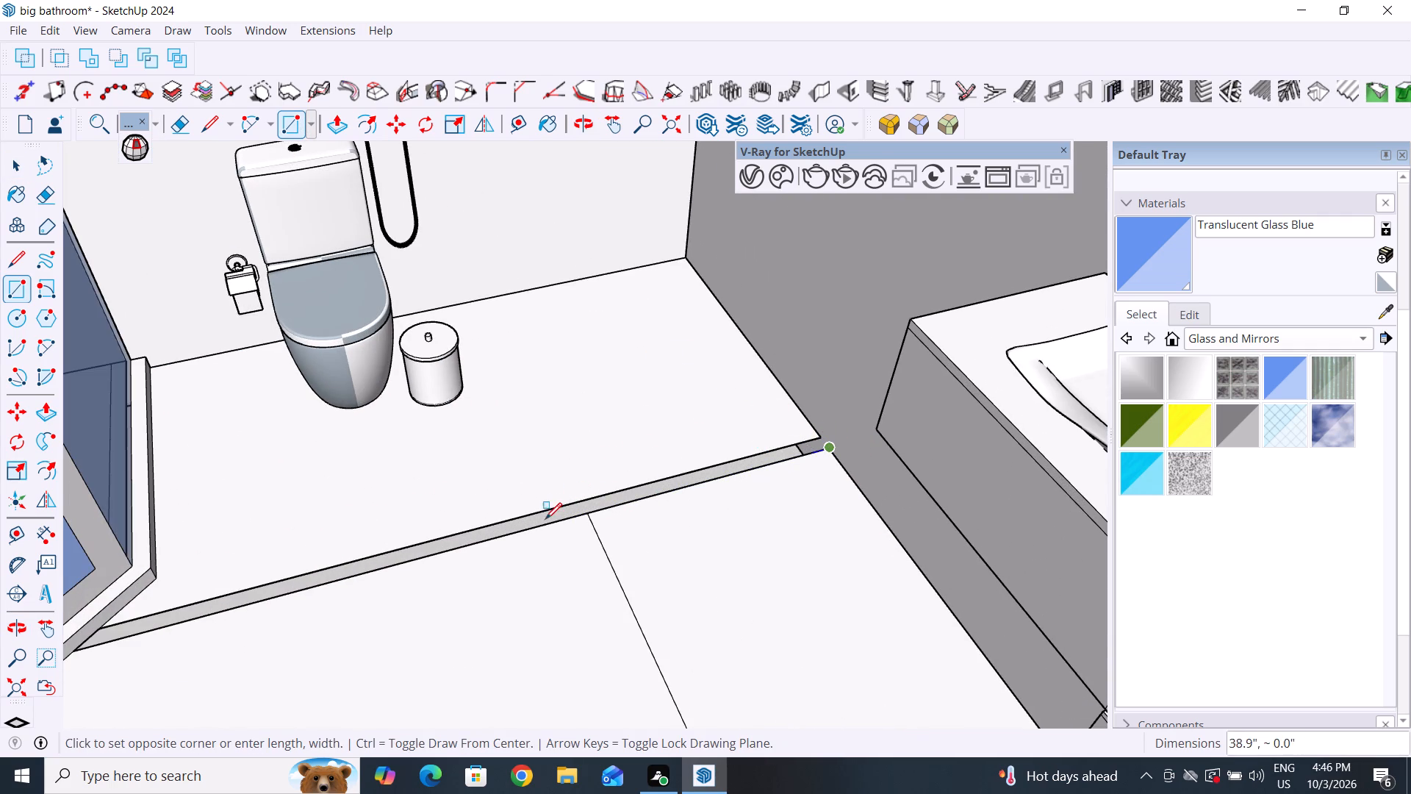
pyautogui.click(533, 515)
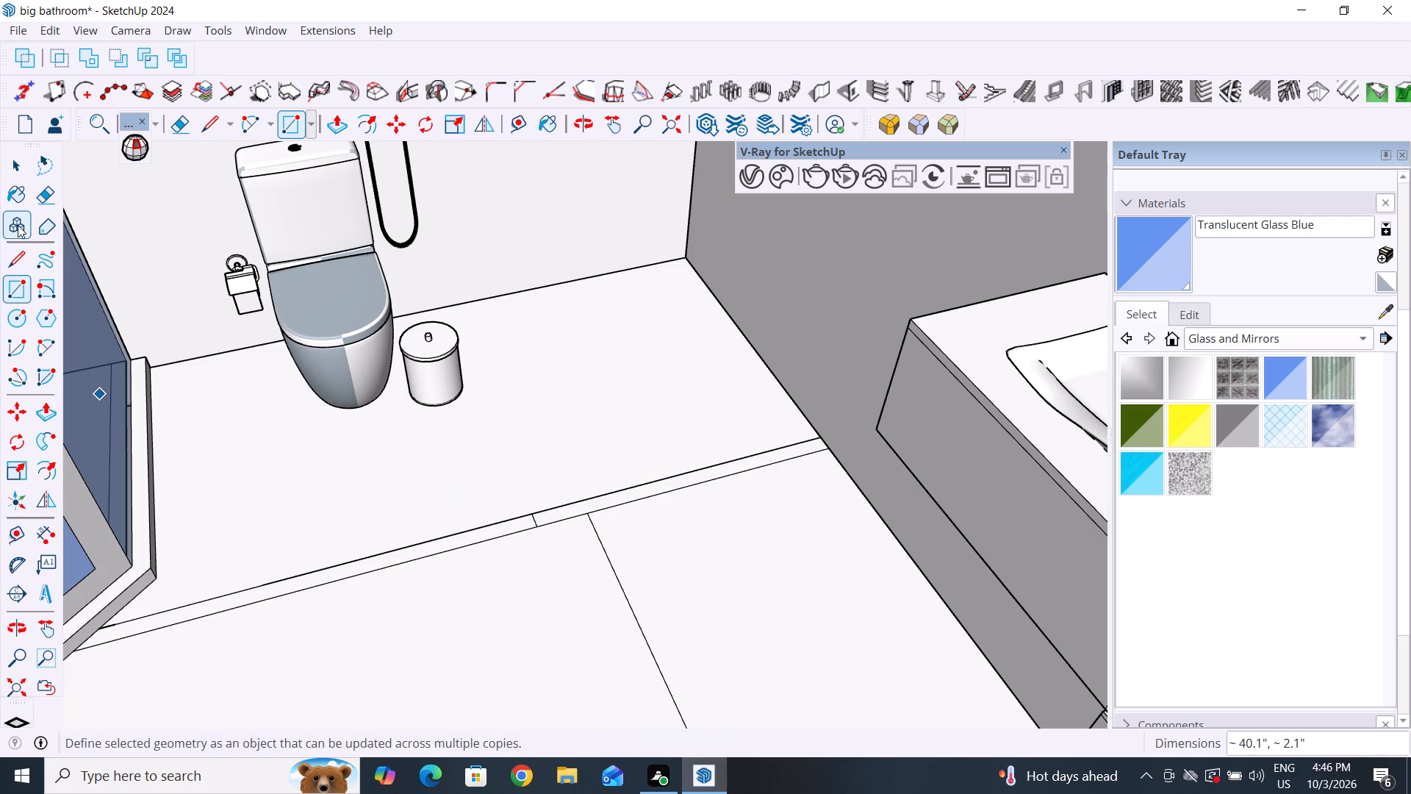
pyautogui.click(22, 127)
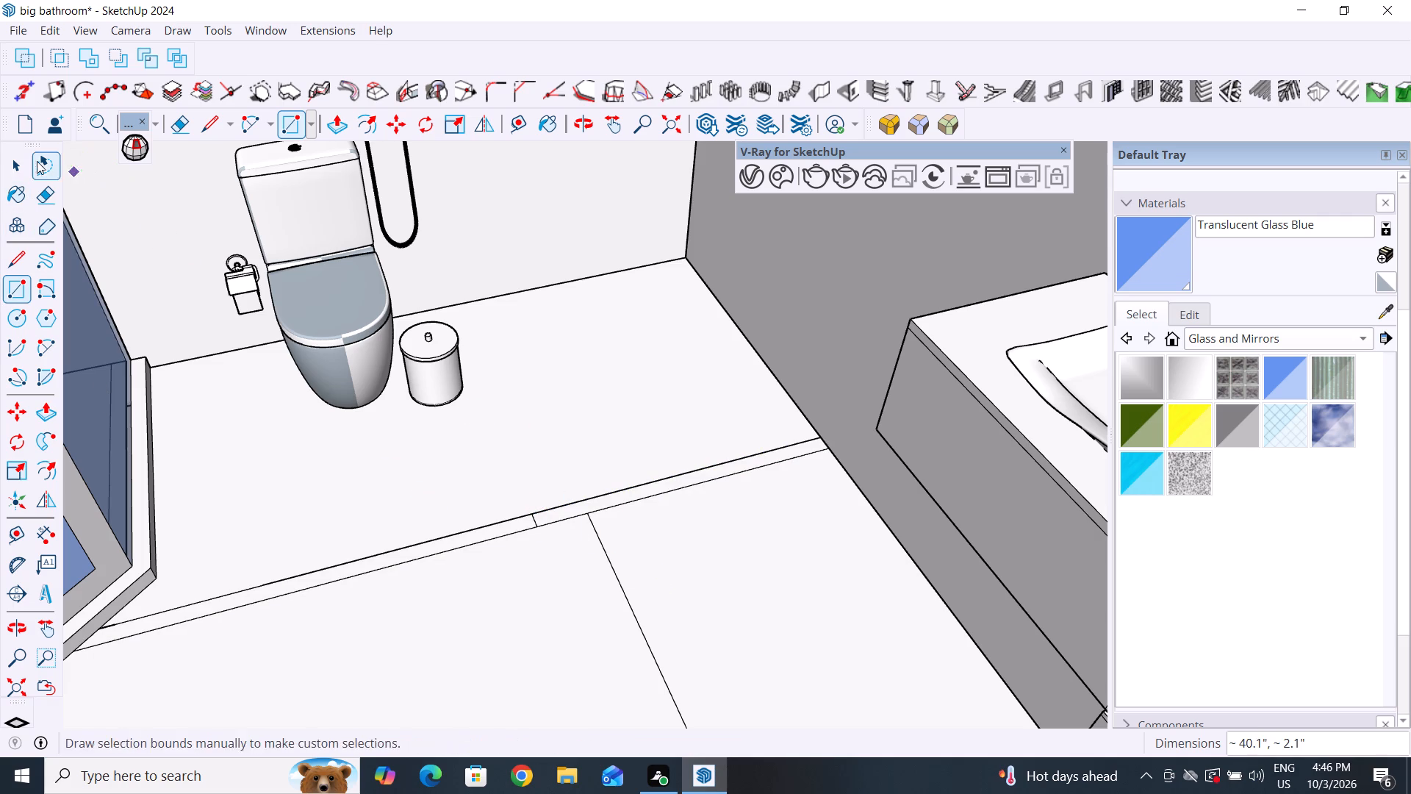
pyautogui.click(15, 161)
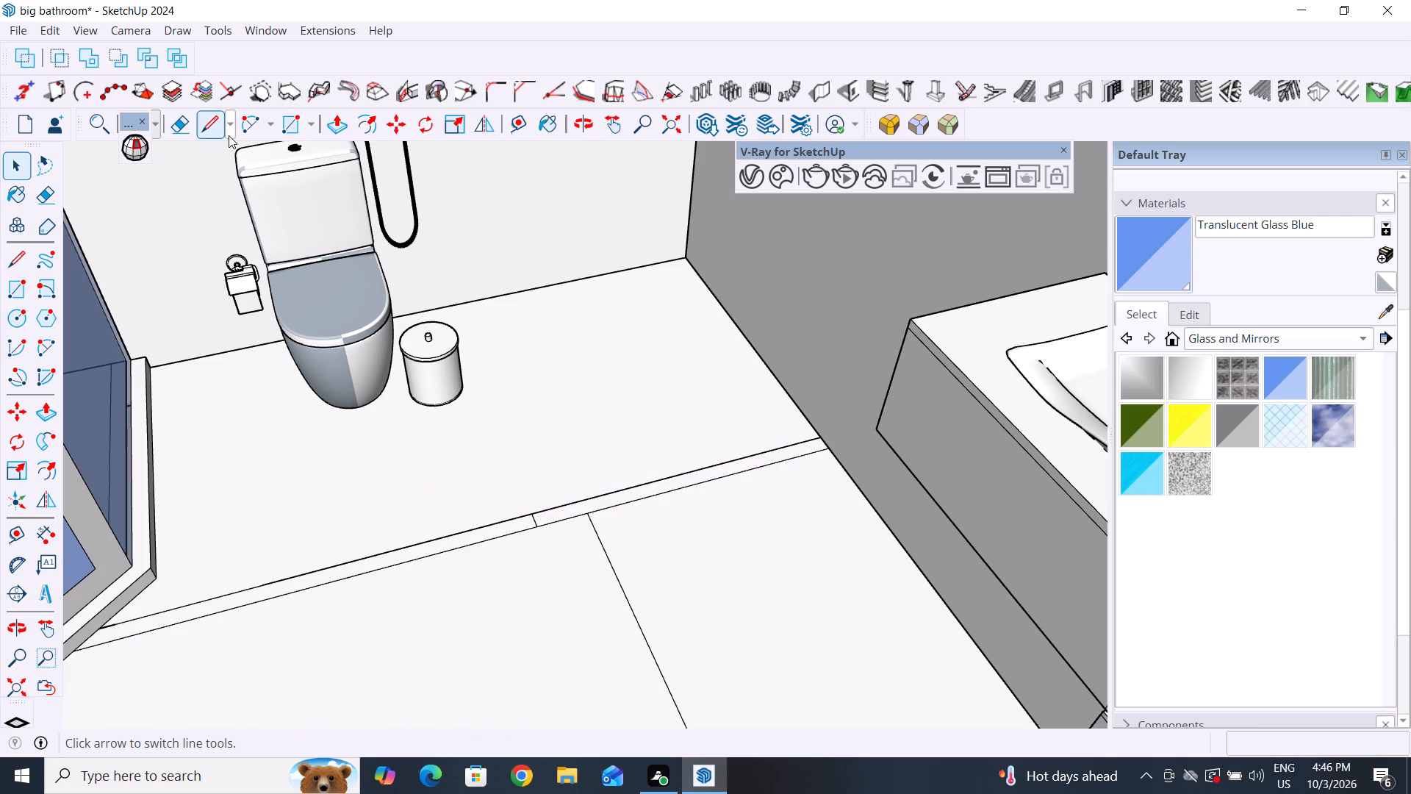
# Erase the edges outlining the old partition strip across the floor between the shower curb and the vanity wall.
pyautogui.click(188, 125)
pyautogui.moveTo(597, 453); pyautogui.dragTo(462, 623)
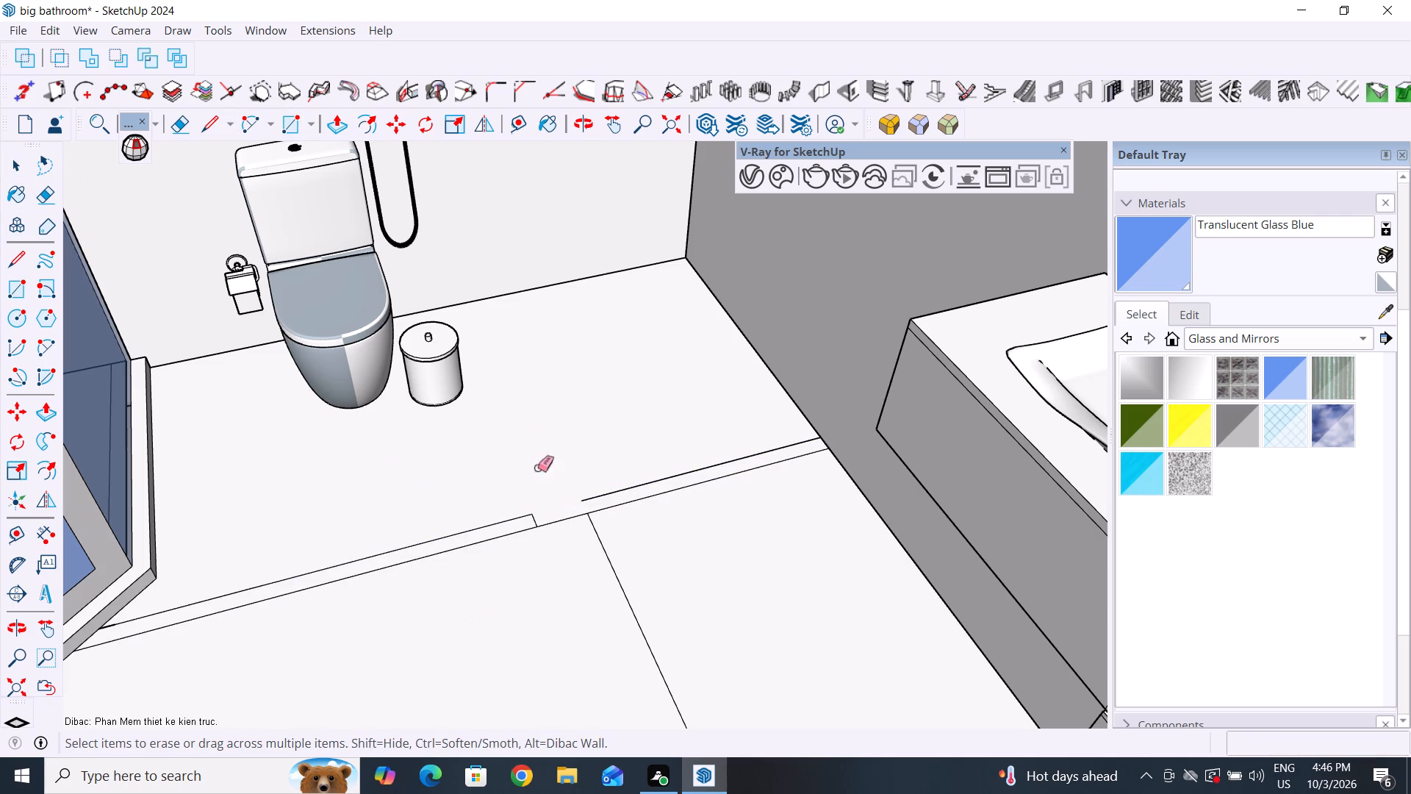
pyautogui.moveTo(551, 442); pyautogui.dragTo(415, 693)
pyautogui.moveTo(269, 545); pyautogui.dragTo(127, 684)
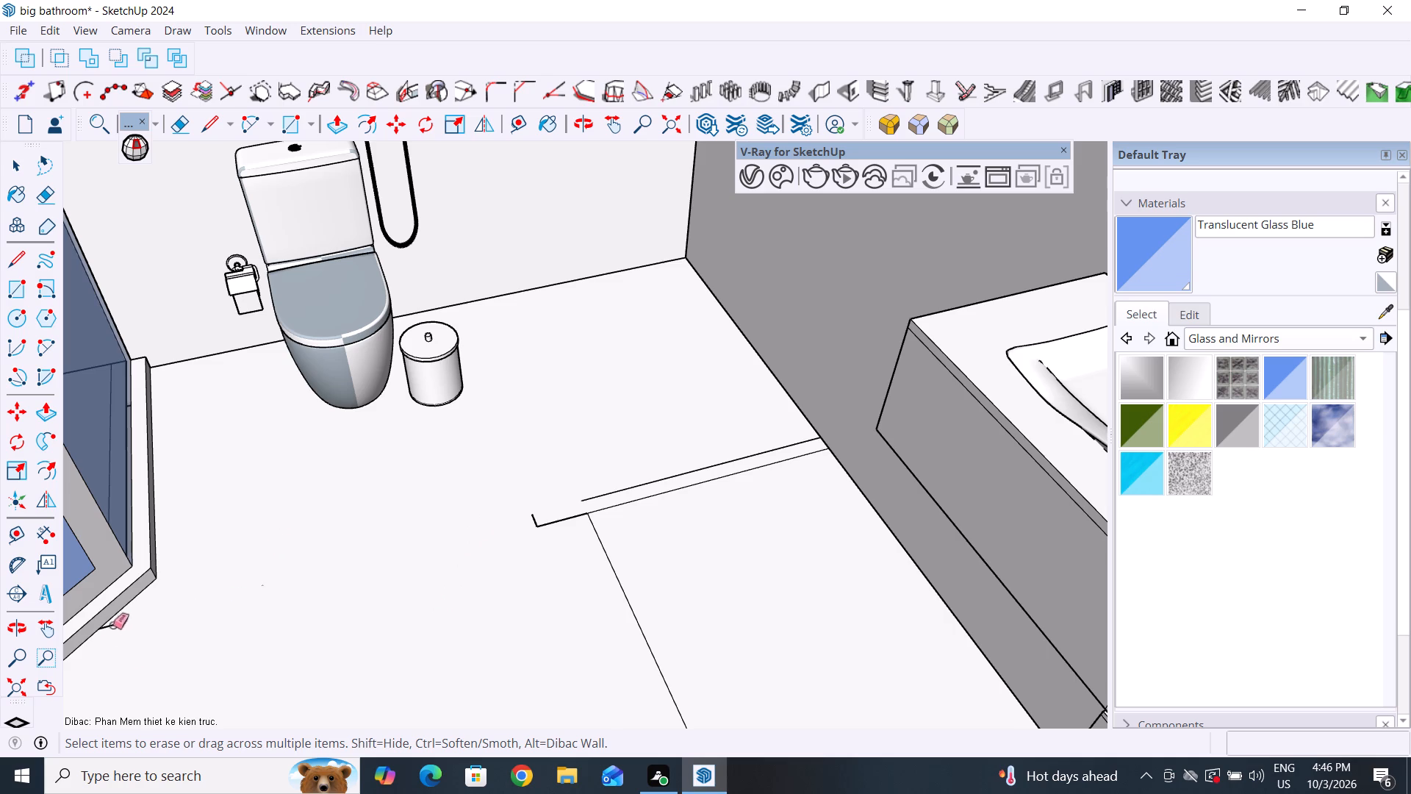
pyautogui.click(109, 626)
pyautogui.moveTo(552, 484); pyautogui.dragTo(566, 540)
pyautogui.moveTo(617, 479); pyautogui.dragTo(599, 506)
pyautogui.moveTo(564, 507); pyautogui.dragTo(500, 544)
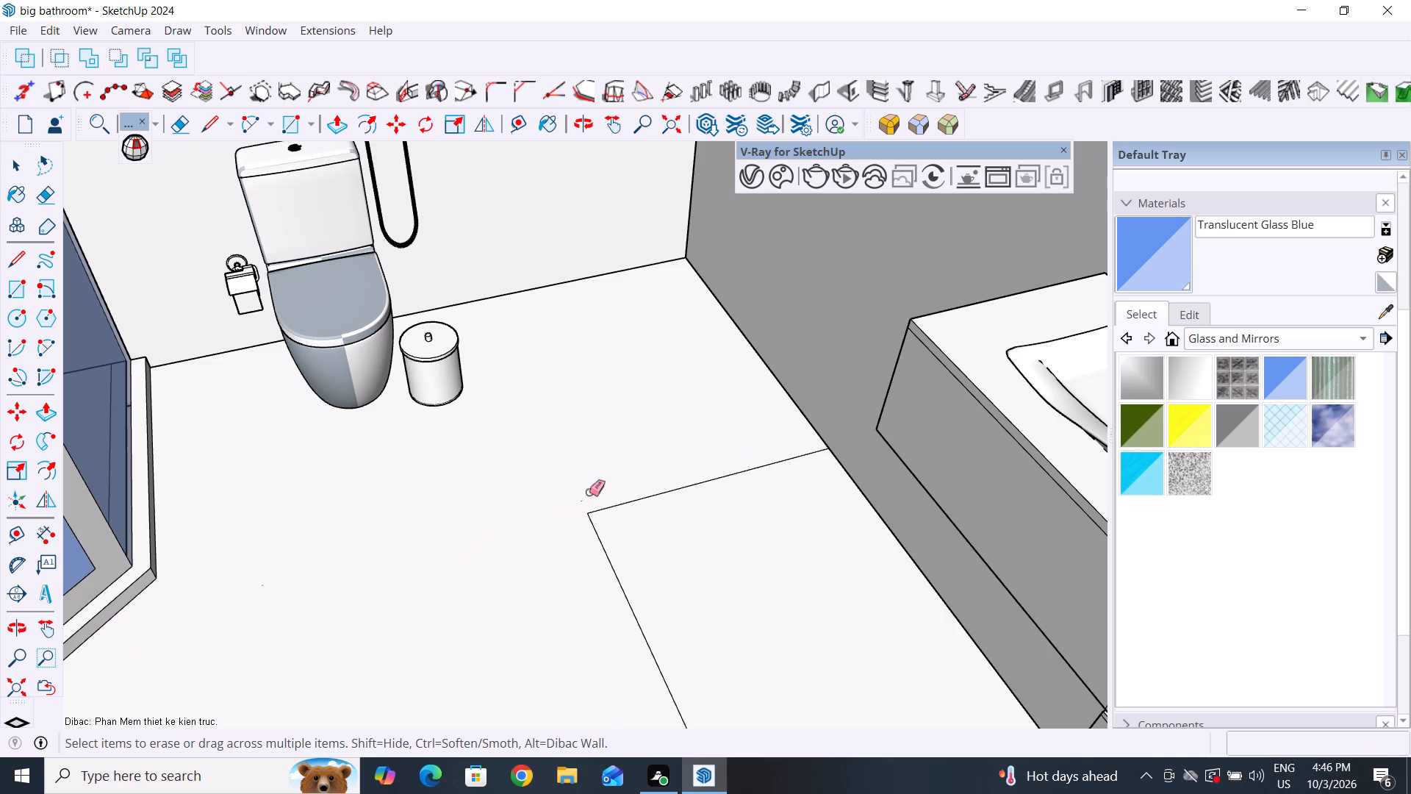
pyautogui.moveTo(582, 496); pyautogui.dragTo(561, 497)
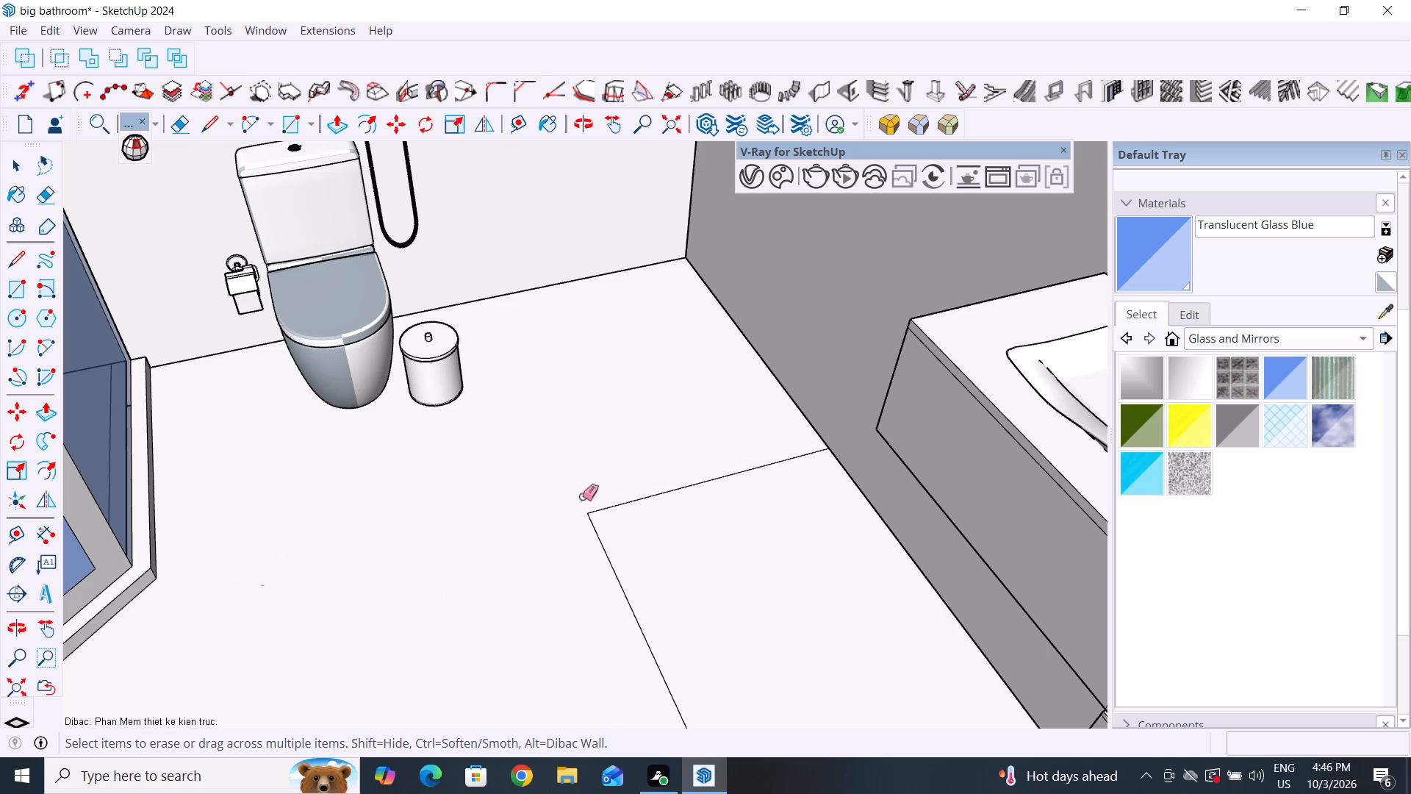
pyautogui.click(582, 496)
pyautogui.moveTo(442, 434); pyautogui.dragTo(439, 441)
# Explode the toilet set component to separate the paper holder, hose spray and waste bin.
pyautogui.scroll(-6, 453, 431)
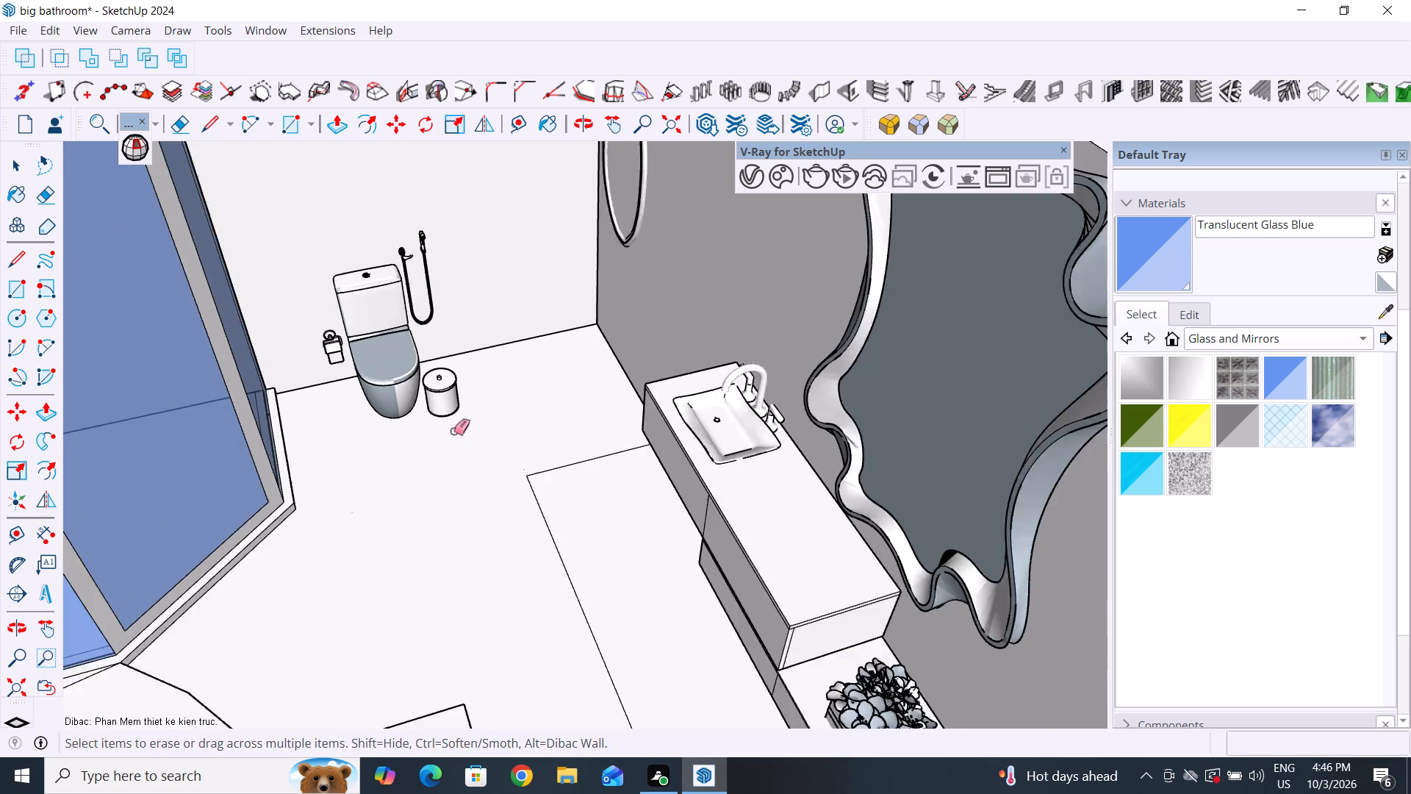
pyautogui.scroll(-7, 453, 431)
pyautogui.moveTo(424, 451); pyautogui.dragTo(343, 416, button='middle')
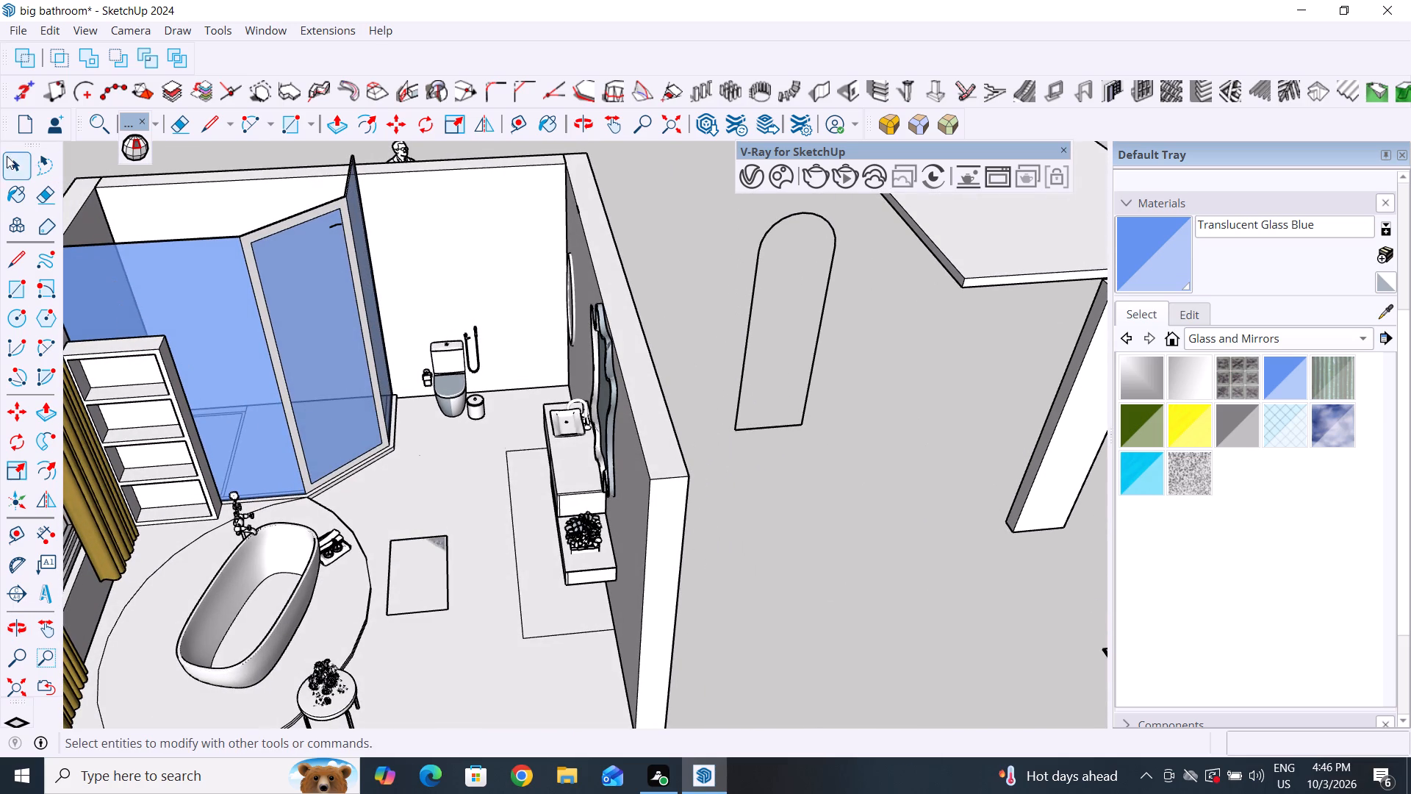
pyautogui.click(13, 169)
pyautogui.click(888, 448)
pyautogui.click(467, 419)
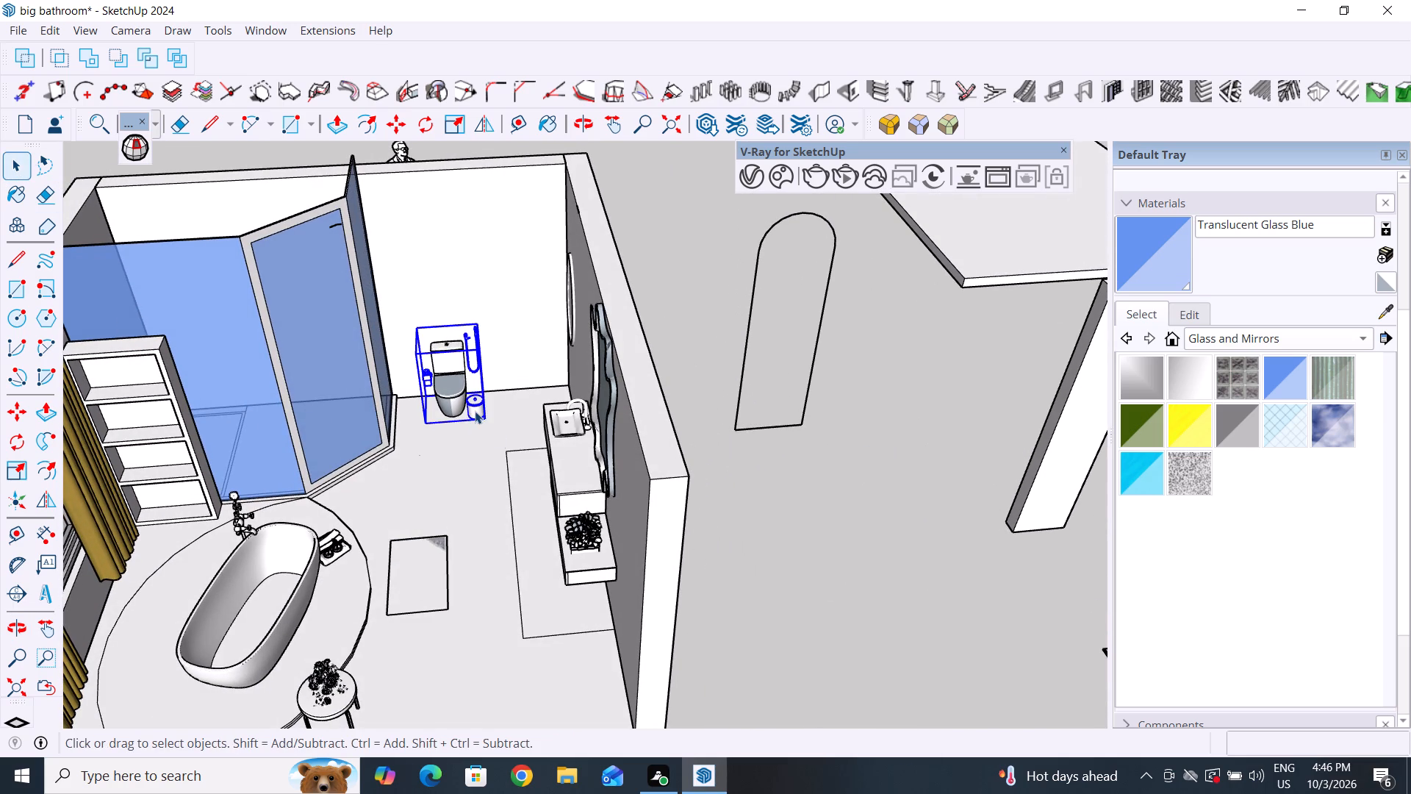
pyautogui.click(475, 411)
pyautogui.rightClick(475, 411)
pyautogui.click(523, 145)
pyautogui.click(800, 518)
pyautogui.scroll(11, 429, 410)
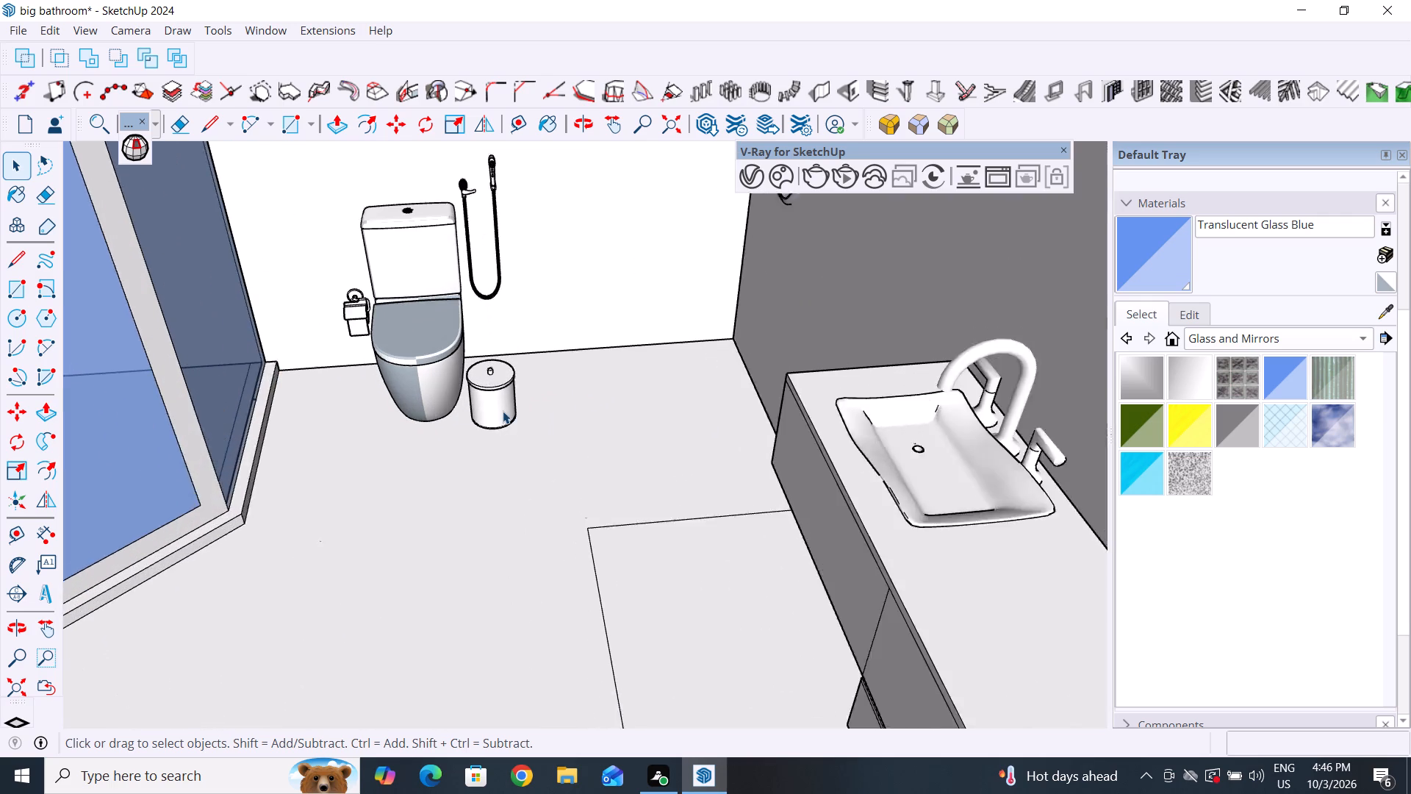
pyautogui.click(503, 411)
pyautogui.rightClick(503, 411)
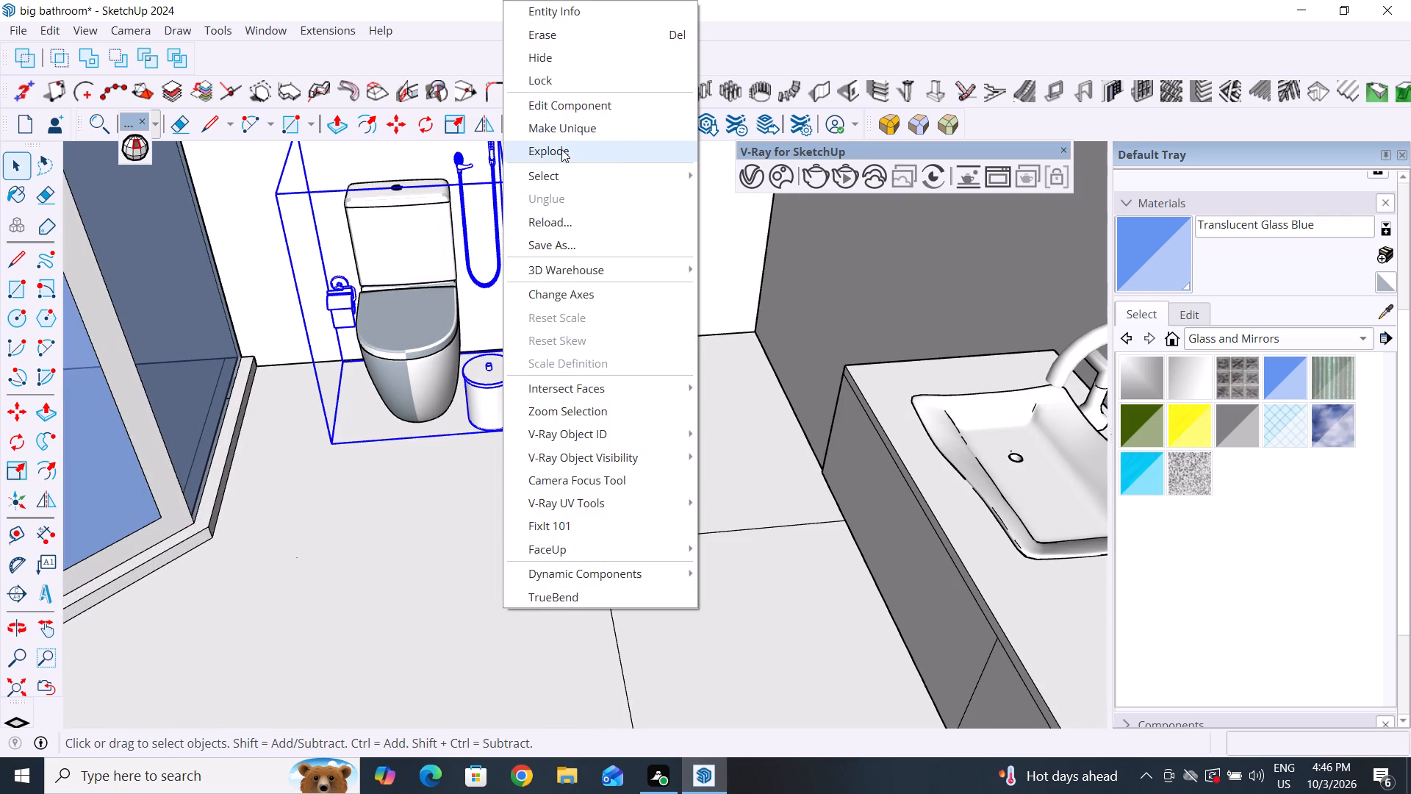
pyautogui.click(561, 149)
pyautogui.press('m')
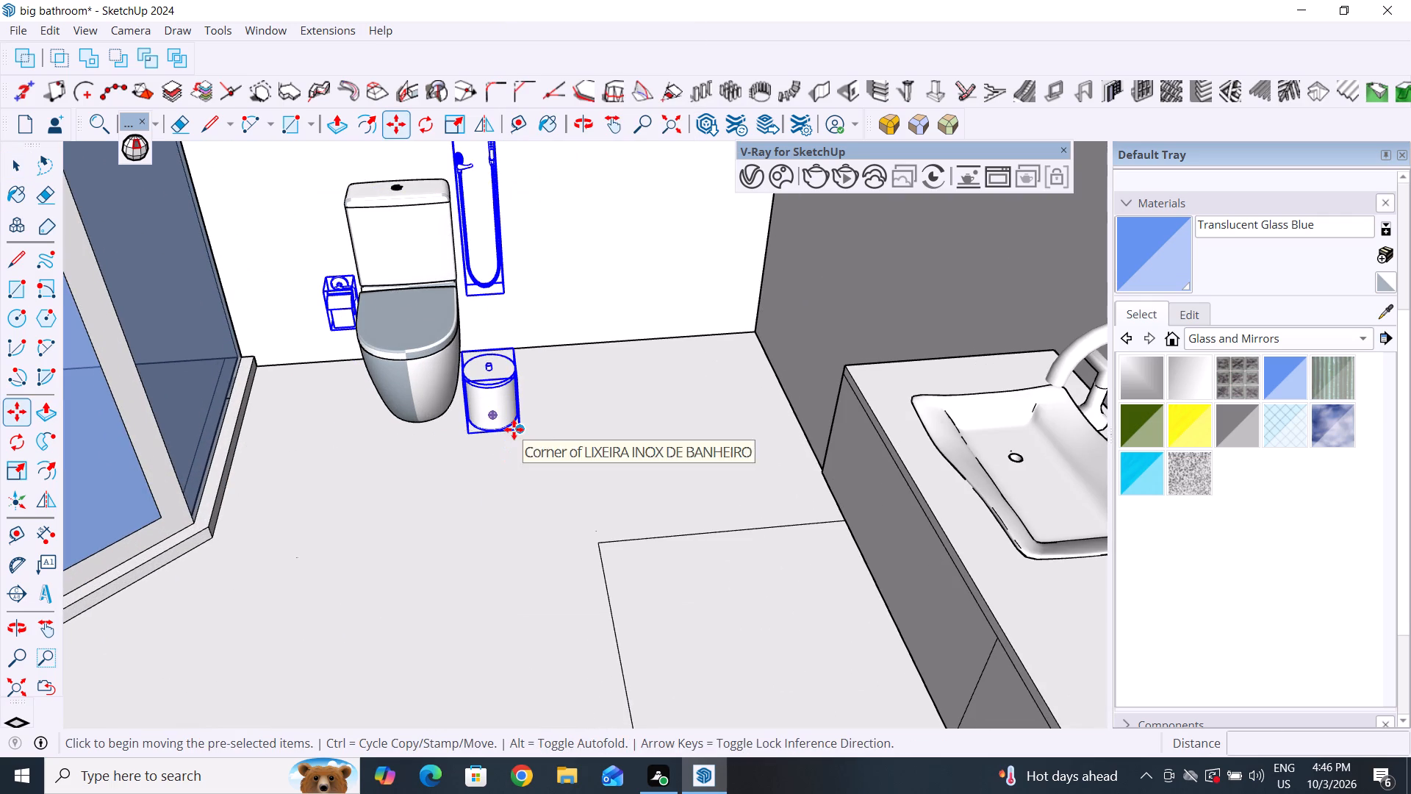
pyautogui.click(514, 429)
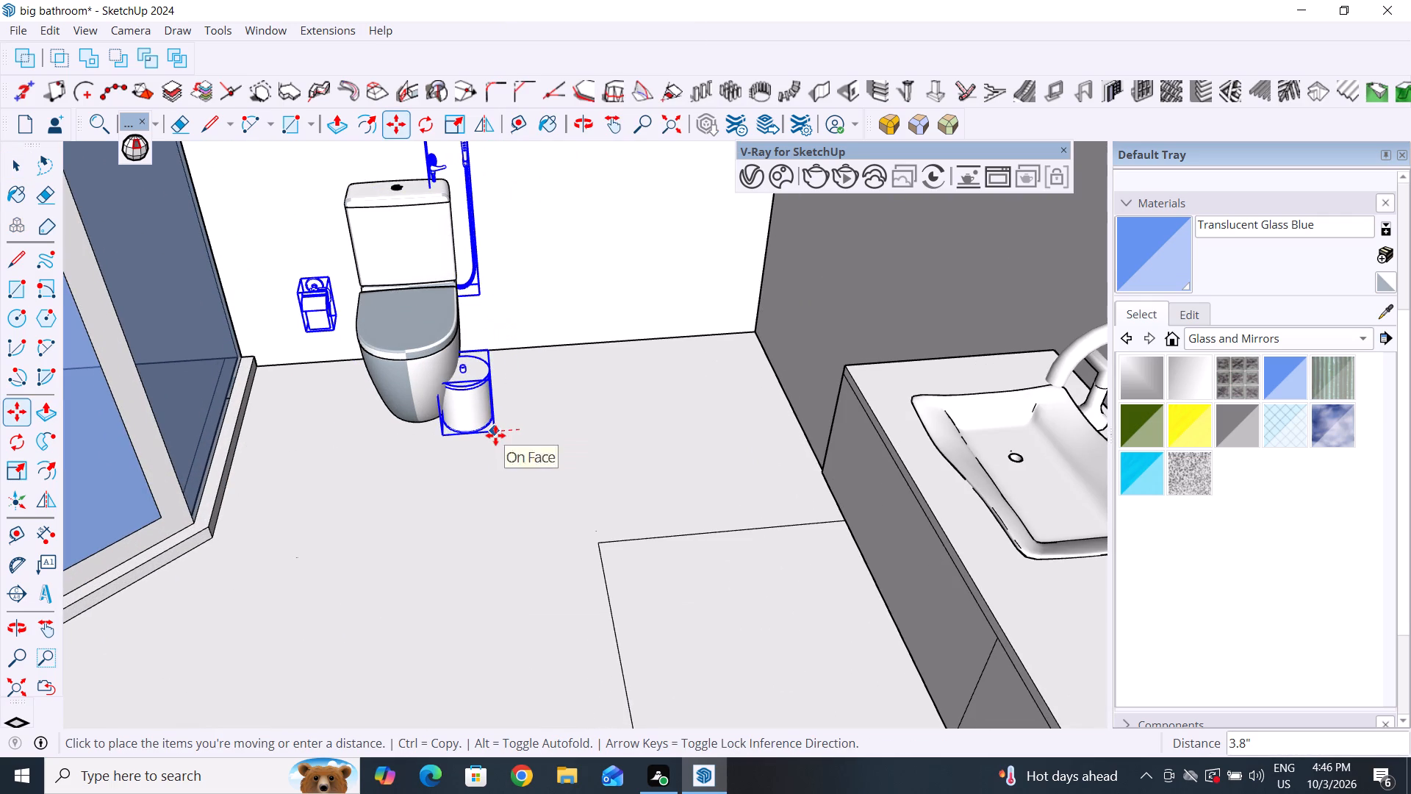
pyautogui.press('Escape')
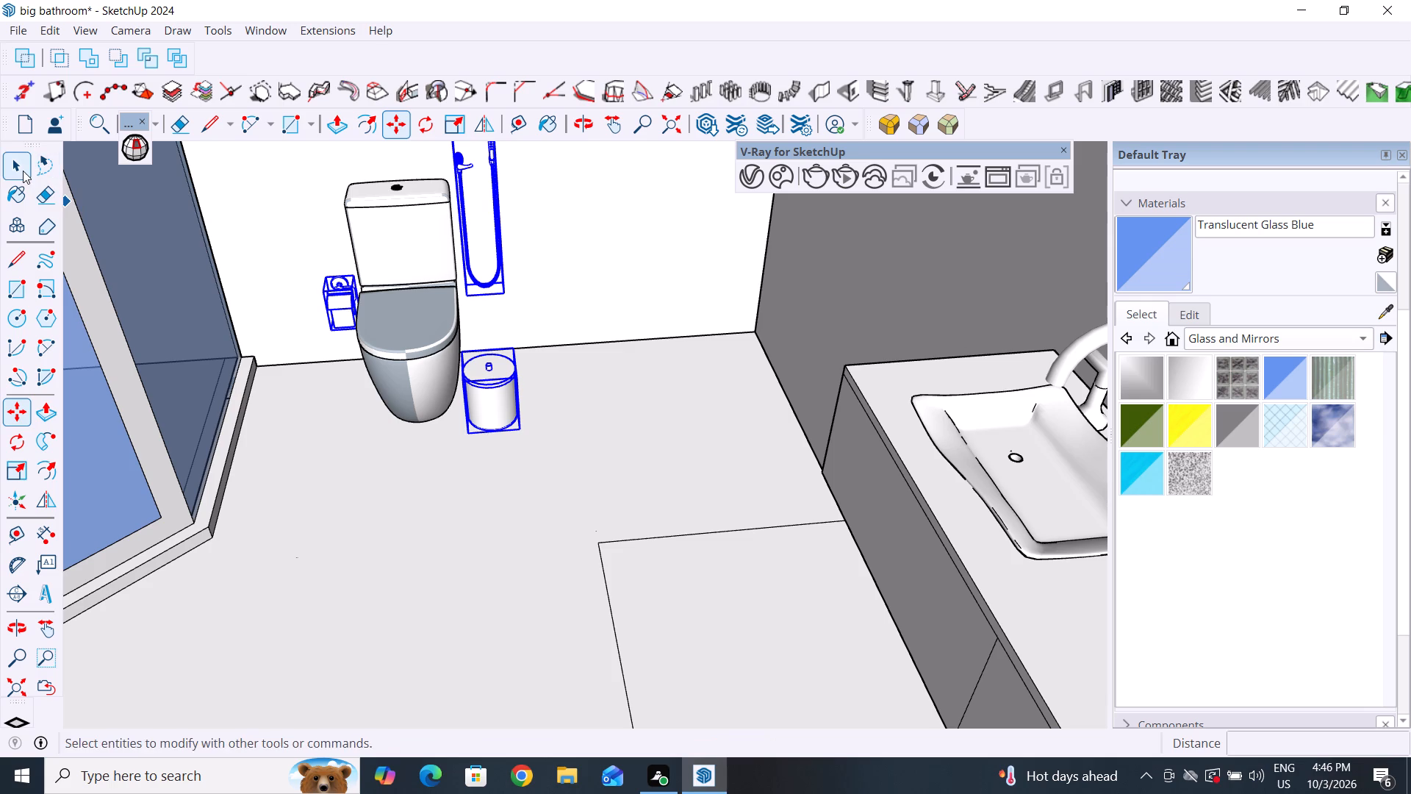
# Explode the selected paper holder, hose spray and waste bin once more, and clear the selection.
pyautogui.click(23, 171)
pyautogui.rightClick(482, 400)
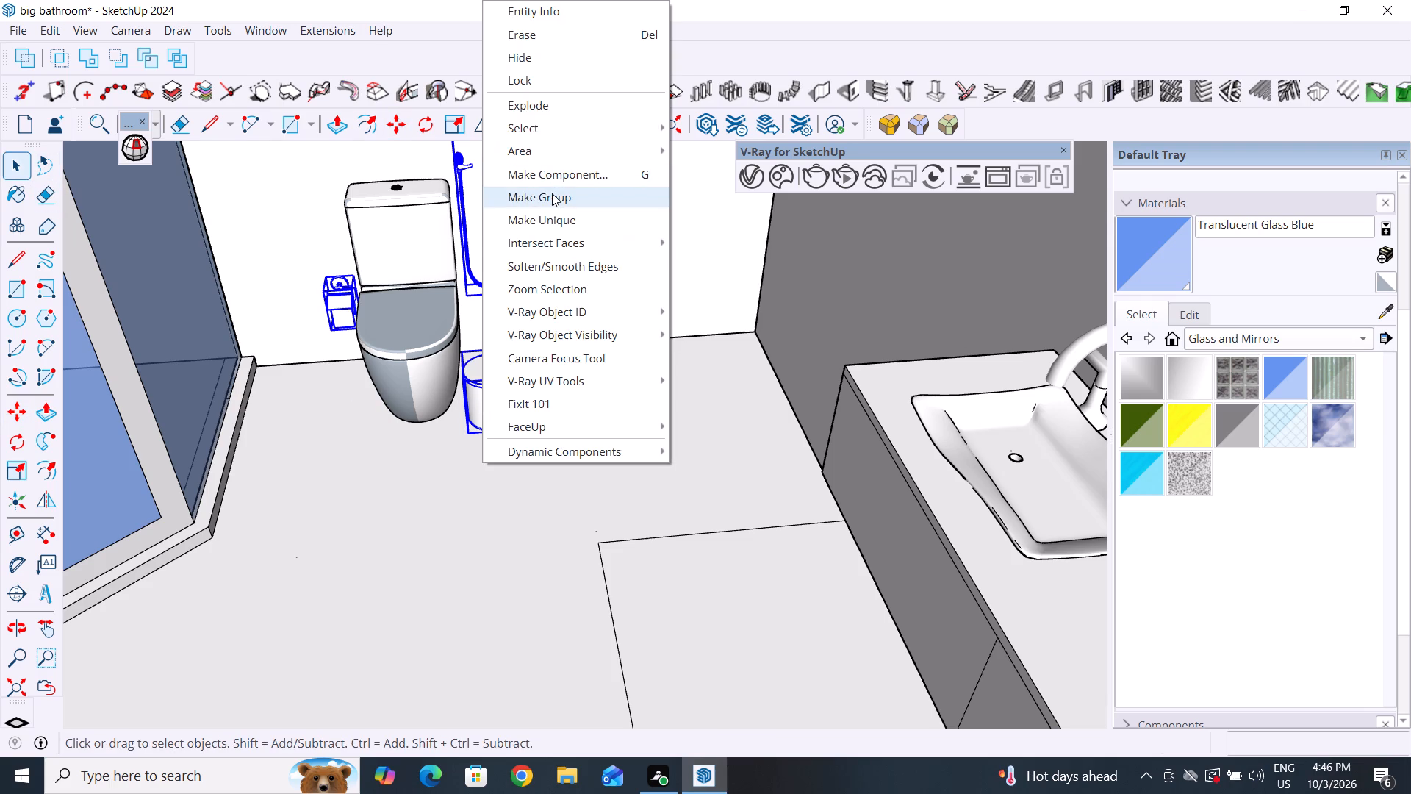
pyautogui.click(542, 107)
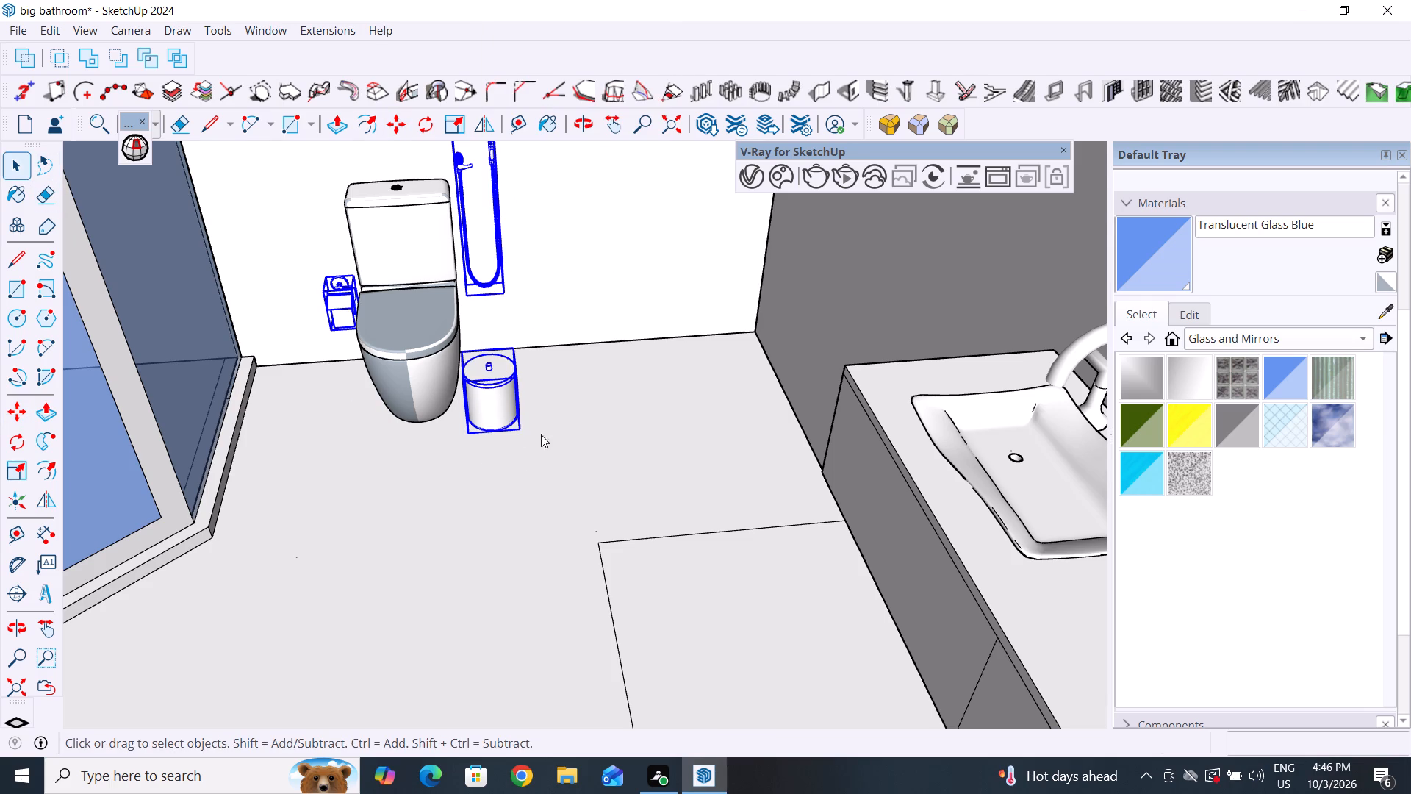
pyautogui.scroll(-9, 522, 515)
pyautogui.scroll(-3, 466, 392)
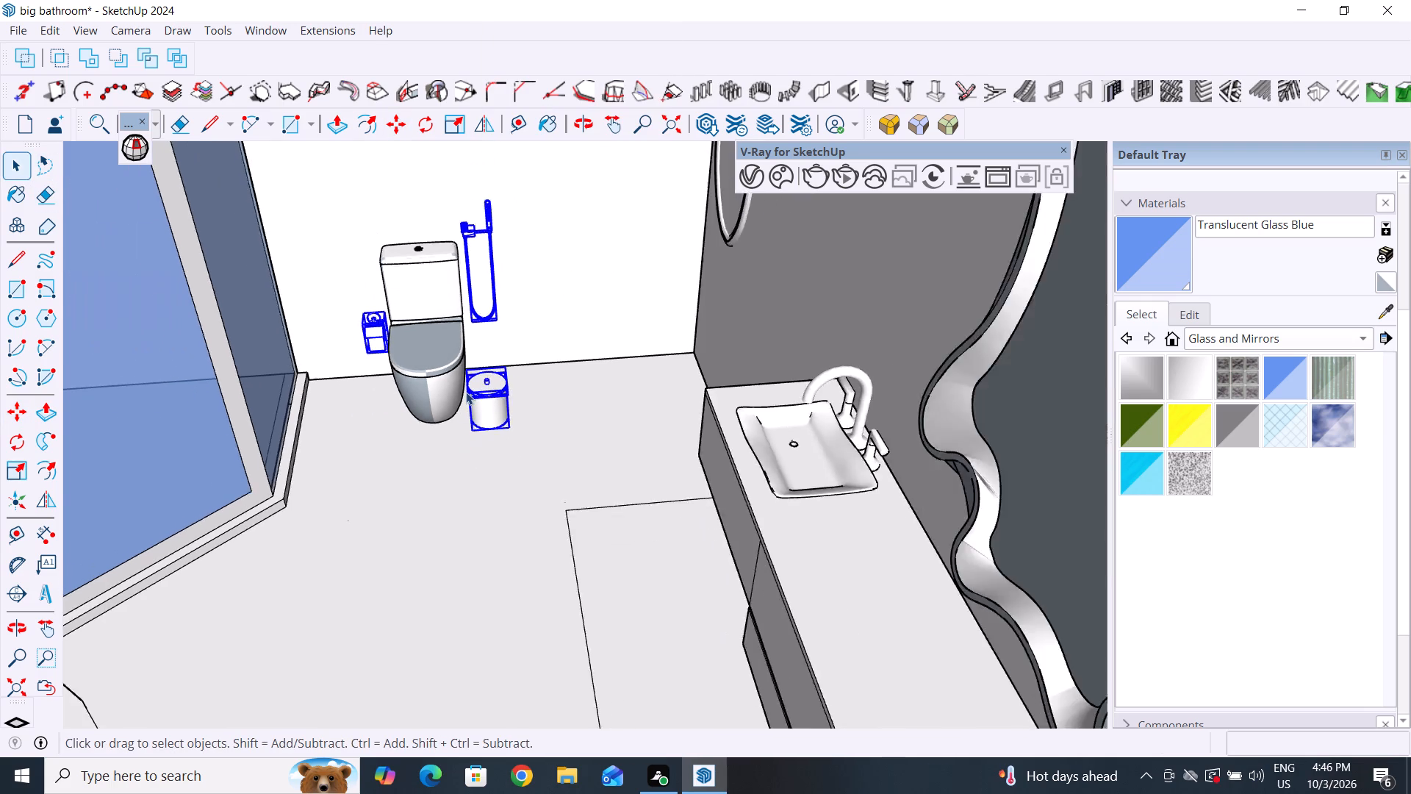
pyautogui.scroll(-7, 466, 392)
pyautogui.click(818, 469)
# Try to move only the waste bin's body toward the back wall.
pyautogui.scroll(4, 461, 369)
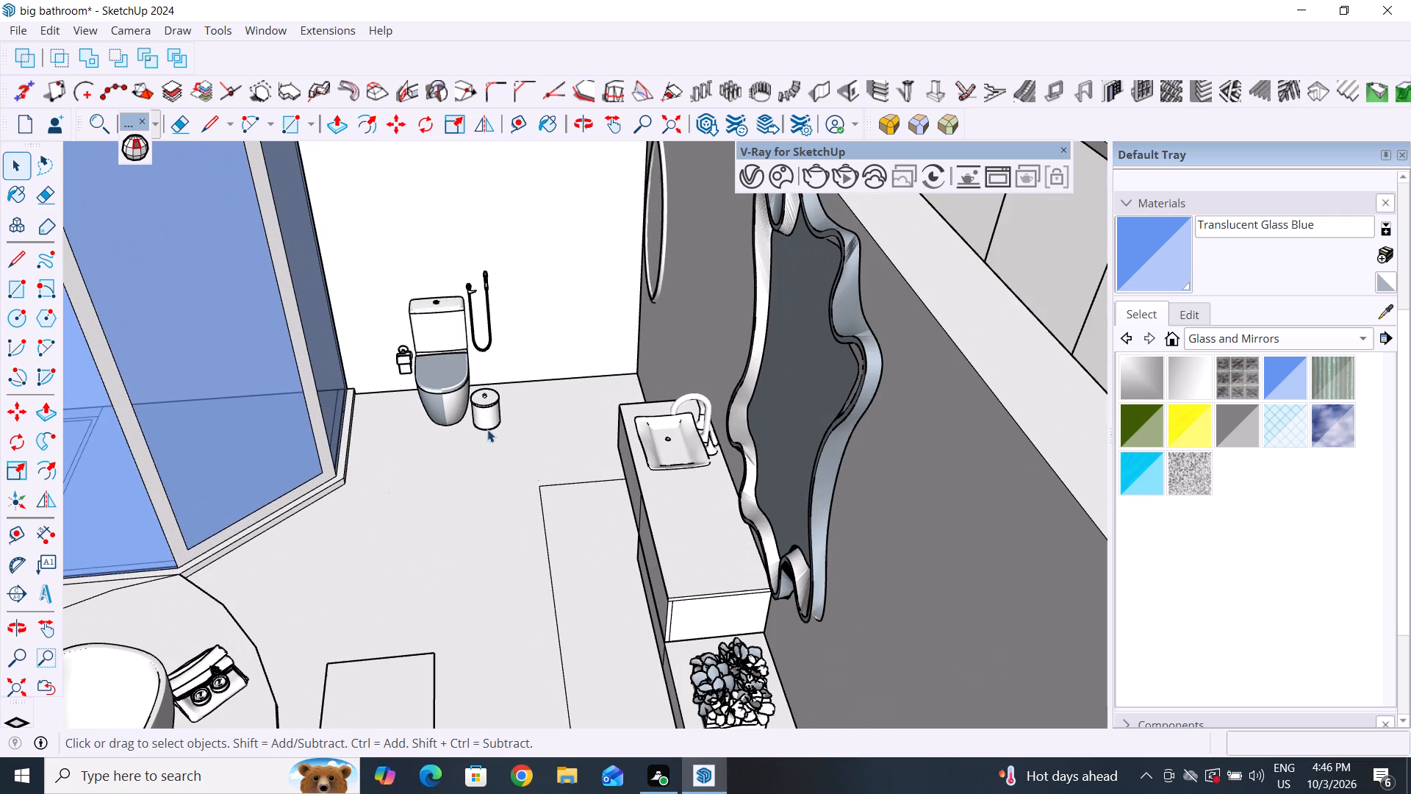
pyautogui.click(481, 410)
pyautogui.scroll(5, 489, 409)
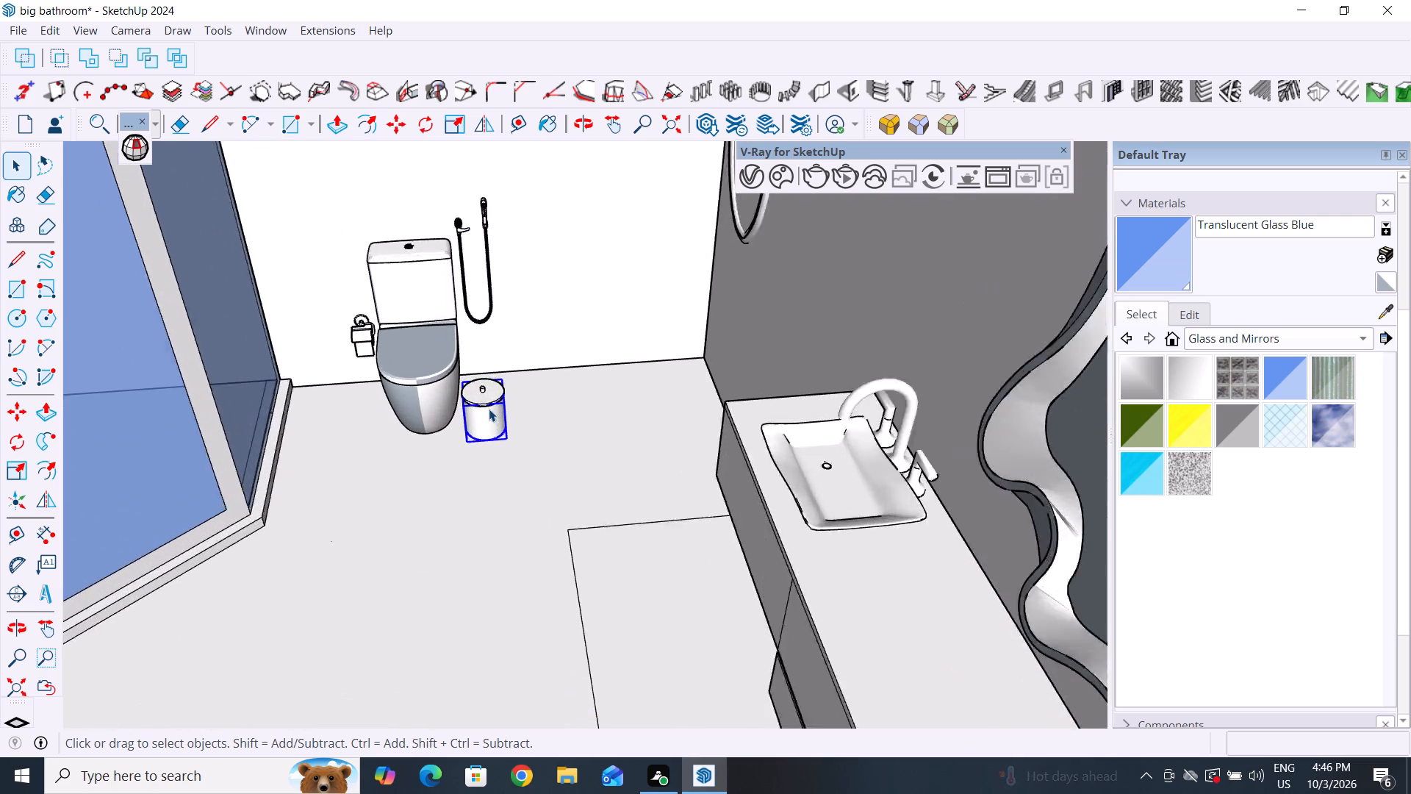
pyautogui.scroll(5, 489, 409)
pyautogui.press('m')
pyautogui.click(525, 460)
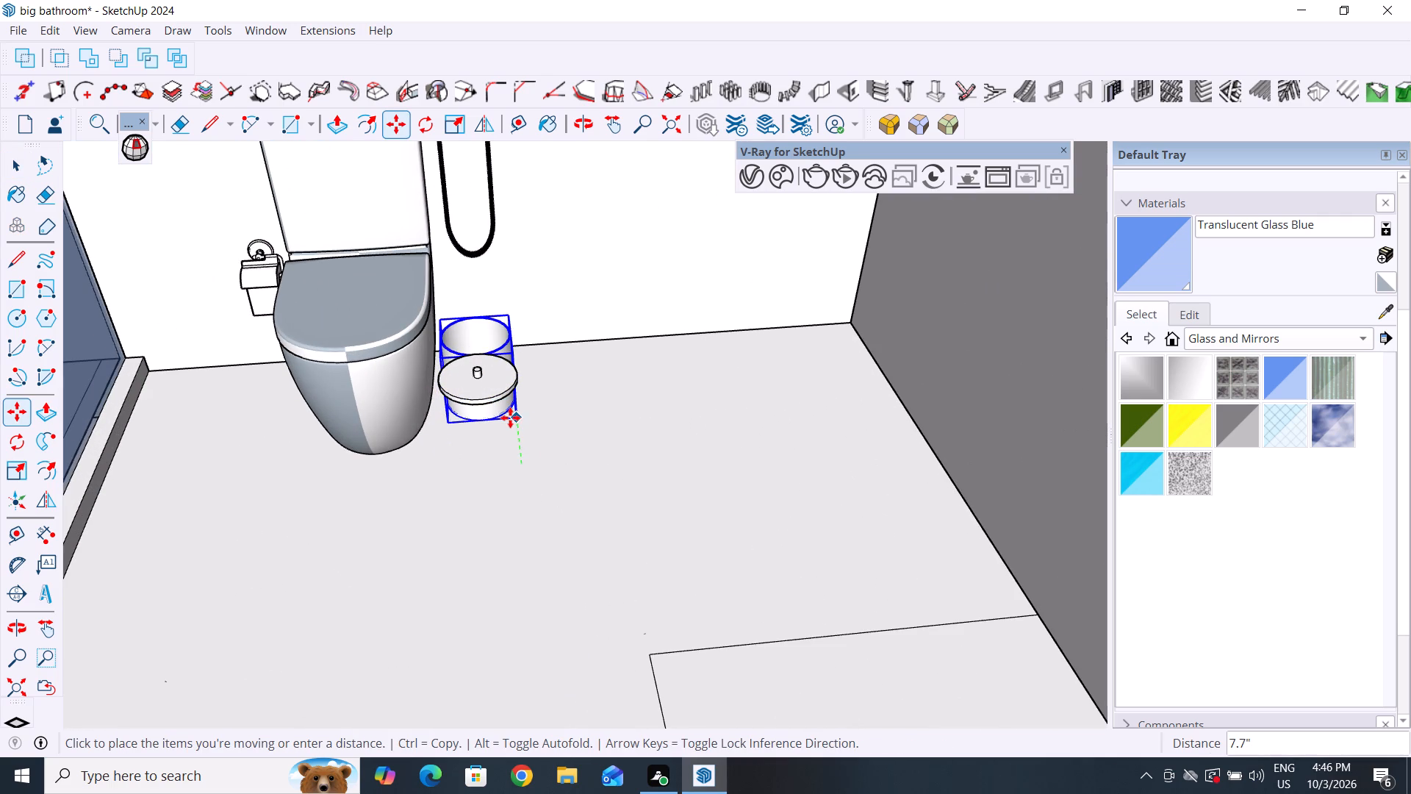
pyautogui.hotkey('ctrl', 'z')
# Move the waste bin's body and lid together about 10.1" toward the back wall, away from the toilet.
pyautogui.click(23, 165)
pyautogui.scroll(3, 356, 398)
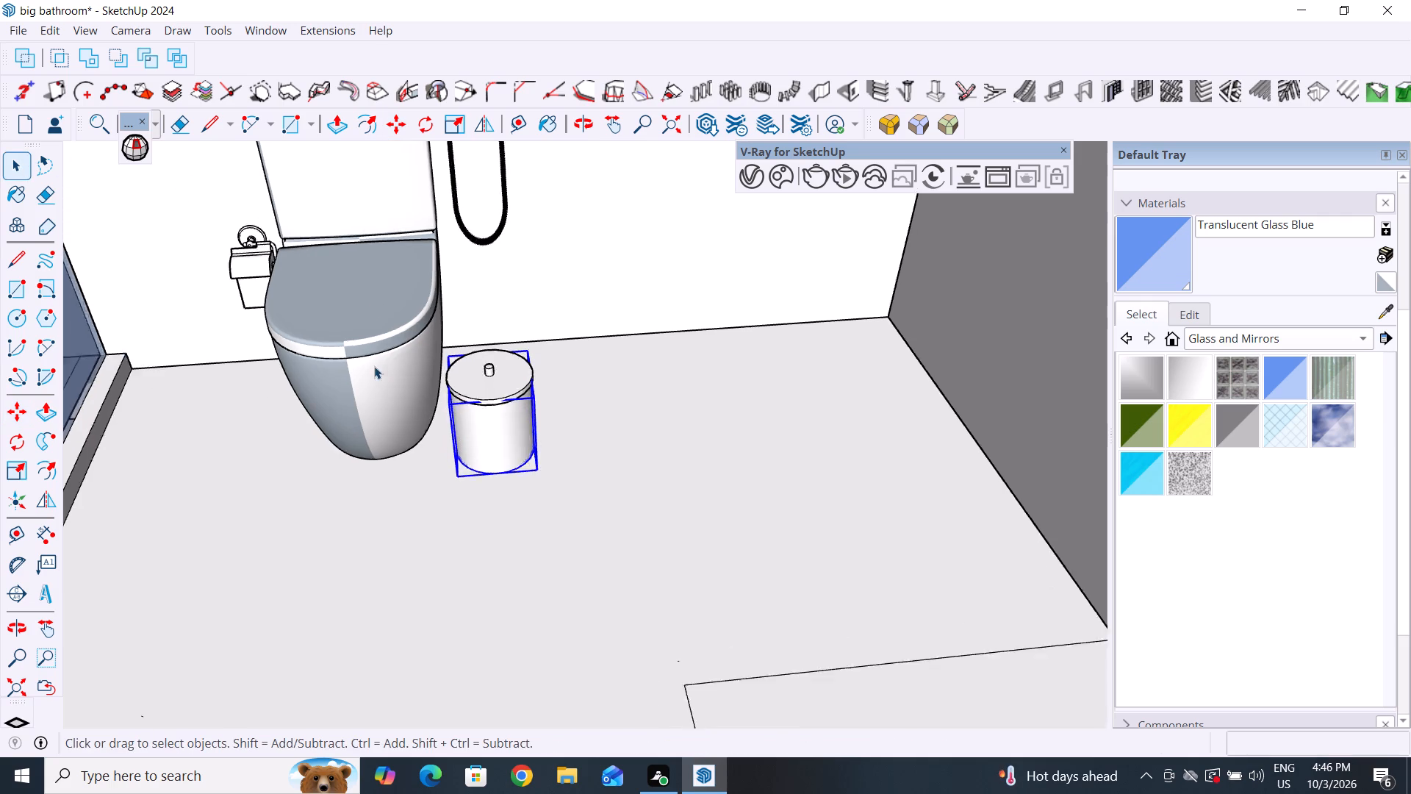
pyautogui.scroll(2, 374, 366)
pyautogui.moveTo(474, 435); pyautogui.dragTo(519, 310, button='middle')
pyautogui.click(780, 434)
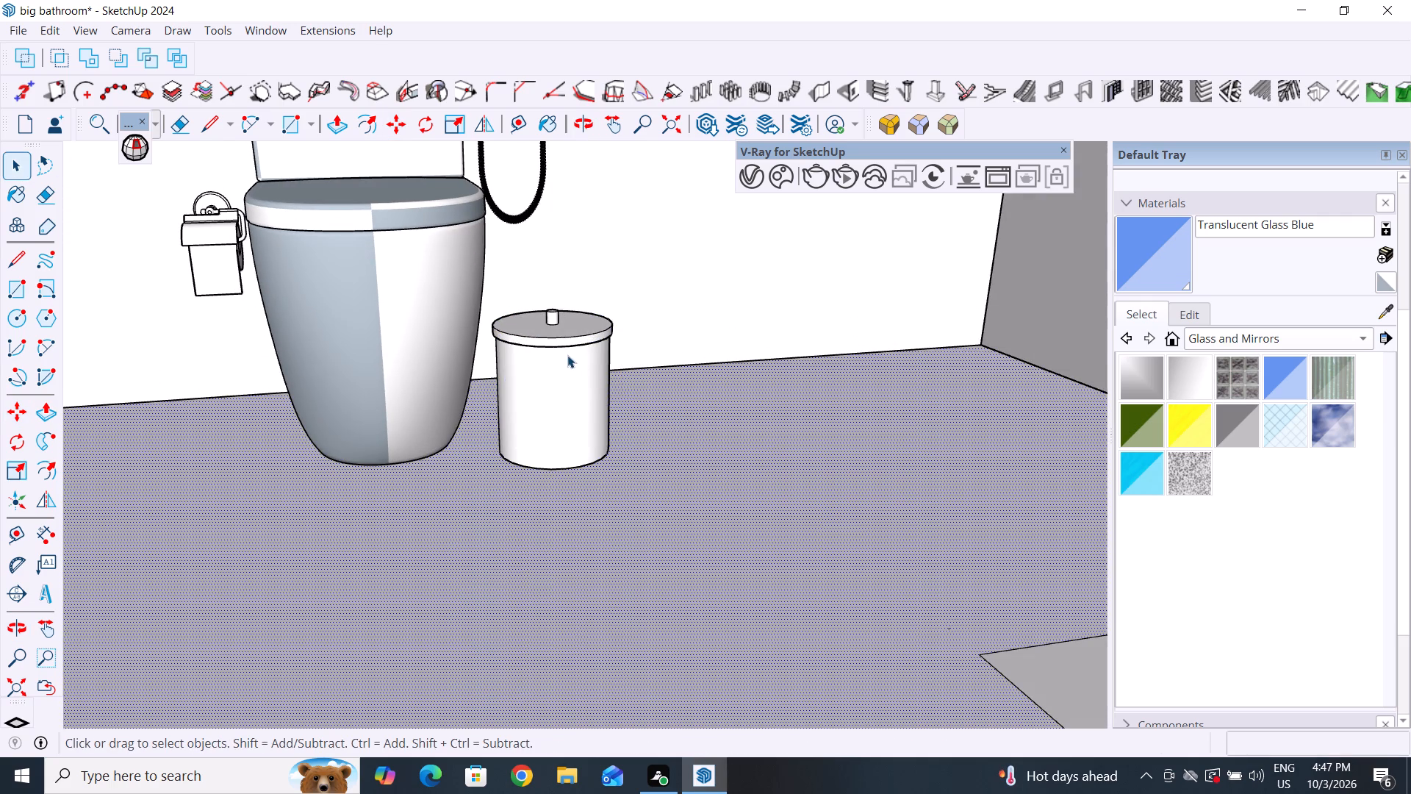
pyautogui.click(567, 355)
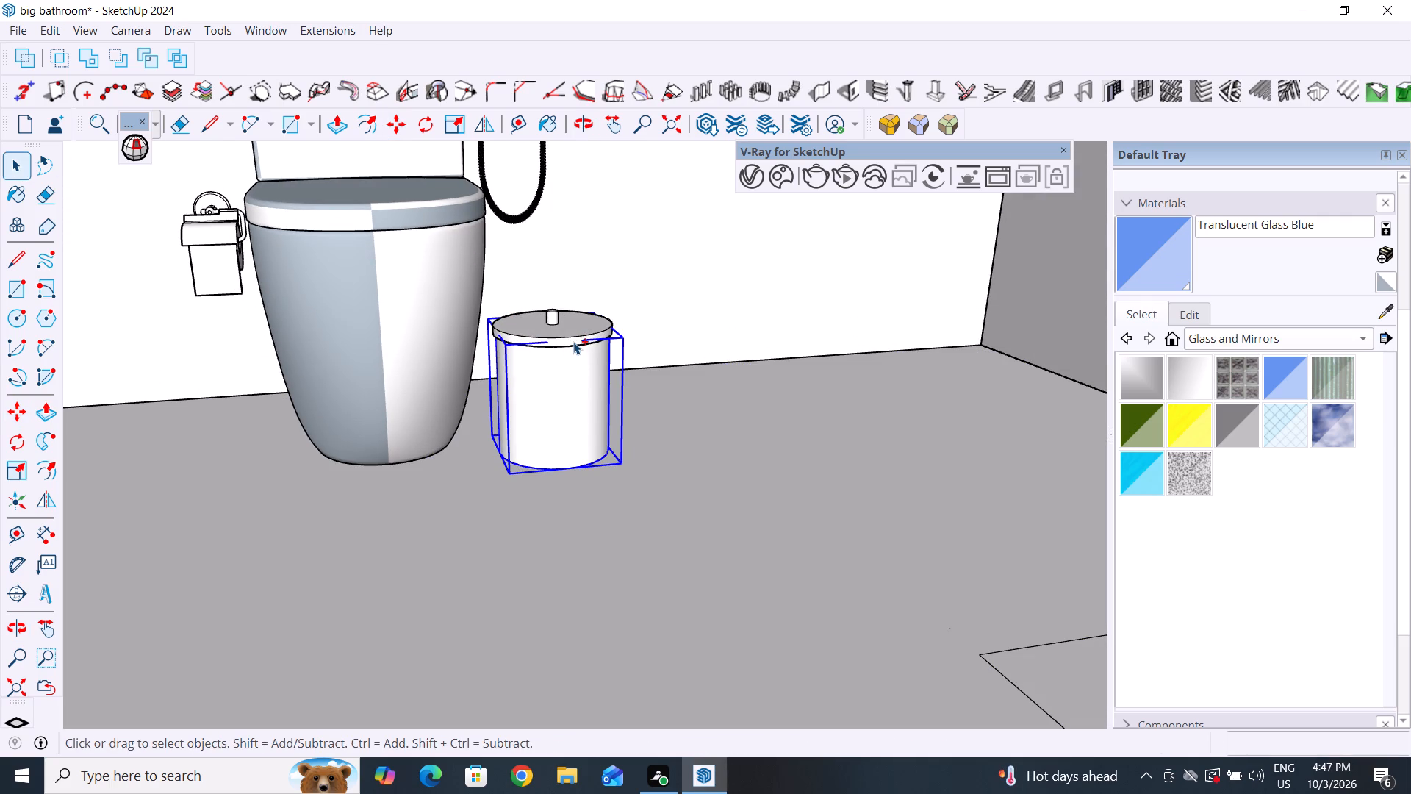
pyautogui.keyDown('ctrl'); pyautogui.click(573, 342); pyautogui.keyUp('ctrl')
pyautogui.press('m')
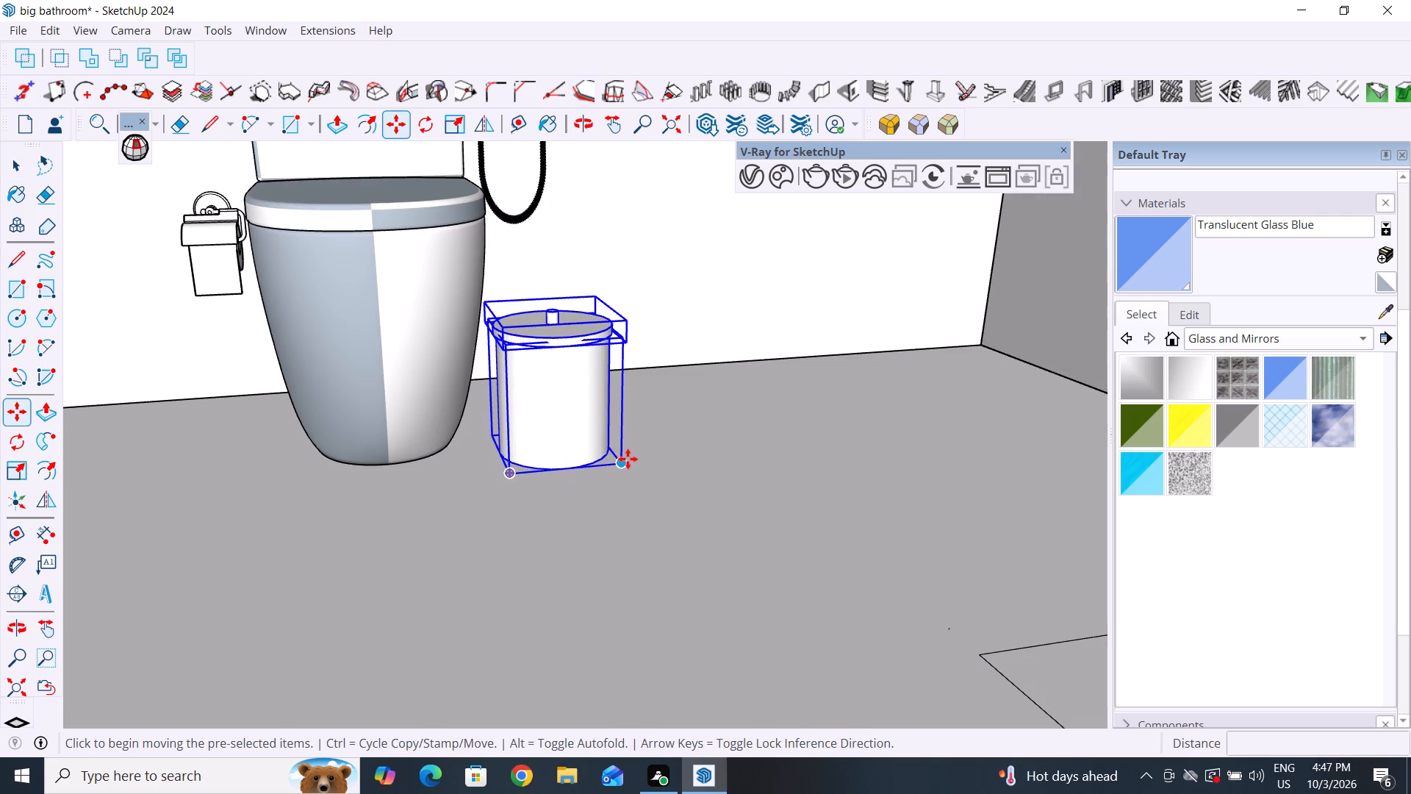
pyautogui.click(628, 459)
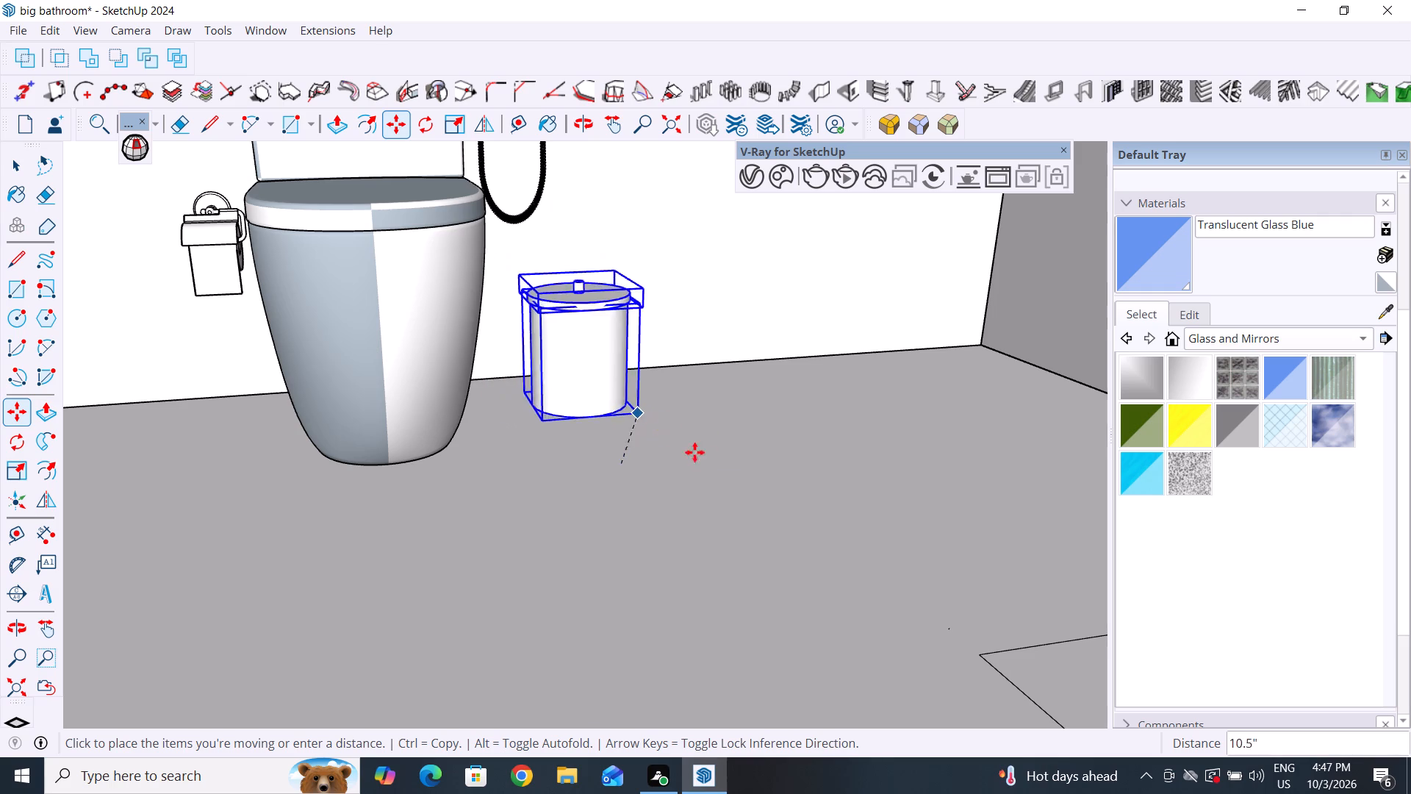
pyautogui.moveTo(694, 482); pyautogui.dragTo(468, 590, button='middle')
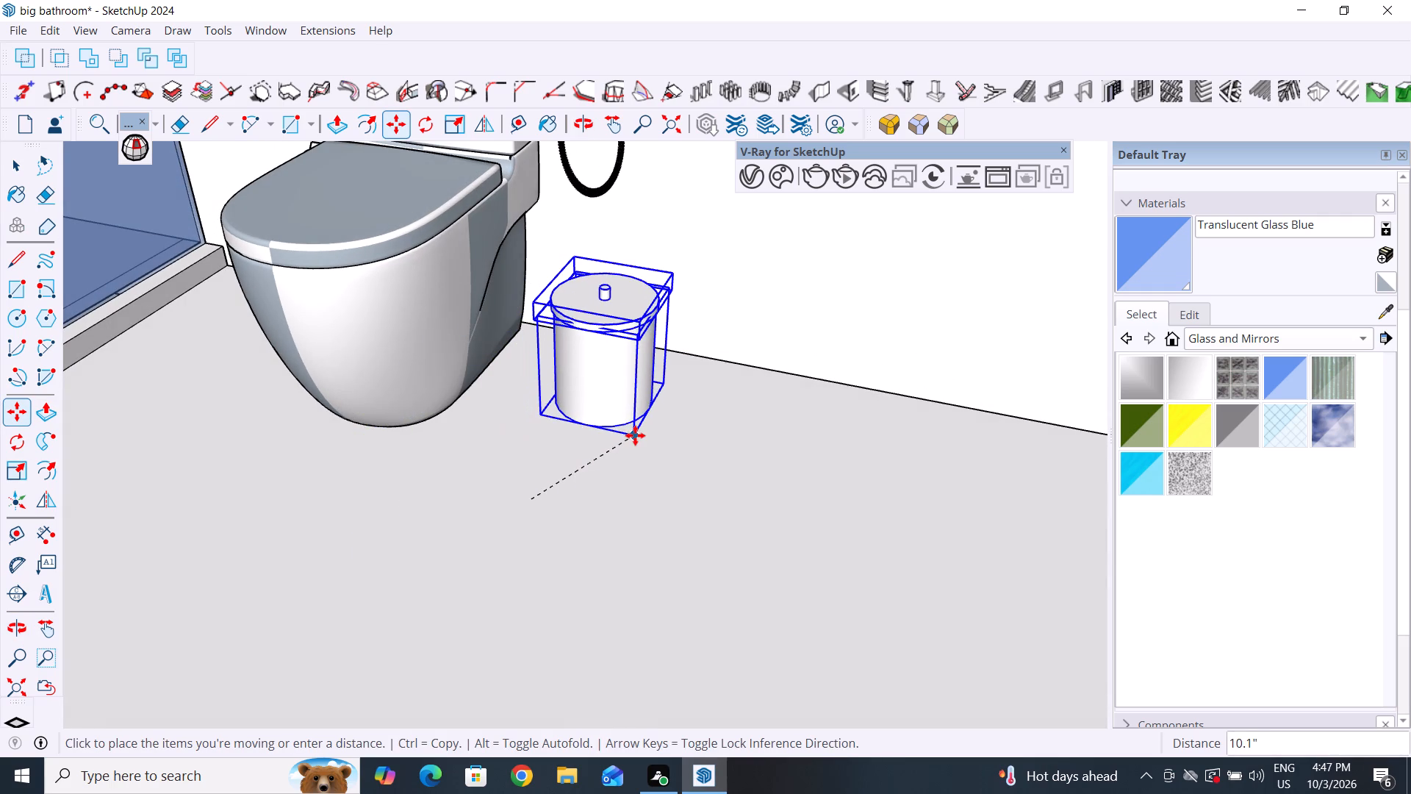
pyautogui.click(635, 435)
# Move the wall with the arched doorway about 272.5" into the bathroom, placing its base corner beside the vanity, in front of the toilet.
pyautogui.scroll(-17, 631, 554)
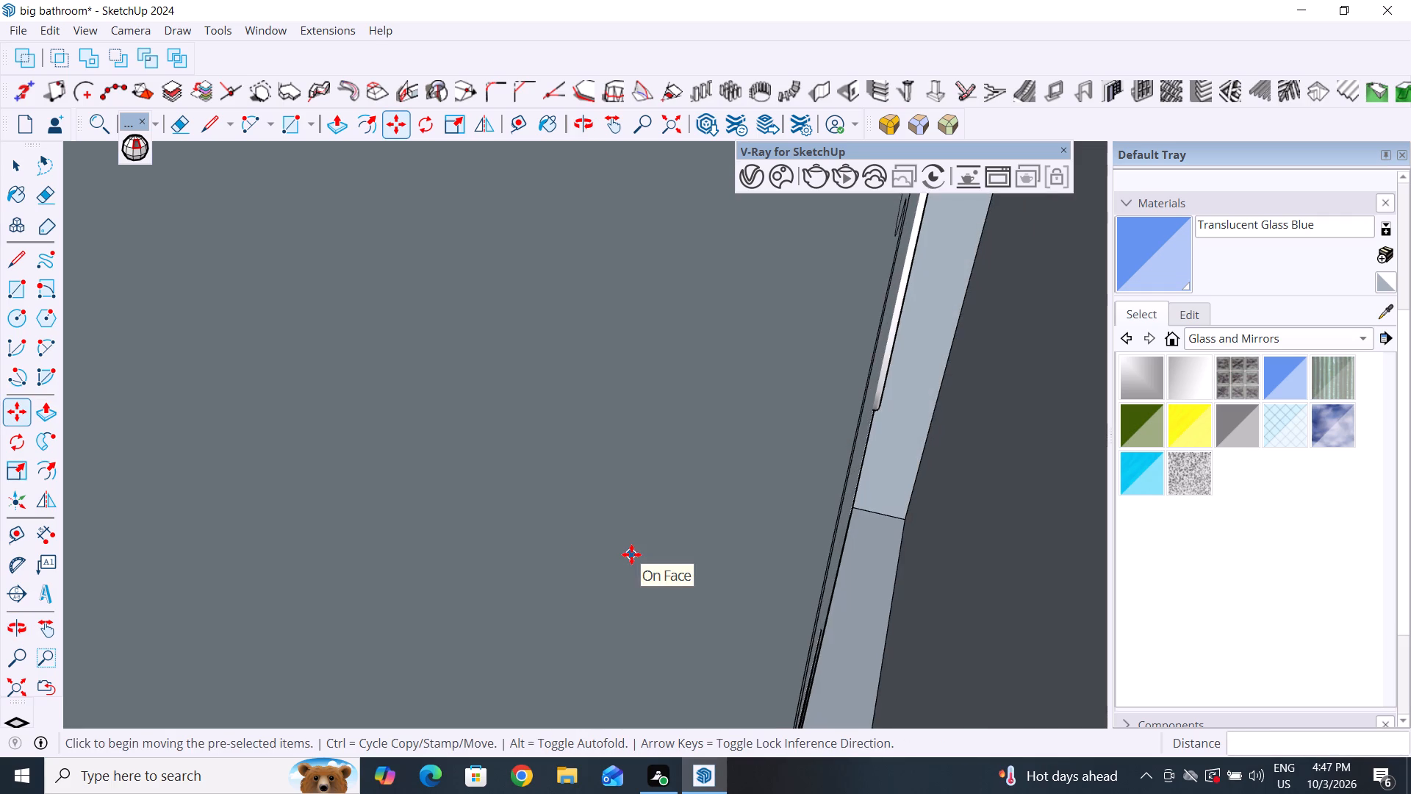
pyautogui.scroll(-6, 631, 554)
pyautogui.click(16, 169)
pyautogui.scroll(-20, 553, 463)
pyautogui.scroll(-16, 553, 463)
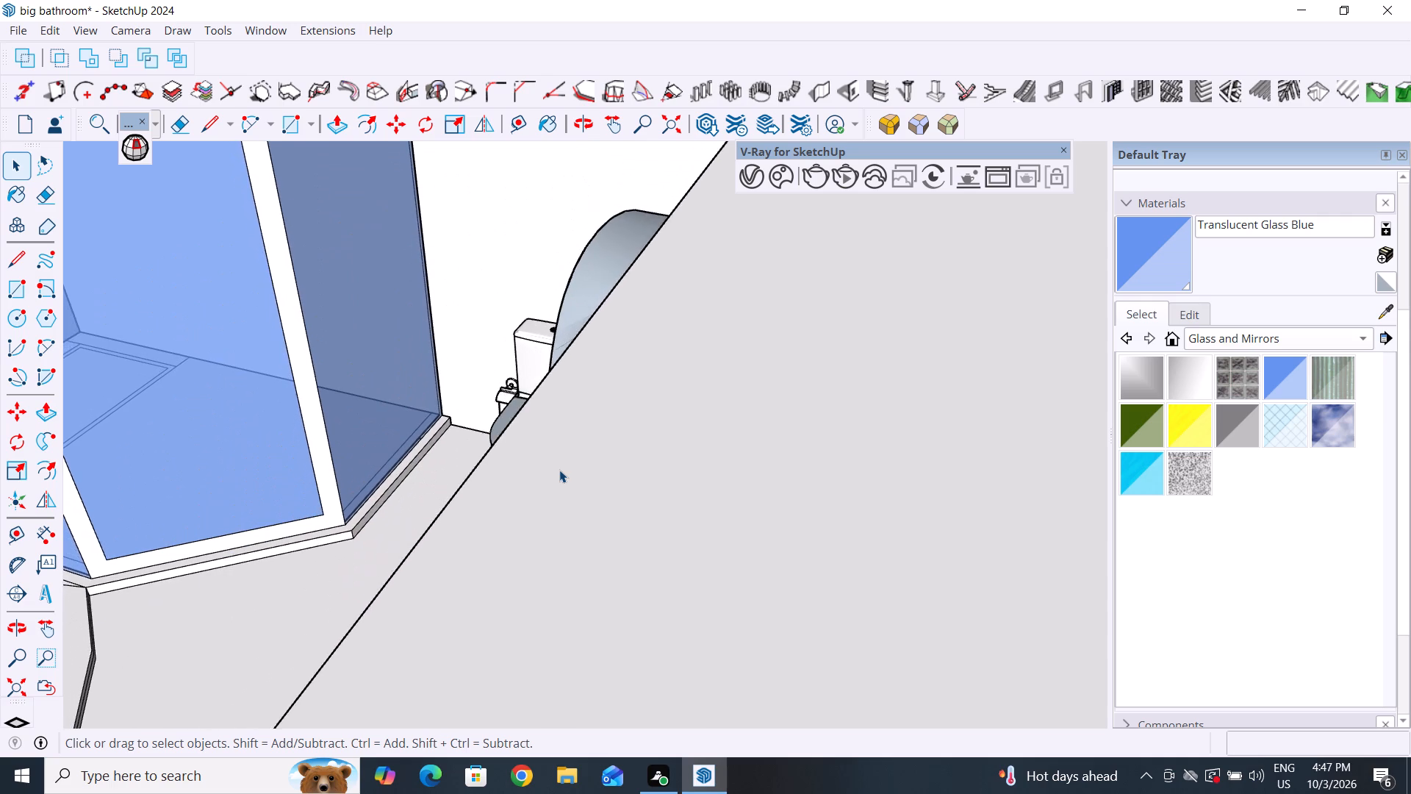
pyautogui.scroll(-9, 559, 470)
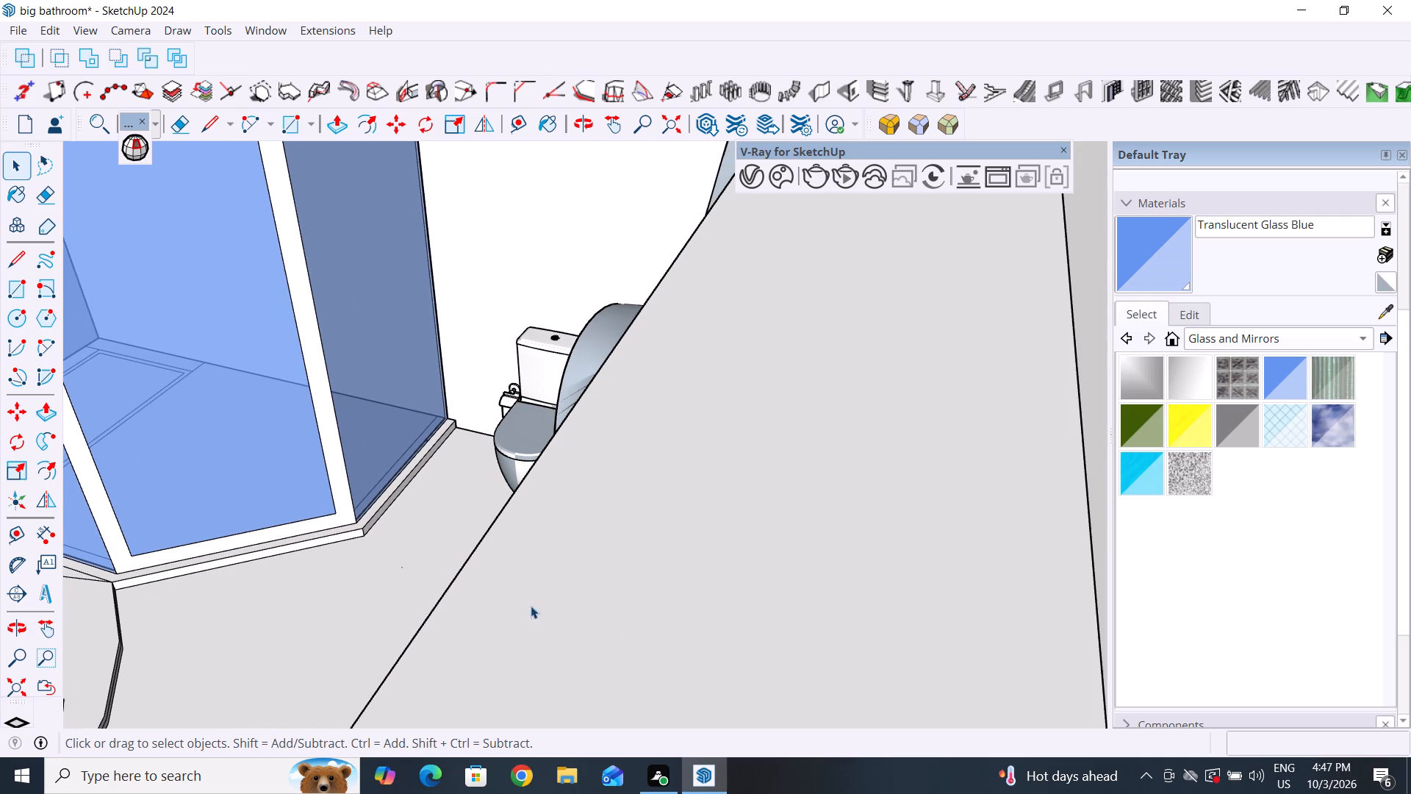
pyautogui.scroll(-4, 573, 518)
pyautogui.moveTo(478, 509); pyautogui.dragTo(713, 488, button='middle')
pyautogui.scroll(2, 606, 504)
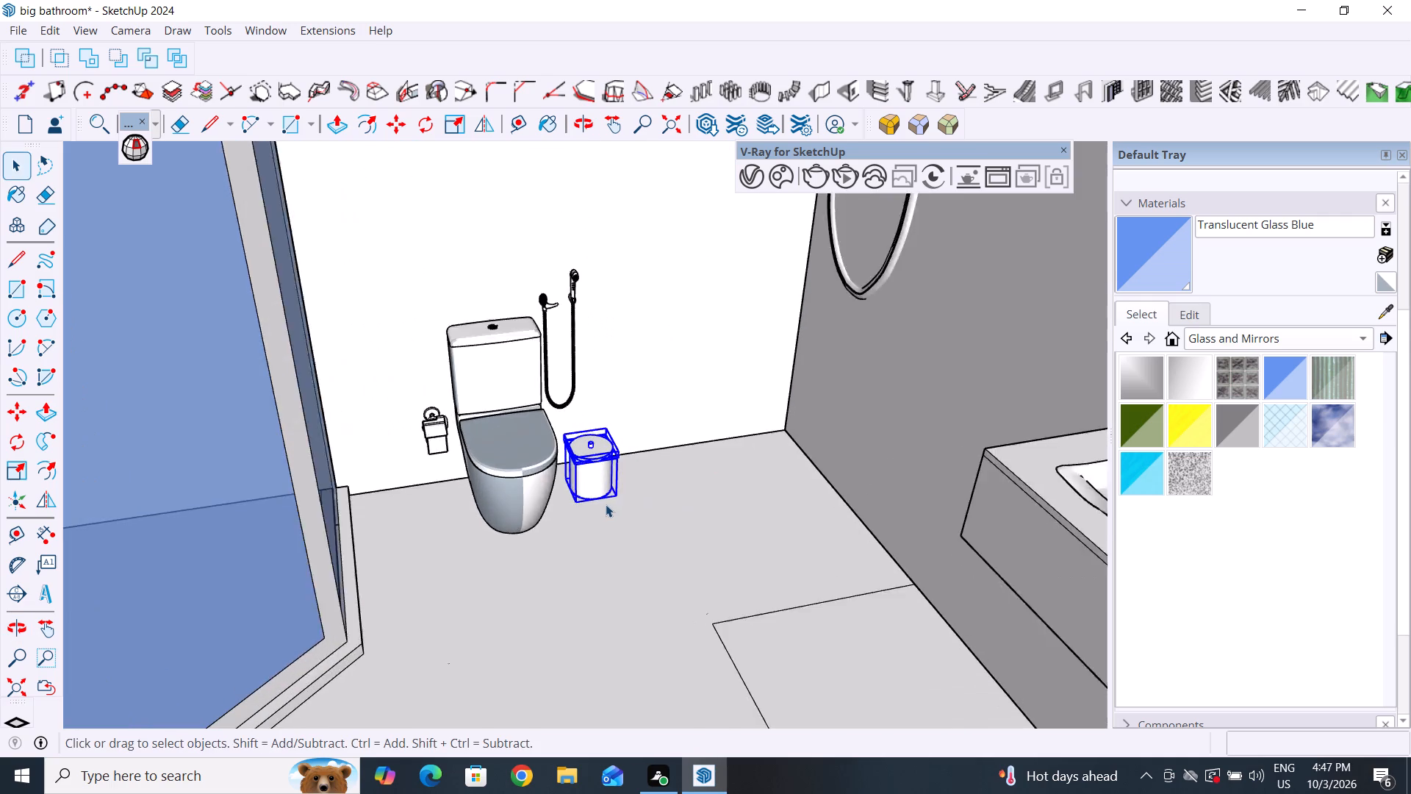
pyautogui.scroll(2, 606, 504)
pyautogui.scroll(-4, 606, 504)
pyautogui.scroll(-18, 606, 504)
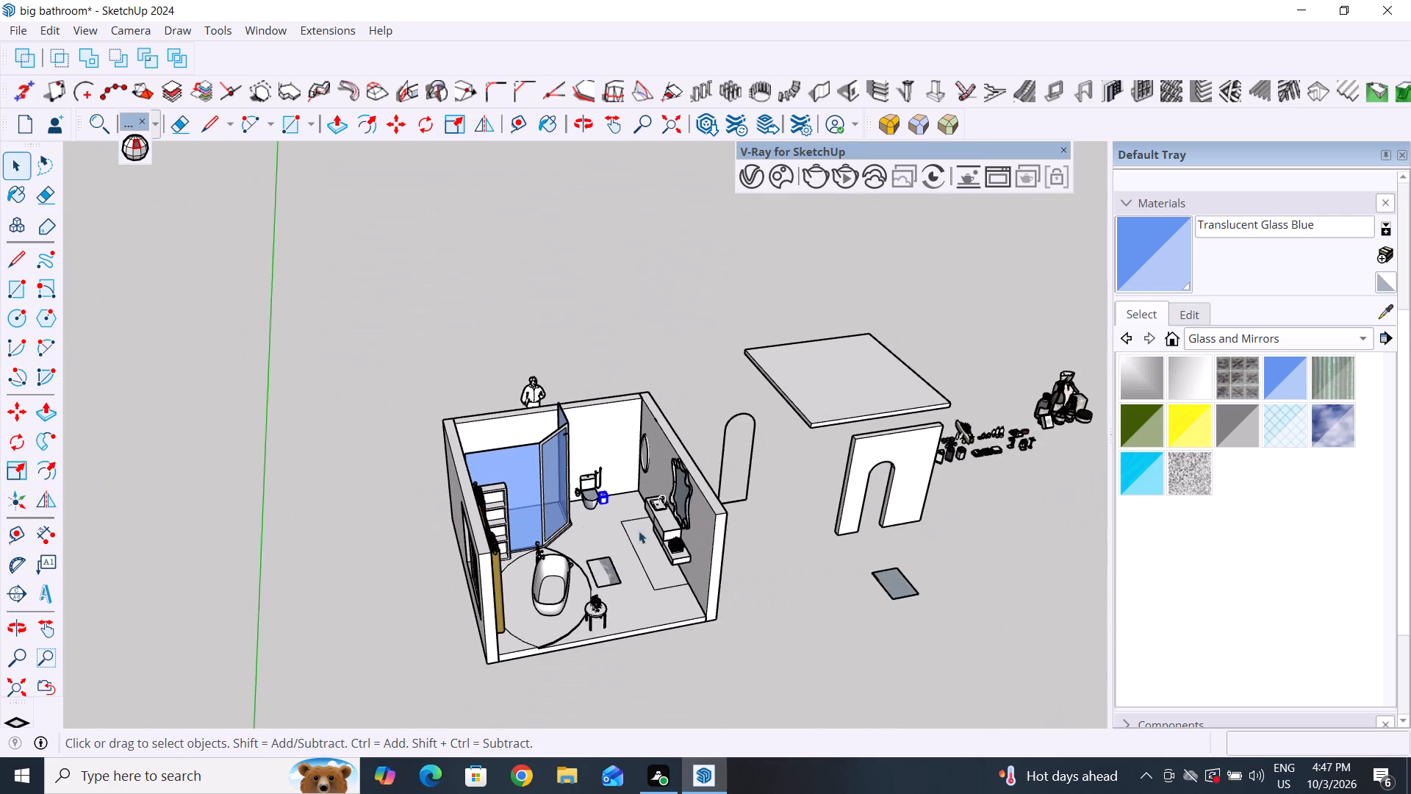
pyautogui.moveTo(637, 531); pyautogui.dragTo(578, 533, button='middle')
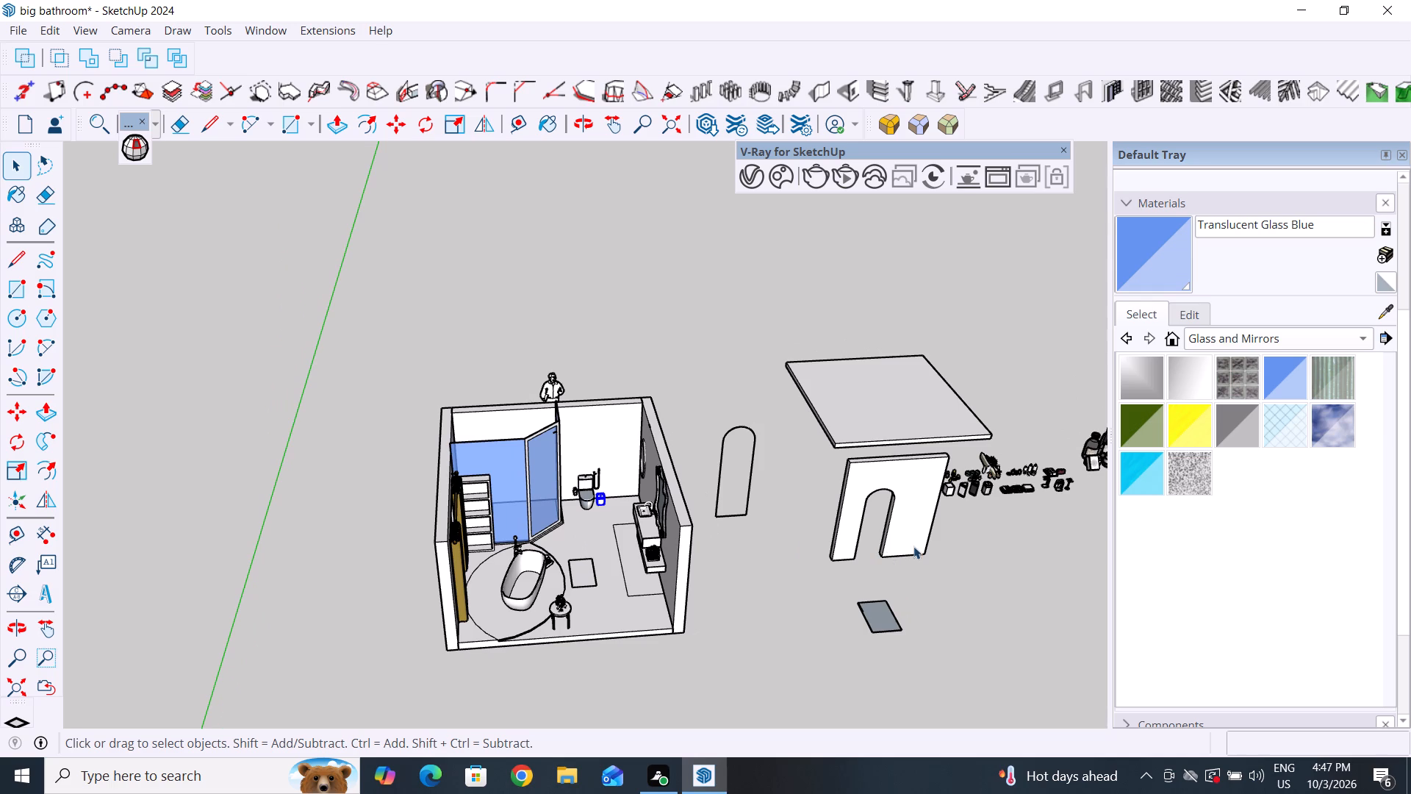
pyautogui.click(908, 548)
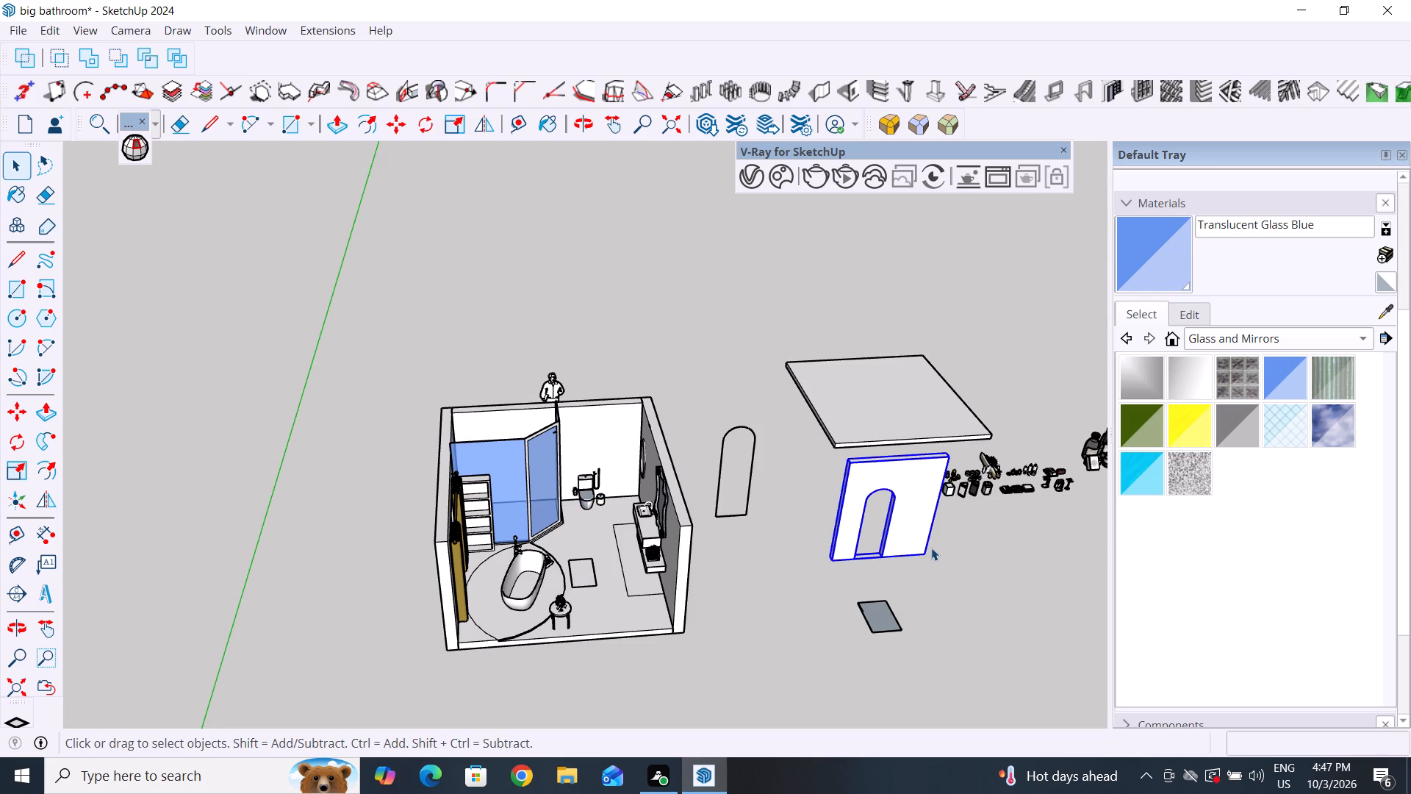
pyautogui.press('m')
pyautogui.click(929, 559)
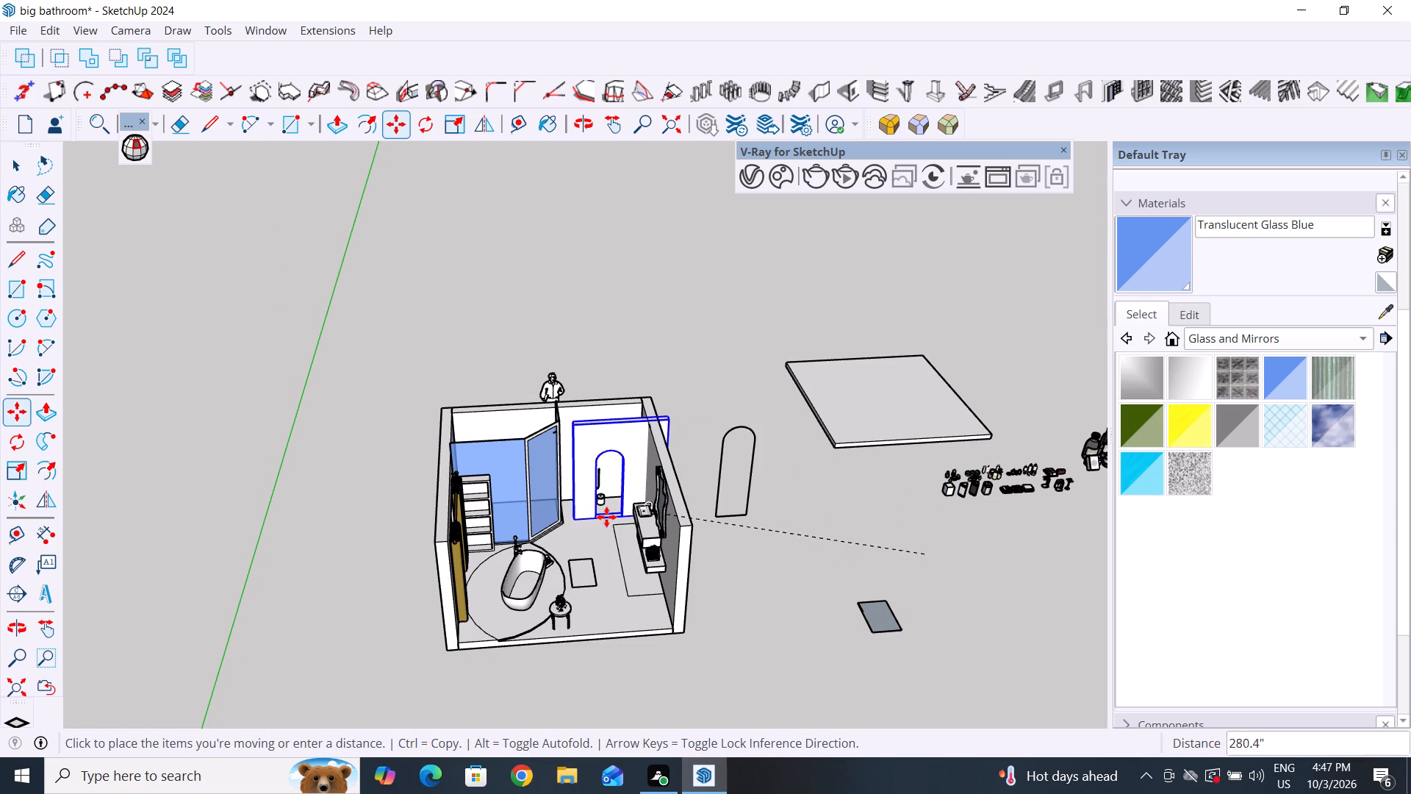
pyautogui.scroll(9, 606, 516)
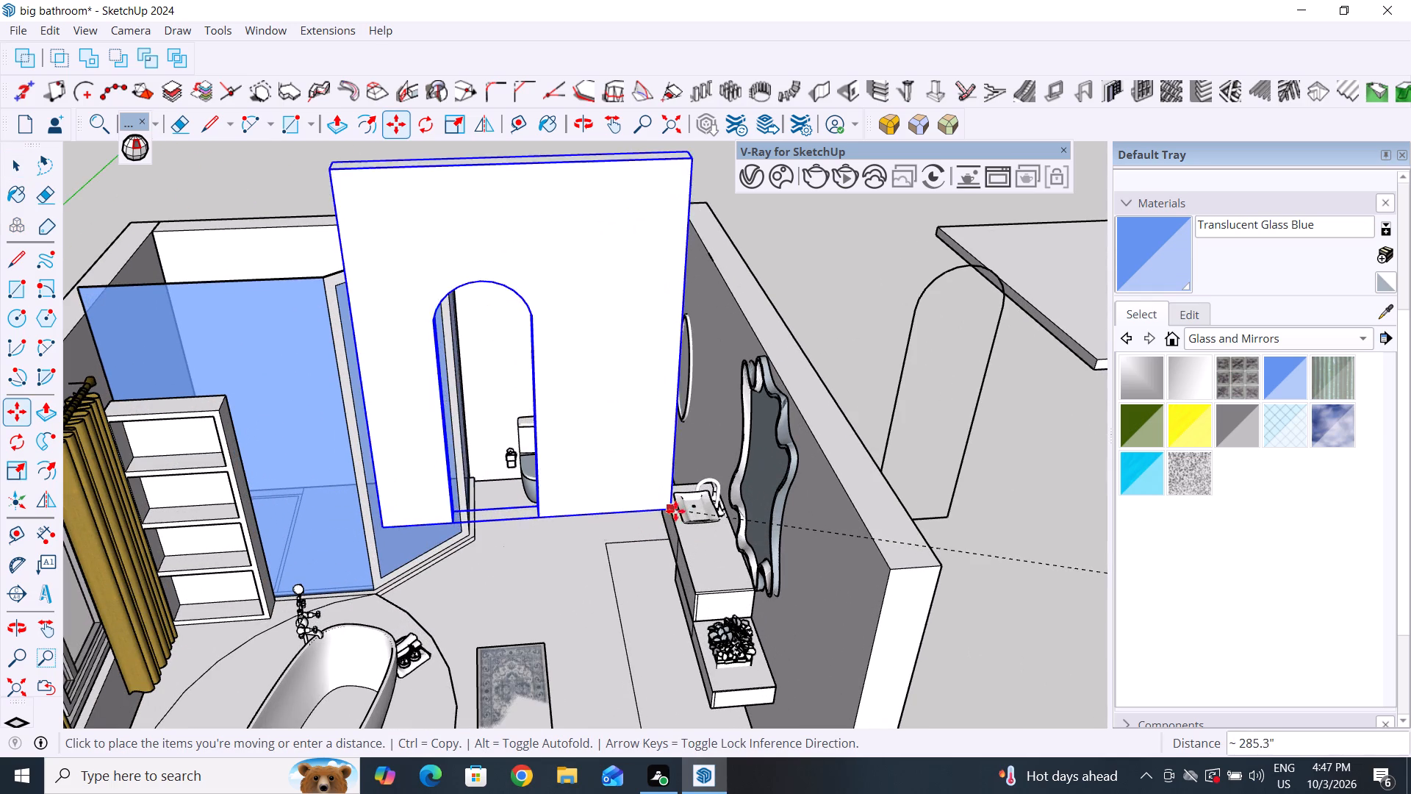
pyautogui.moveTo(689, 524); pyautogui.dragTo(858, 543, button='middle')
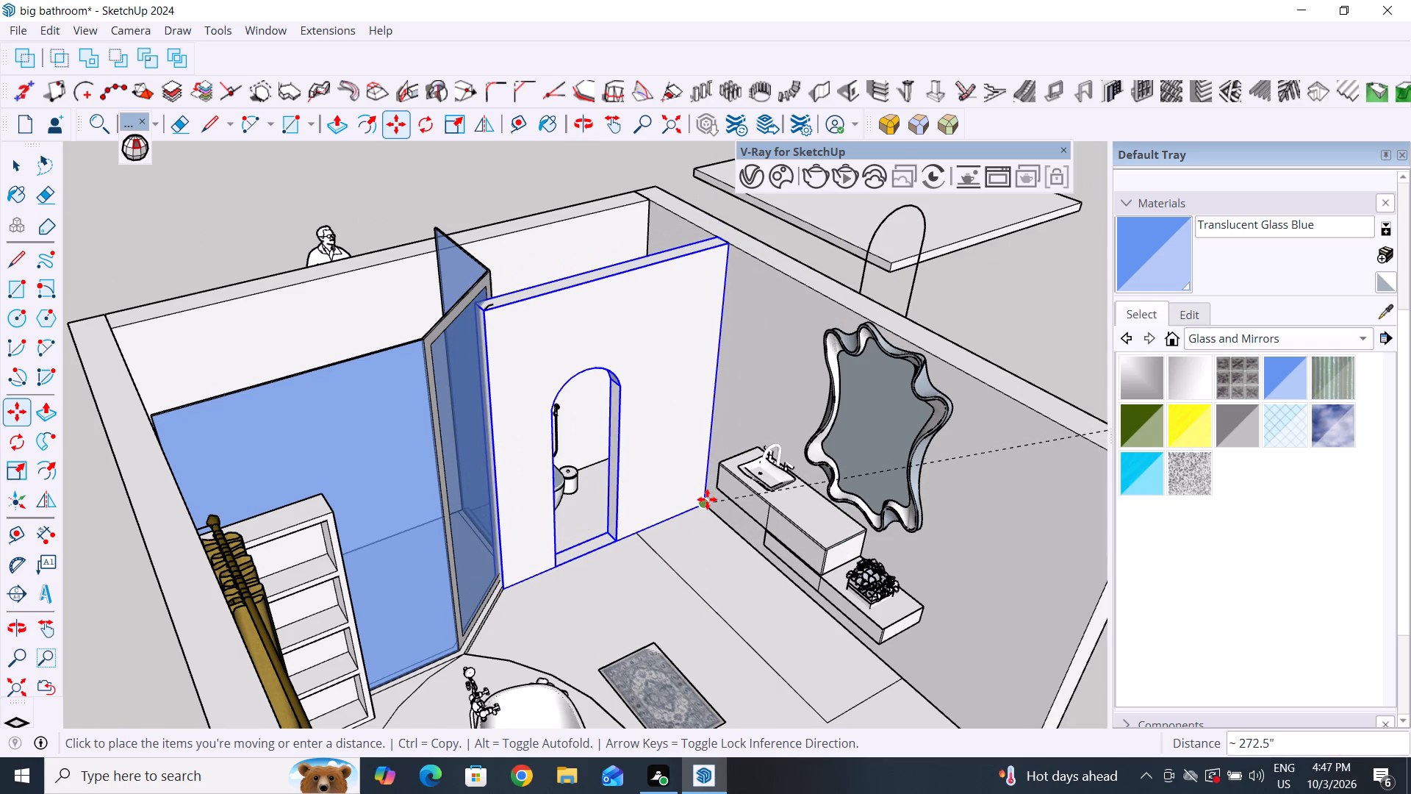
pyautogui.click(705, 501)
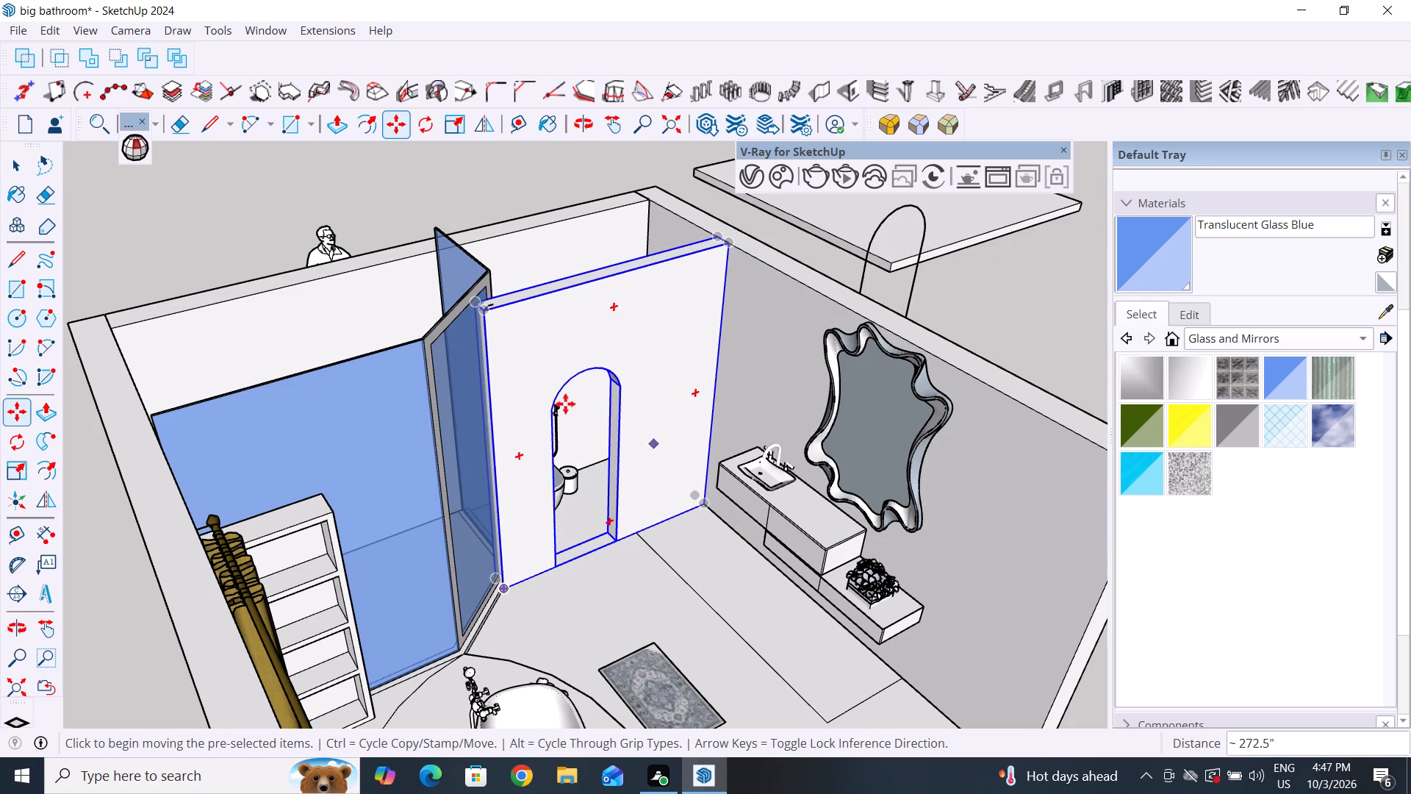
# Inspect the arched wall's fit against the shower glass and the vanity-side wall from several angles, and clear the selection.
pyautogui.moveTo(526, 389); pyautogui.dragTo(818, 481, button='middle')
pyautogui.scroll(1, 818, 481)
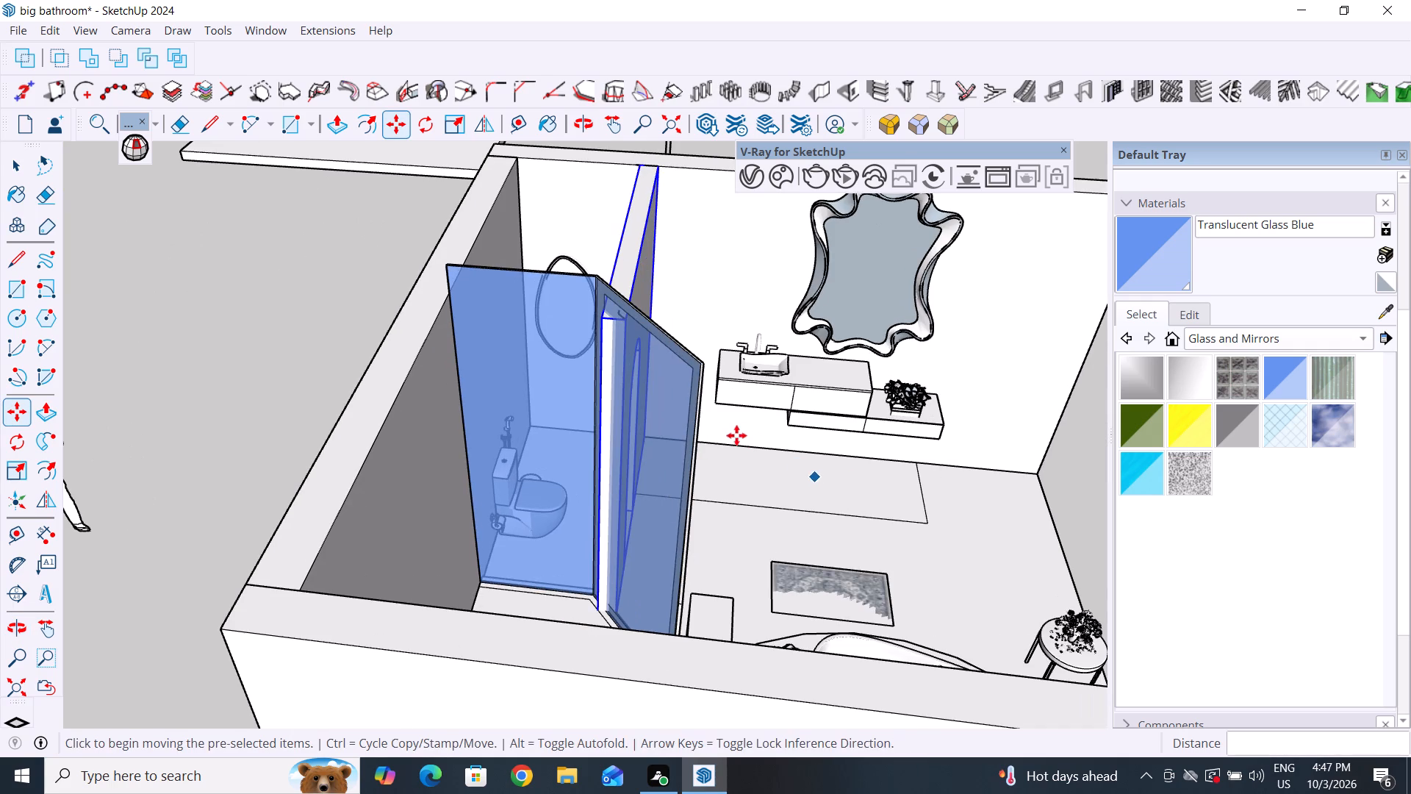
pyautogui.scroll(-6, 639, 481)
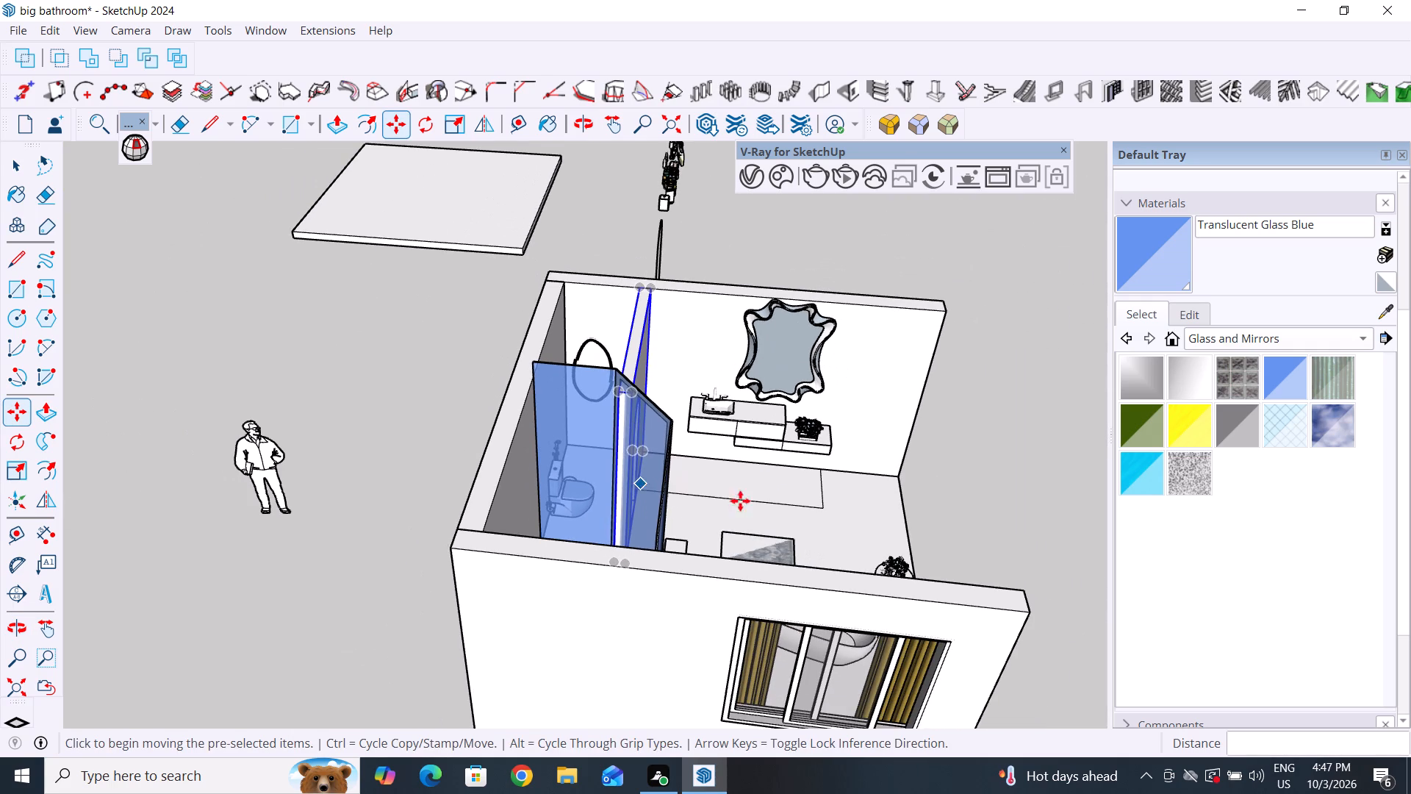
pyautogui.moveTo(799, 518); pyautogui.dragTo(414, 429, button='middle')
pyautogui.moveTo(622, 559); pyautogui.dragTo(450, 518, button='middle')
pyautogui.scroll(-6, 506, 489)
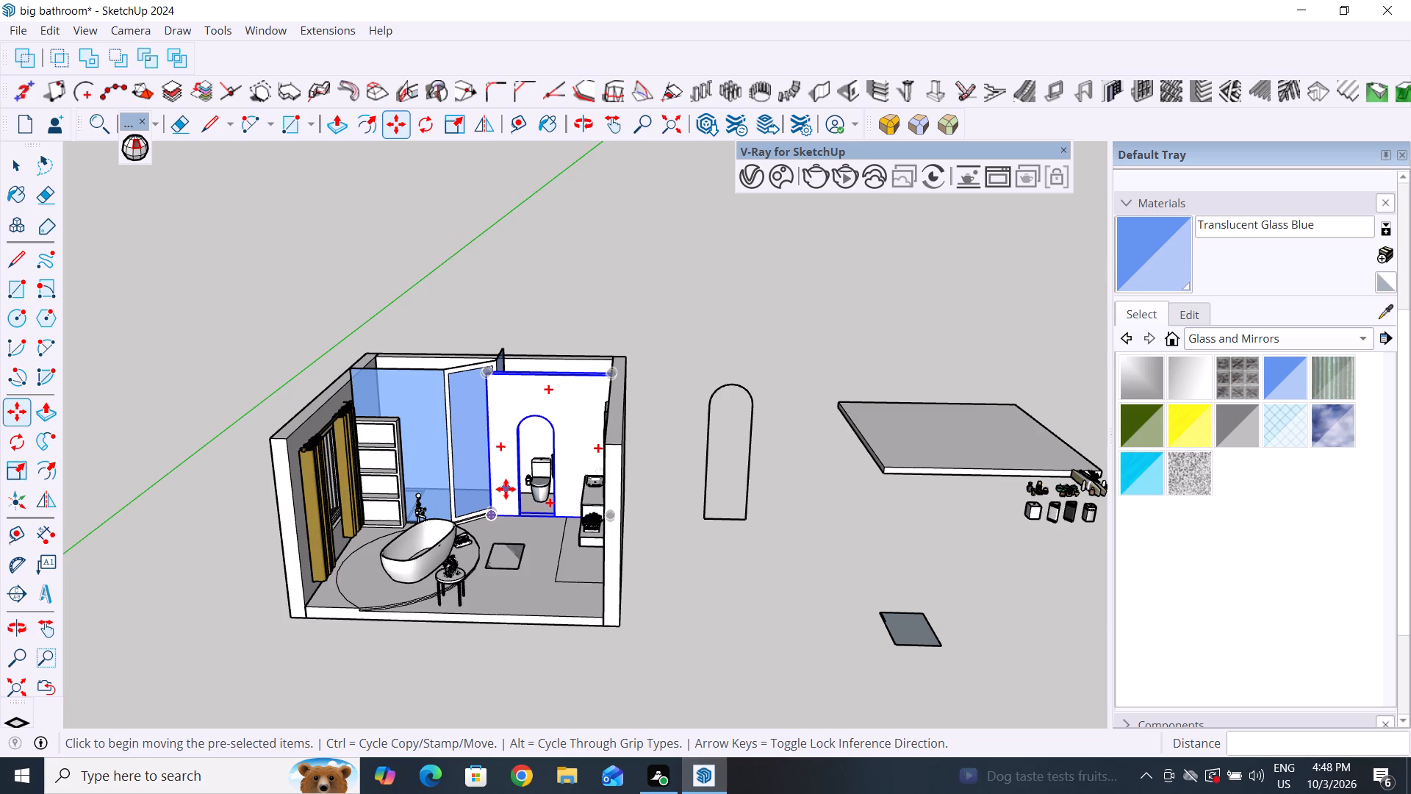
pyautogui.click(17, 169)
pyautogui.click(184, 245)
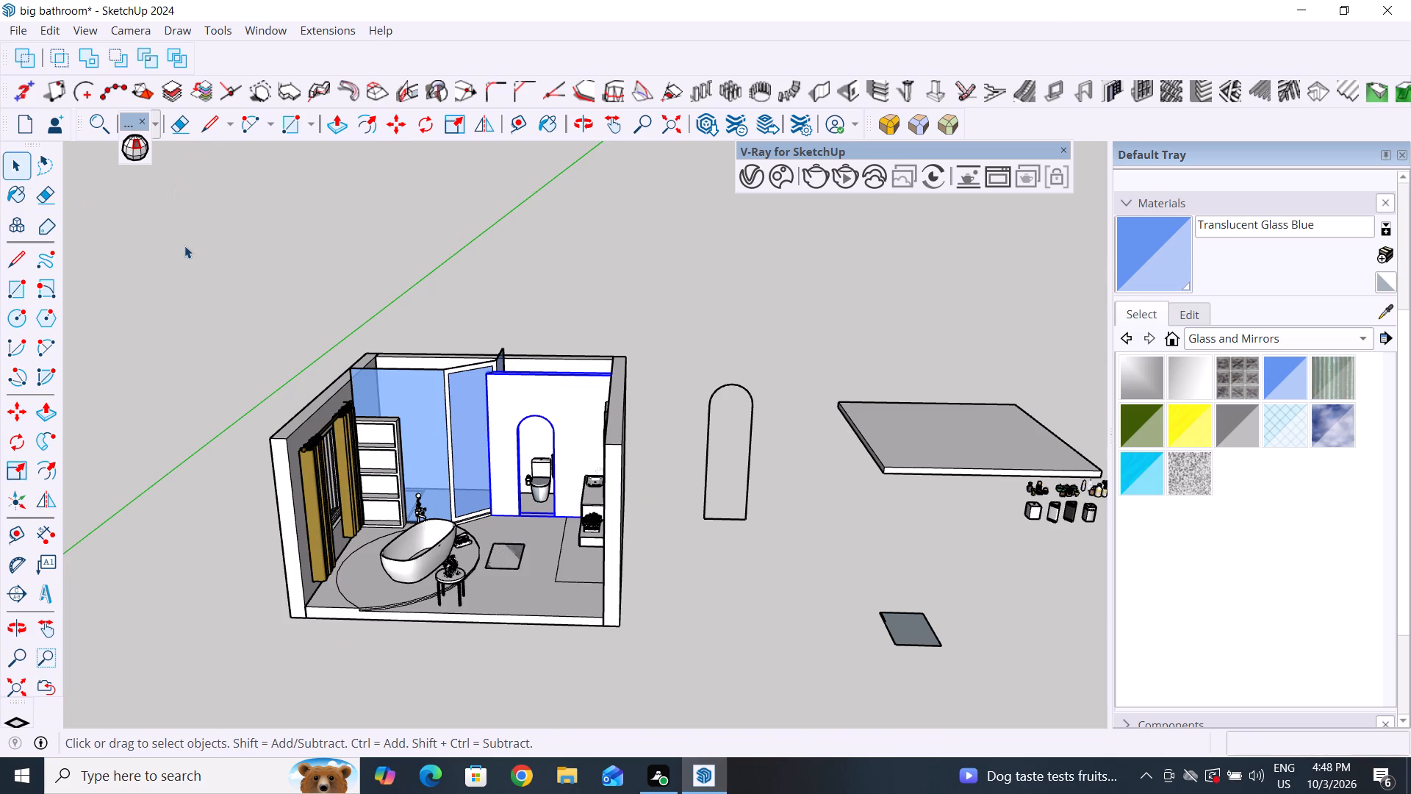
pyautogui.scroll(-3, 460, 392)
pyautogui.moveTo(492, 430); pyautogui.dragTo(510, 557, button='middle')
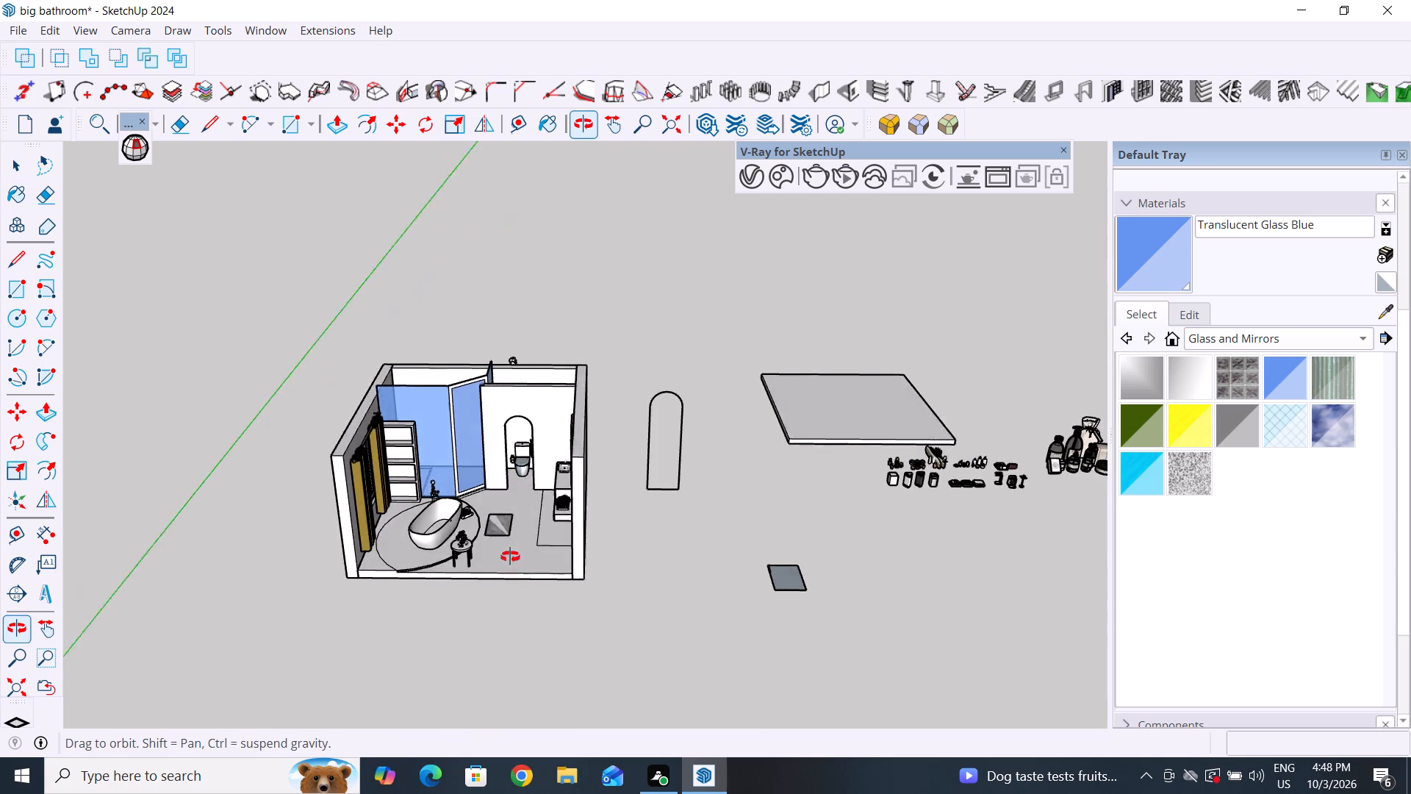
pyautogui.moveTo(510, 557); pyautogui.dragTo(496, 682, button='middle')
pyautogui.scroll(6, 498, 419)
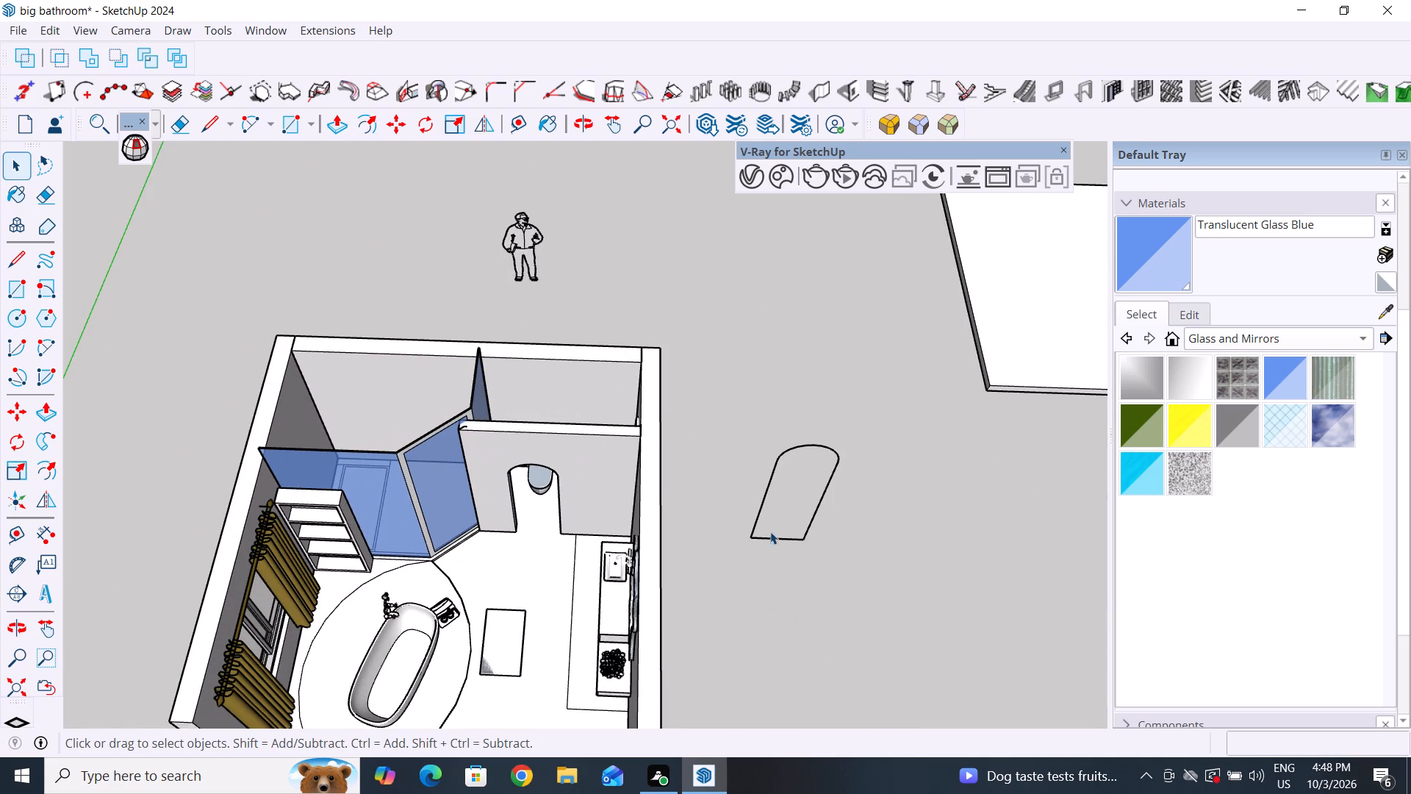
pyautogui.click(1146, 779)
pyautogui.click(1035, 647)
pyautogui.scroll(3, 495, 436)
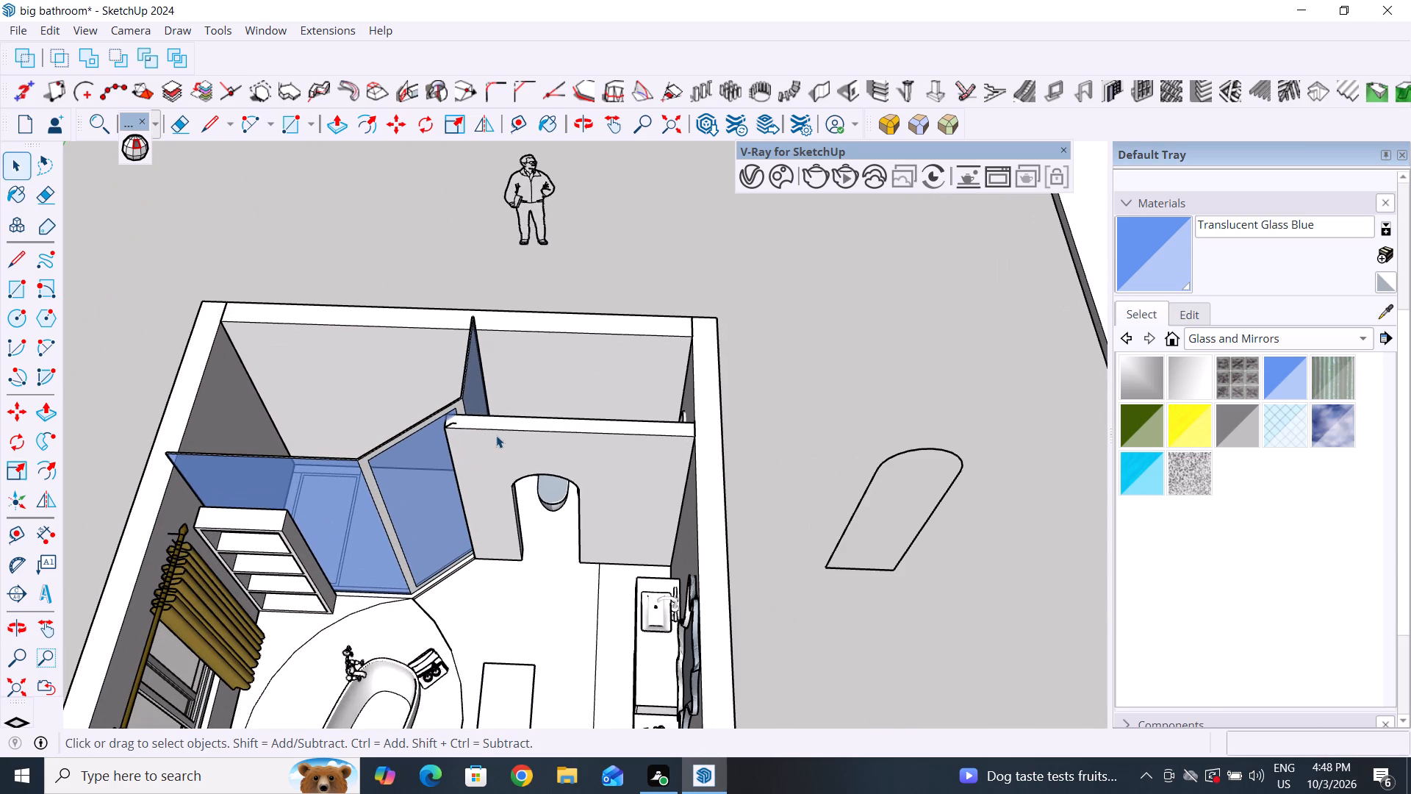